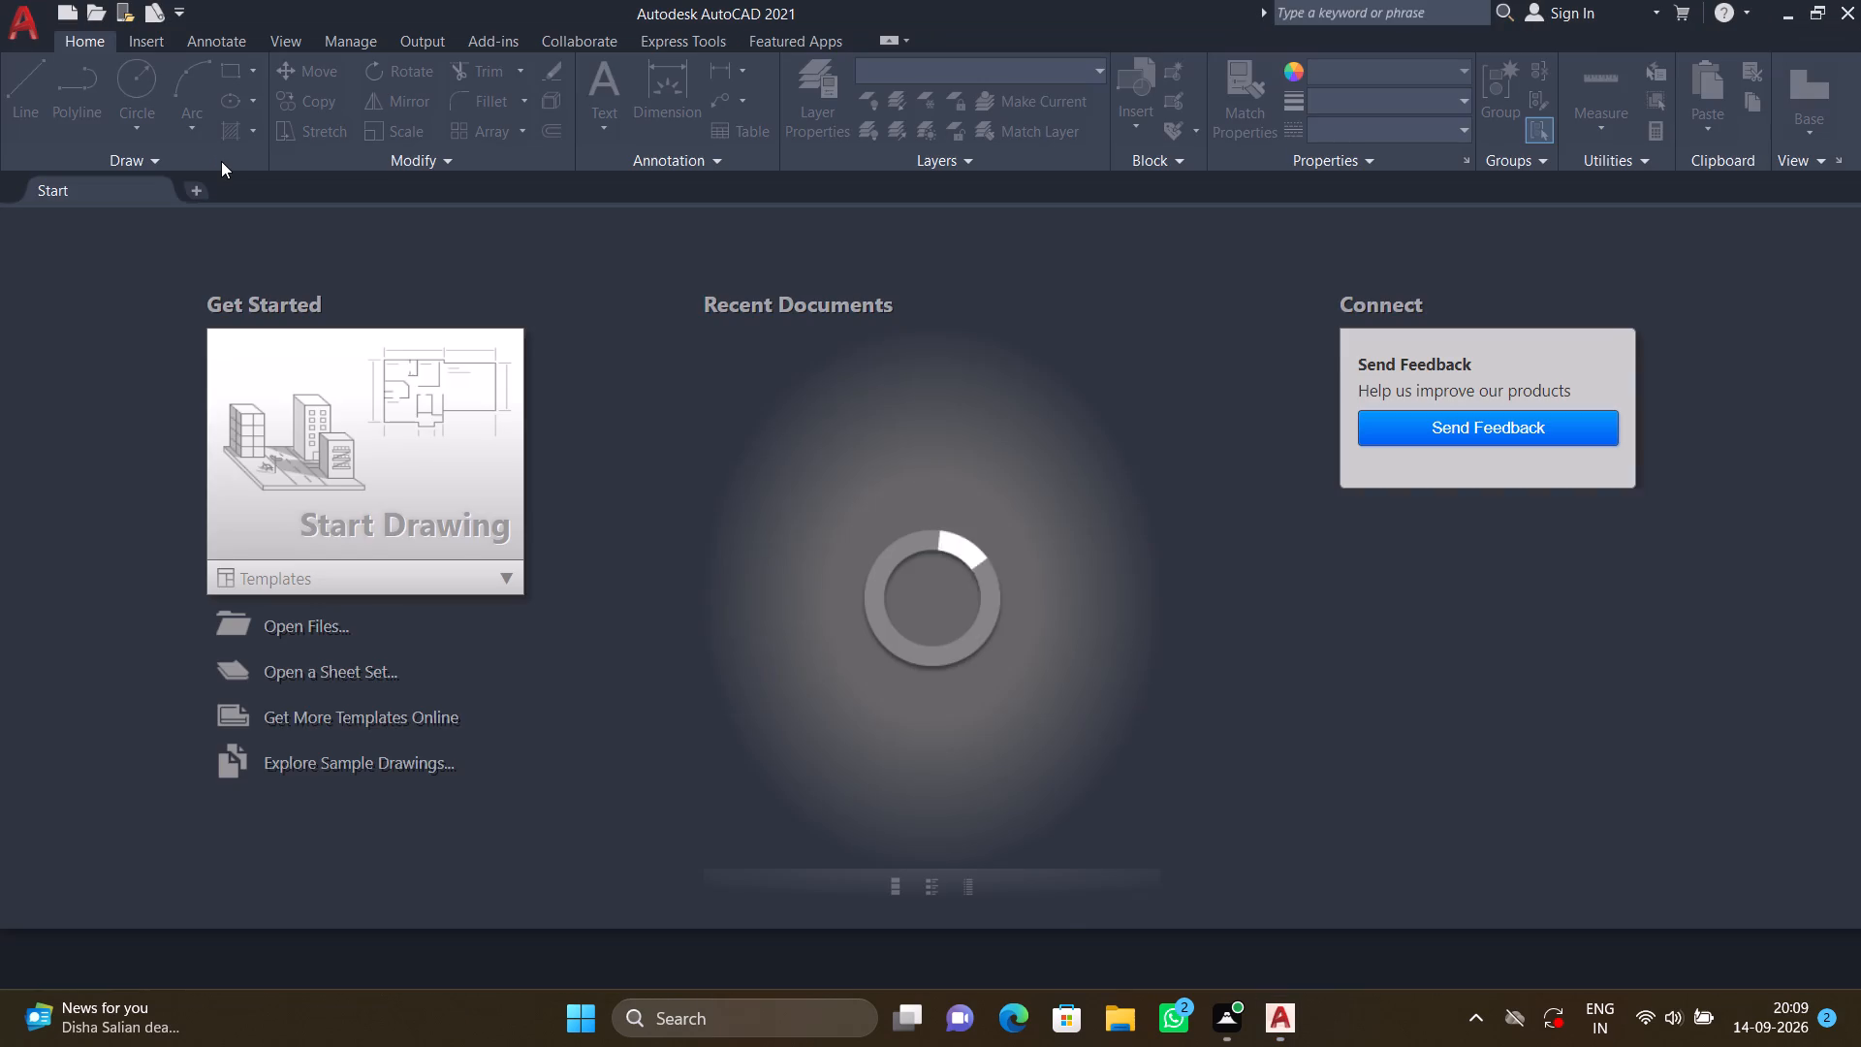
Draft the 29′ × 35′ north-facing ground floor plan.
Start a new blank drawing.
click(340, 444)
click(339, 443)
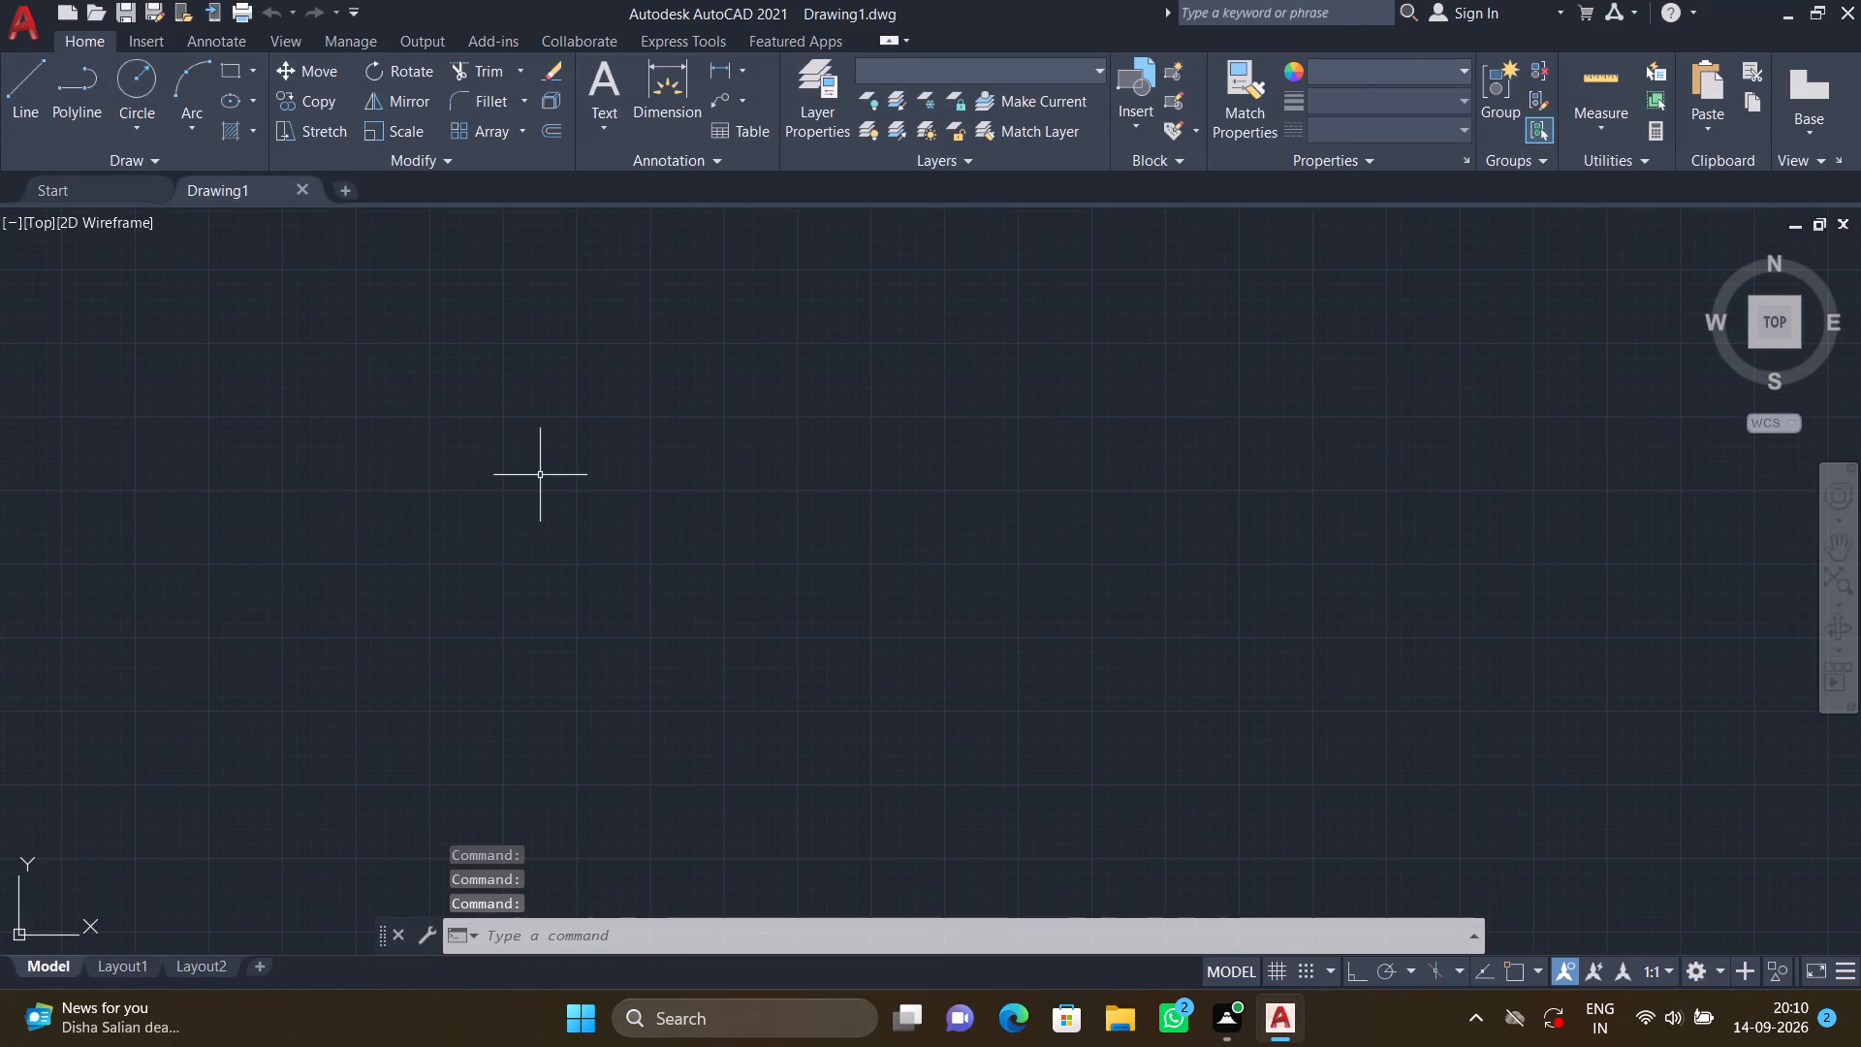
Set the drawing units to Engineering length with 0'-0.0" precision and an insertion scale in inches.
text(UN)
key(Return)
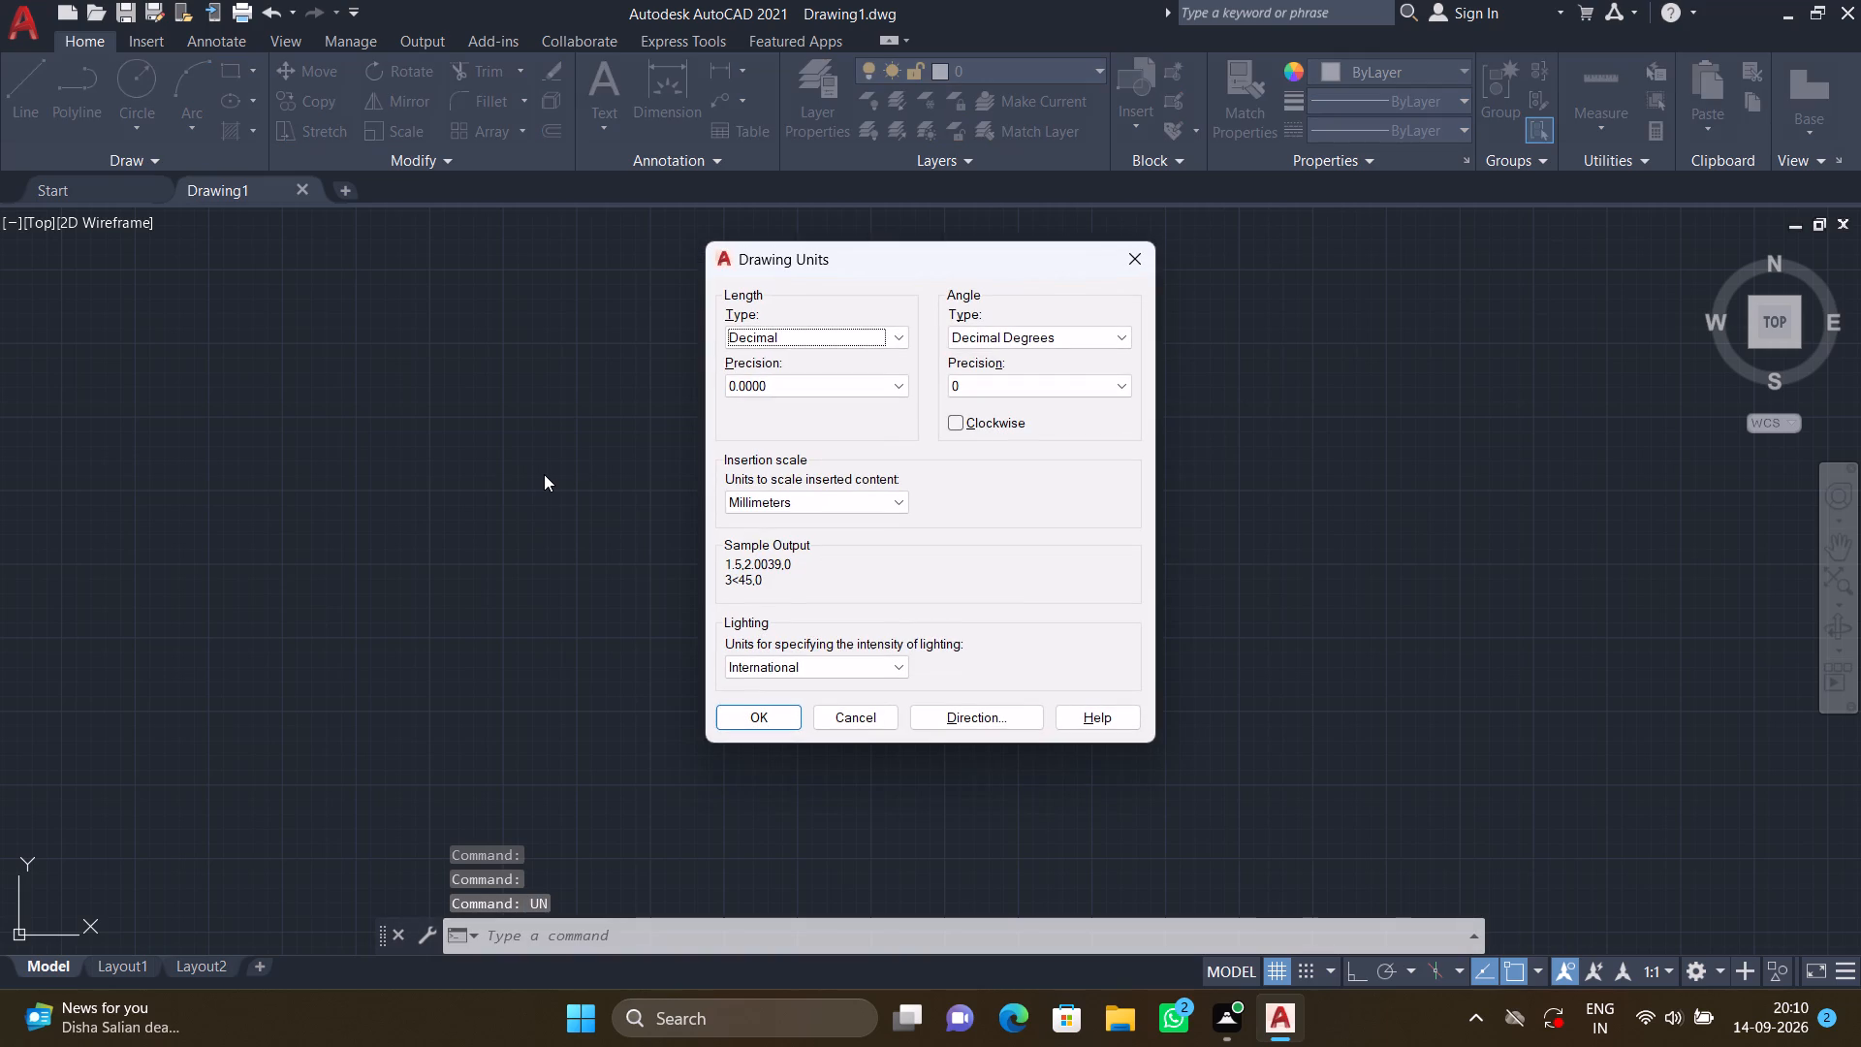
click(816, 340)
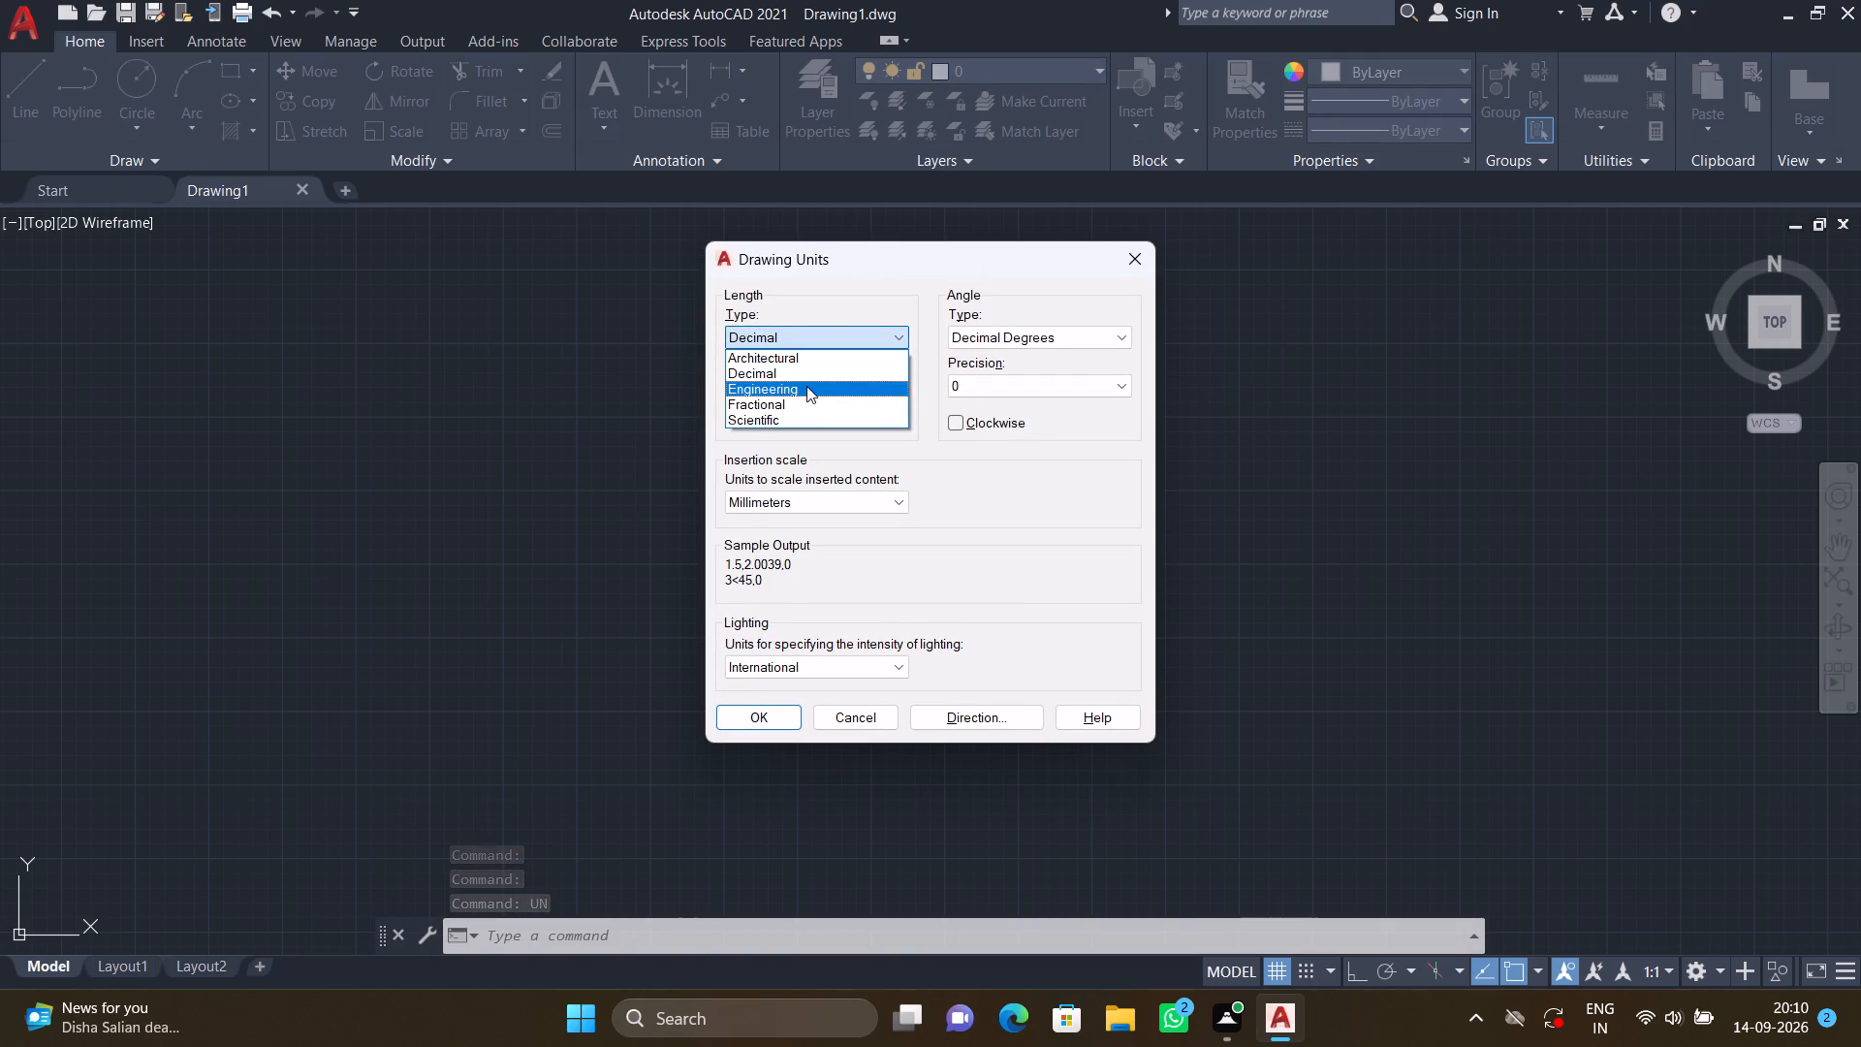
click(804, 386)
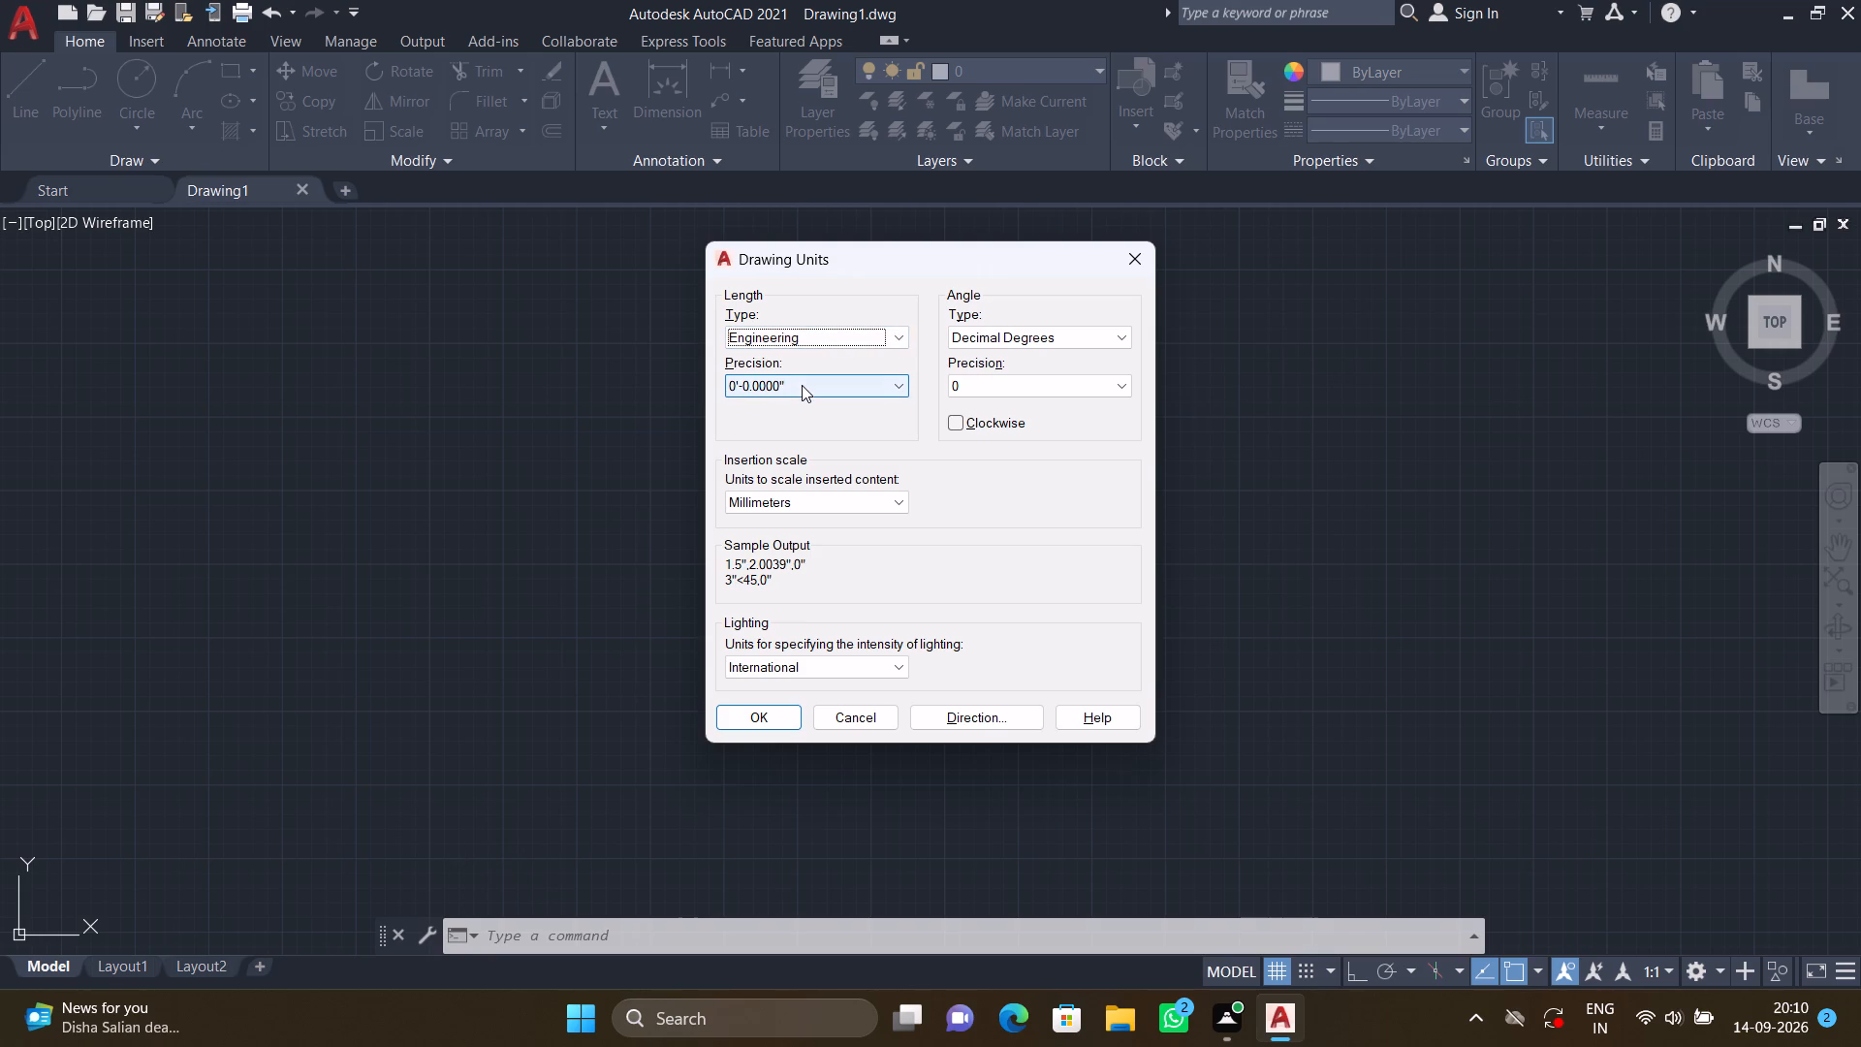
click(800, 384)
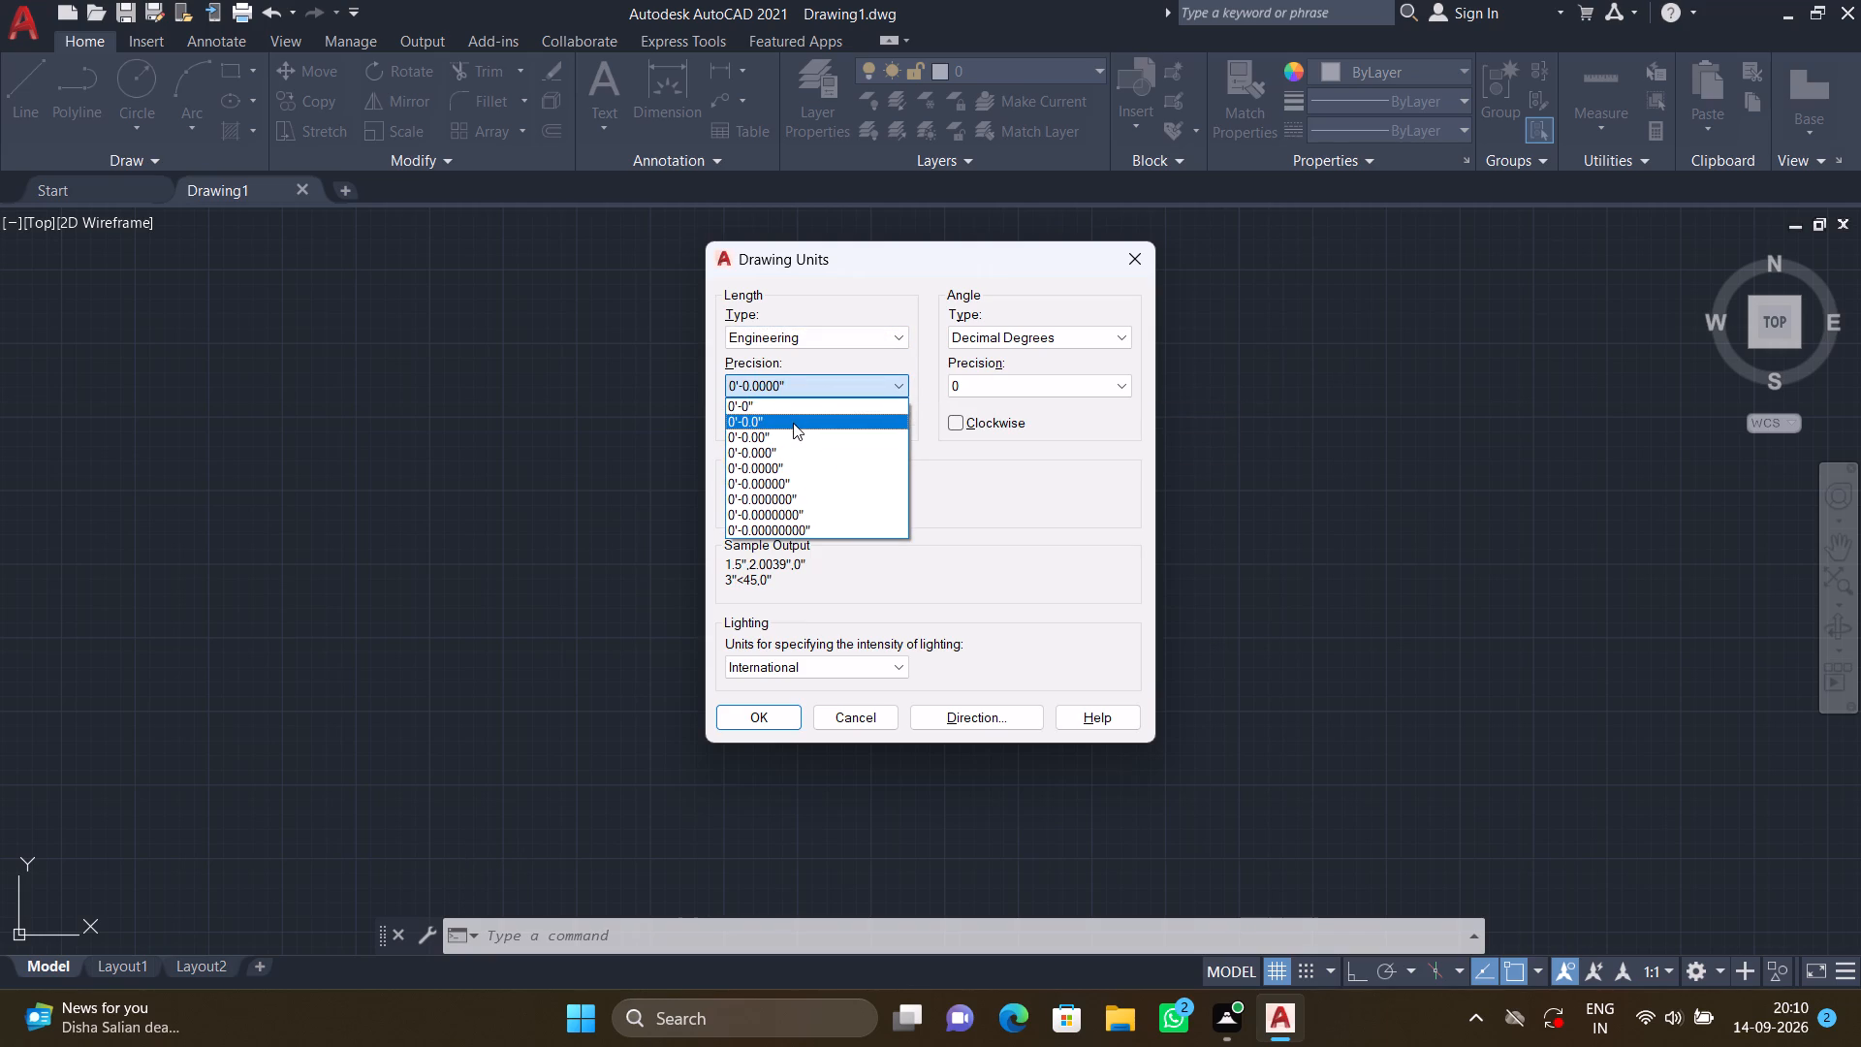
click(793, 423)
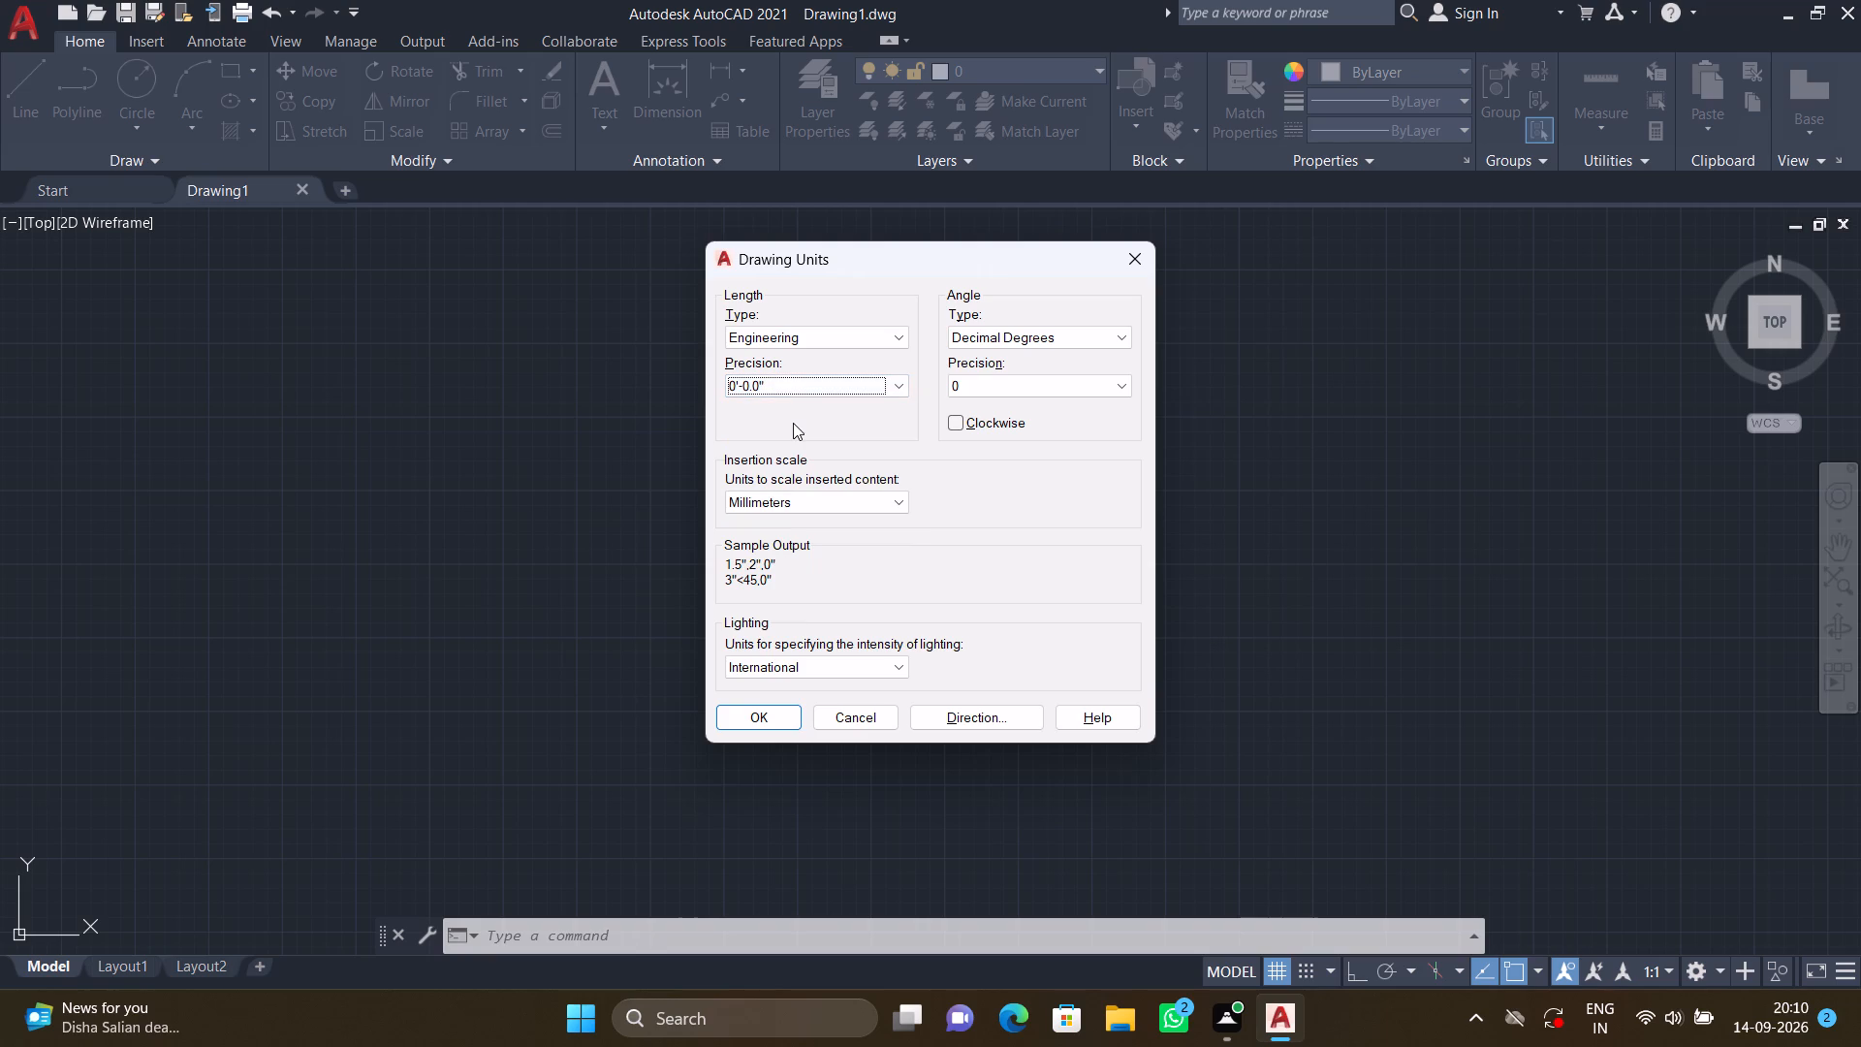
click(808, 502)
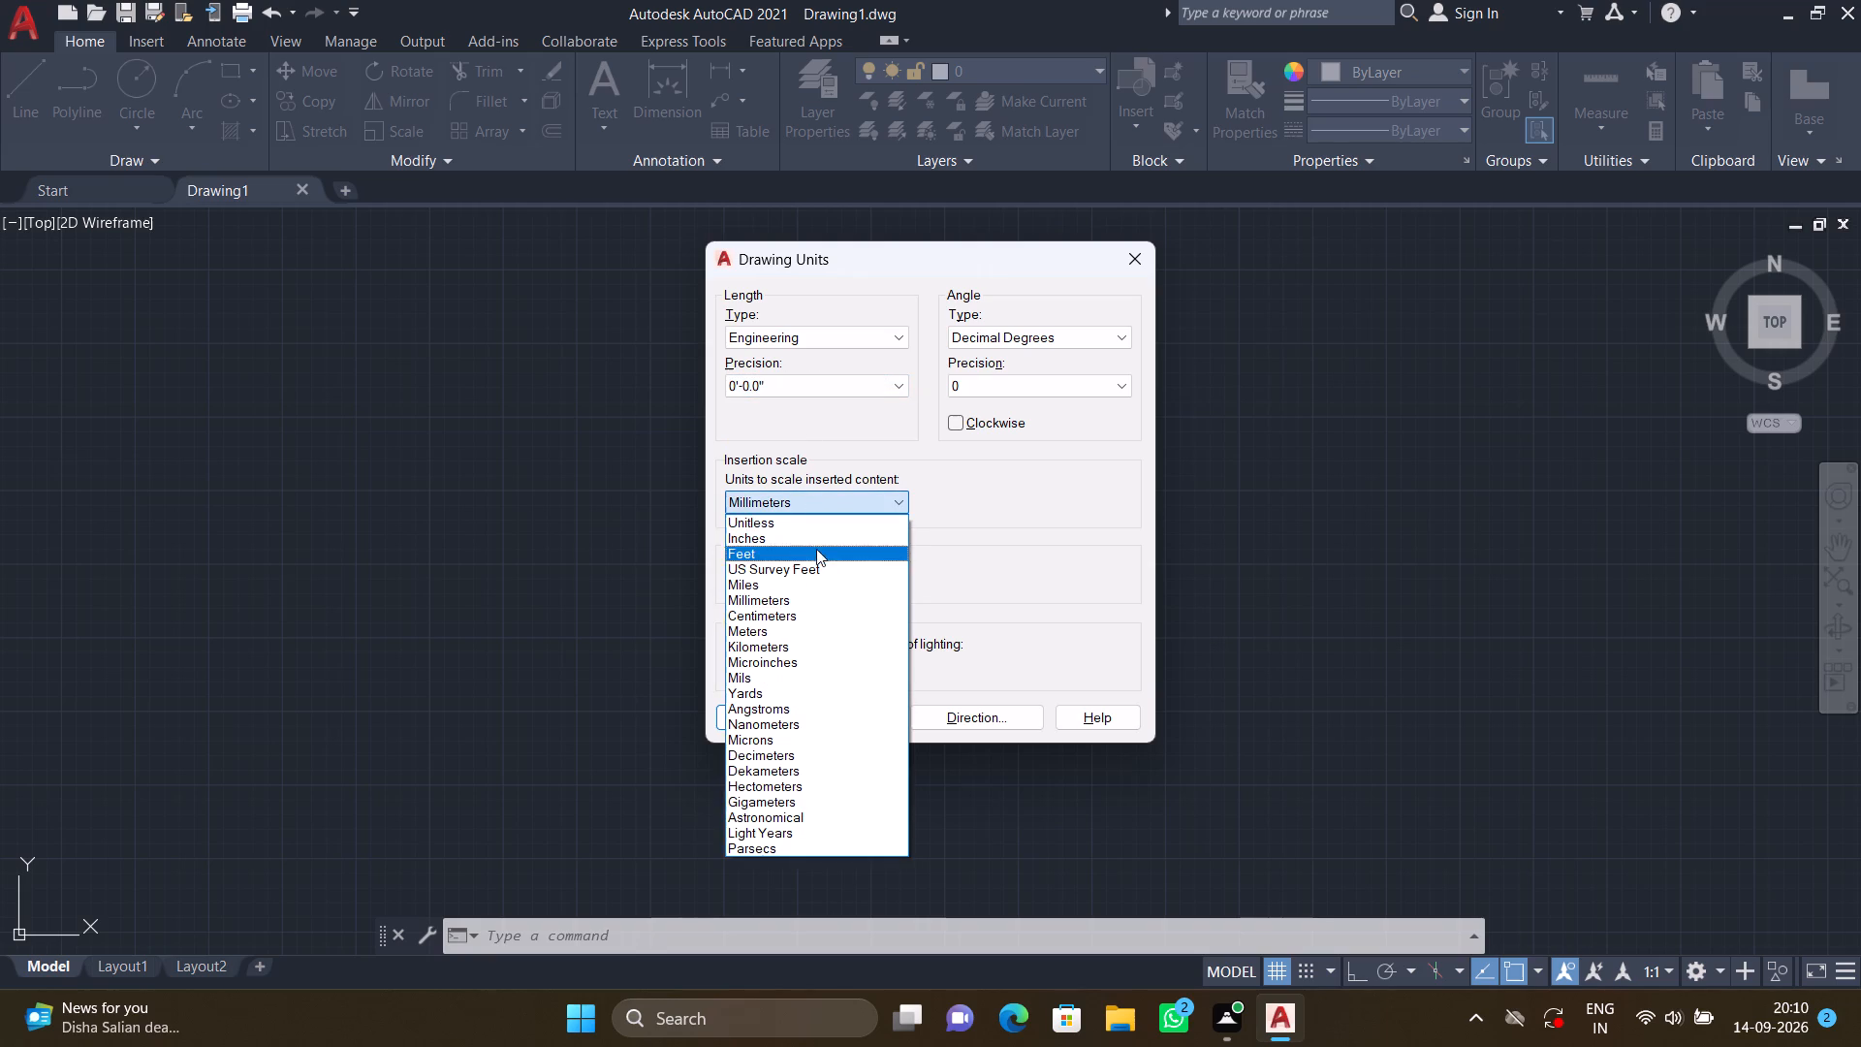
click(790, 538)
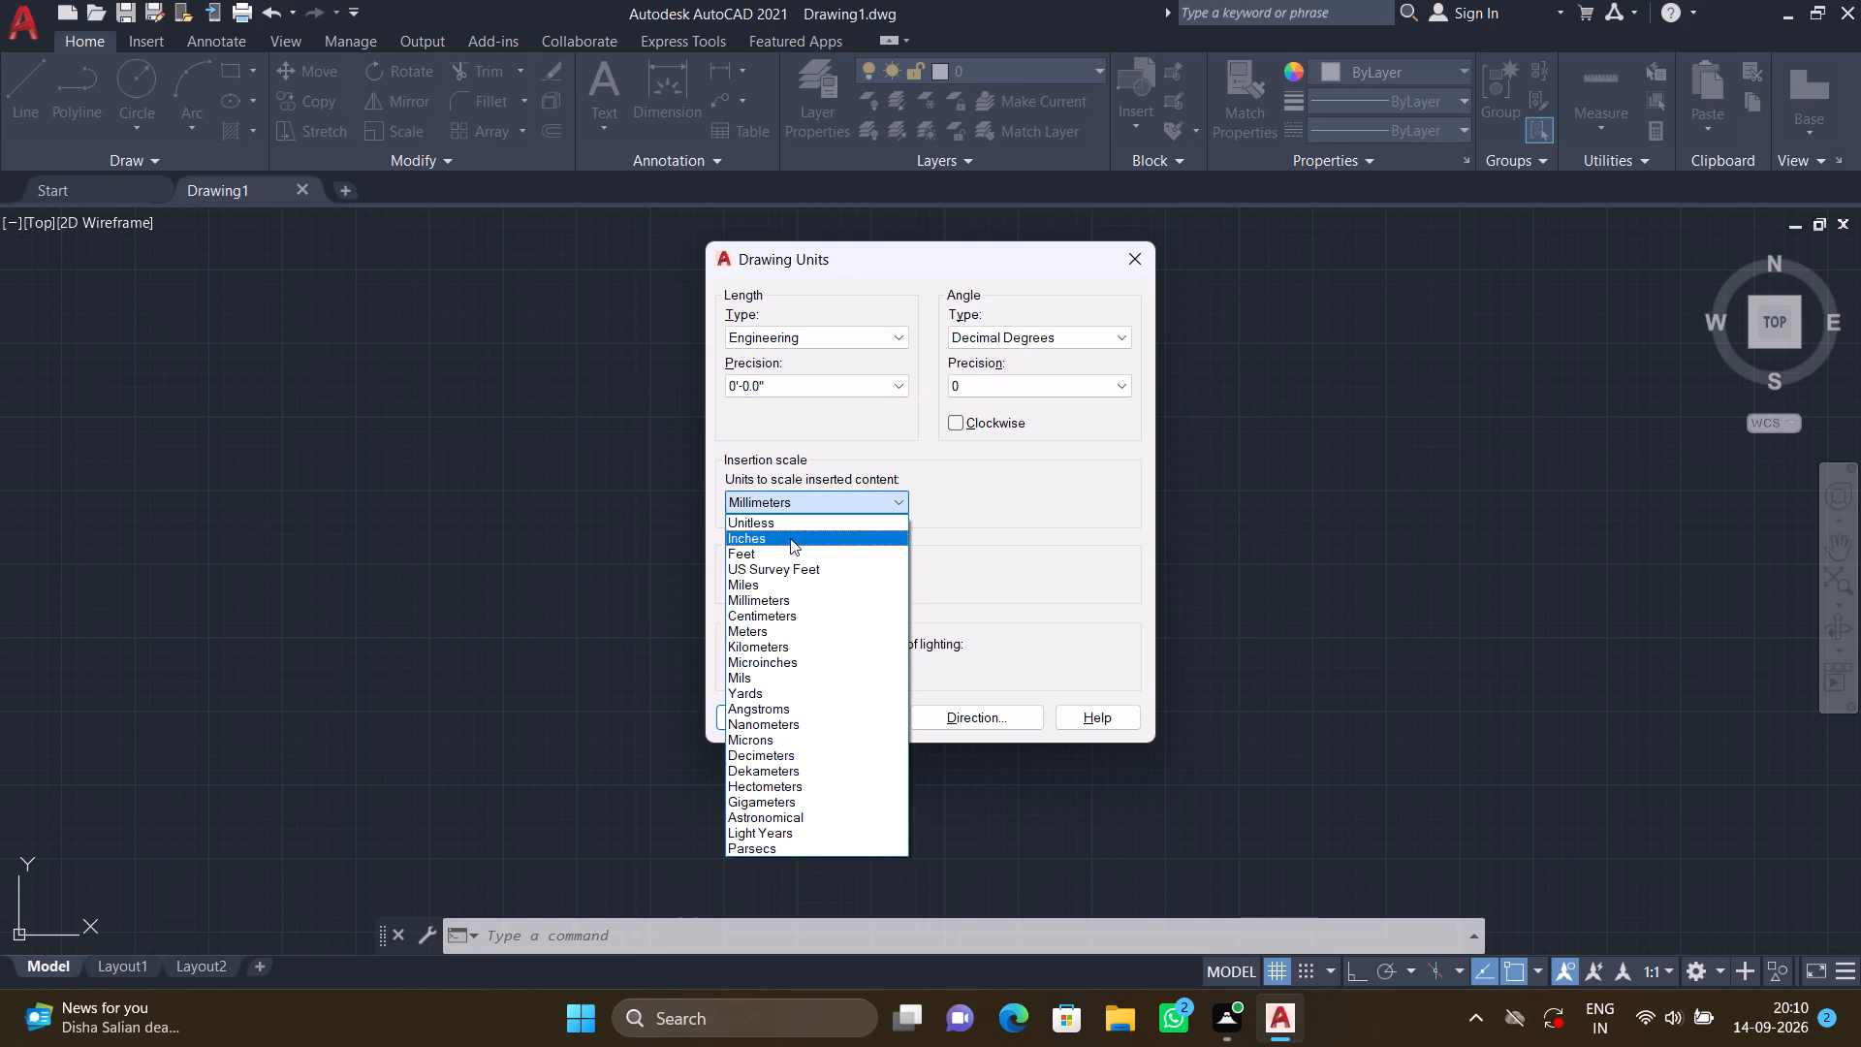
click(773, 713)
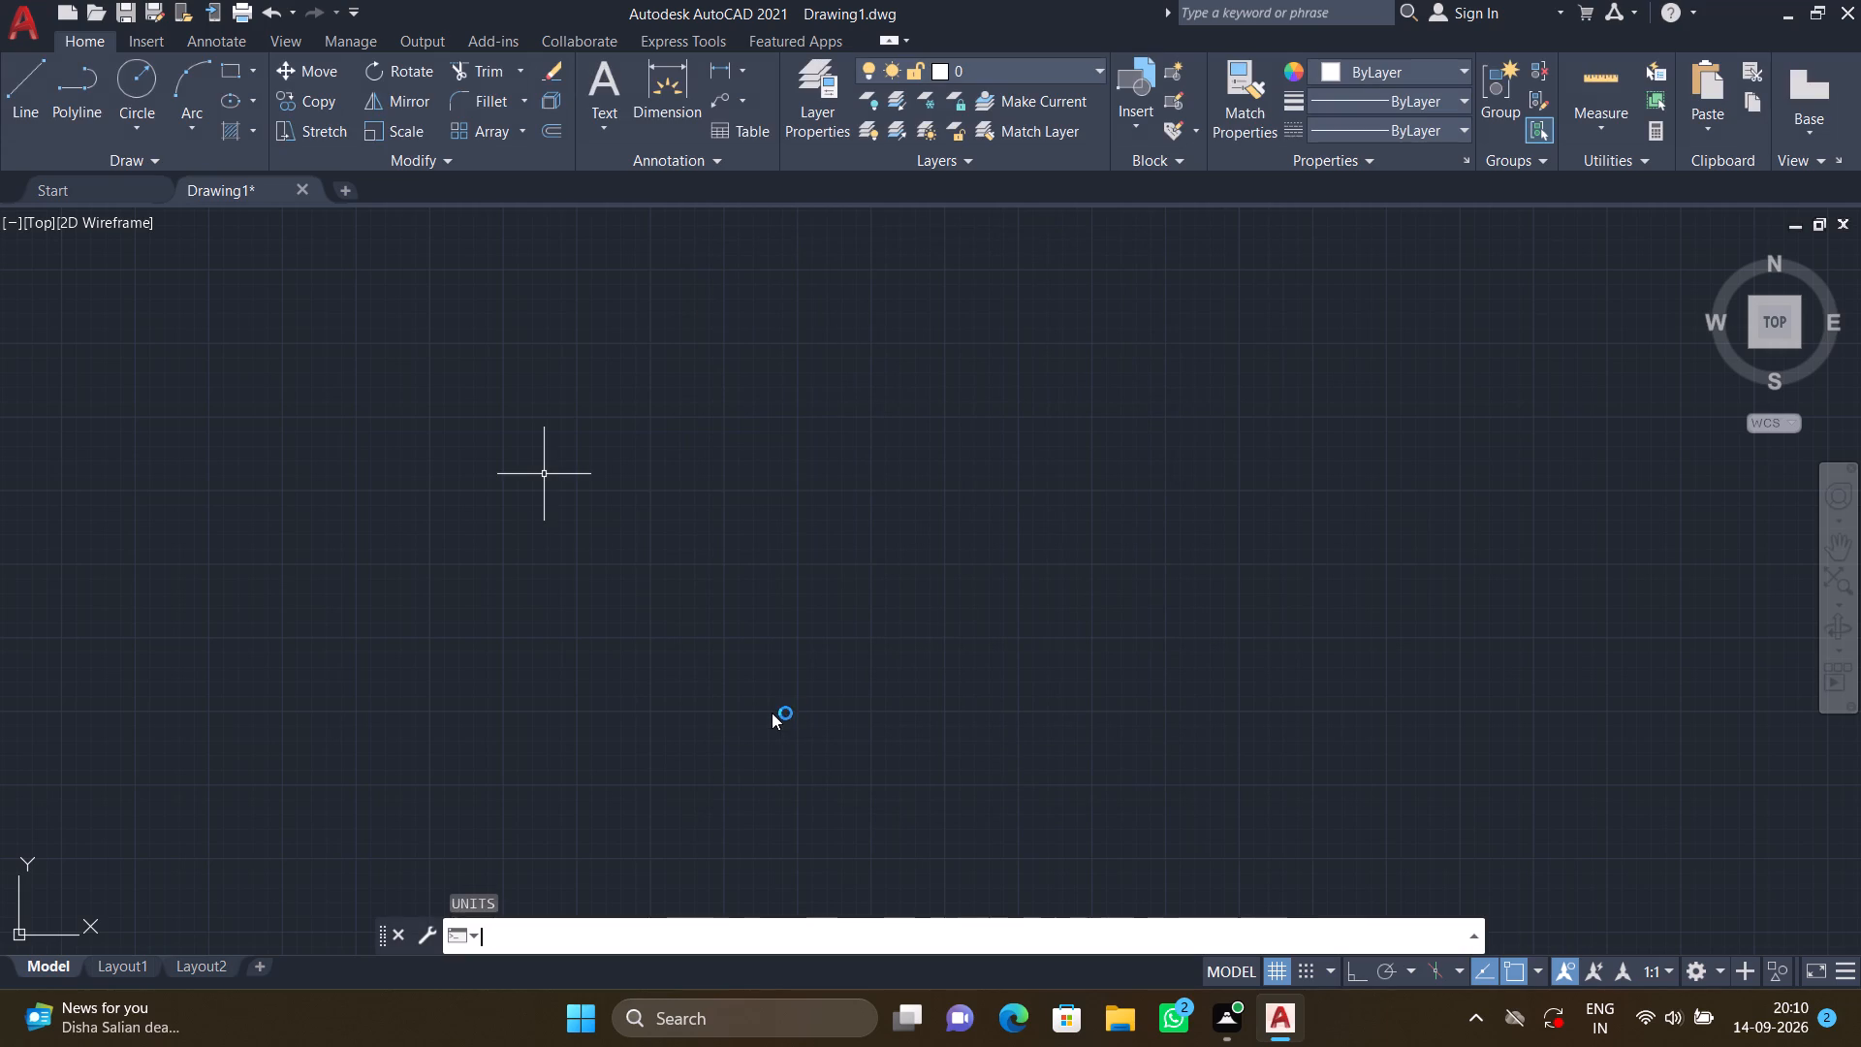
Modify the ISO-25 dimension style's primary units to Engineering format with 0'-0.0" precision and make the style current.
key(d)
key(Return)
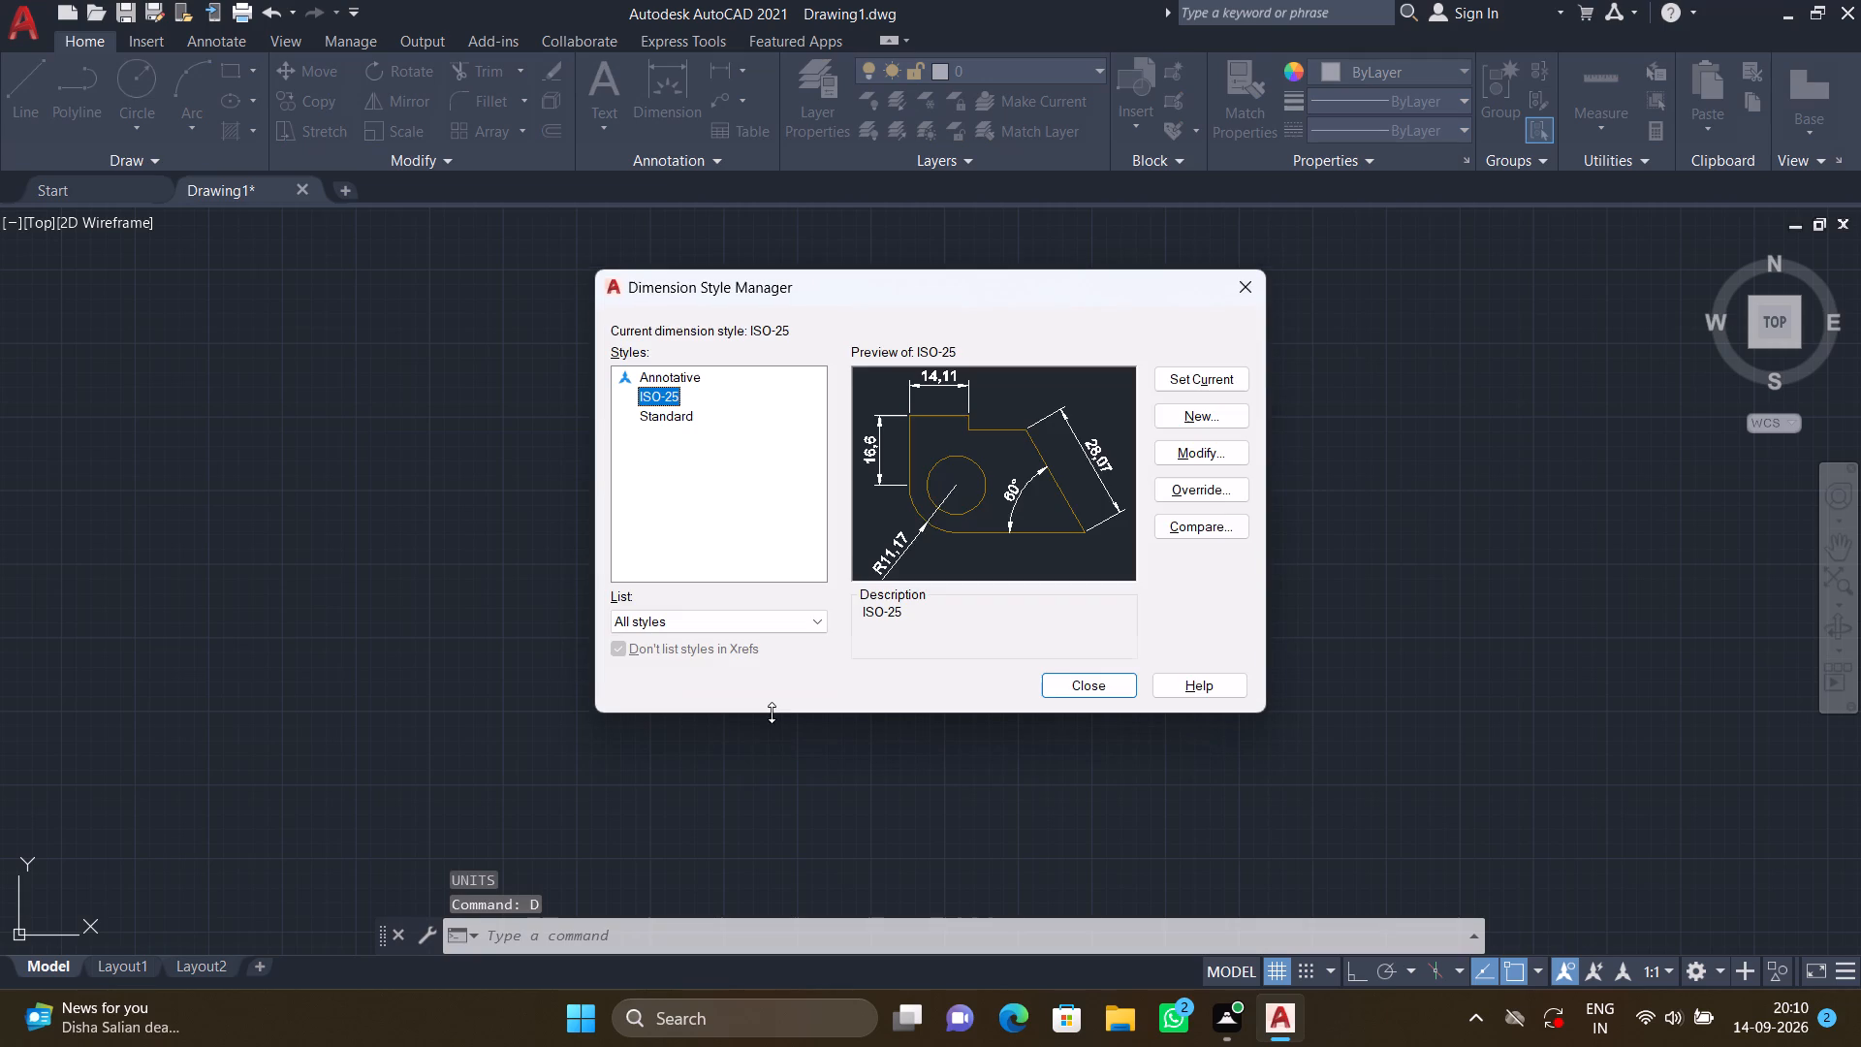
click(1213, 452)
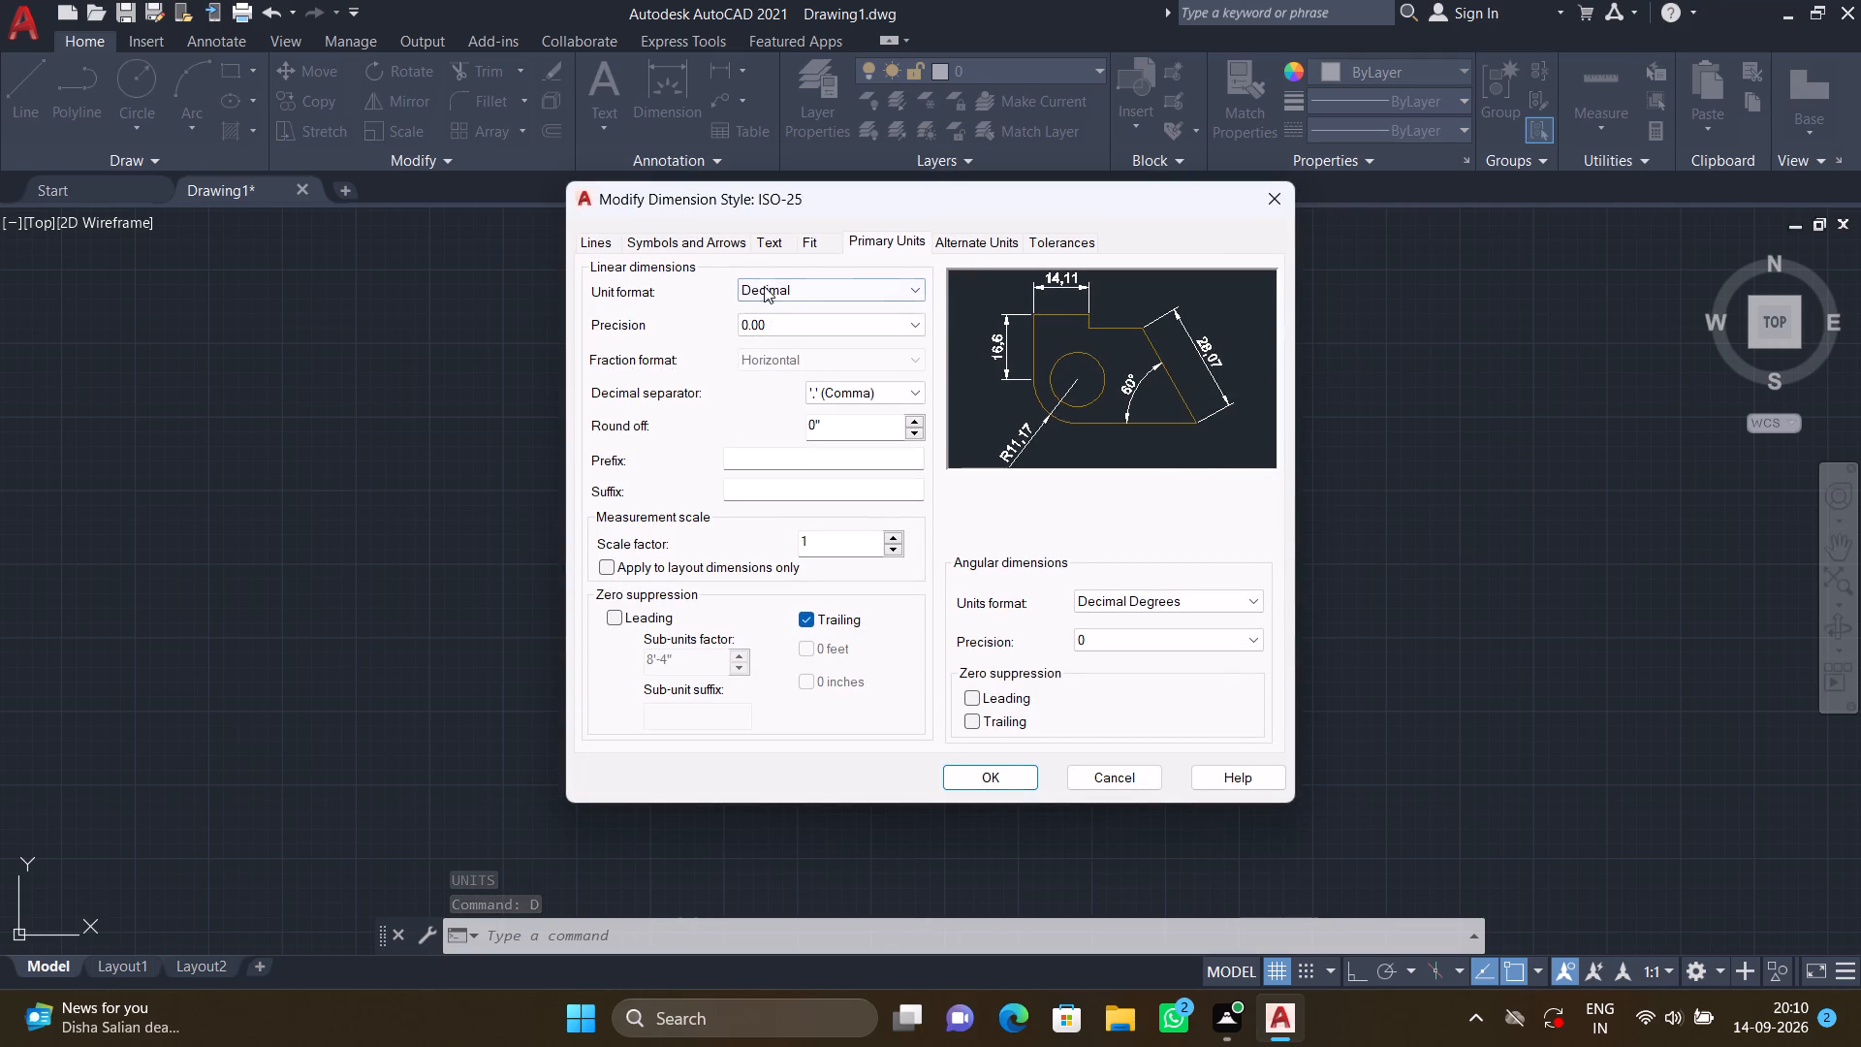
click(767, 286)
click(770, 337)
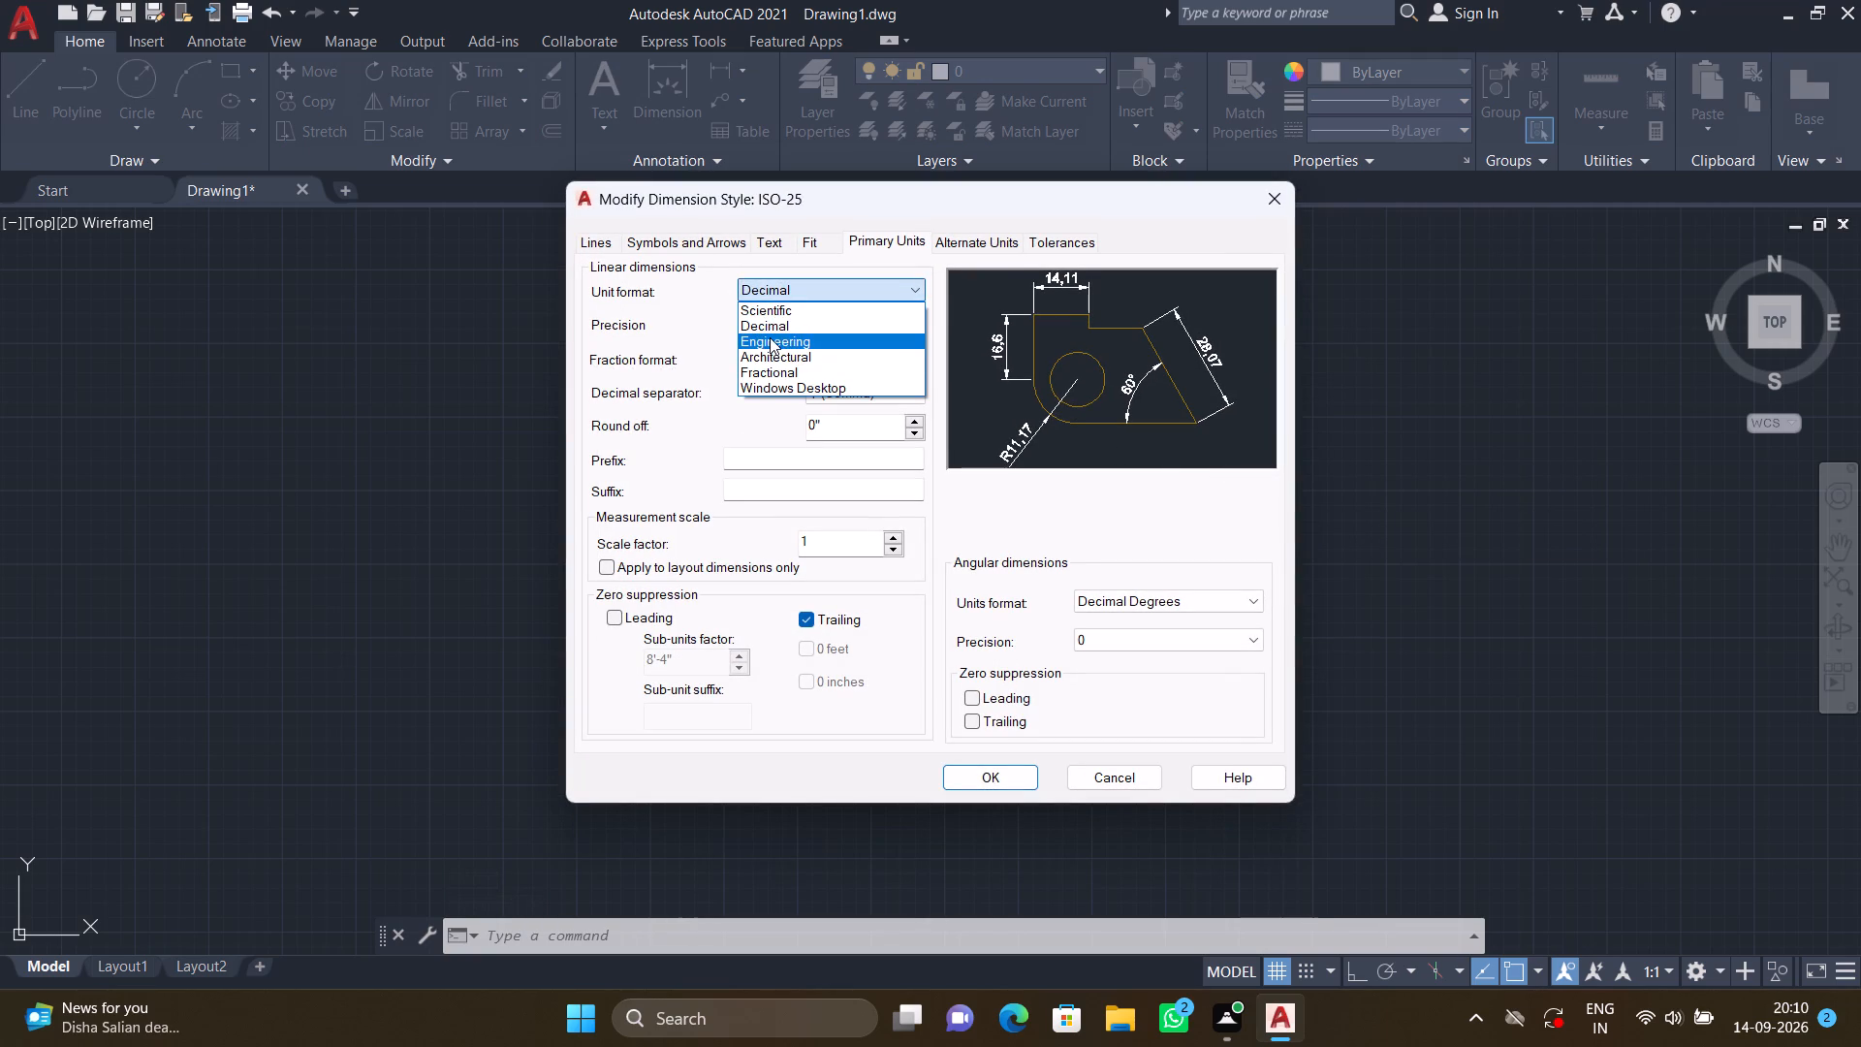
click(763, 327)
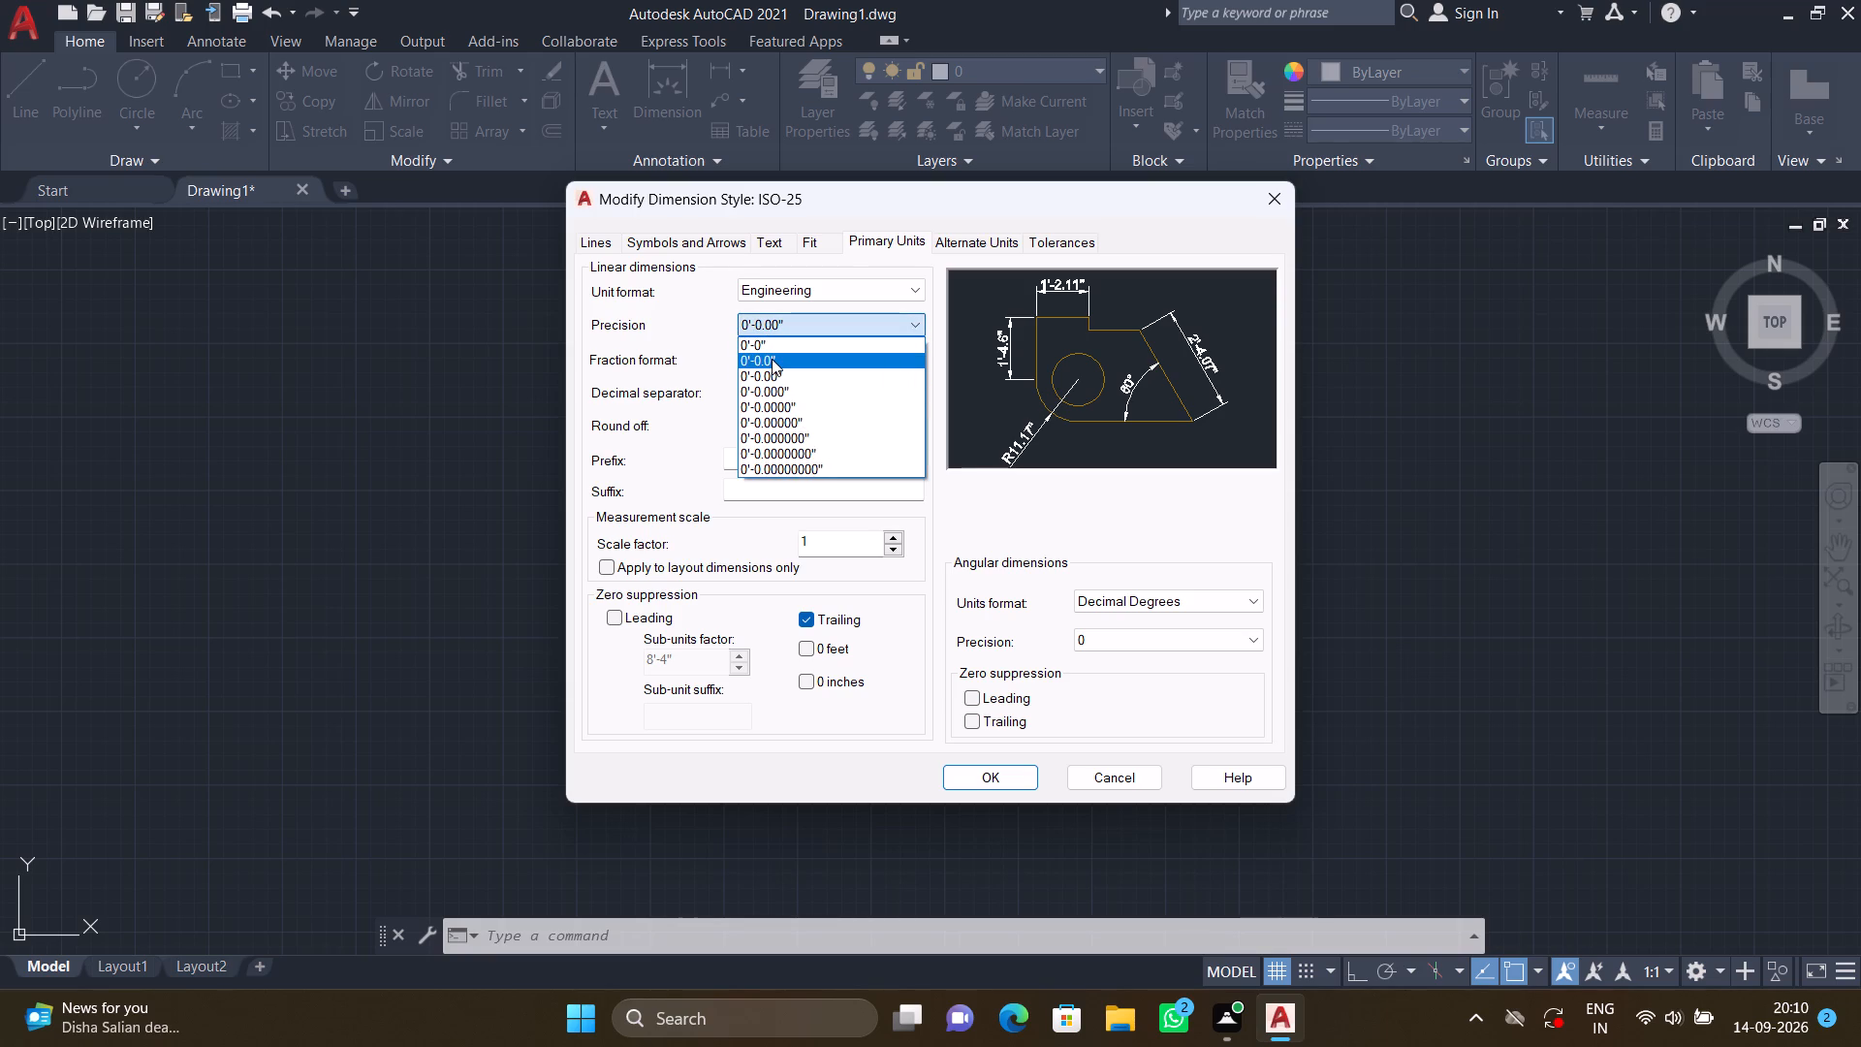
click(772, 359)
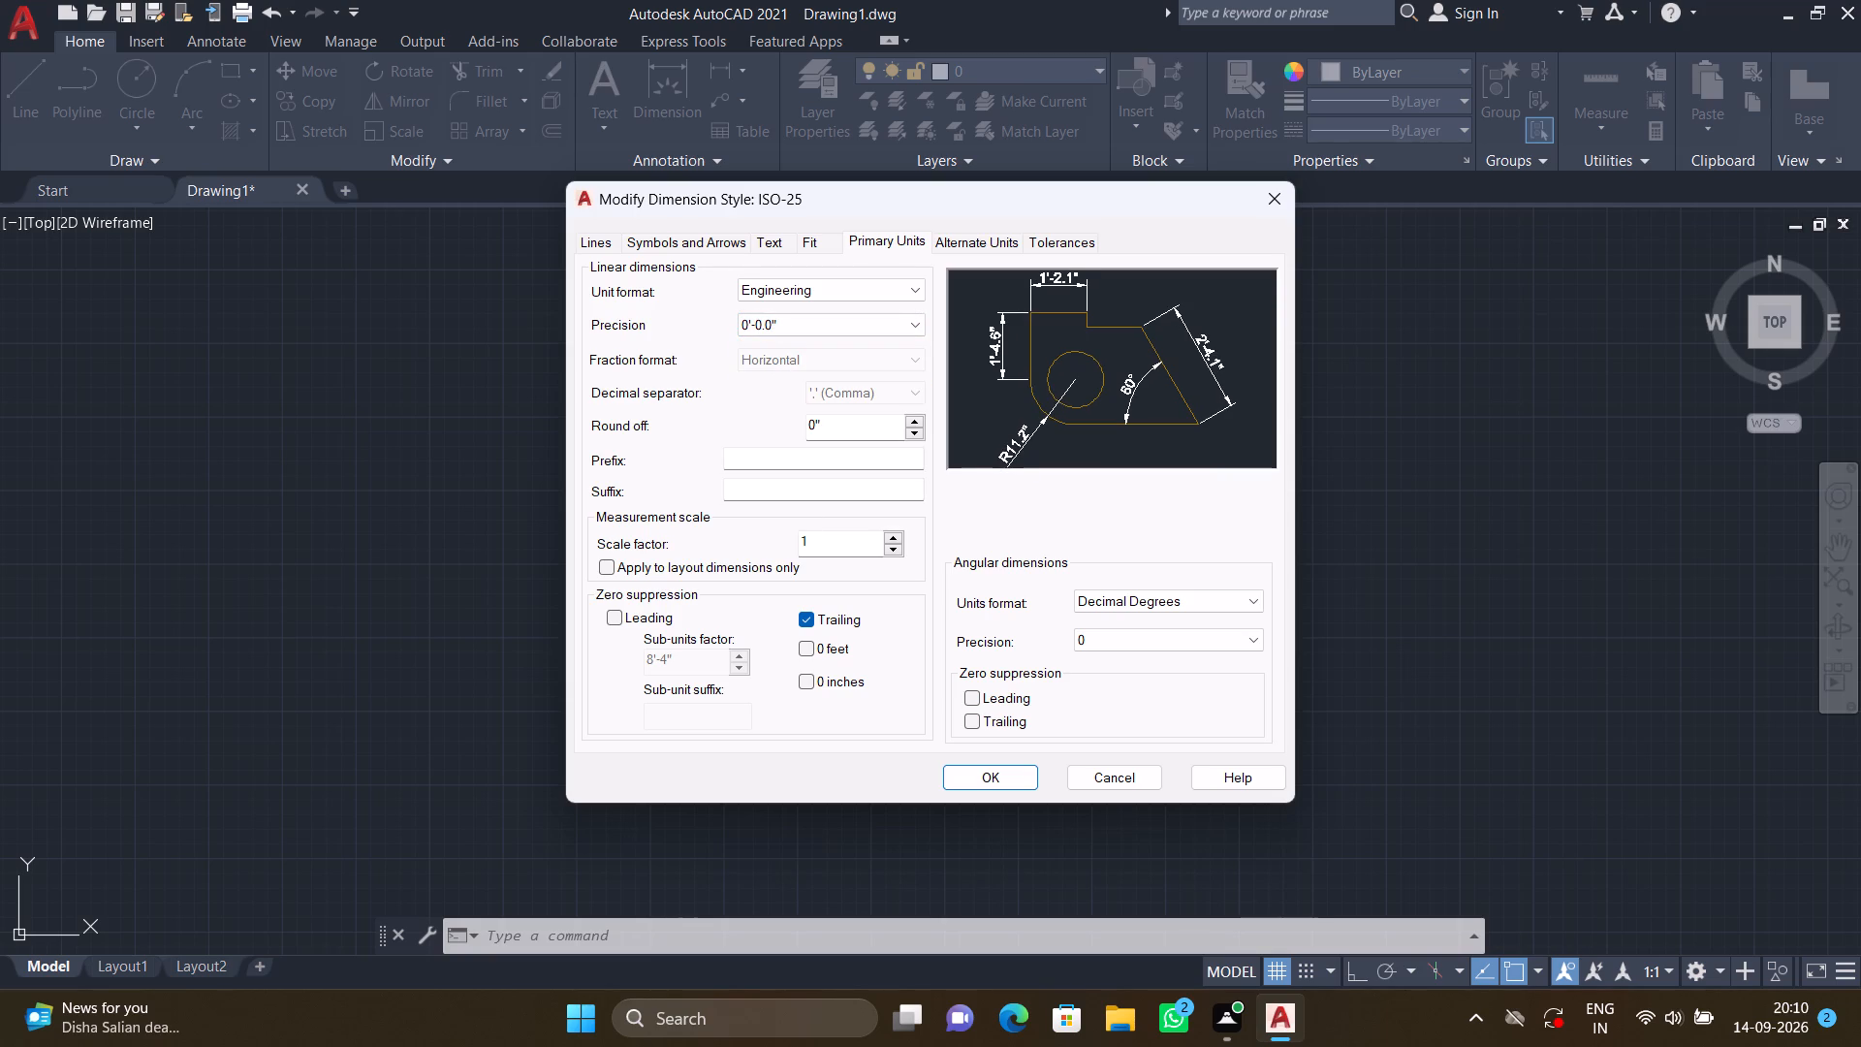
click(968, 787)
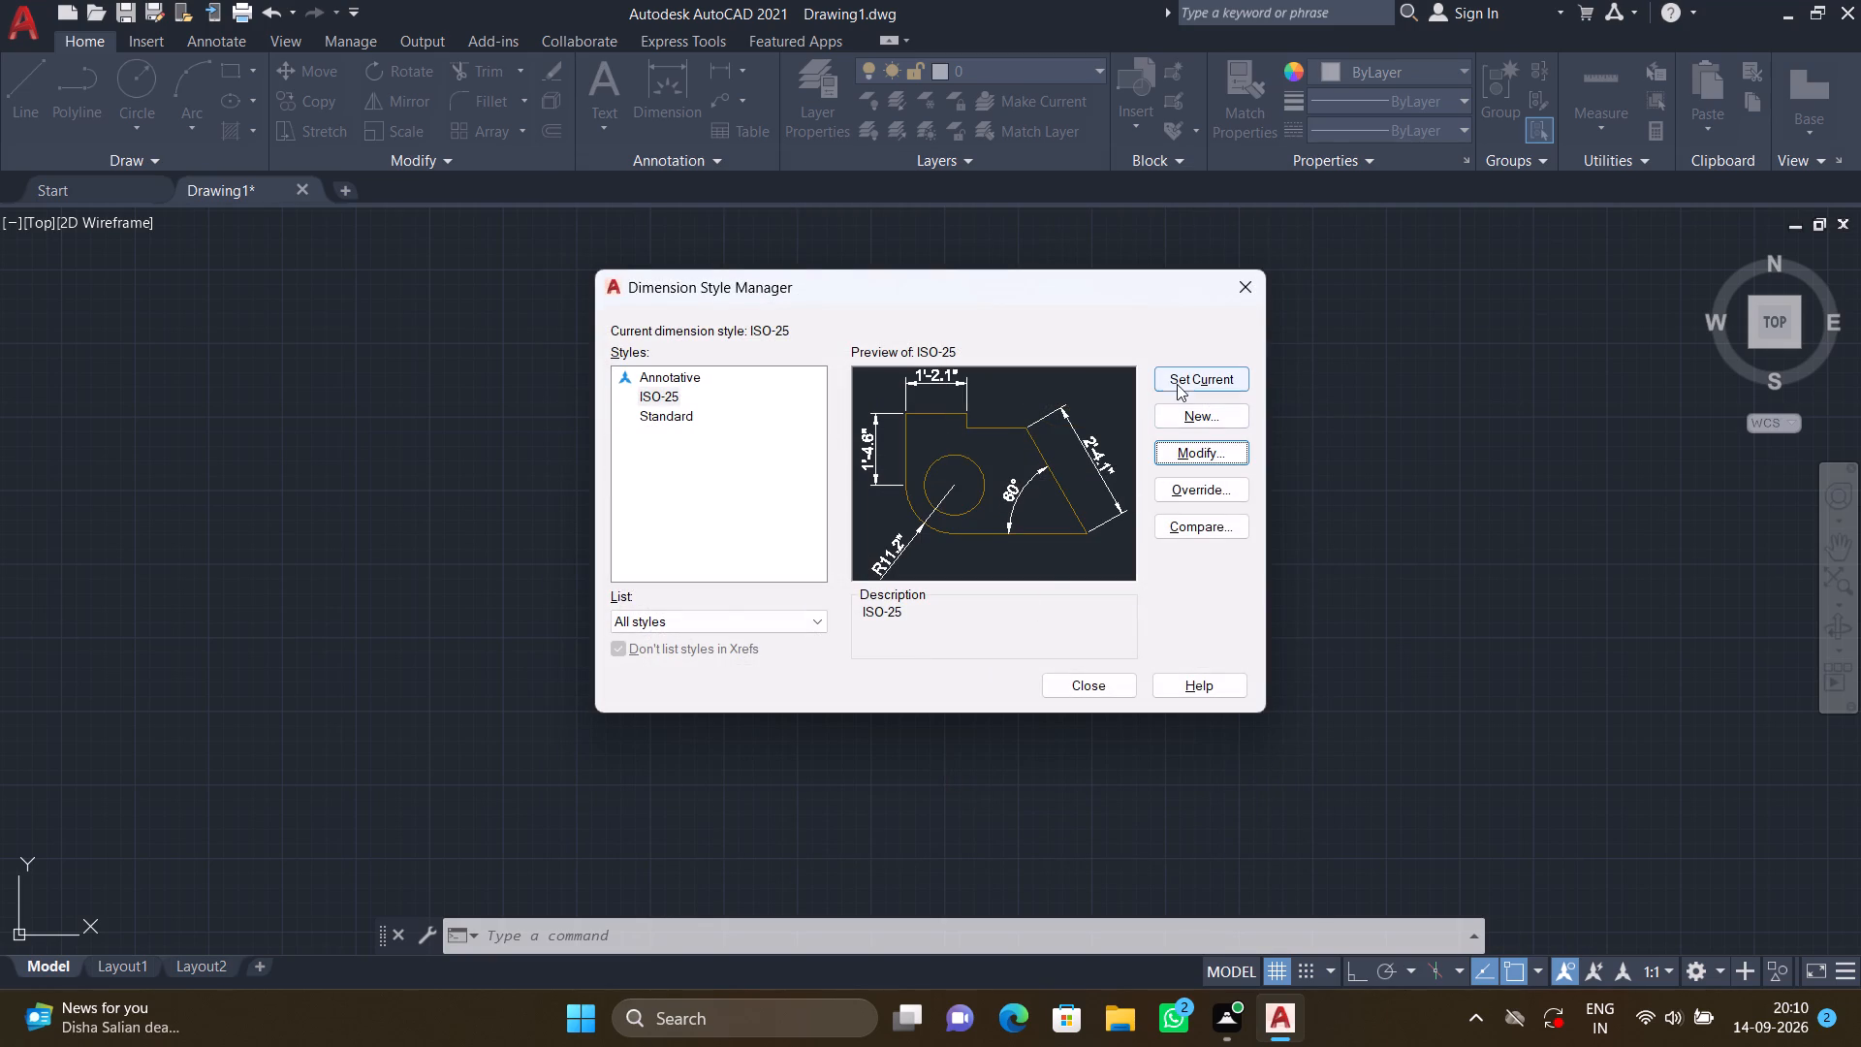
click(1177, 377)
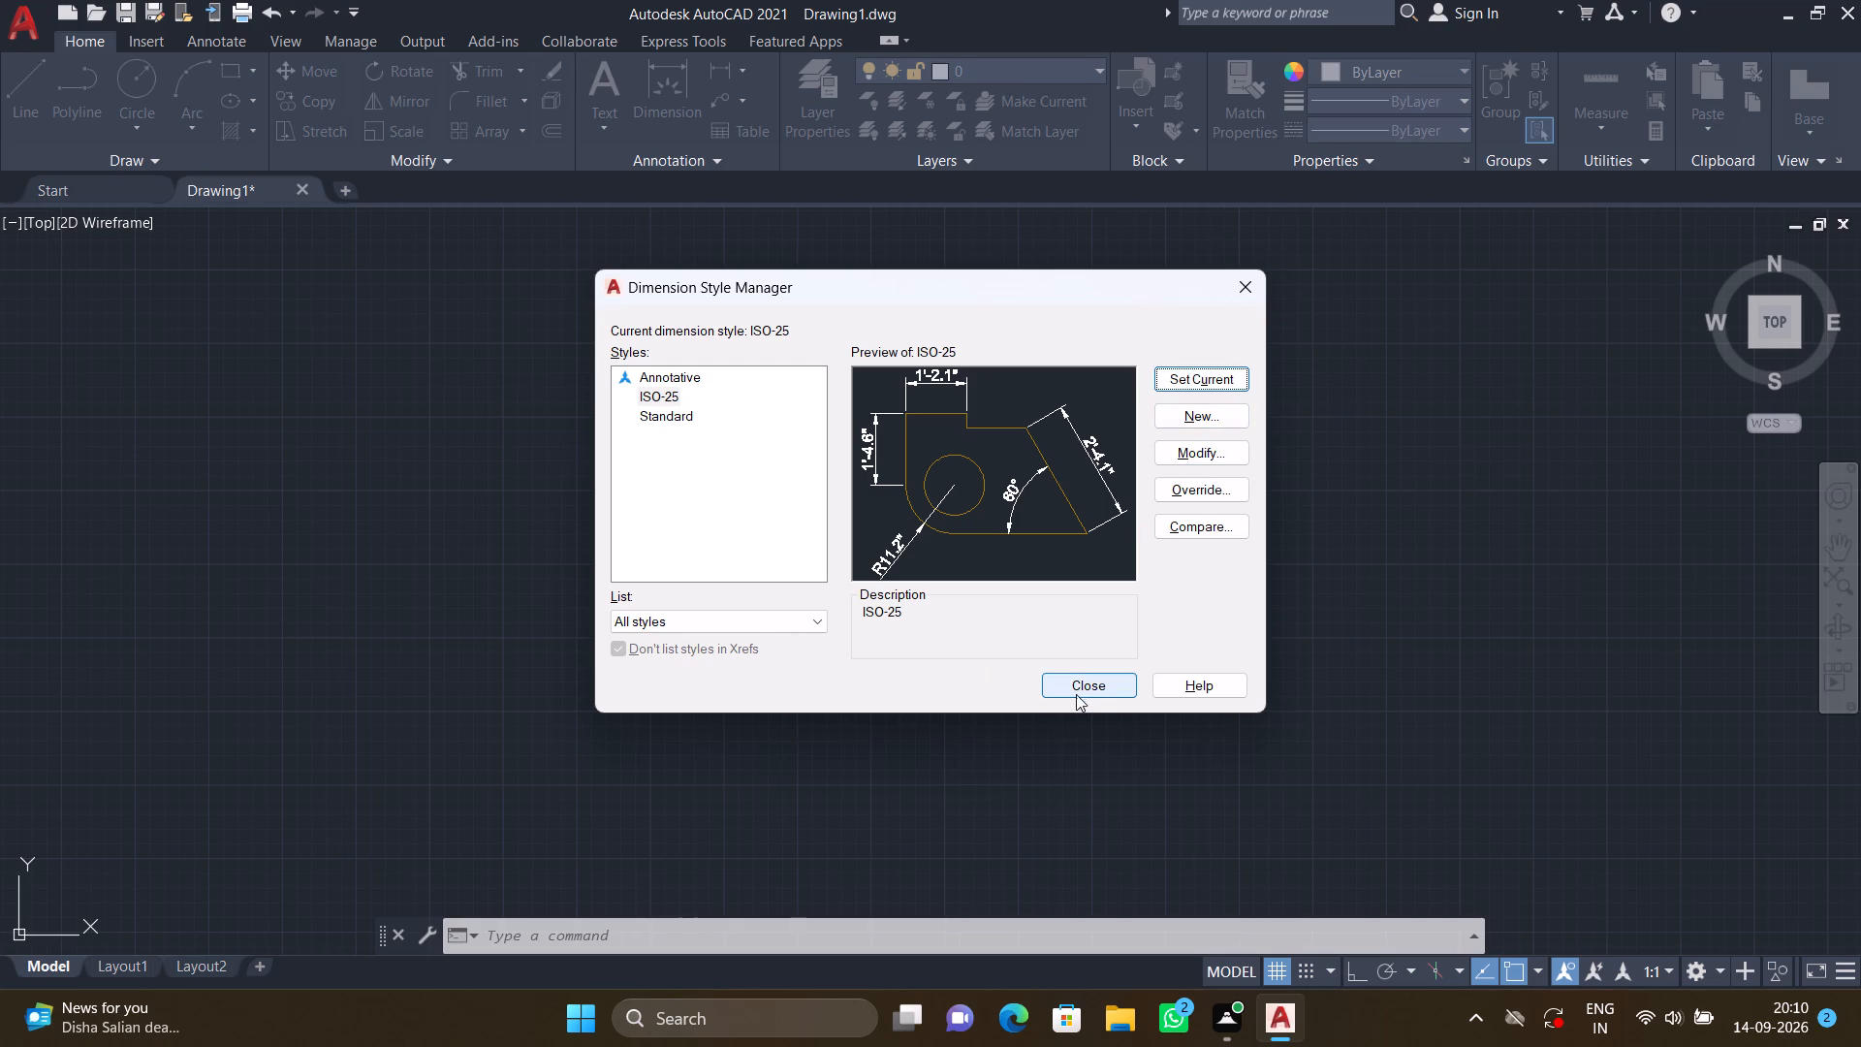
click(1076, 686)
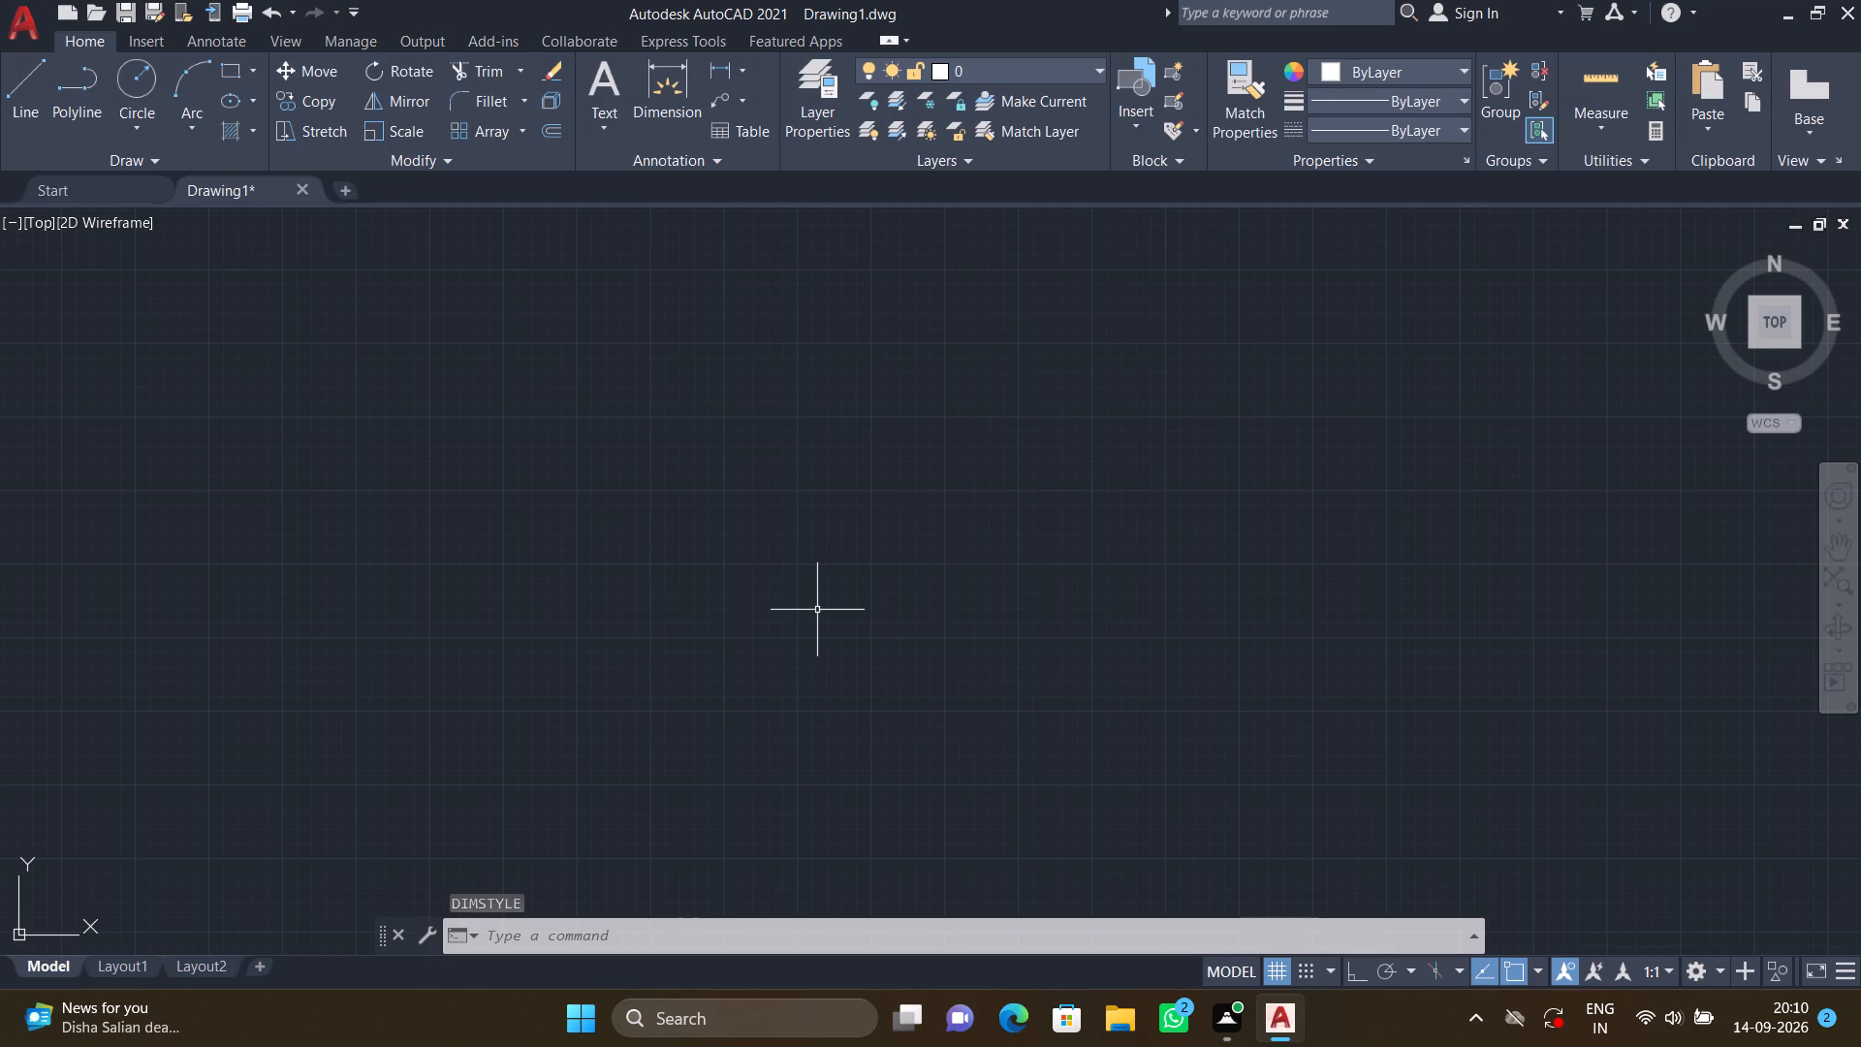
Draw a rectangle 29' long and 35' wide using the Dimensions option.
text(REC)
key(Return)
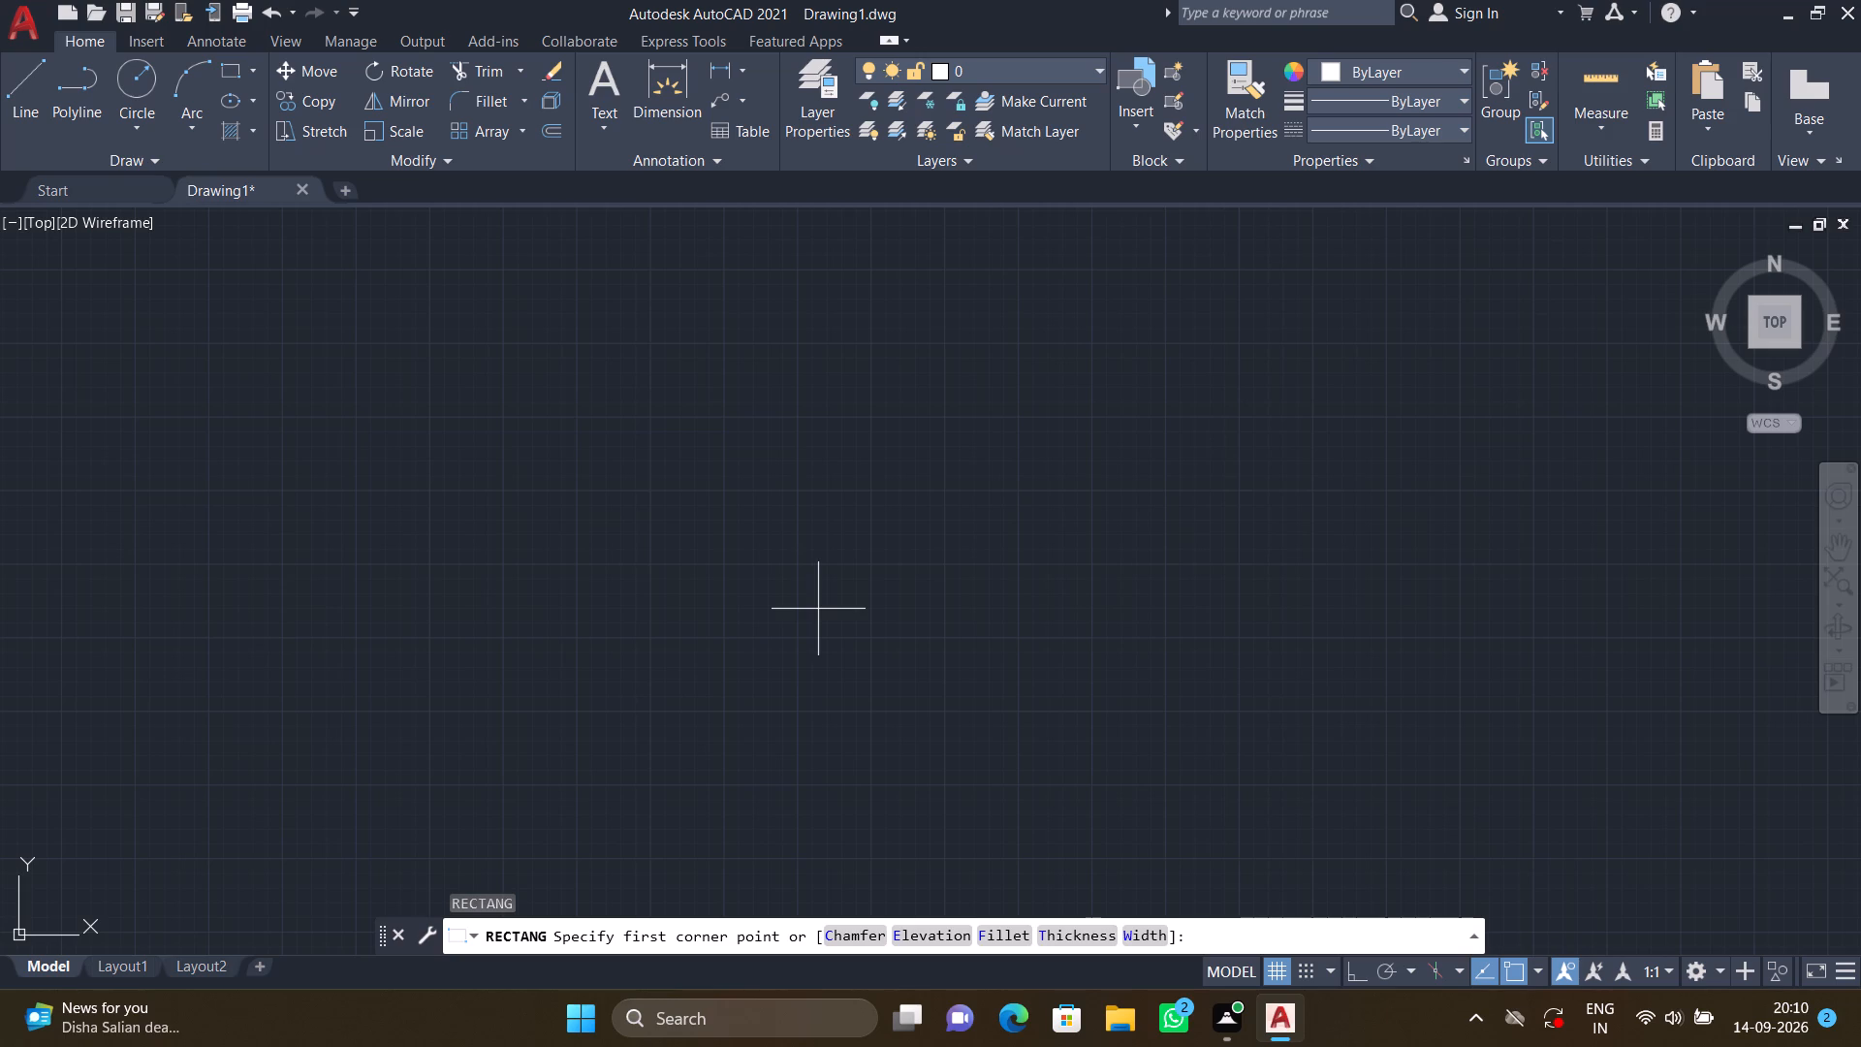
click(705, 397)
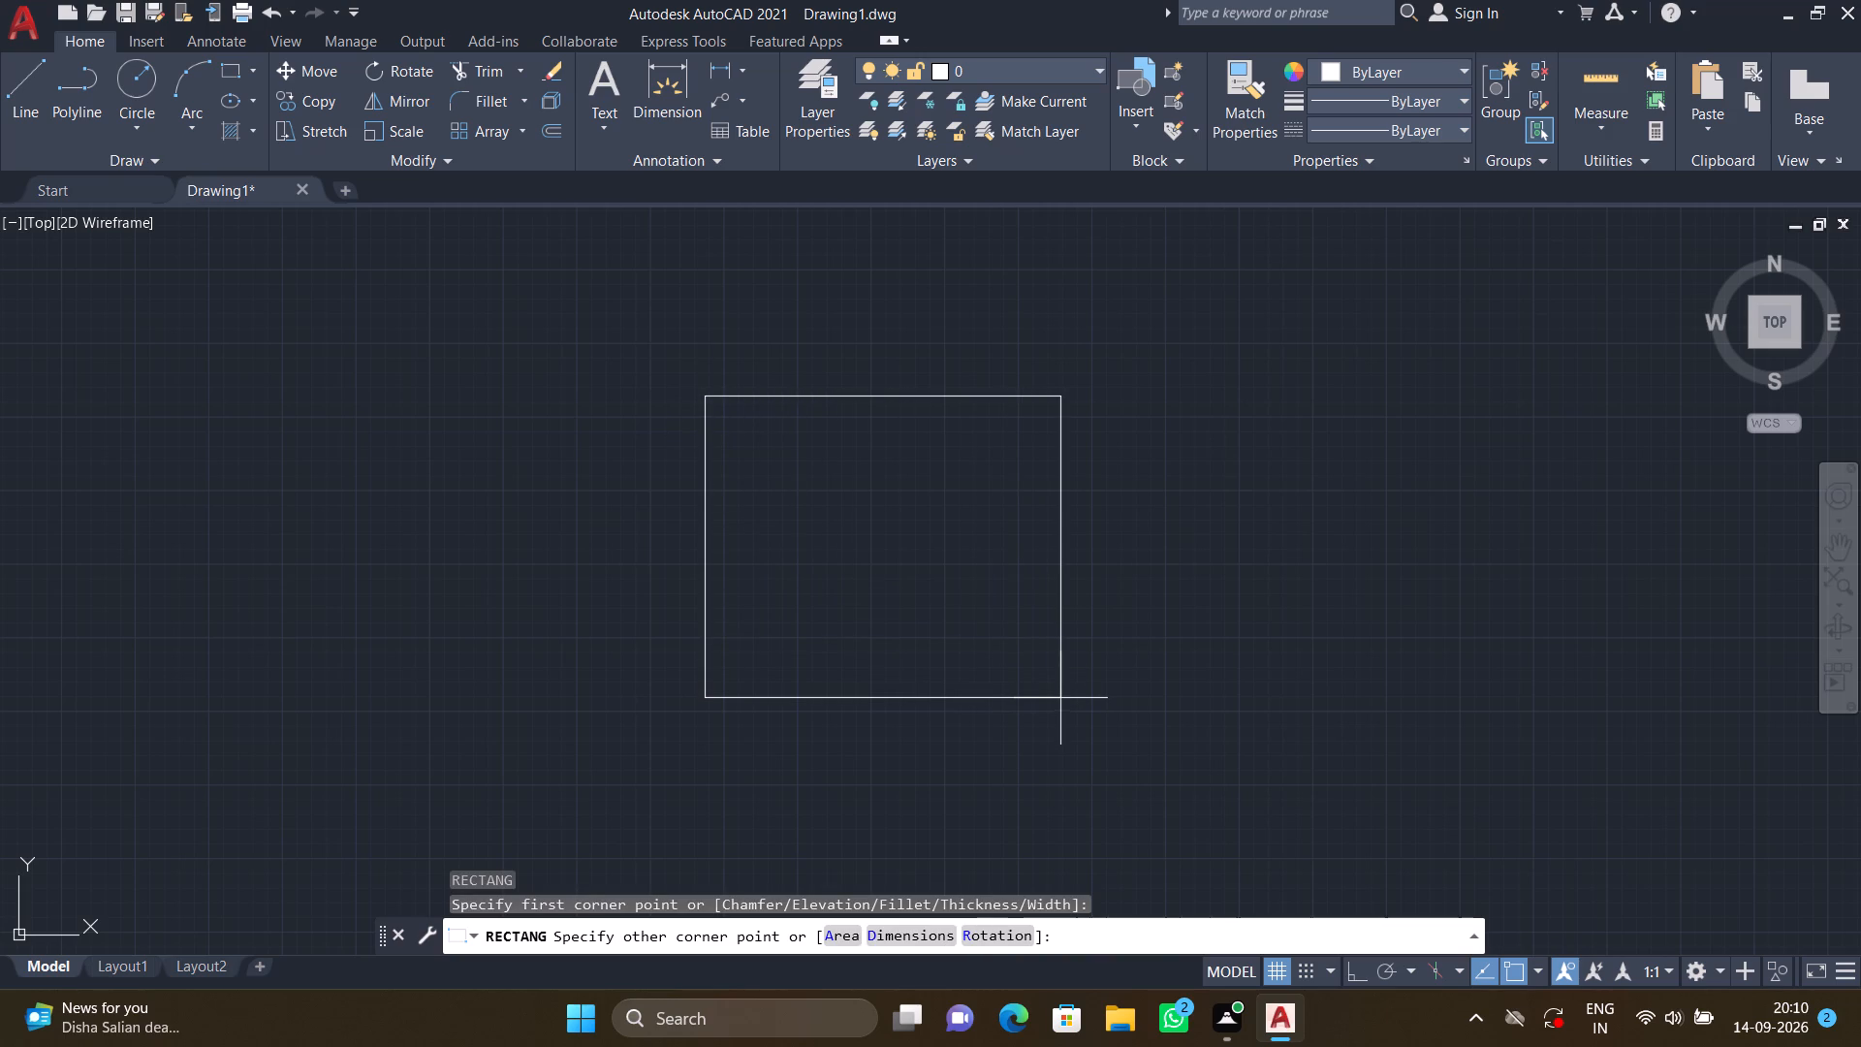
key(d)
key(Return)
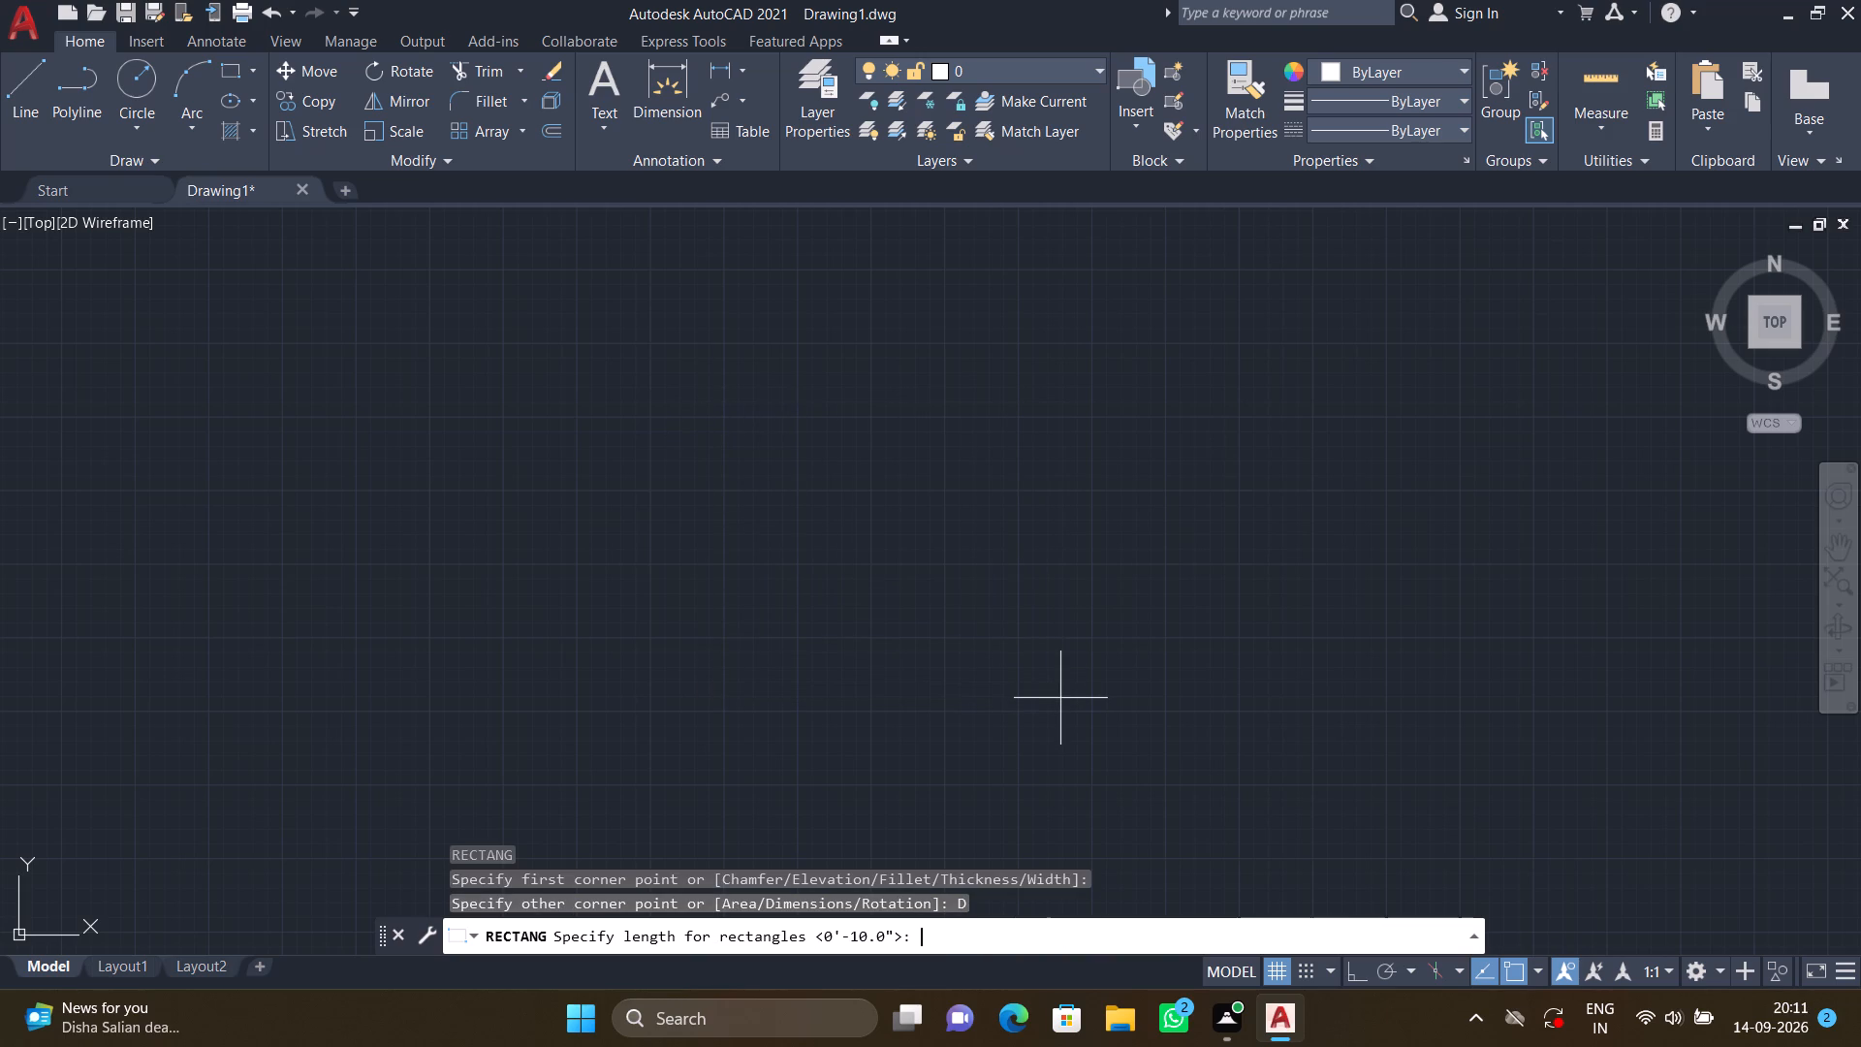
text(29')
key(Return)
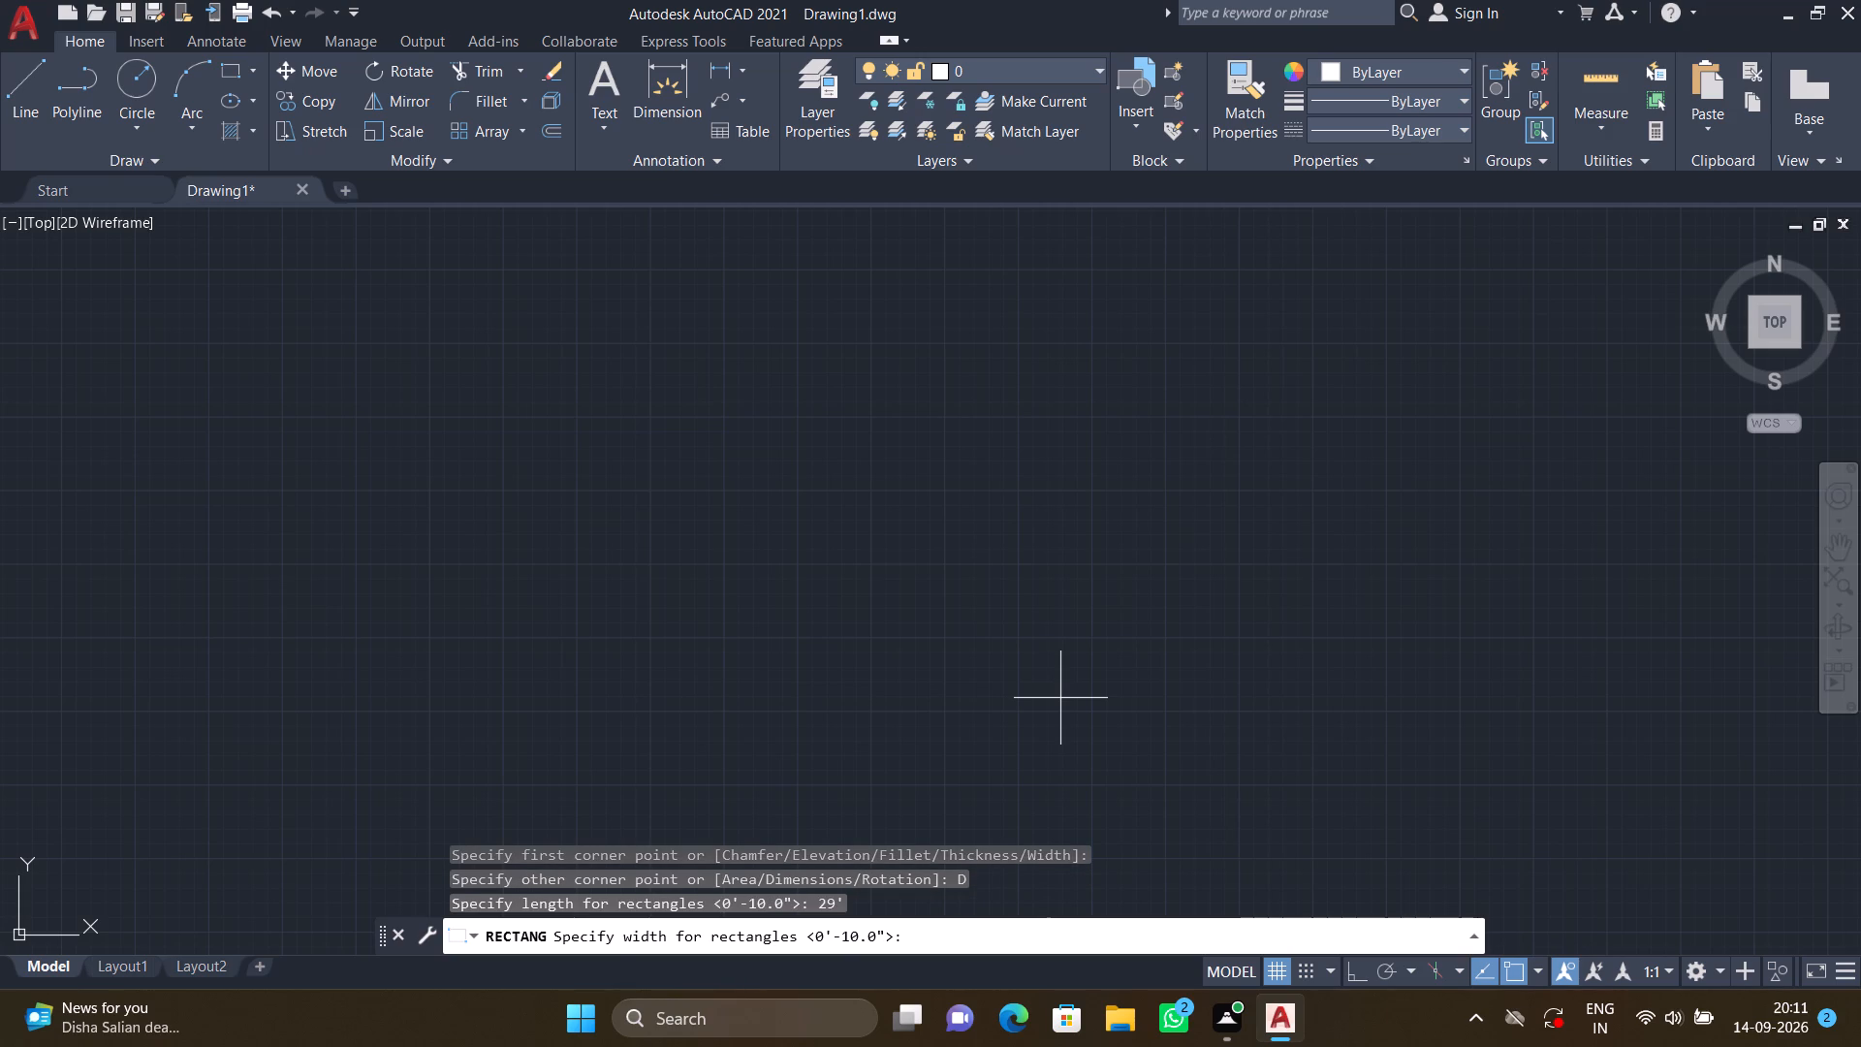
text(35)
key(apostrophe)
key(Return)
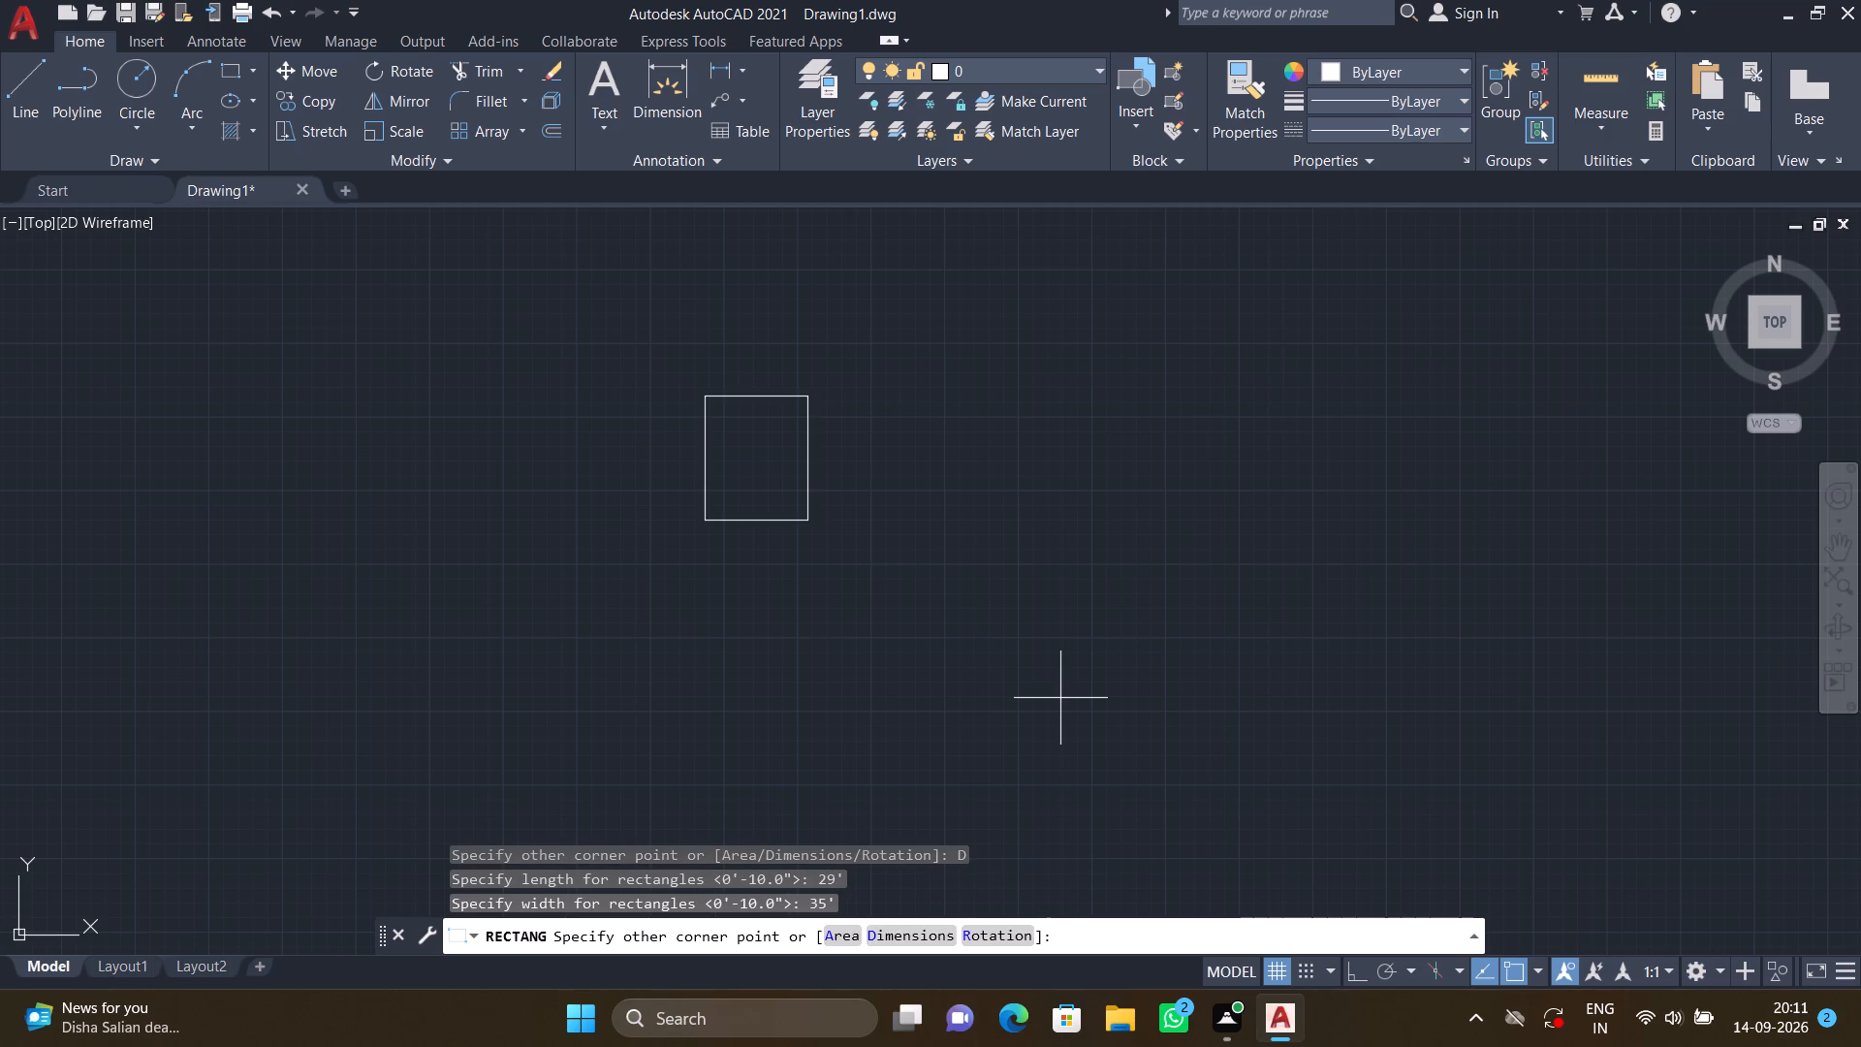
click(1054, 600)
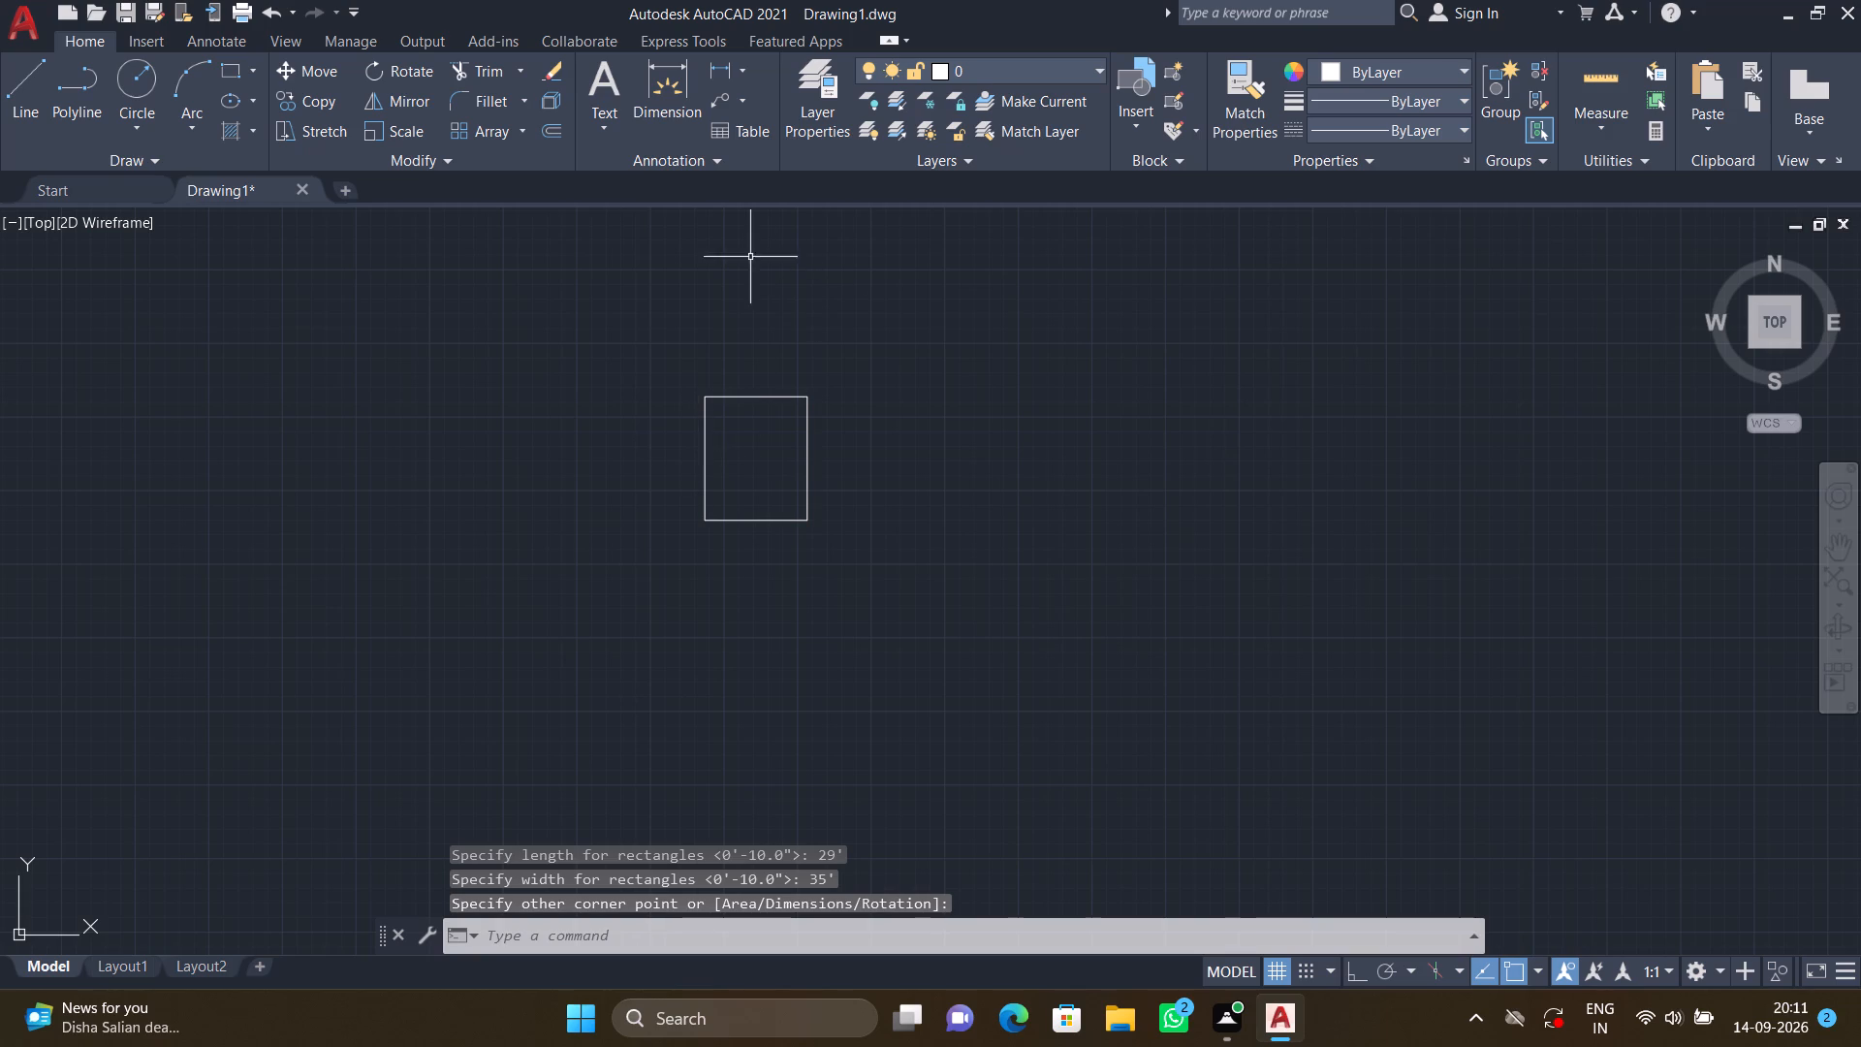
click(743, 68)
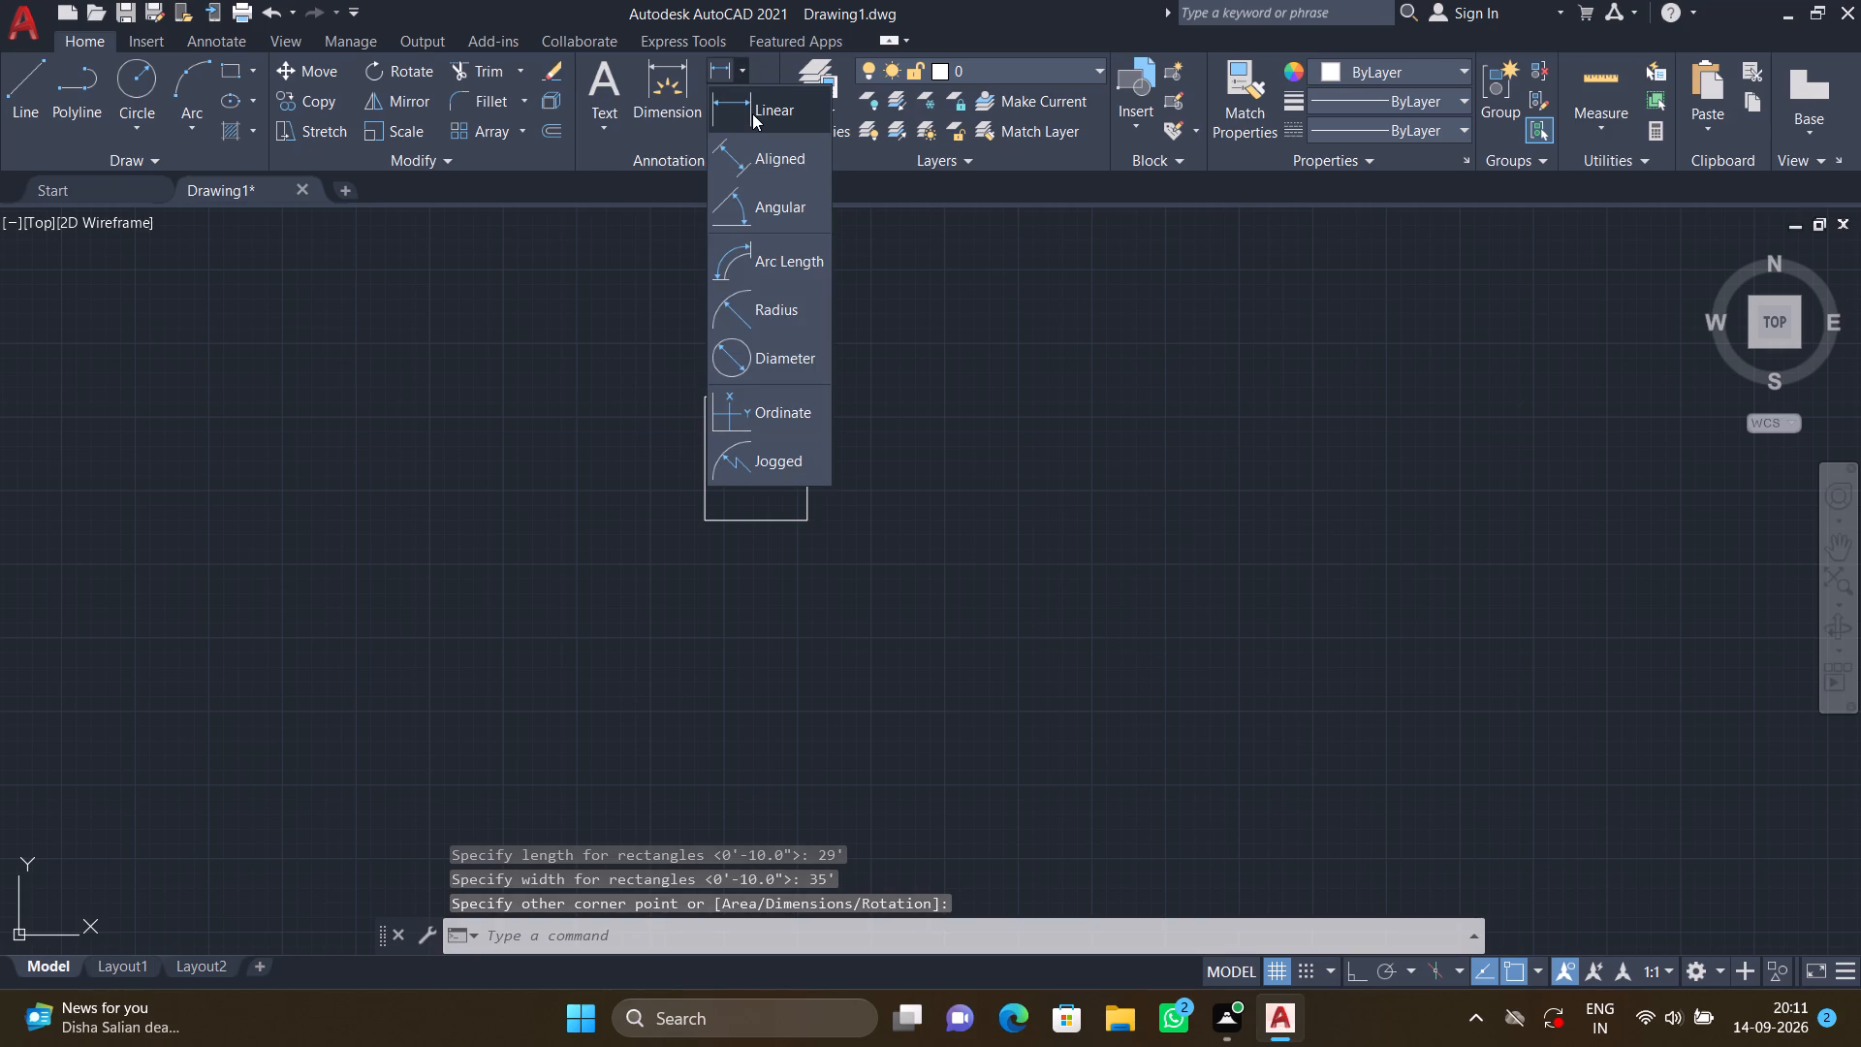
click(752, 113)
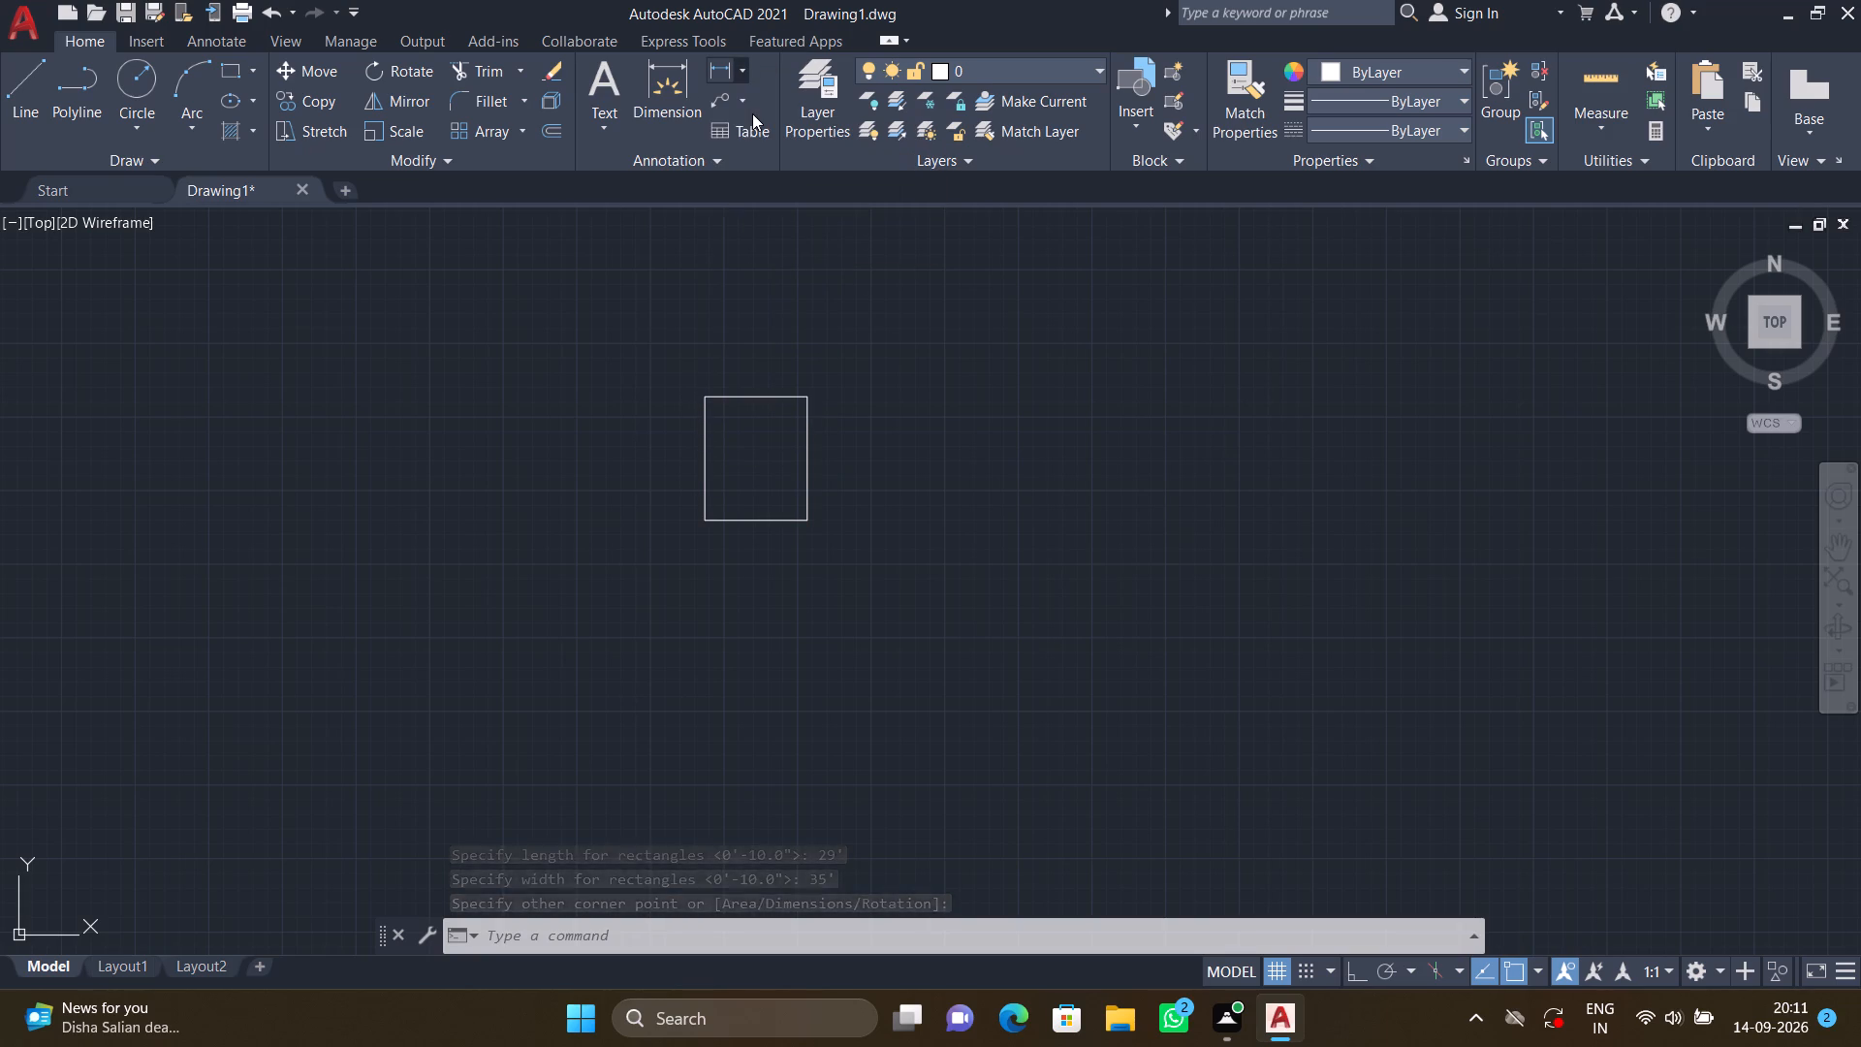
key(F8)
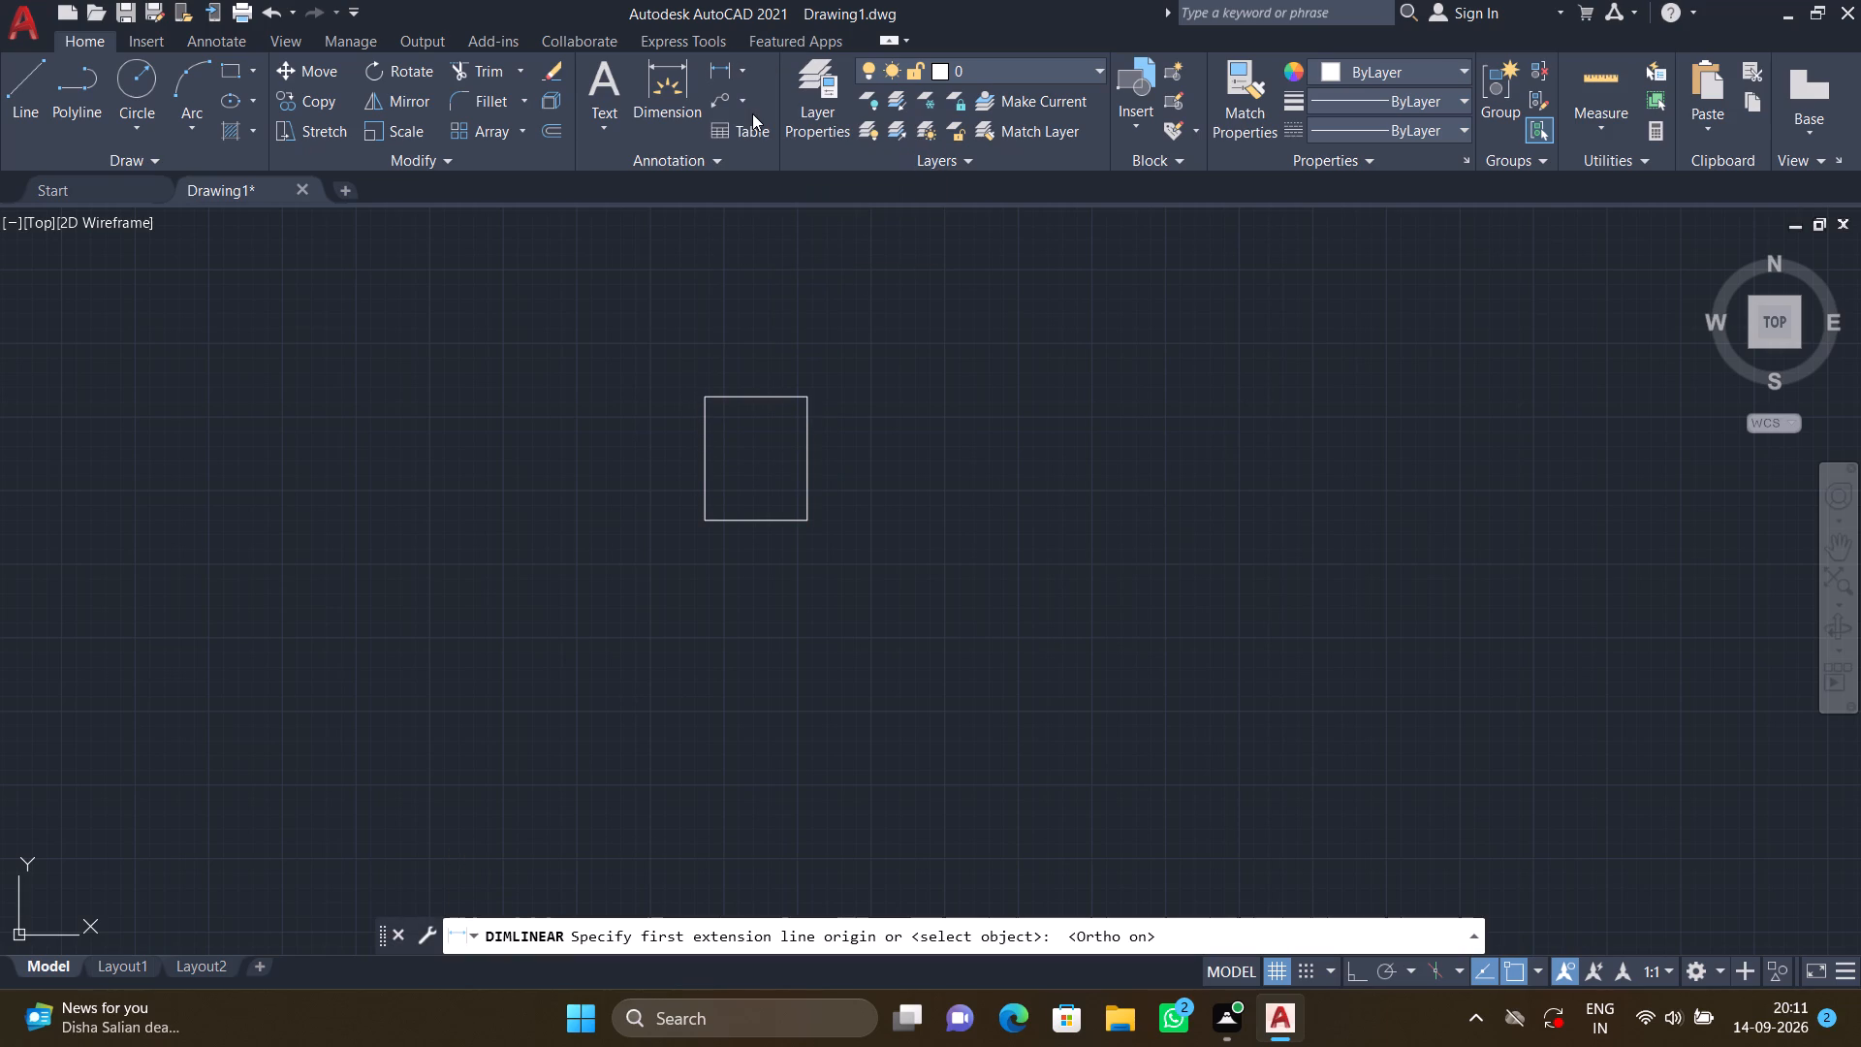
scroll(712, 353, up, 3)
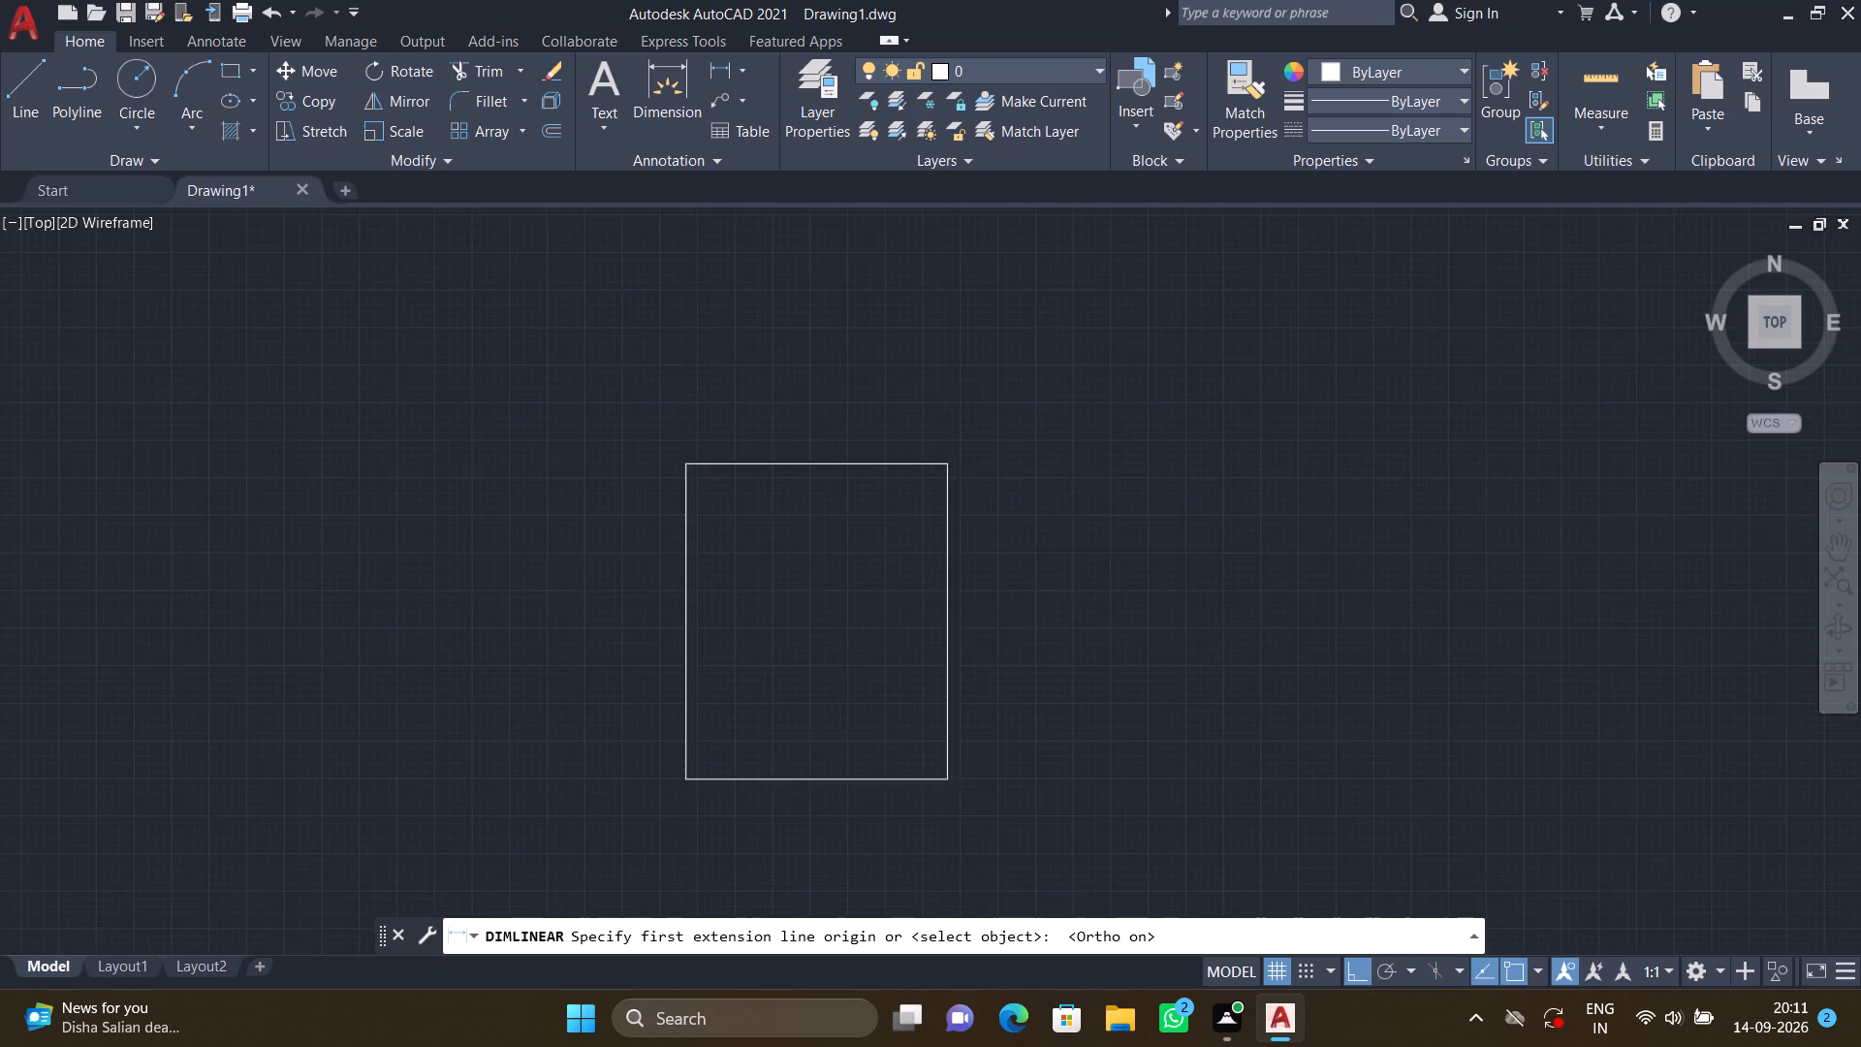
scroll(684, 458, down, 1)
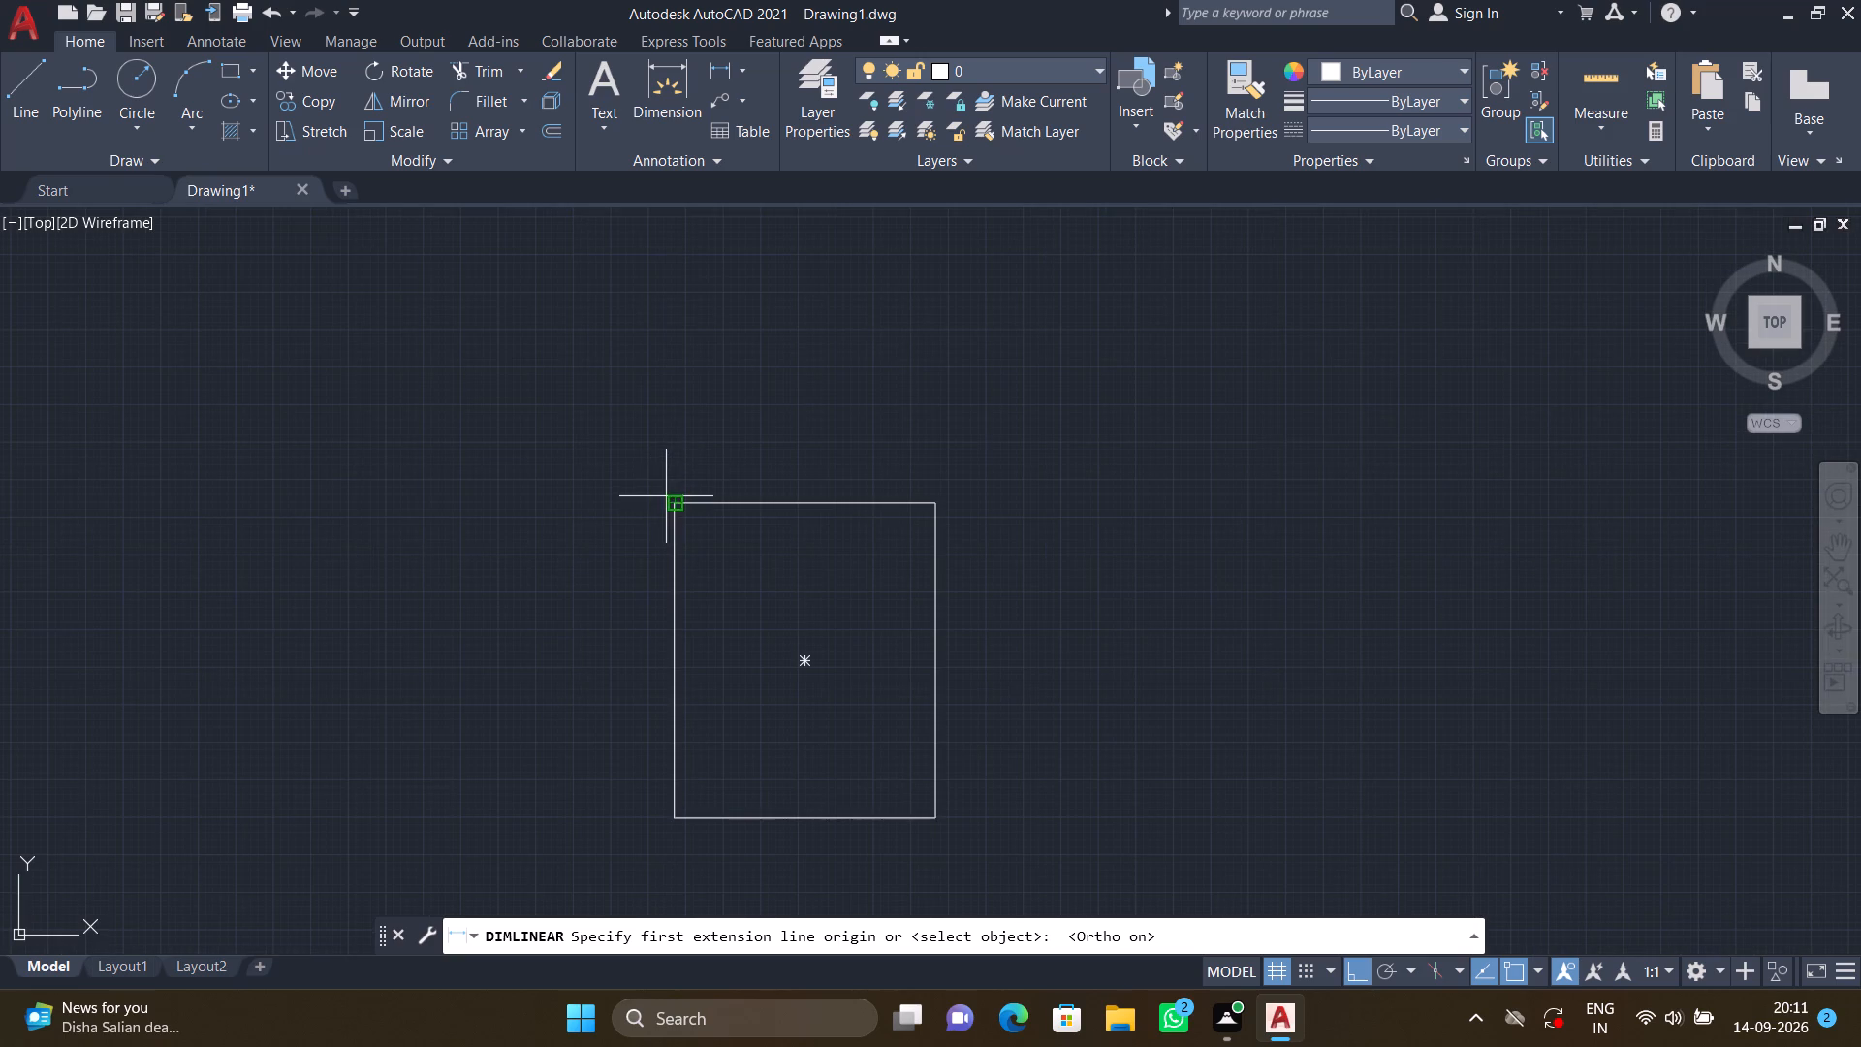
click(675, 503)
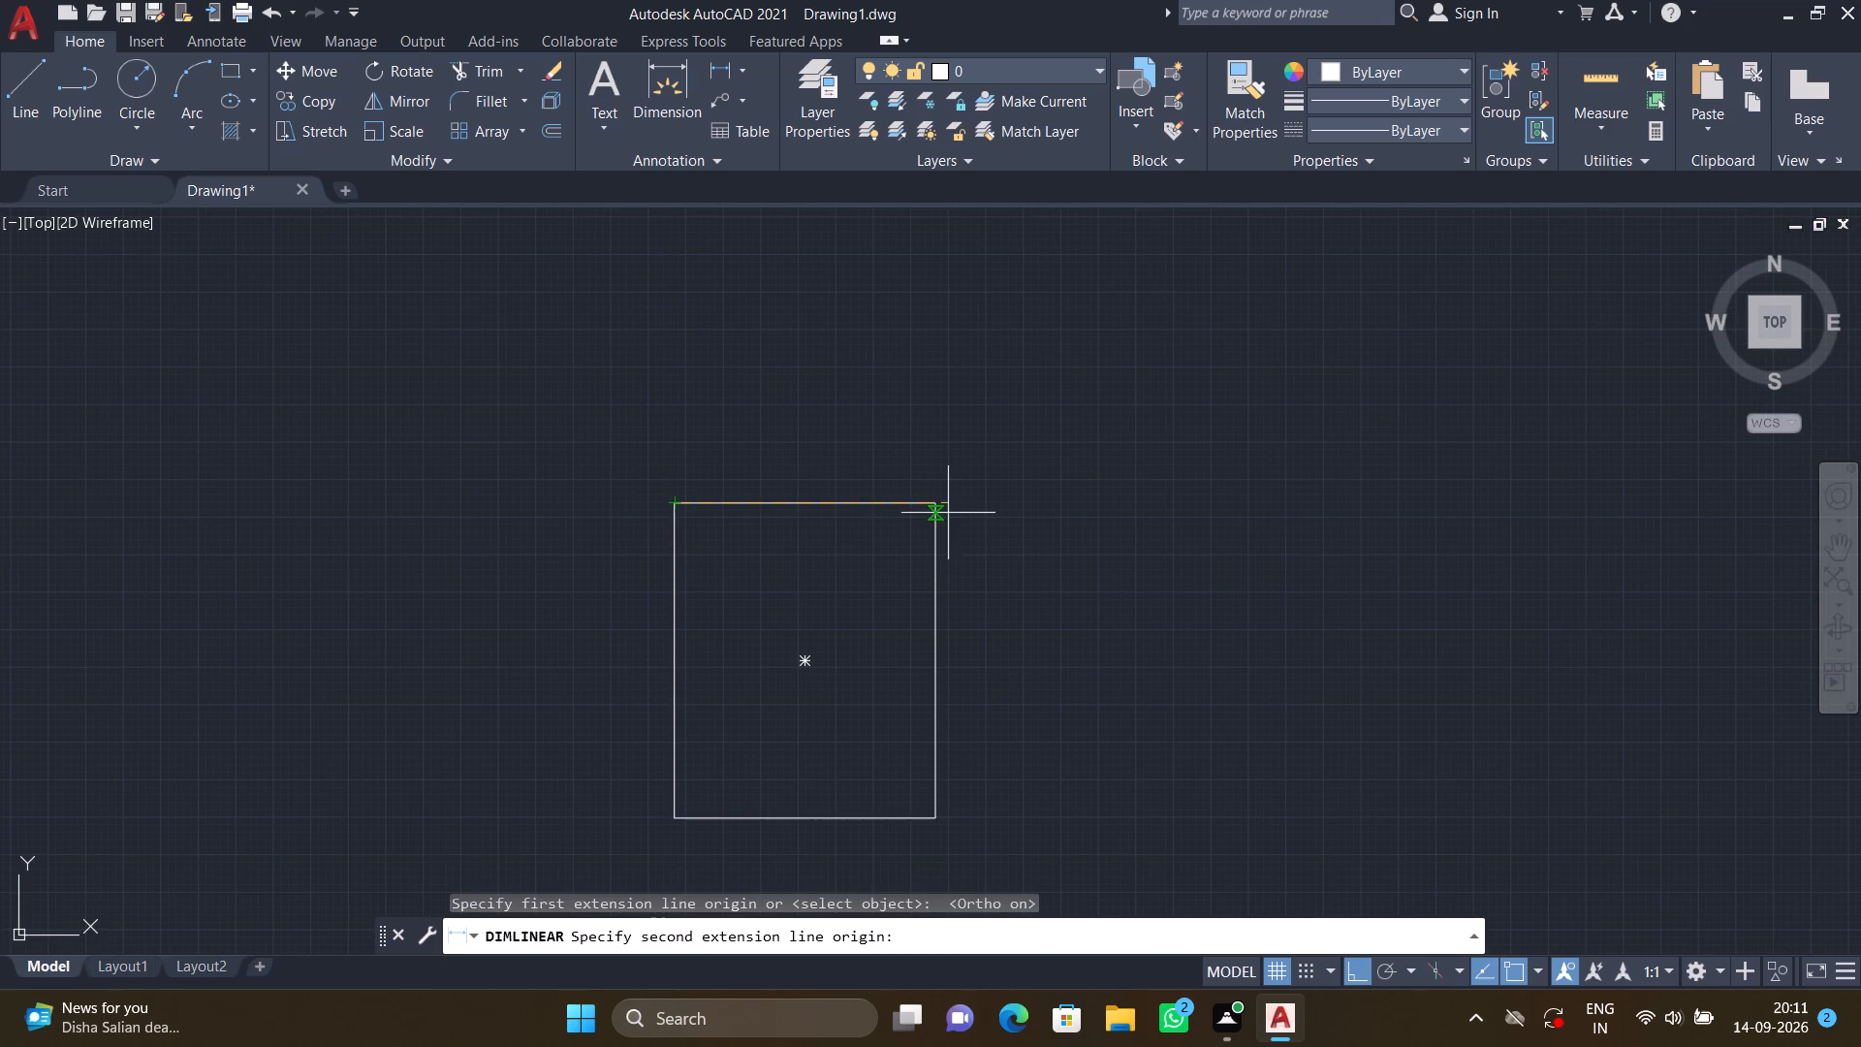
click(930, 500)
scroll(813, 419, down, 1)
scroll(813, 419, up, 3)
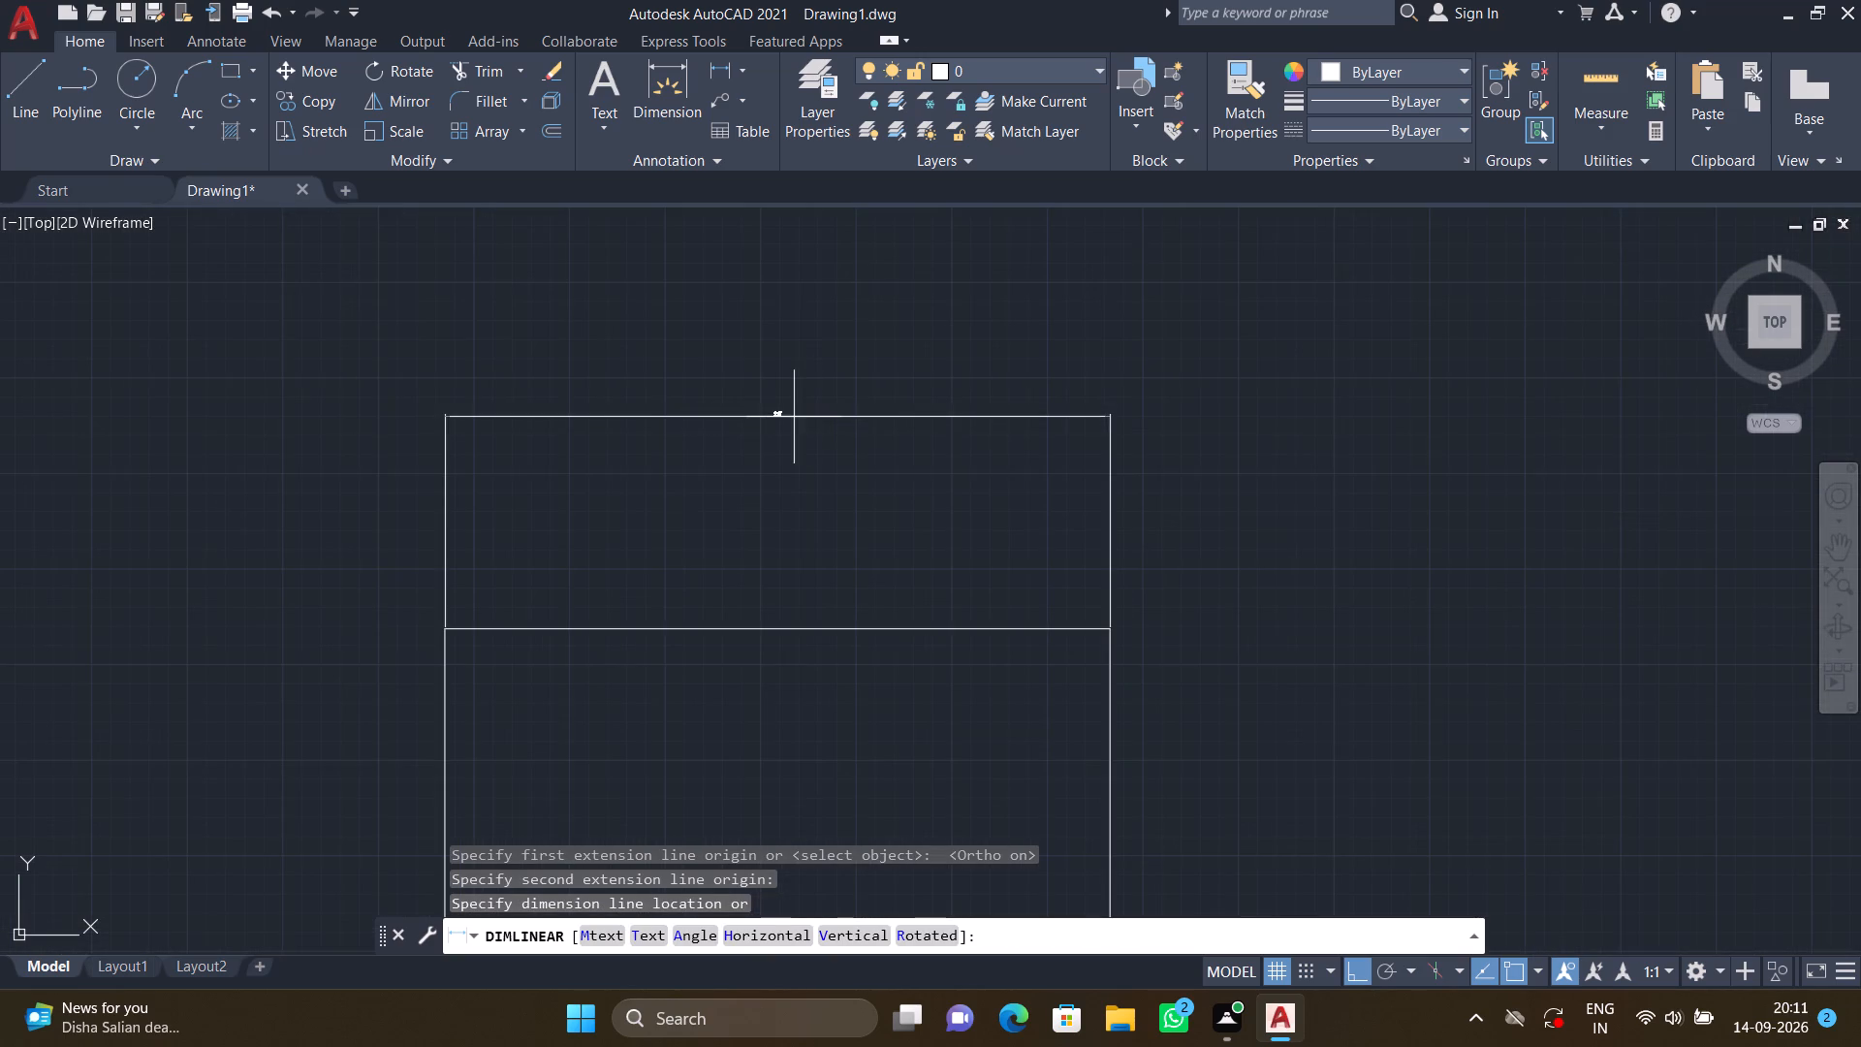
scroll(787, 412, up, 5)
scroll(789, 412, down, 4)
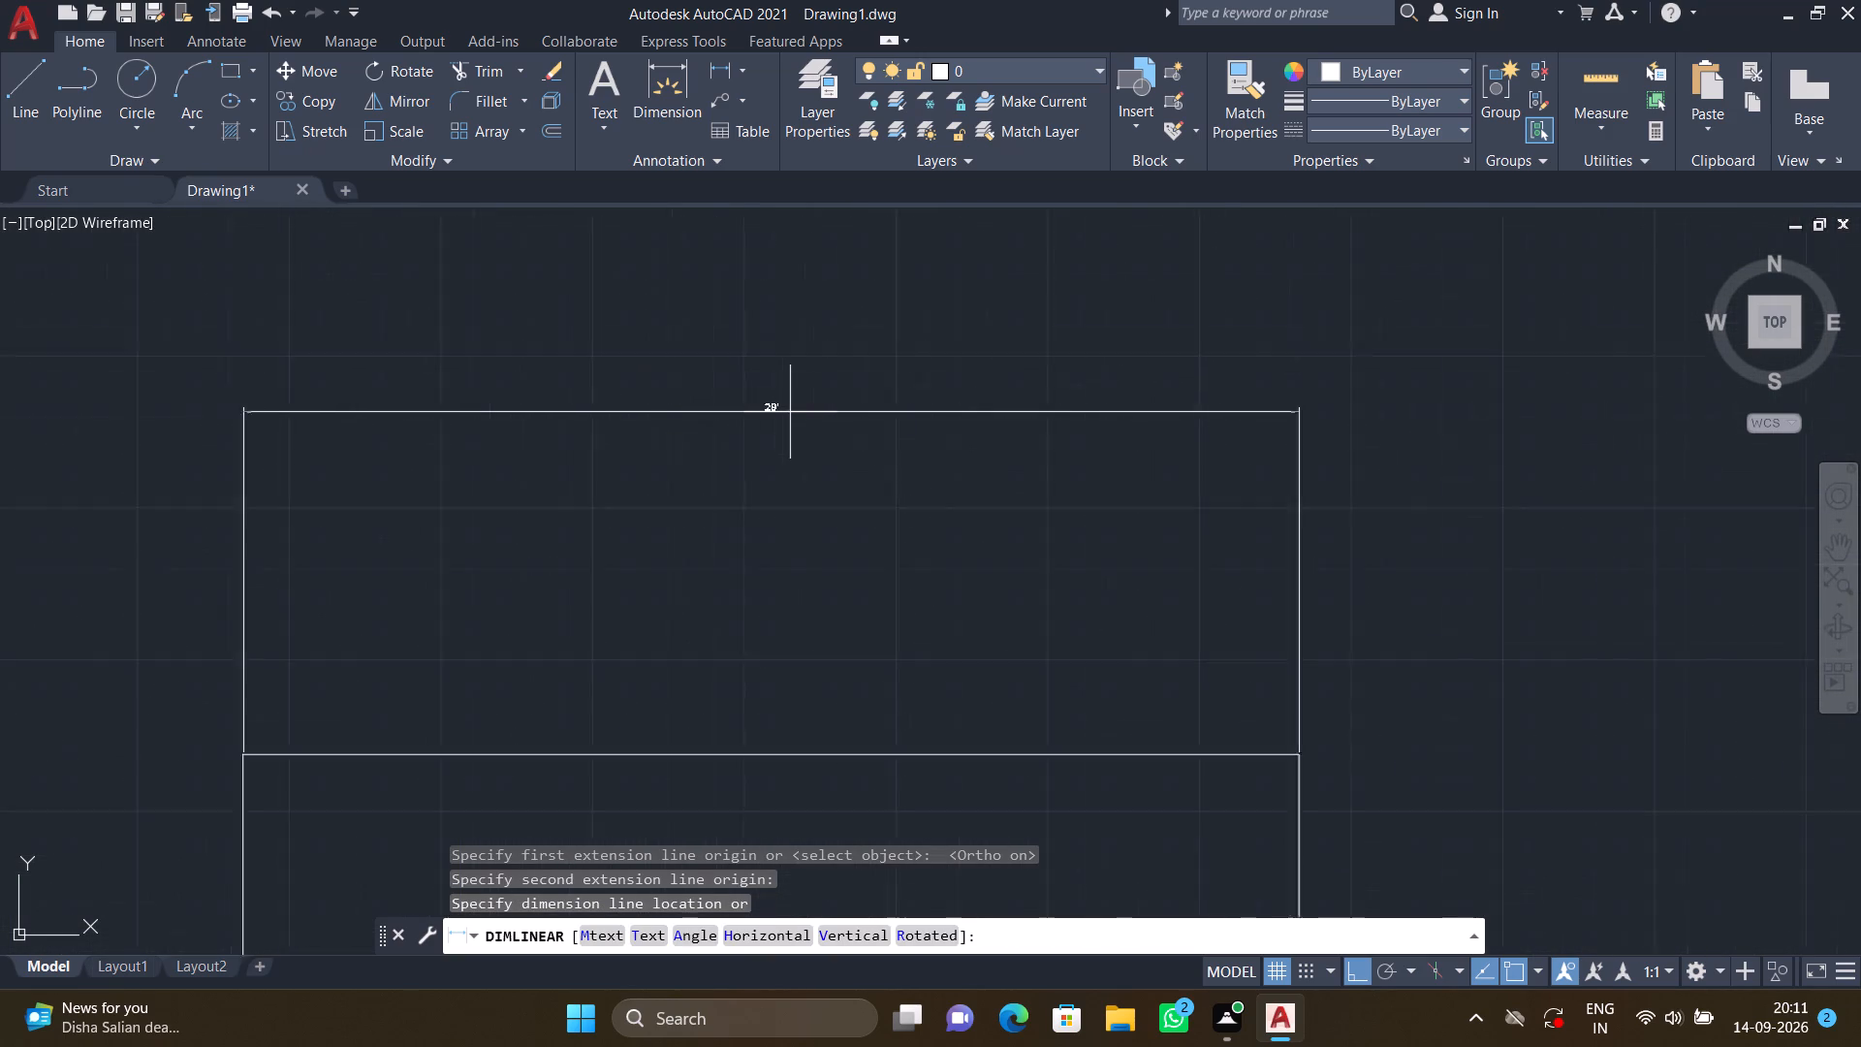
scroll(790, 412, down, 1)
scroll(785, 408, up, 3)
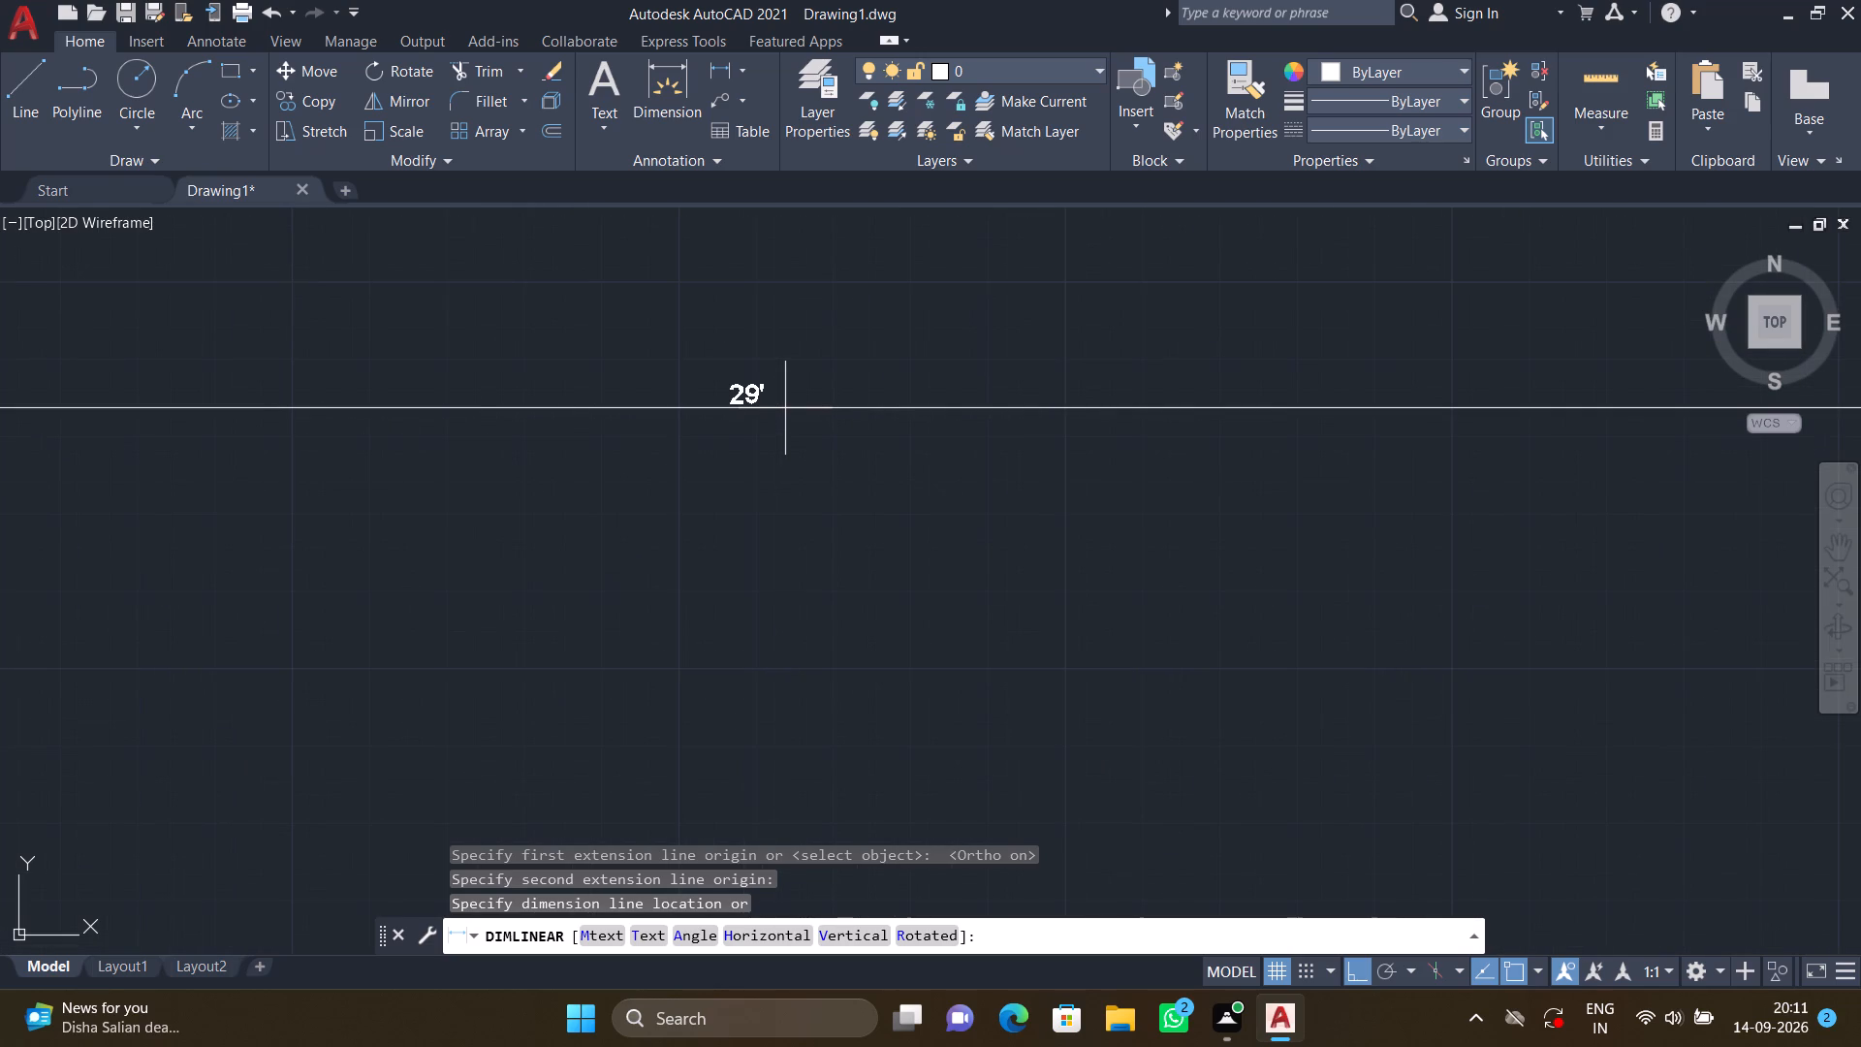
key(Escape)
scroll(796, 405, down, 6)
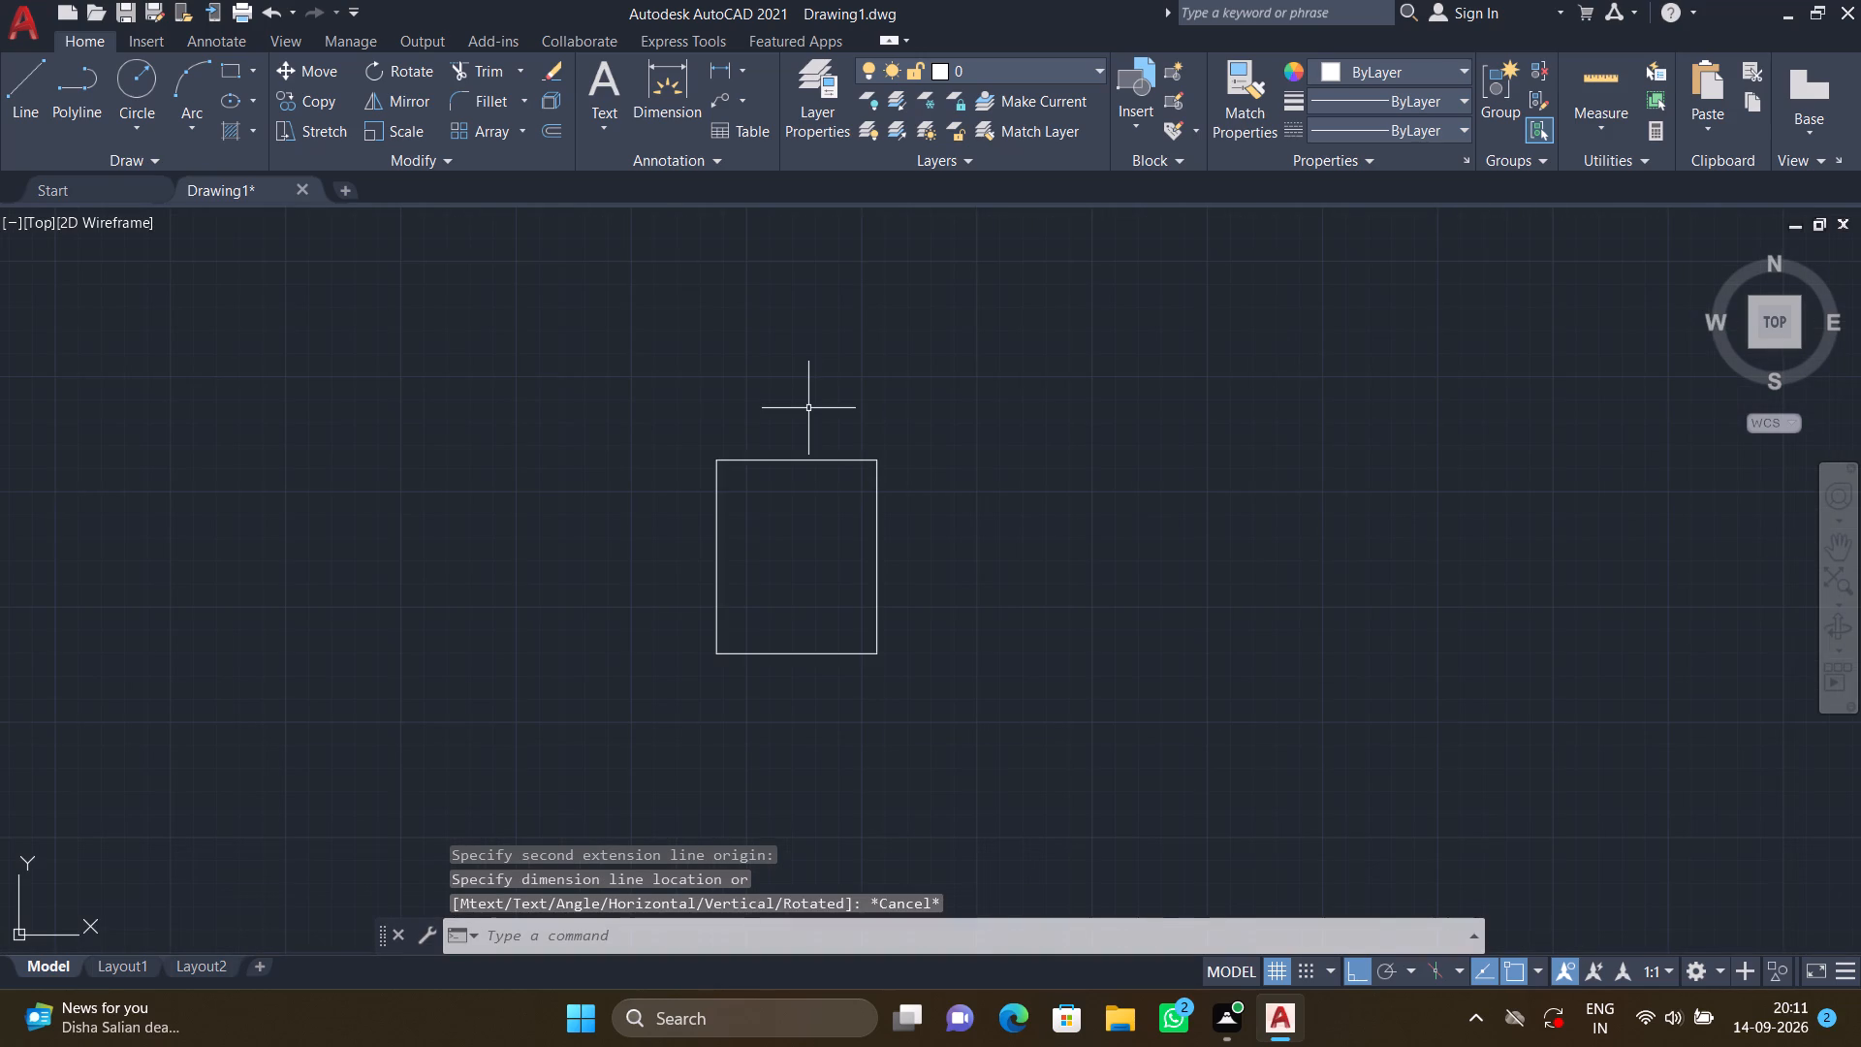
Check the length of the rectangle's right side with a temporary linear dimension, without placing it.
key(space)
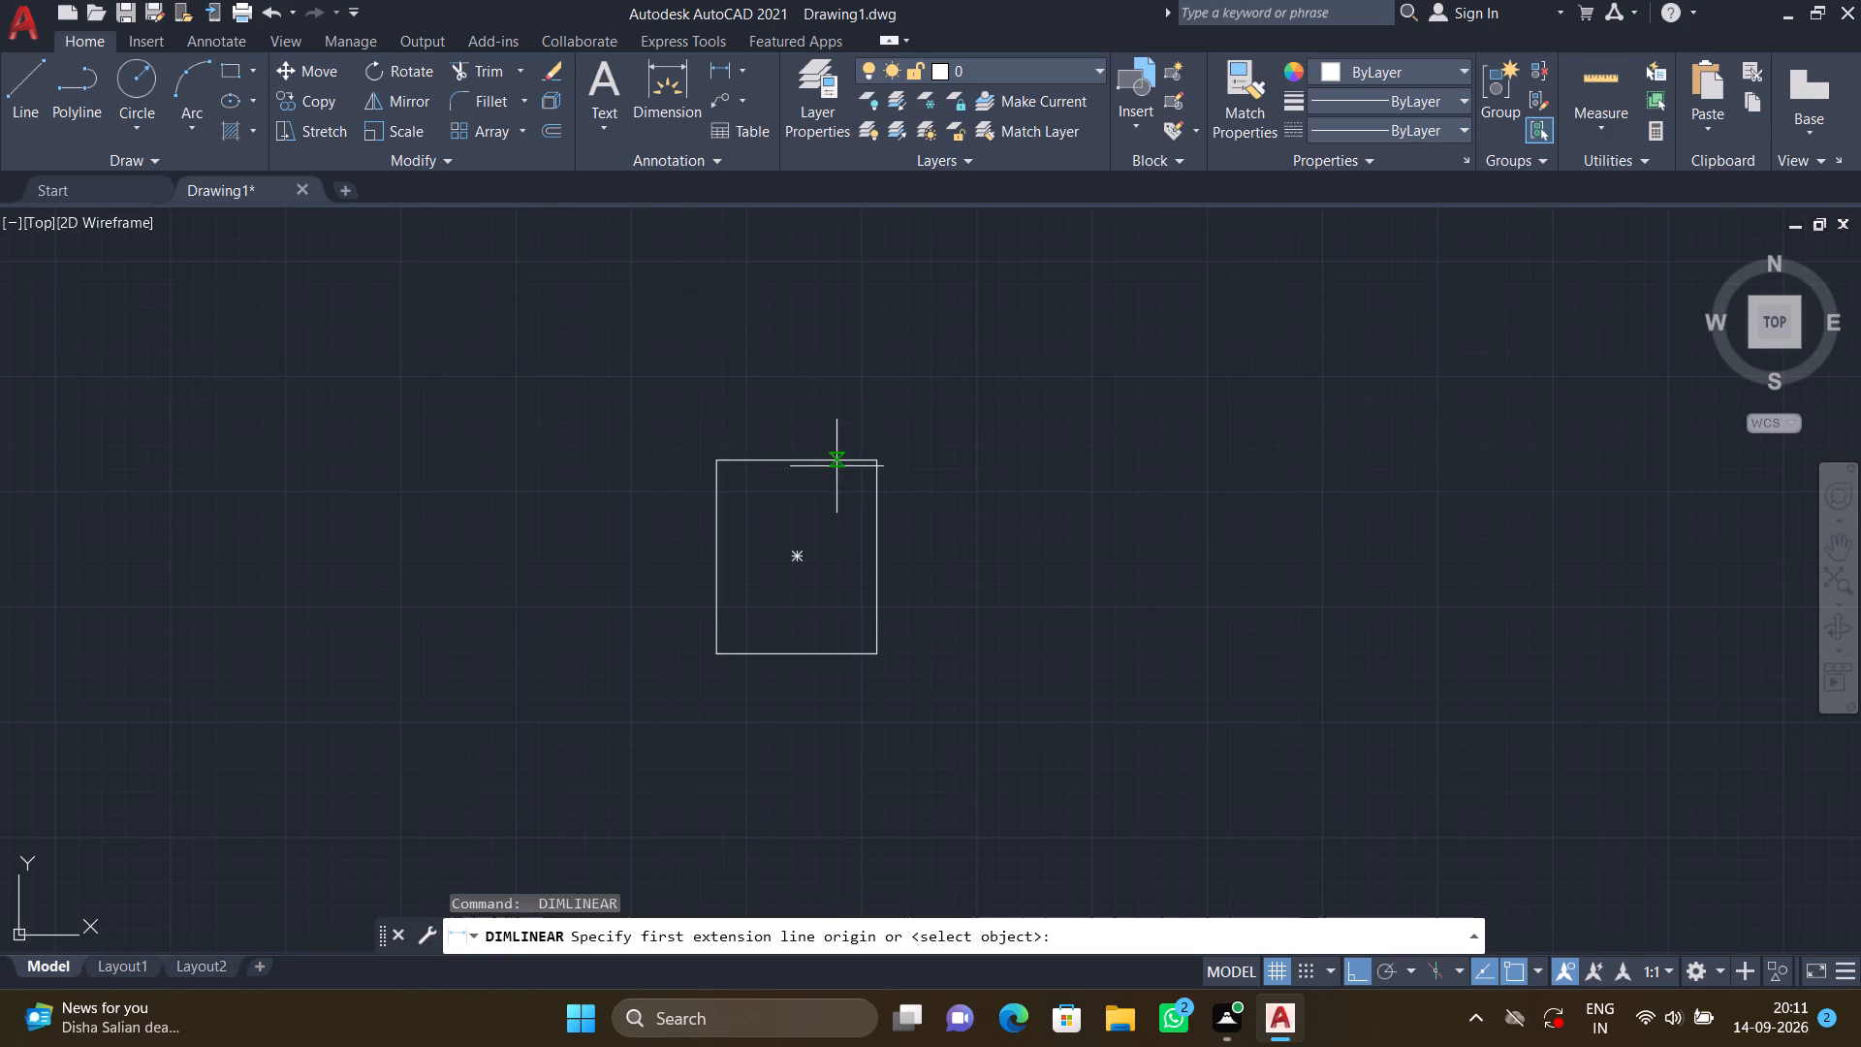
scroll(871, 457, up, 2)
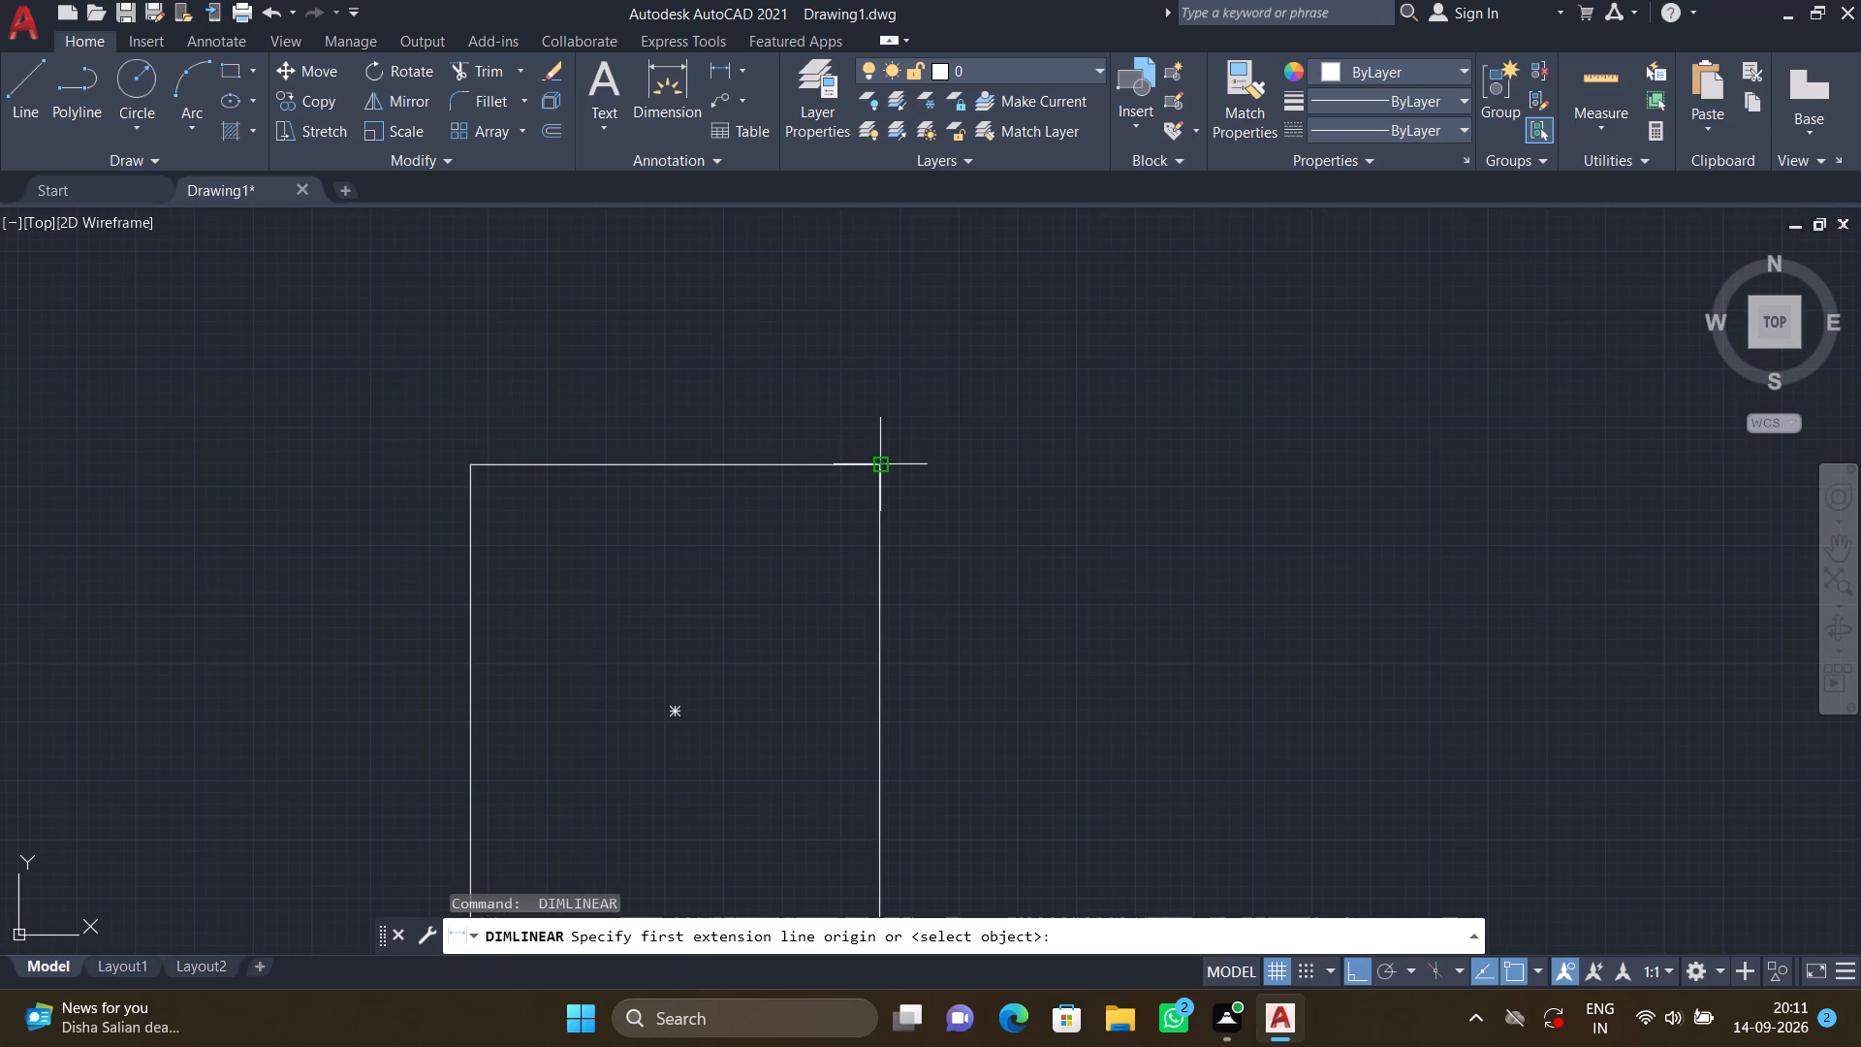
click(880, 461)
scroll(868, 508, down, 5)
scroll(870, 555, up, 5)
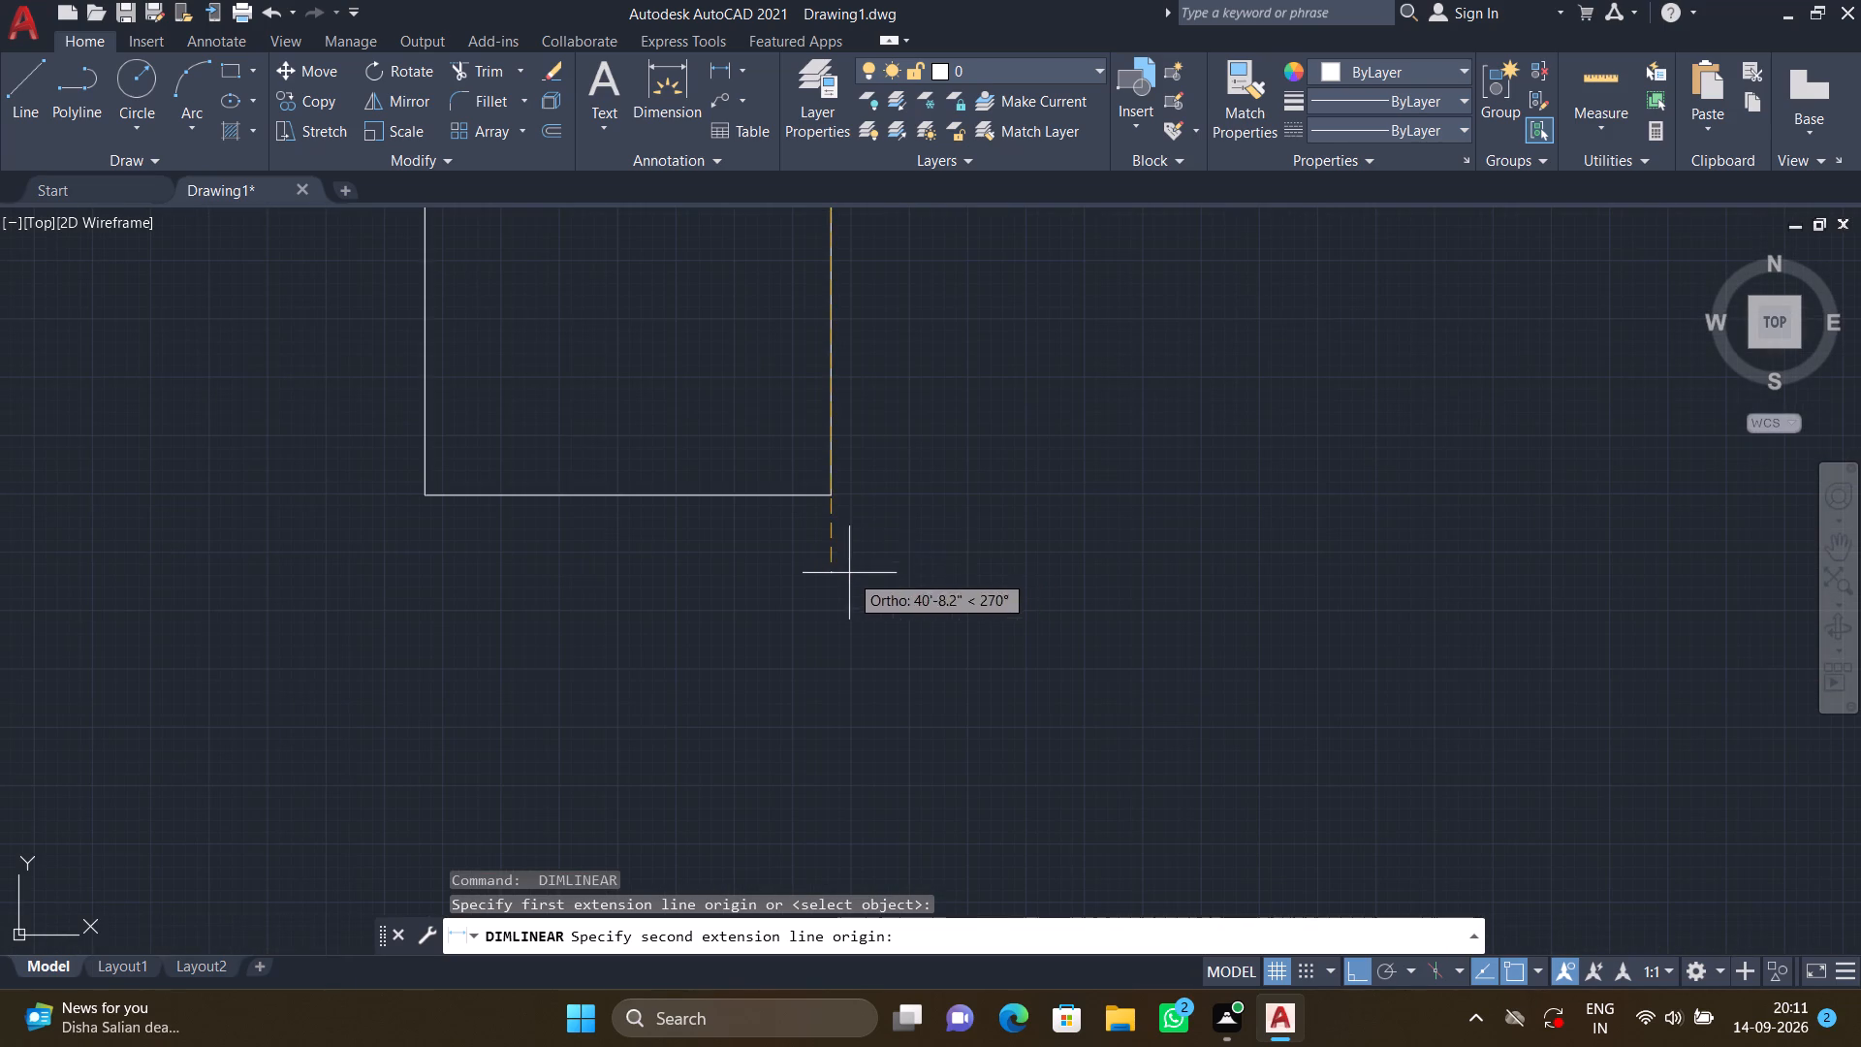
click(830, 499)
scroll(878, 427, down, 2)
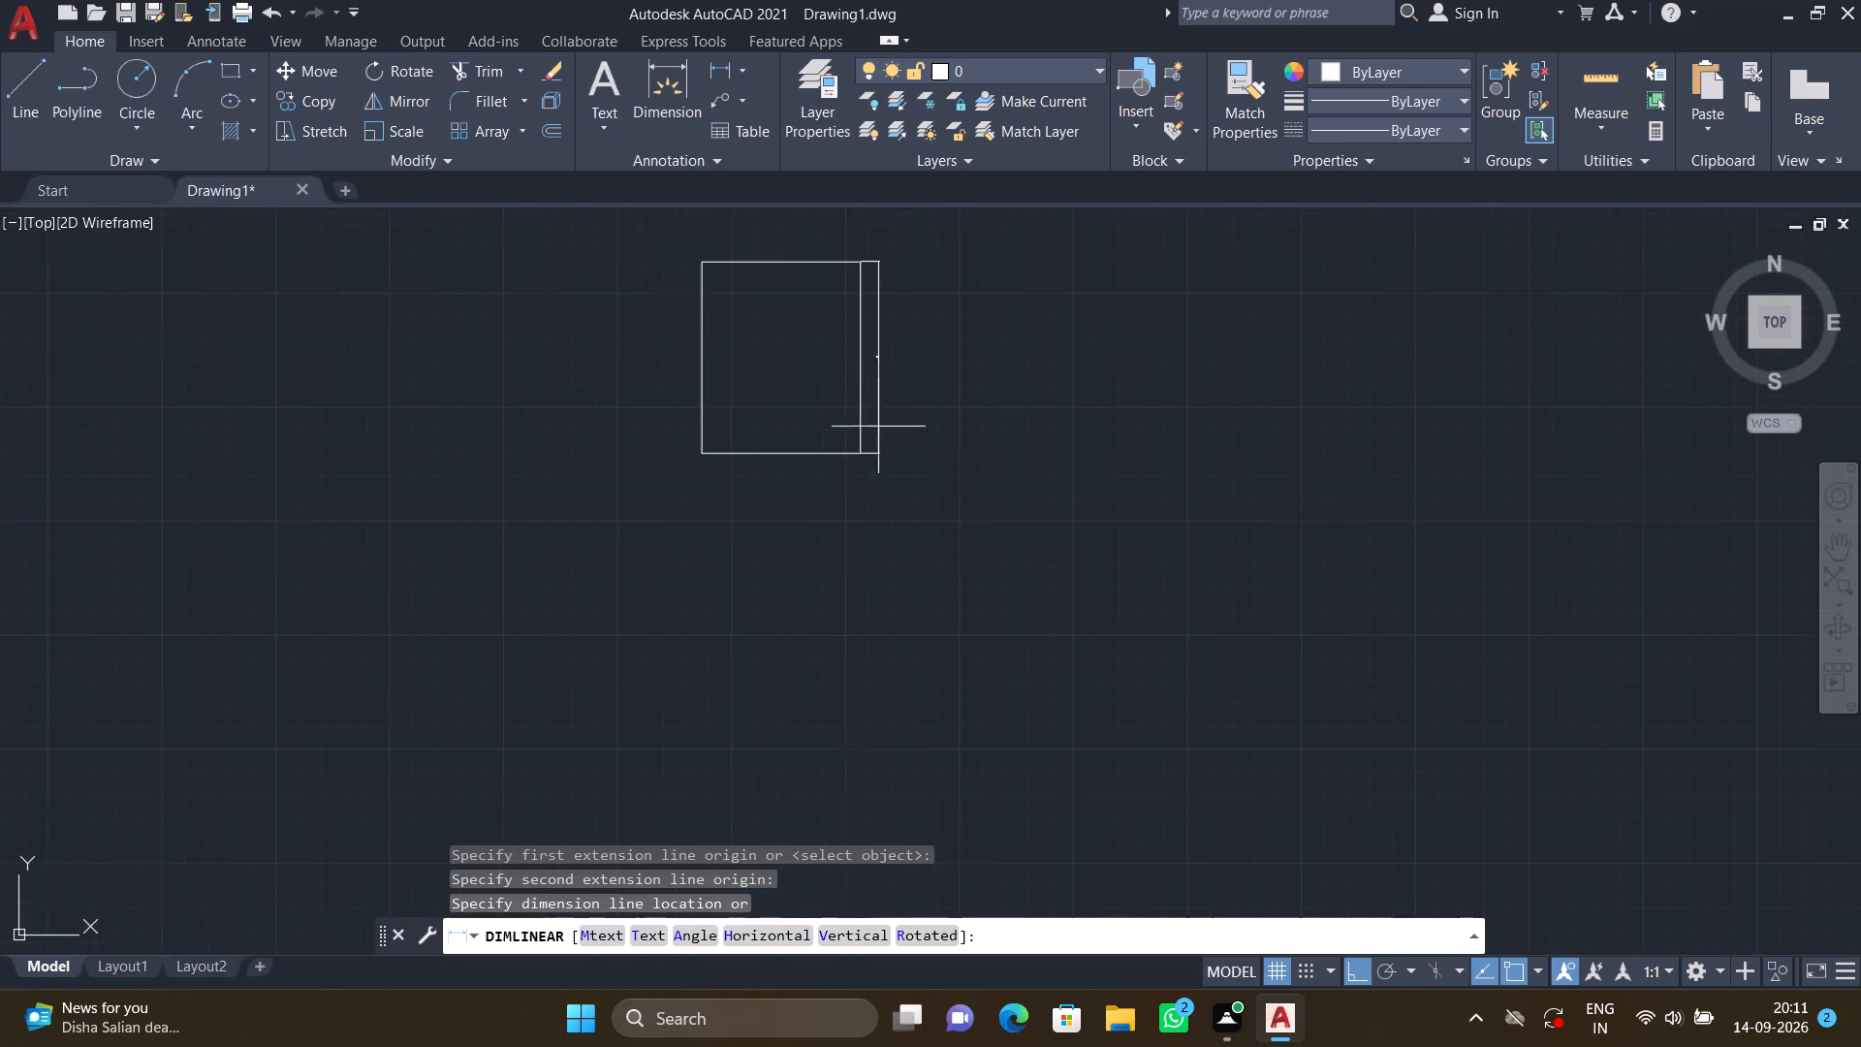
scroll(894, 335, up, 7)
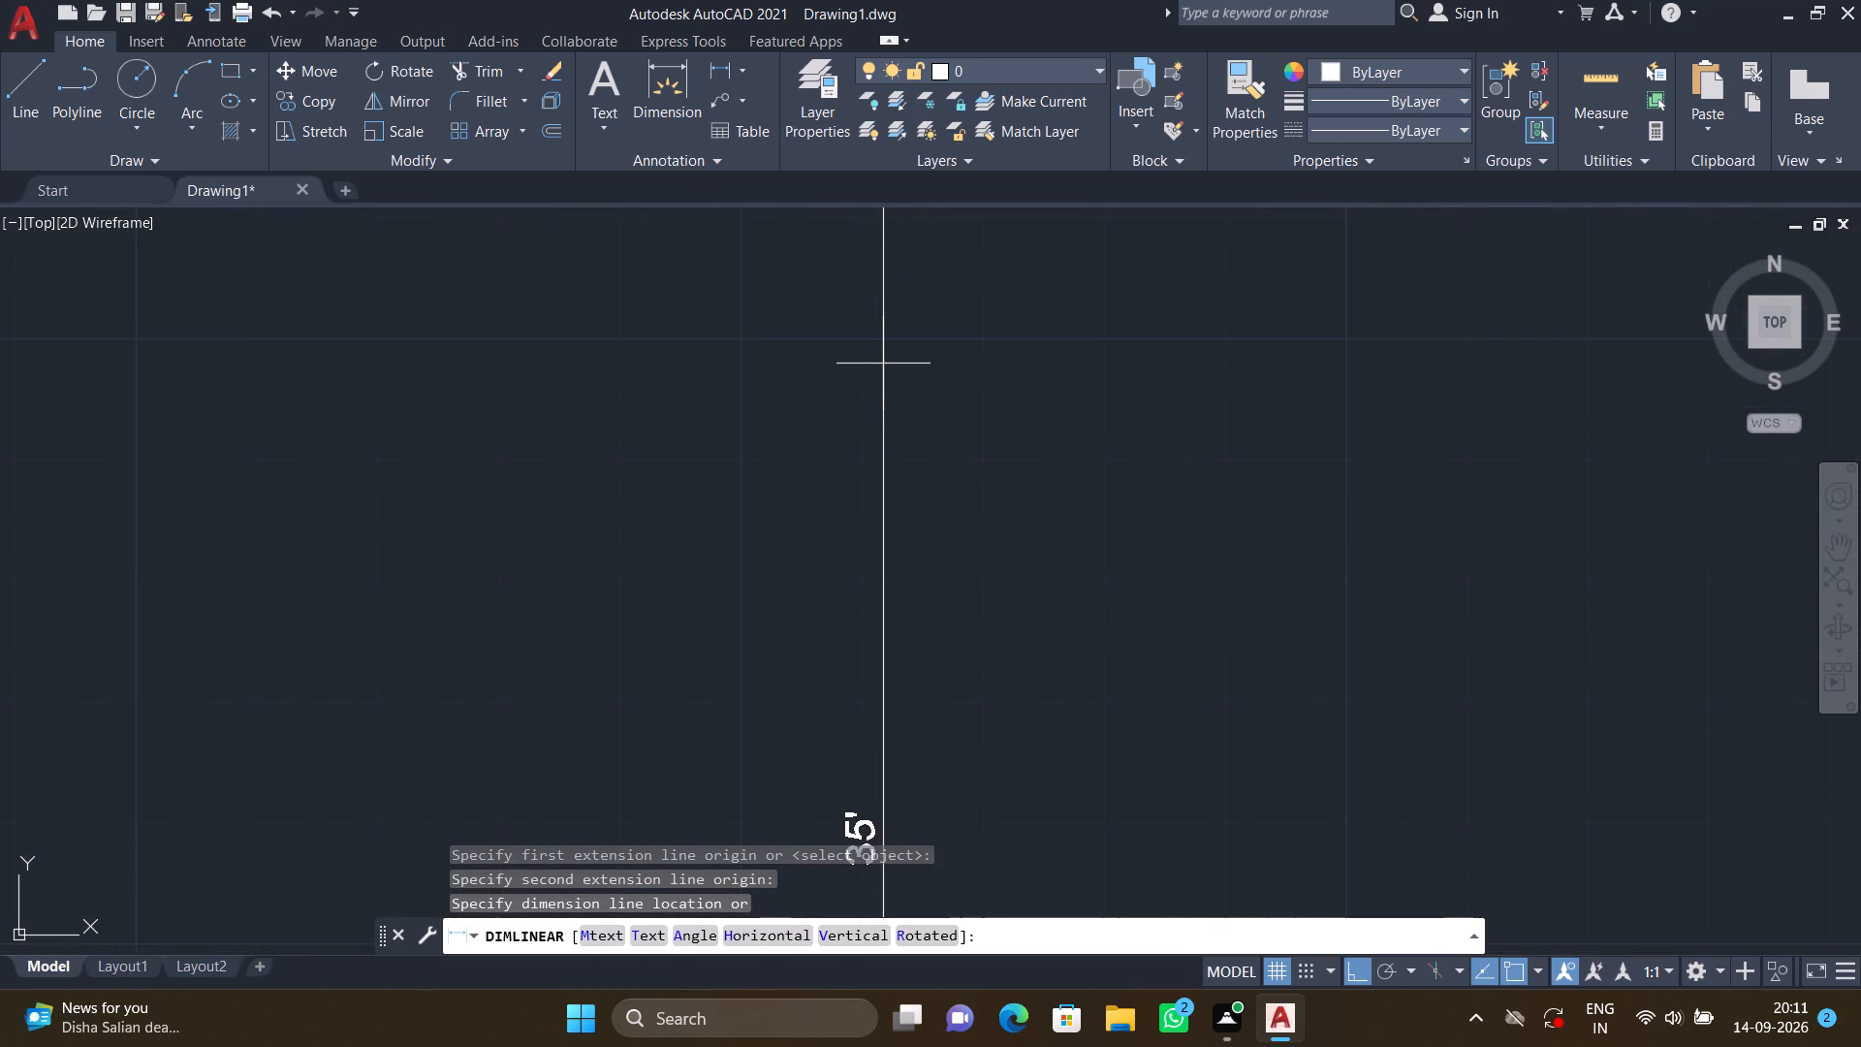
scroll(883, 364, down, 3)
key(Escape)
scroll(869, 378, down, 3)
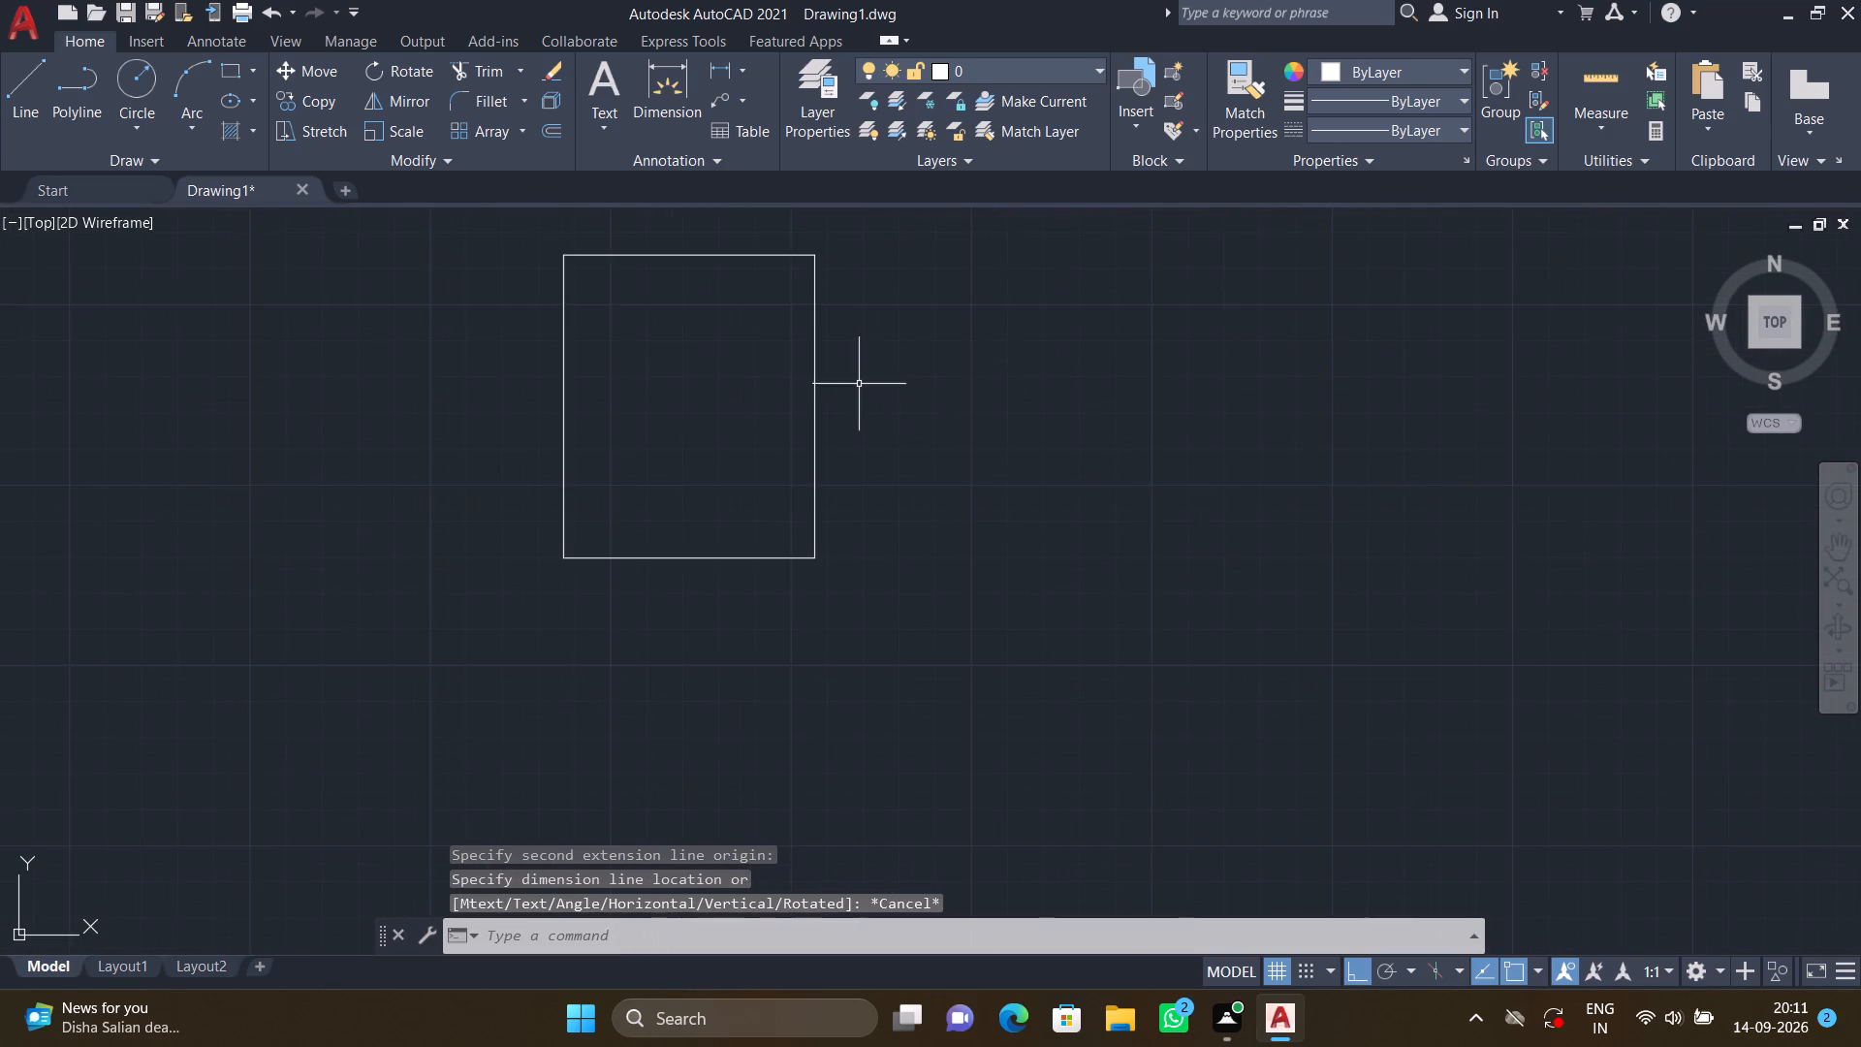
Offset the rectangle 9" inward to form the outer wall thickness.
scroll(834, 396, down, 1)
middle_drag(734, 386, 773, 561)
scroll(762, 567, up, 3)
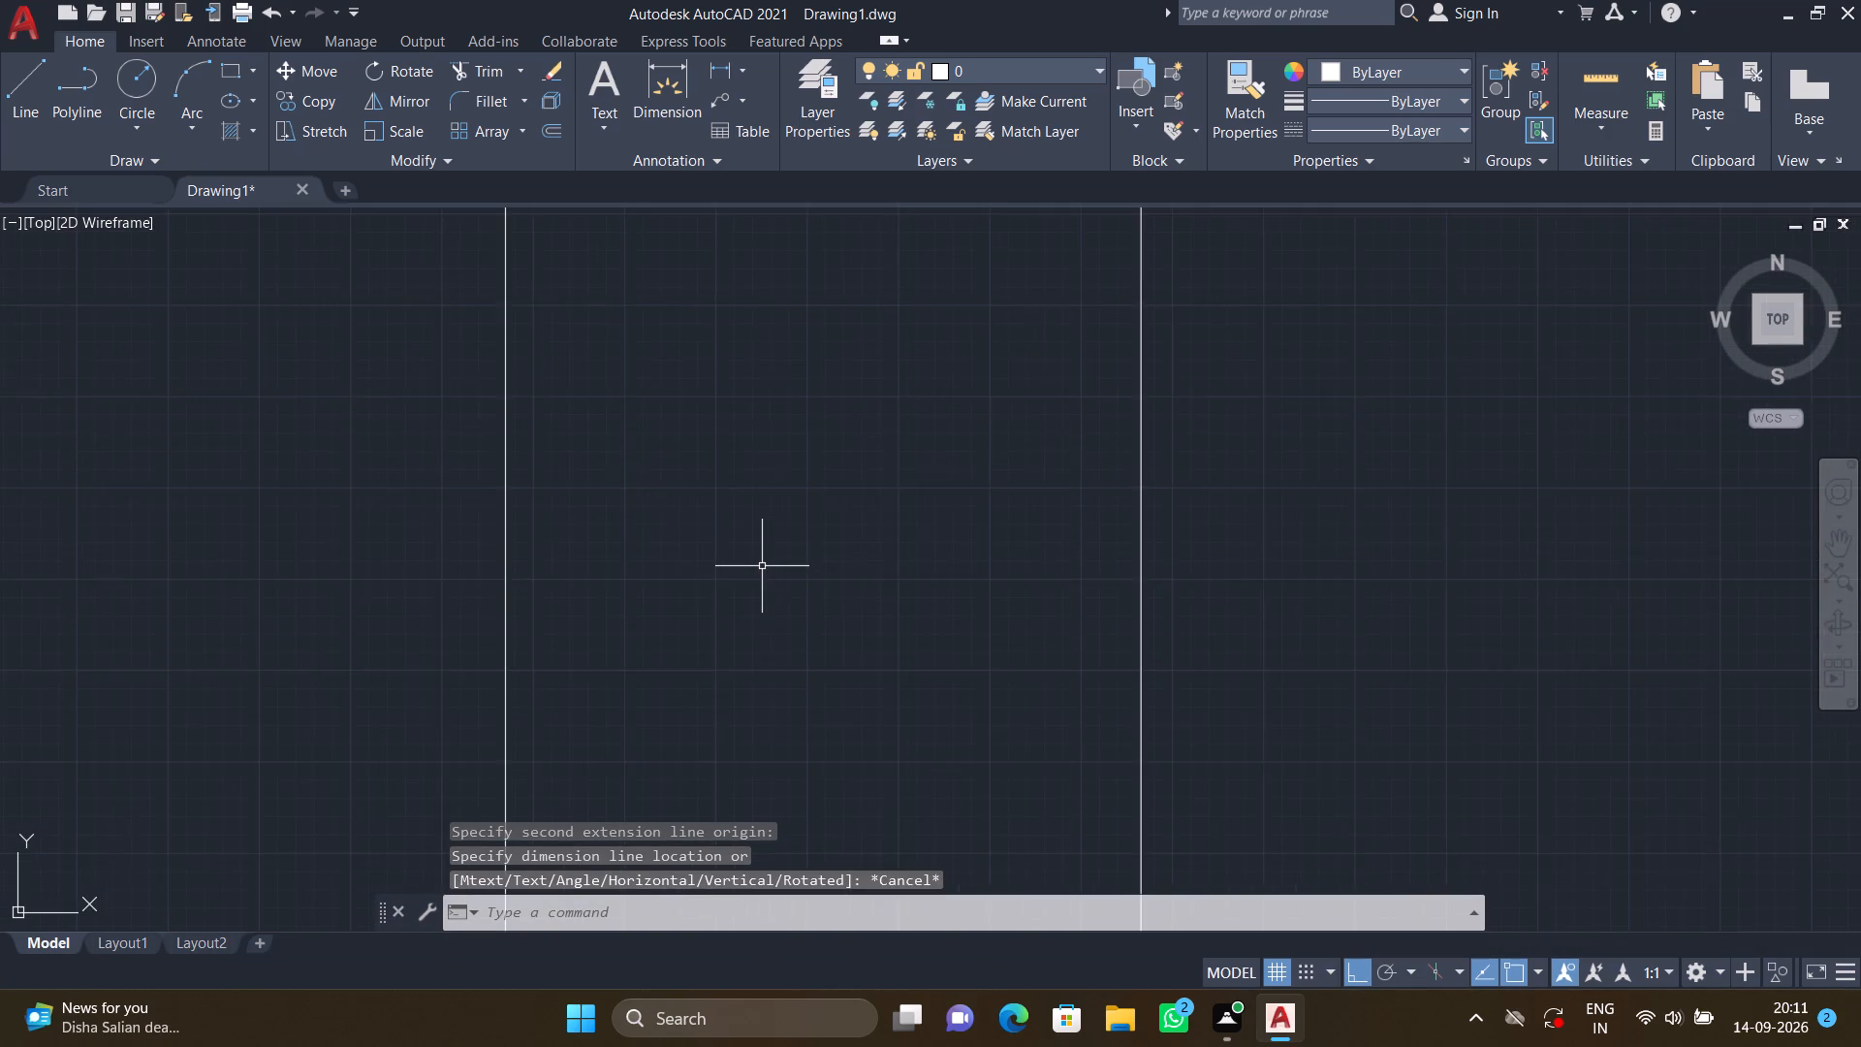
scroll(762, 566, down, 2)
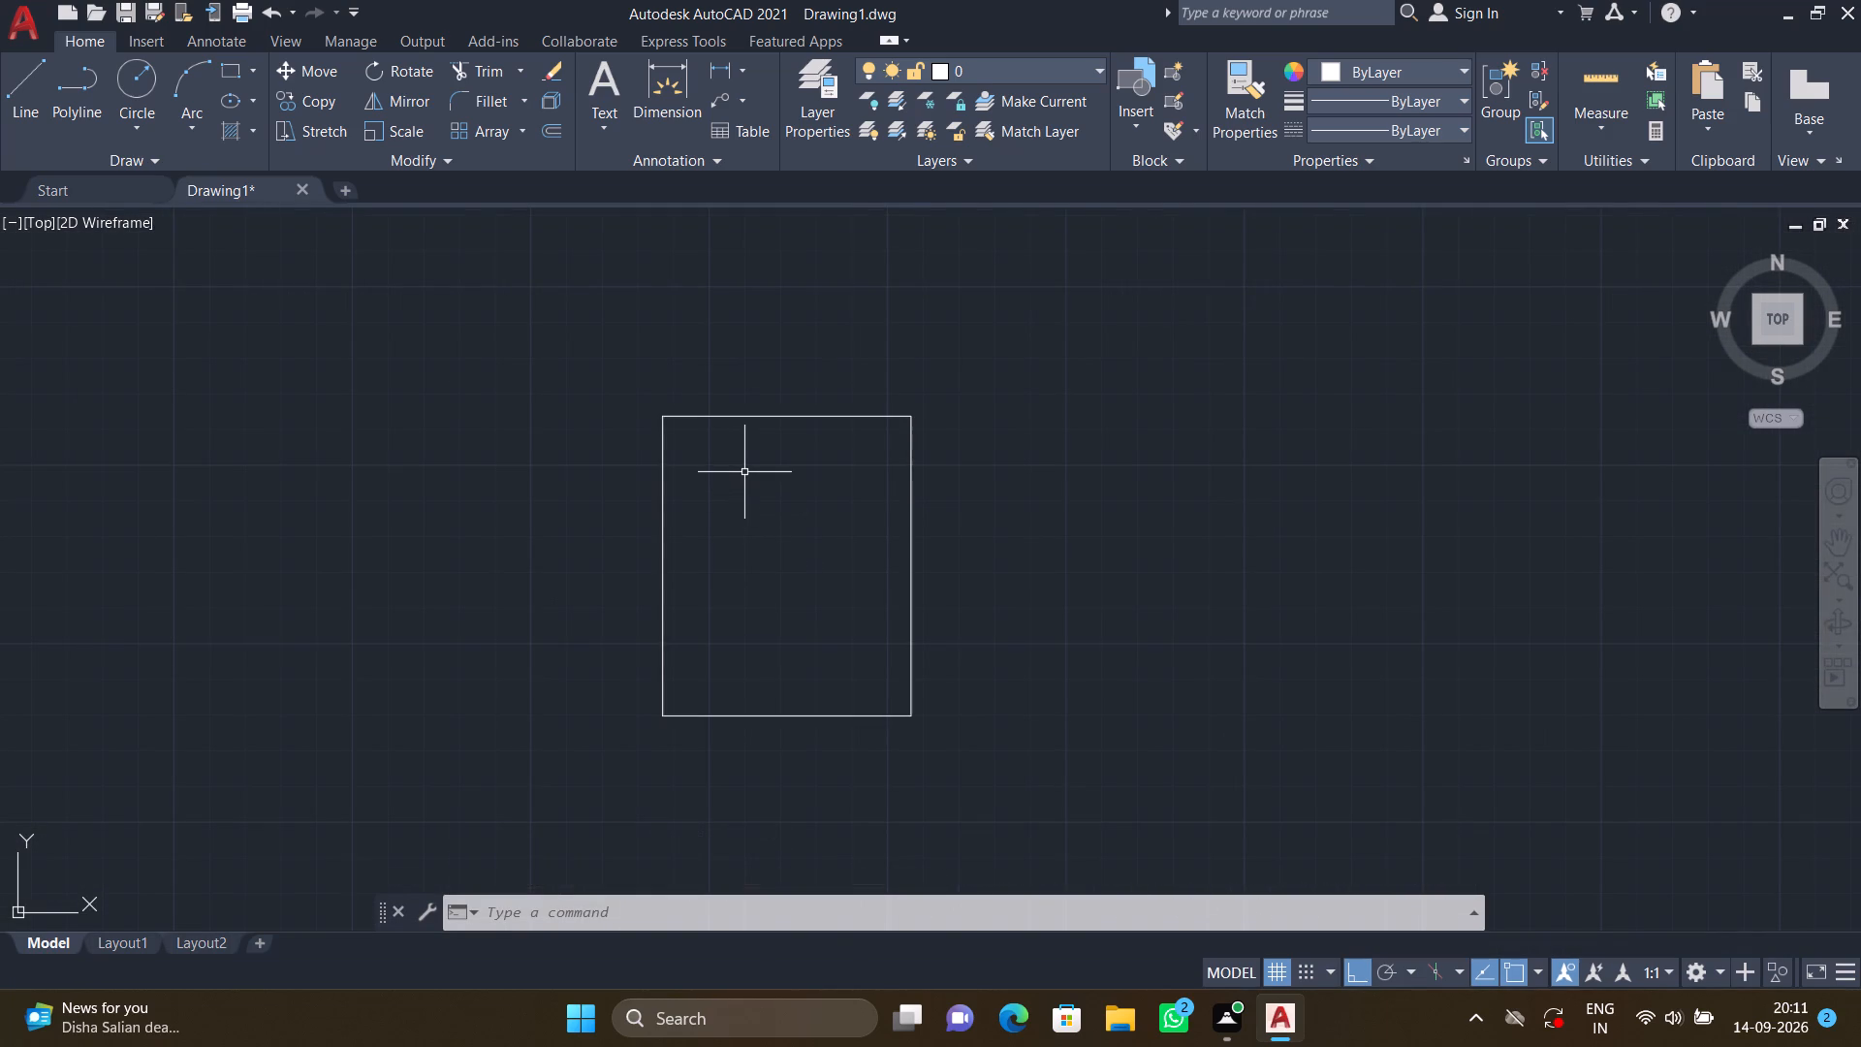
key(o)
key(Return)
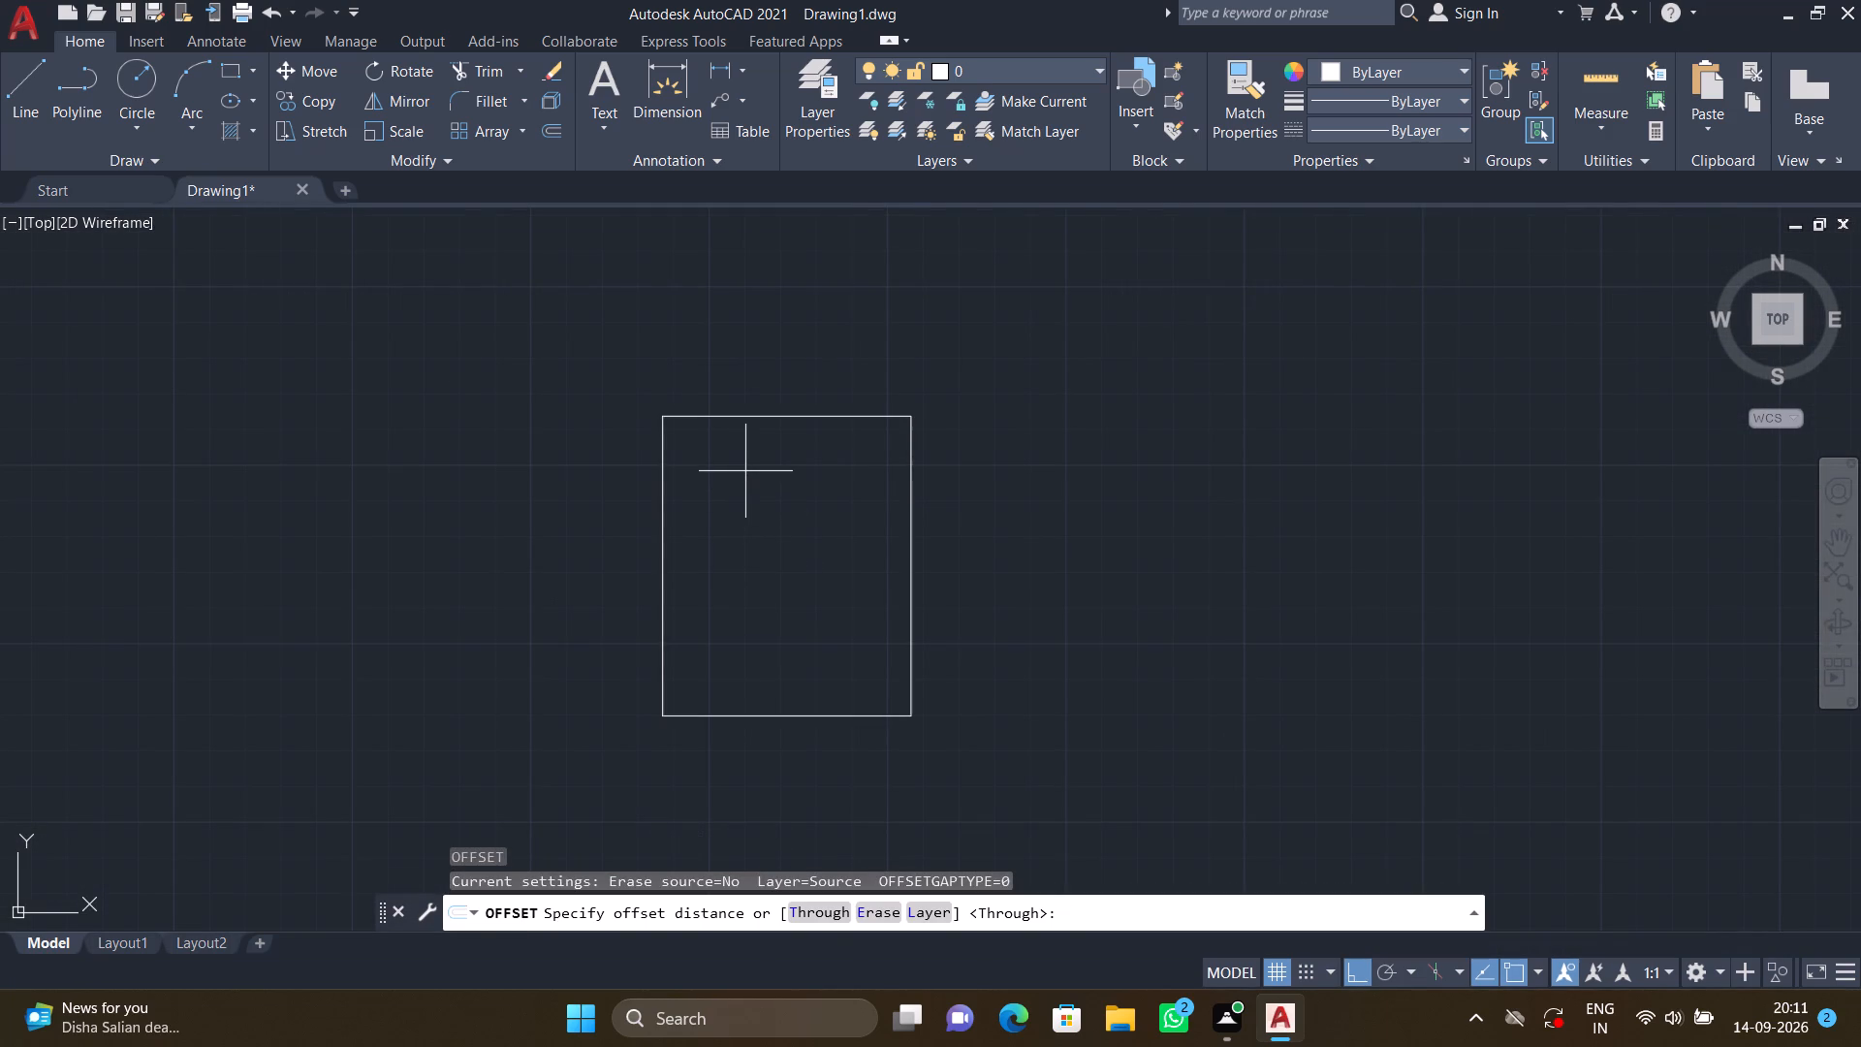
key(9)
key(shift+quotedbl)
key(Return)
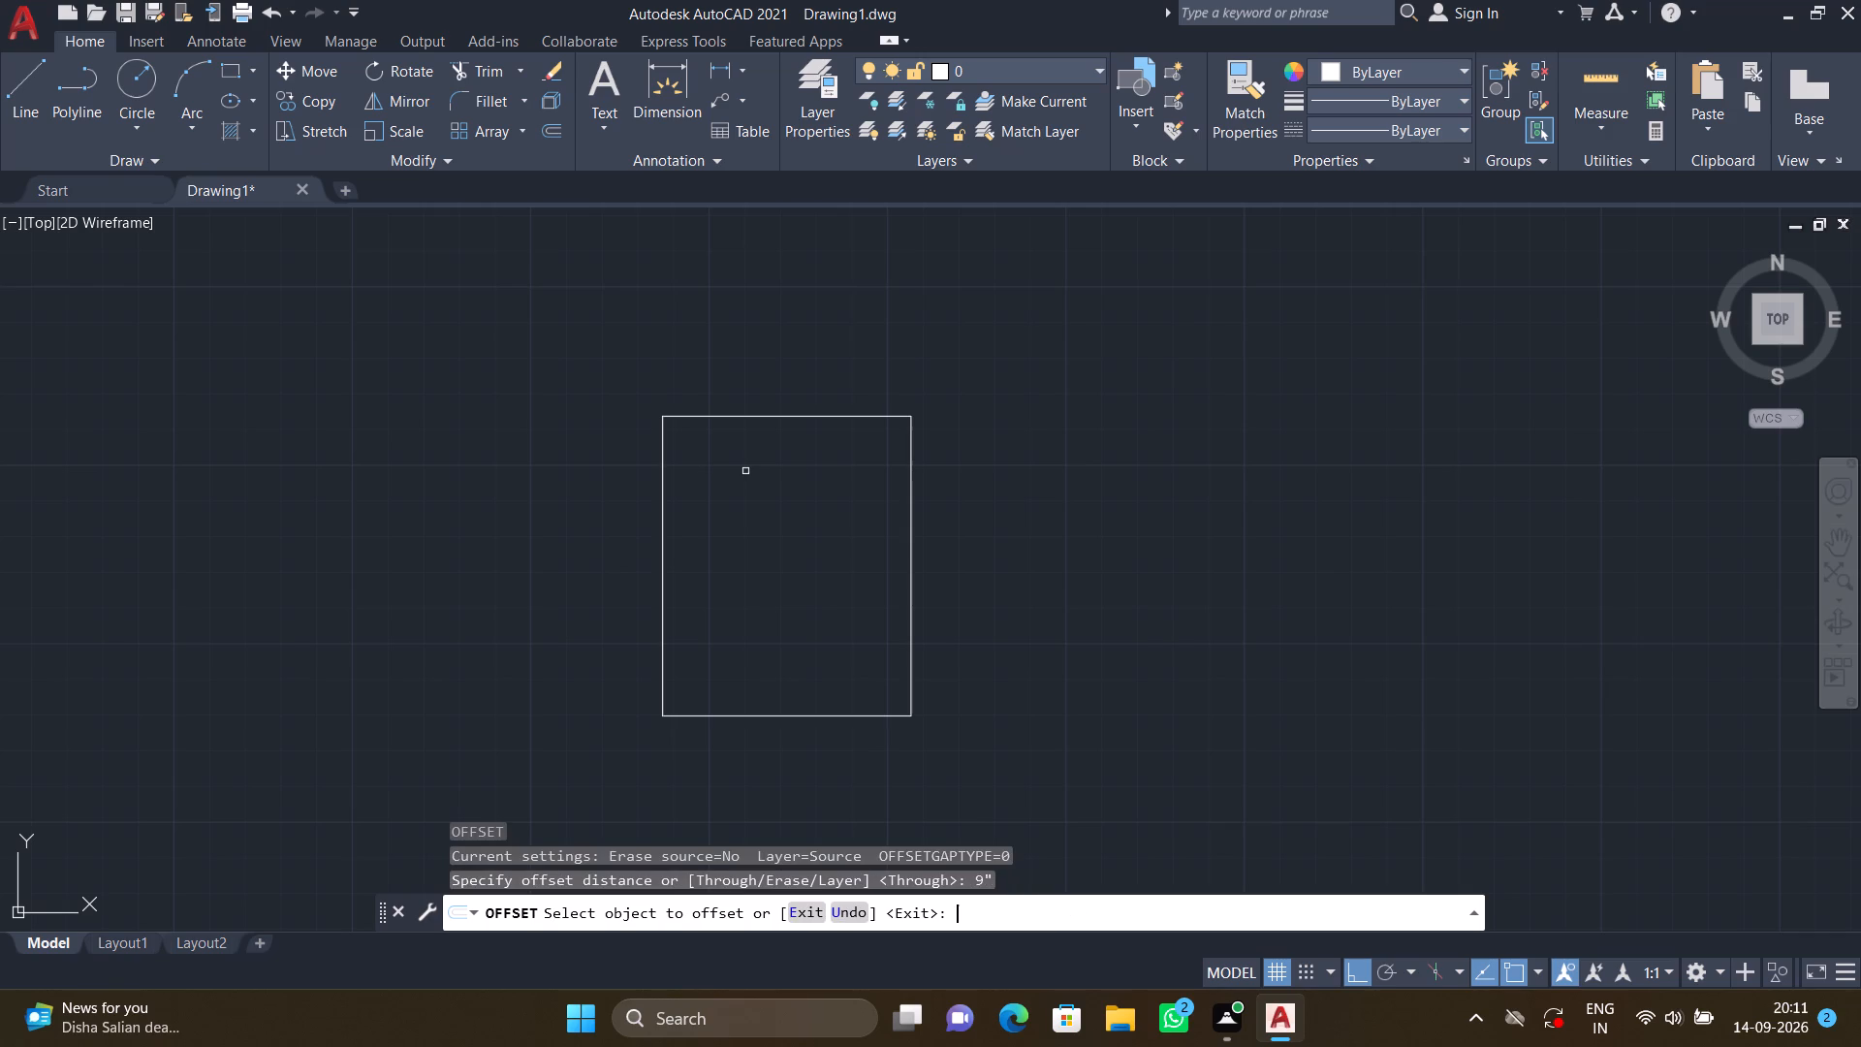
click(763, 414)
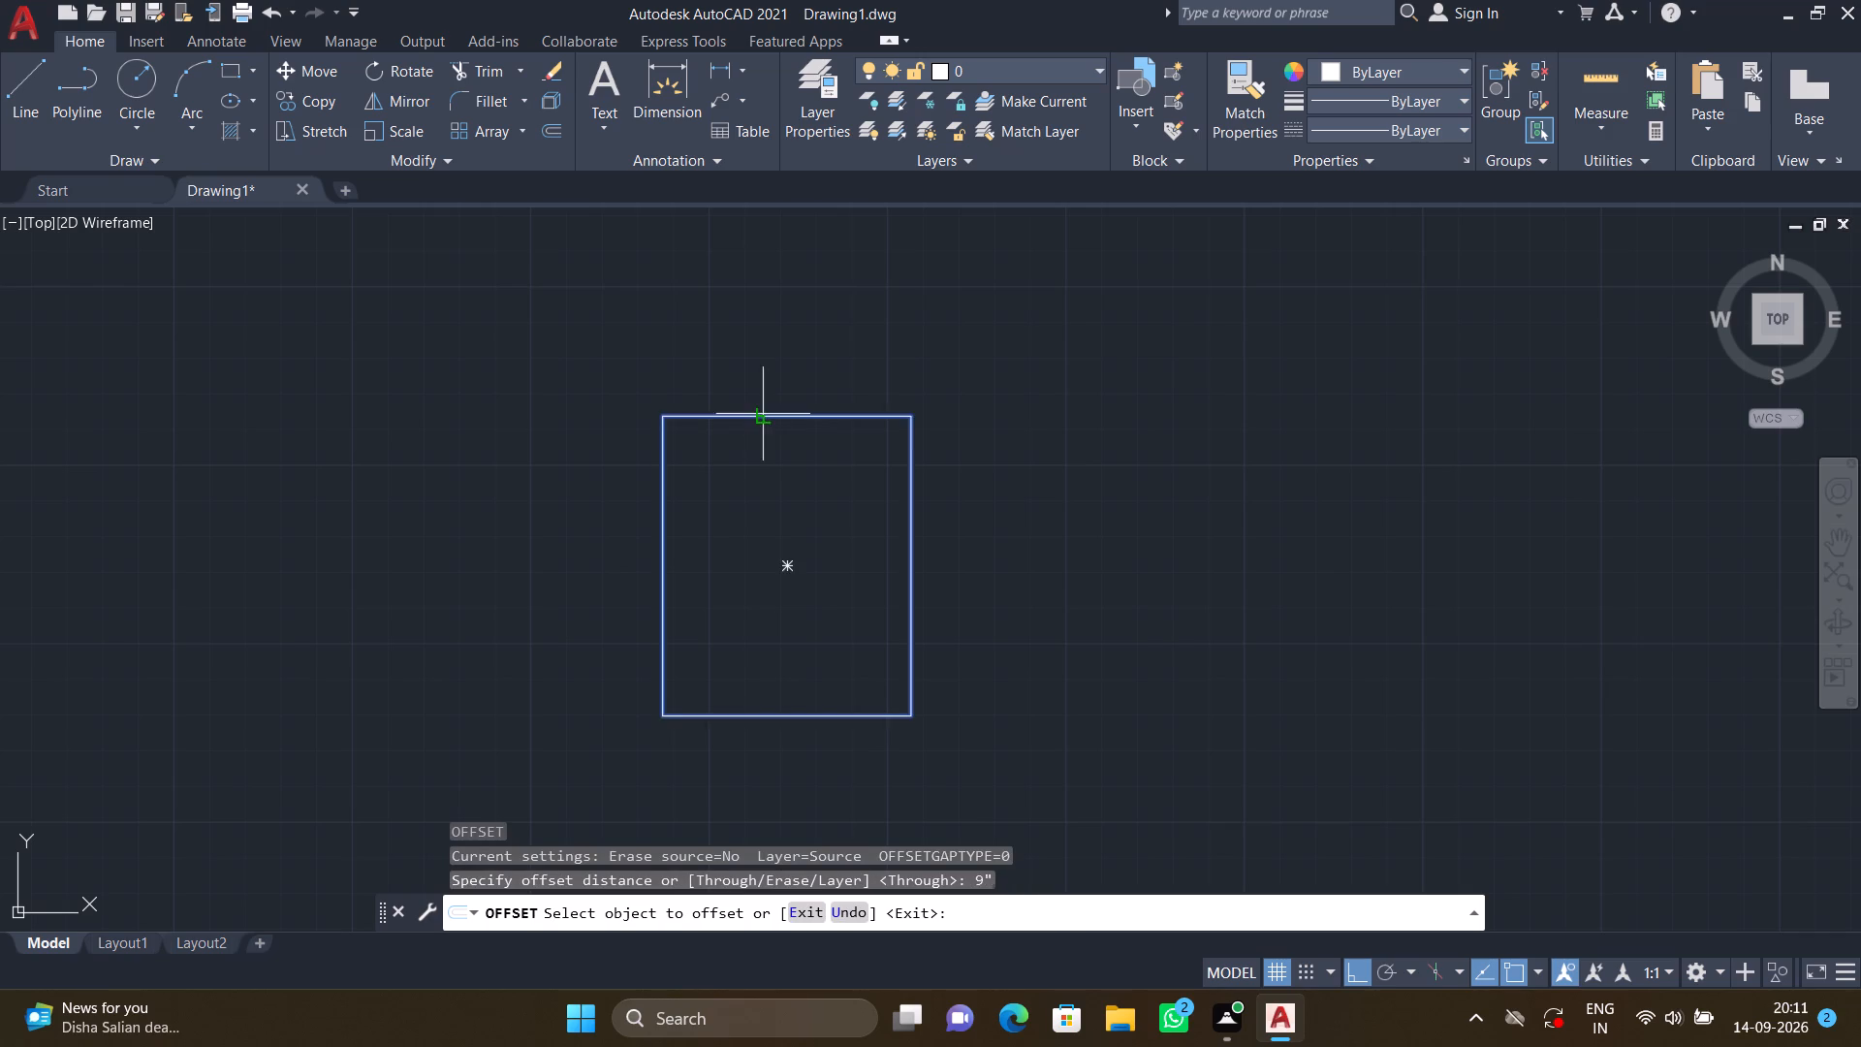
click(760, 483)
key(Return)
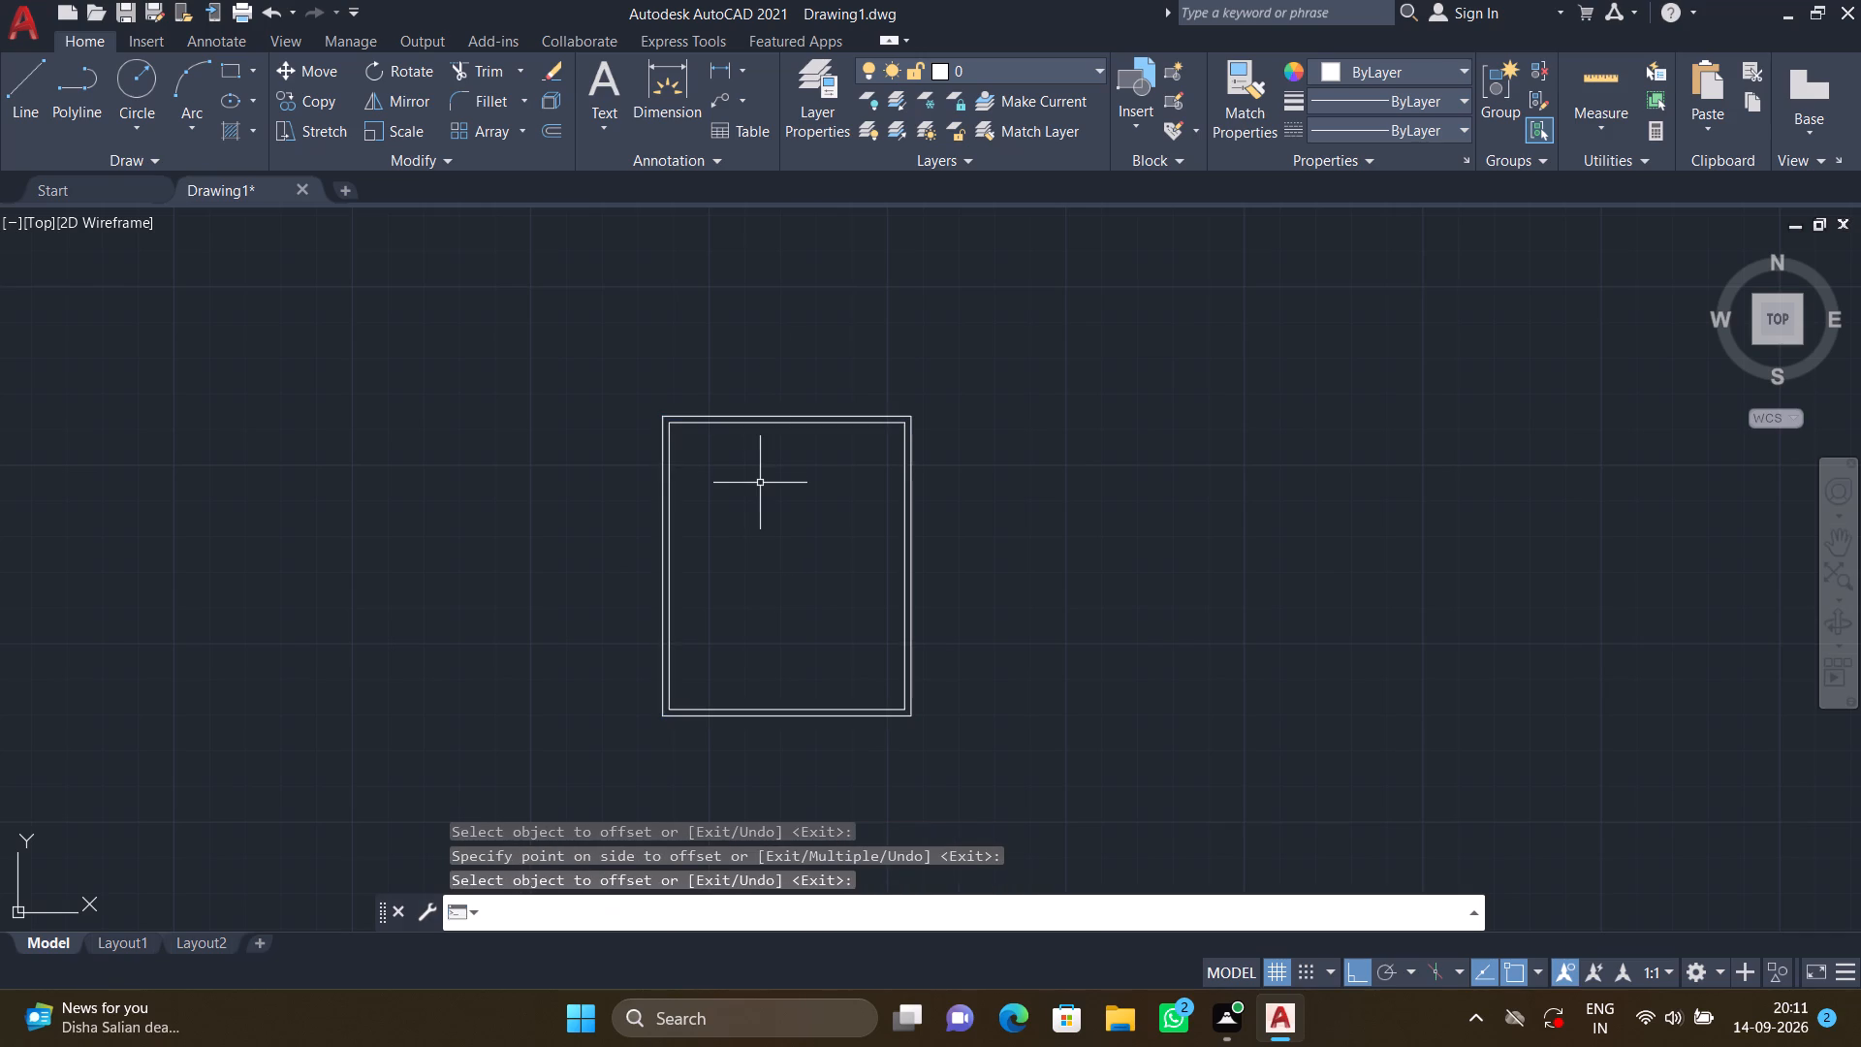
Check the gap between the outer and inner rectangles along the top wall with a temporary linear dimension.
scroll(717, 431, up, 2)
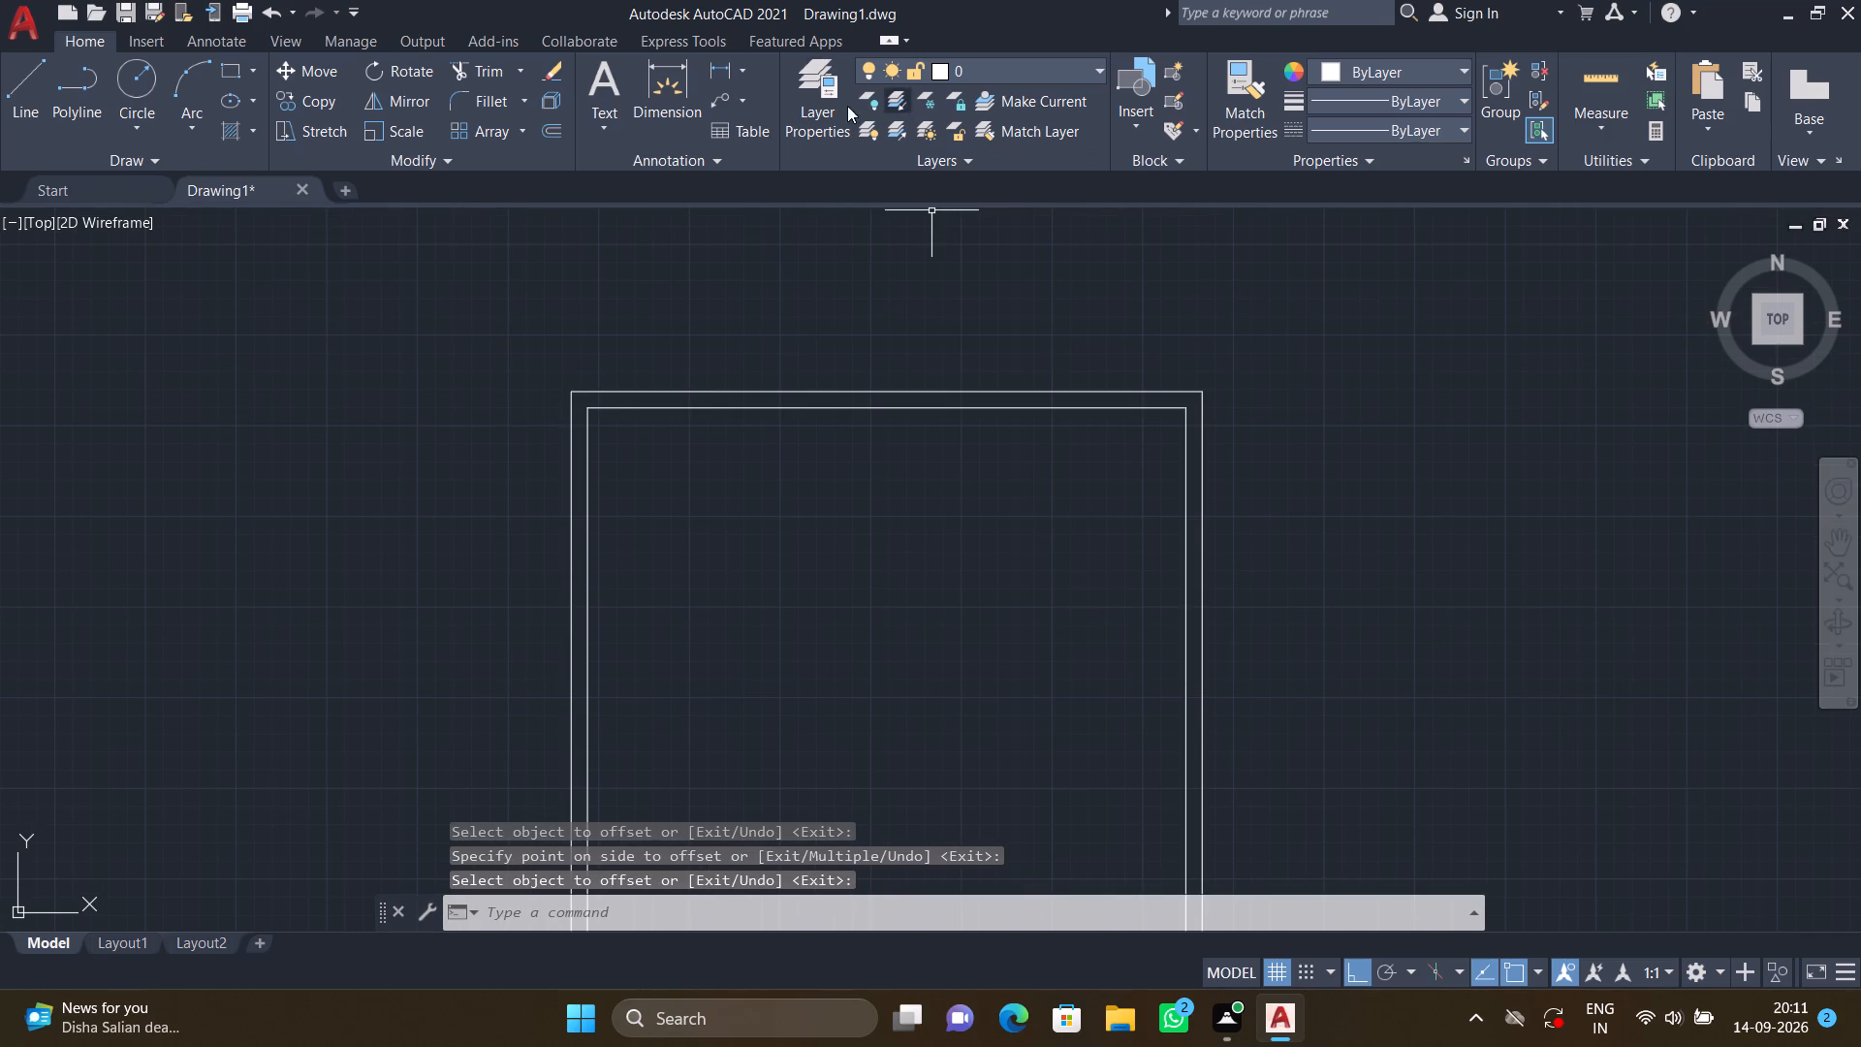
click(742, 65)
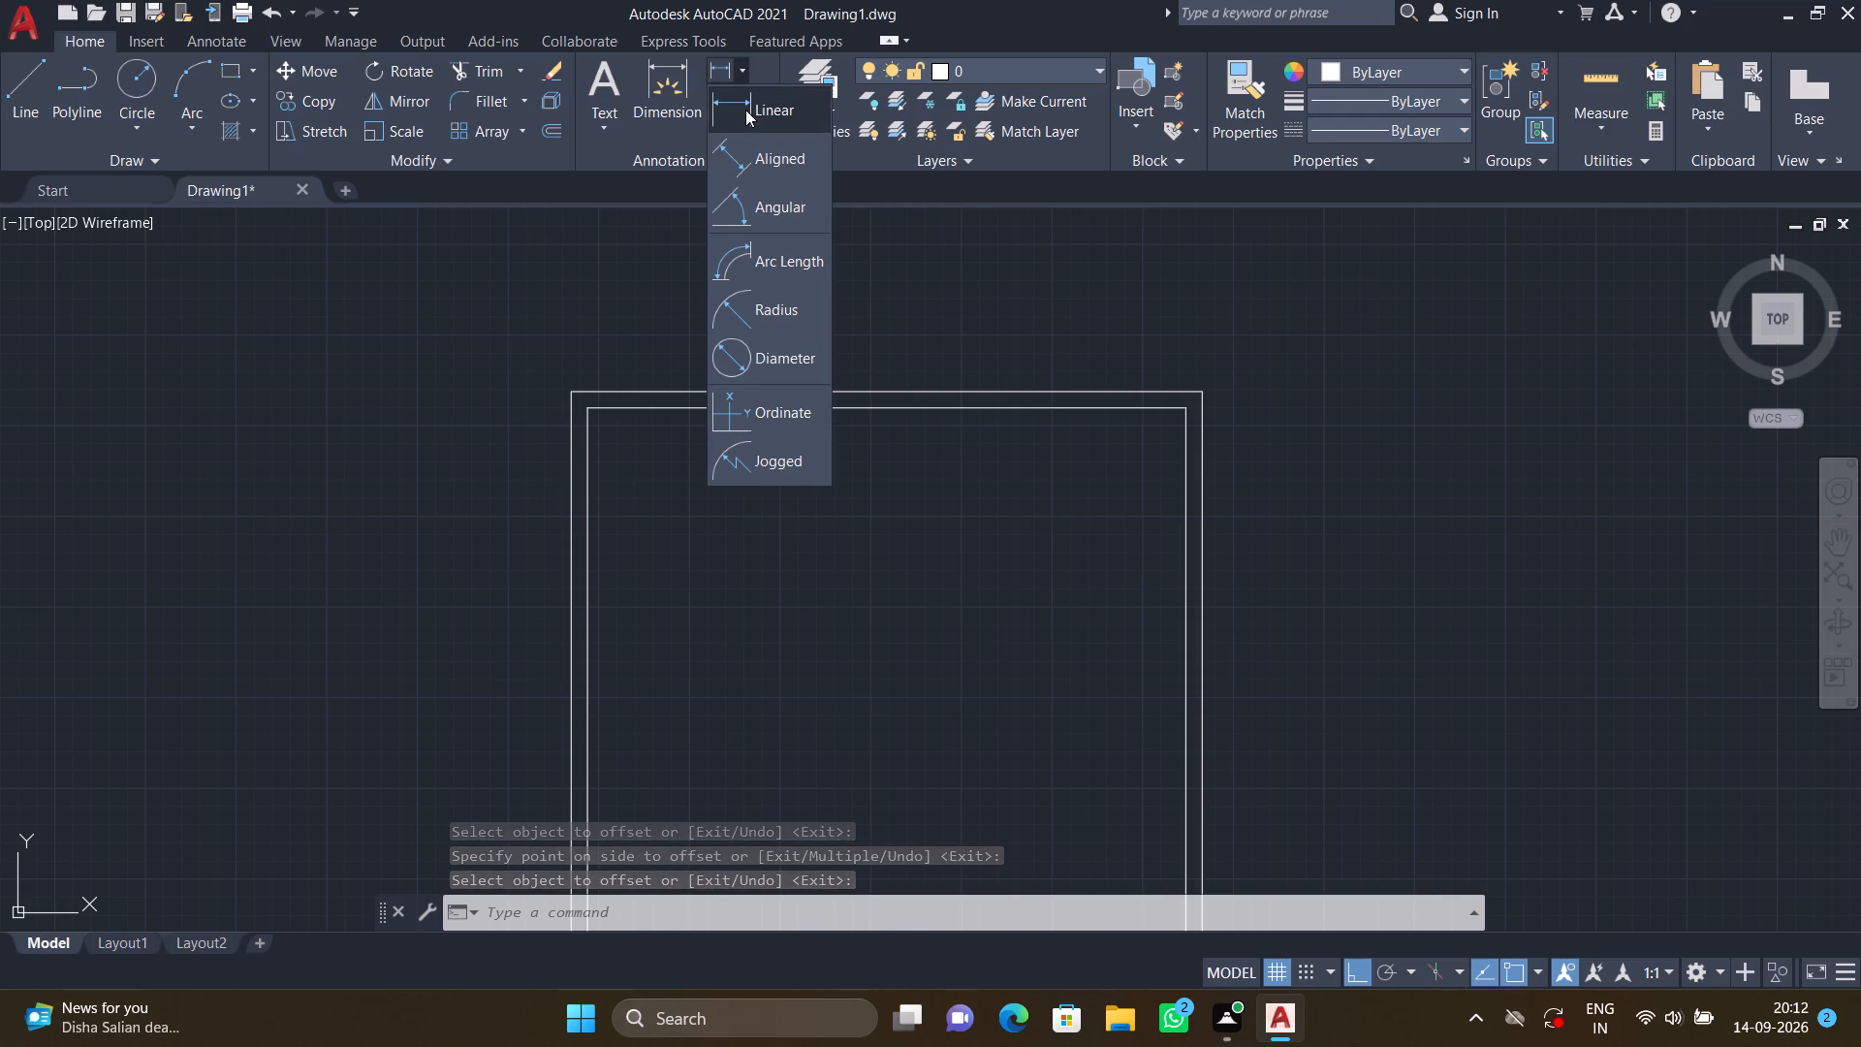
click(745, 110)
scroll(818, 357, up, 2)
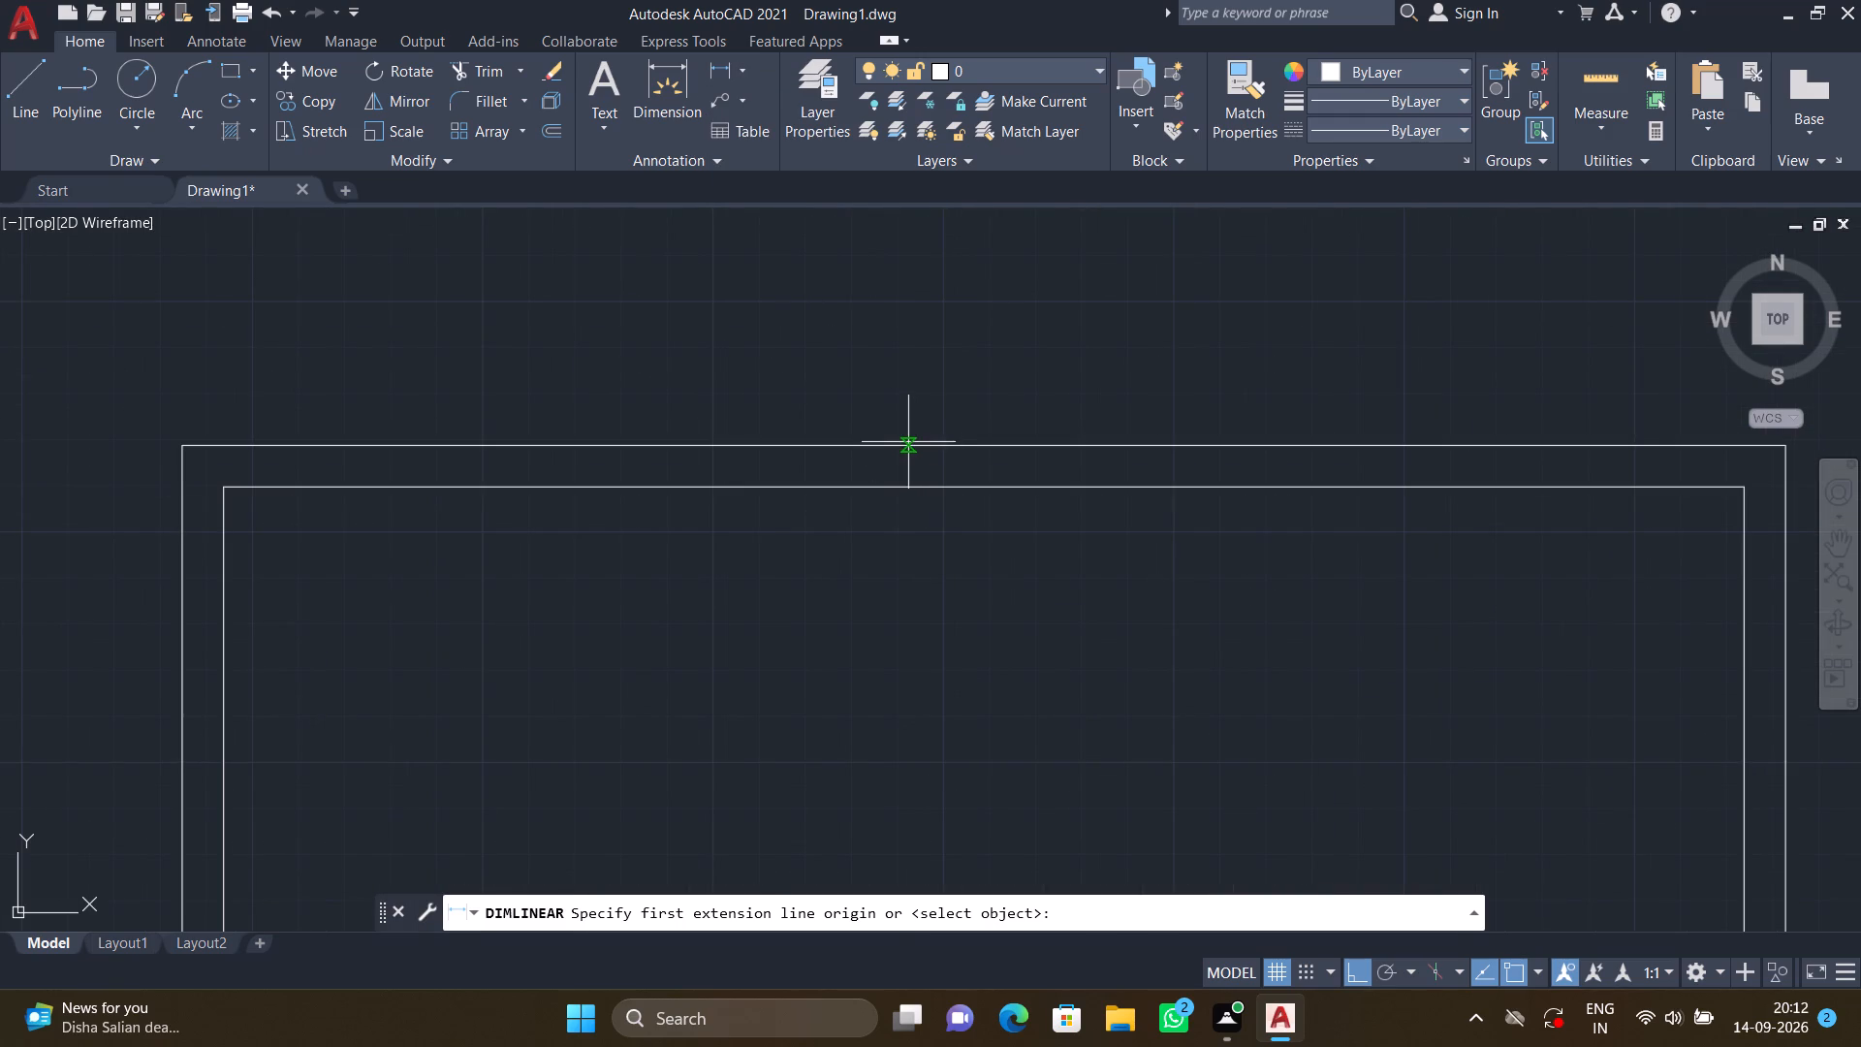
click(908, 446)
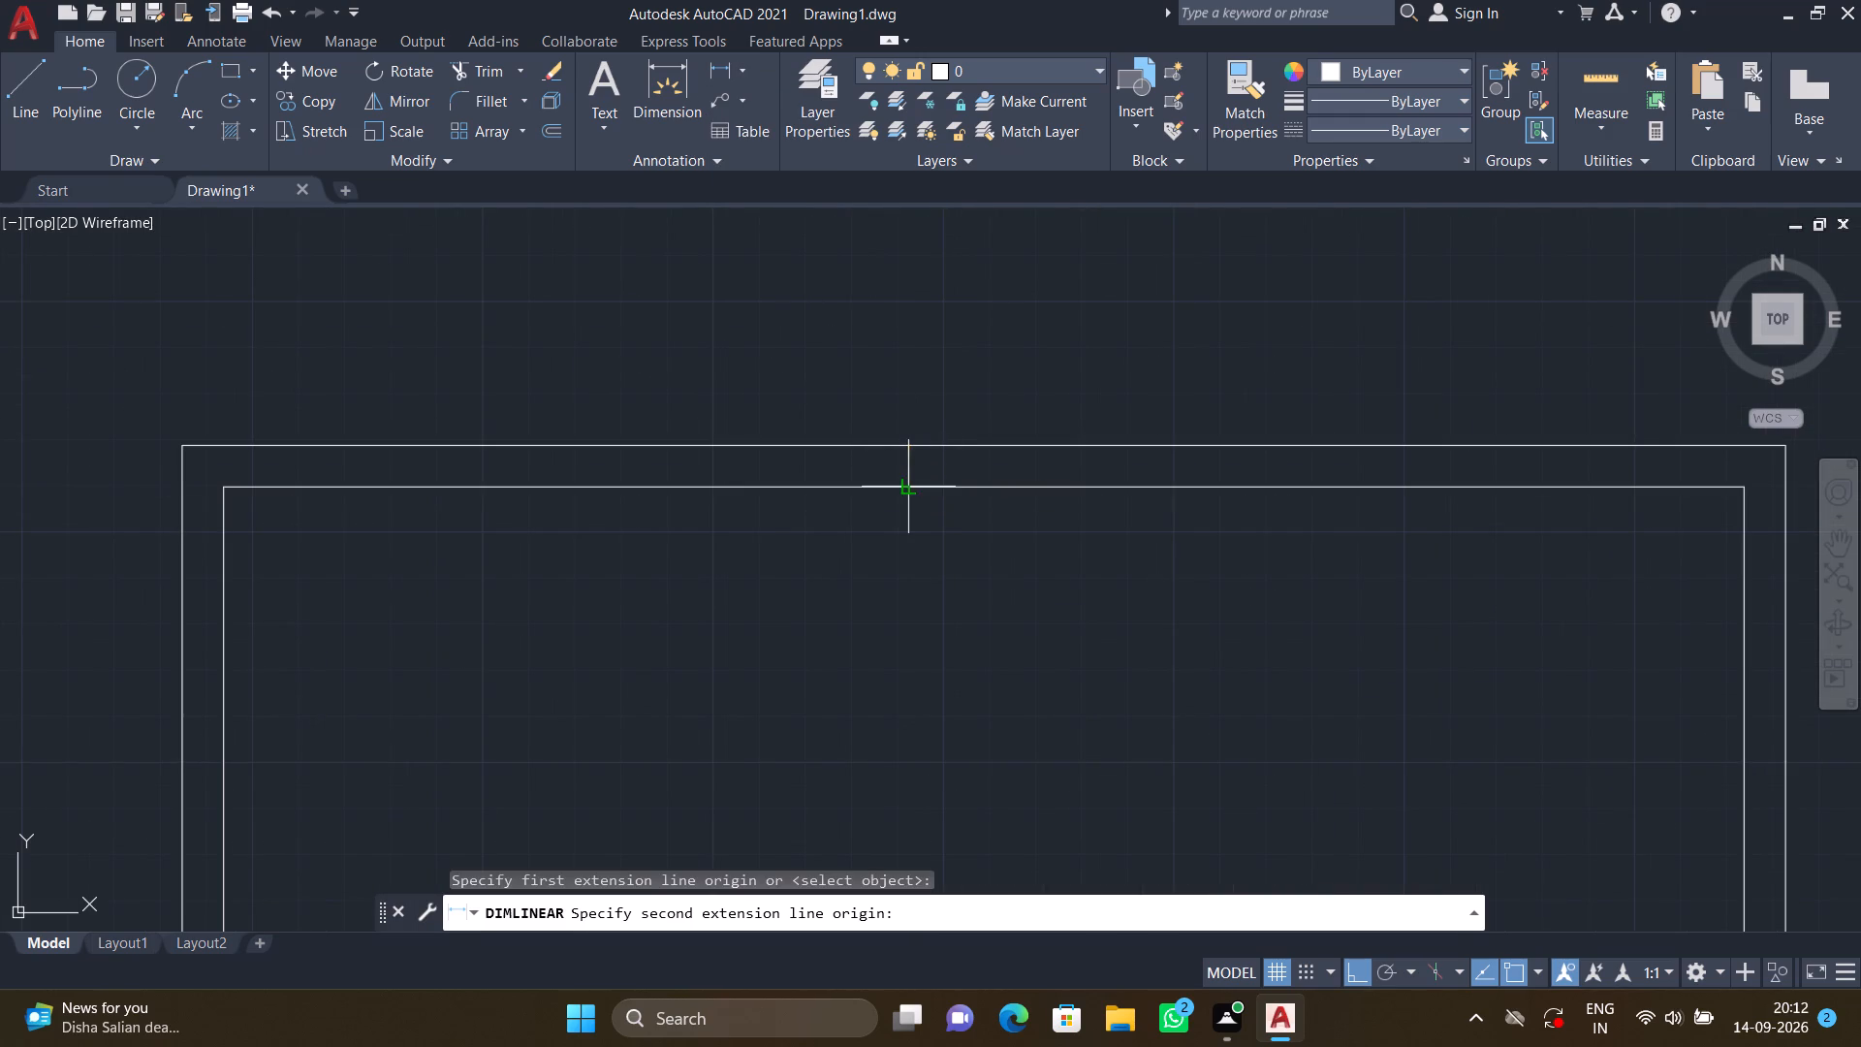
click(906, 485)
scroll(916, 460, up, 3)
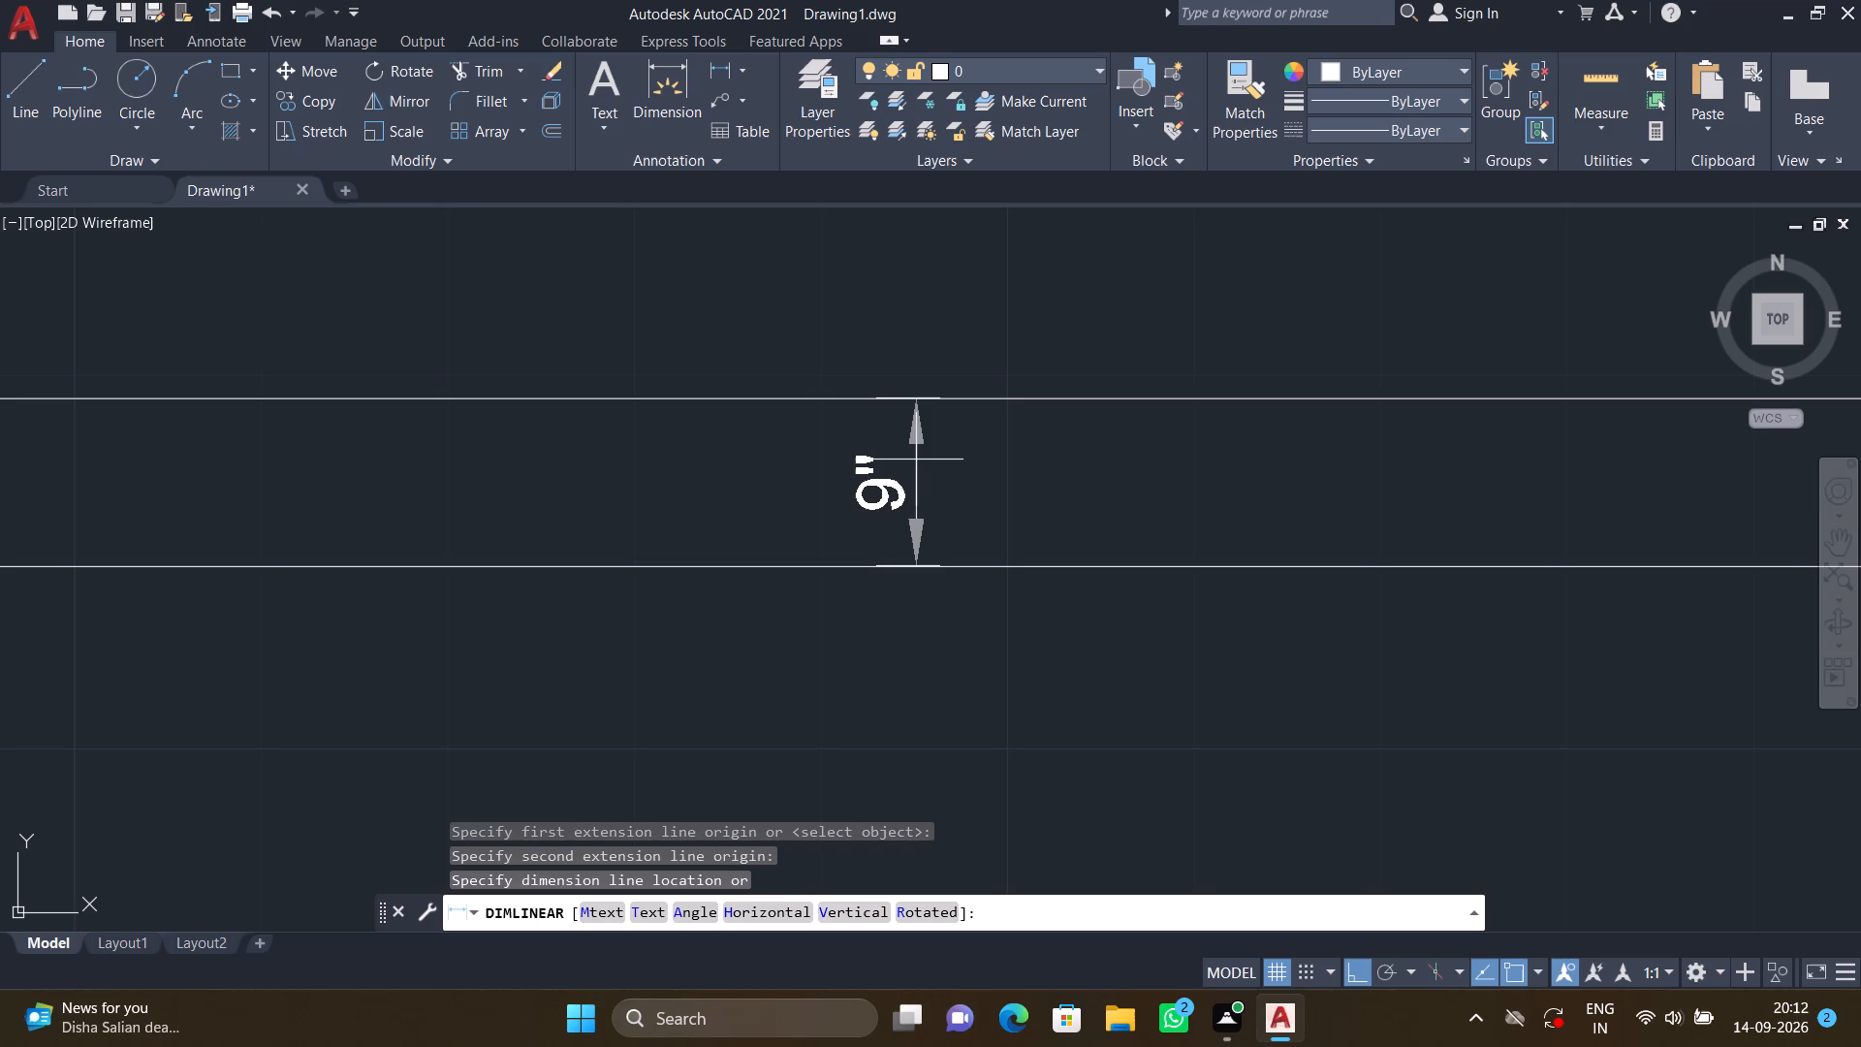
key(Escape)
Explode both the inner and the outer rectangle into separate lines.
scroll(916, 446, down, 5)
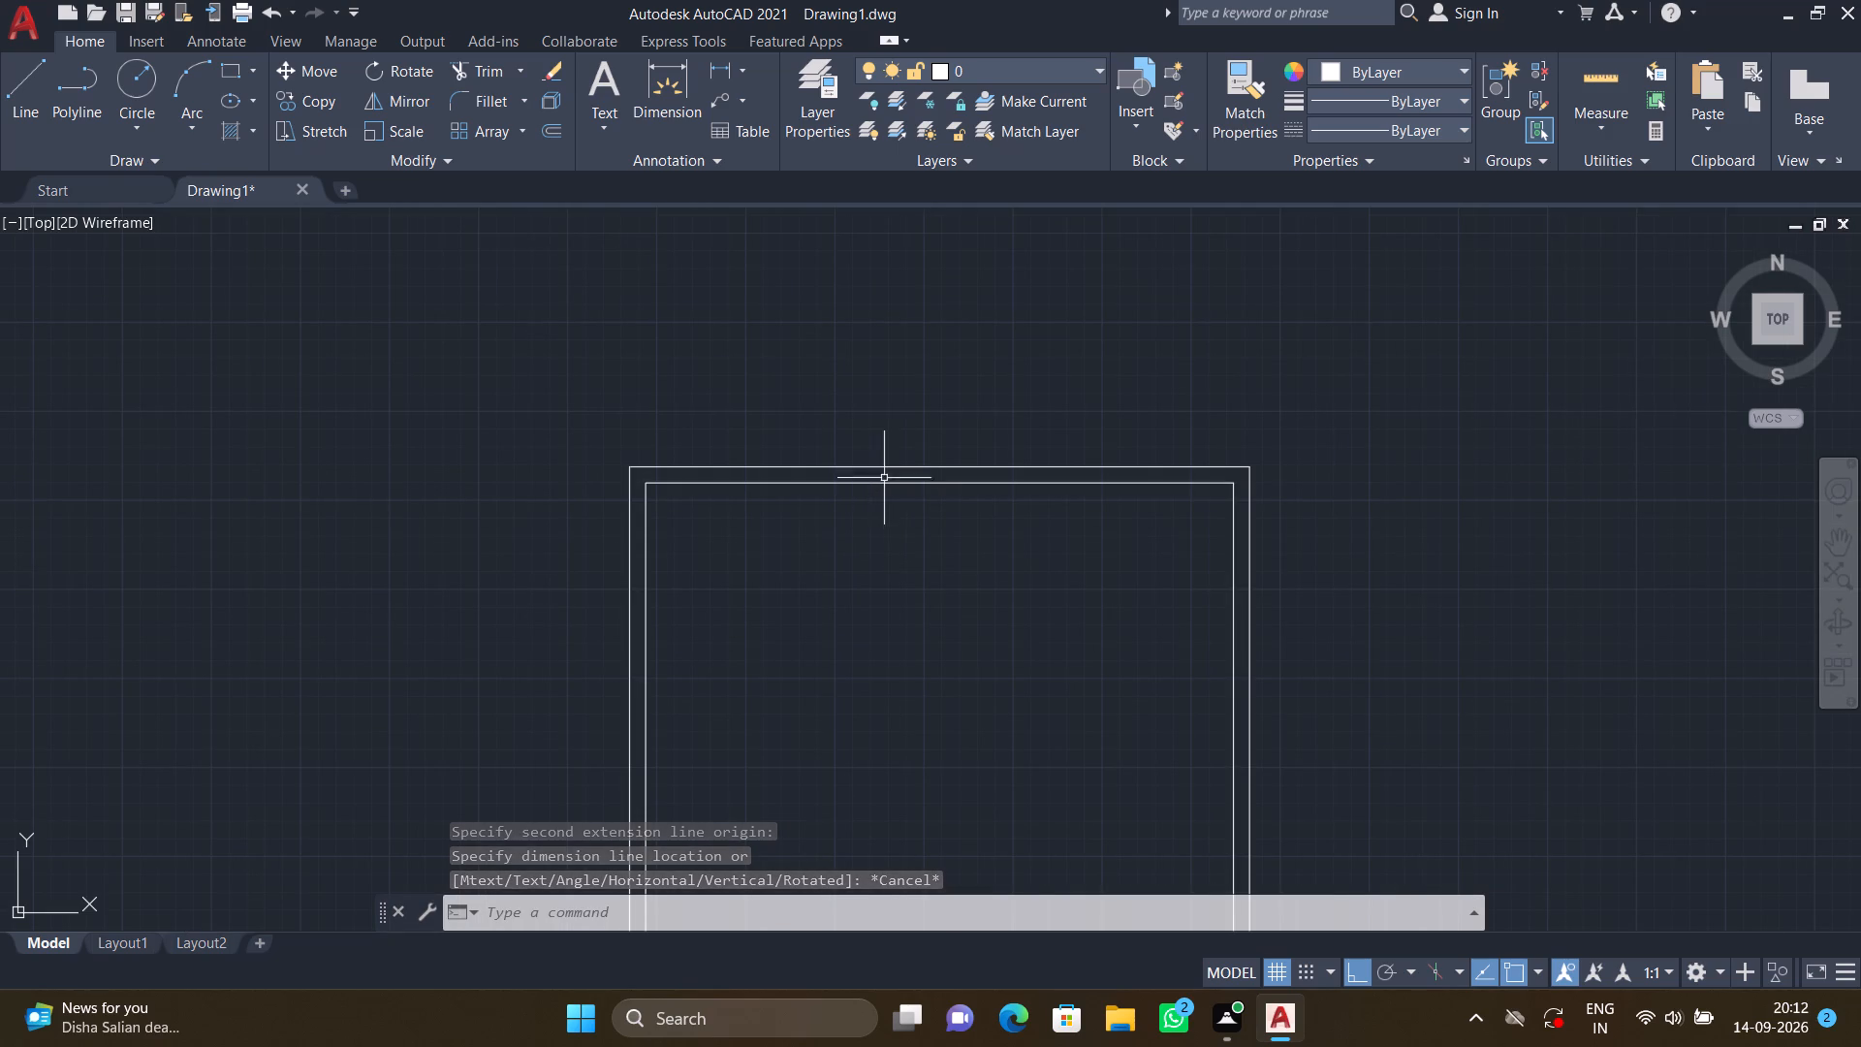
click(884, 484)
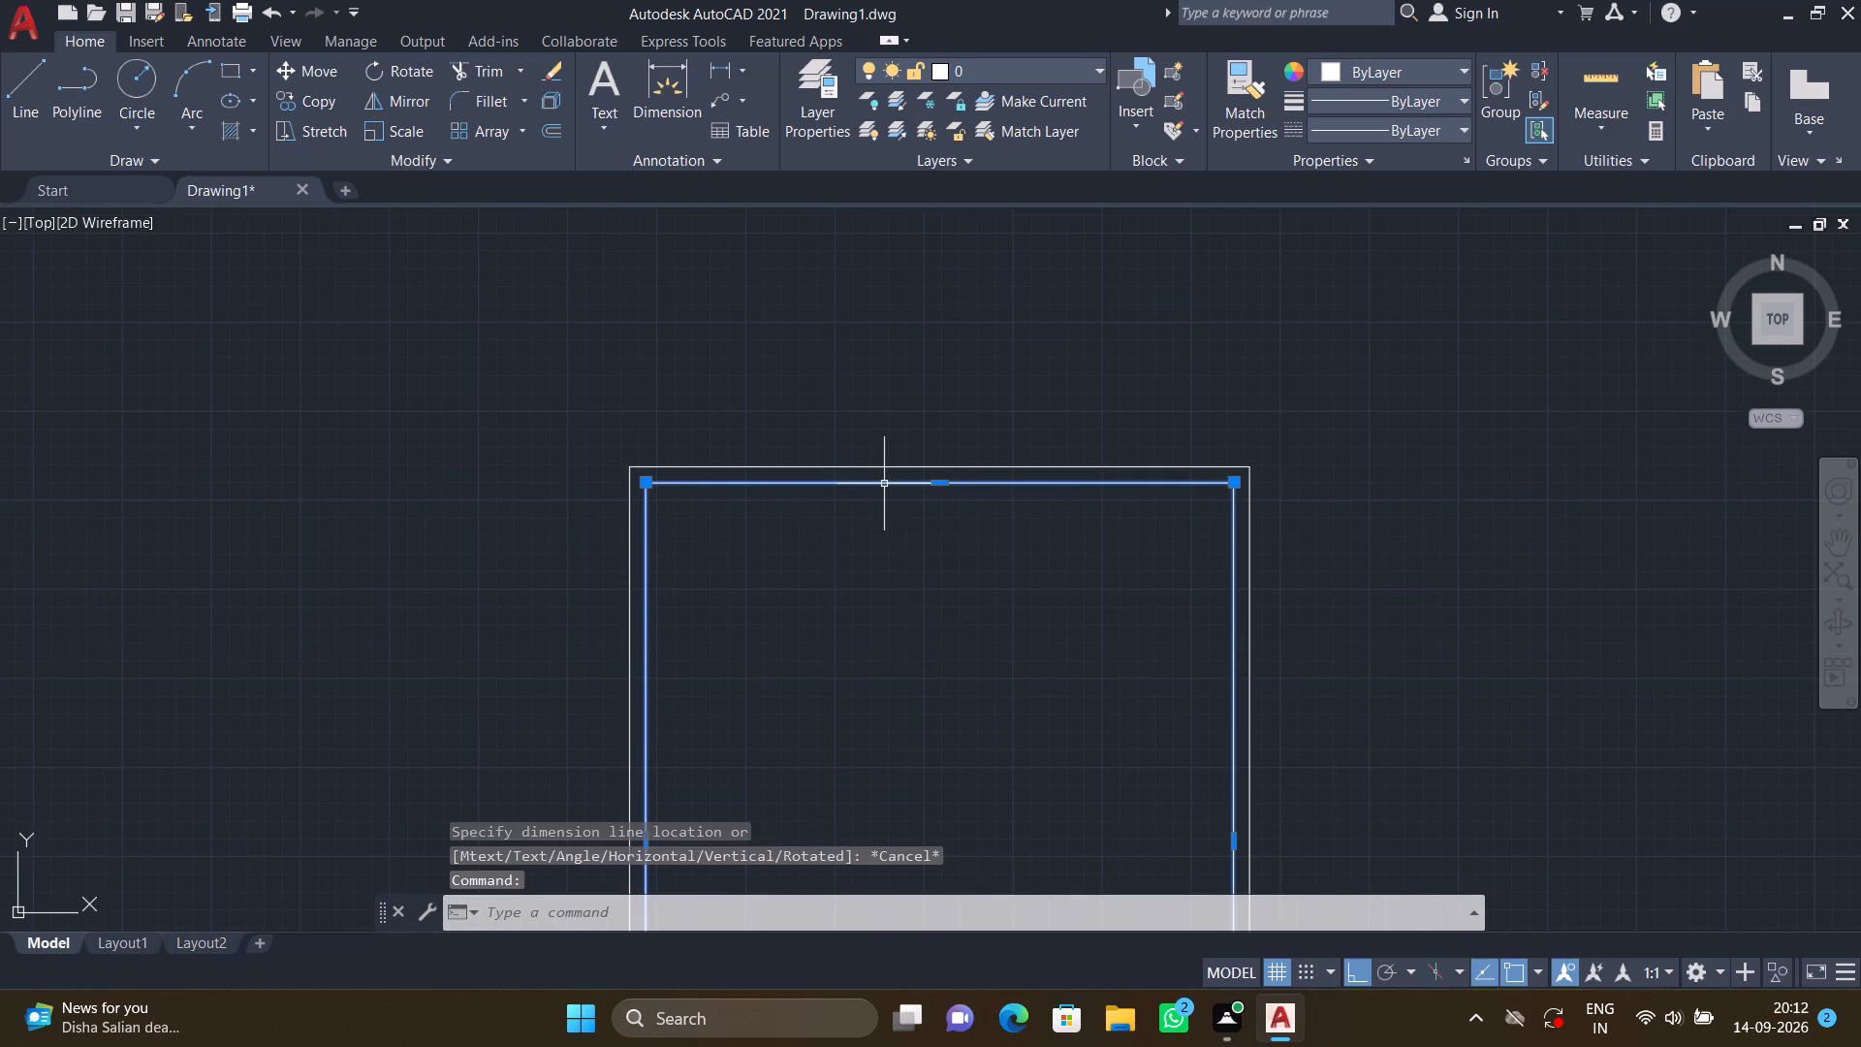
key(x)
key(Return)
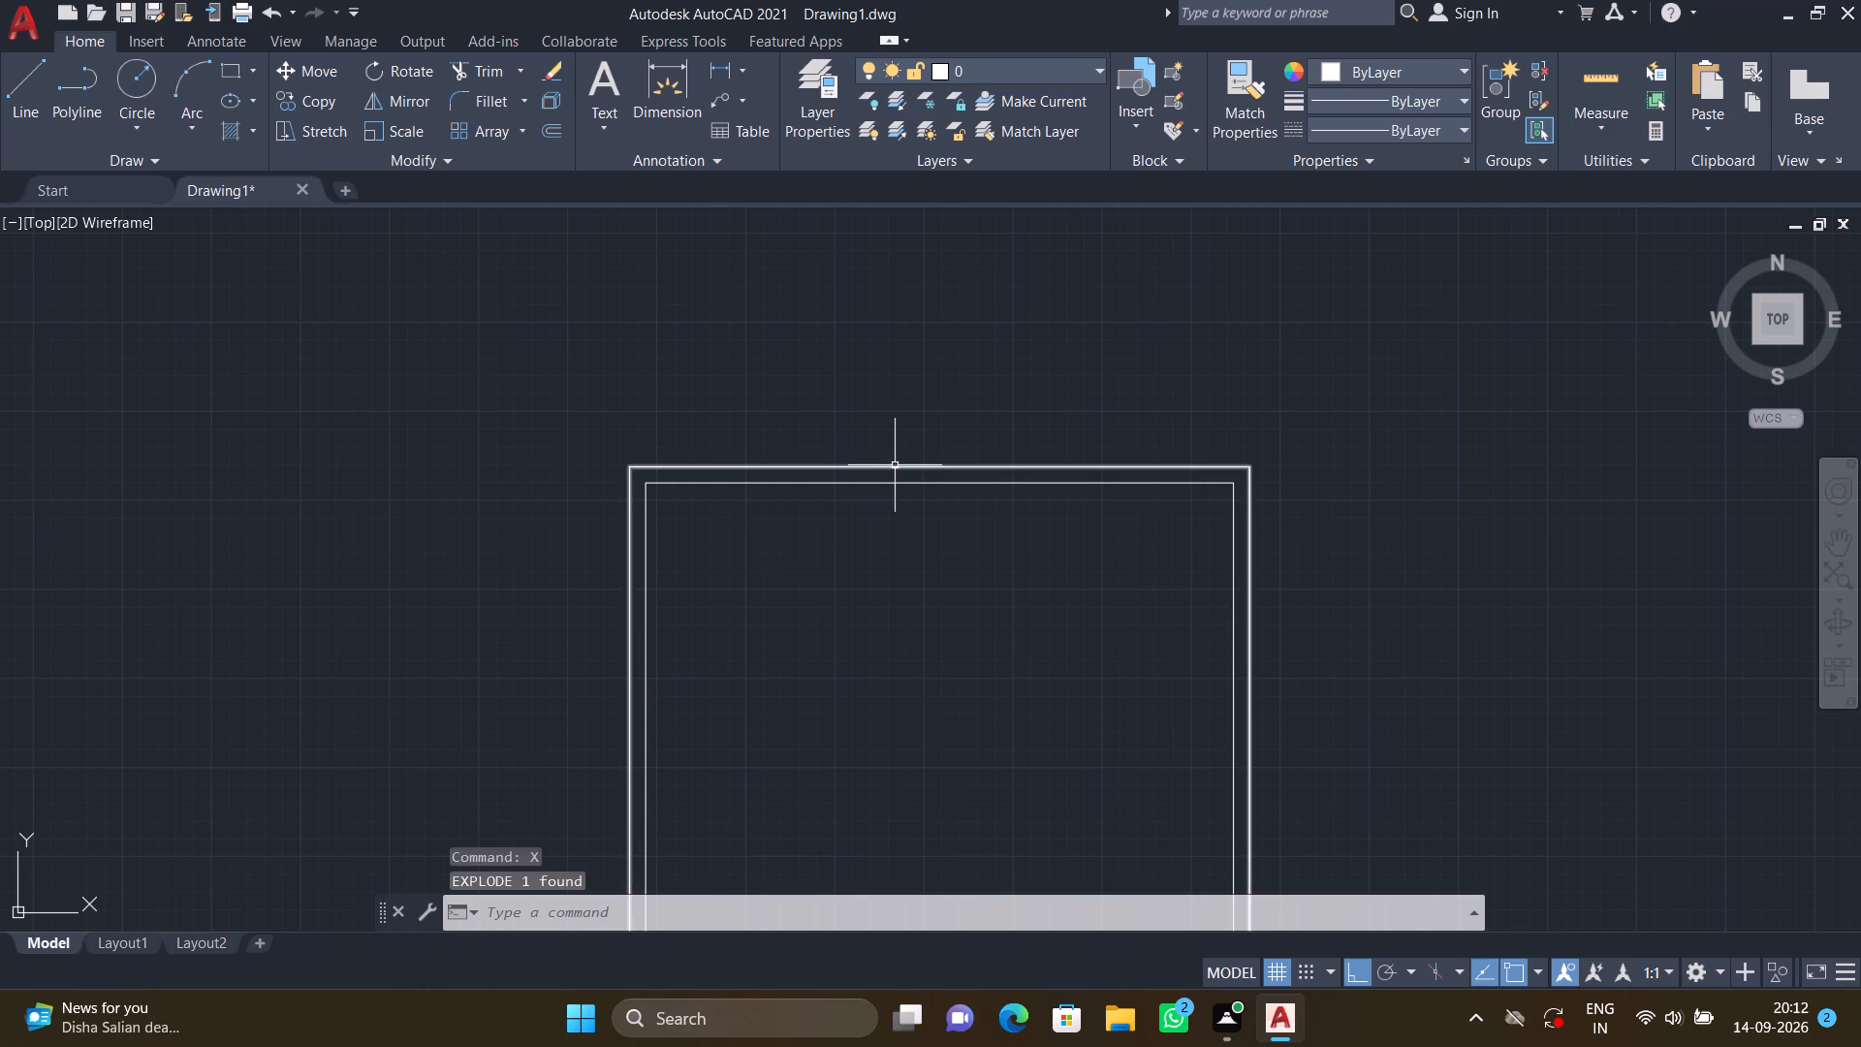
click(895, 465)
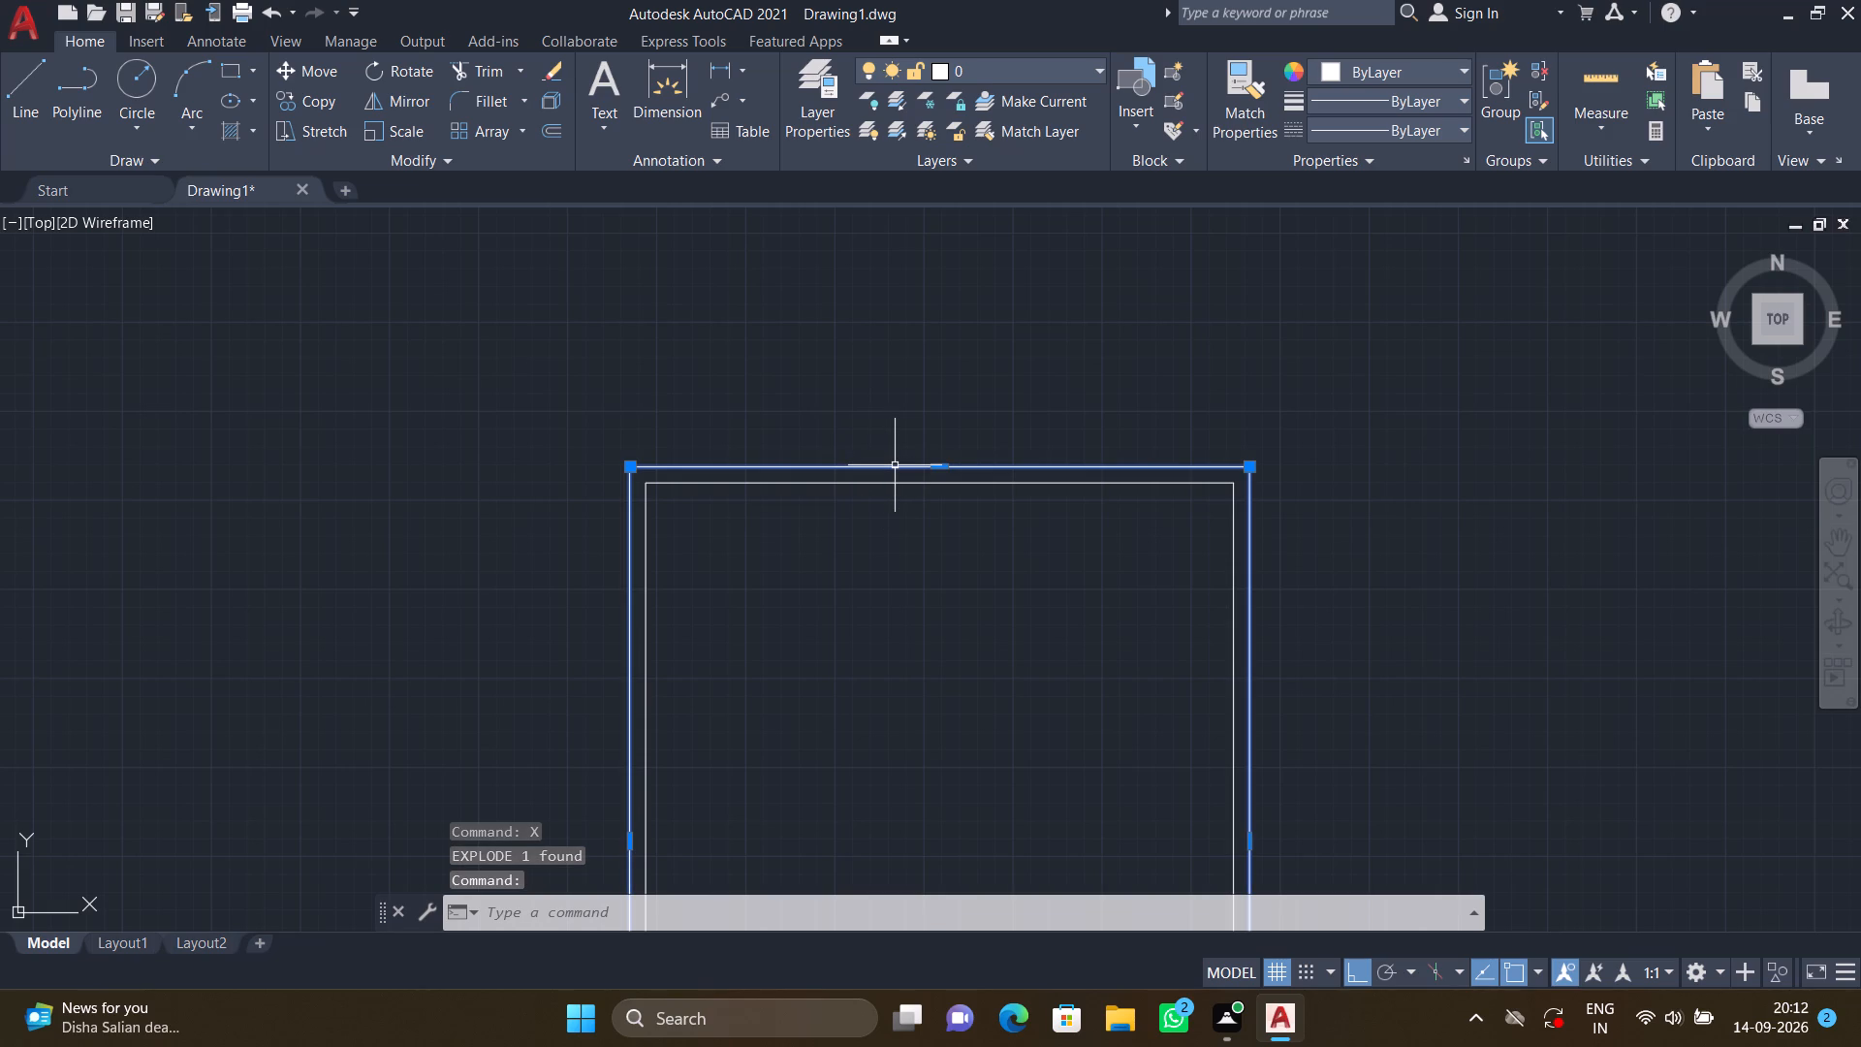
key(x)
key(Return)
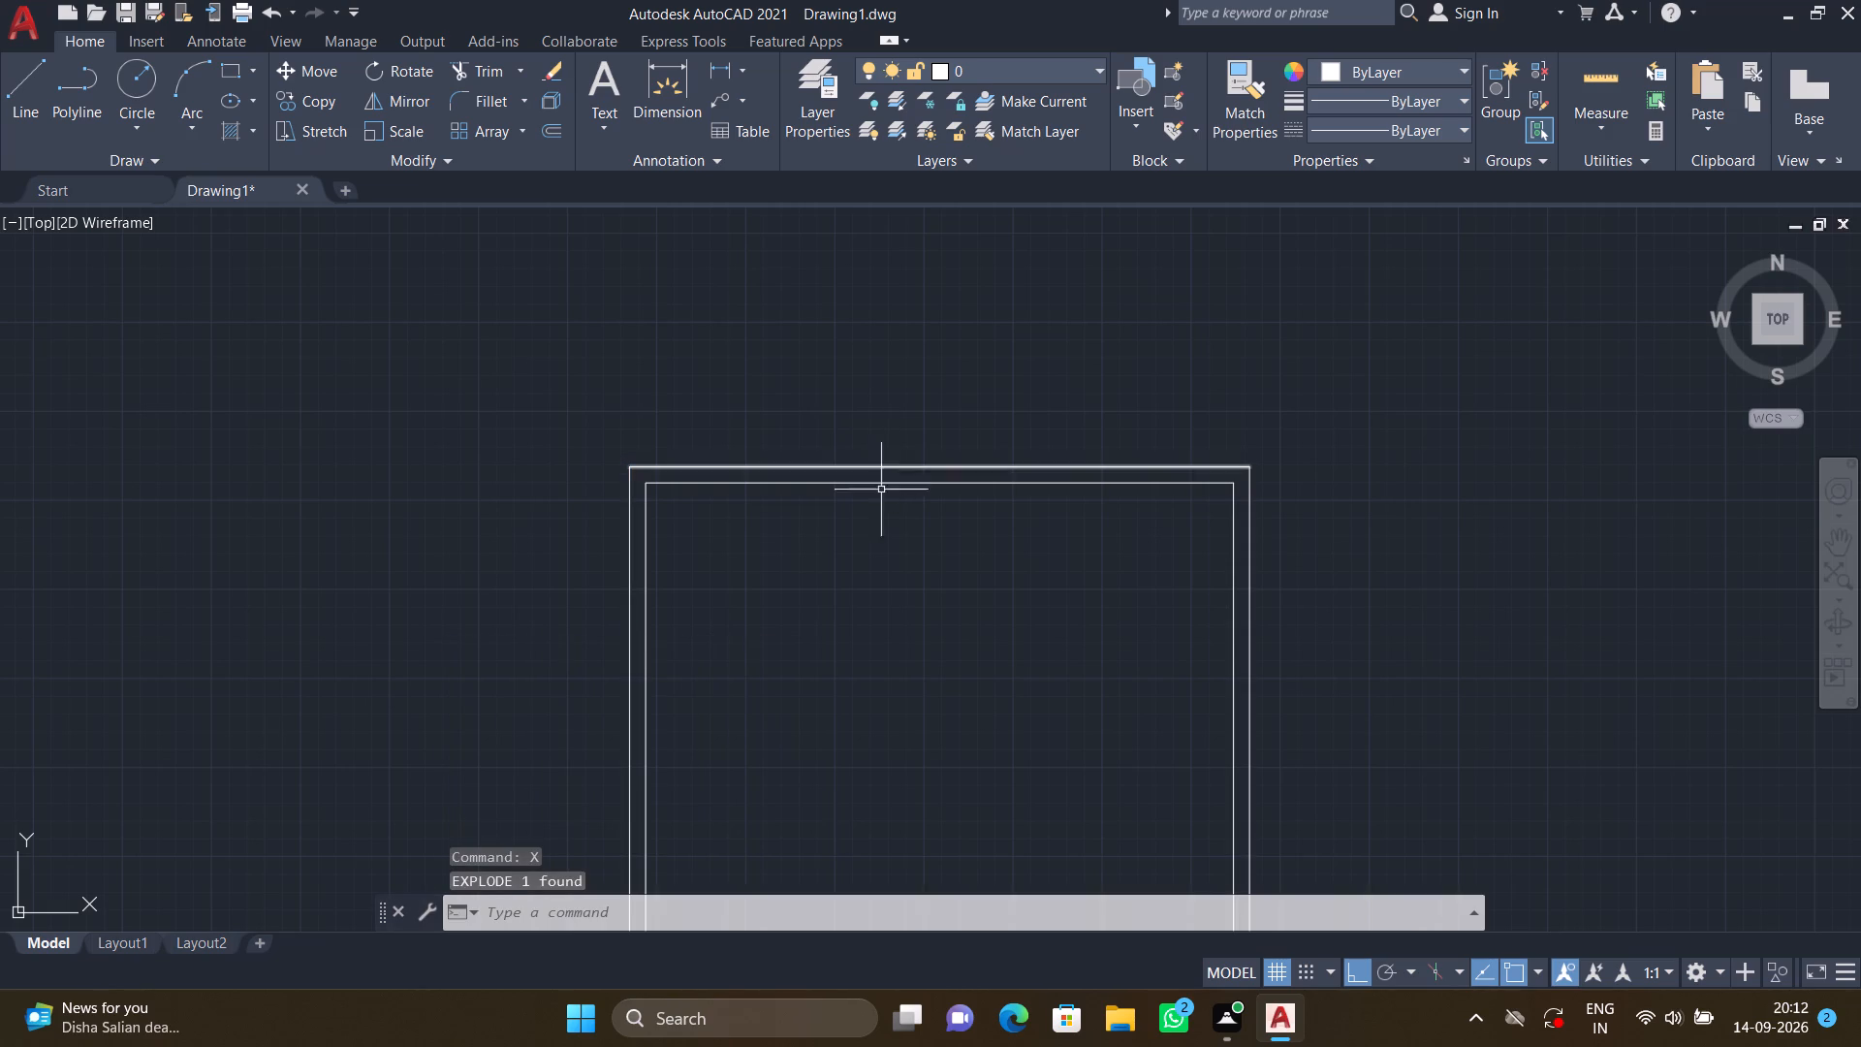
Offset the inner outline's left vertical line 13'7" toward the inside of the plan.
middle_drag(815, 547, 854, 368)
scroll(851, 377, down, 2)
scroll(822, 453, up, 1)
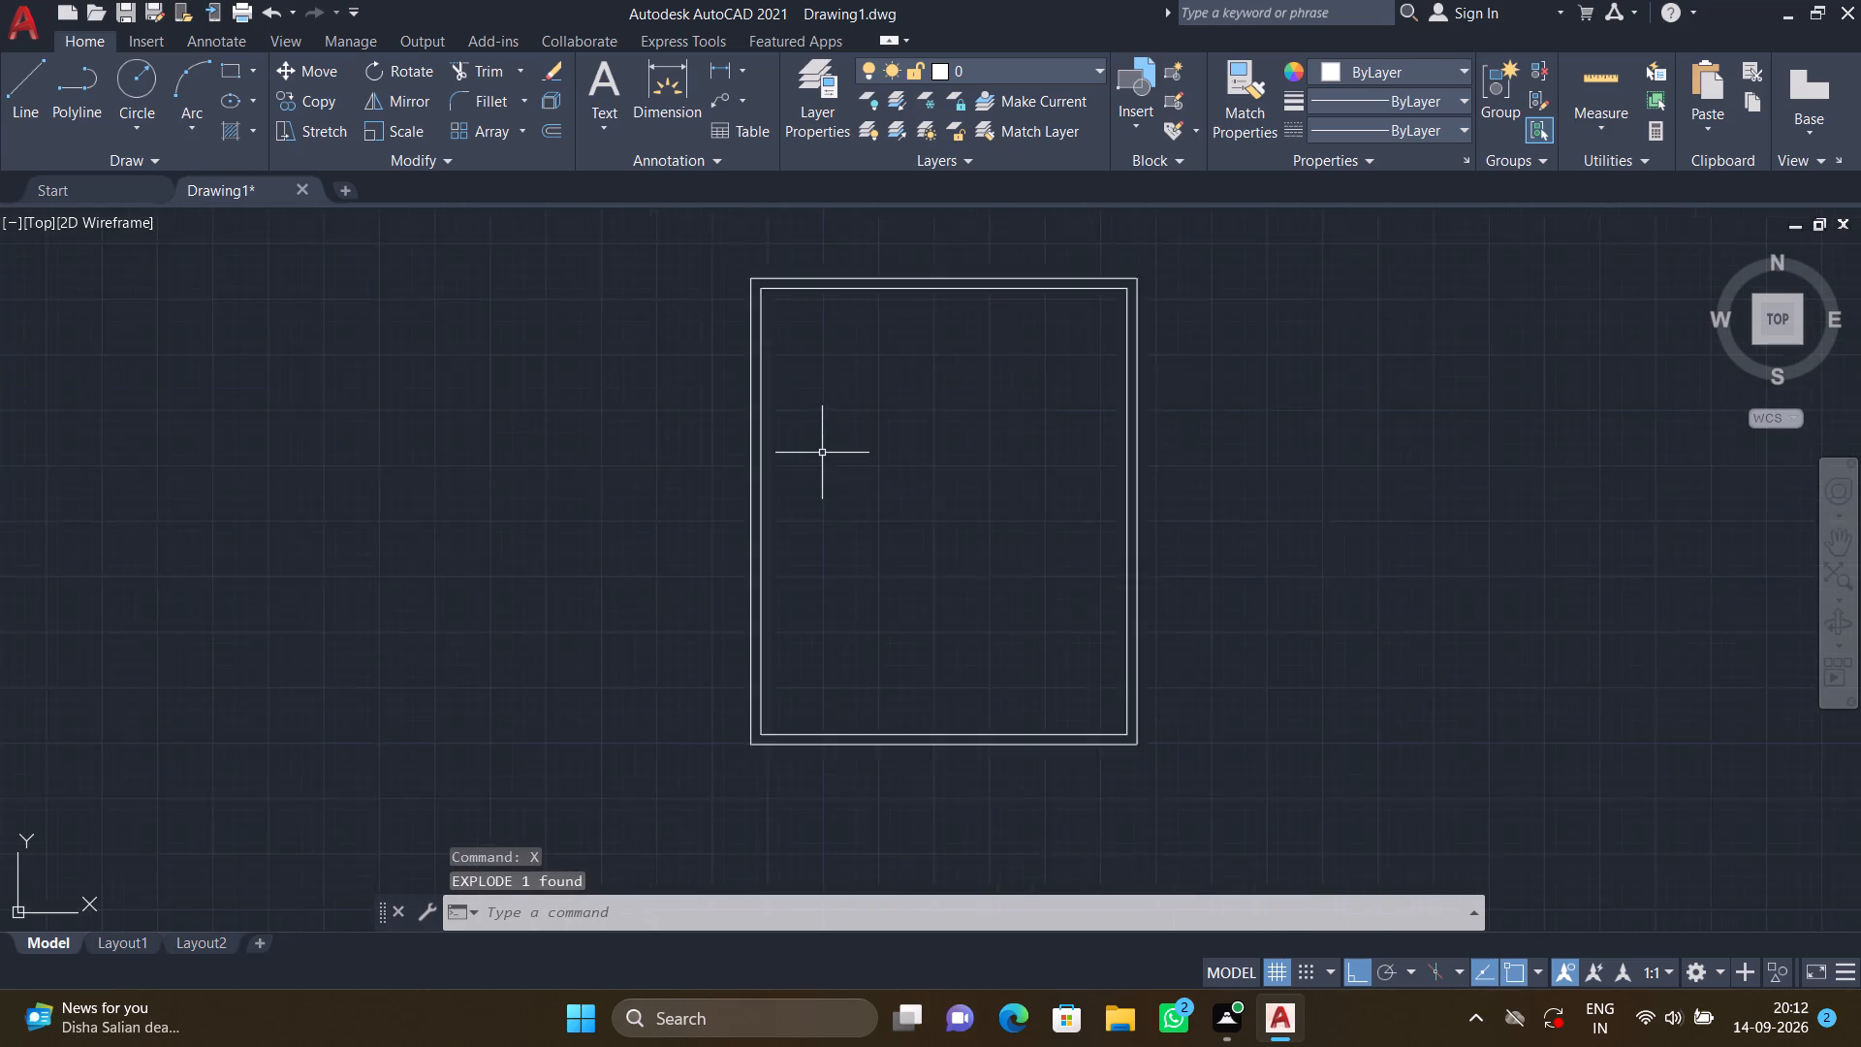
scroll(822, 453, up, 1)
scroll(822, 453, down, 1)
key(o)
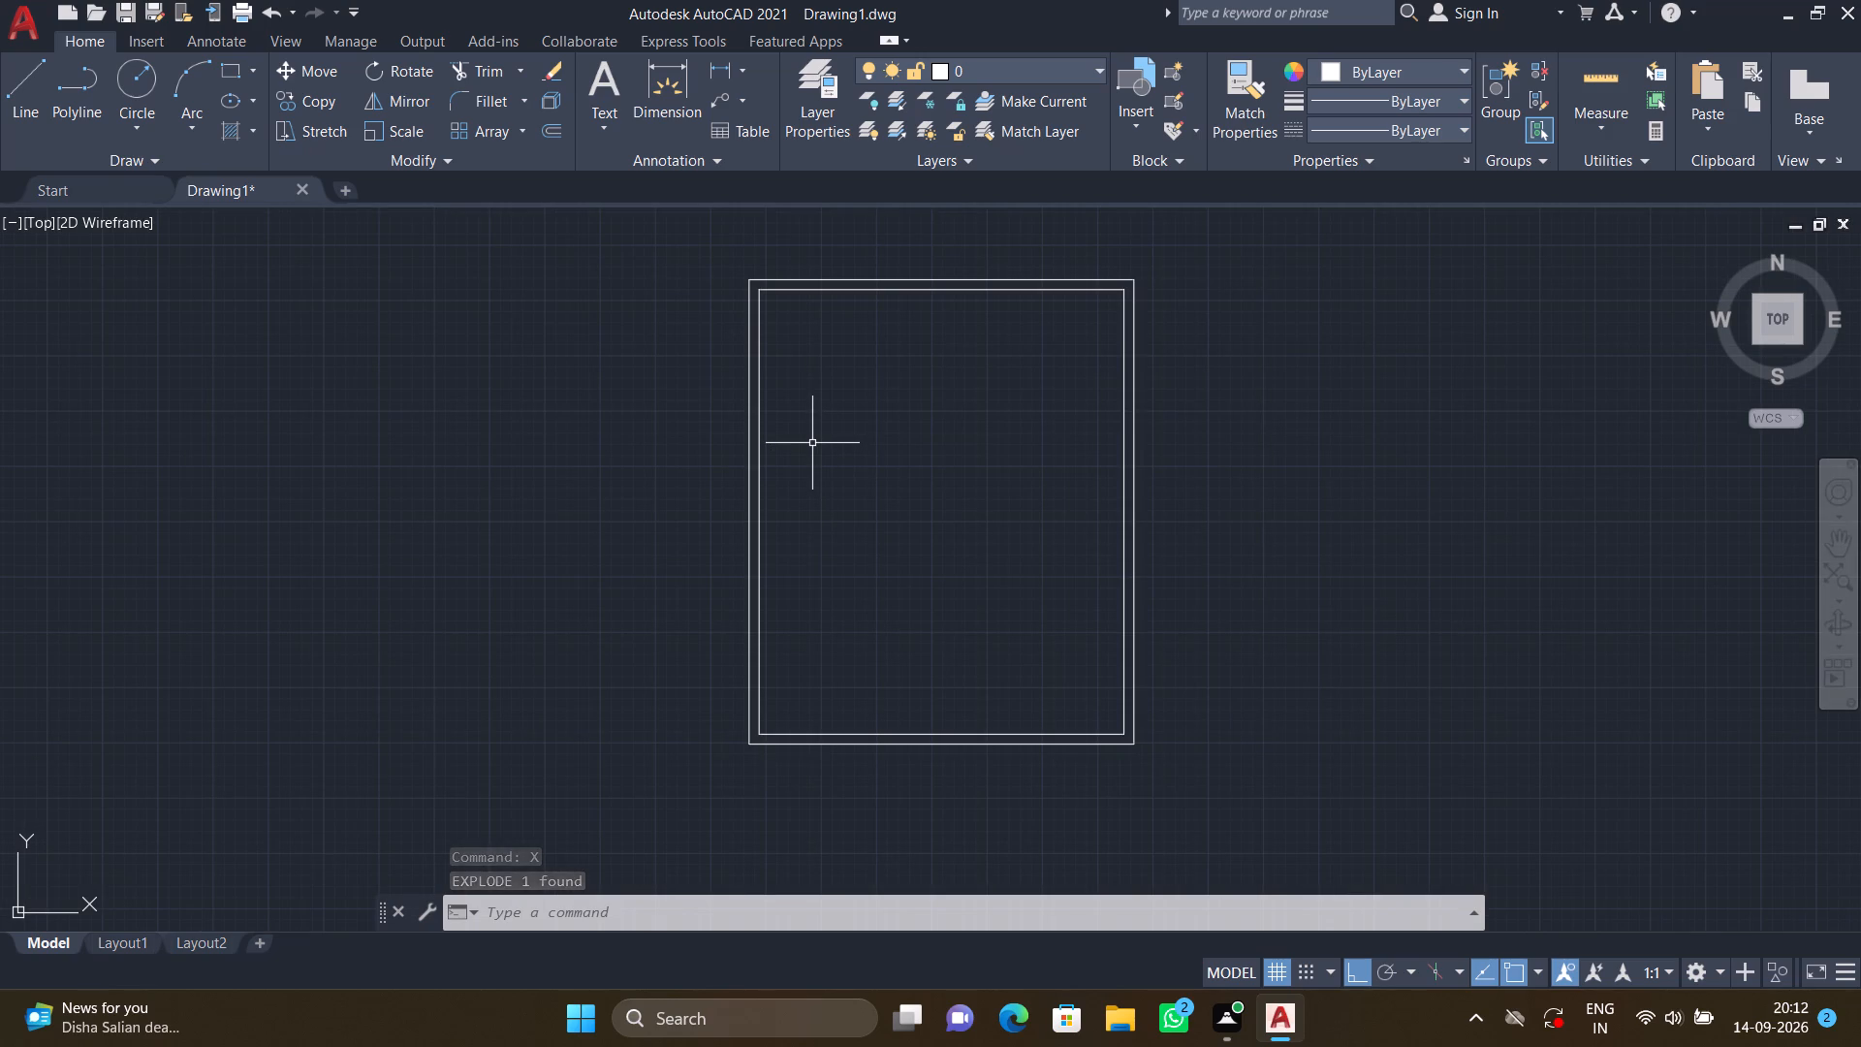
key(Return)
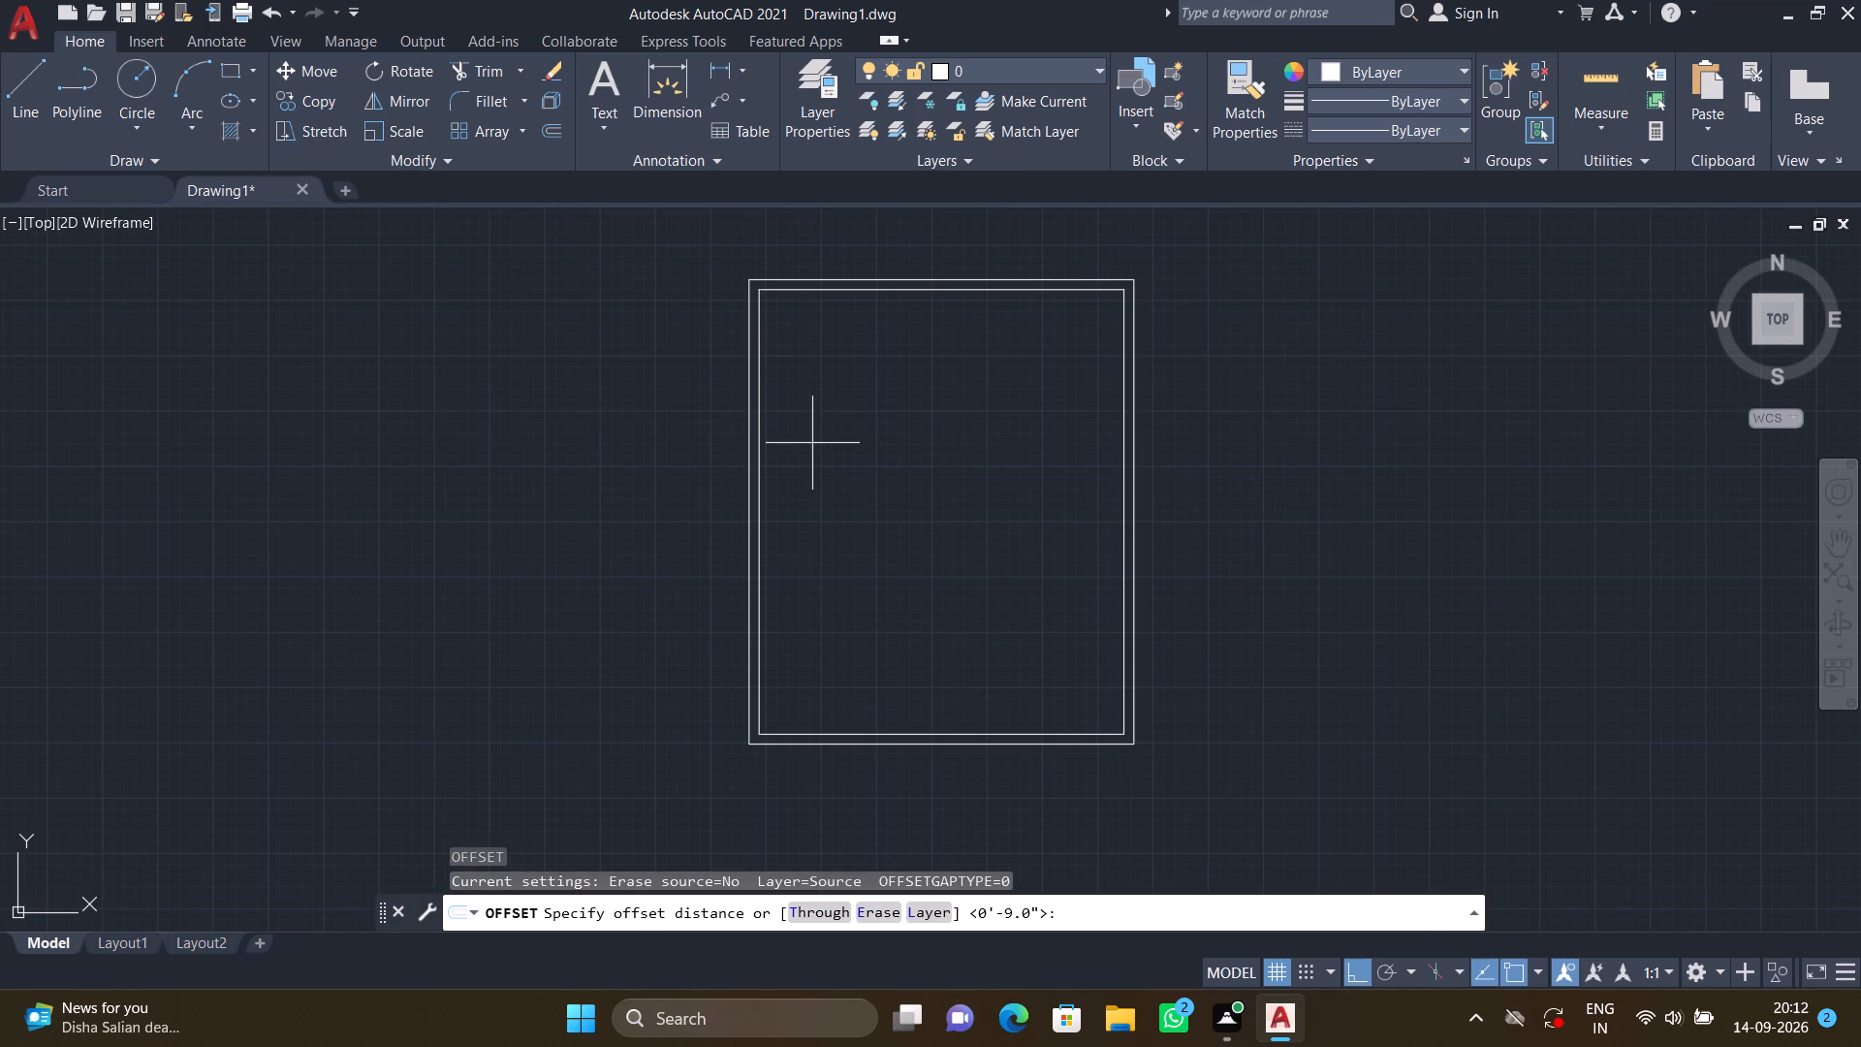
text(13)
key(apostrophe)
text(7")
key(Return)
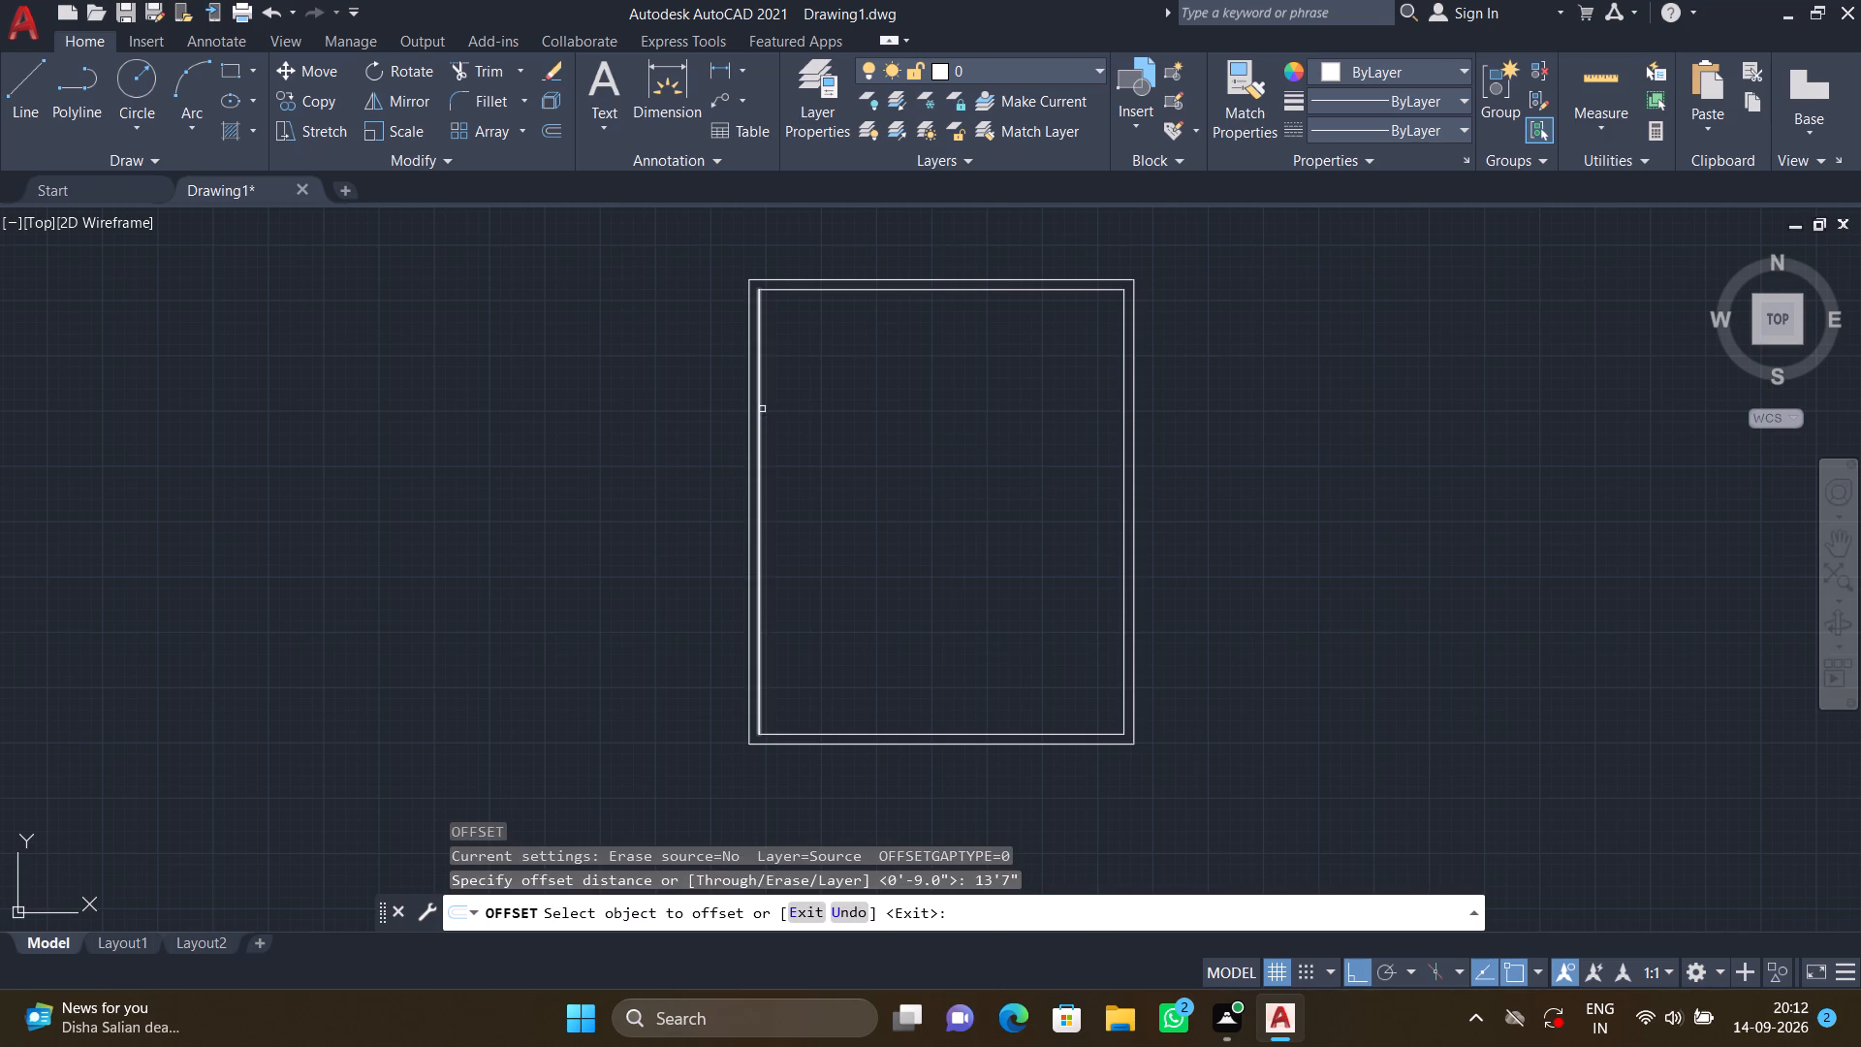
click(760, 408)
click(903, 444)
key(Return)
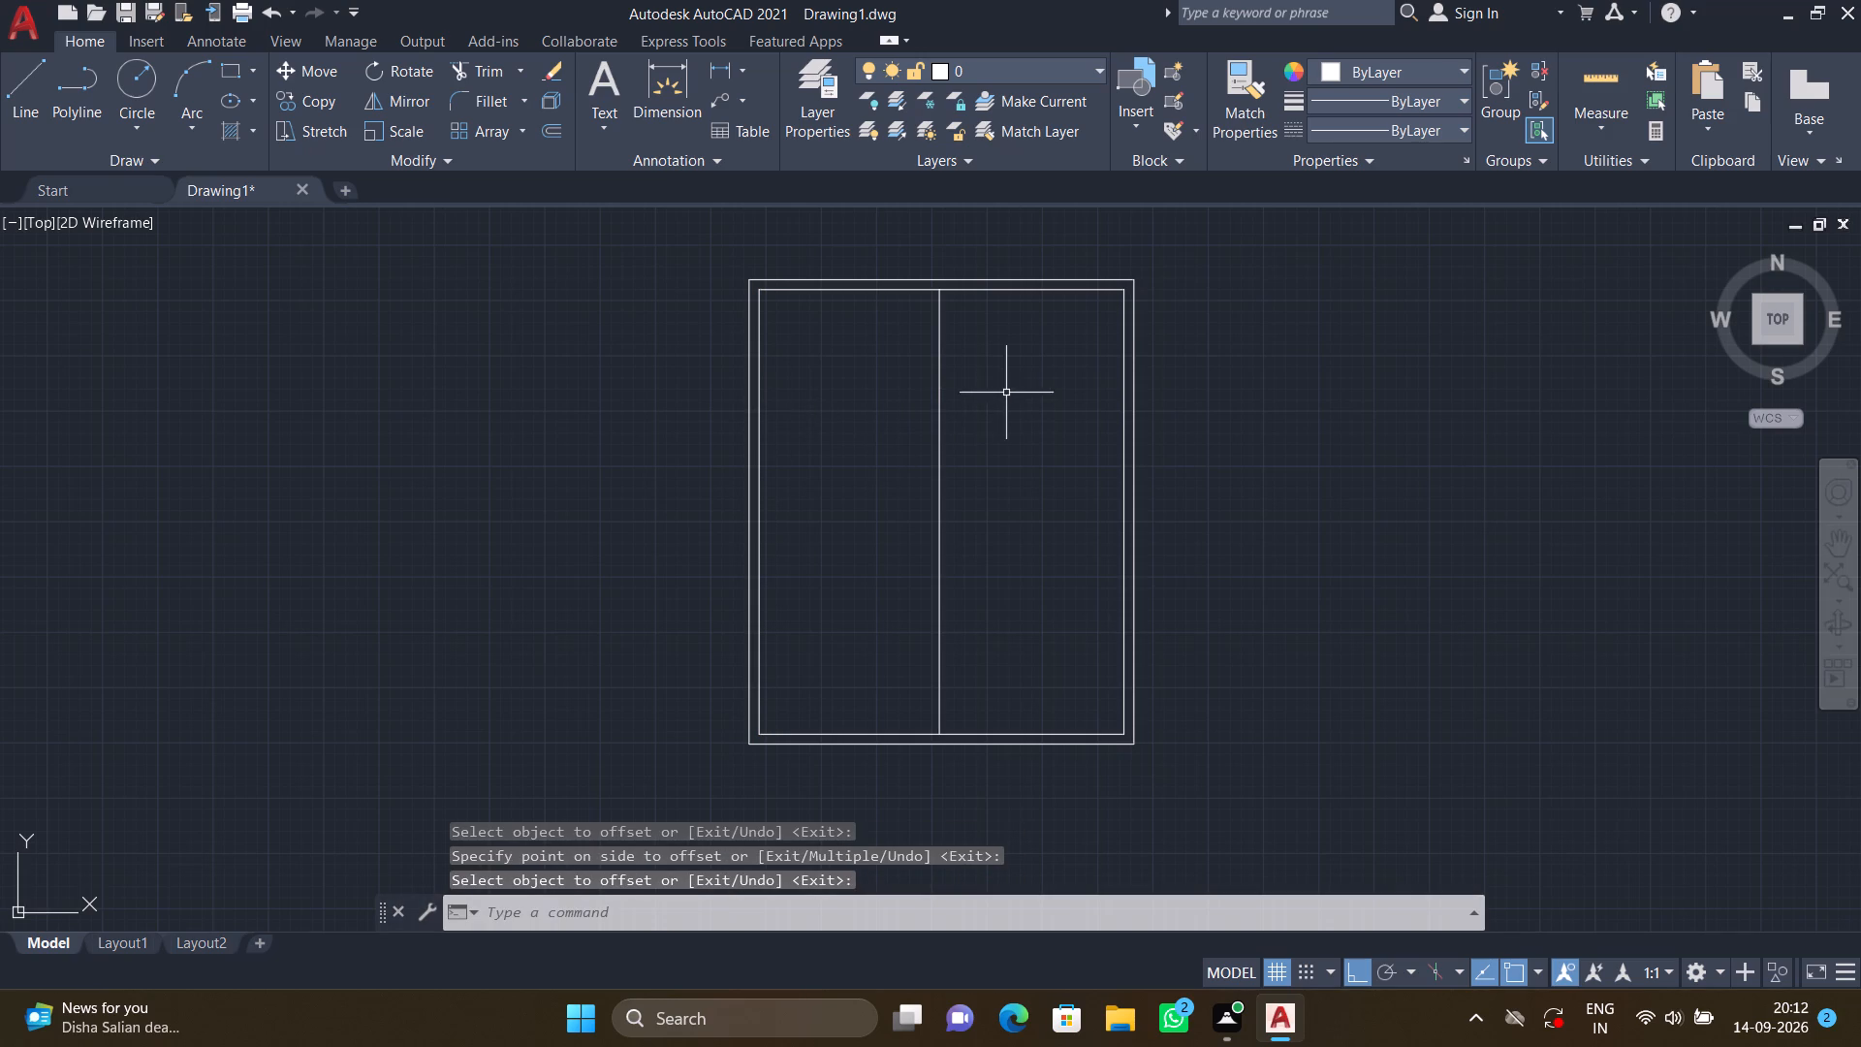
Offset the inner outline's right vertical line 13'7" inward to form the other face of the central partition wall.
scroll(1076, 412, up, 1)
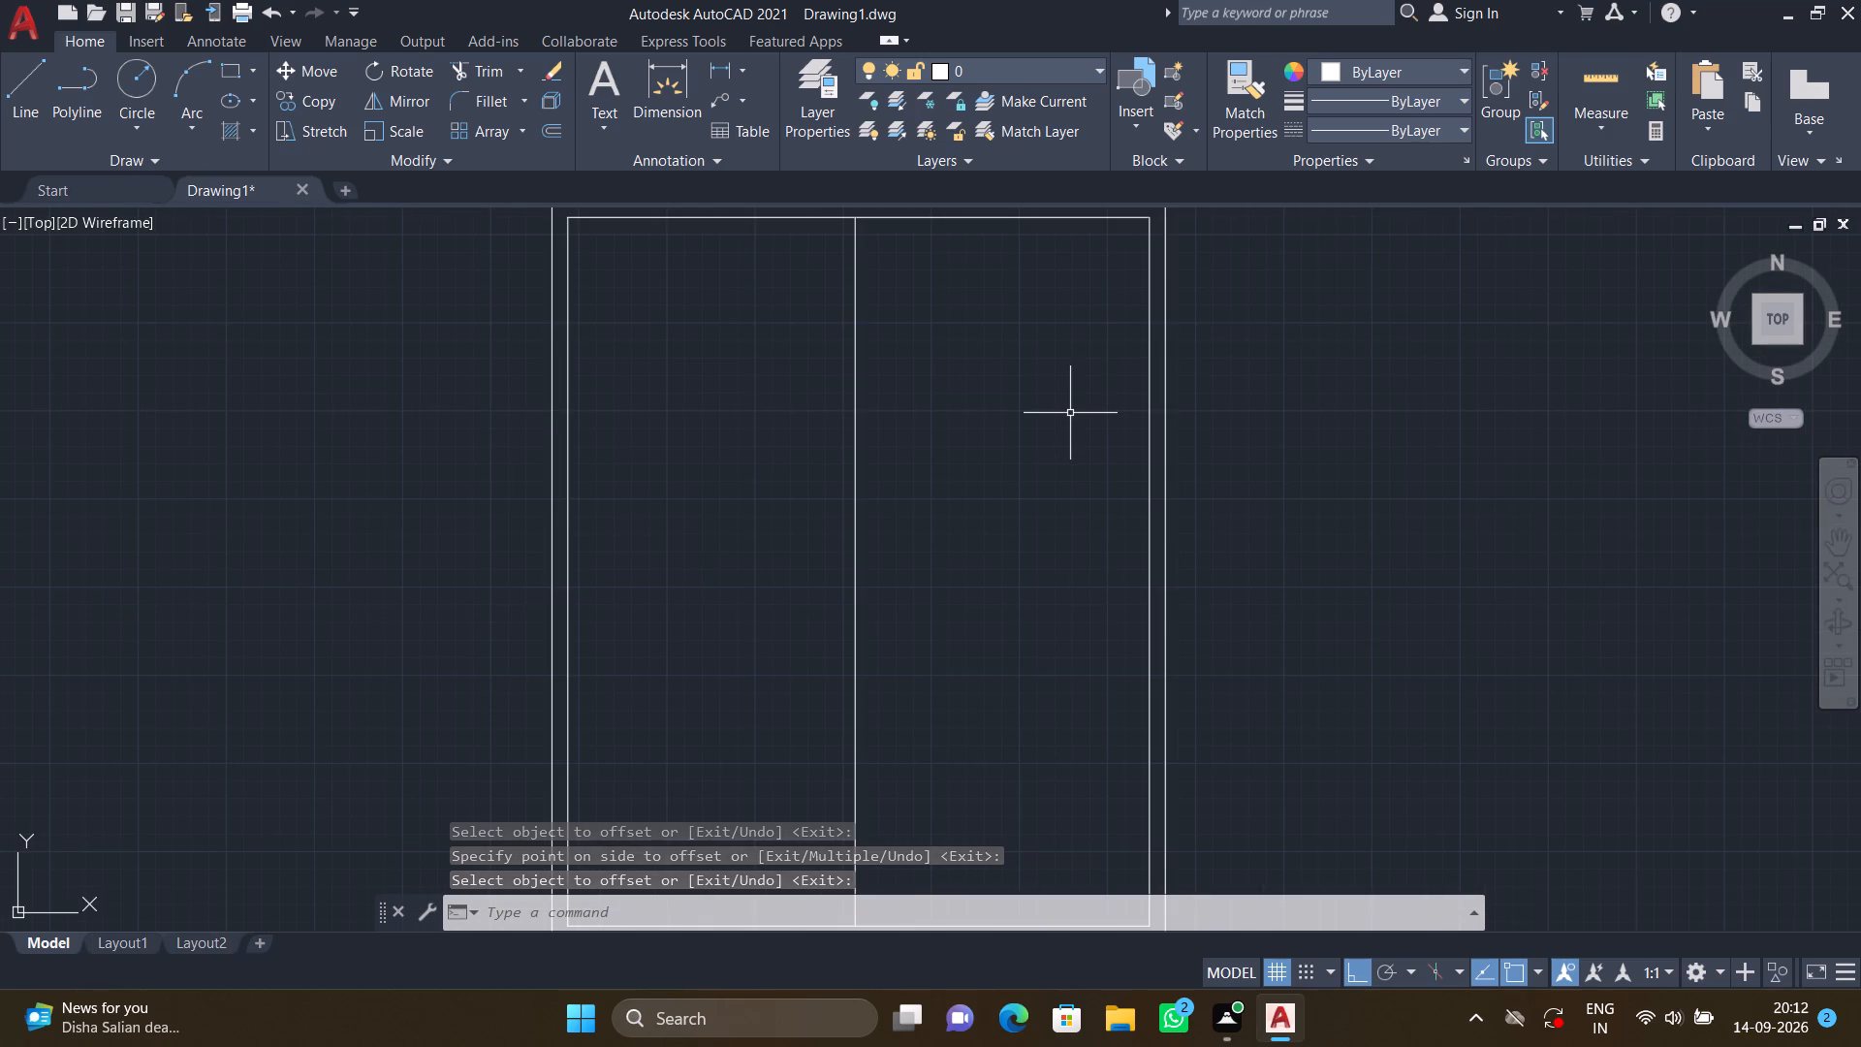
key(o)
key(Return)
text(13')
text(7")
key(Return)
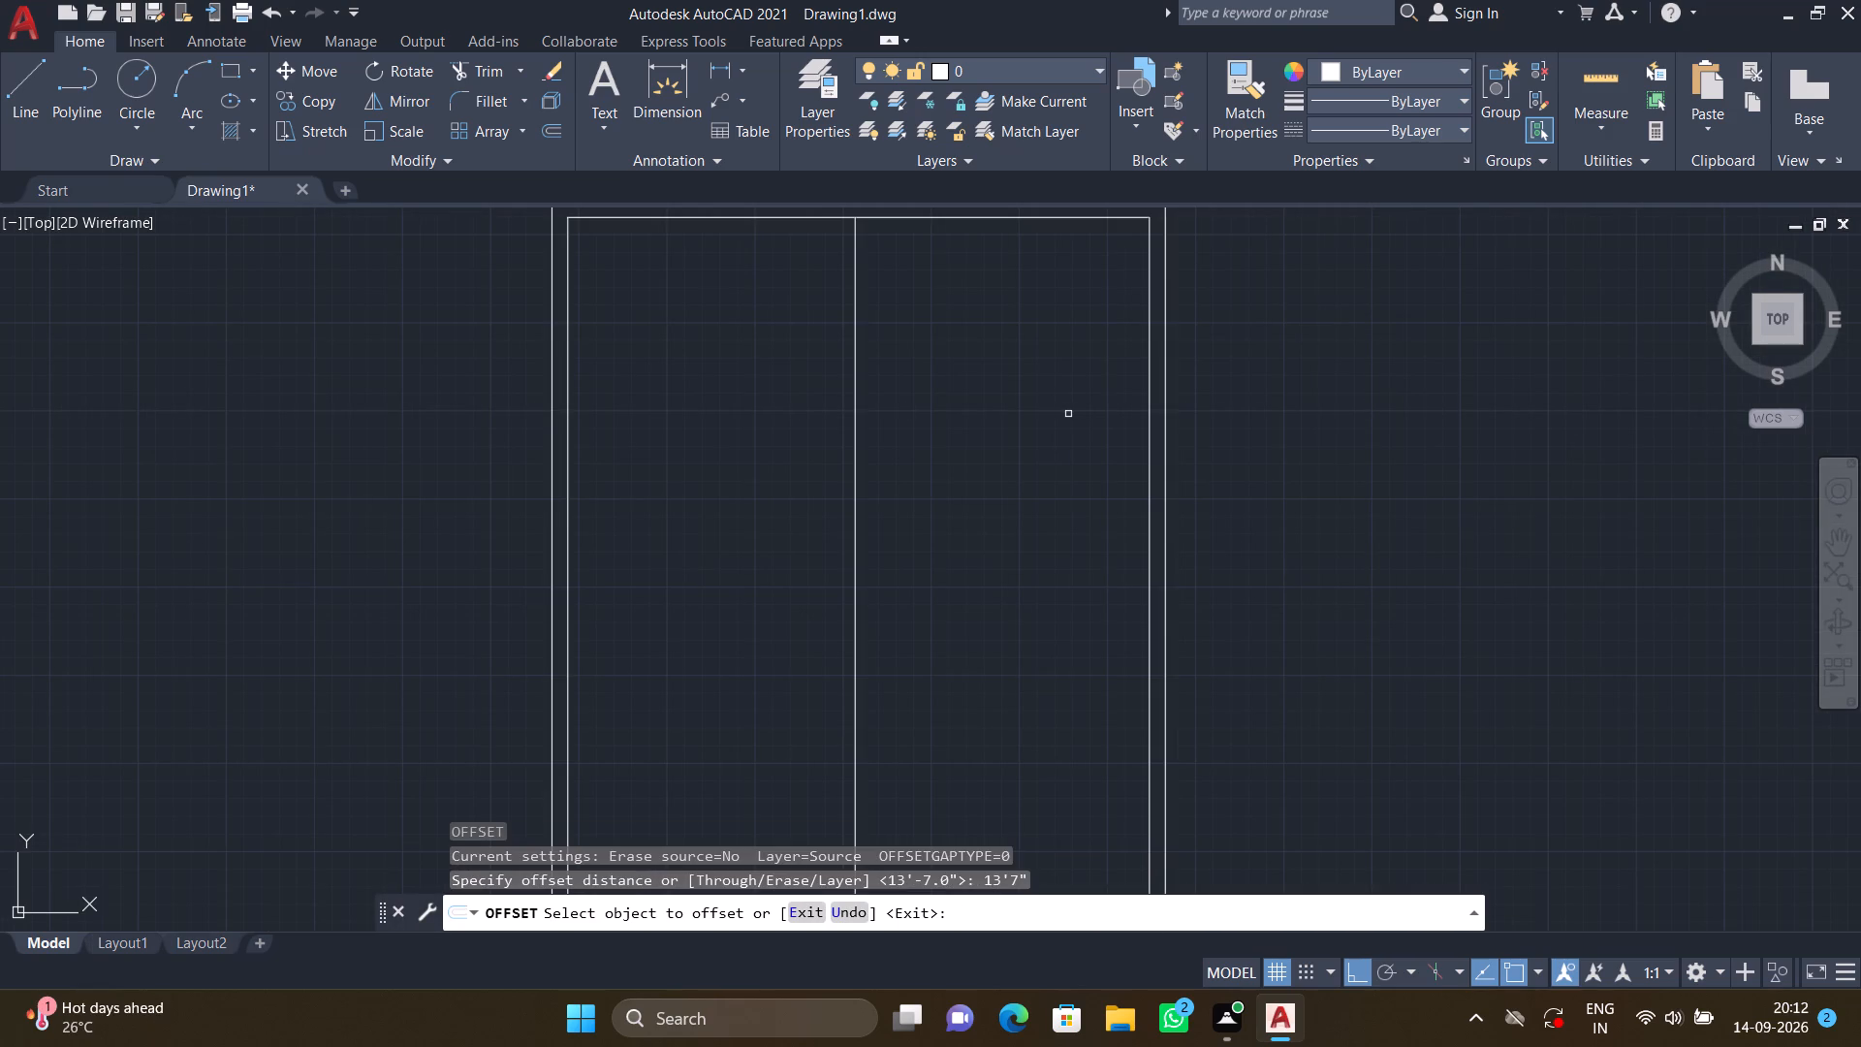
click(1150, 417)
click(975, 424)
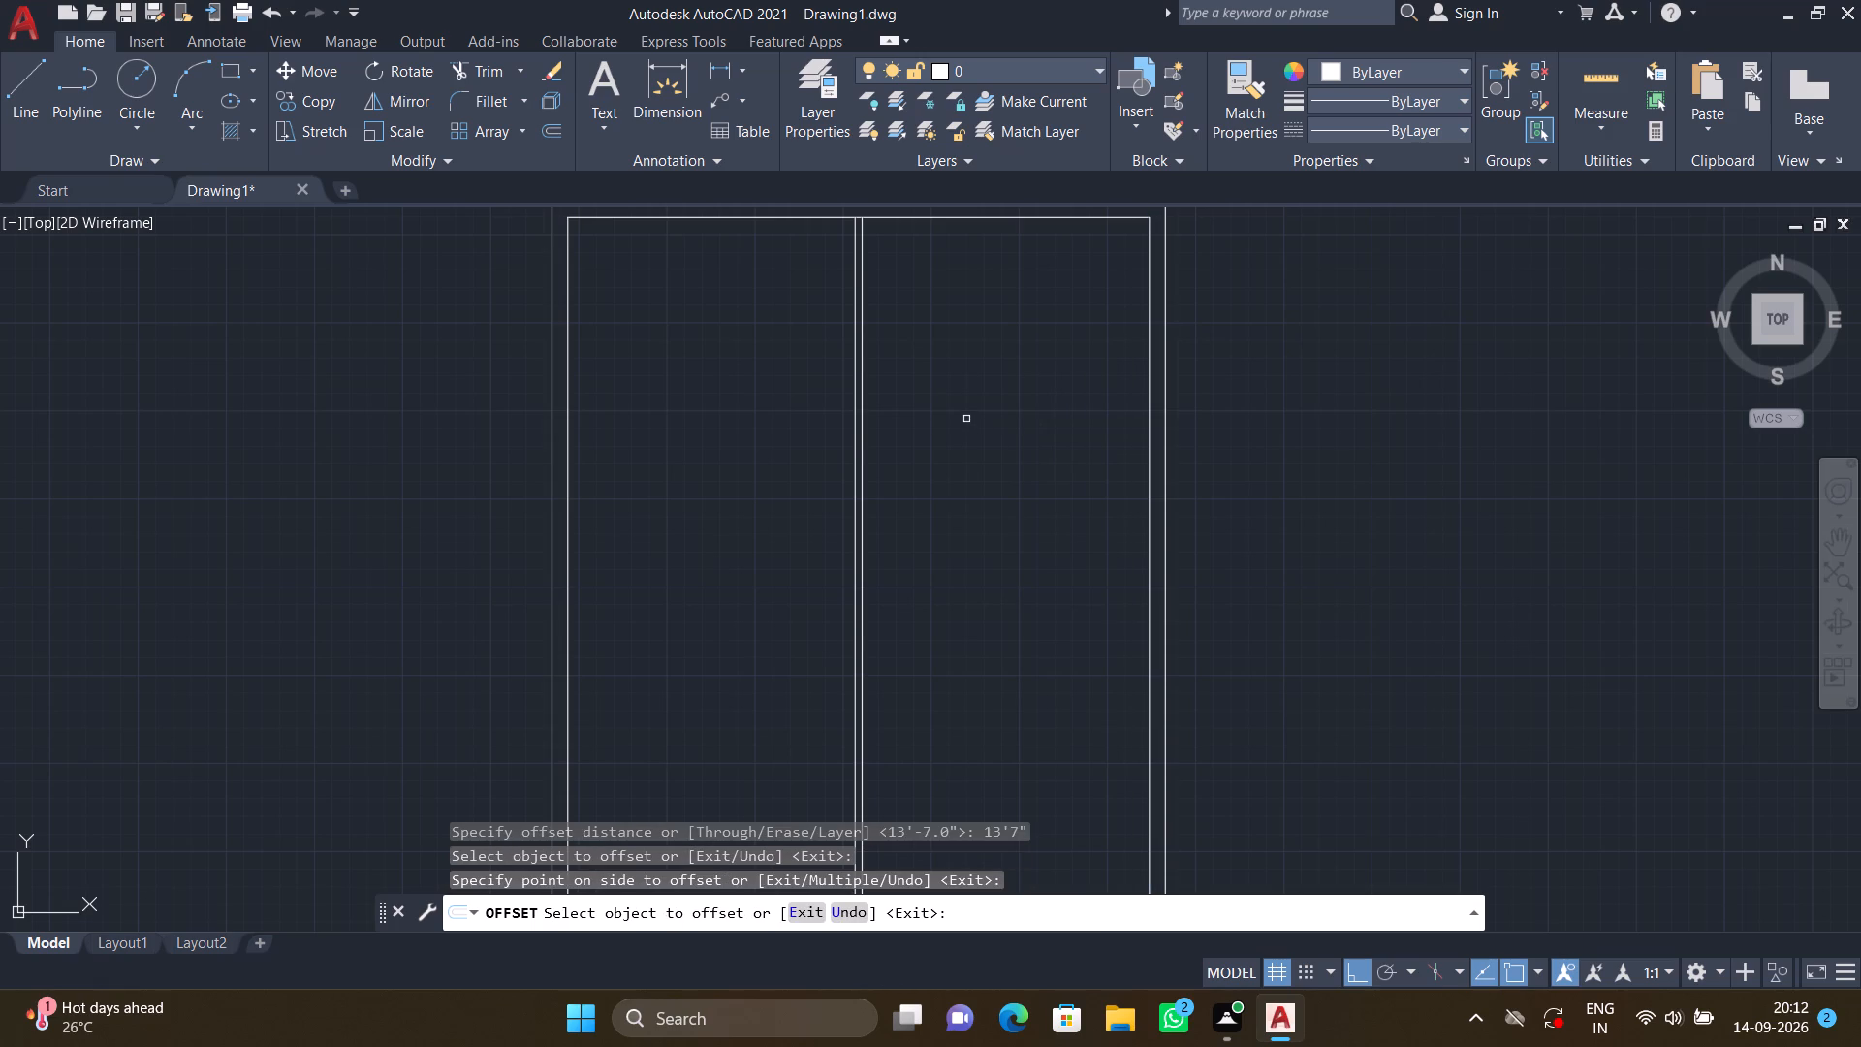
key(Return)
Check the thickness of the central vertical partition at the top wall with a temporary linear dimension.
middle_drag(848, 304, 829, 393)
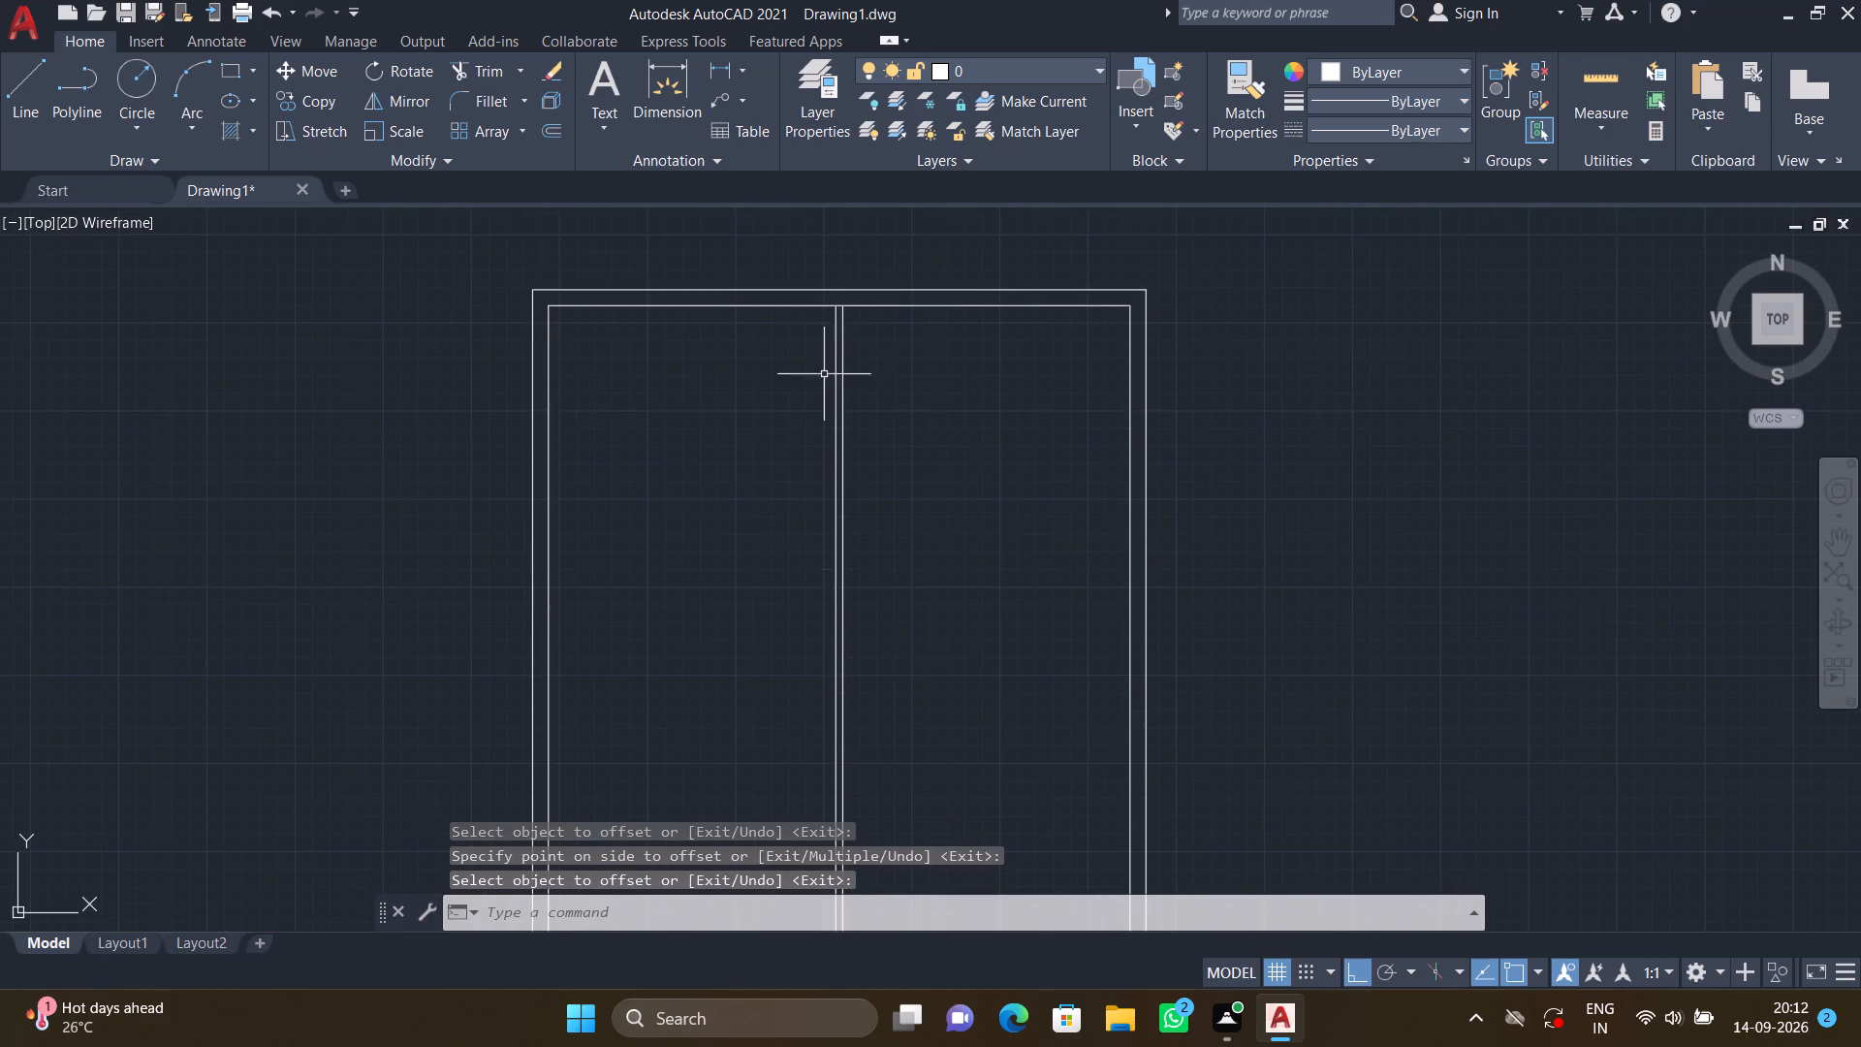
scroll(825, 318, up, 2)
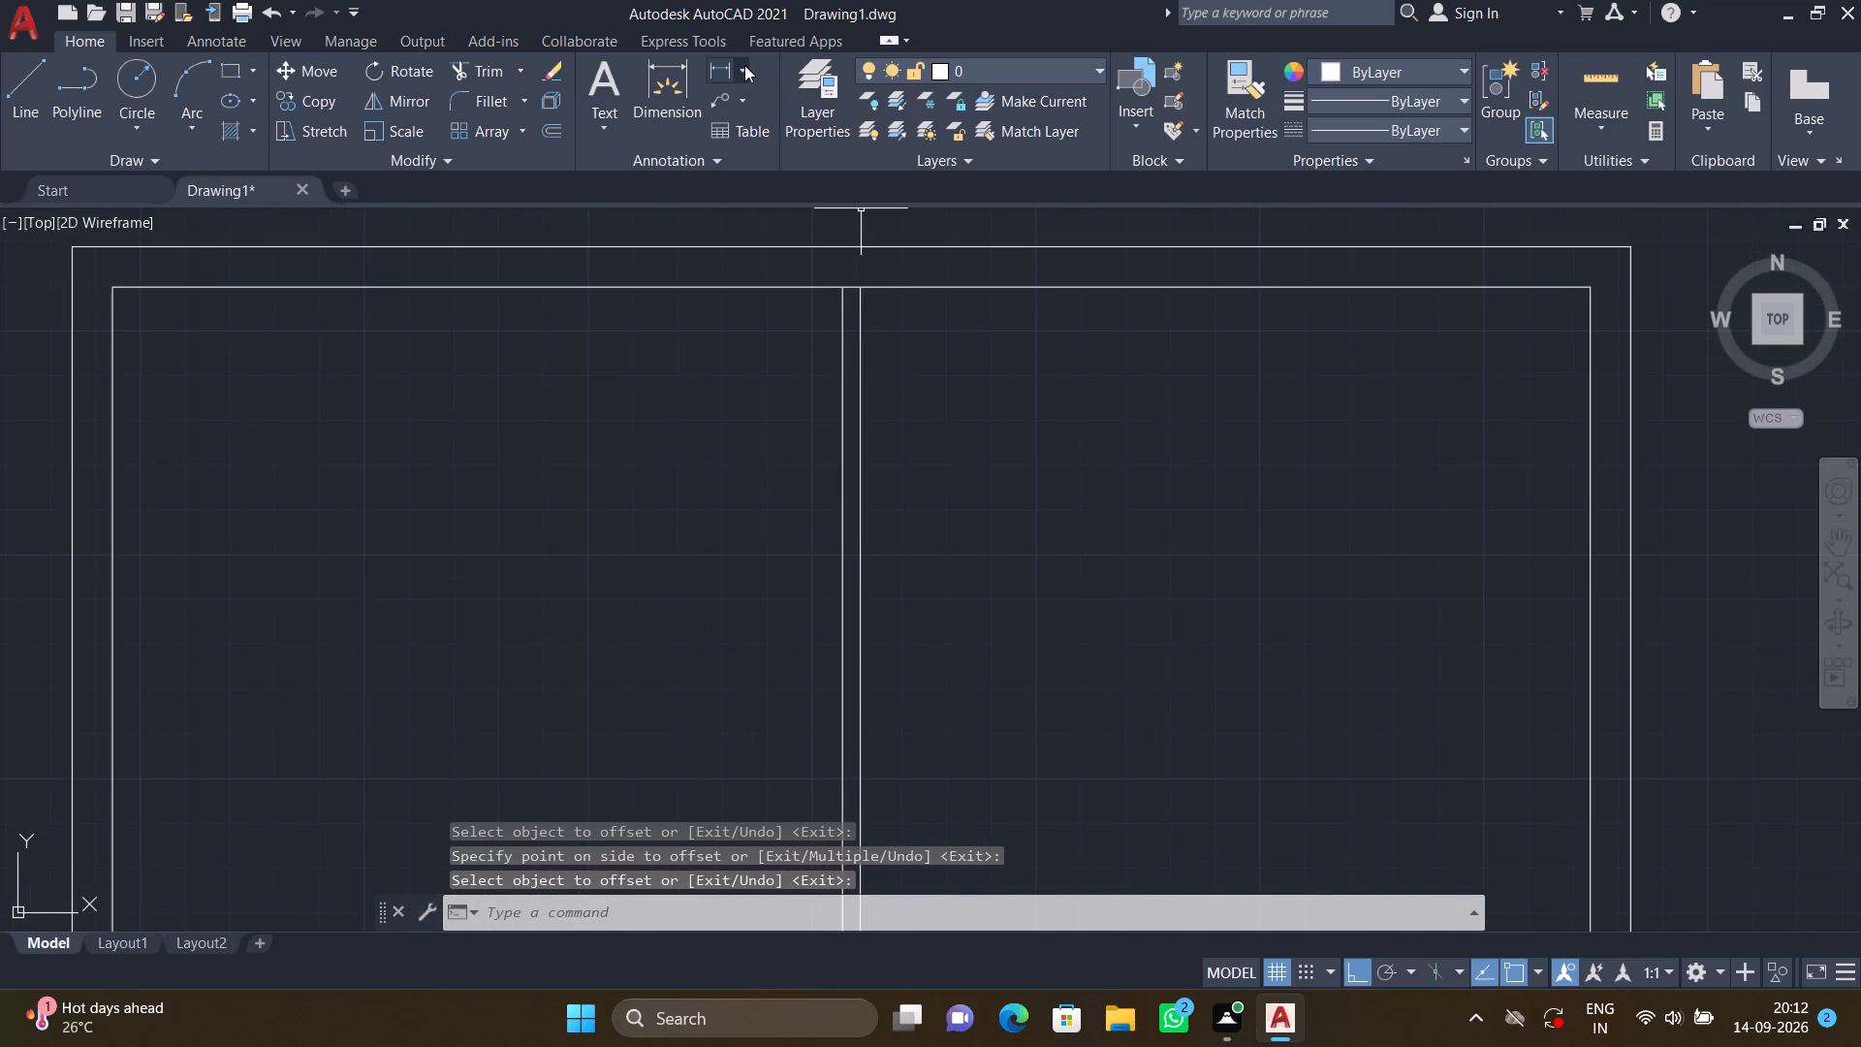
click(743, 64)
click(743, 99)
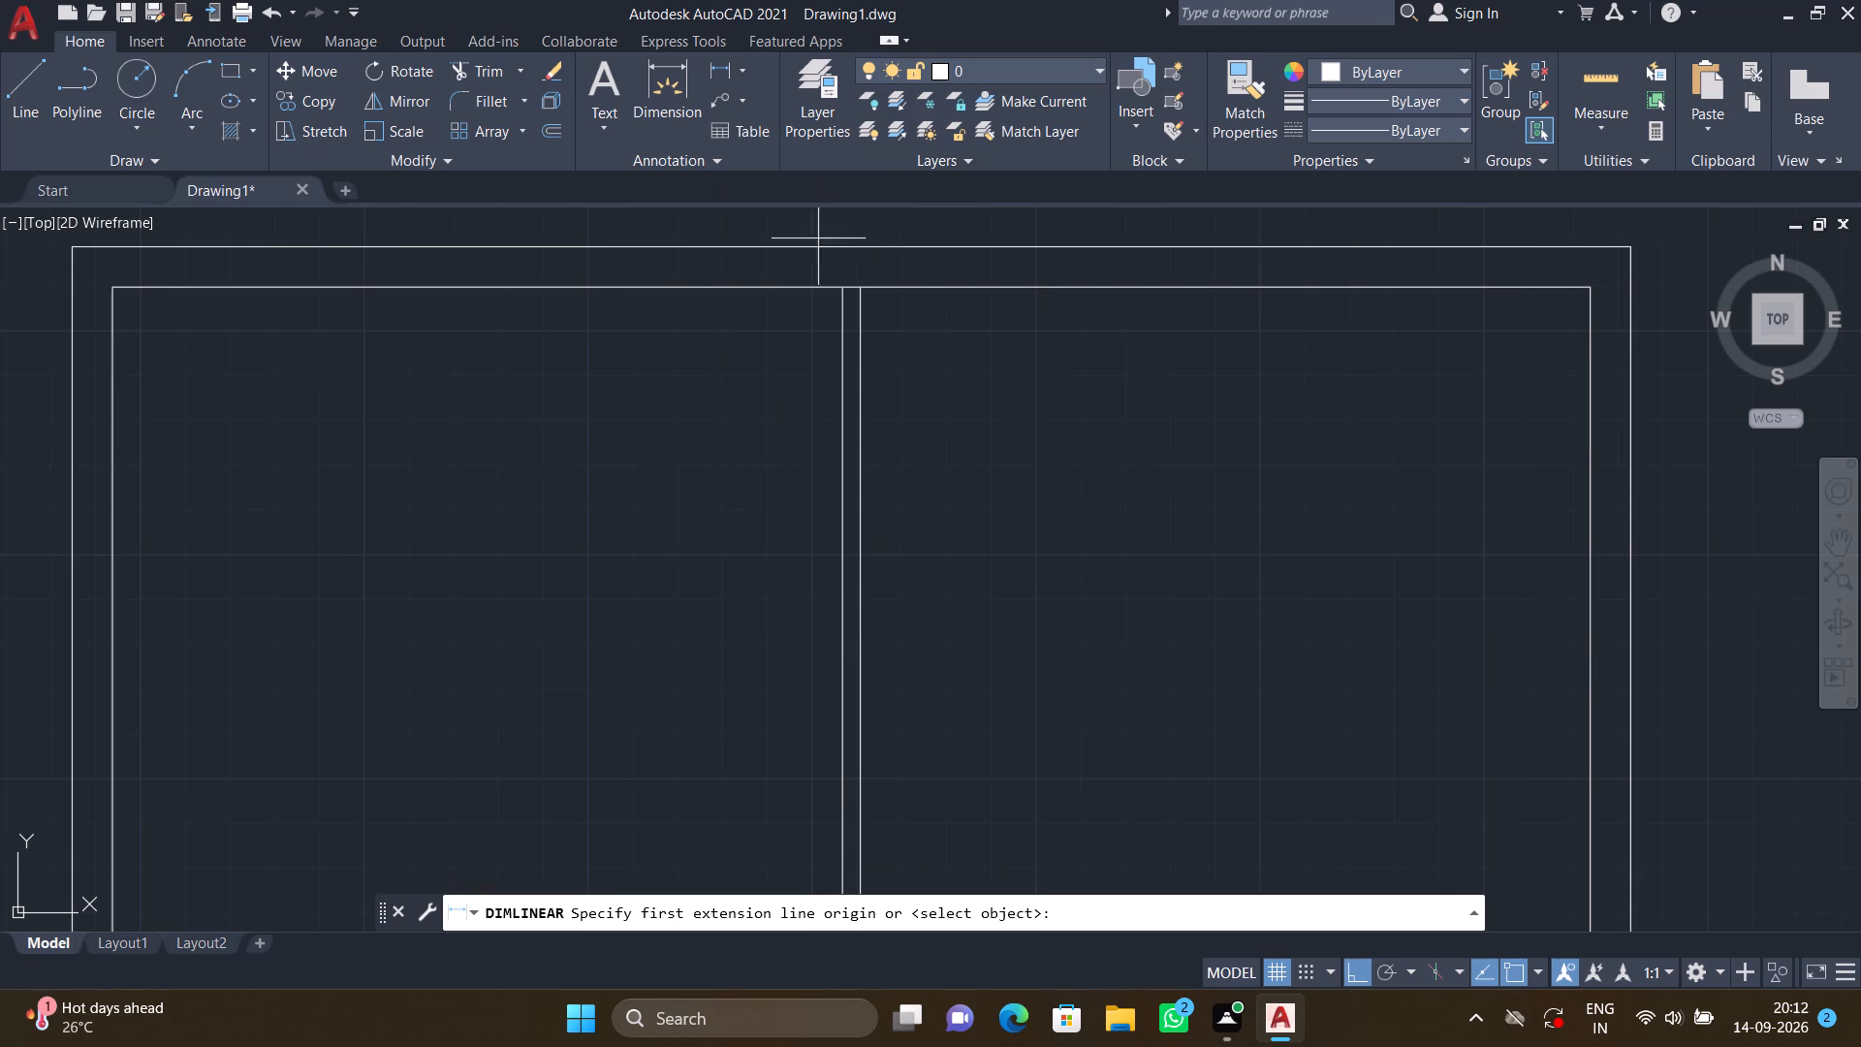
scroll(840, 303, up, 4)
scroll(842, 289, down, 2)
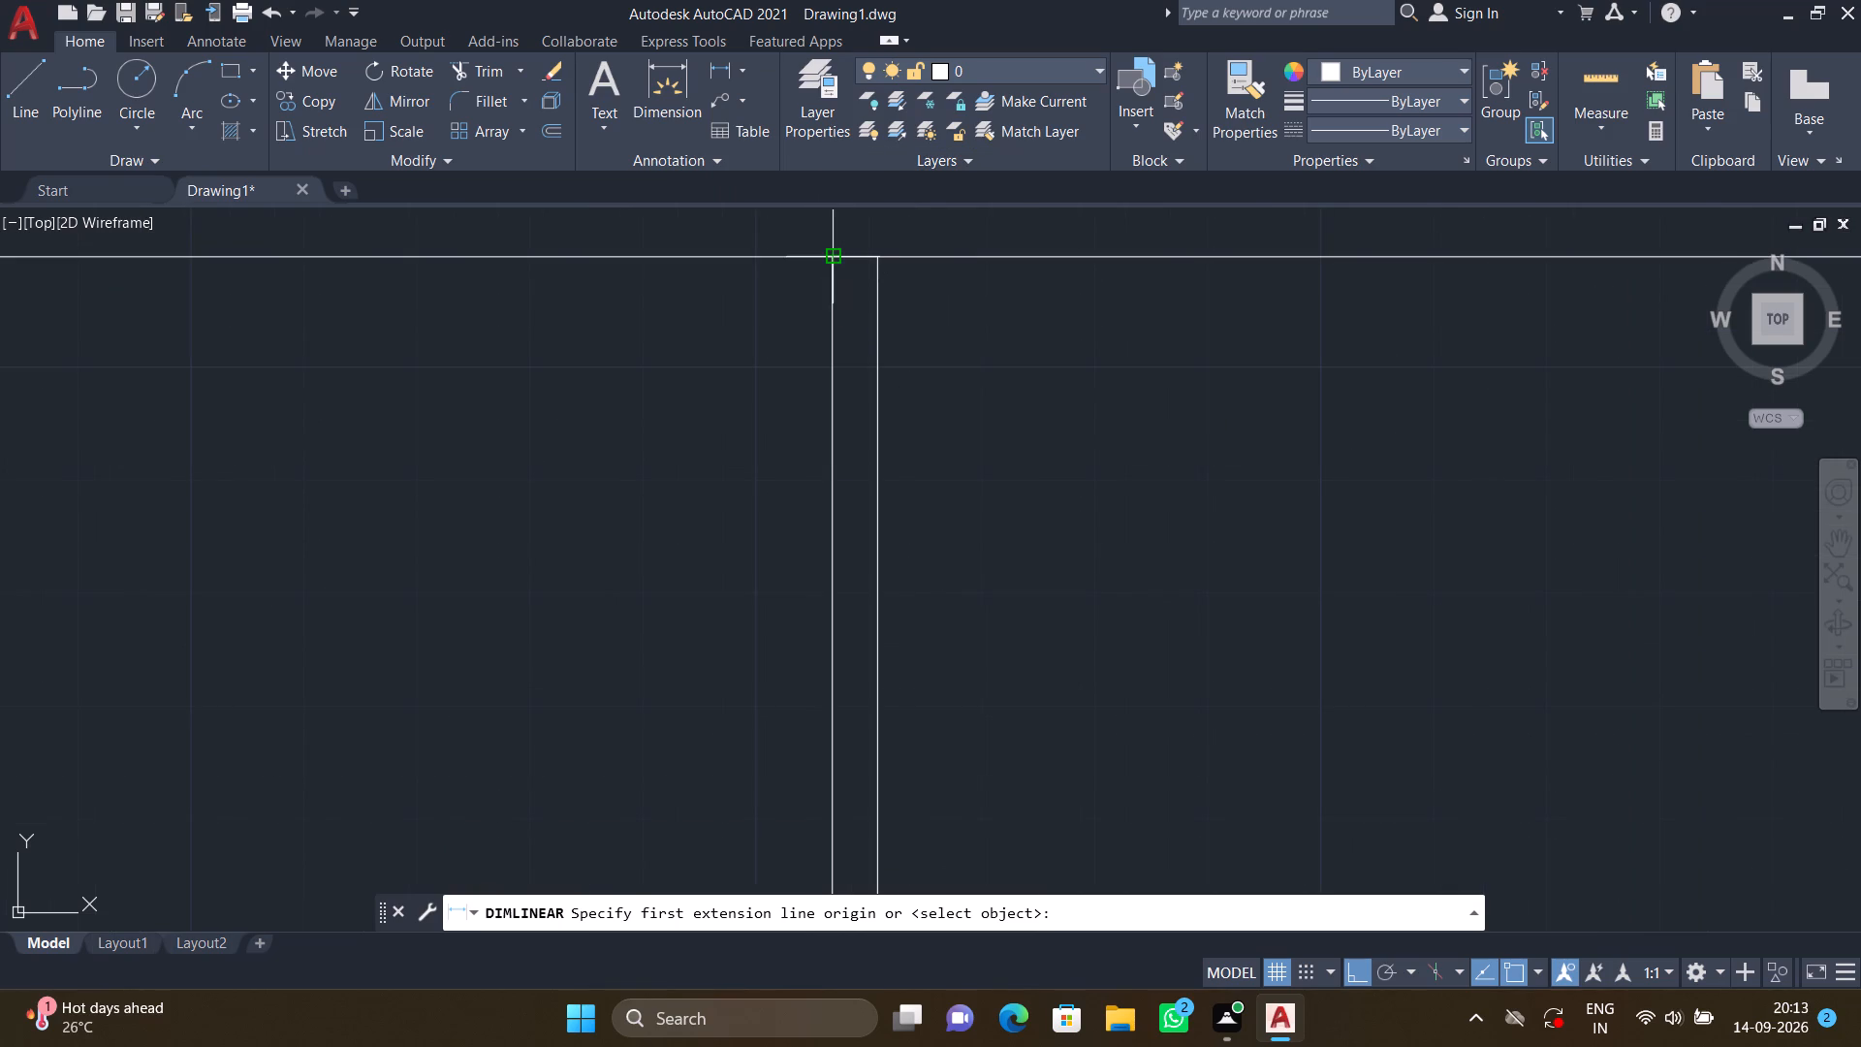
click(832, 252)
click(871, 258)
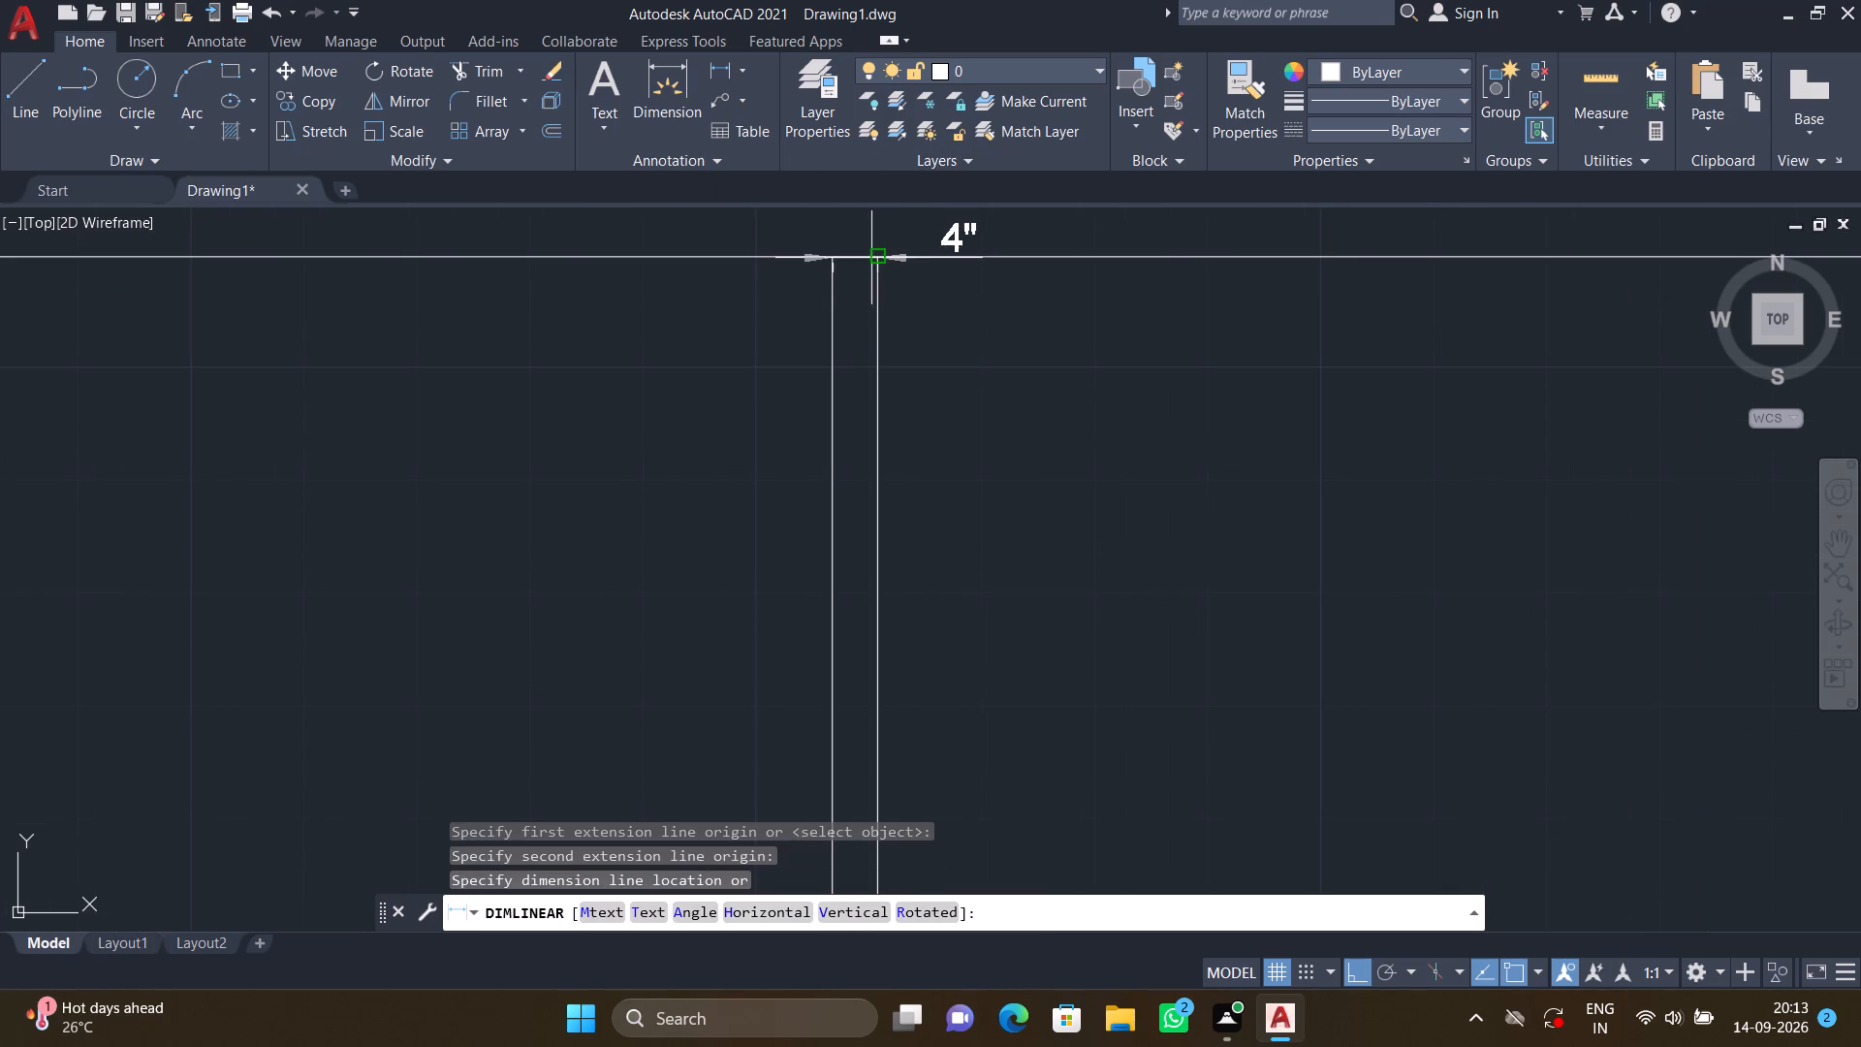
key(Escape)
Offset the inner outline's top line 11'0" downward to form the upper face of a horizontal partition.
scroll(875, 267, down, 2)
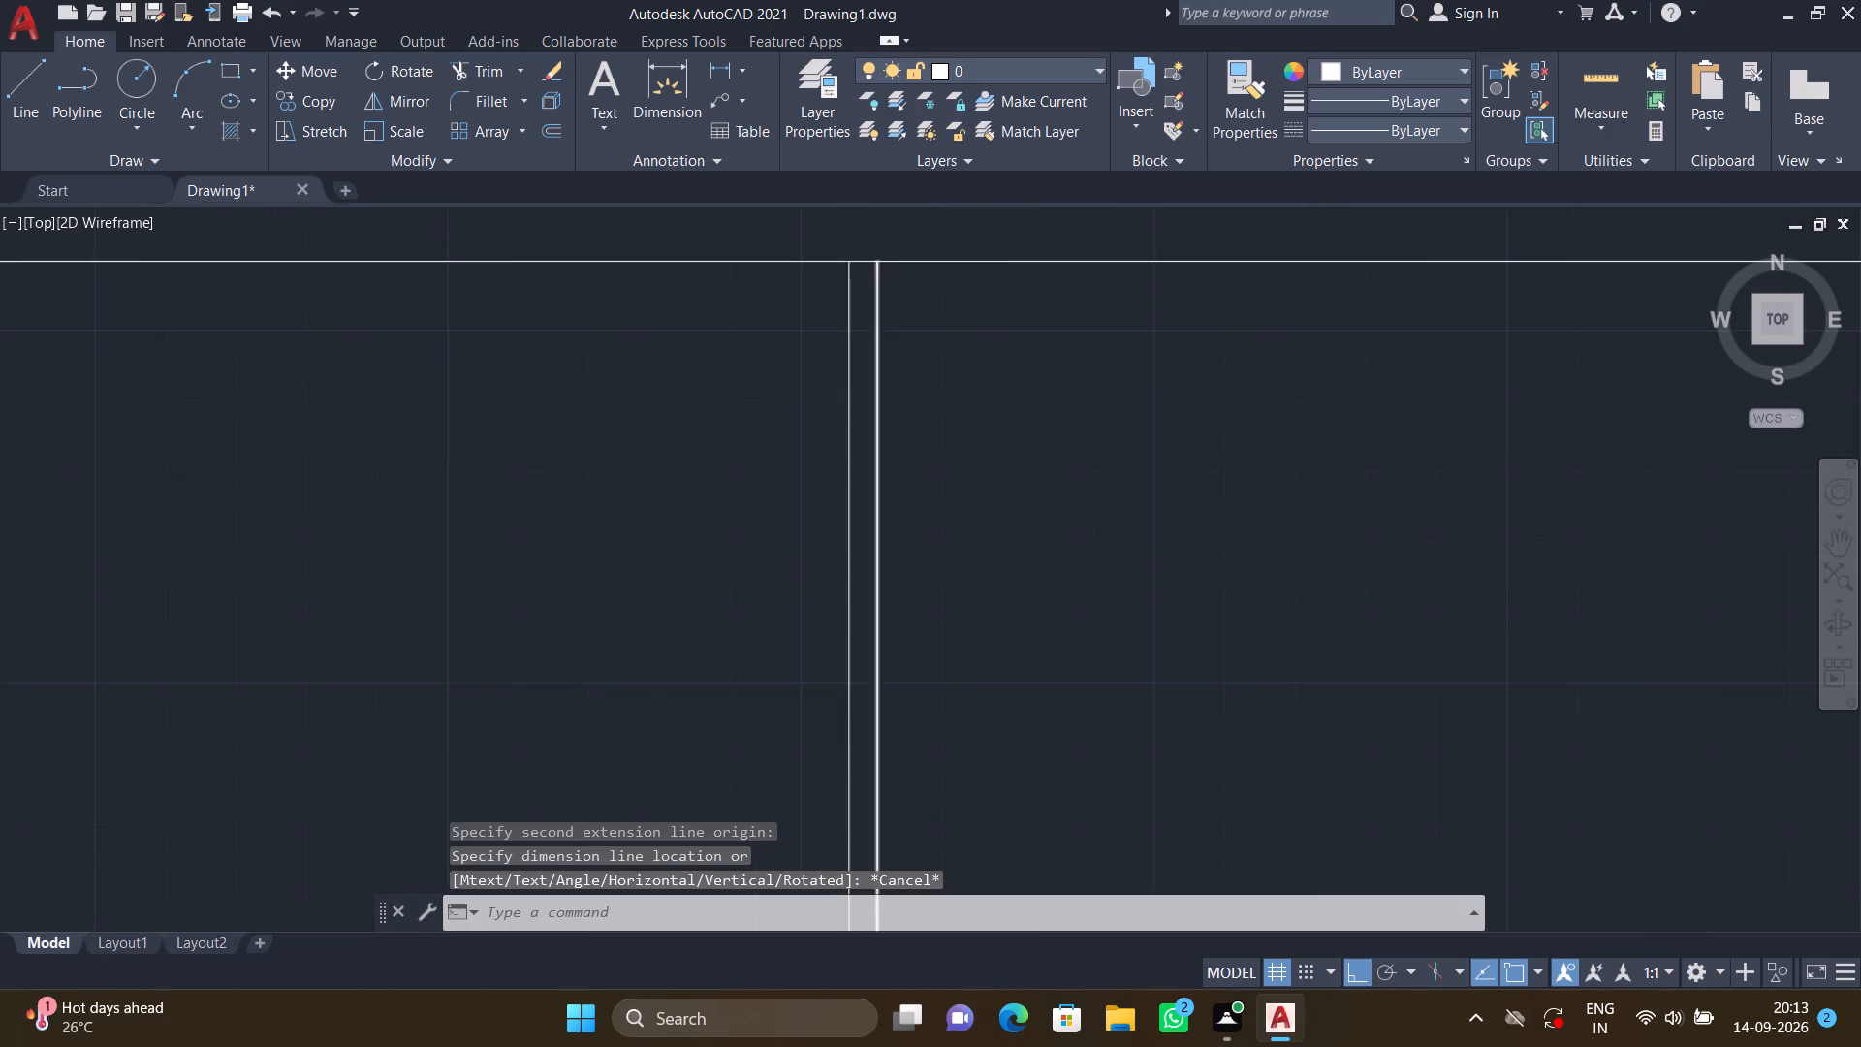
scroll(877, 268, down, 2)
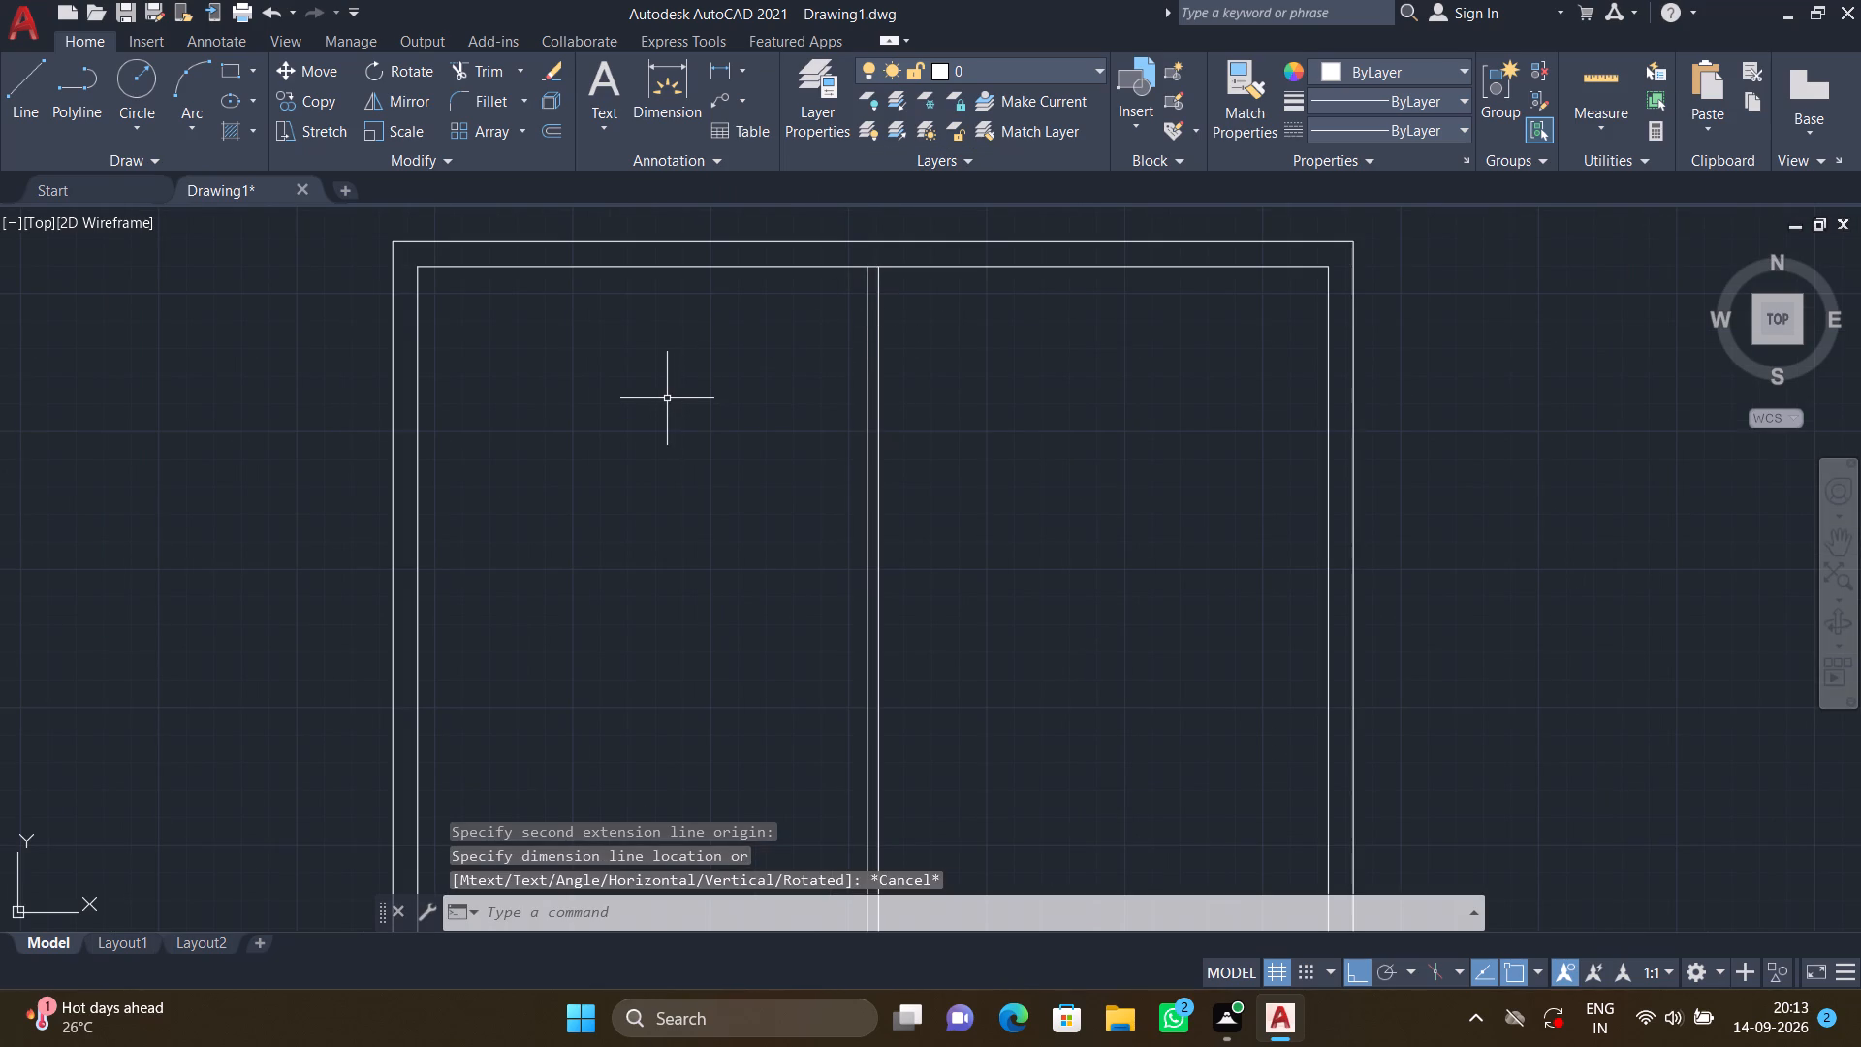
key(o)
key(Return)
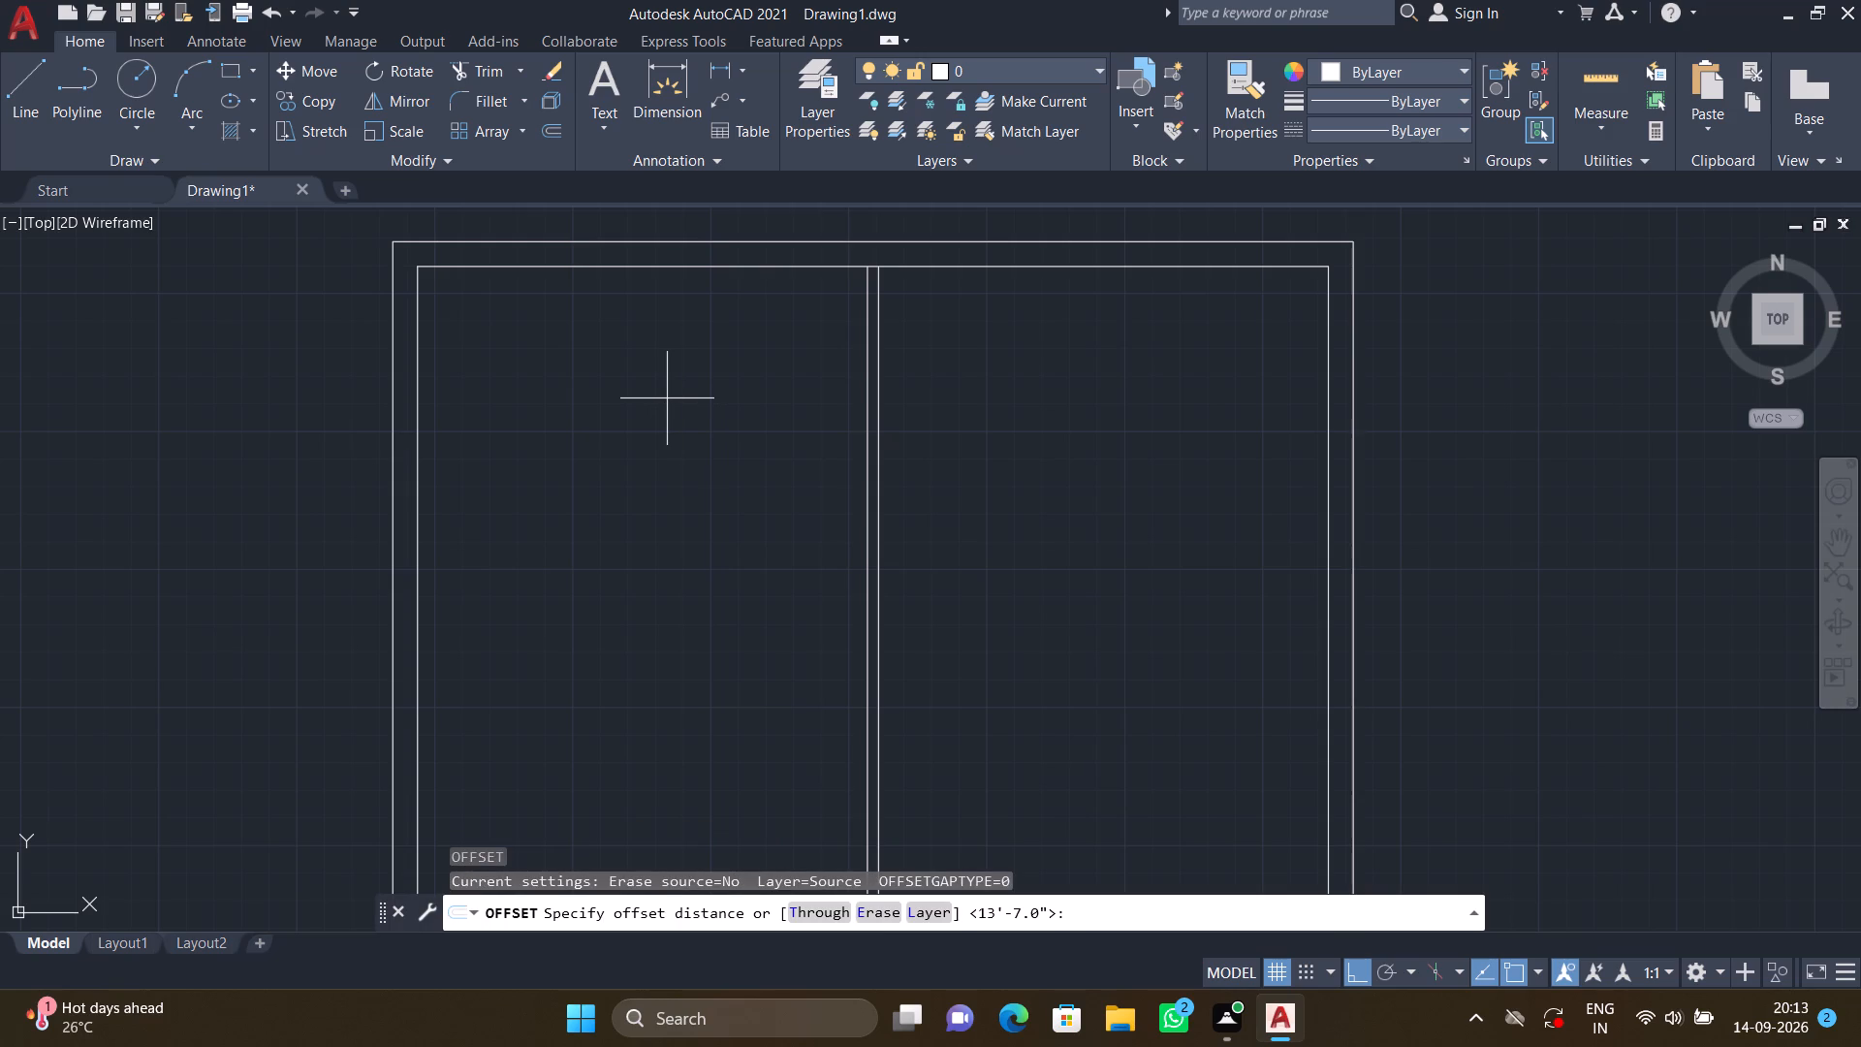
text(11')
text(0")
key(Return)
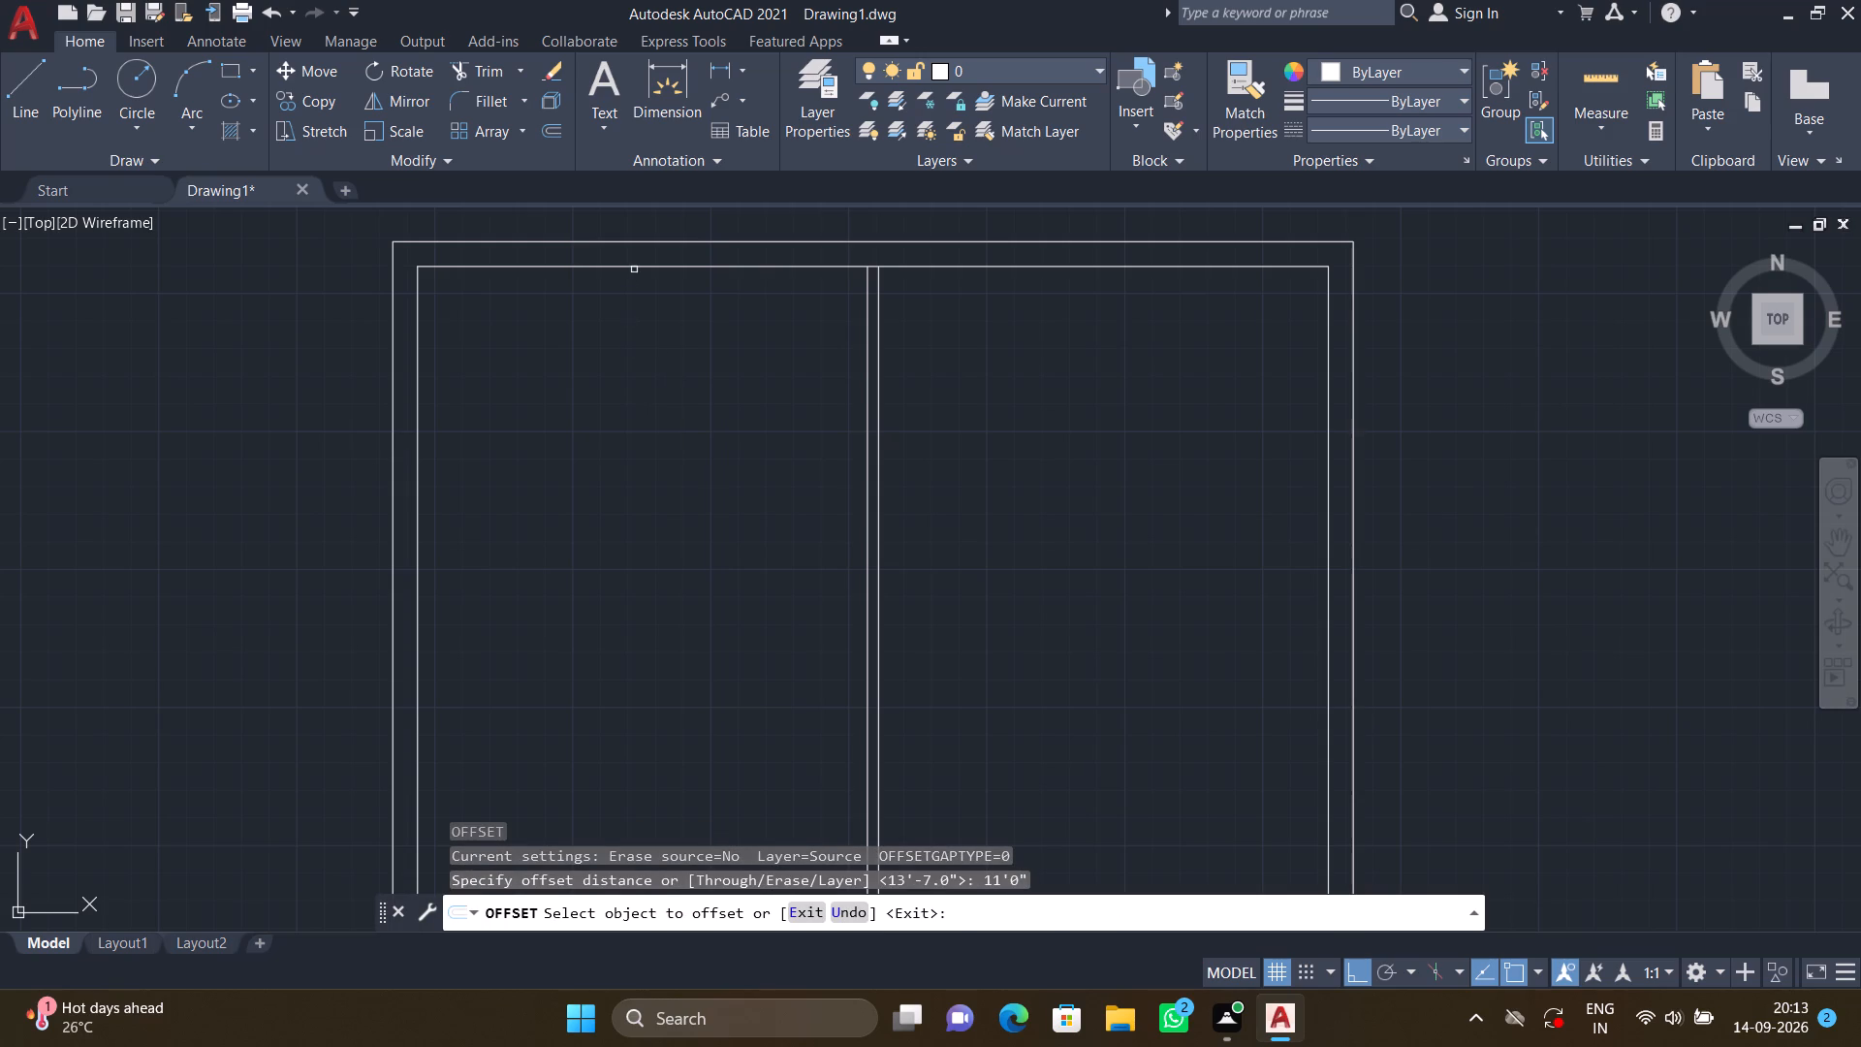
click(636, 267)
click(643, 502)
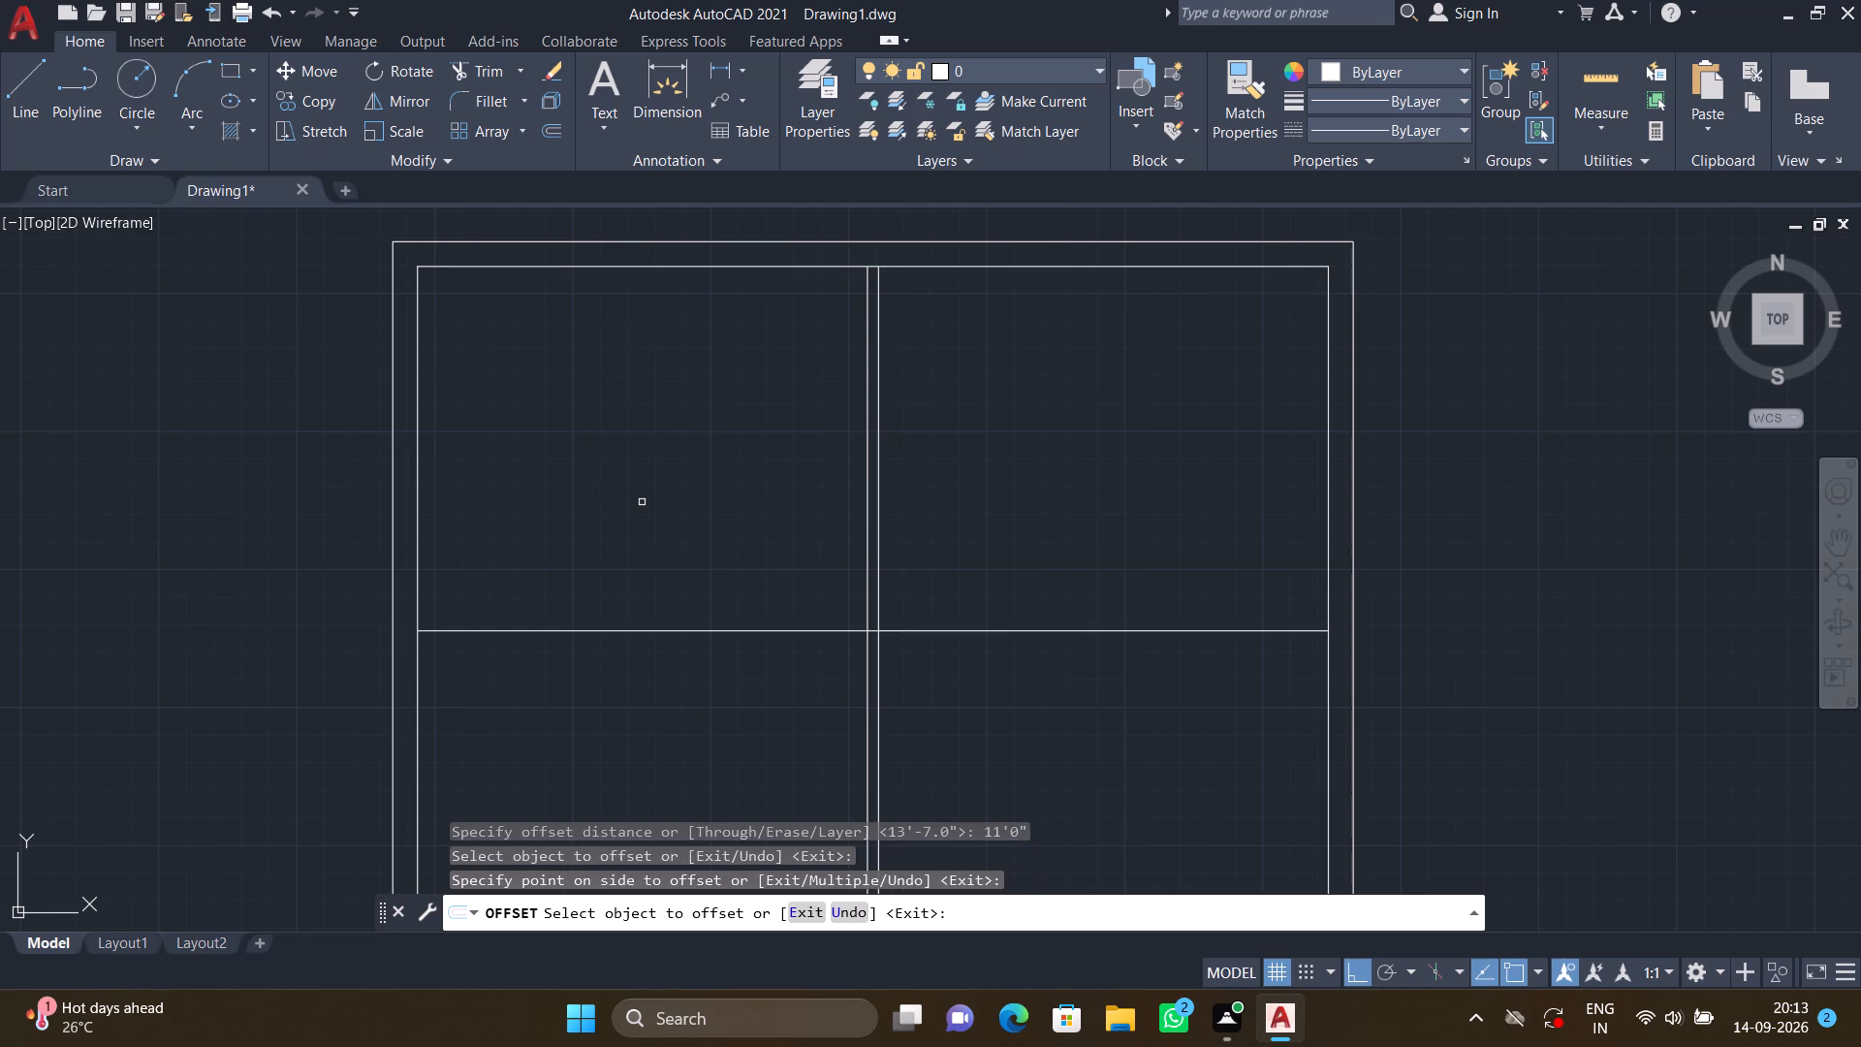
key(Return)
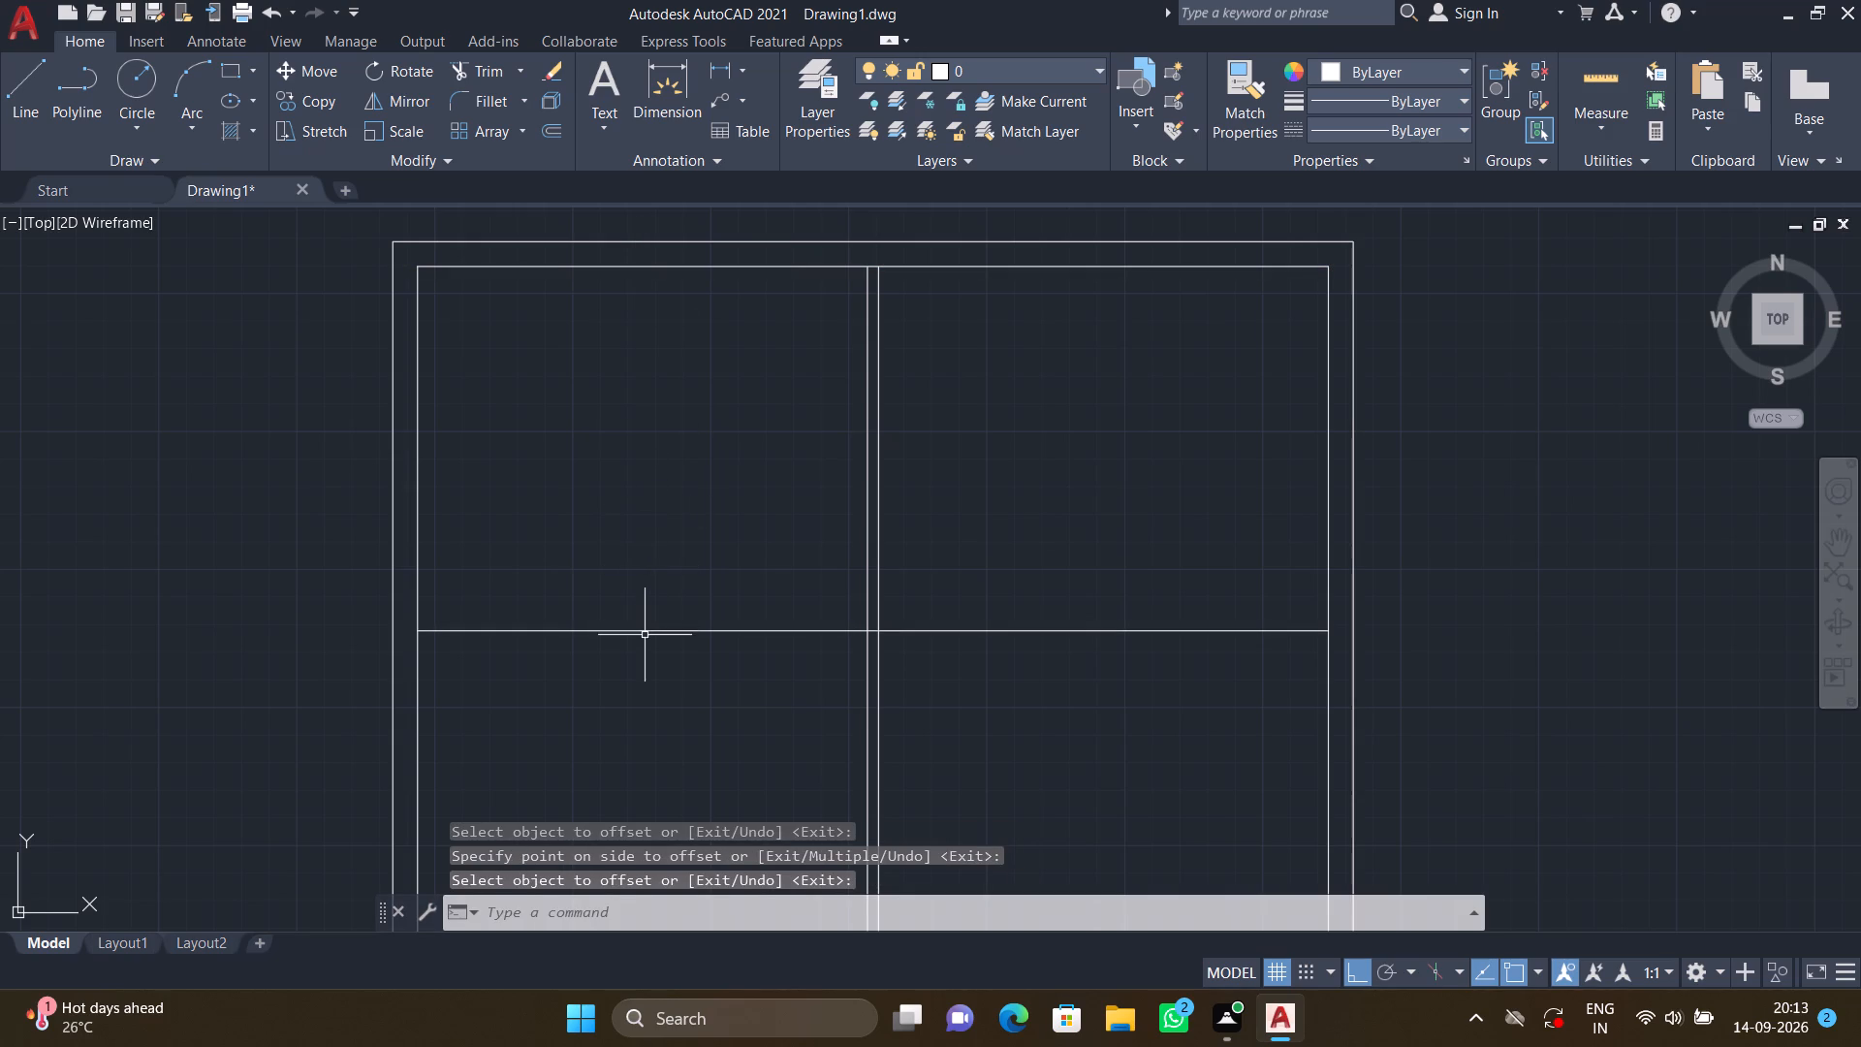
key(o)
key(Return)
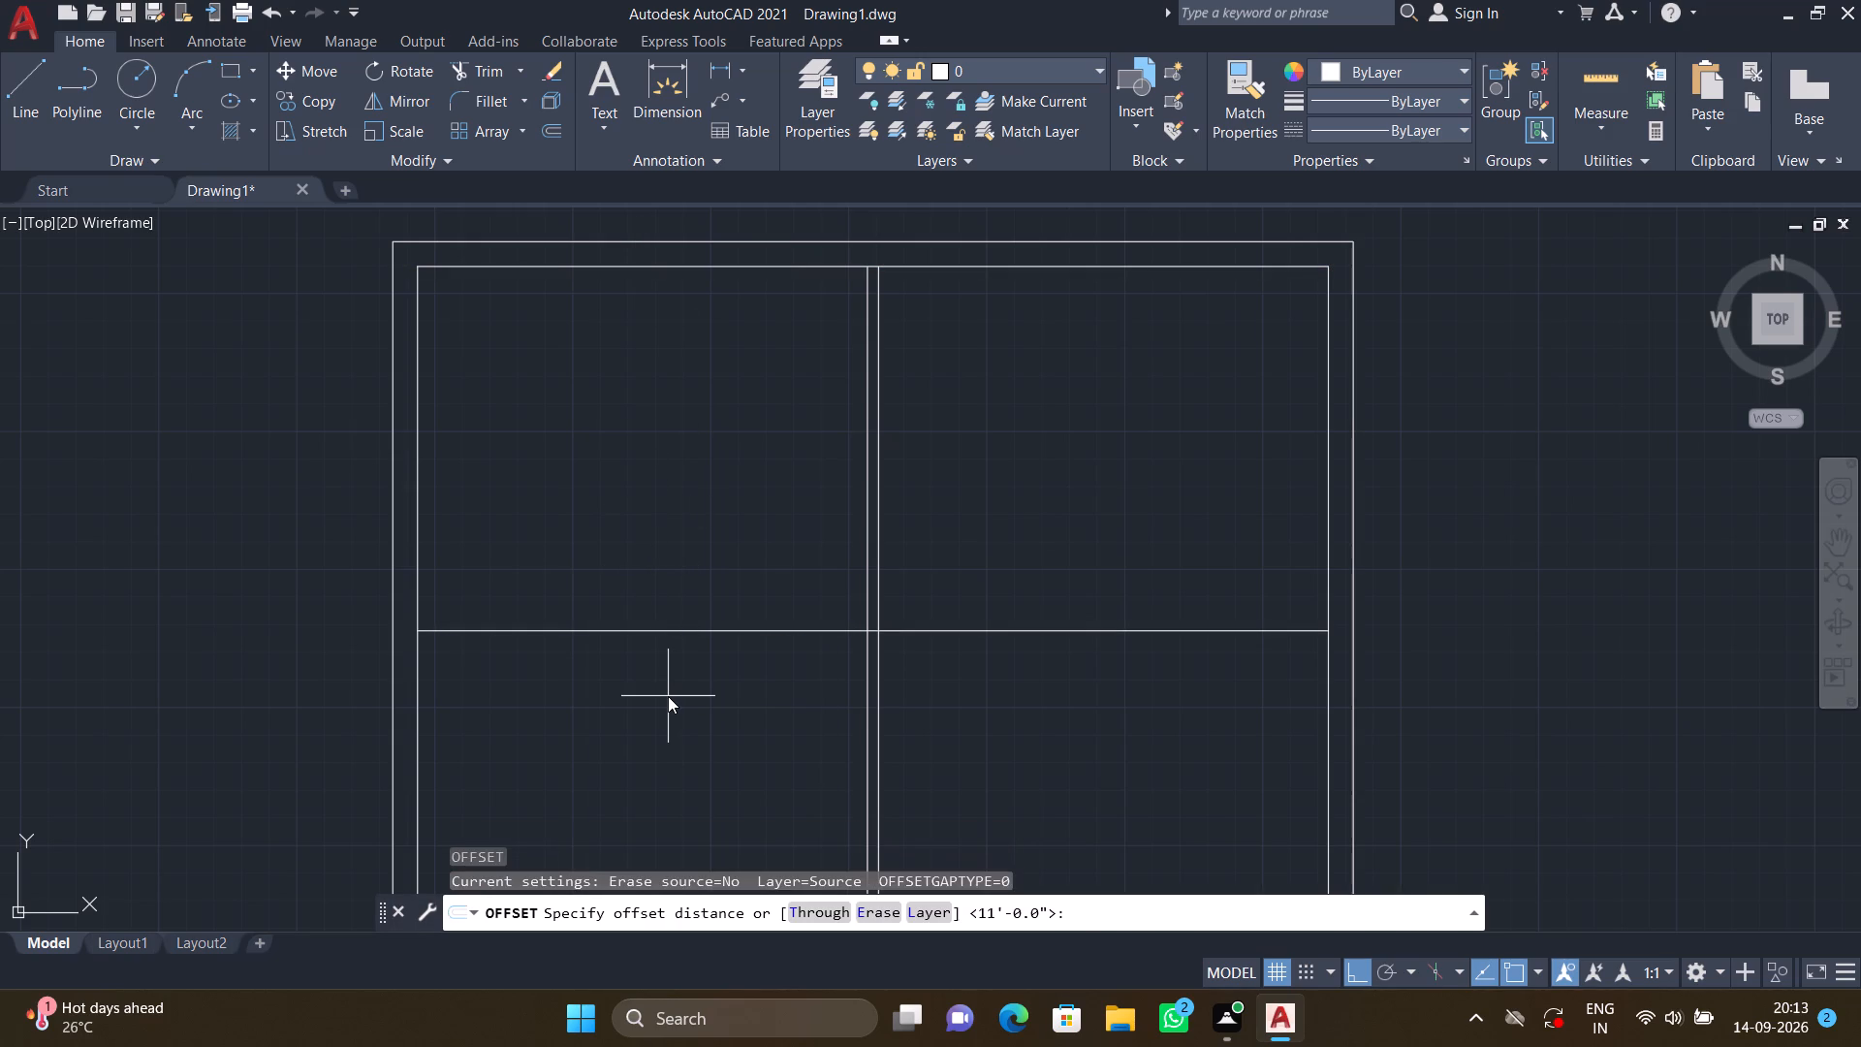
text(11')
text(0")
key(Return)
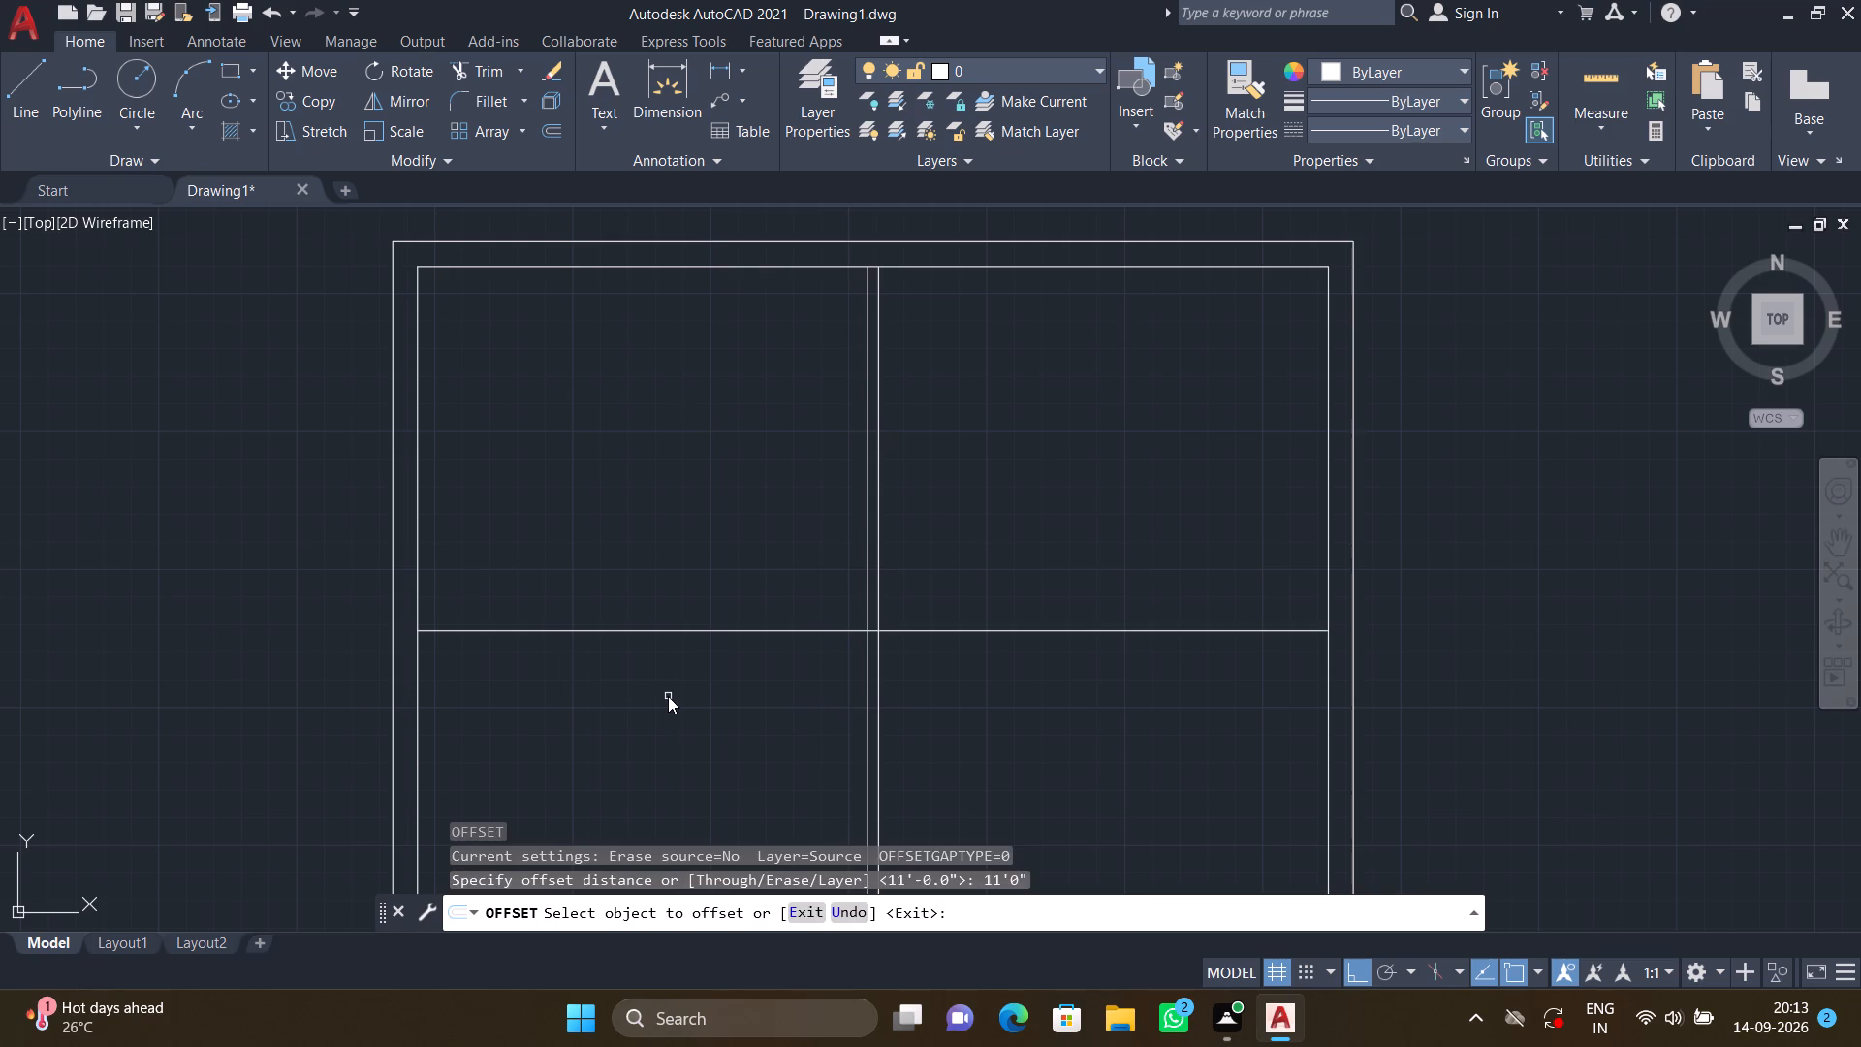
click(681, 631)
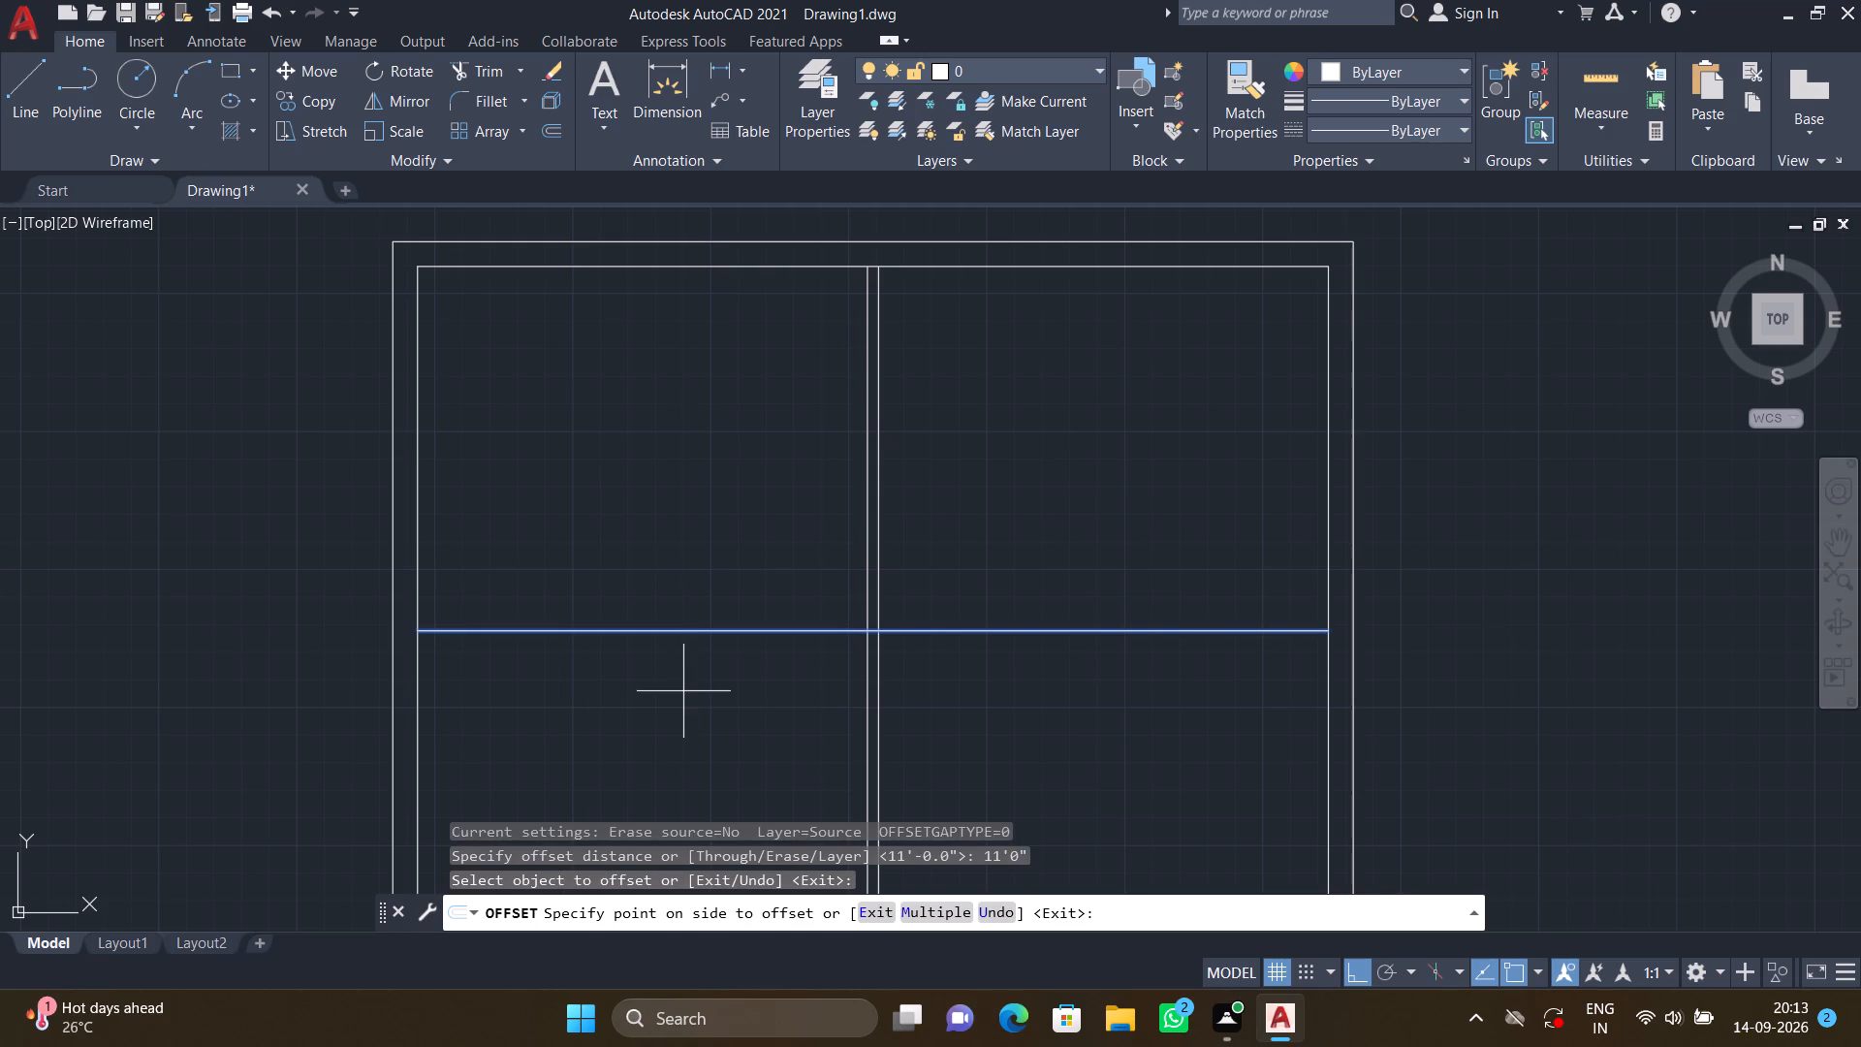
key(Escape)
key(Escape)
Offset the horizontal partition line 4" downward to form the partition's lower face.
key(o)
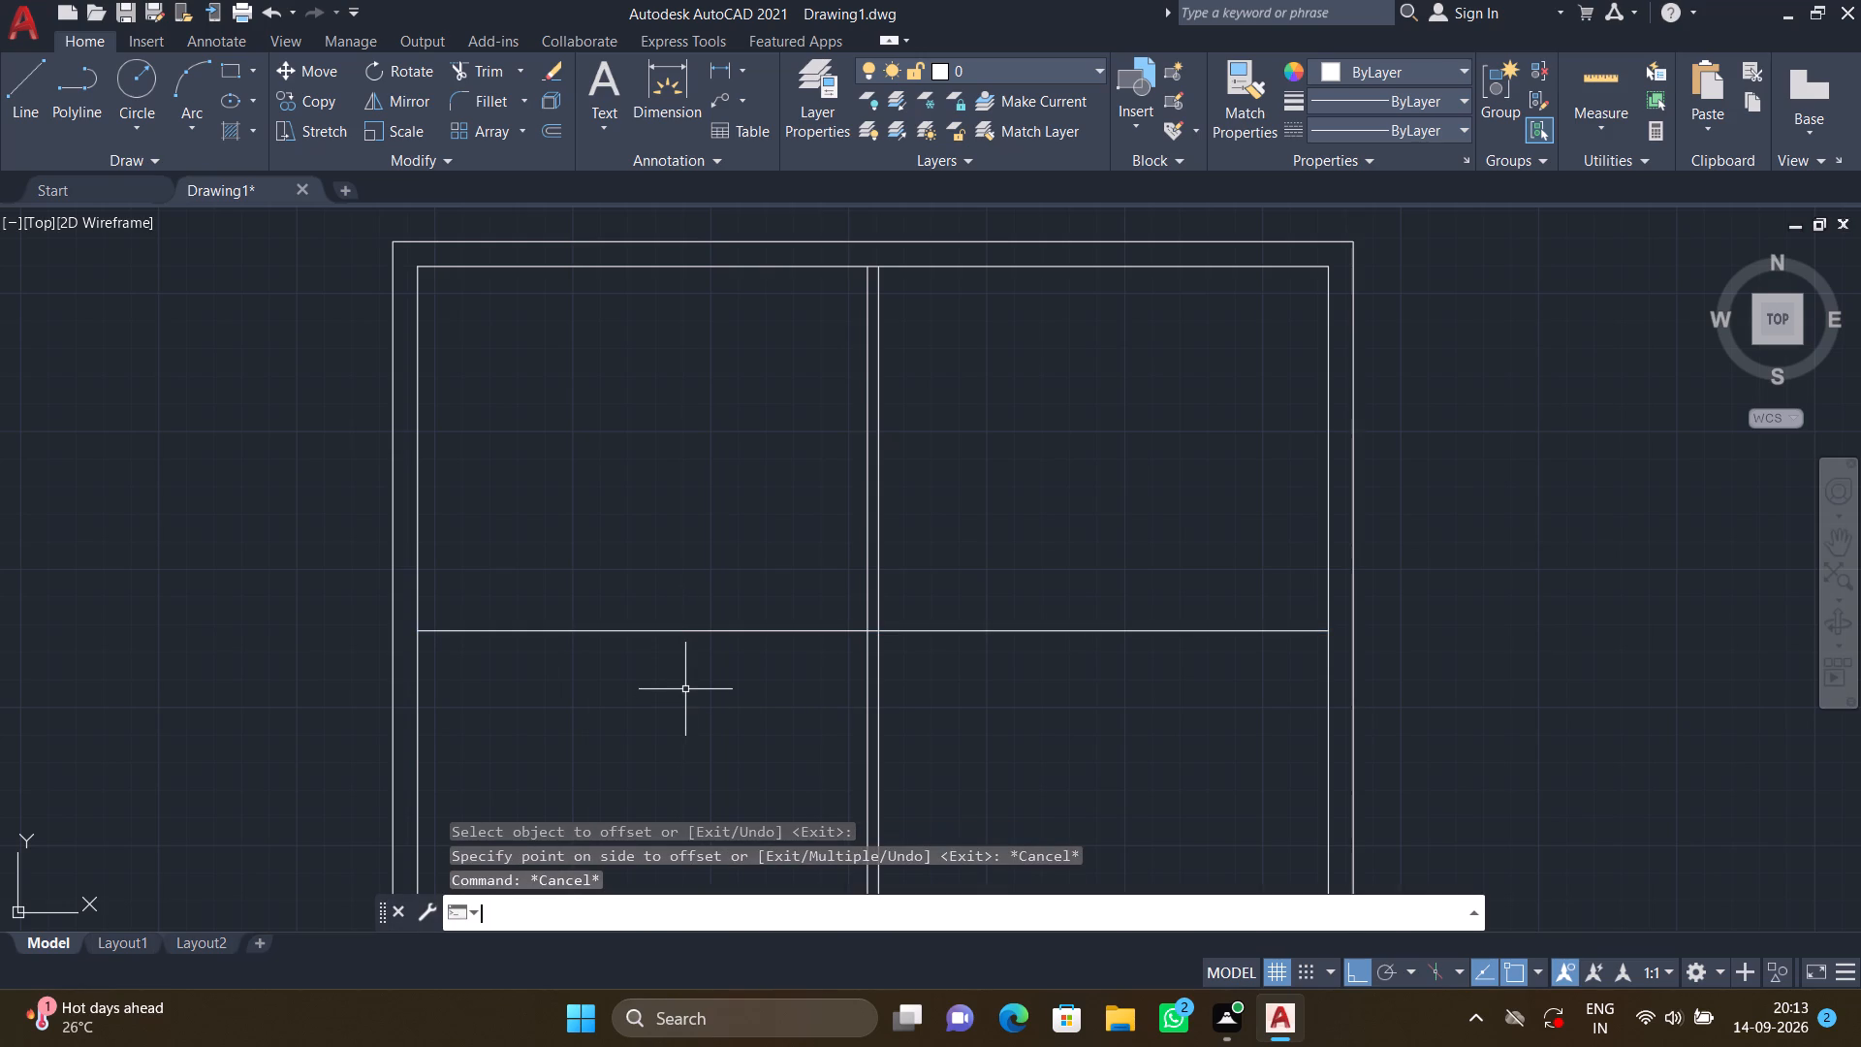
key(Return)
text(4")
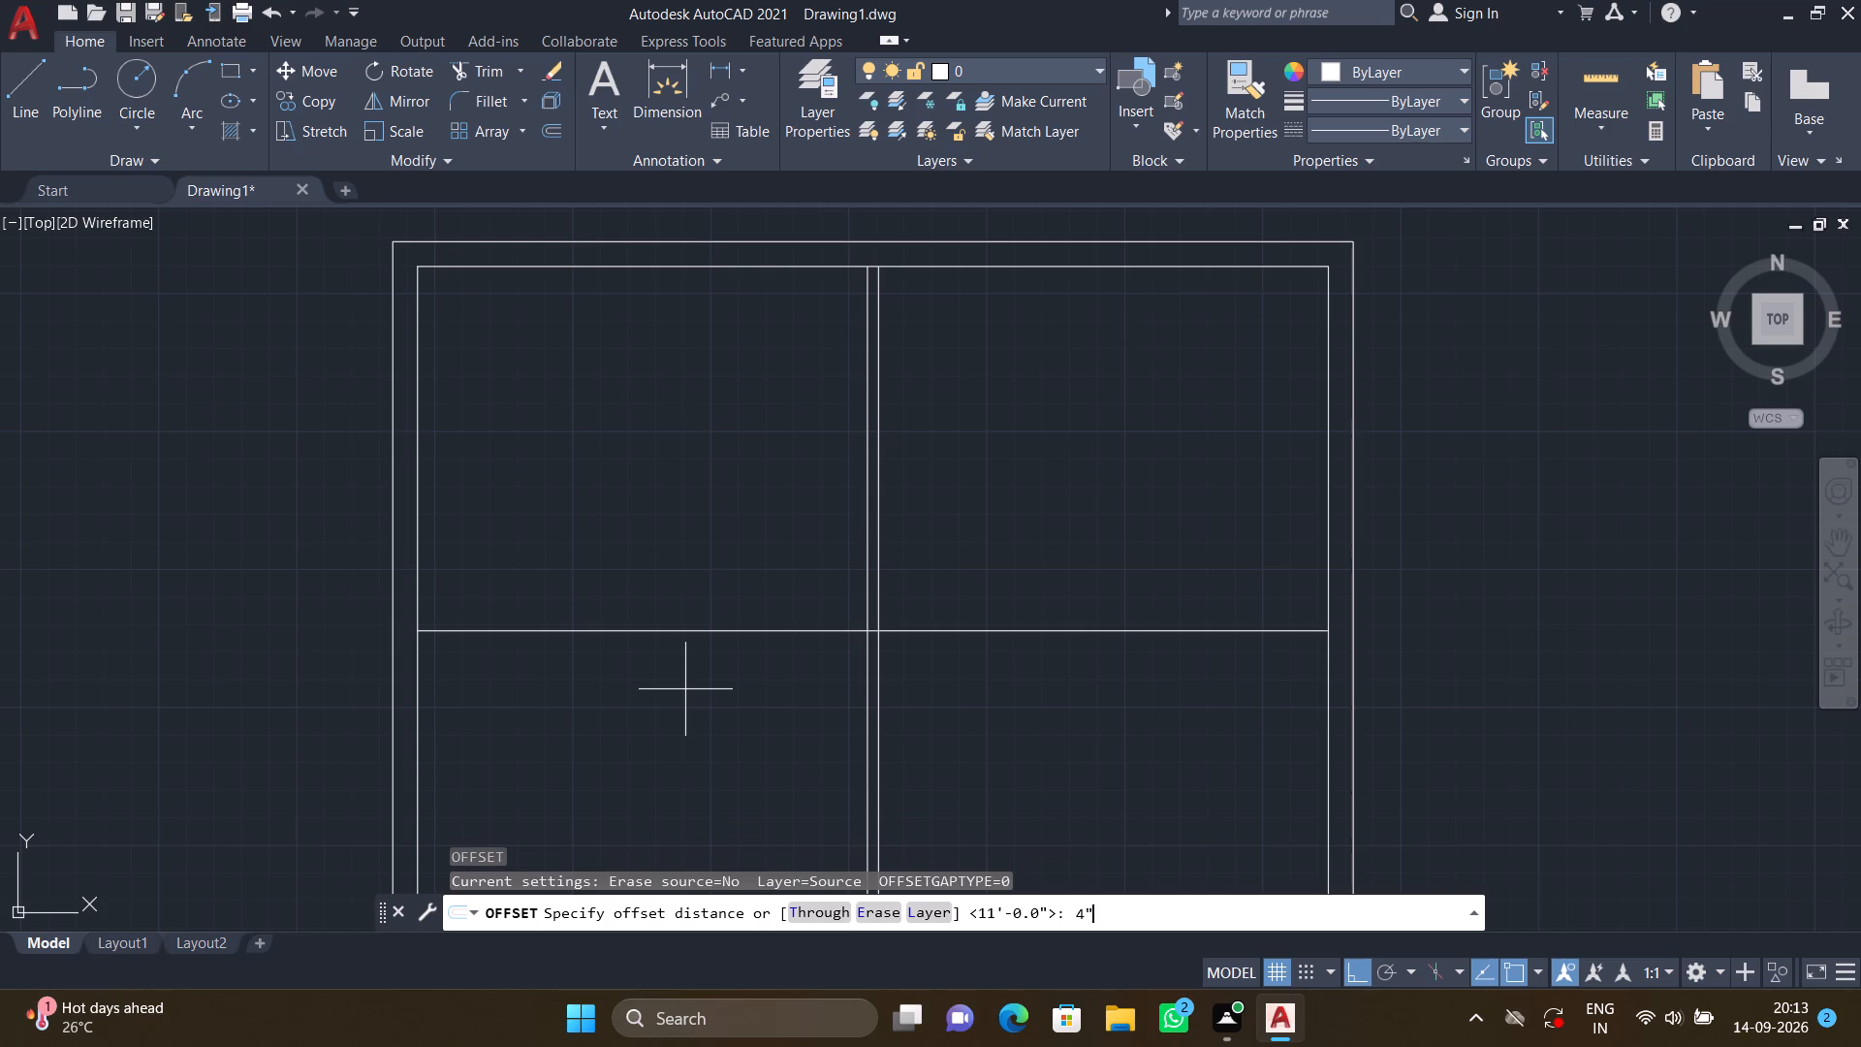
key(Return)
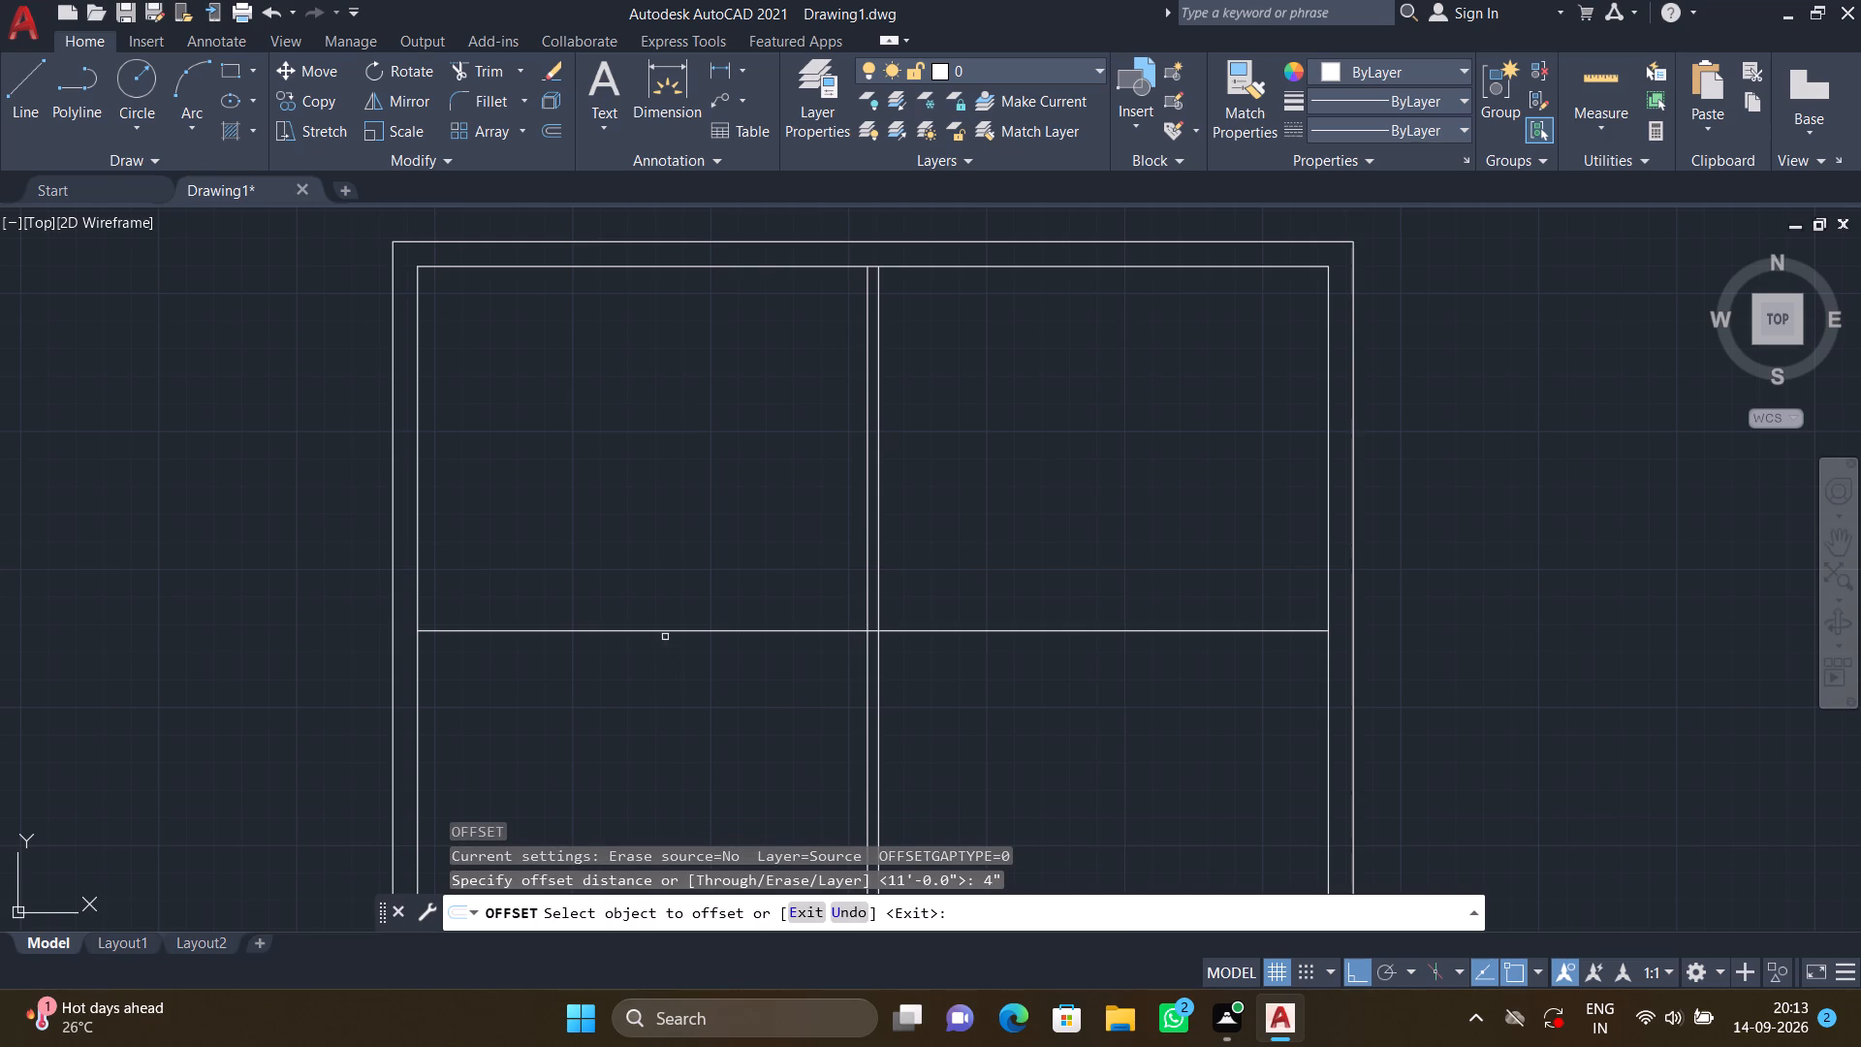
click(670, 631)
click(683, 705)
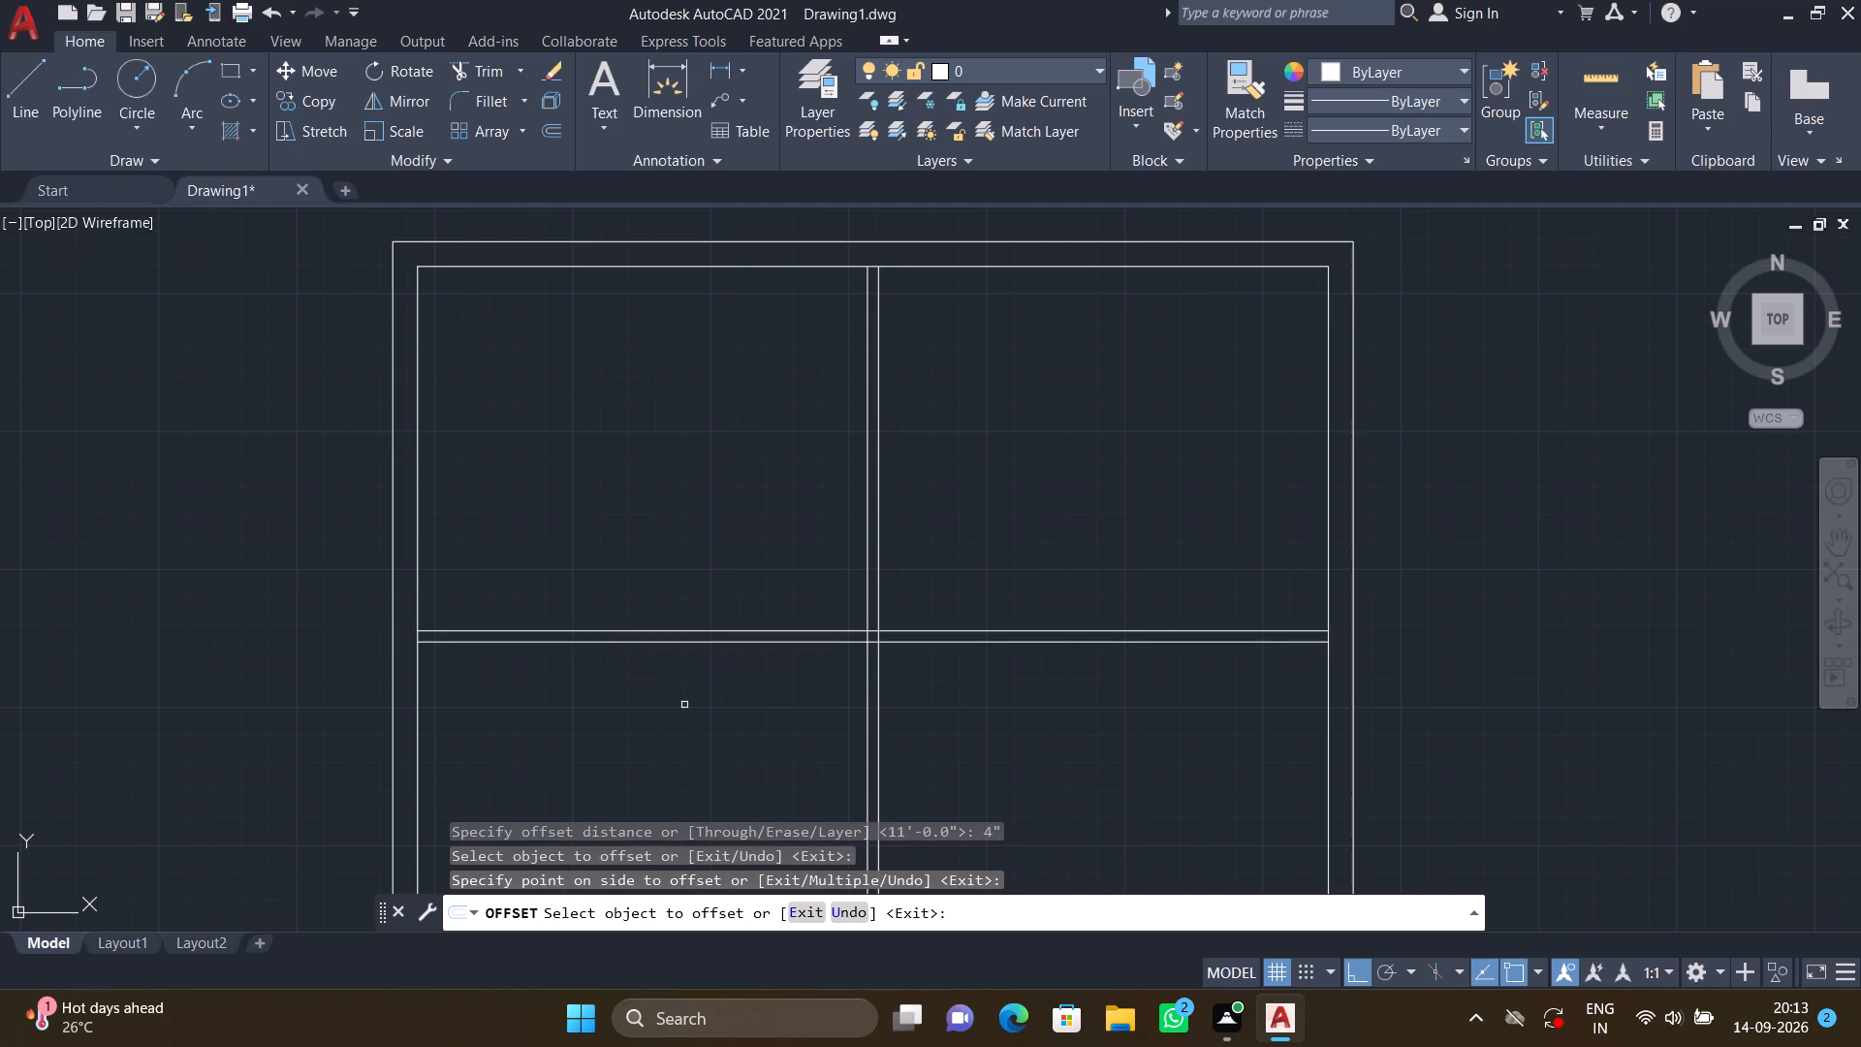
key(Return)
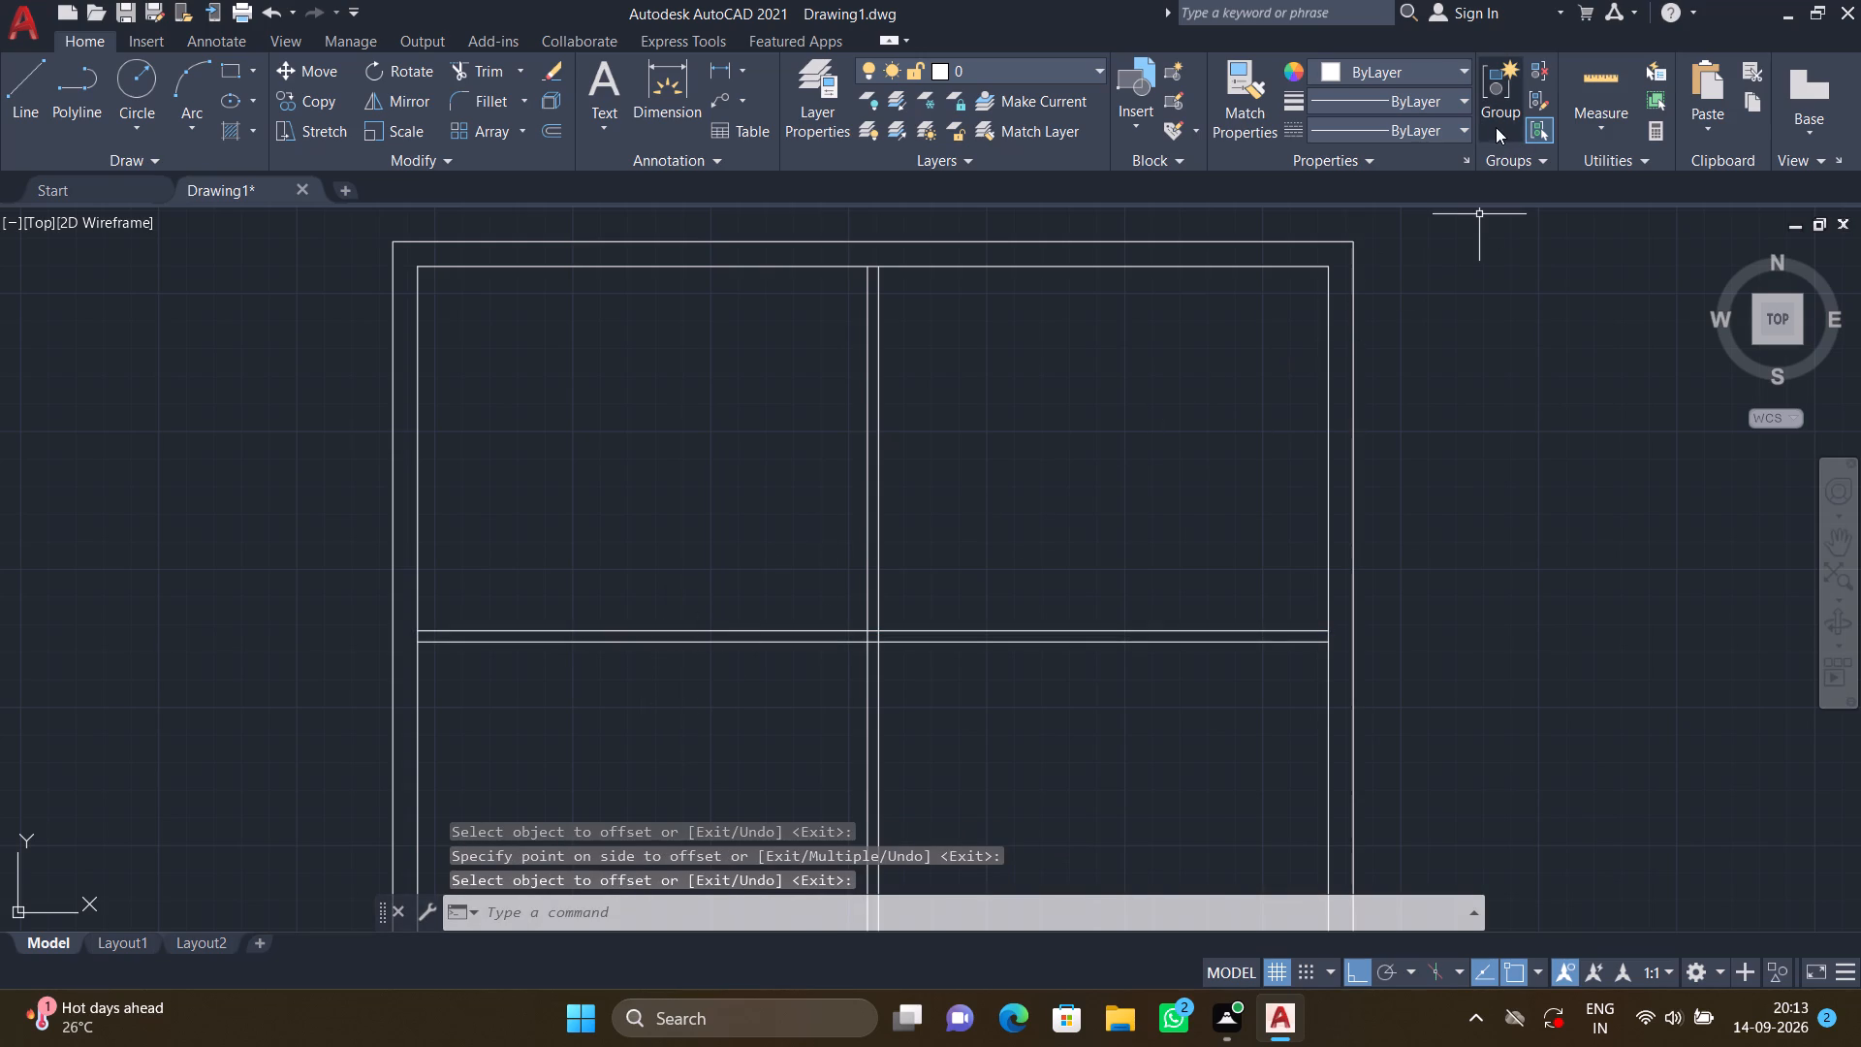
Check the width and depth of the plan's upper-left room with the Quick measure tool.
click(1590, 118)
click(1590, 166)
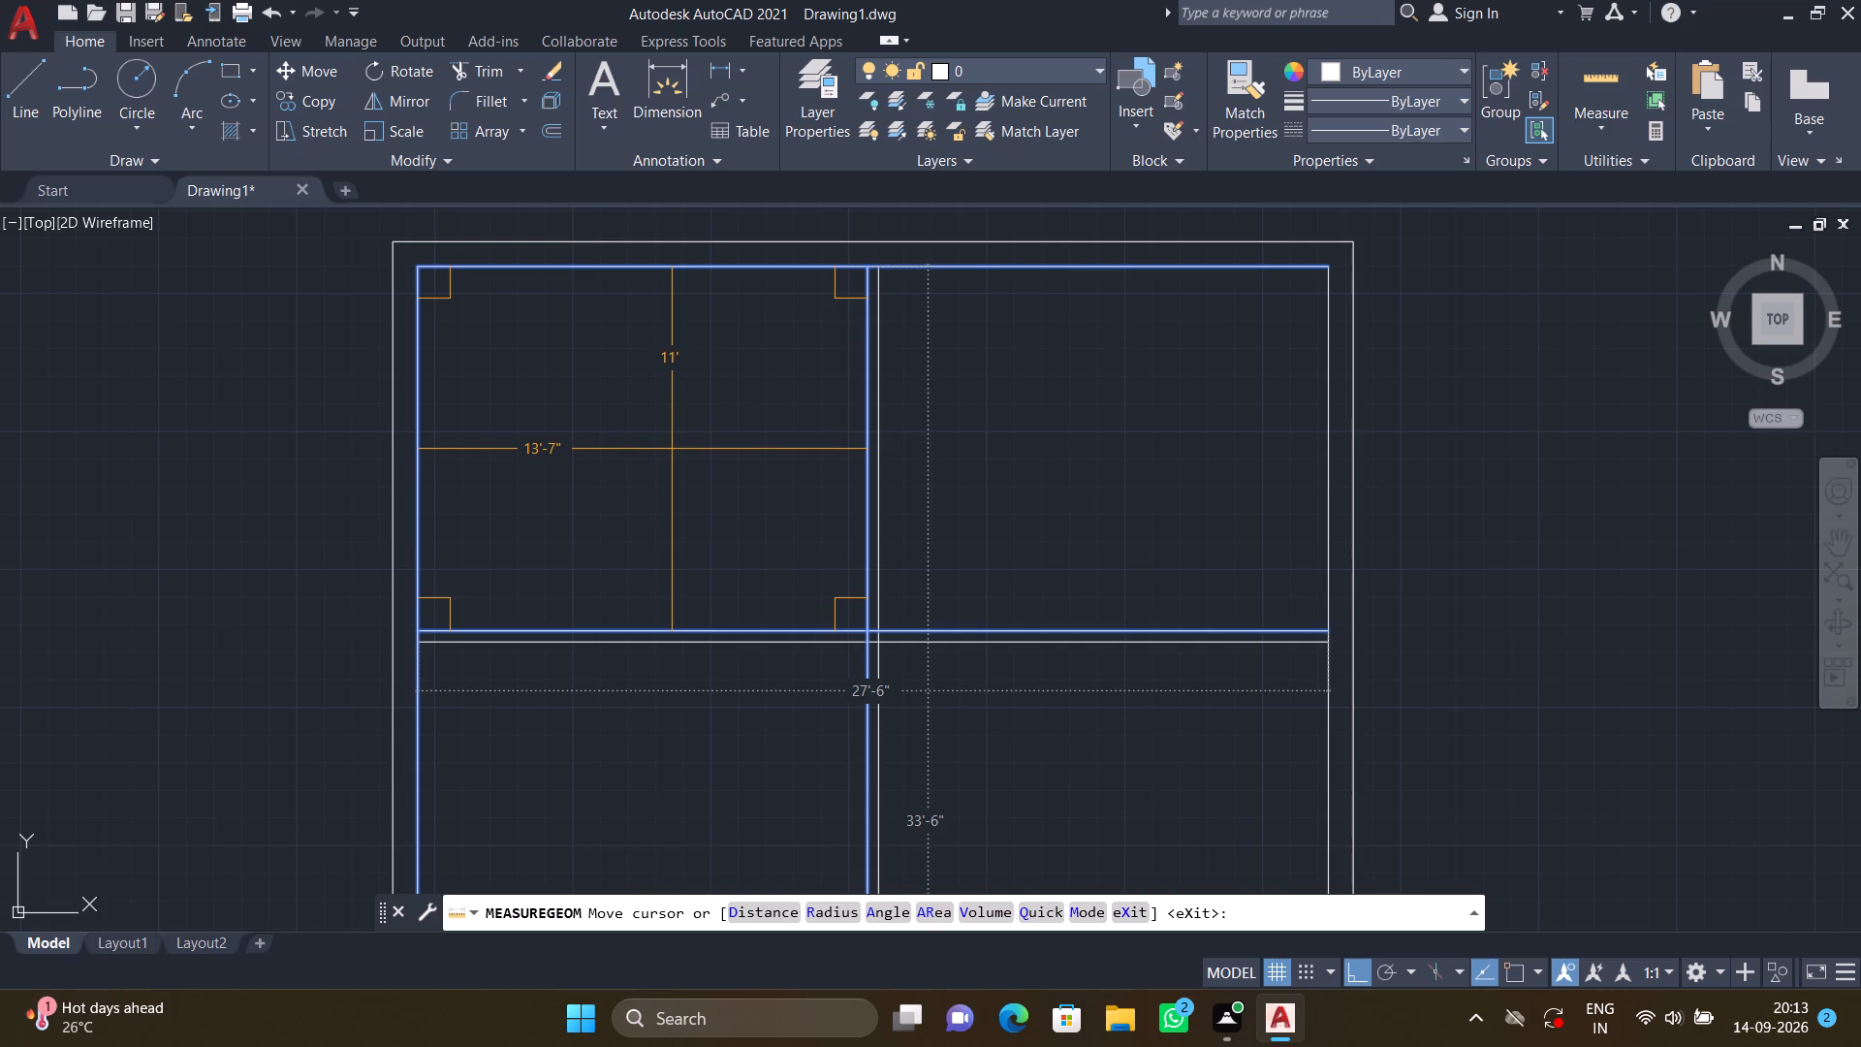
key(Escape)
Trim away both lines of the central vertical partition below the horizontal partition.
scroll(836, 485, down, 1)
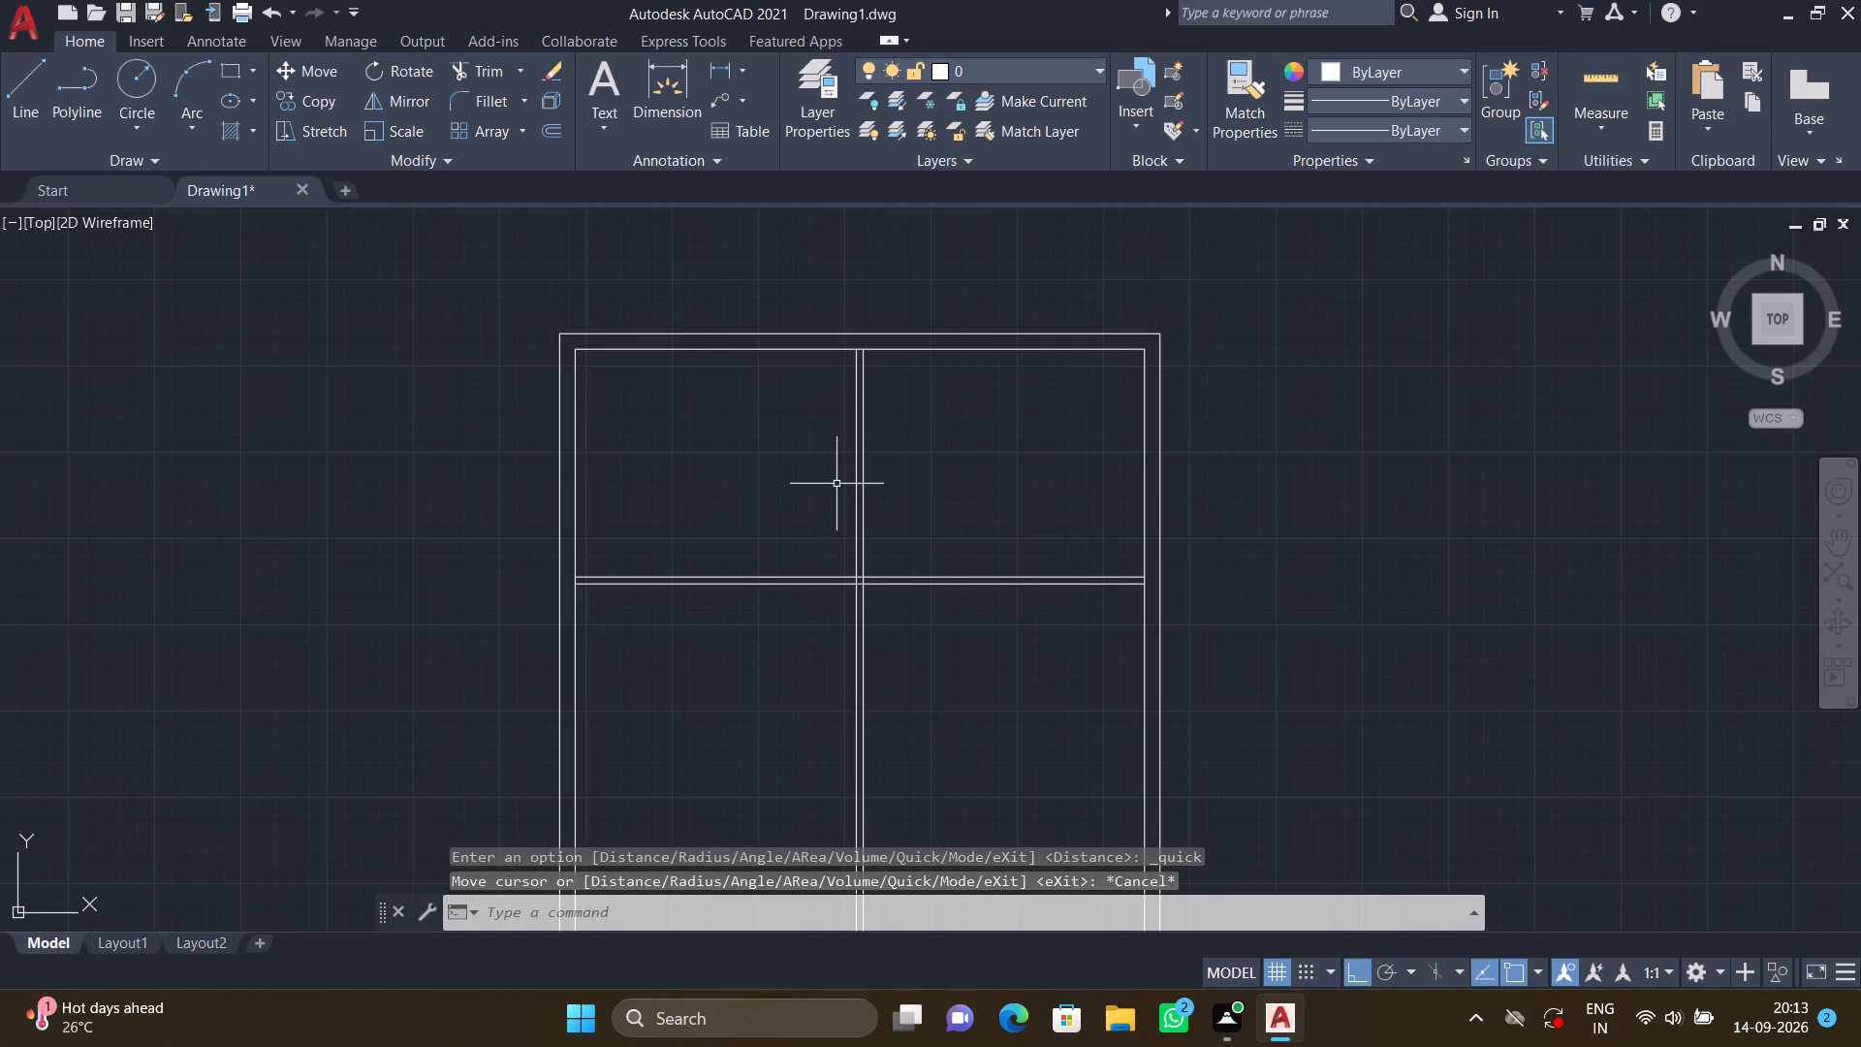
scroll(837, 554, down, 1)
middle_drag(808, 635, 807, 633)
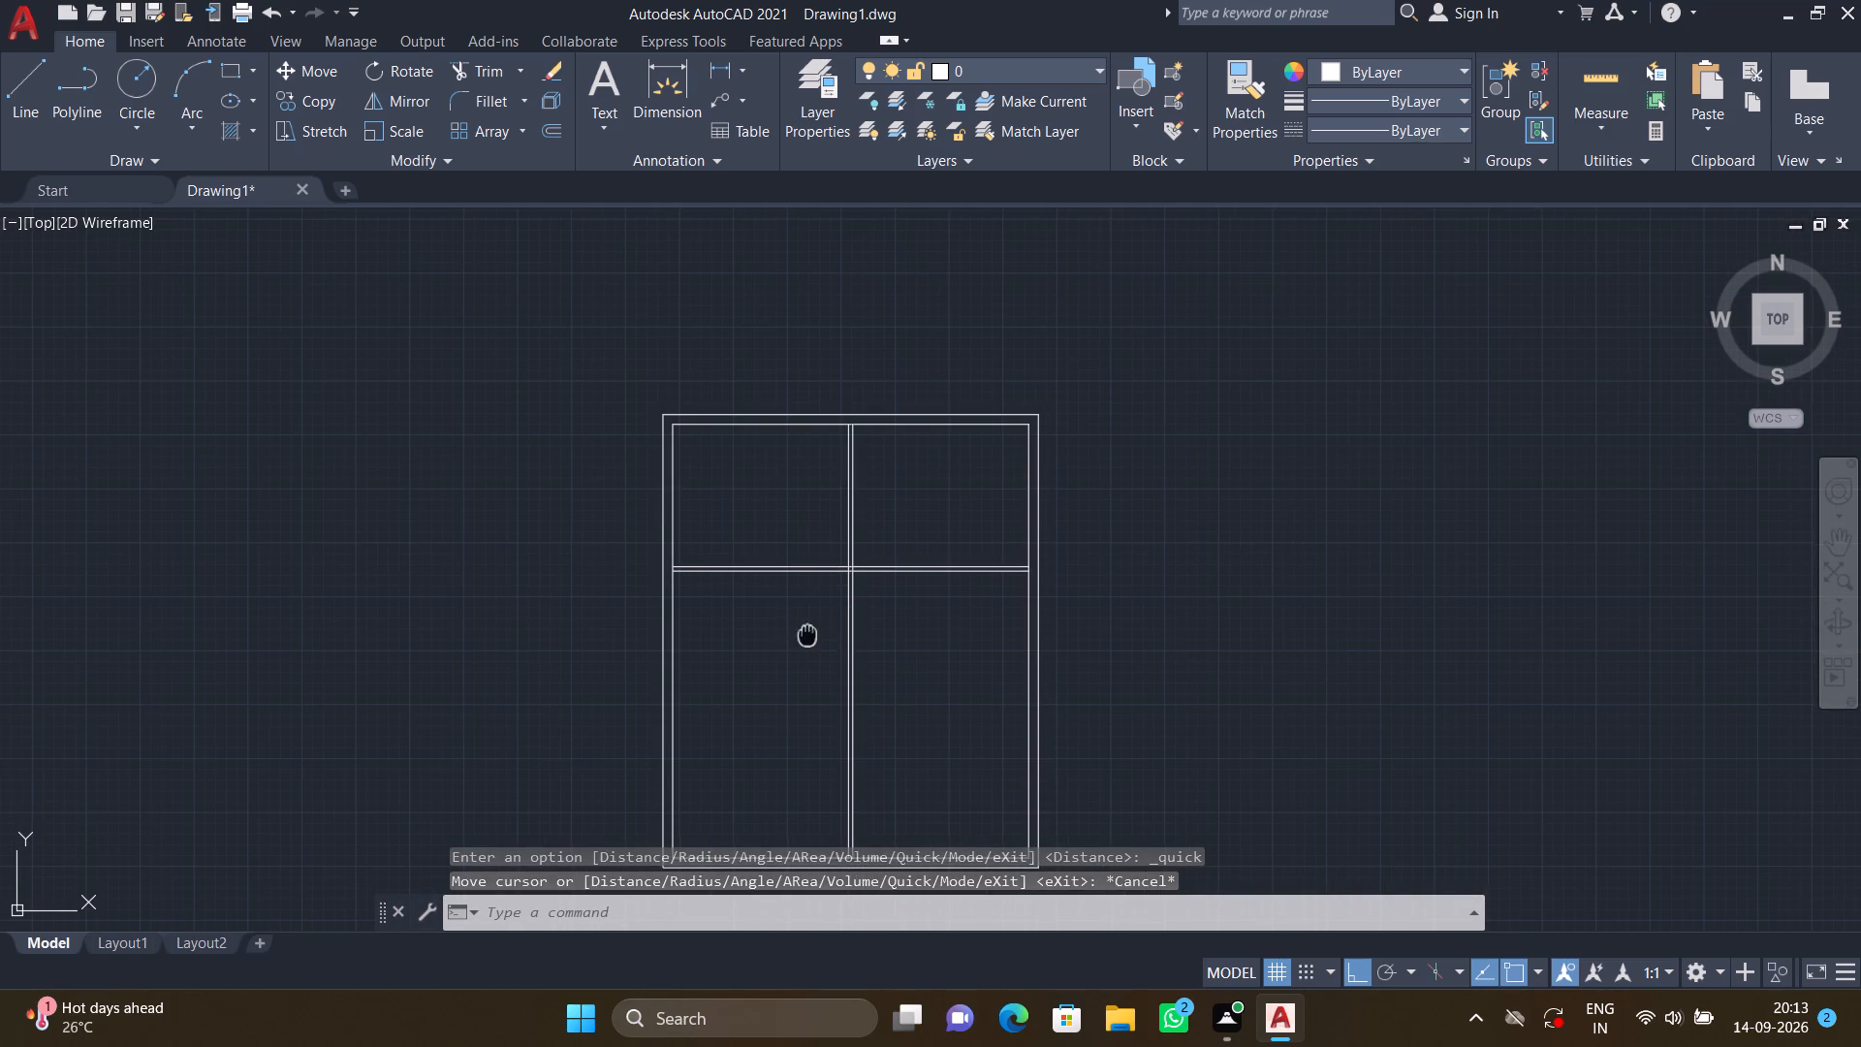
middle_drag(807, 633, 766, 490)
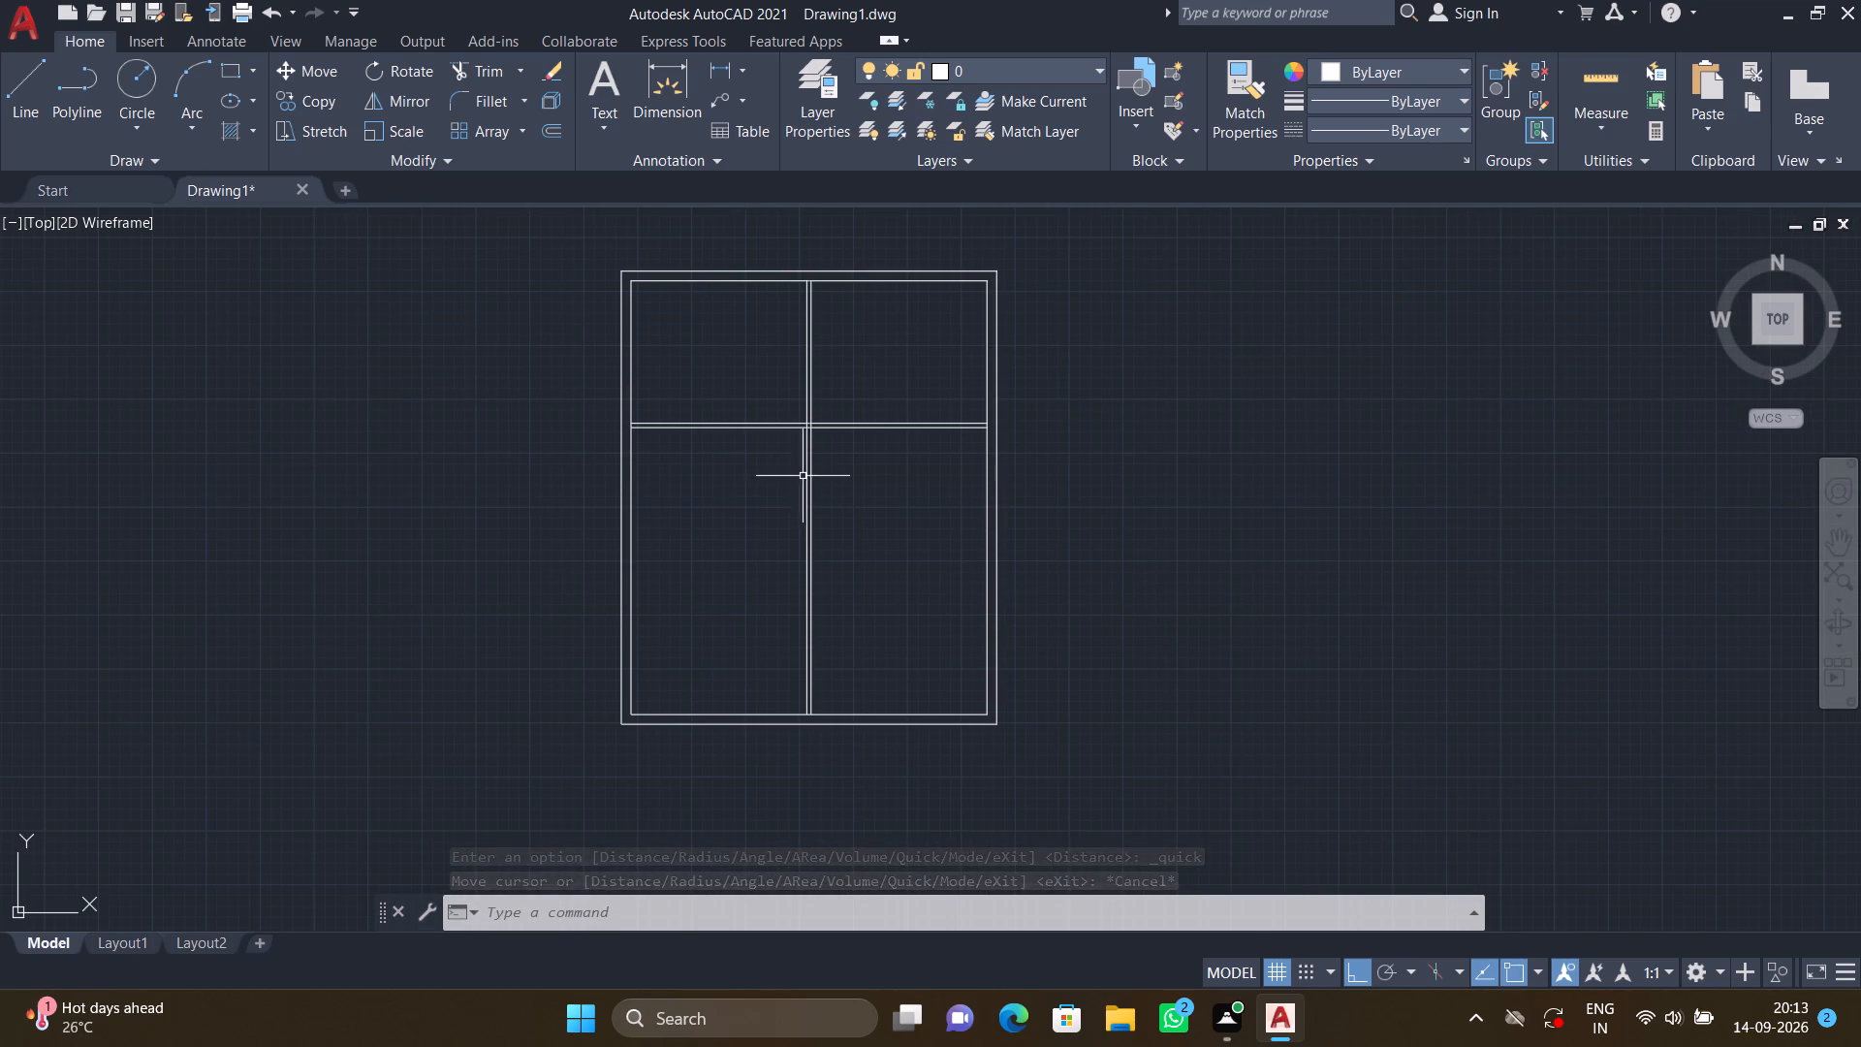
scroll(805, 476, up, 2)
scroll(756, 482, down, 1)
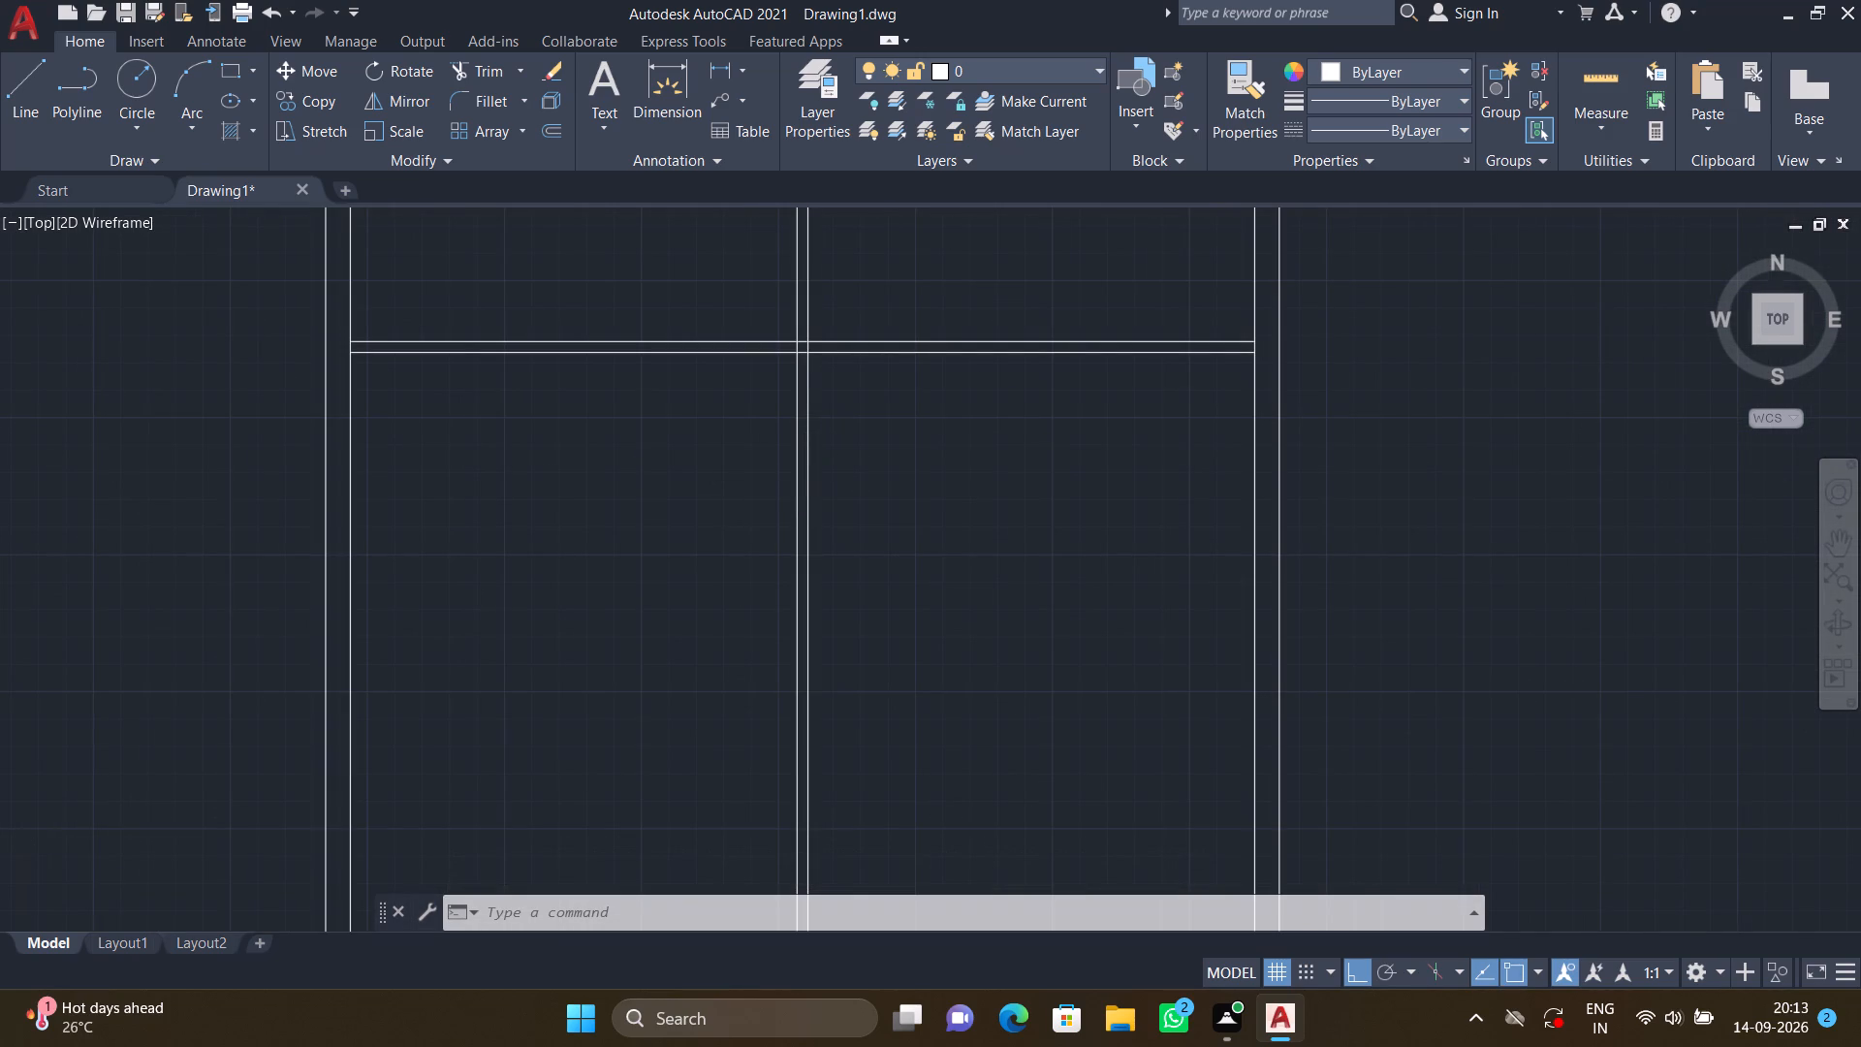
text(TR)
key(Return)
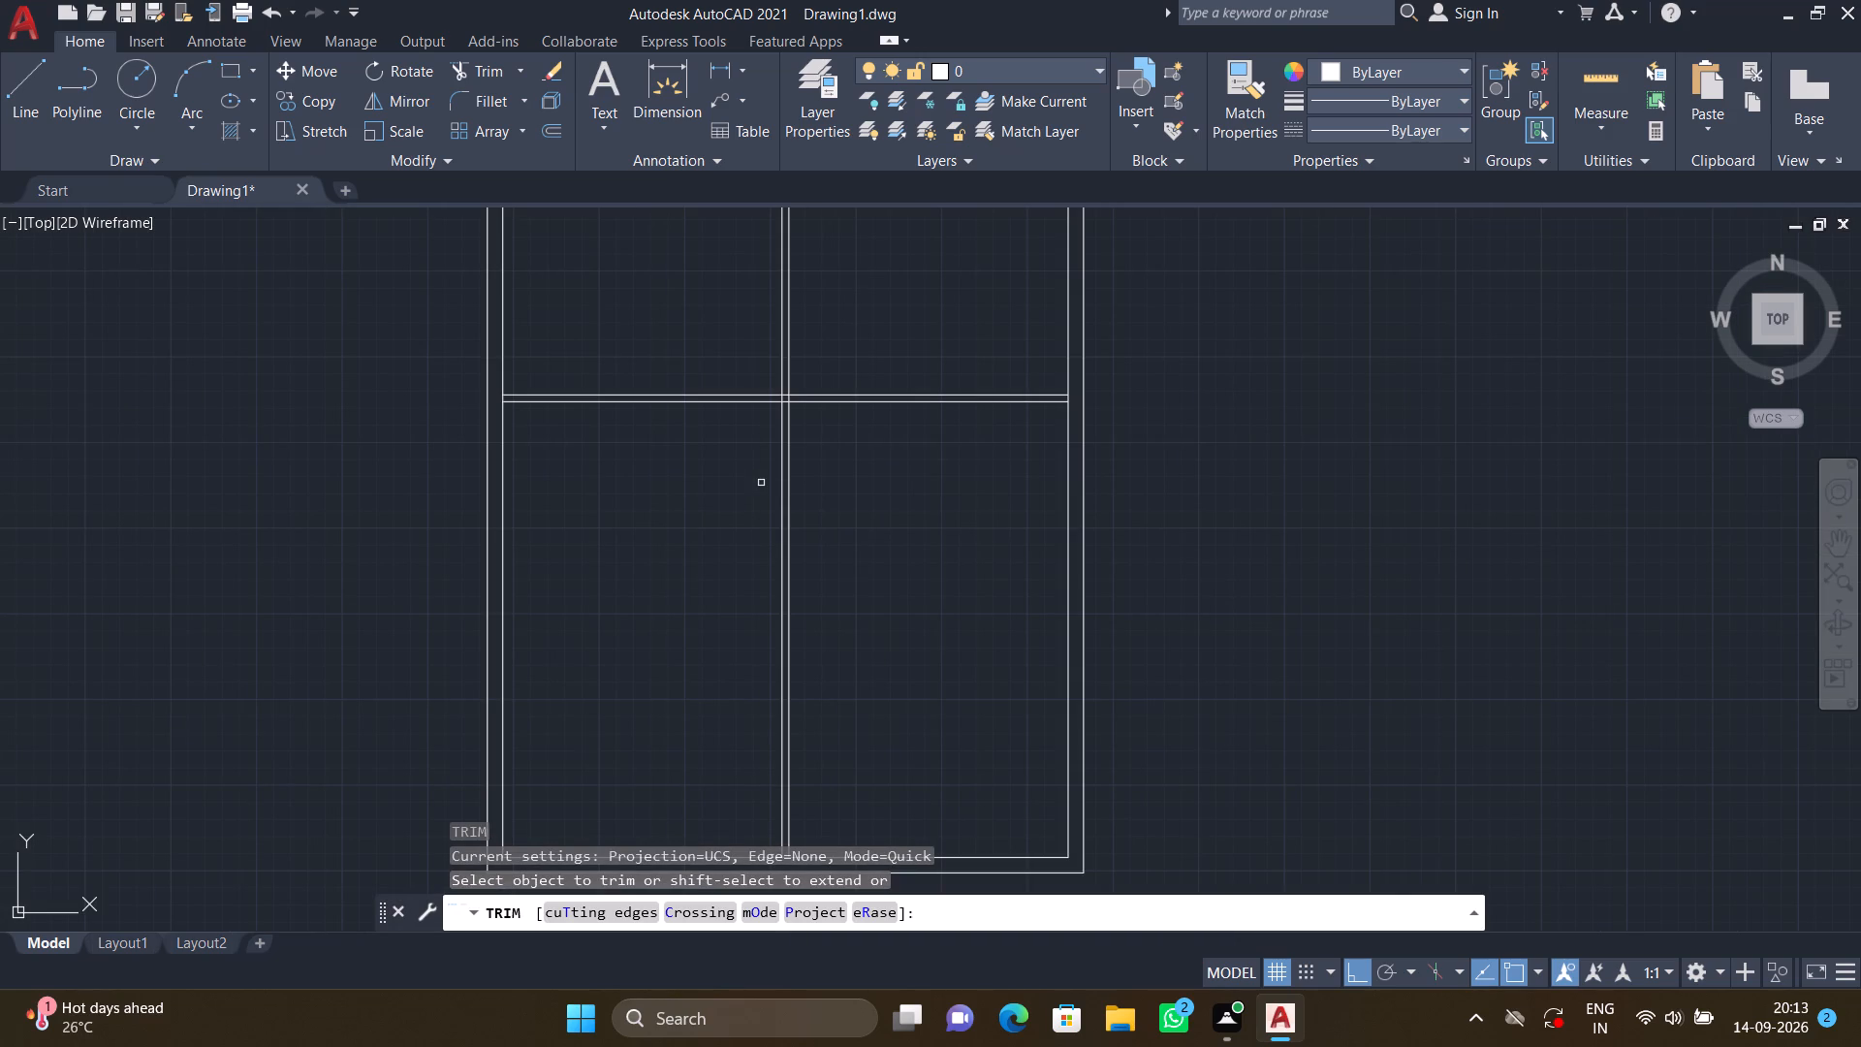
click(738, 463)
click(823, 461)
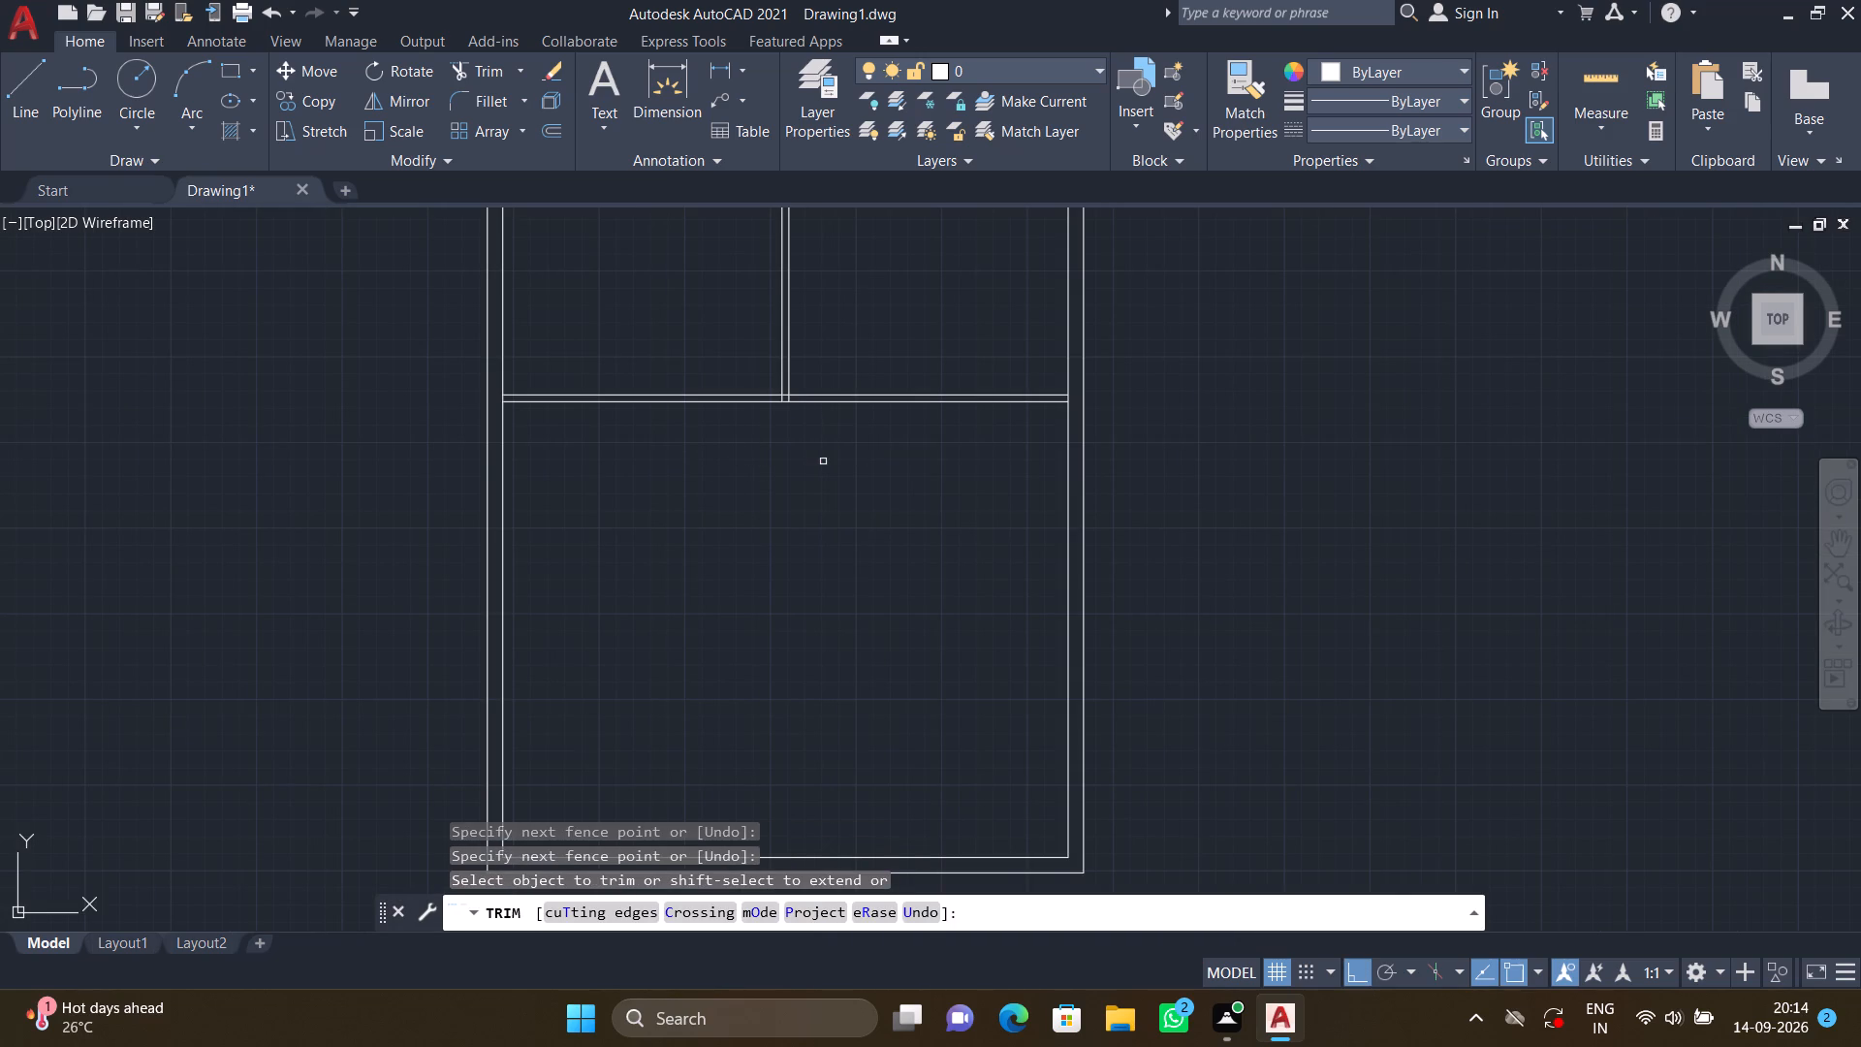
scroll(867, 427, down, 1)
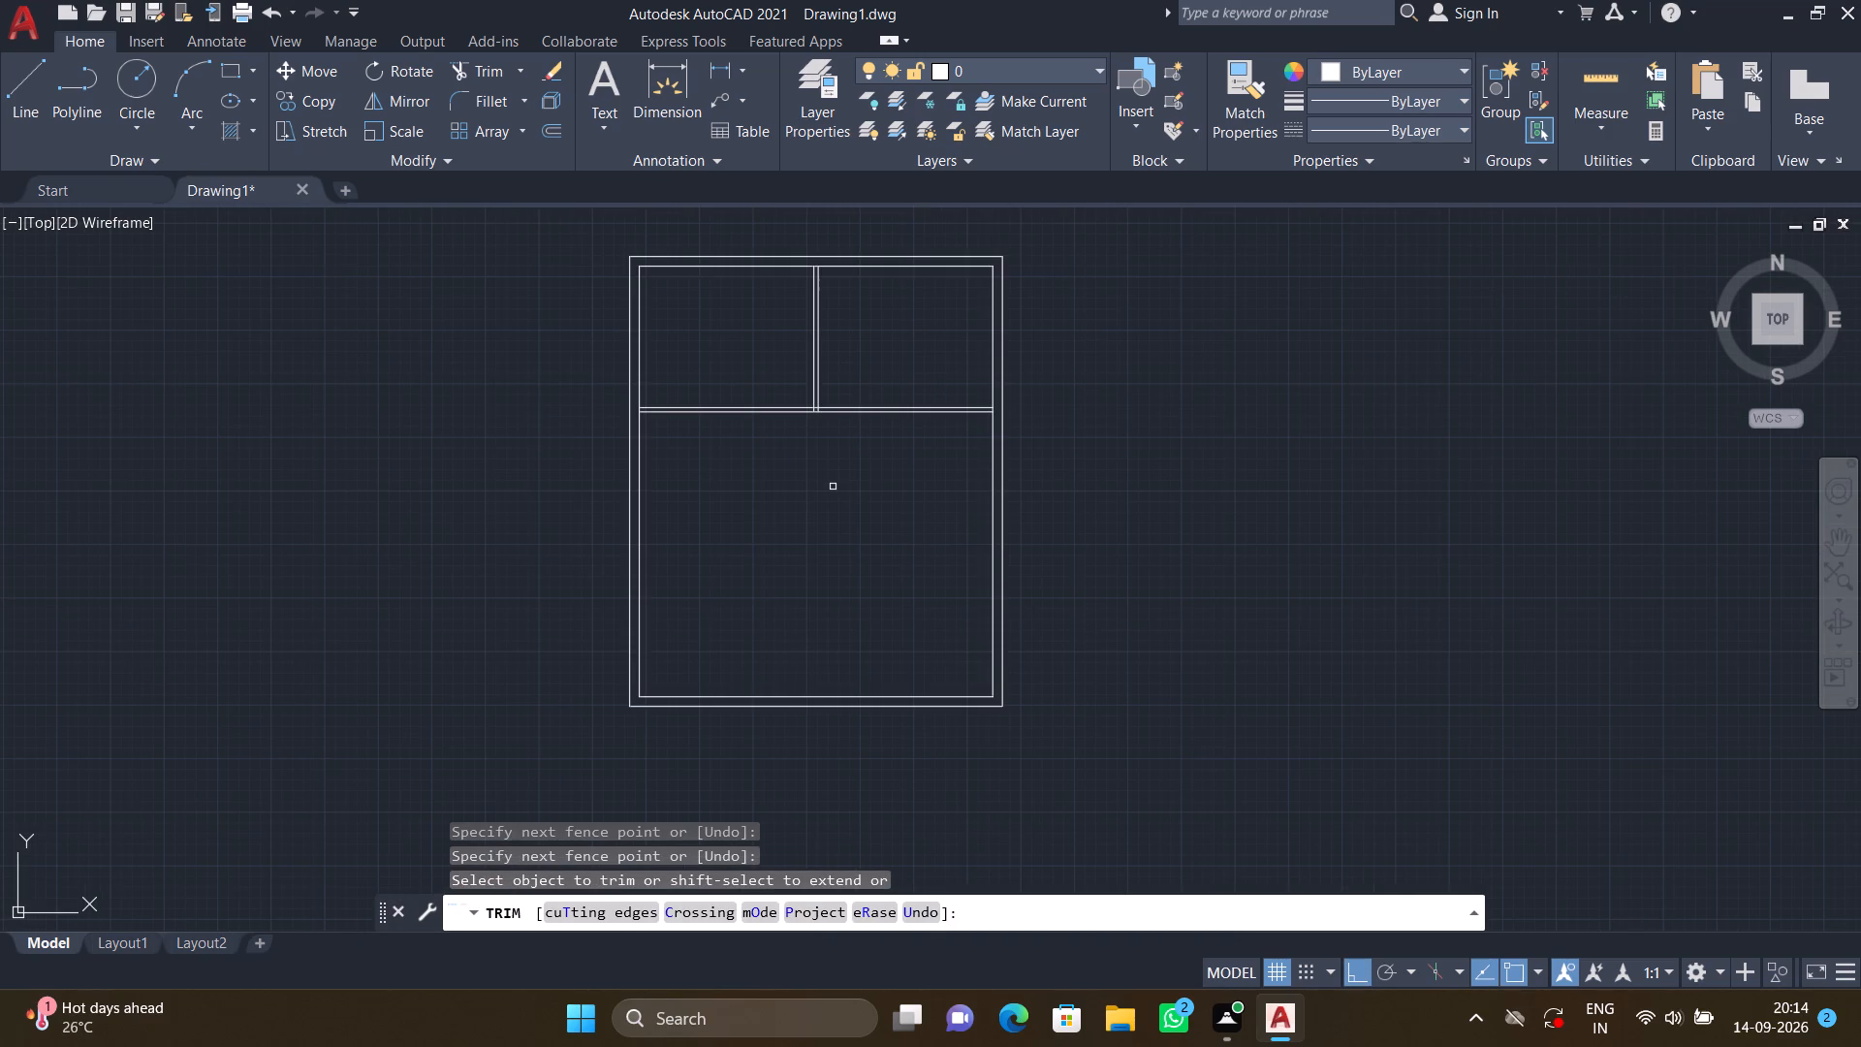
key(Return)
Offset the horizontal partition's lower line 10'0" downward to form the upper face of a second horizontal partition.
scroll(775, 341, up, 2)
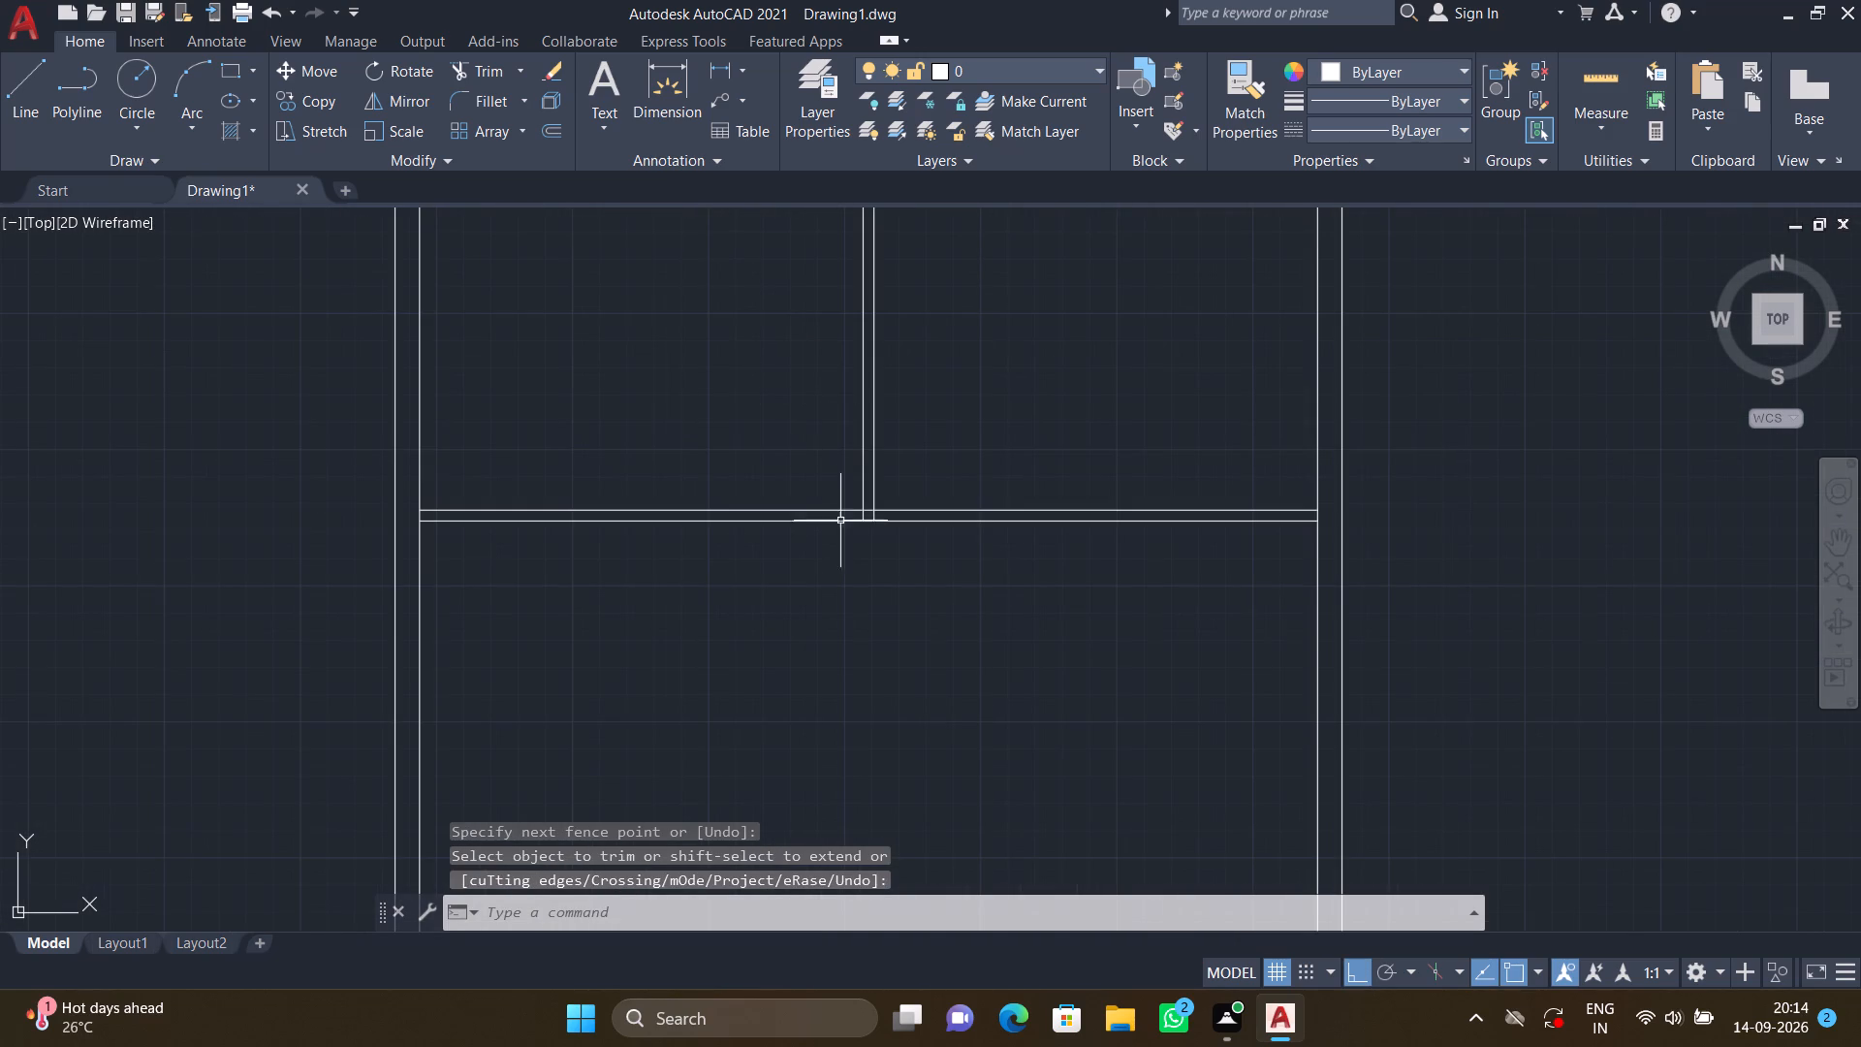
scroll(703, 586, down, 1)
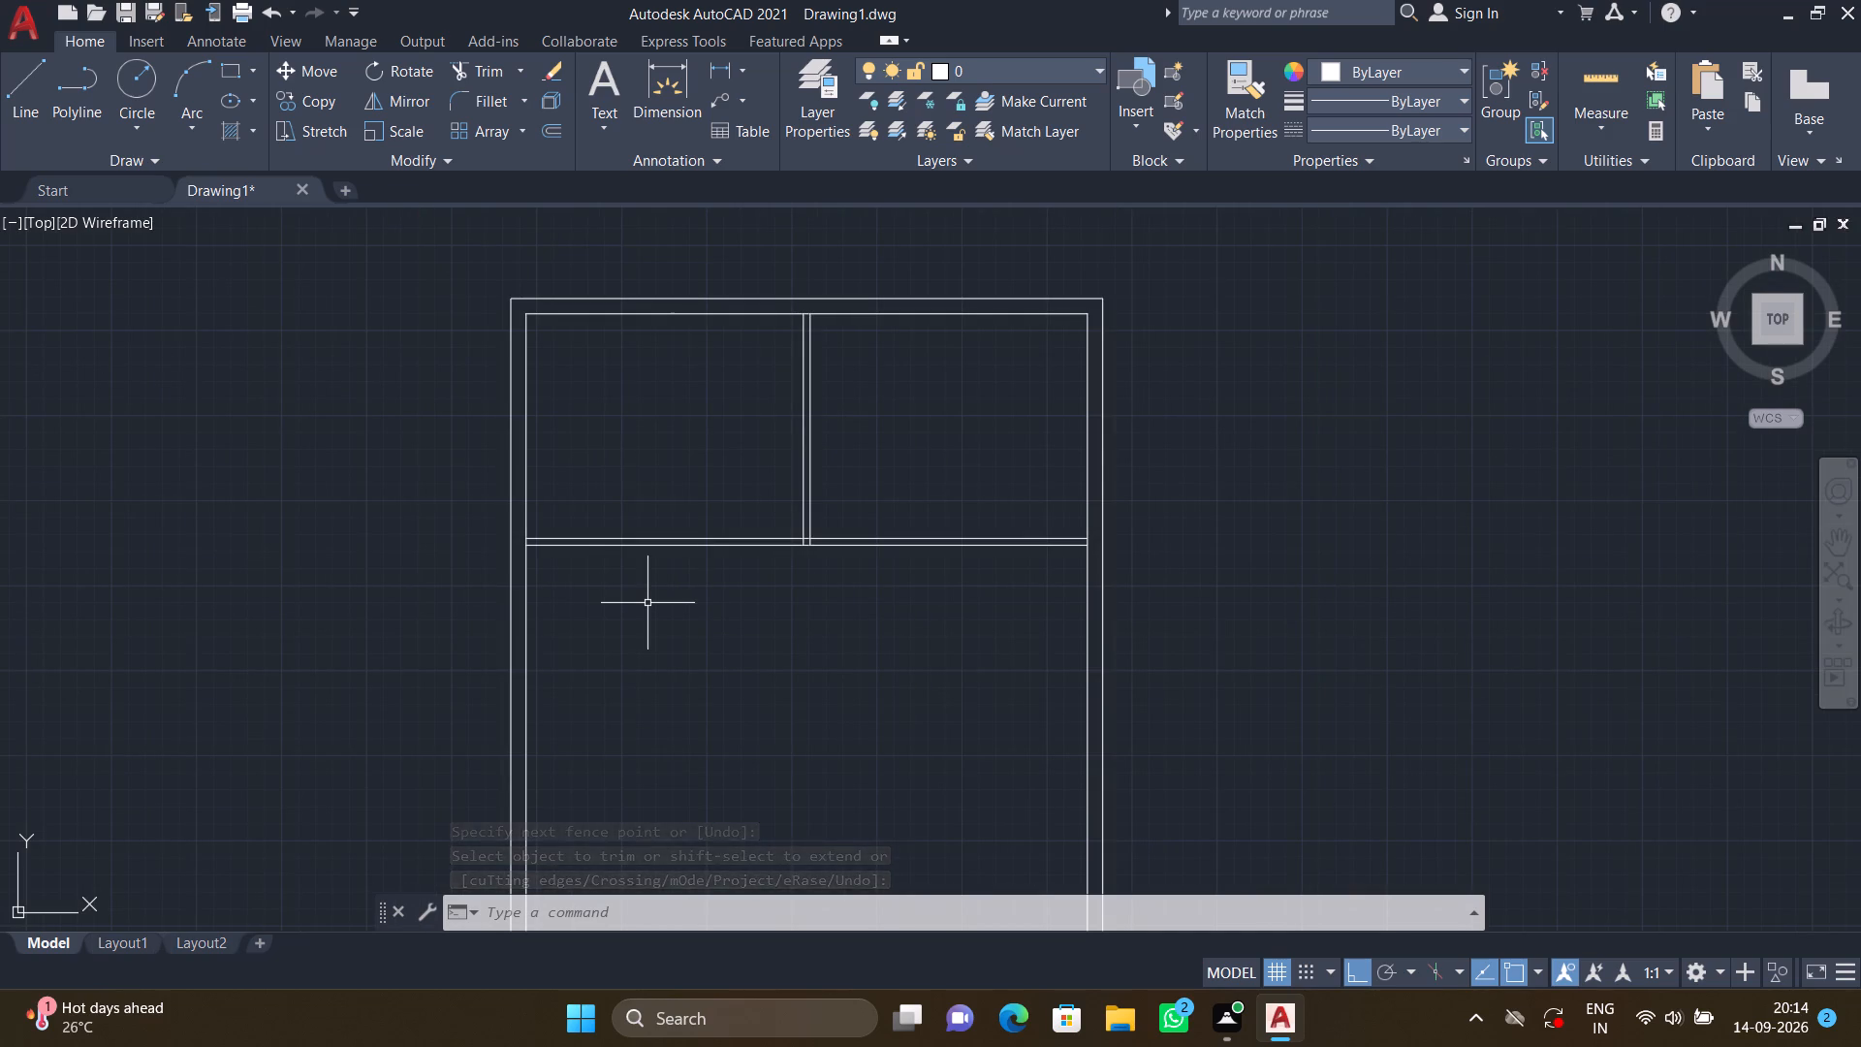
key(o)
key(Return)
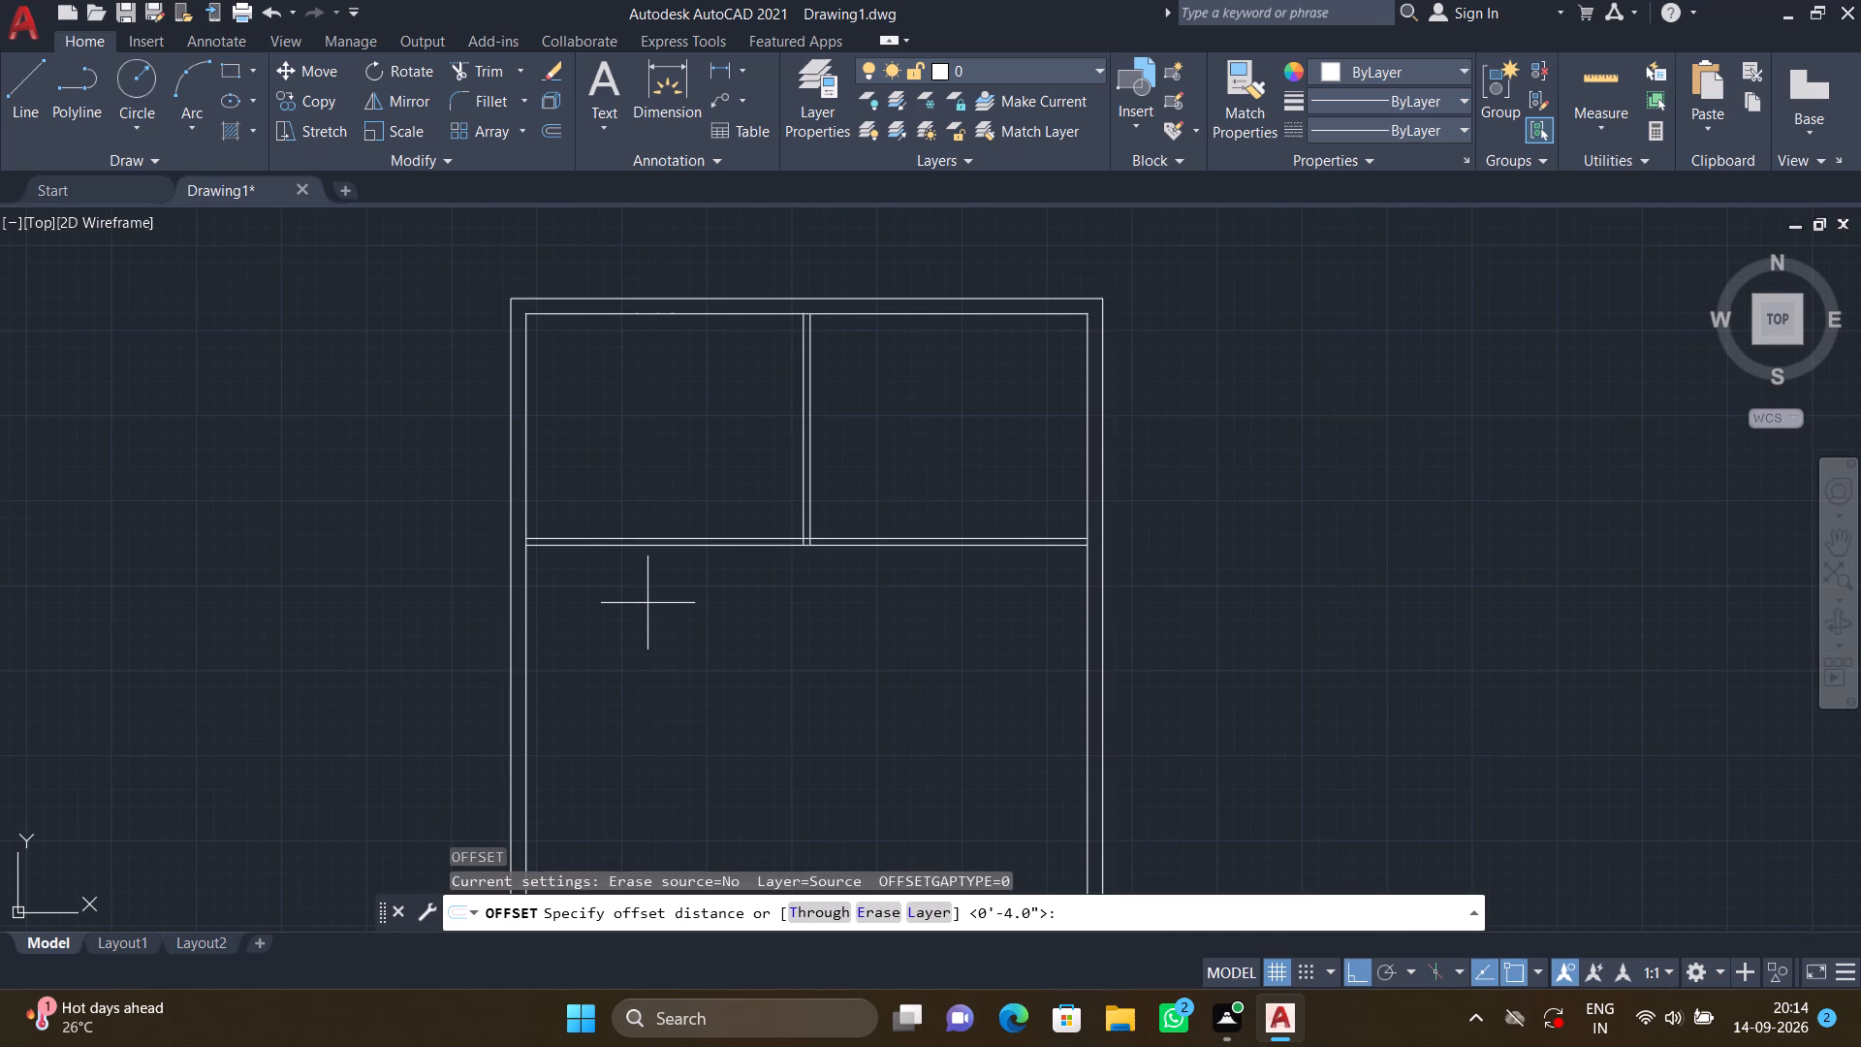
text(10')
text(0")
key(Return)
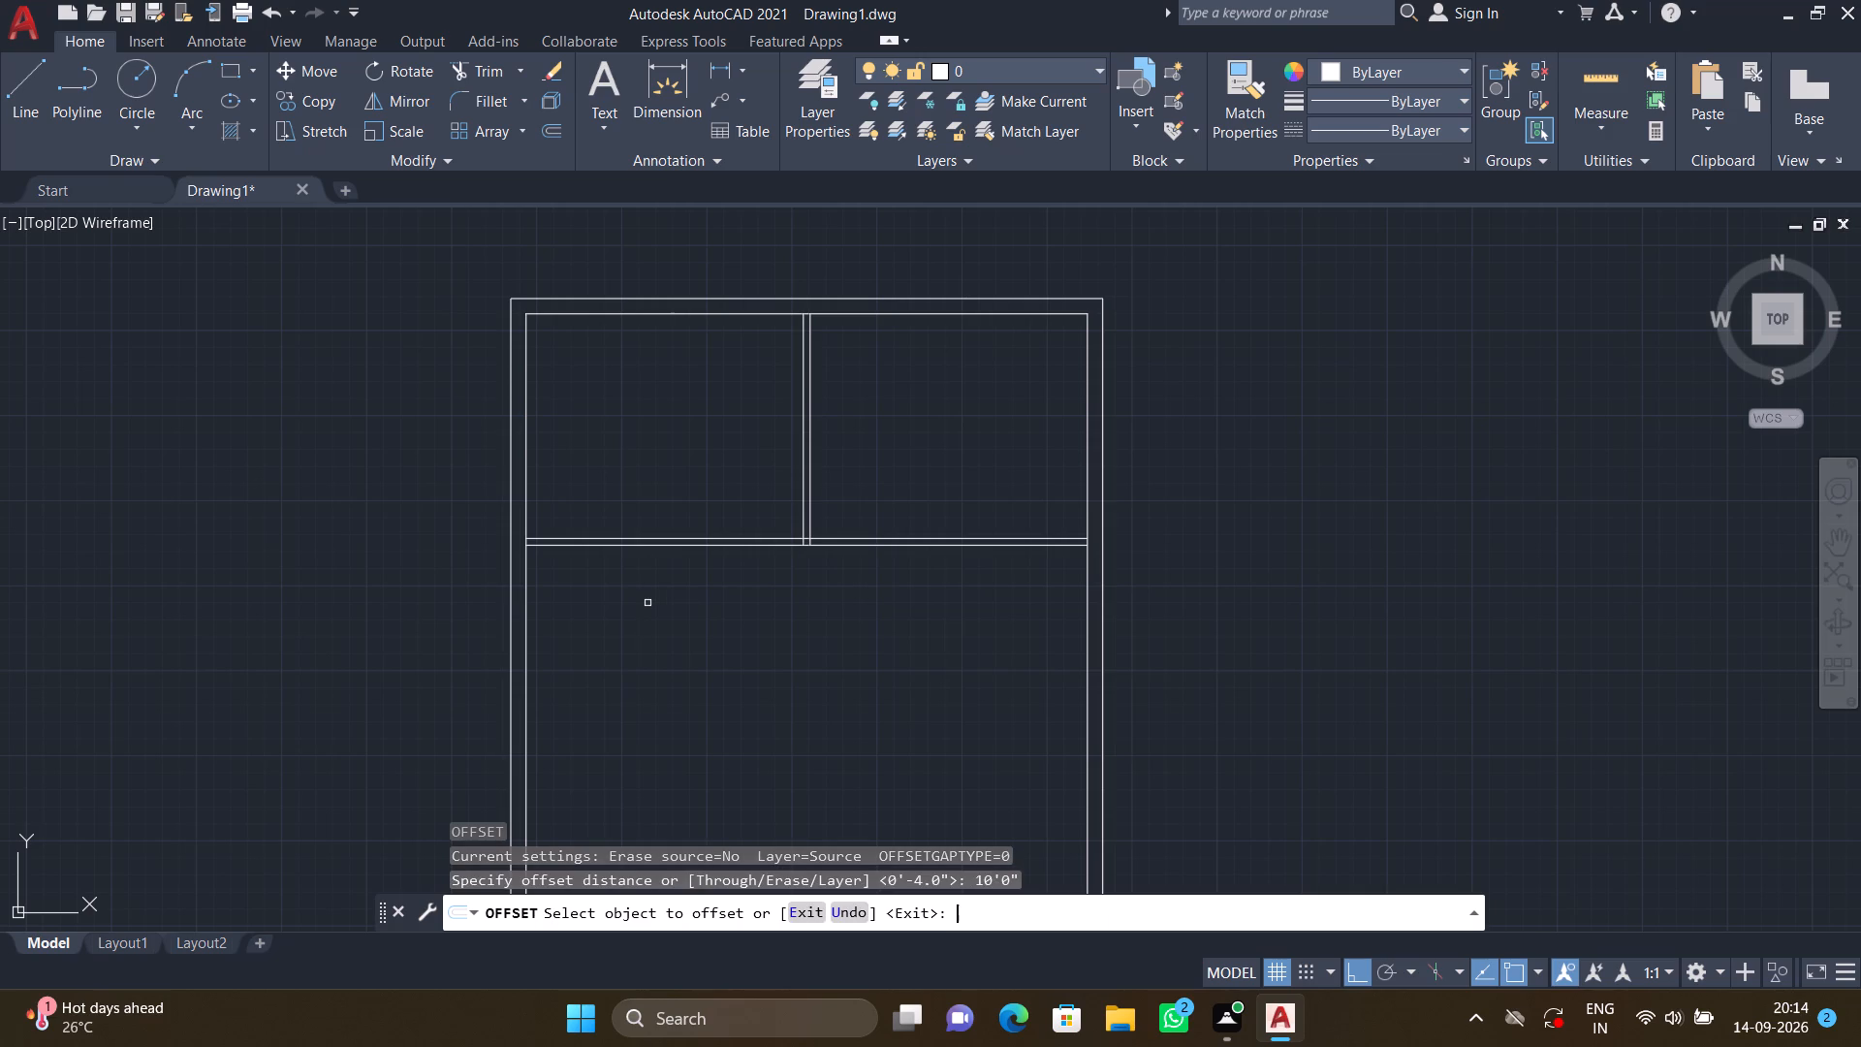
click(634, 547)
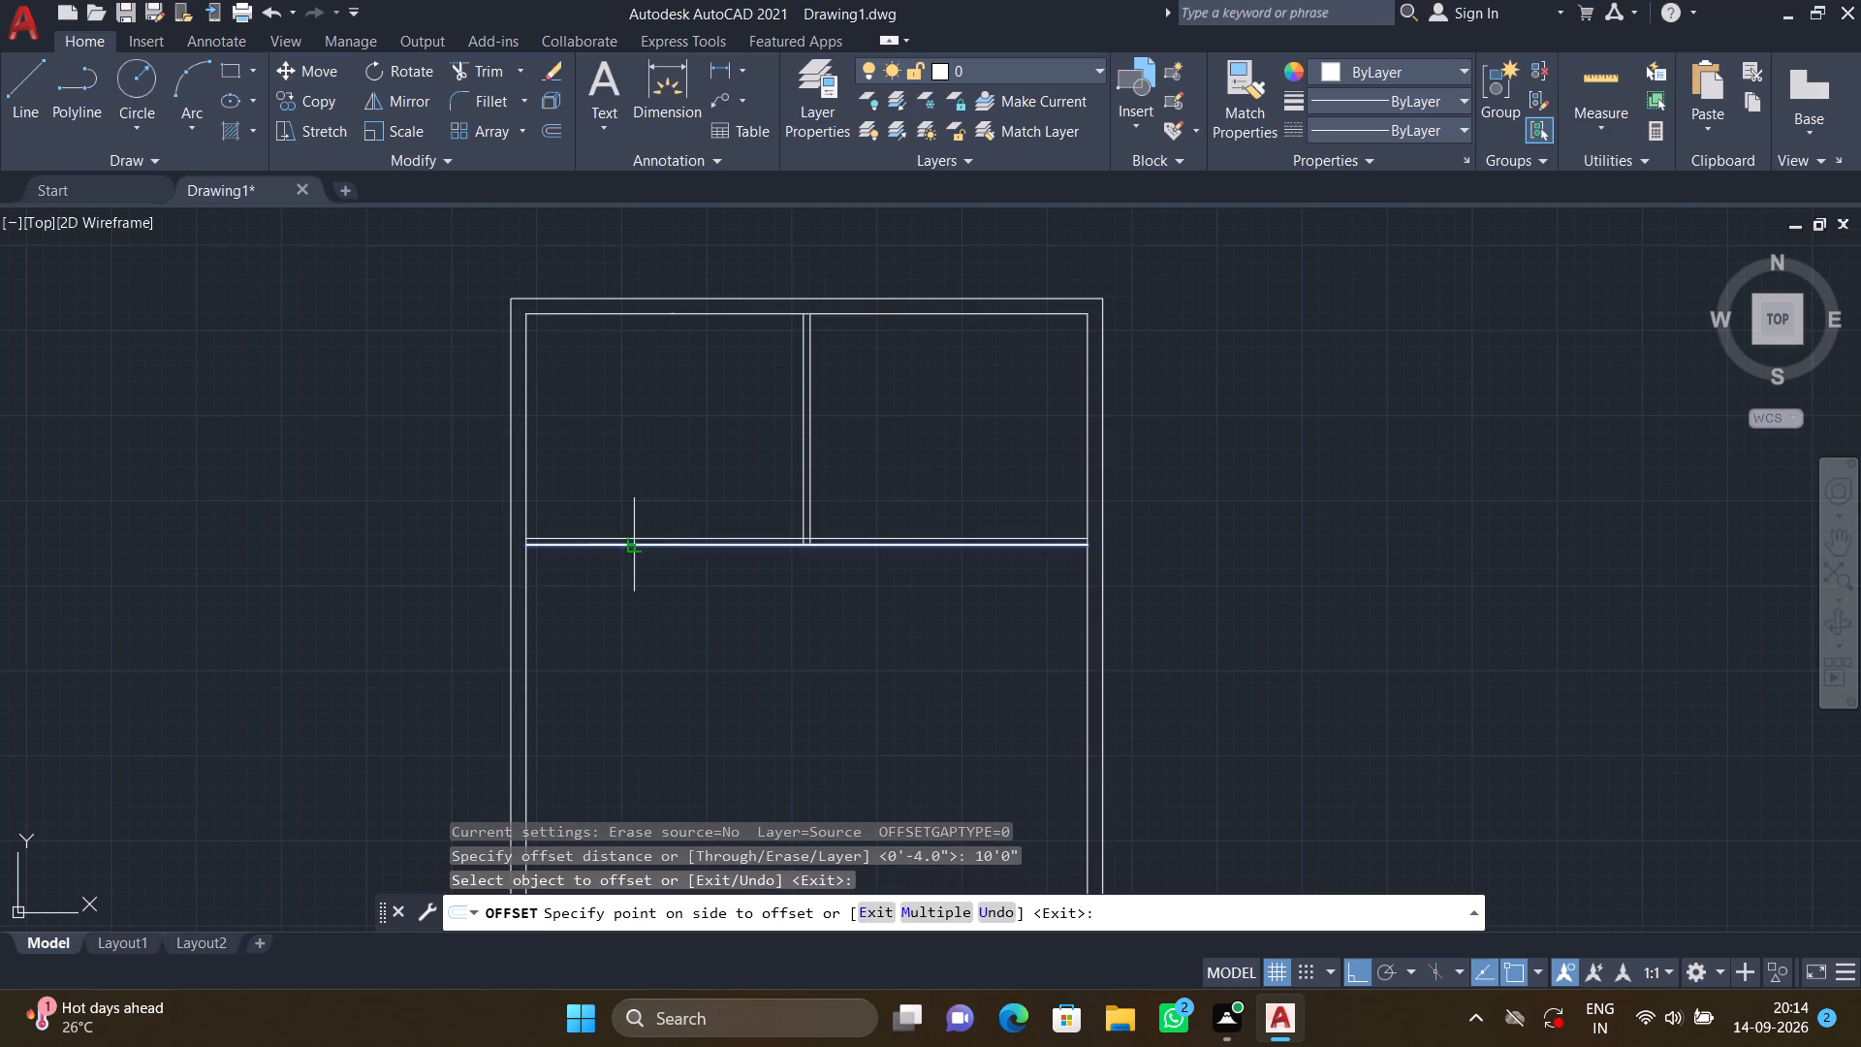
click(638, 704)
scroll(648, 701, down, 1)
middle_drag(645, 695, 616, 539)
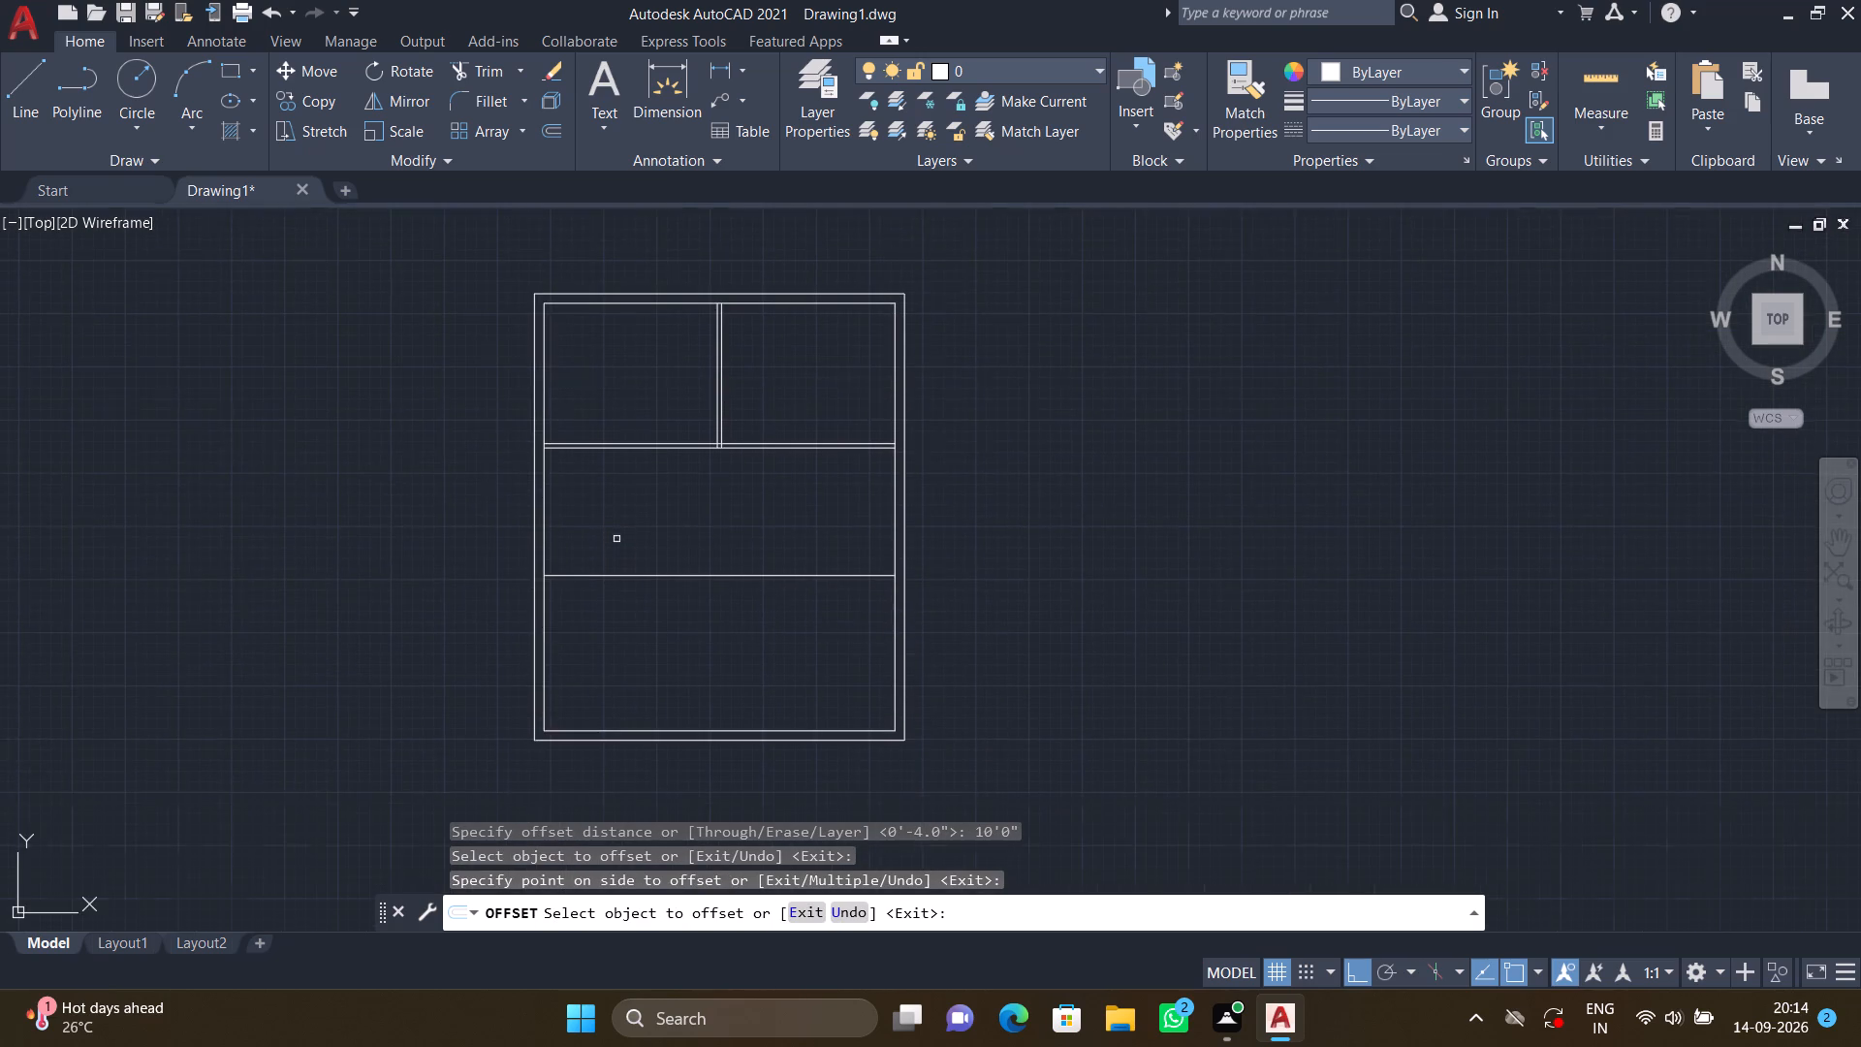
scroll(620, 581, up, 3)
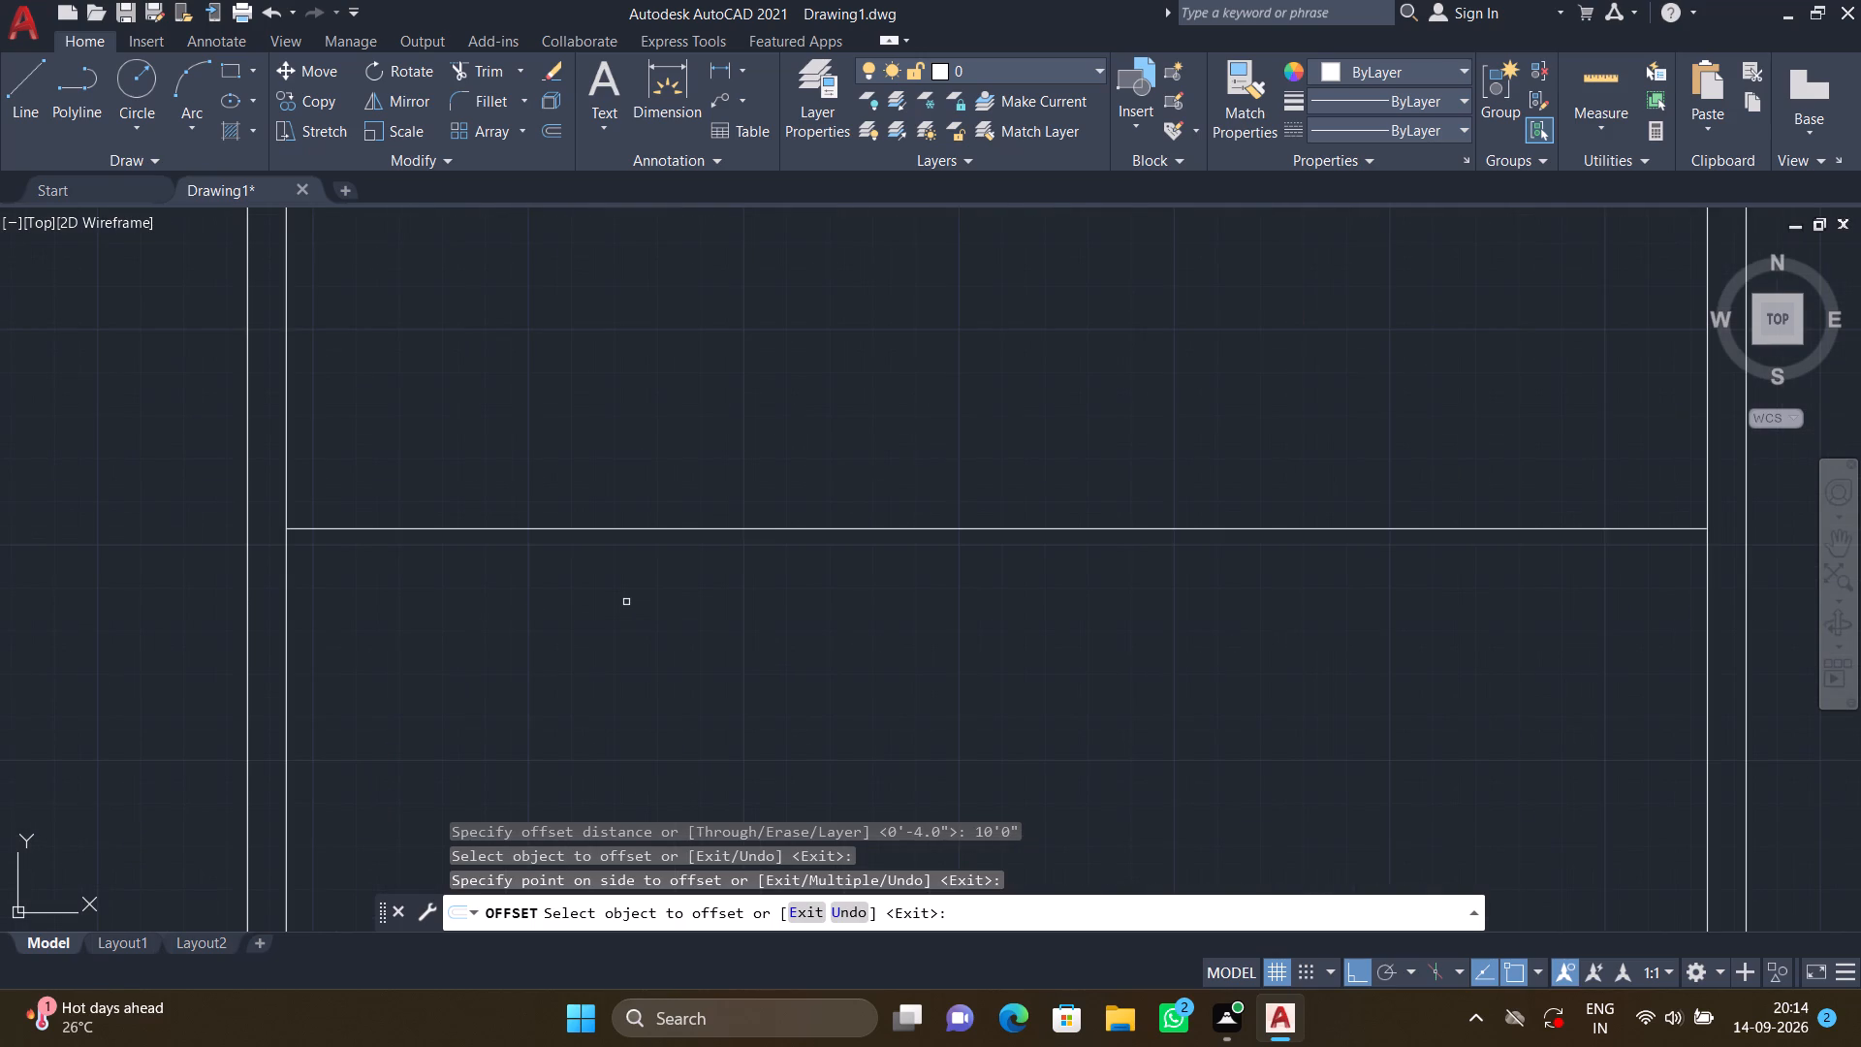
key(Escape)
Offset the second horizontal partition line 4" downward to form its lower face.
key(o)
key(Return)
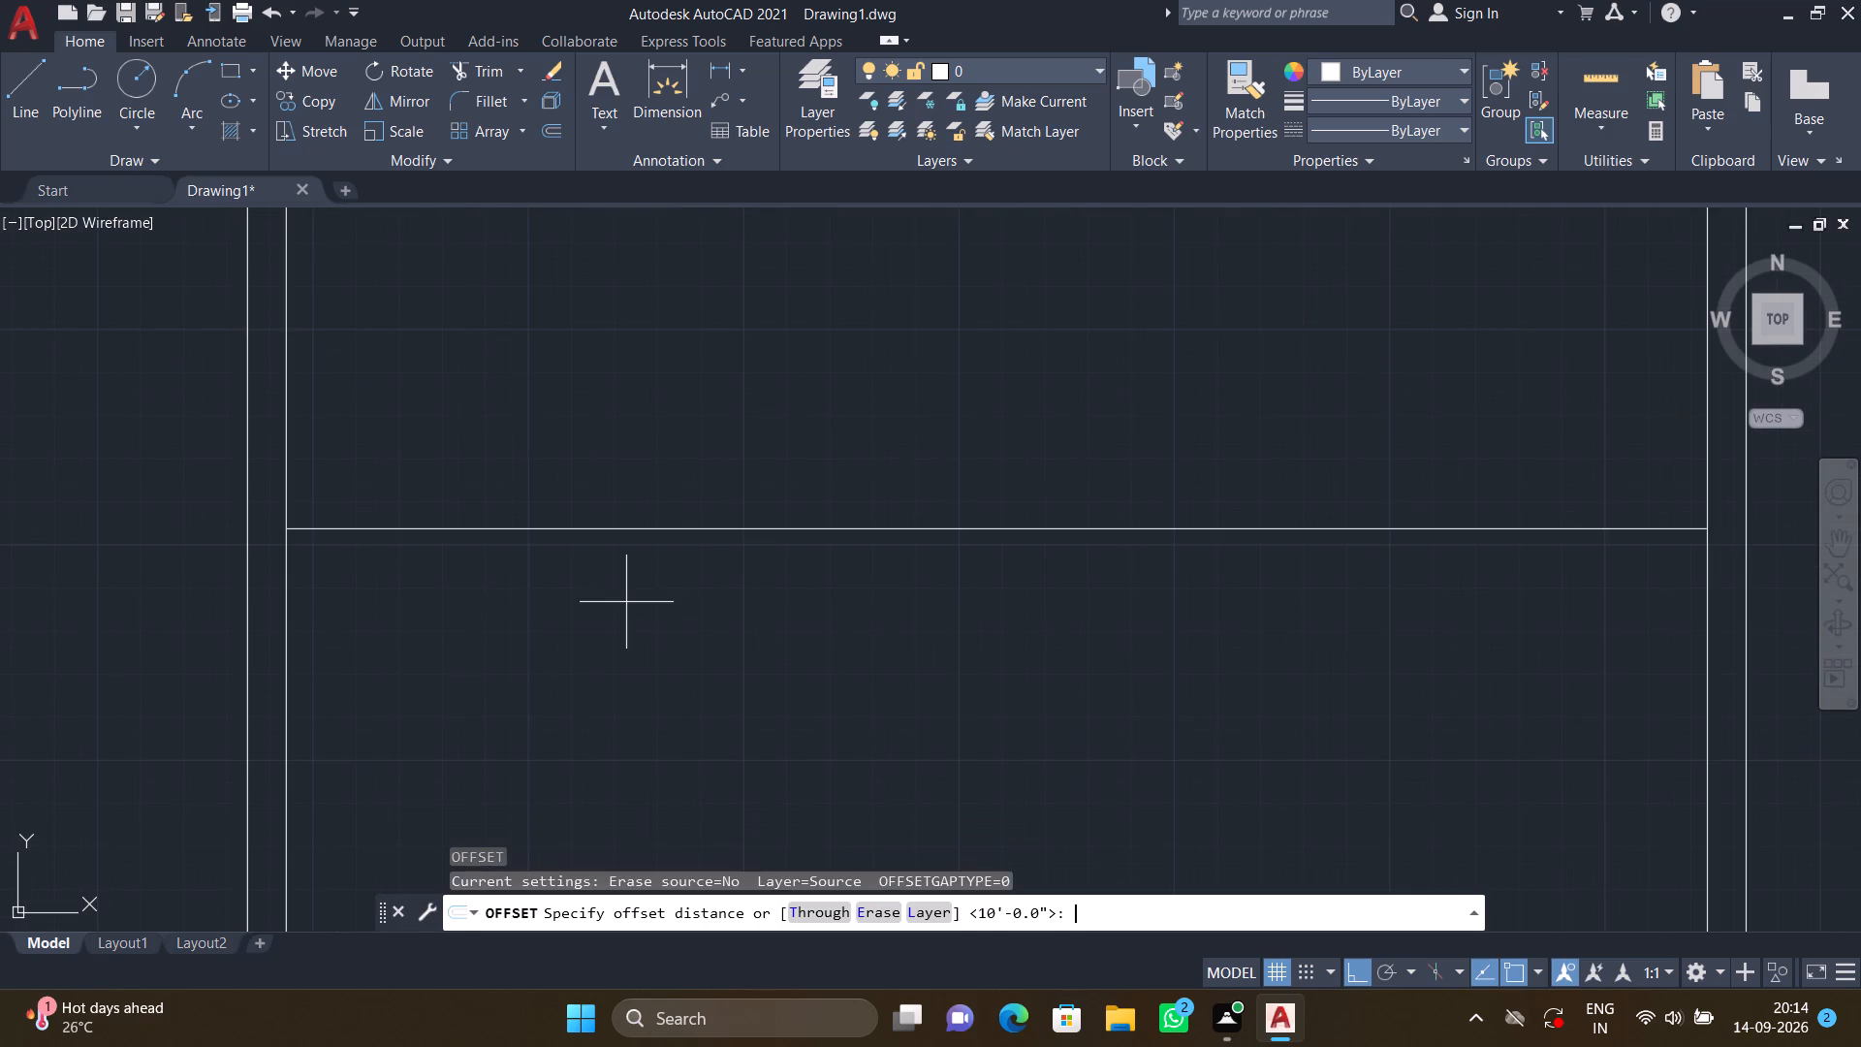
text(4")
key(Return)
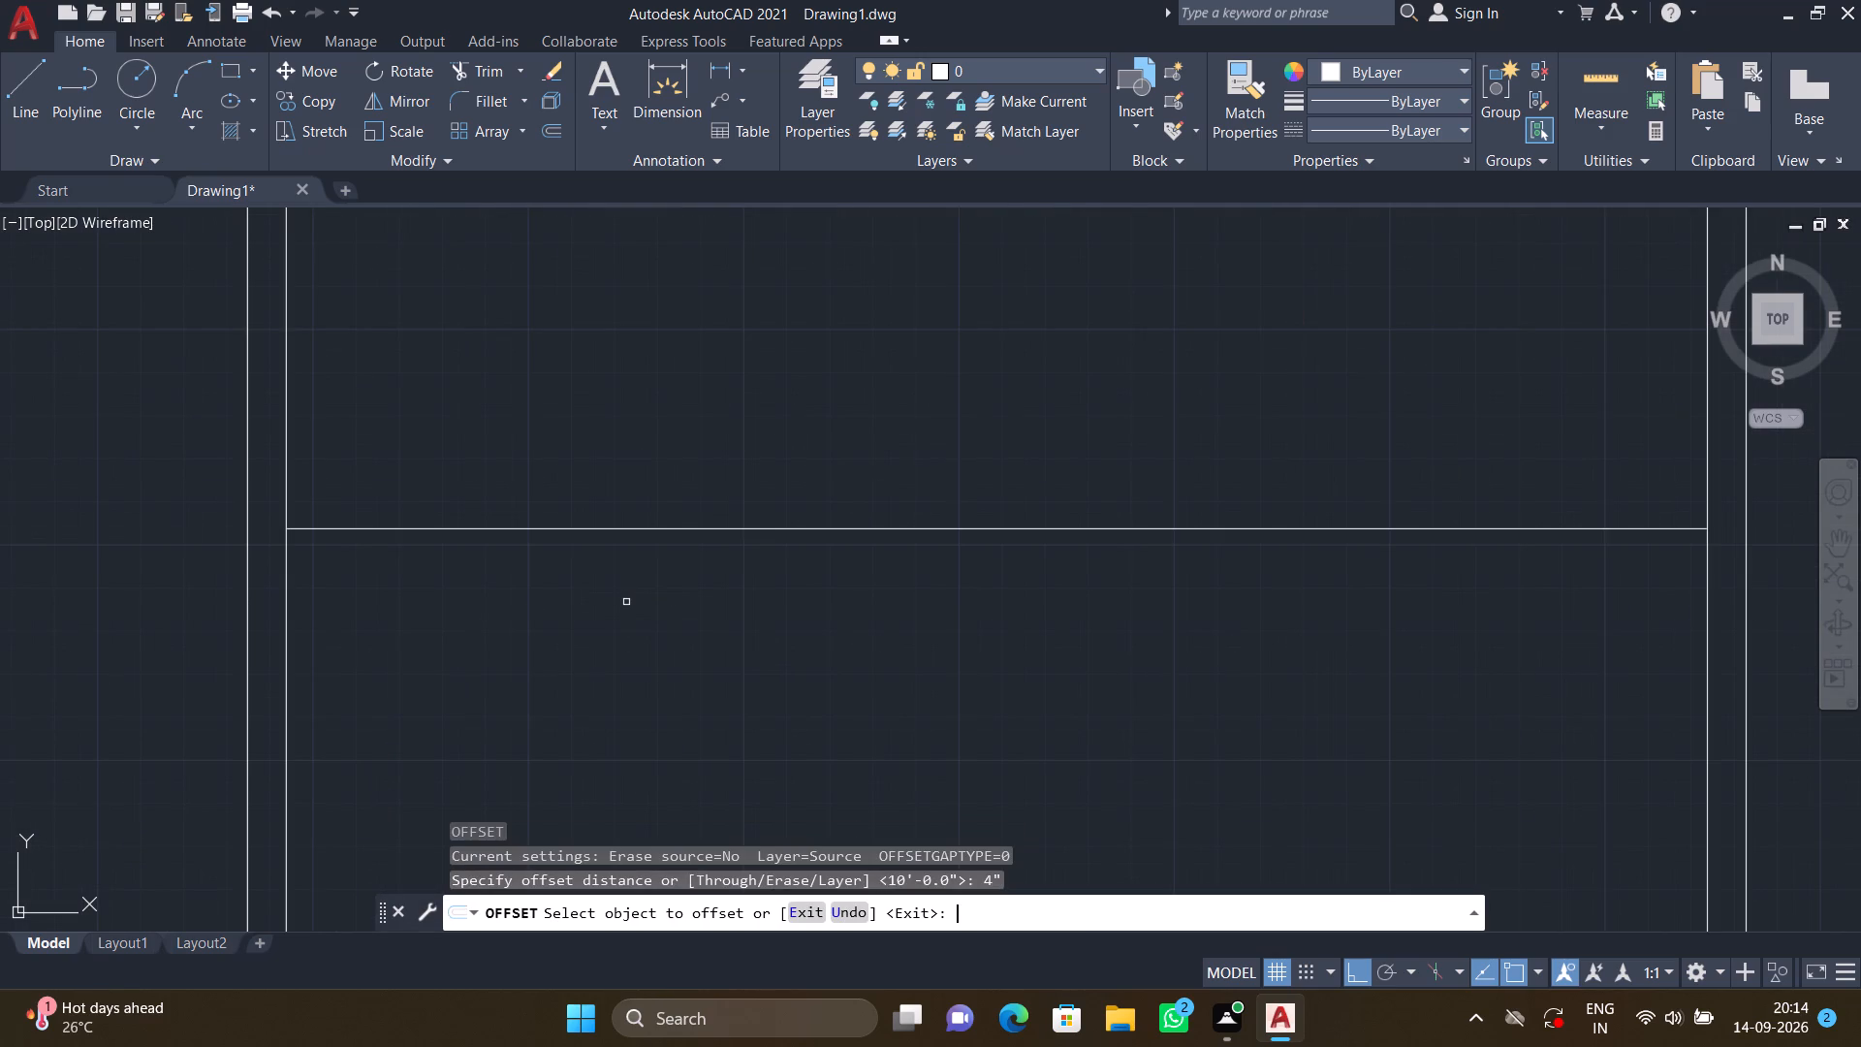
click(636, 529)
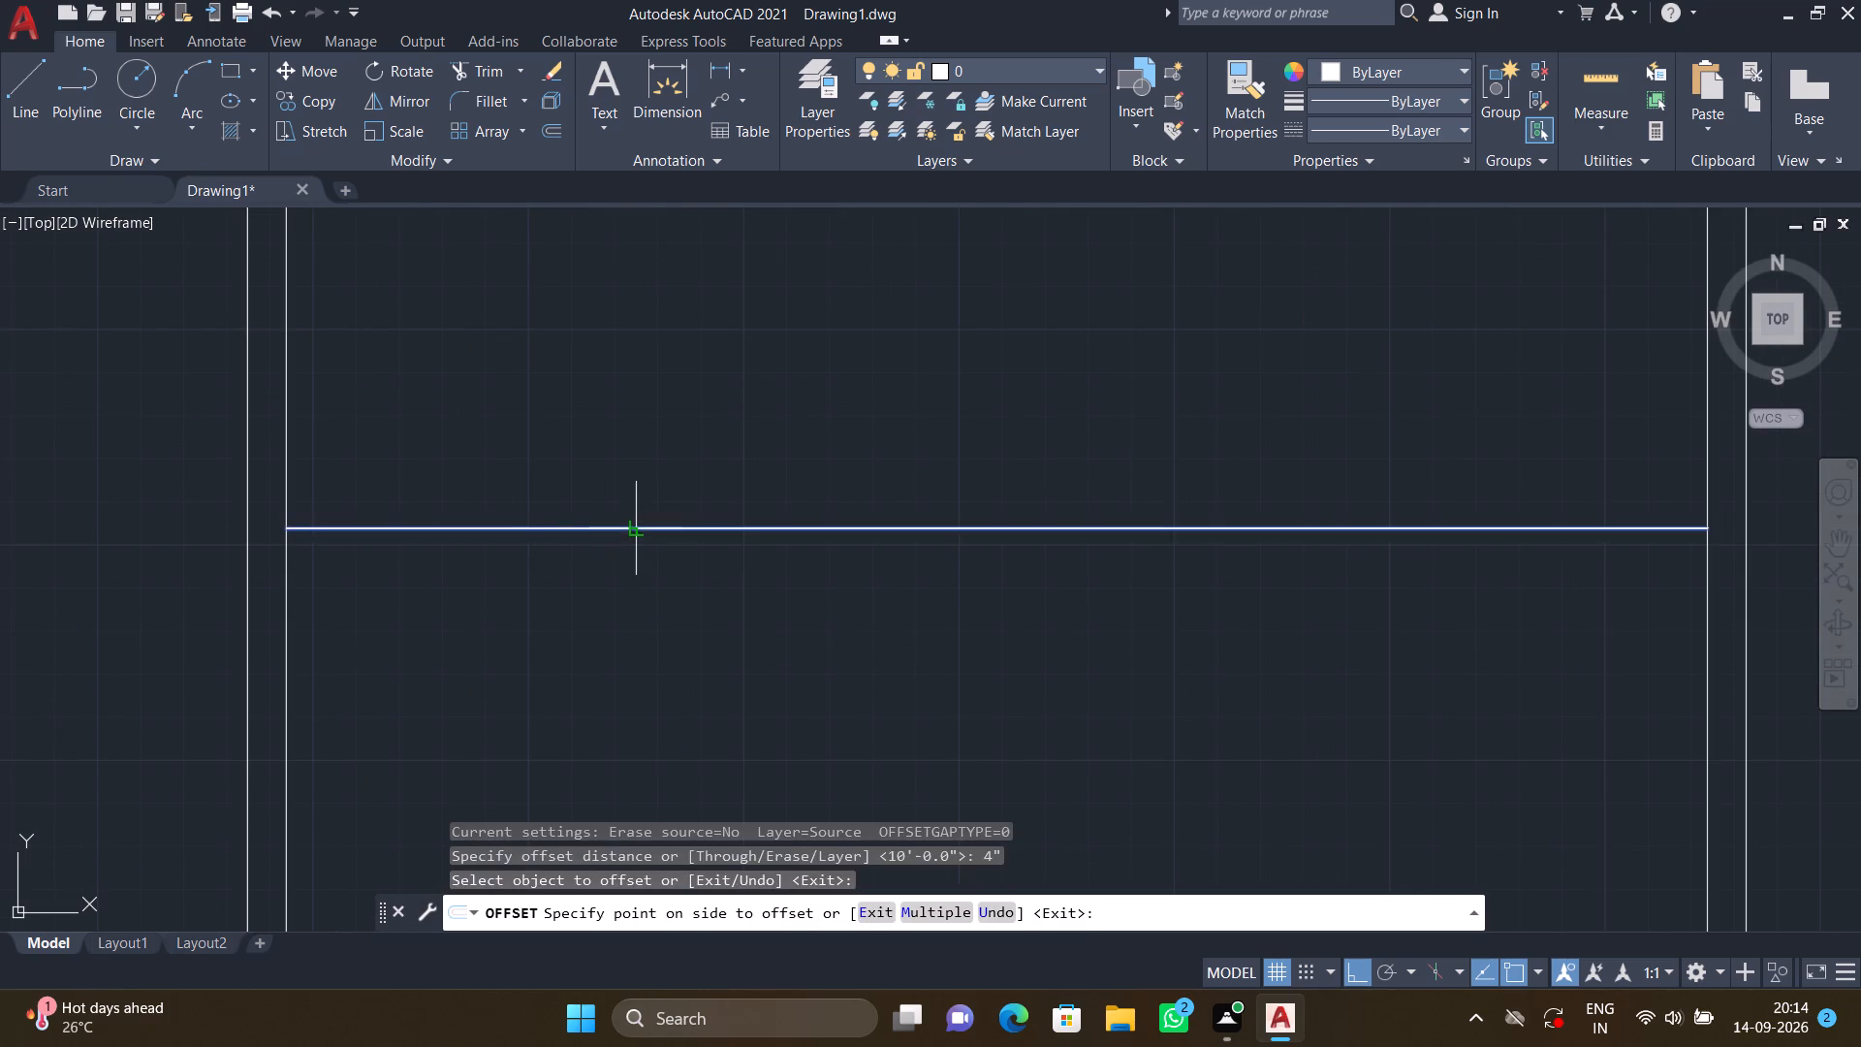
click(623, 650)
key(Return)
Offset the inner outline's left line 6'0" to the right to form the left face of a vertical partition.
scroll(649, 650, down, 3)
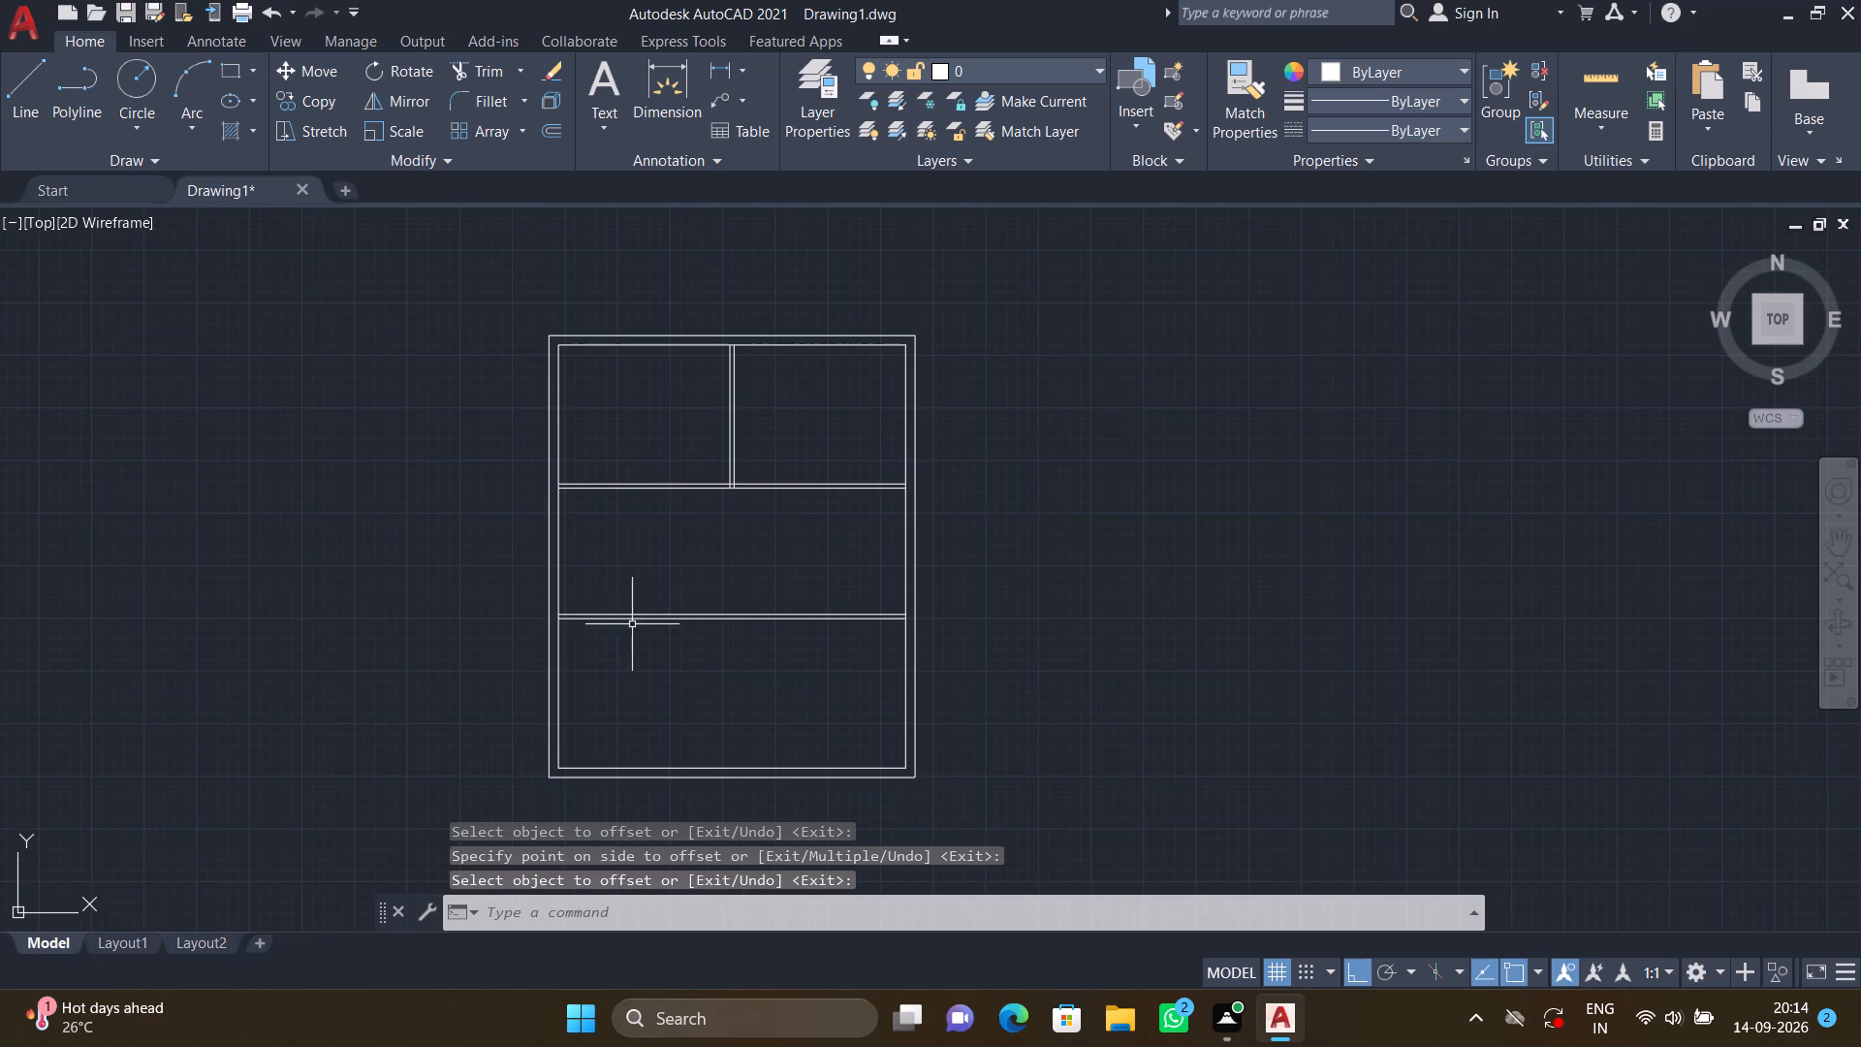
scroll(576, 592, up, 2)
scroll(576, 592, down, 1)
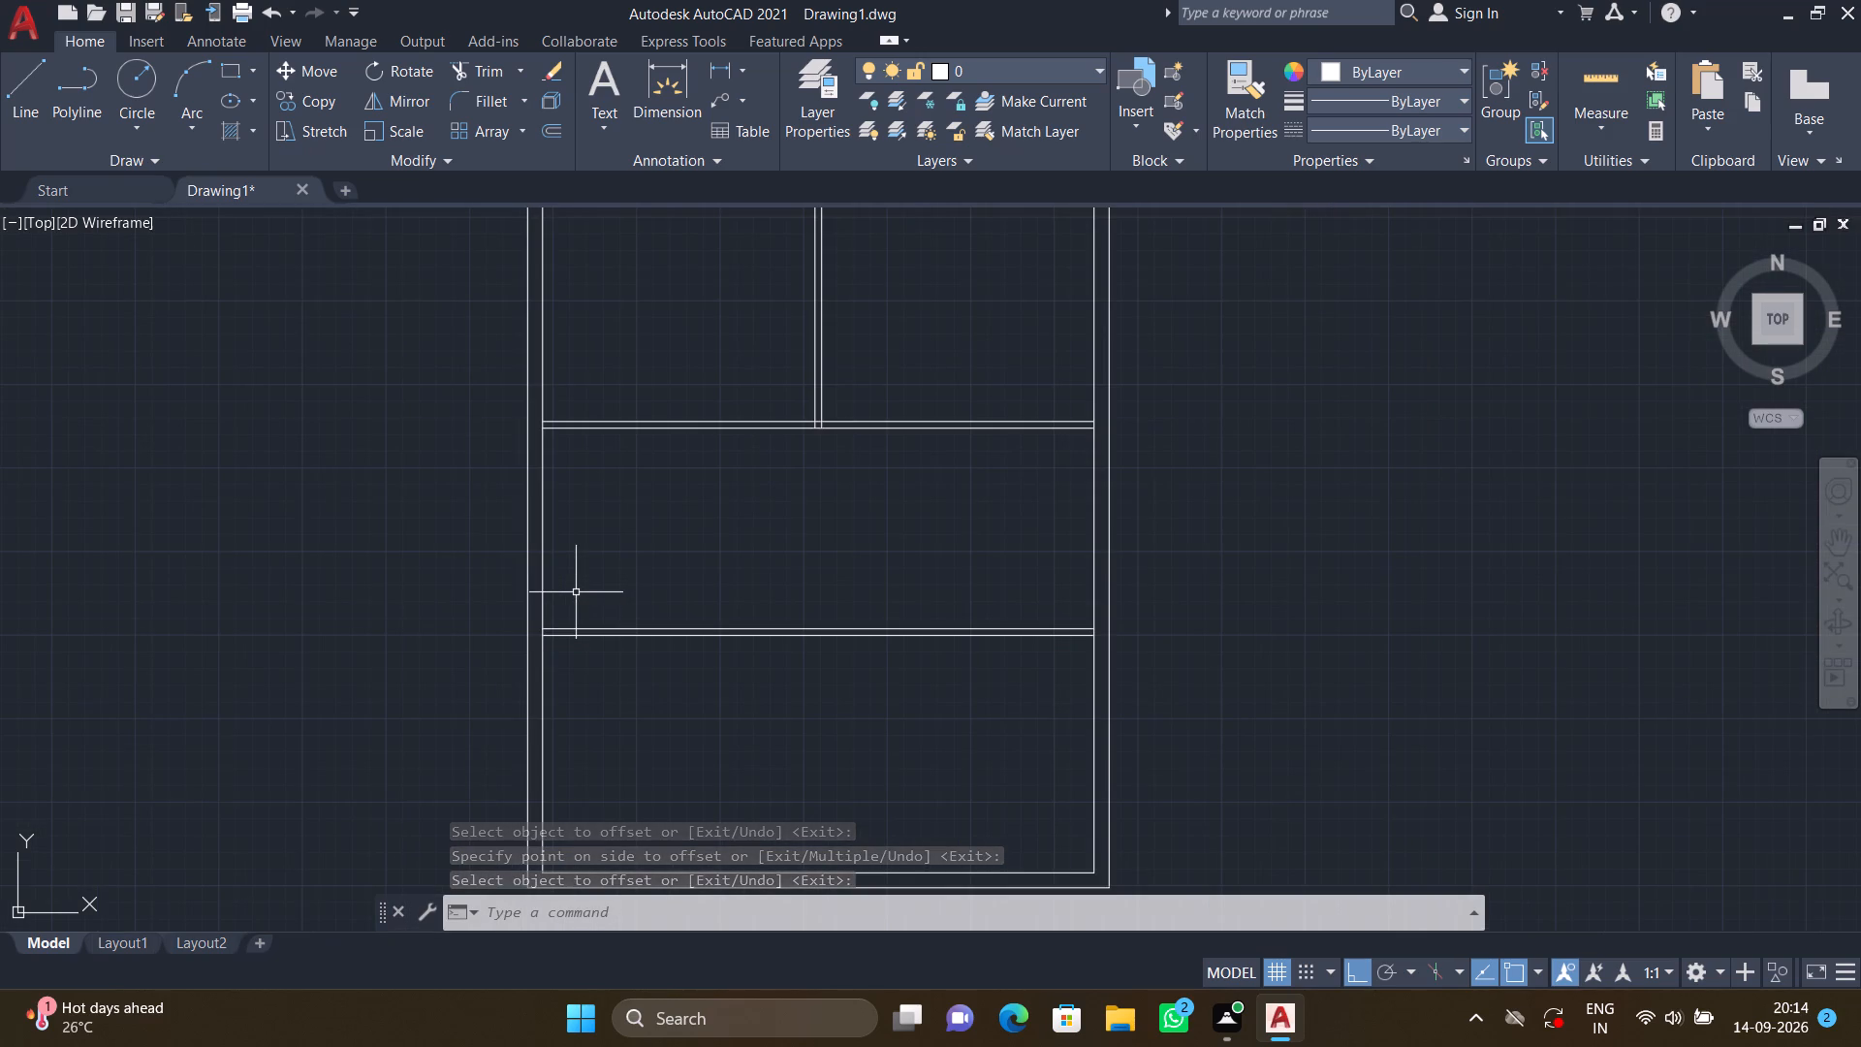
key(o)
key(Return)
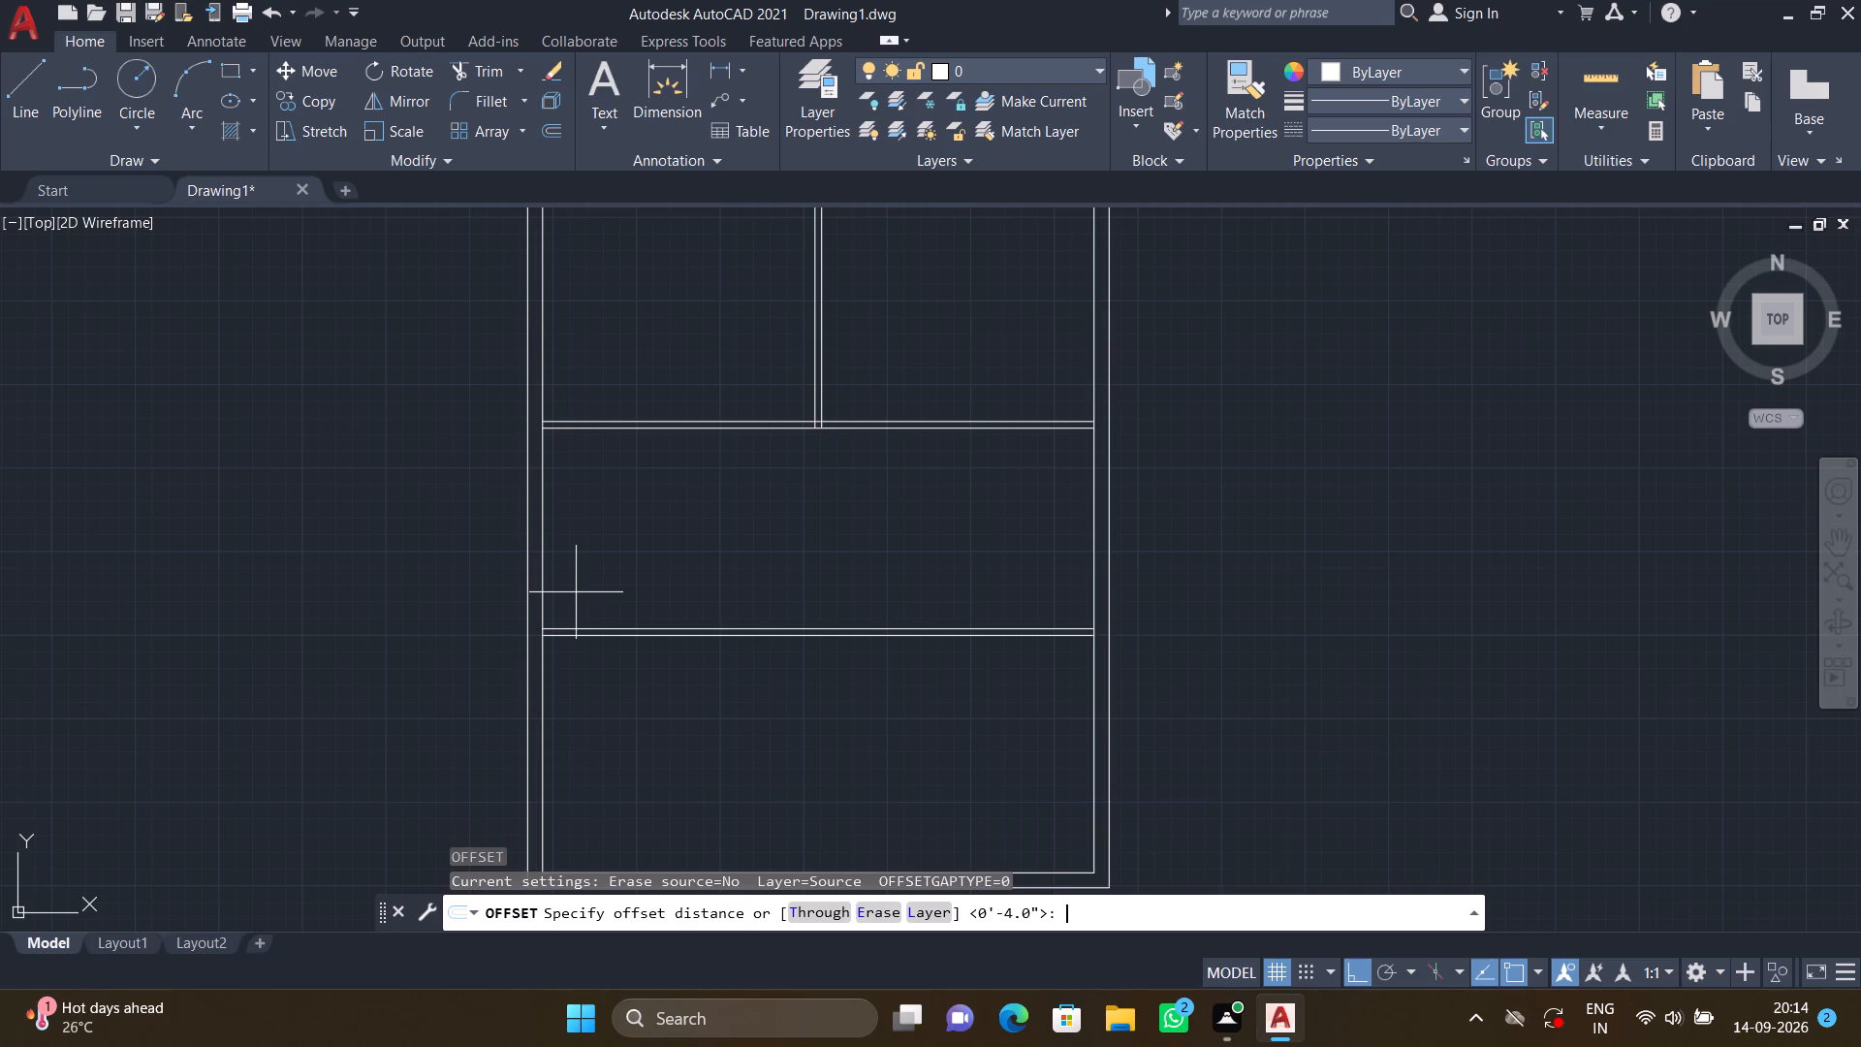
text(6')
text(0")
key(Return)
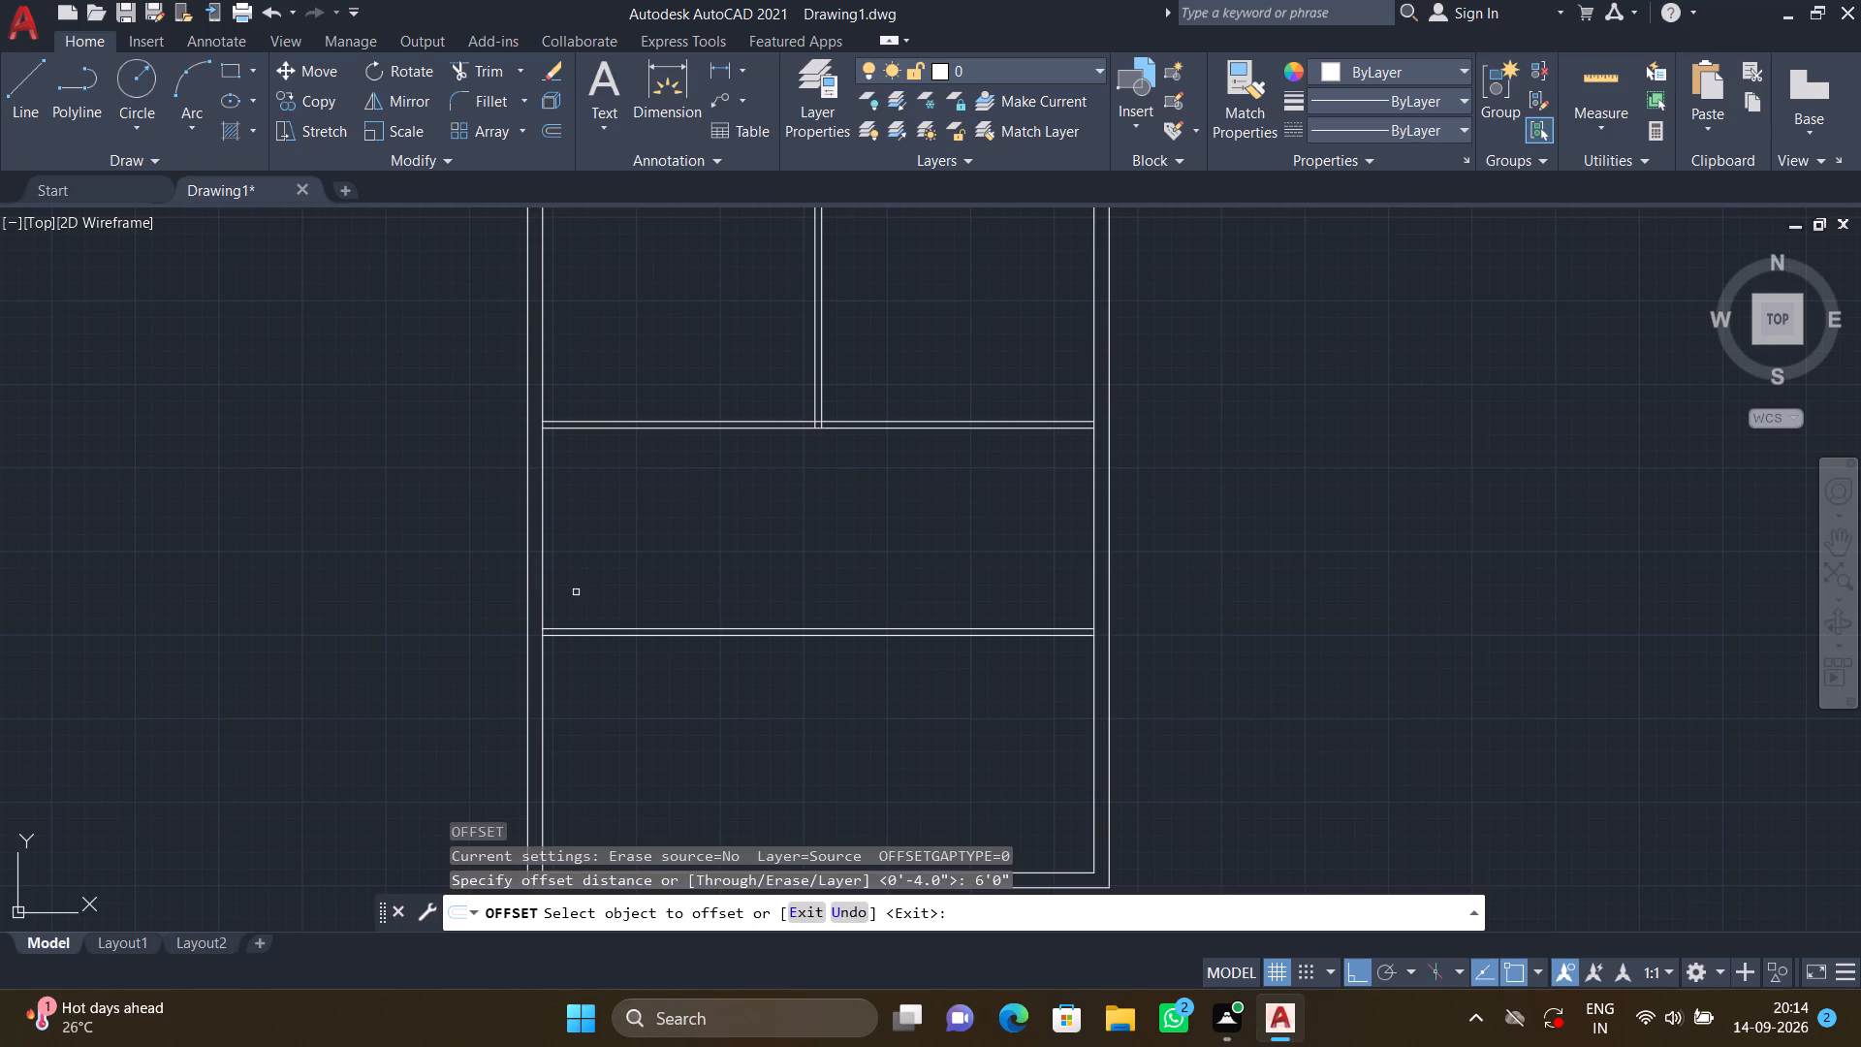
click(543, 562)
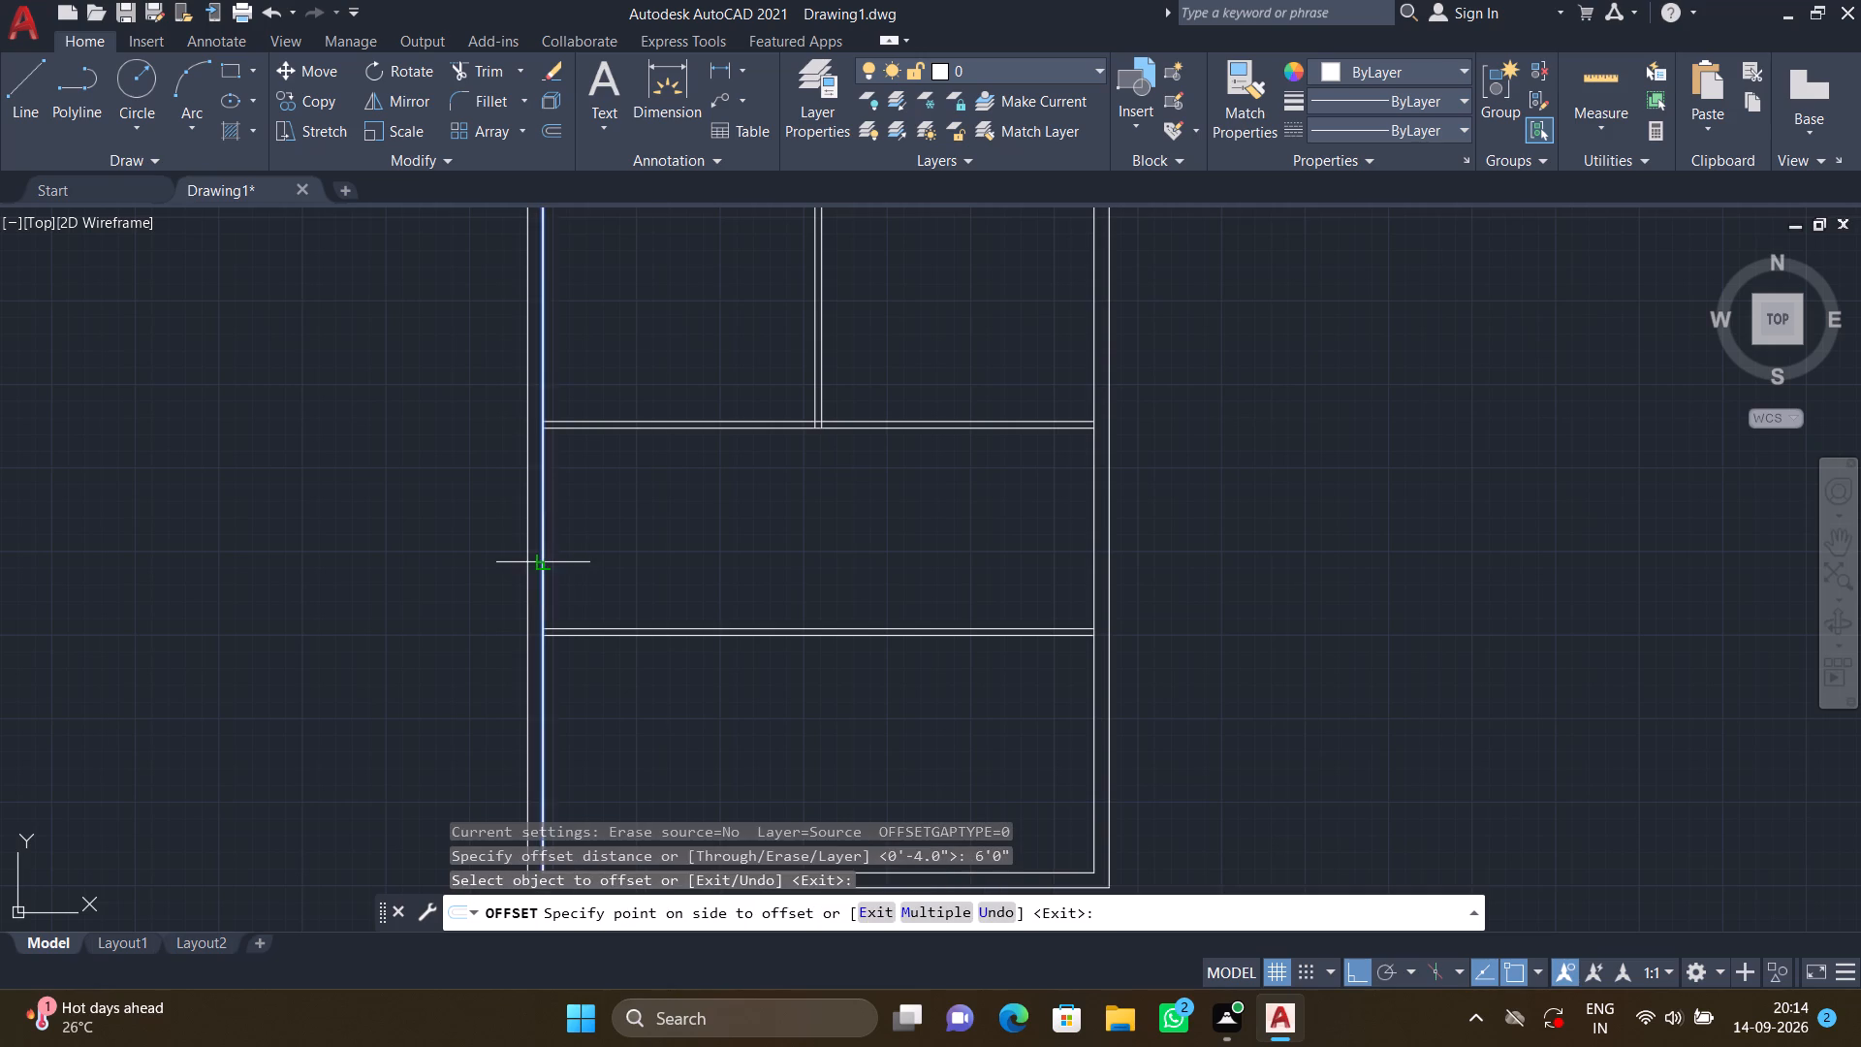
click(733, 560)
key(Return)
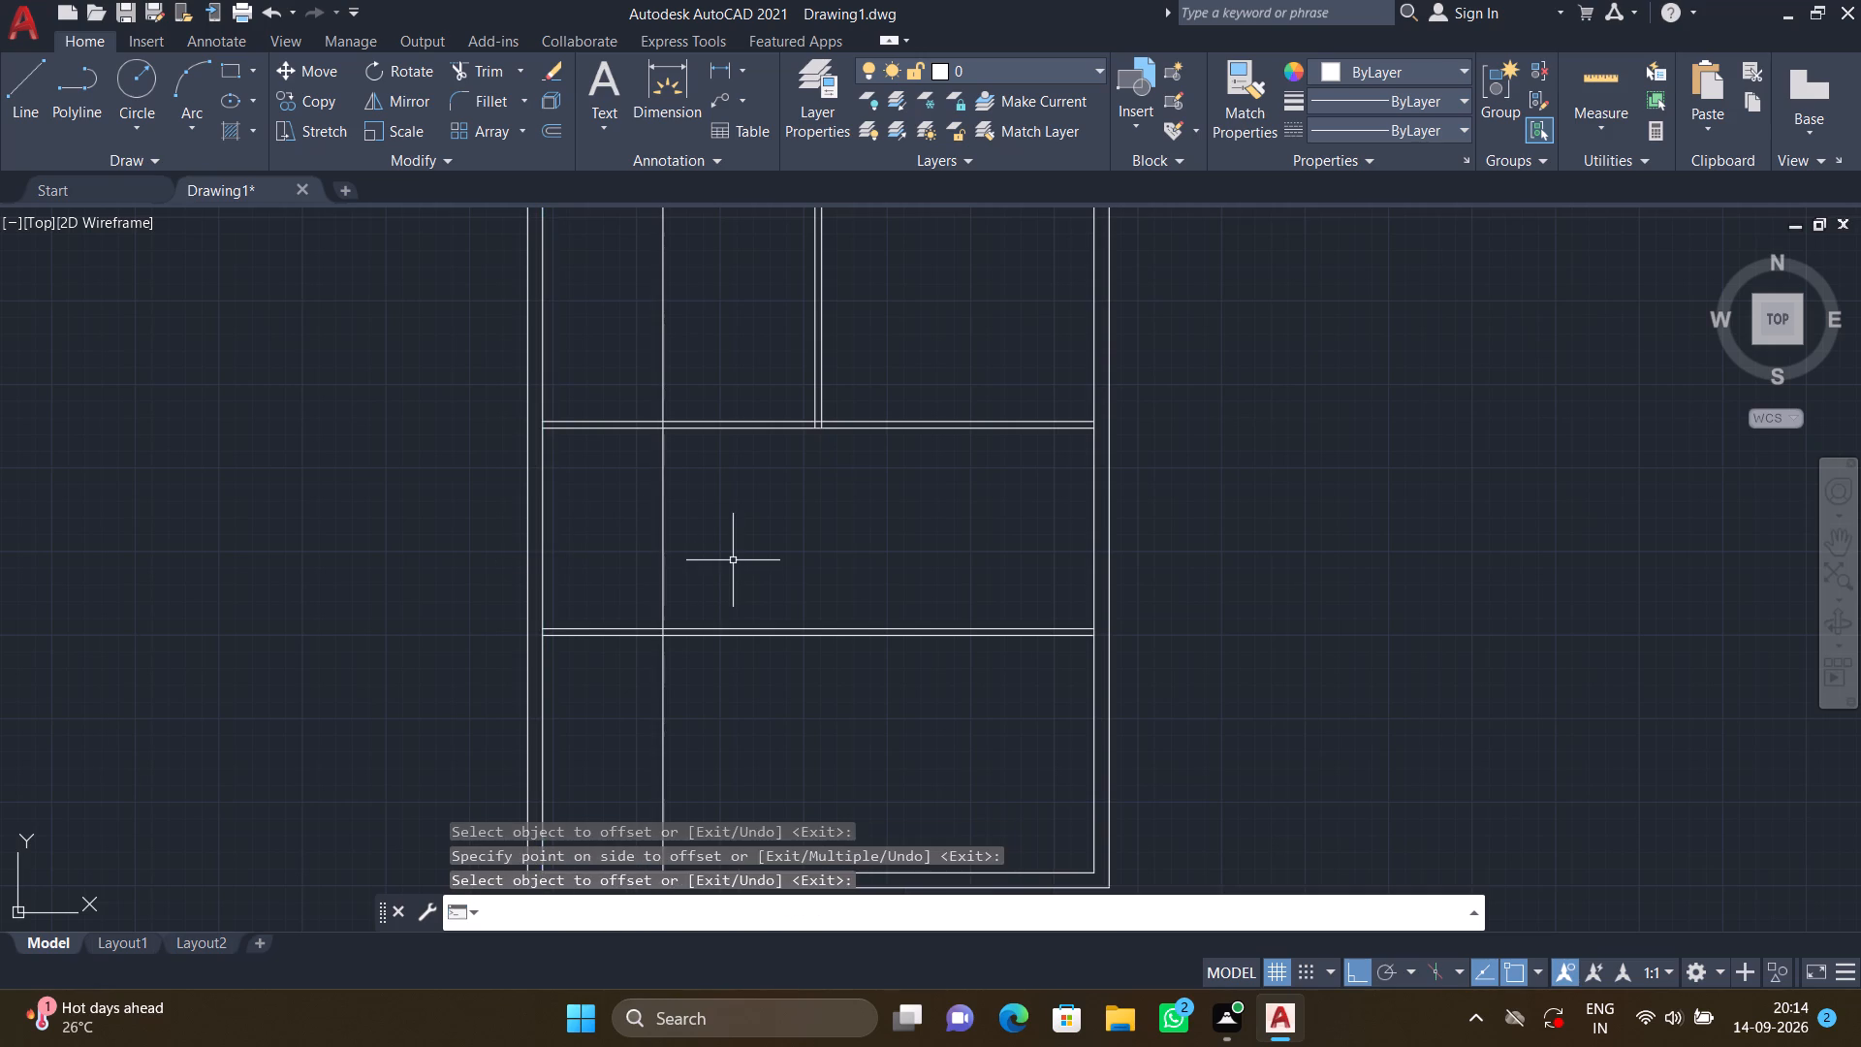
Offset the new vertical partition line 4" to the right to form the partition's right face.
key(o)
key(Return)
text(4")
key(Return)
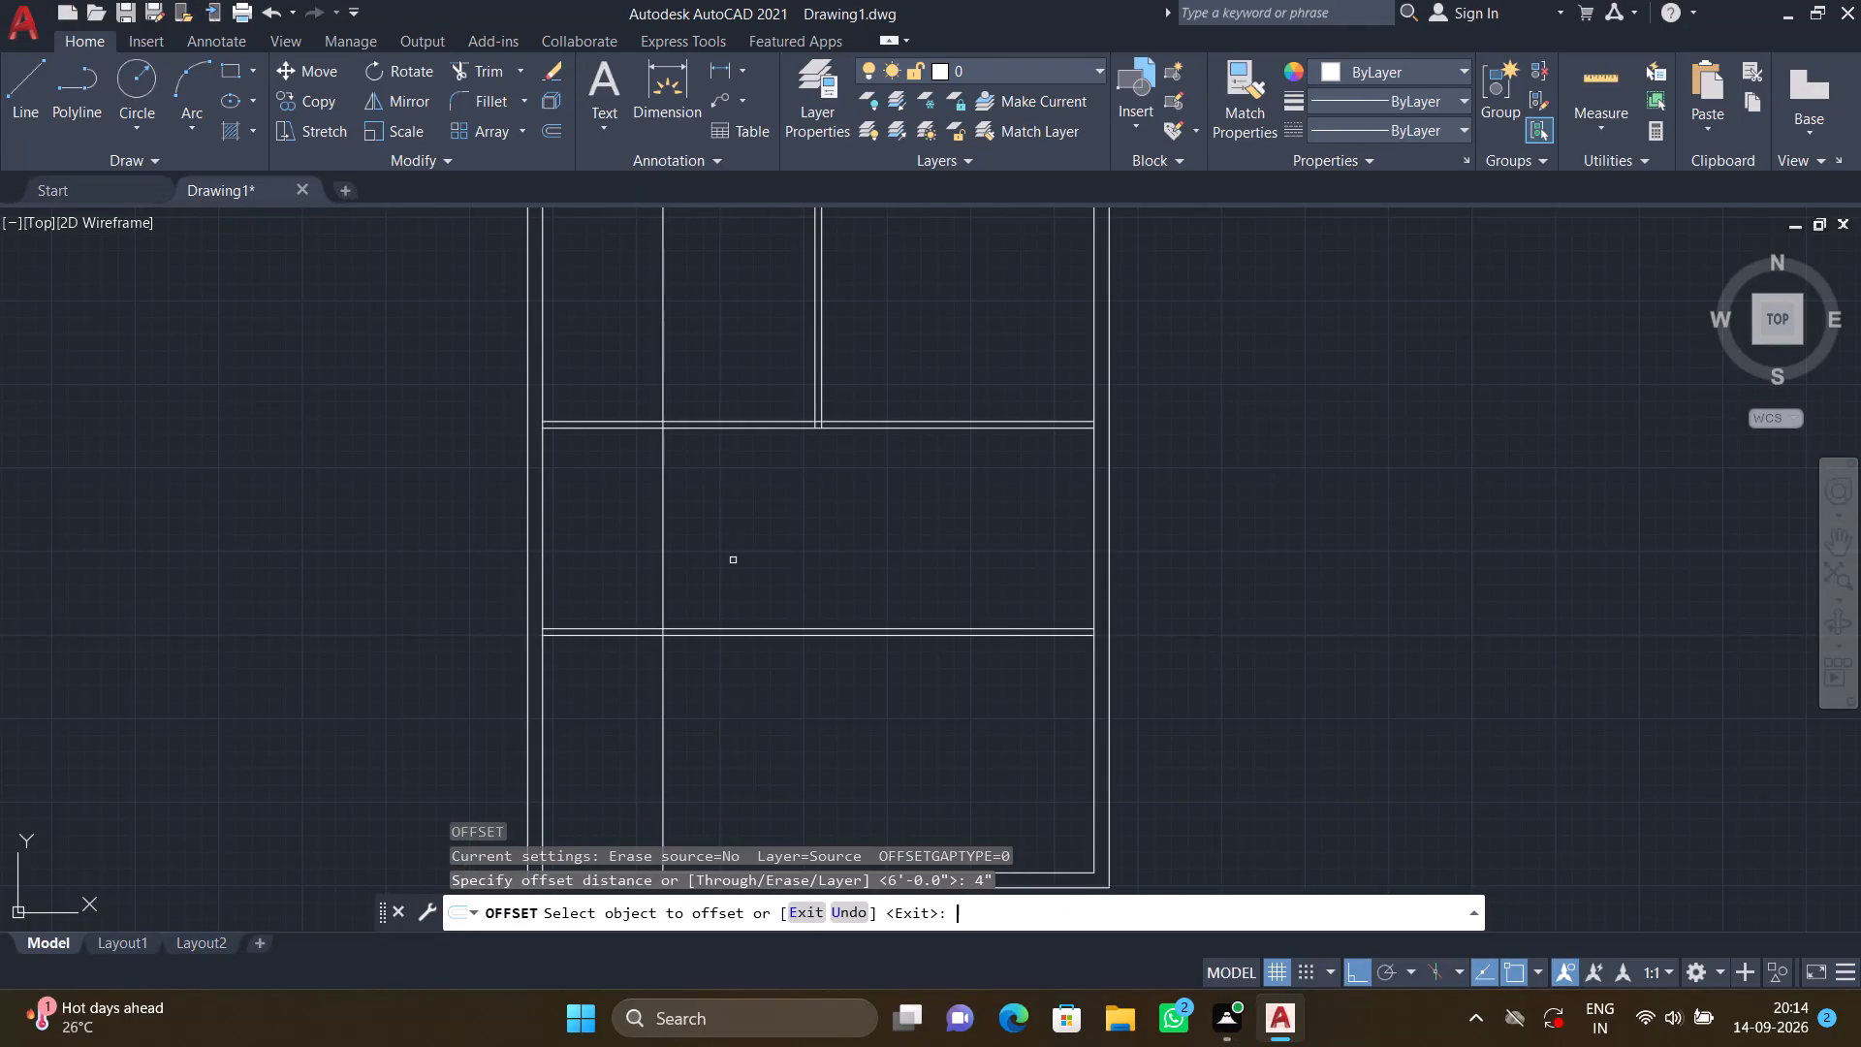
click(661, 531)
click(693, 524)
key(Return)
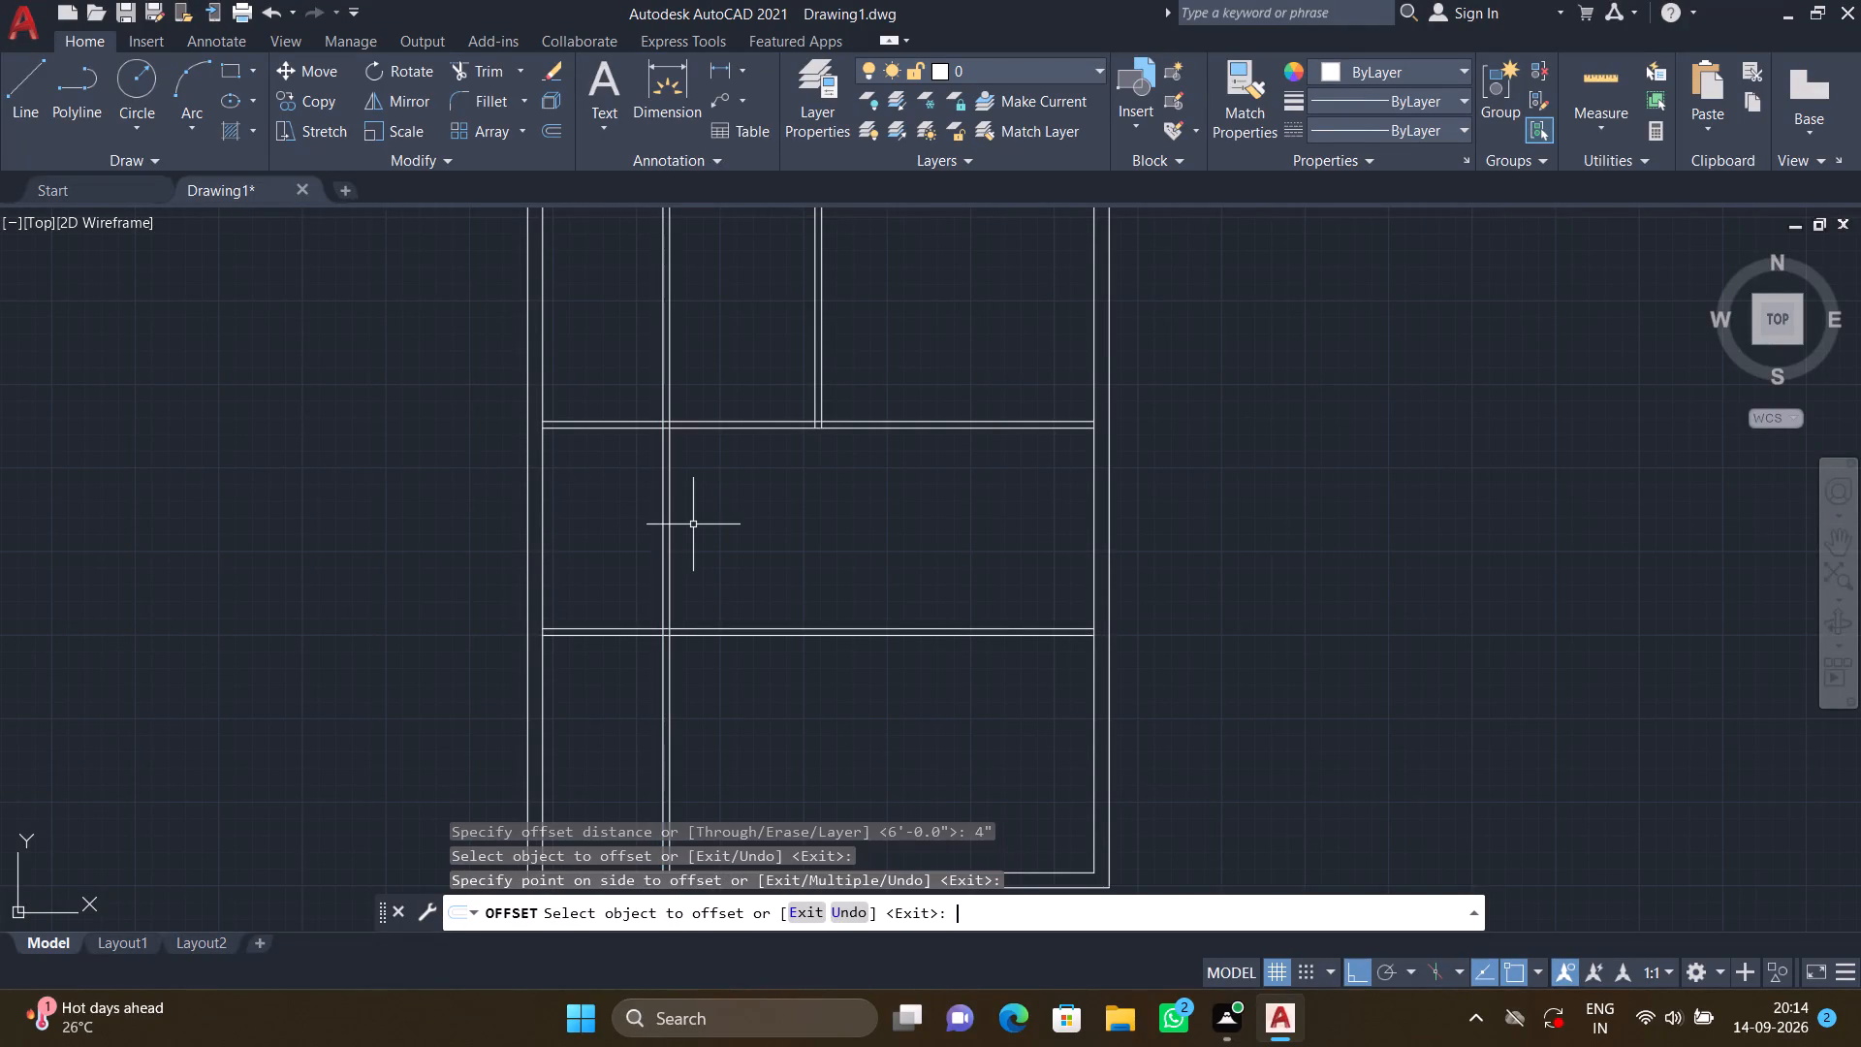
Trim both lines of the new vertical partition so they remain only between the two horizontal partitions.
middle_drag(659, 705, 654, 571)
text(TR)
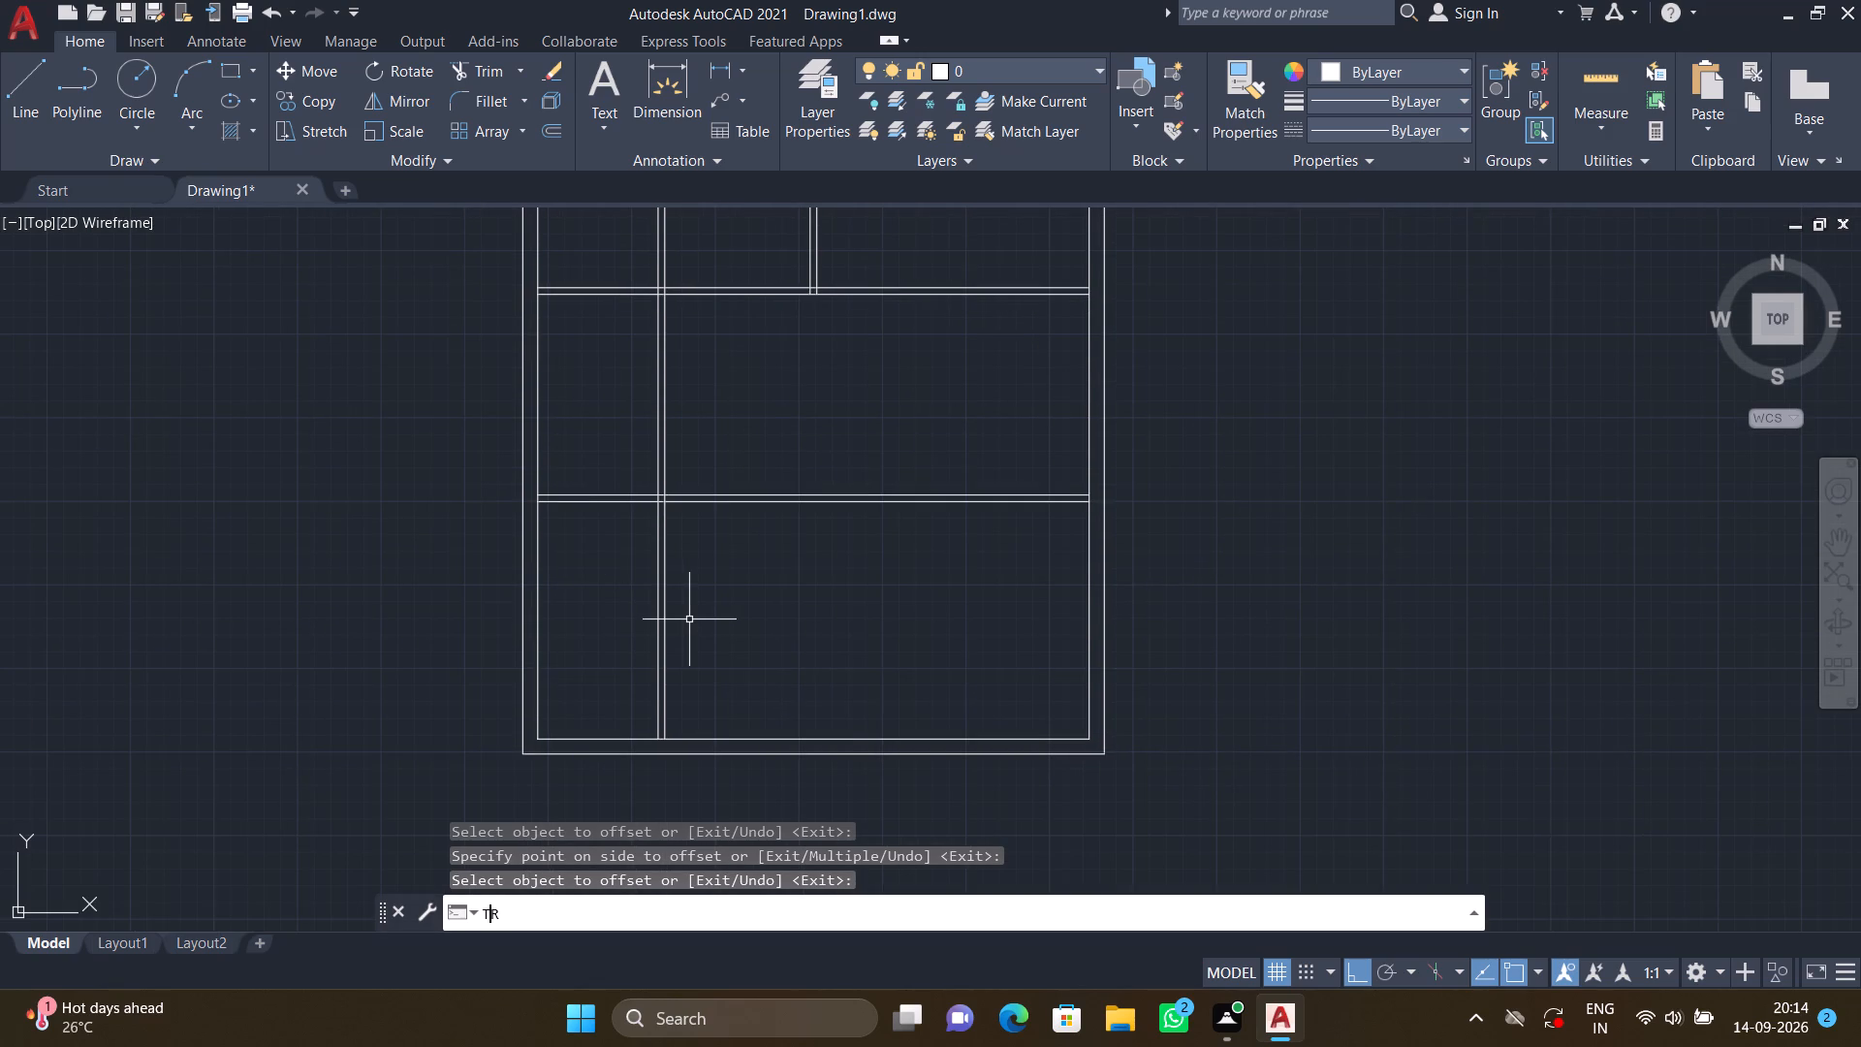
key(Return)
click(698, 602)
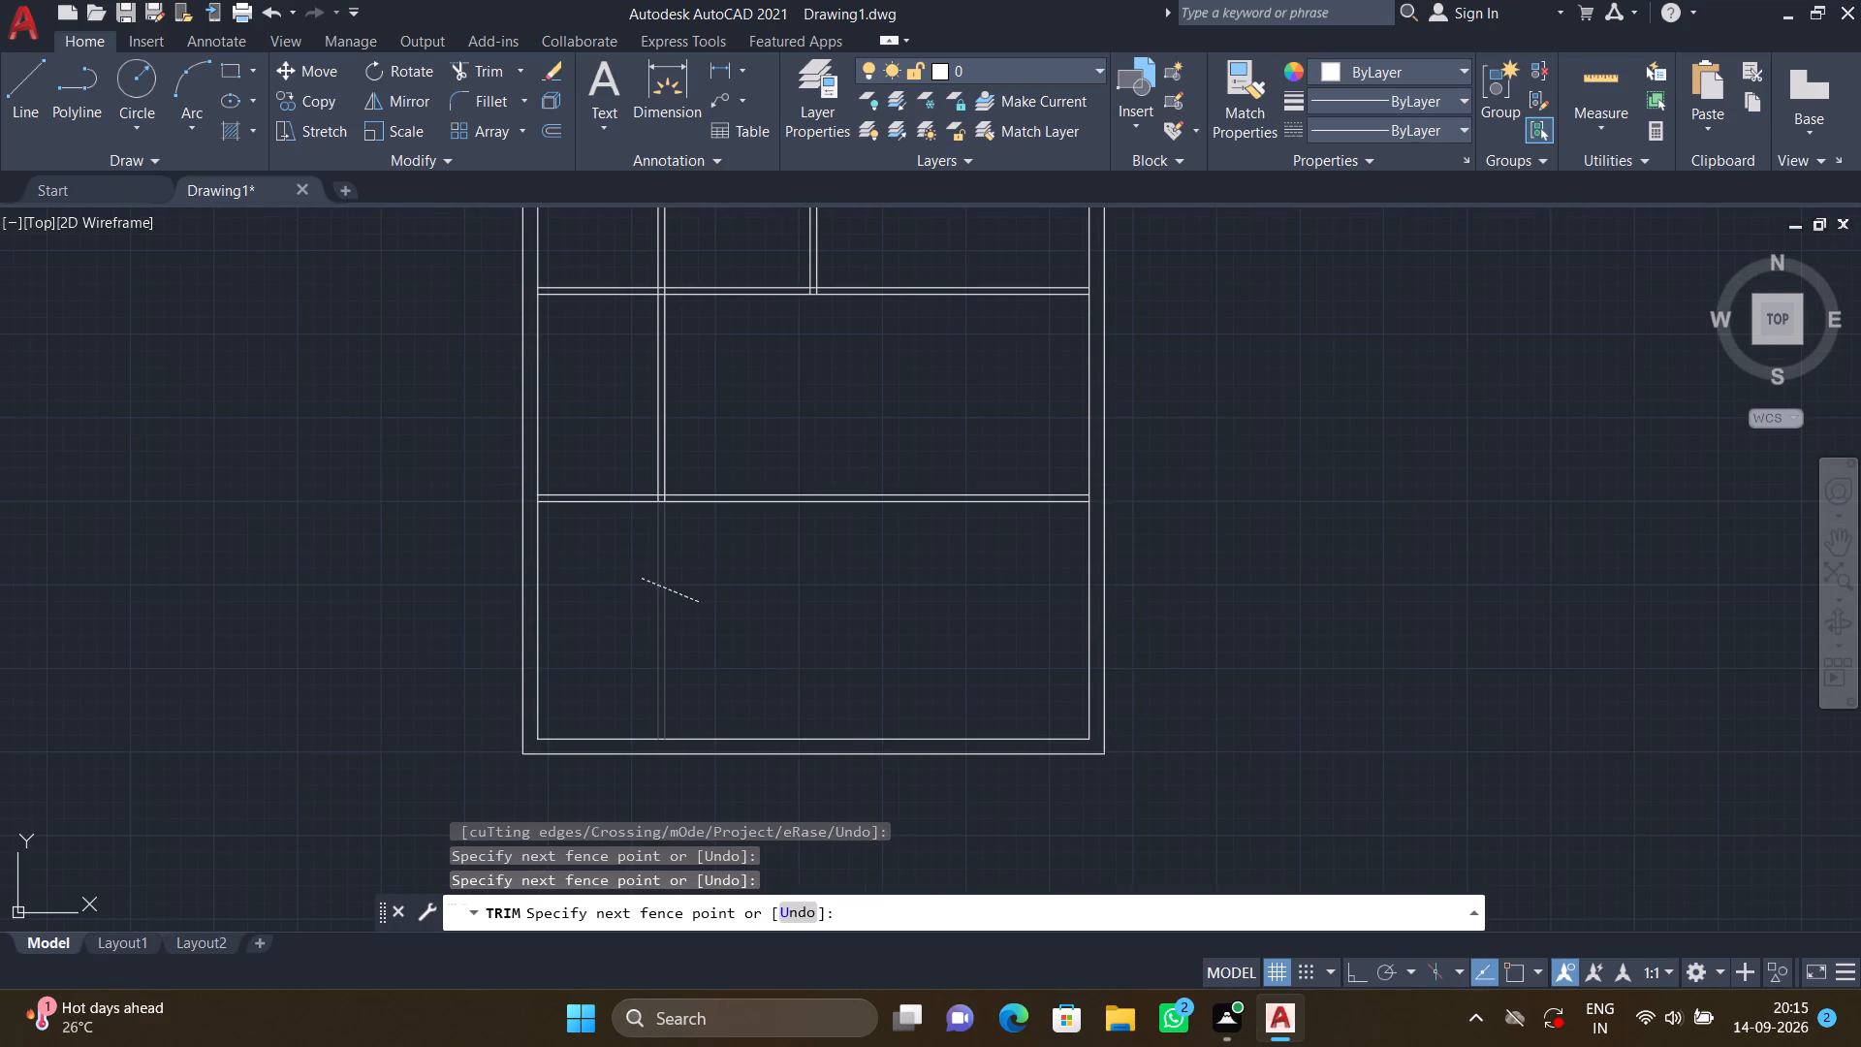
click(639, 578)
middle_drag(695, 410, 691, 527)
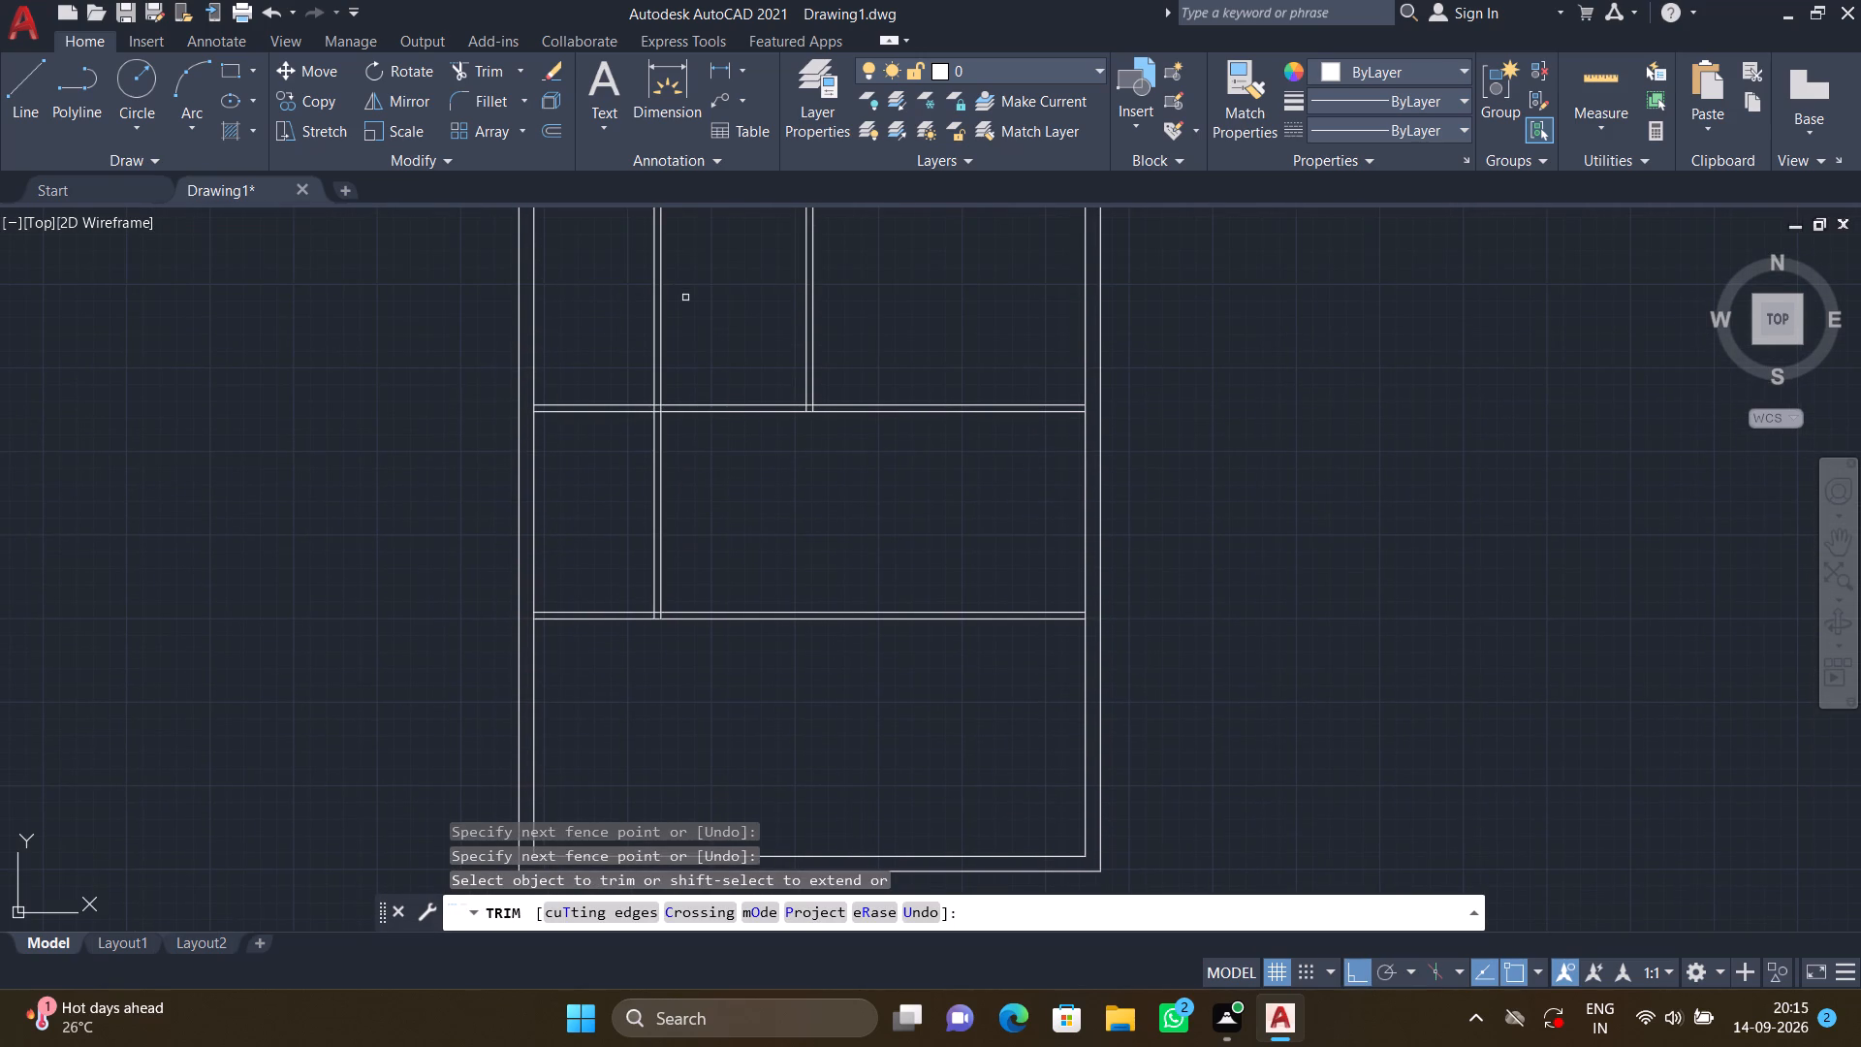
drag(689, 296, 671, 292)
click(632, 288)
key(Return)
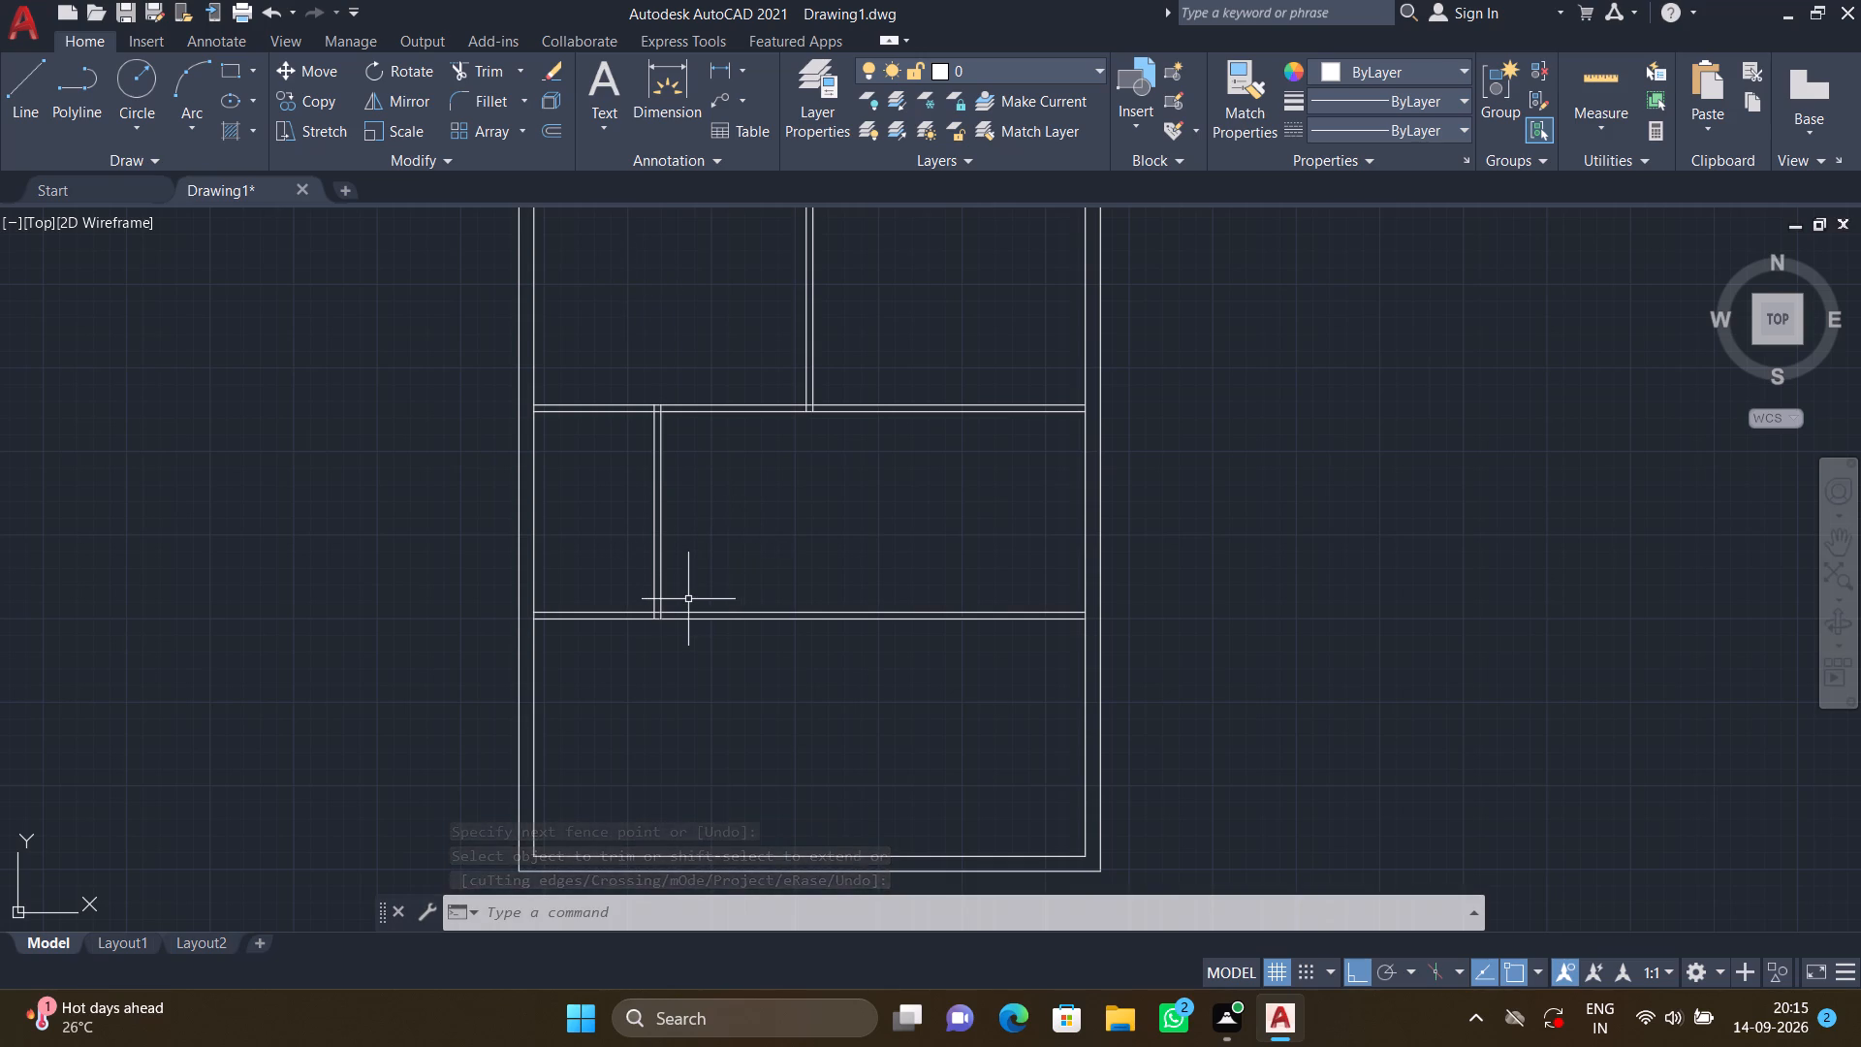
Offset the second horizontal partition's lower line 4'0" downward to form the upper face of a third horizontal partition.
scroll(672, 647, down, 1)
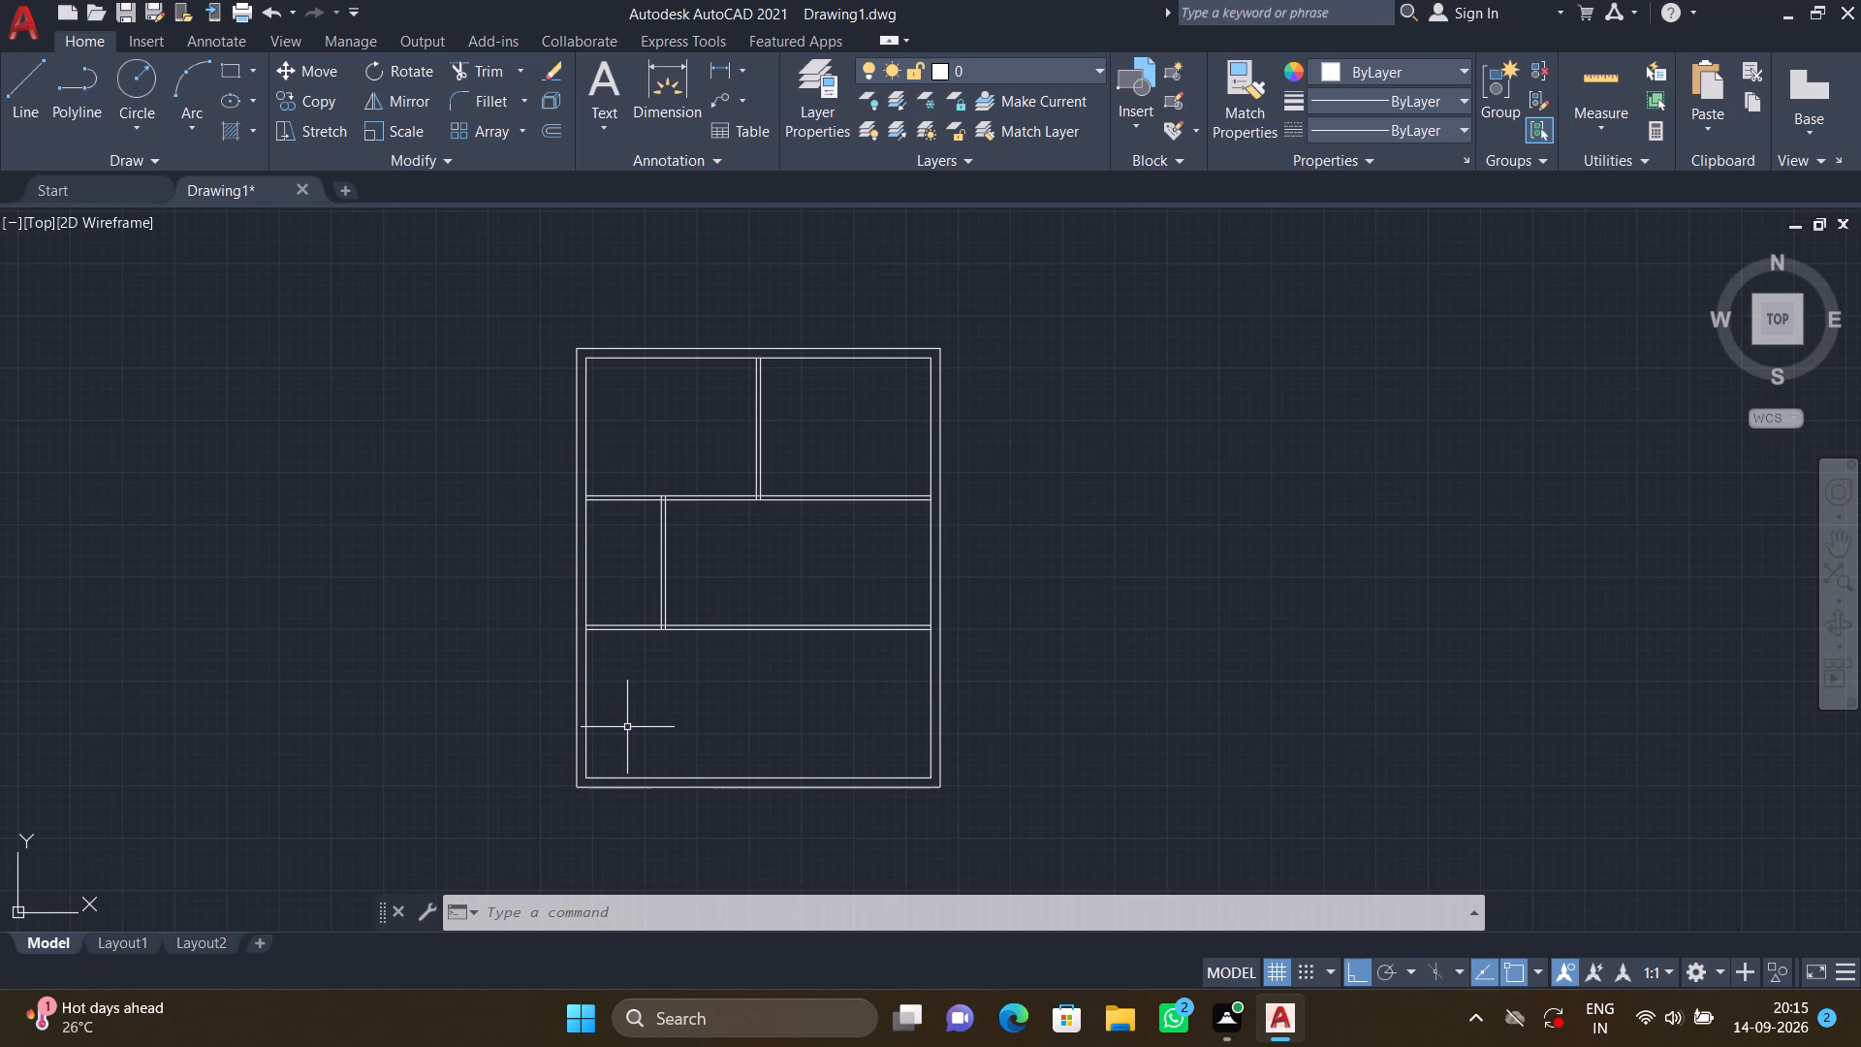
scroll(634, 650, up, 2)
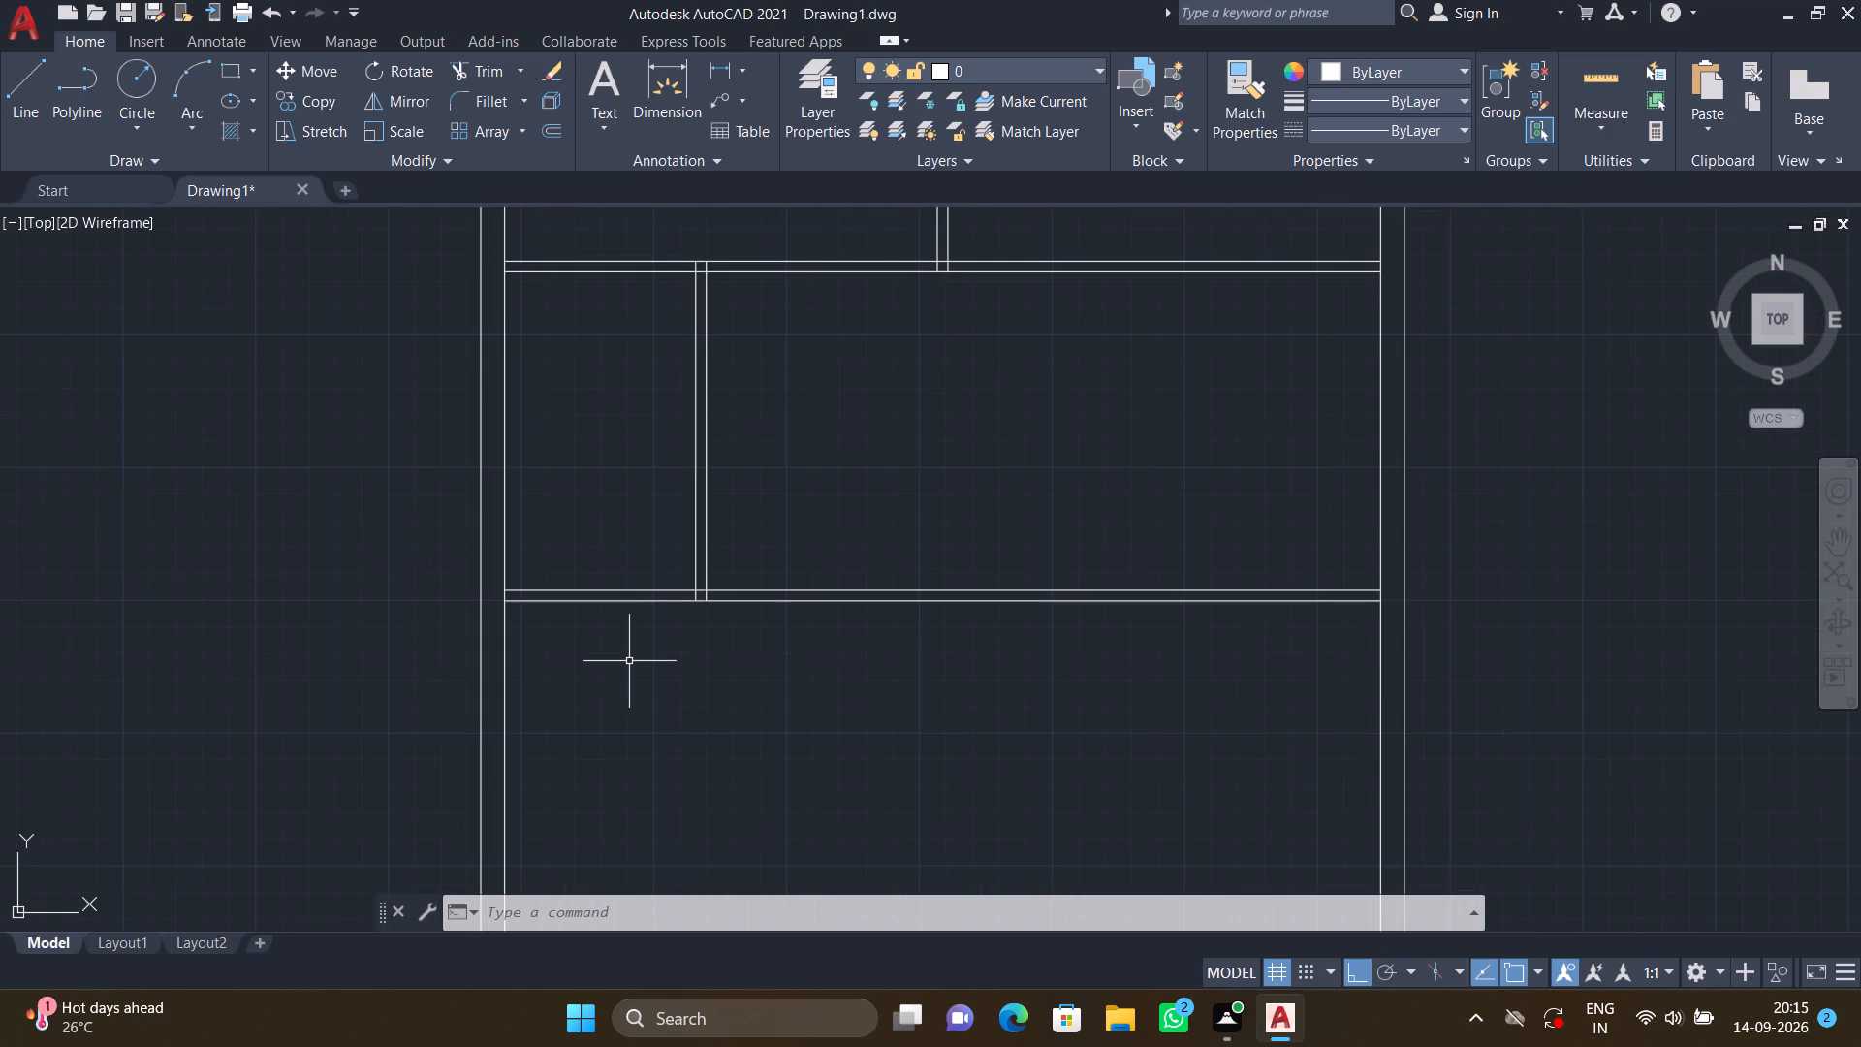
key(o)
key(Return)
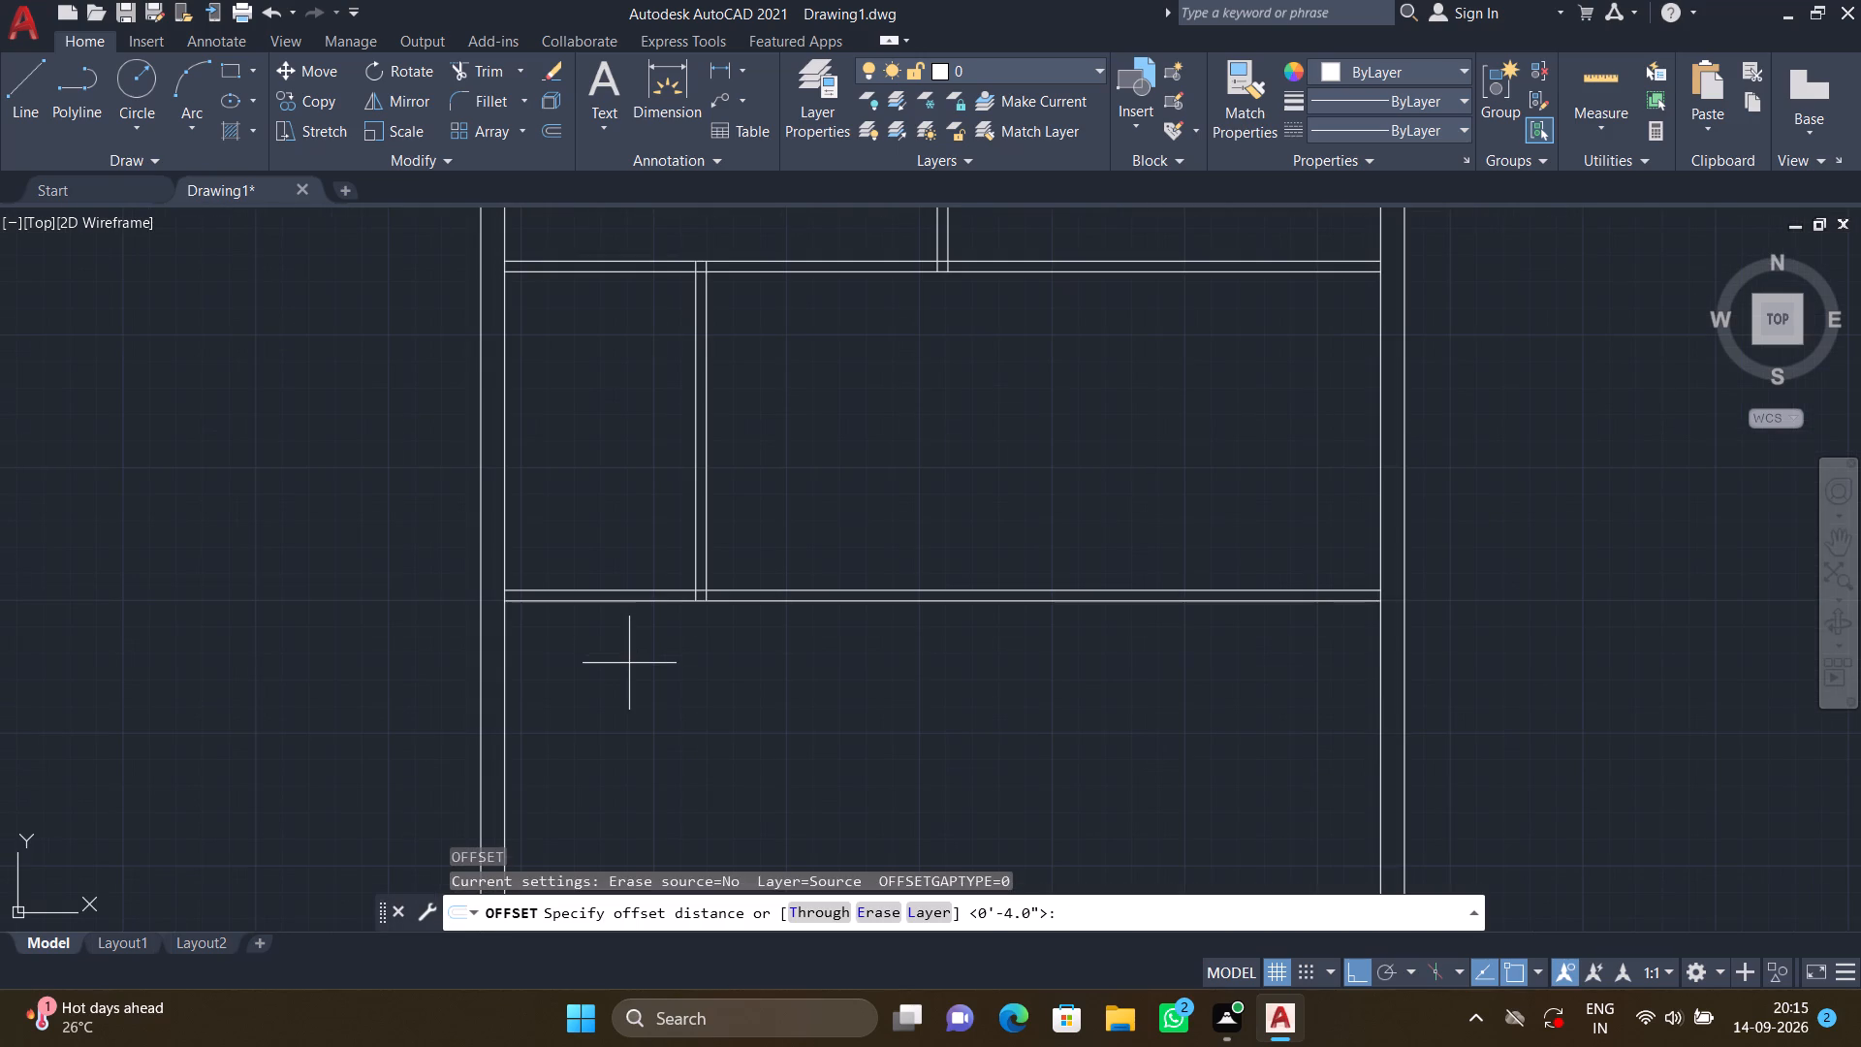
text(4')
text(0")
key(Return)
scroll(629, 657, down, 2)
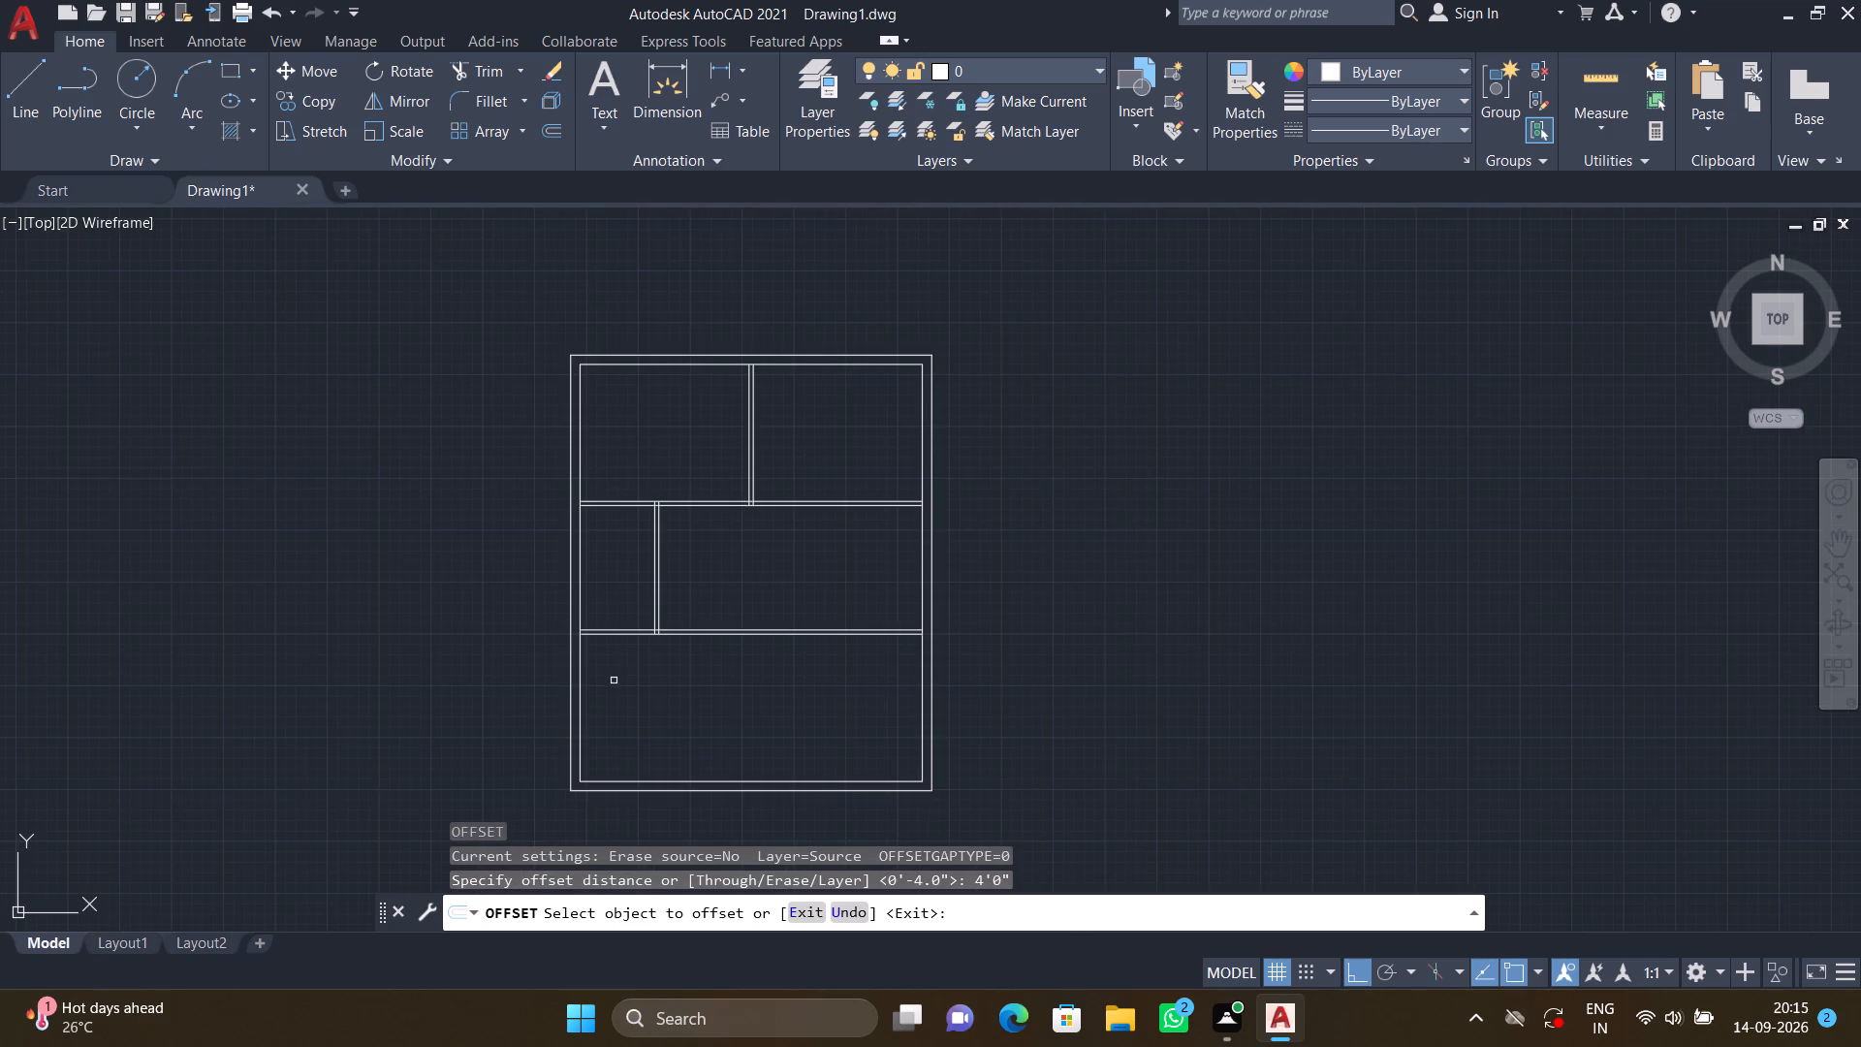
scroll(611, 644, up, 2)
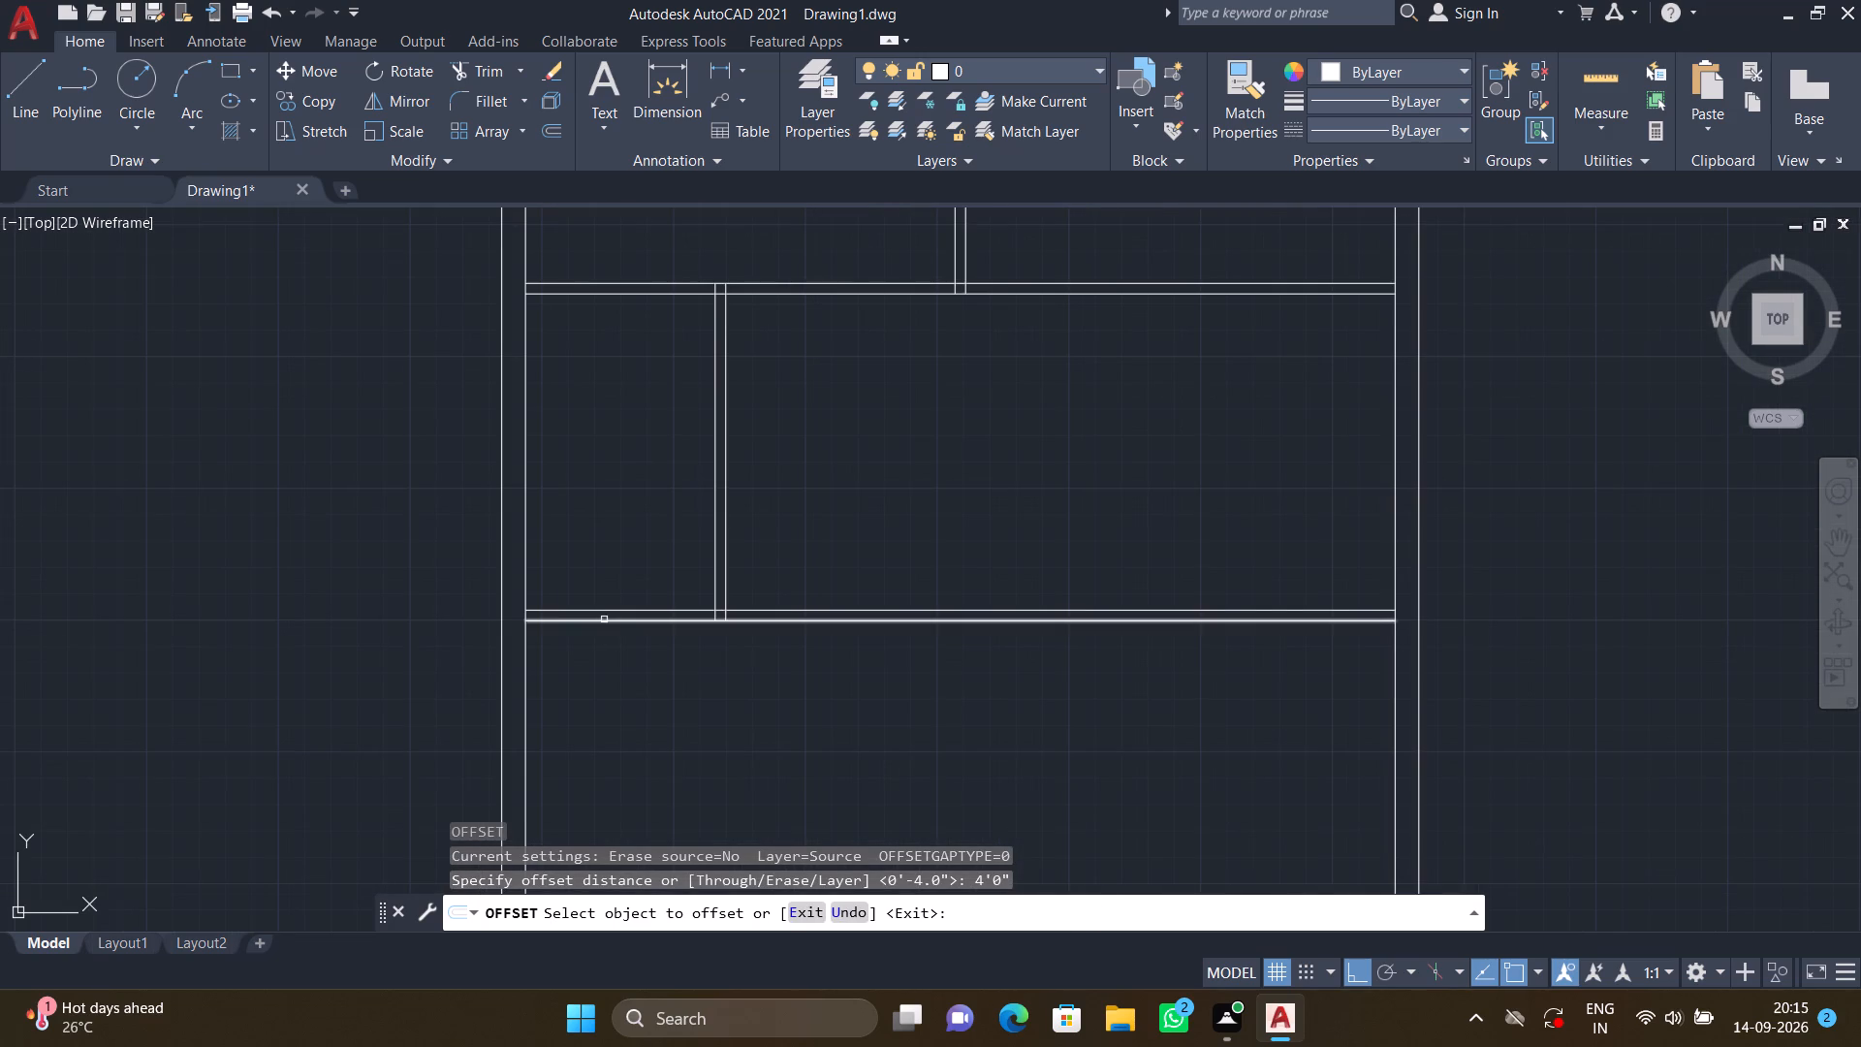
click(604, 619)
click(604, 730)
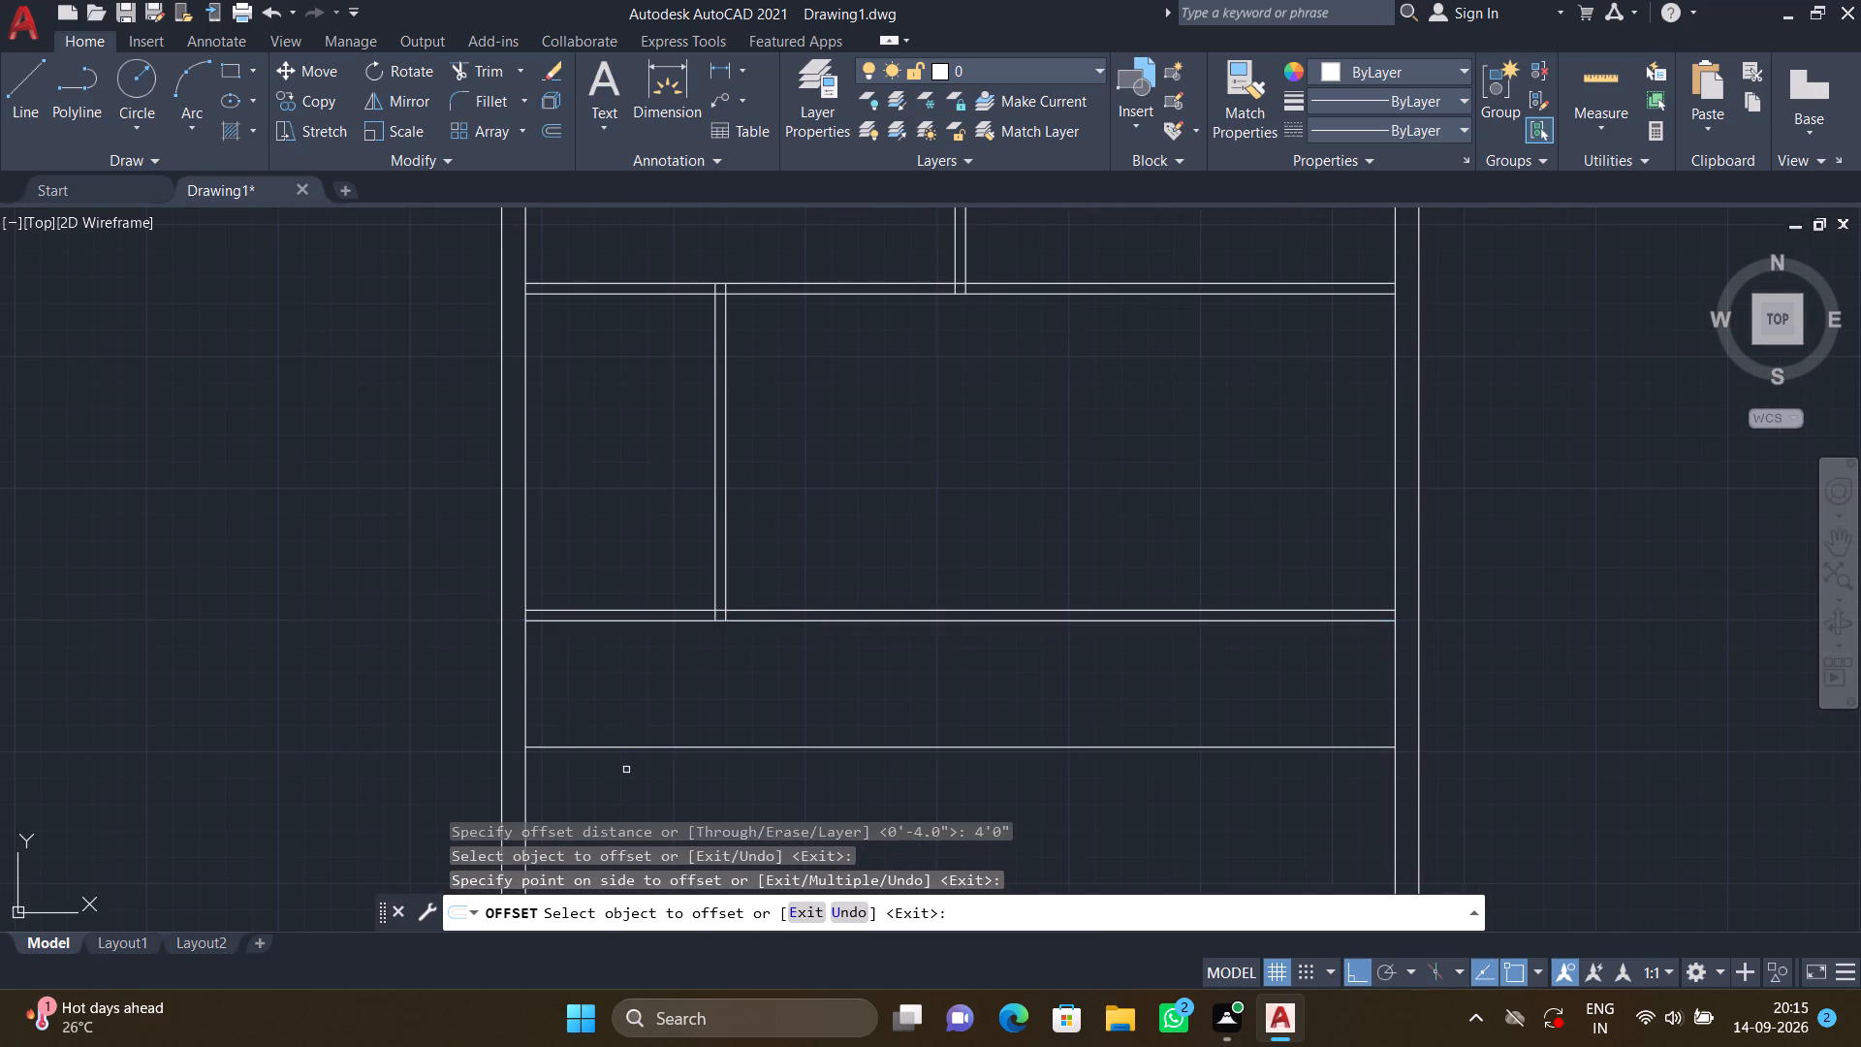
key(Return)
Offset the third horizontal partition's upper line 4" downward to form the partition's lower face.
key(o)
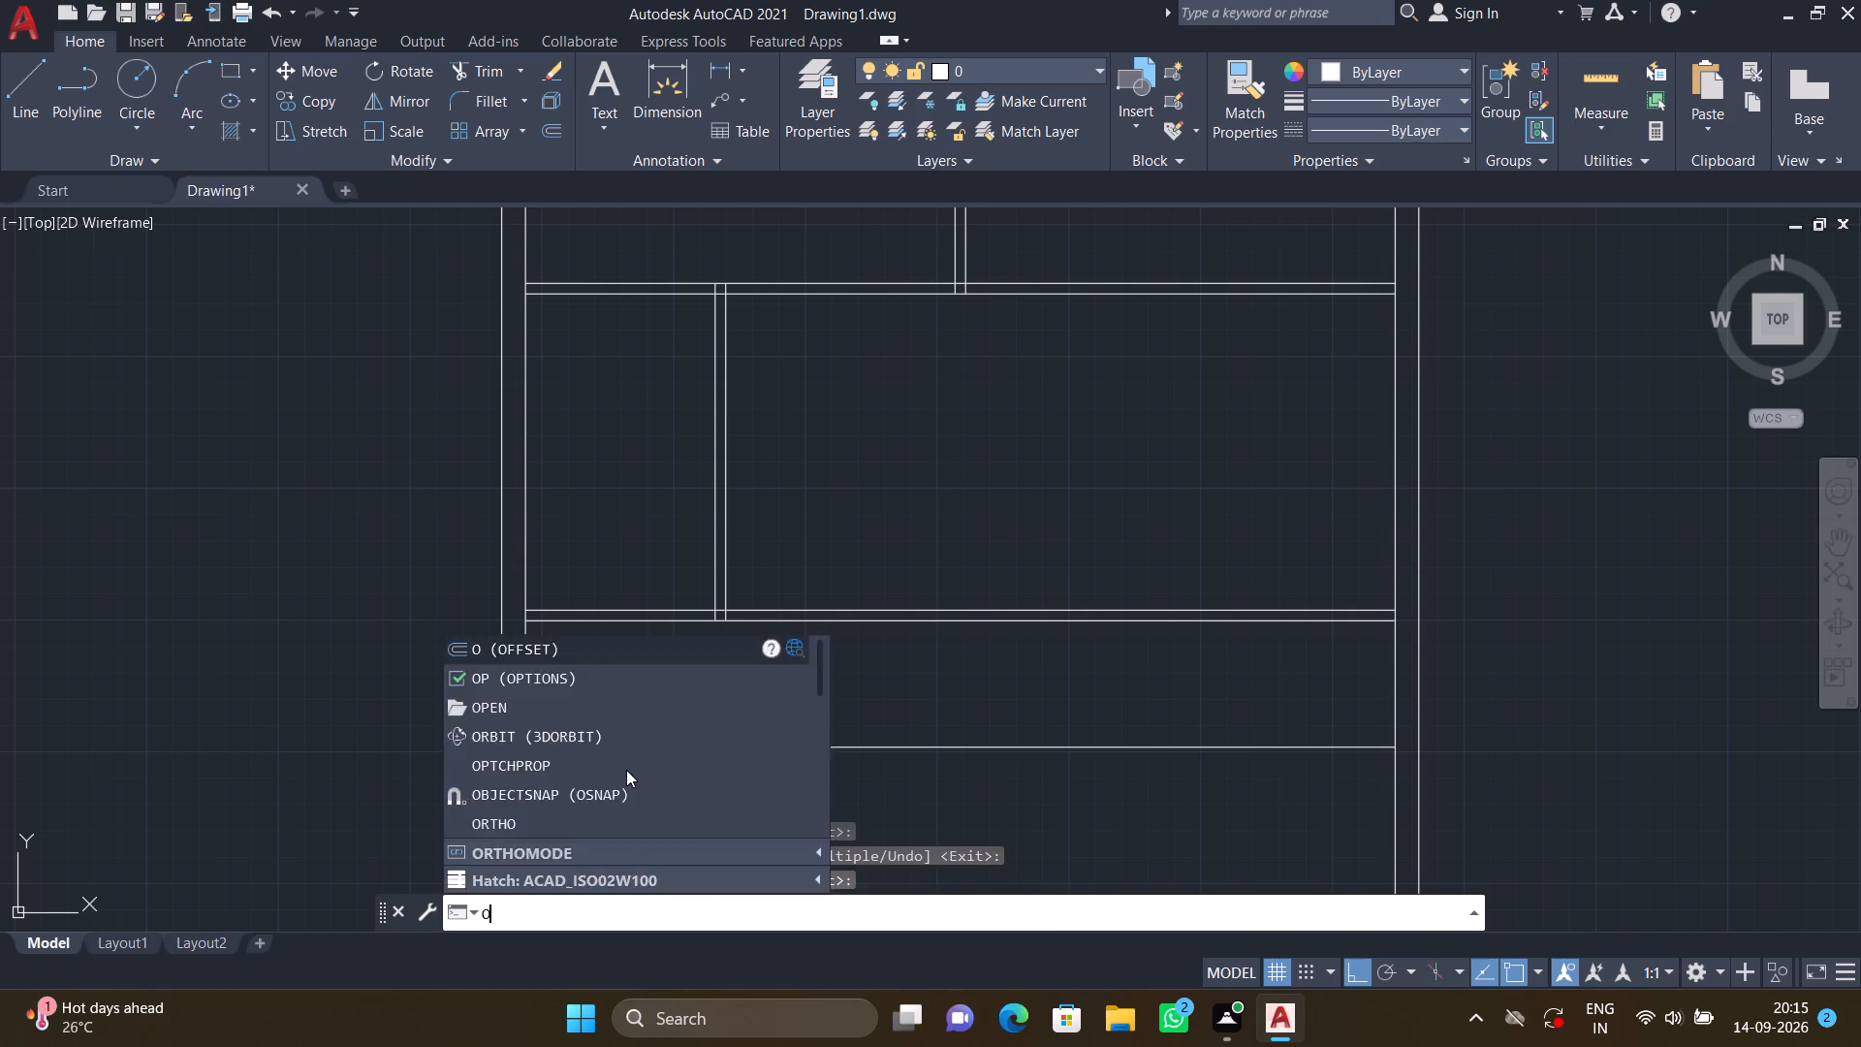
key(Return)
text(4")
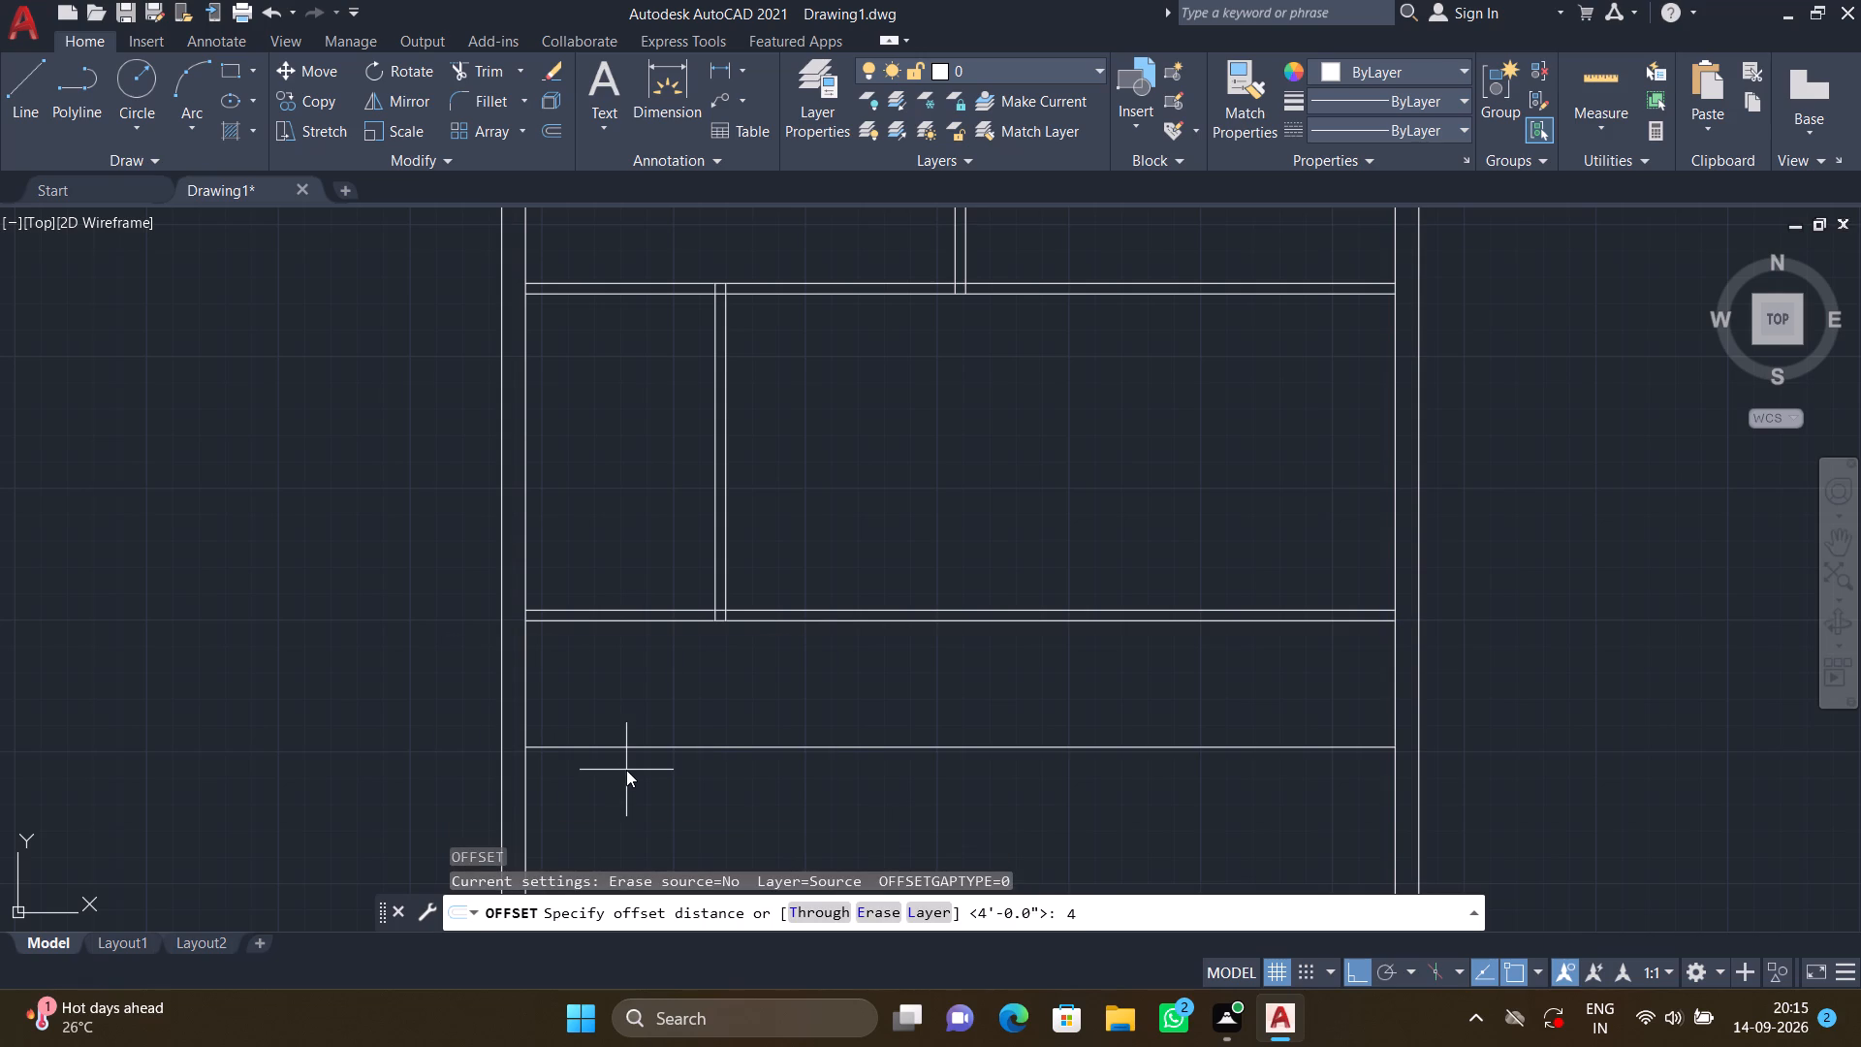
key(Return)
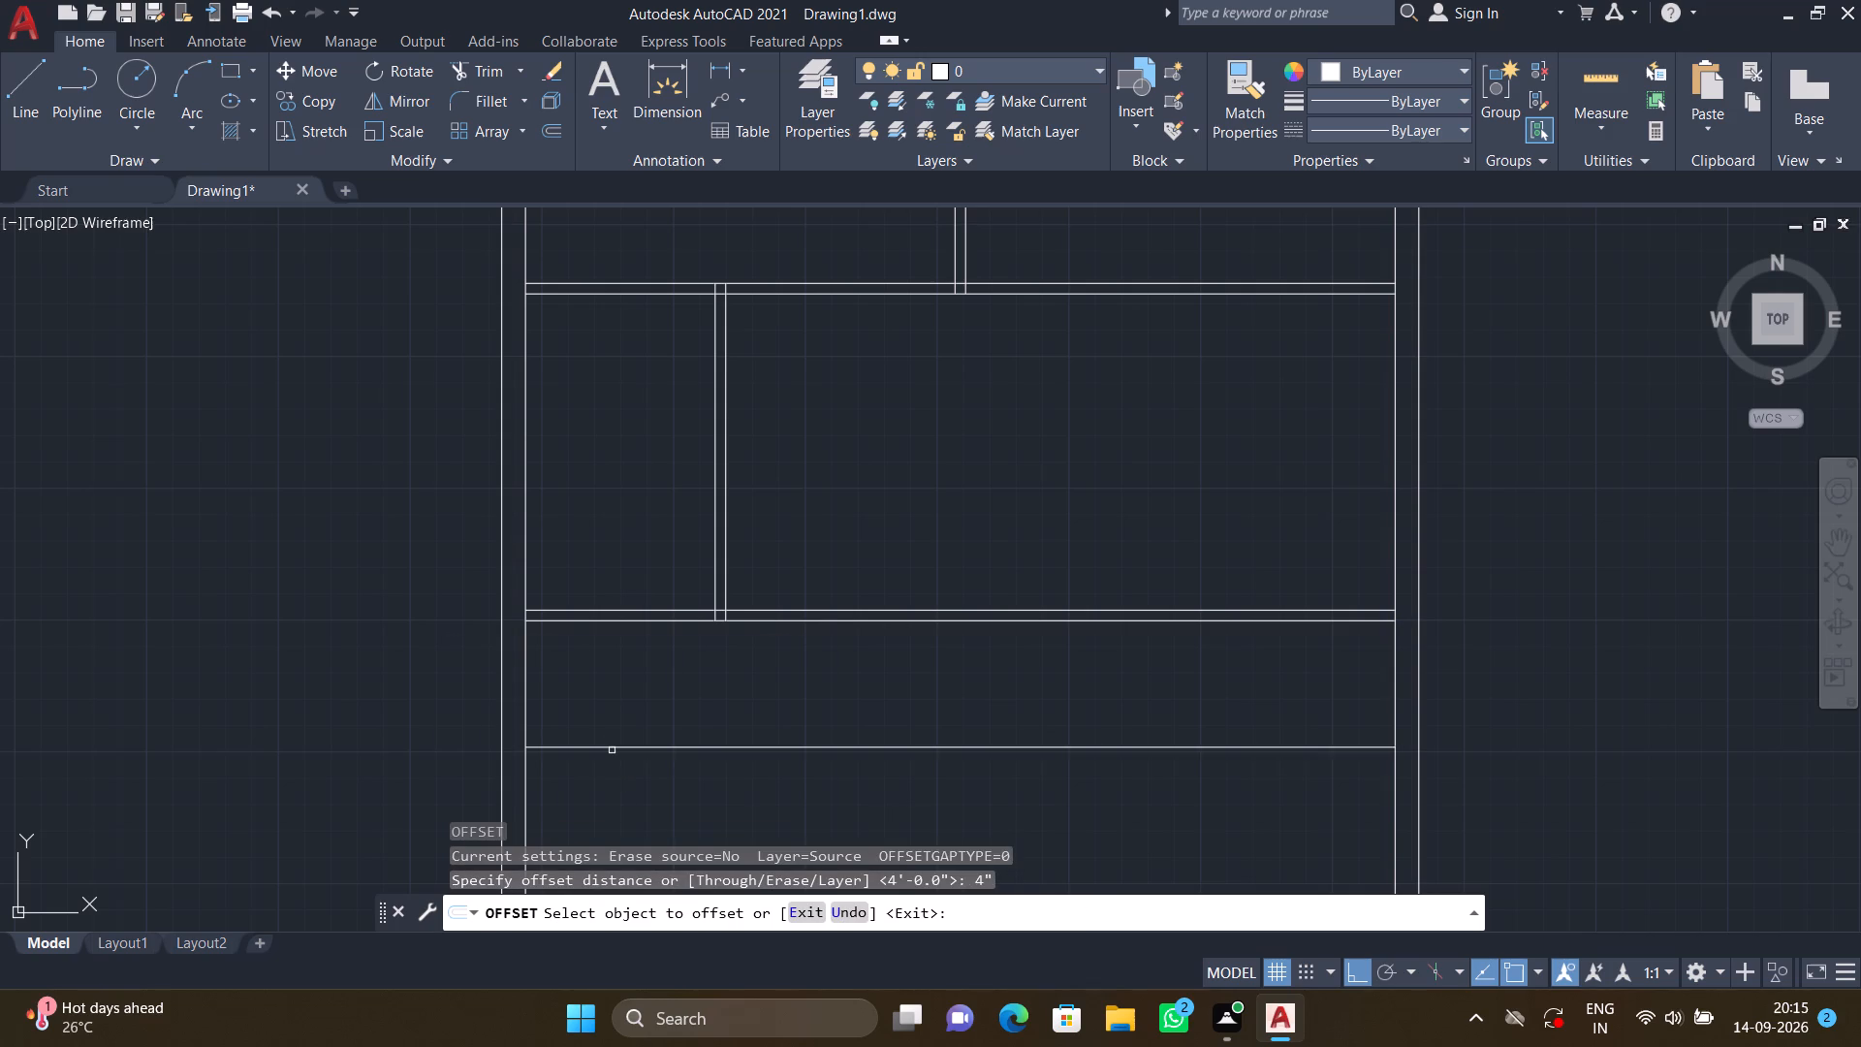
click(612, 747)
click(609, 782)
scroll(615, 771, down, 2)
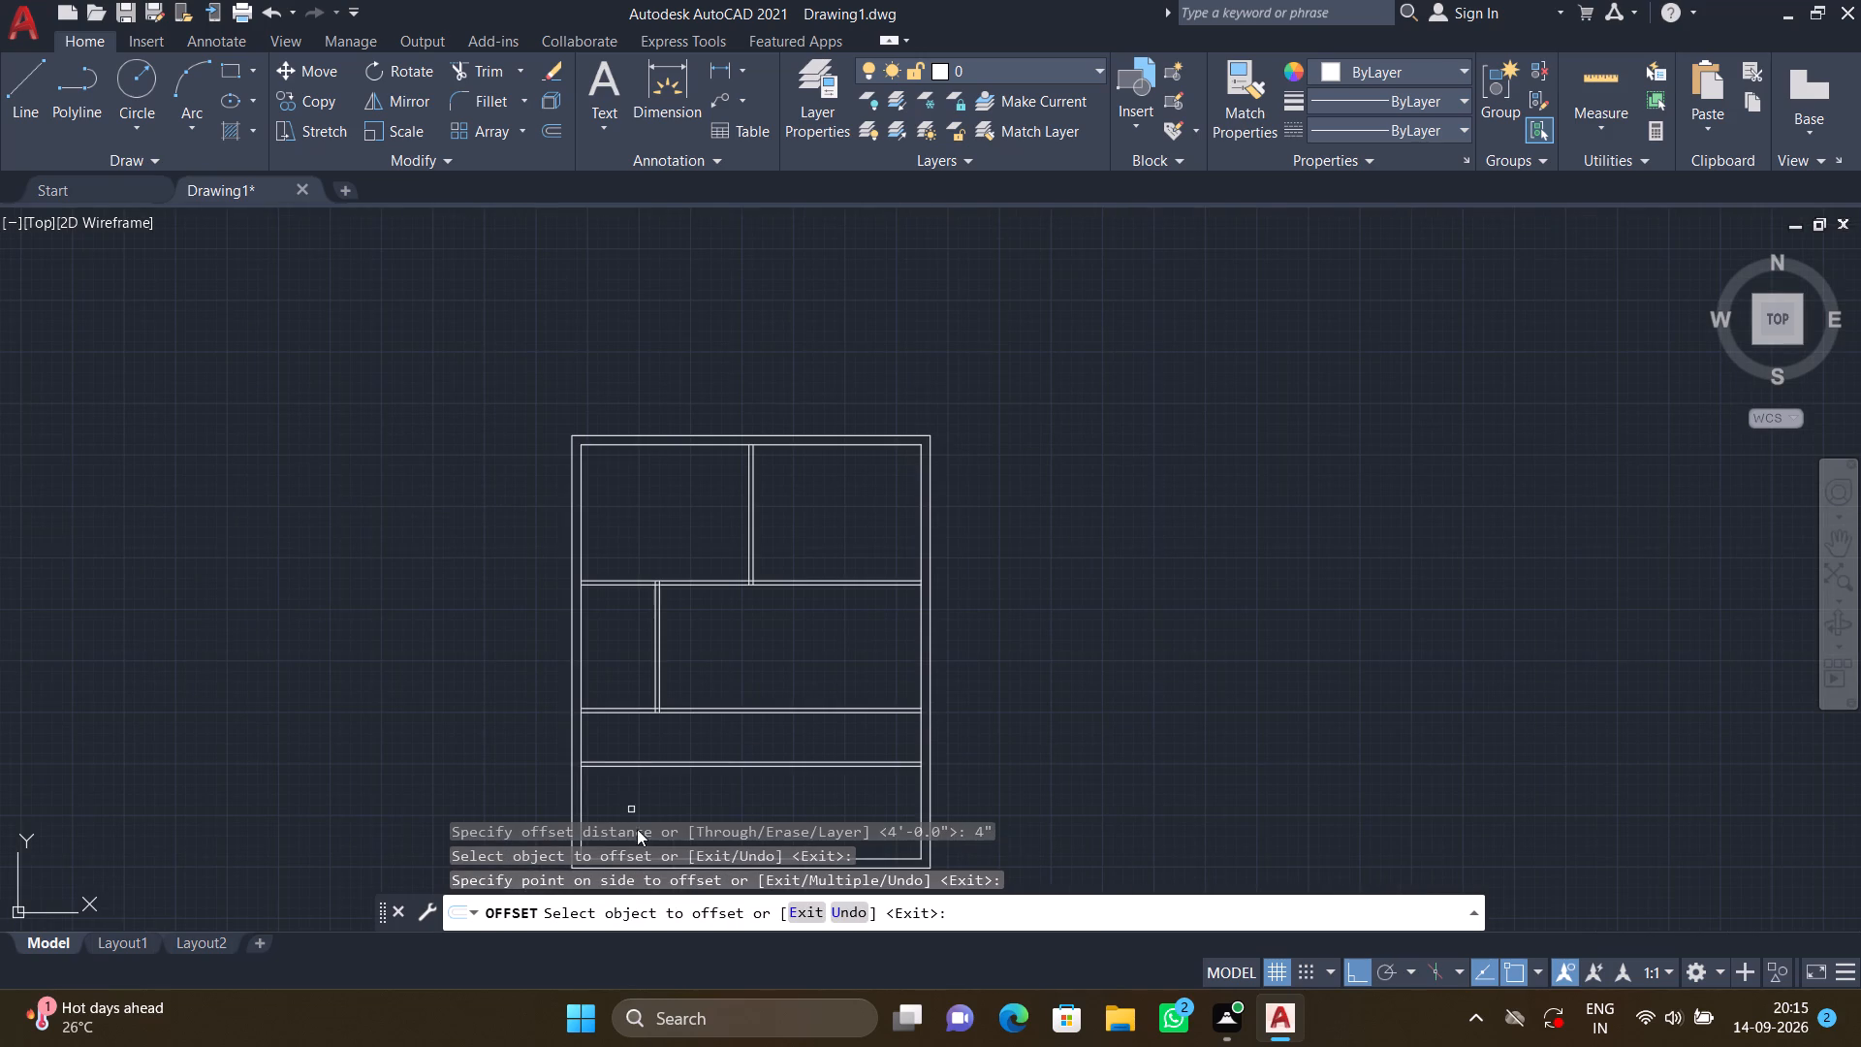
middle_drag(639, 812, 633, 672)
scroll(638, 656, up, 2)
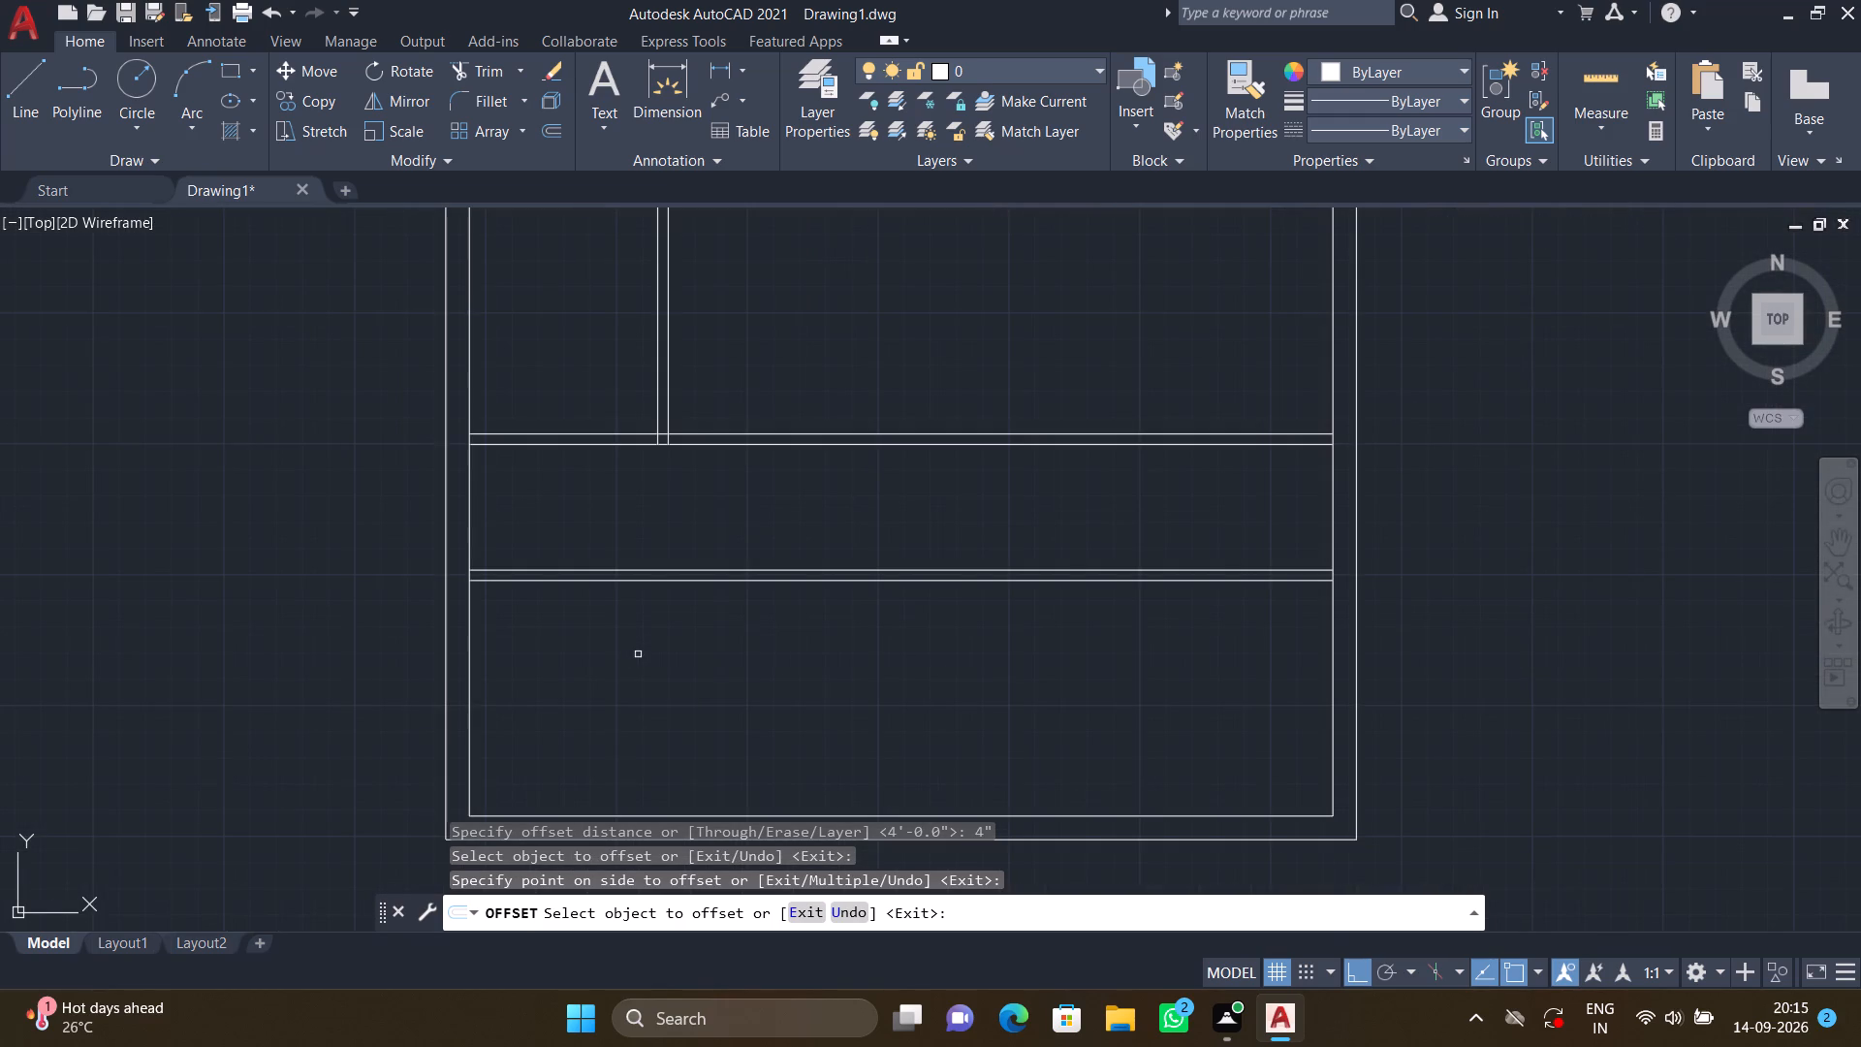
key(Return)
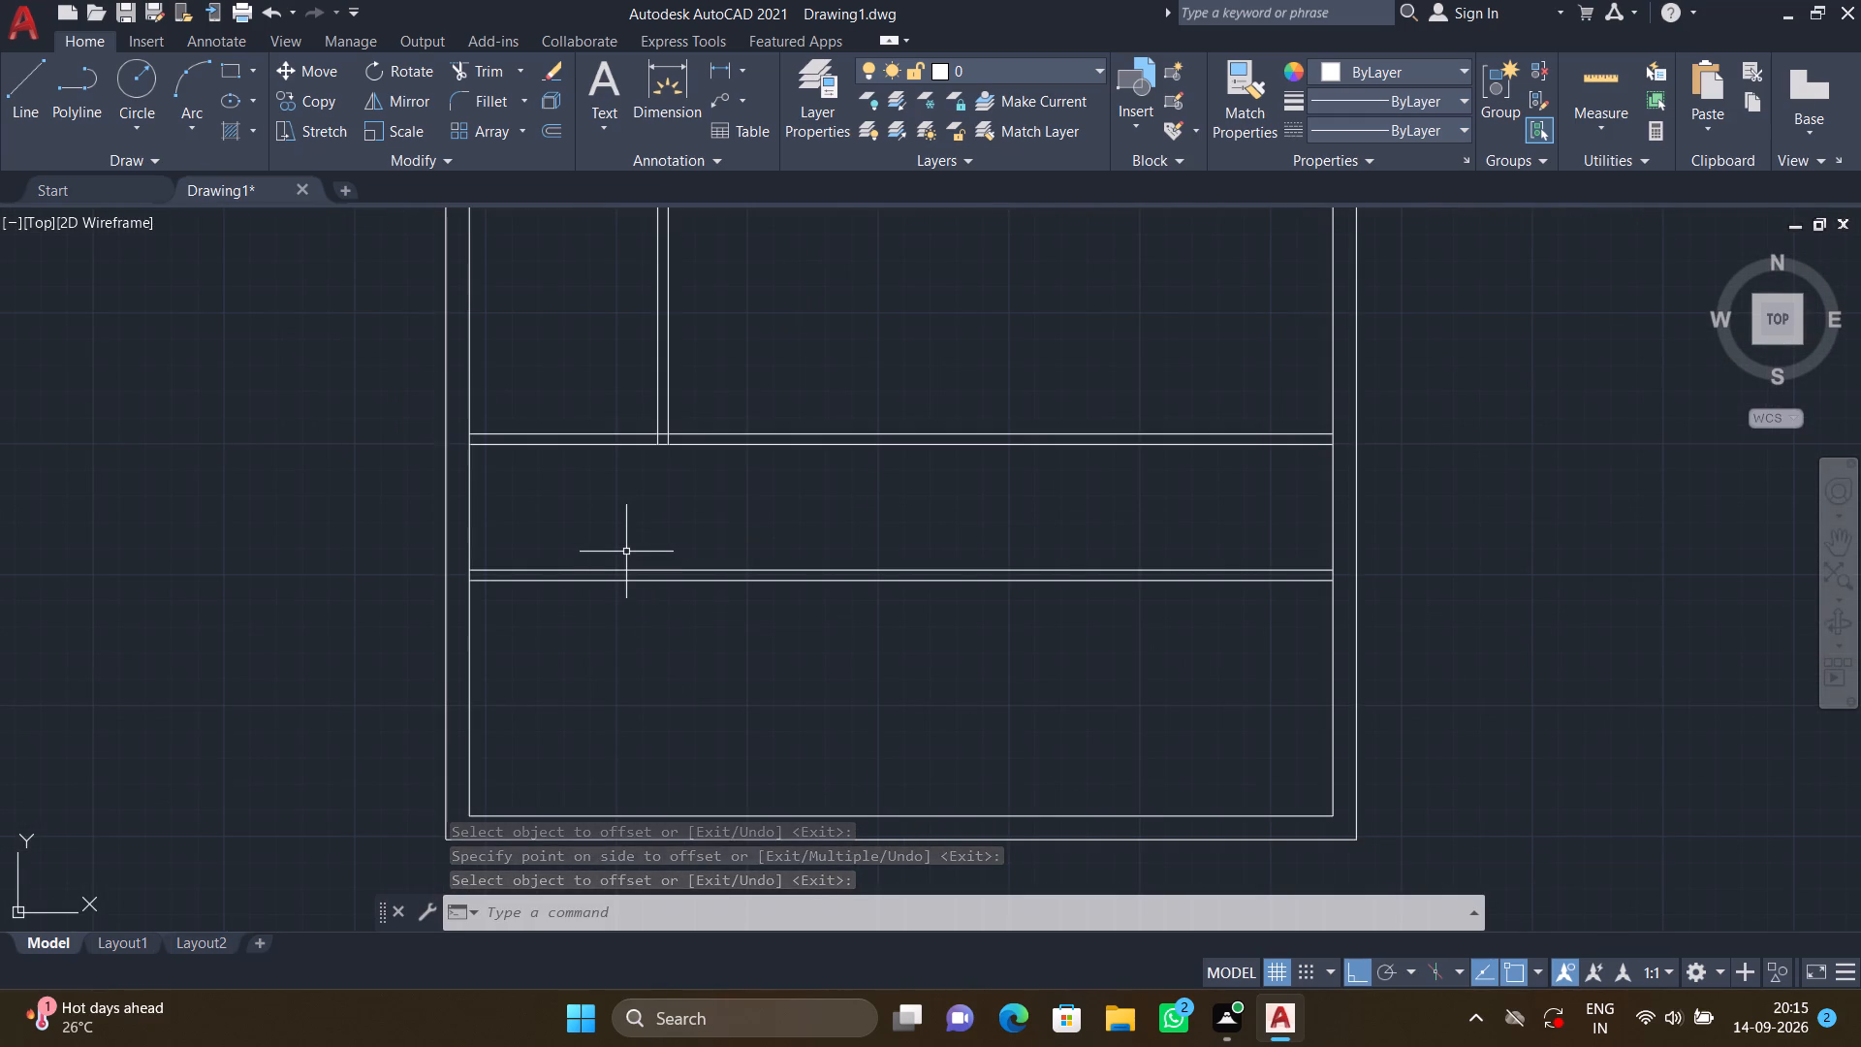
Extend both lines of the lower vertical partition down to the third horizontal partition.
text(EX)
key(Return)
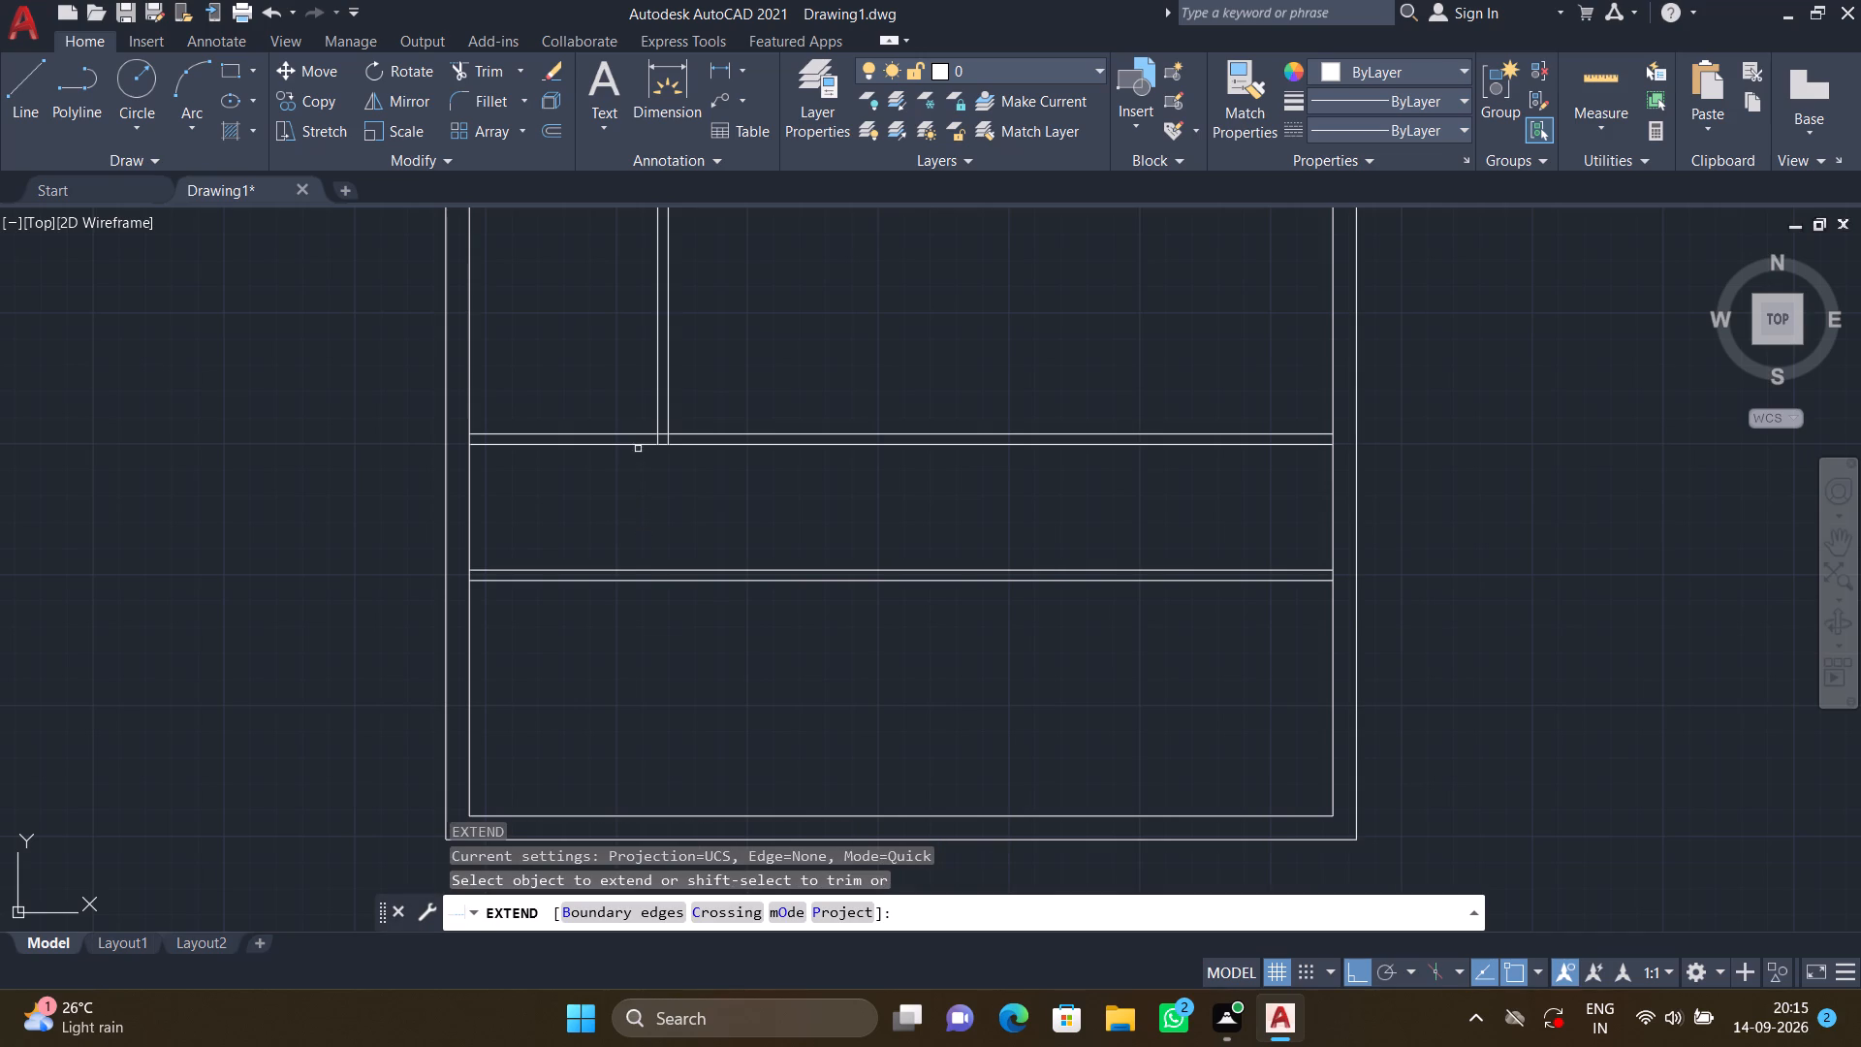
scroll(661, 453, up, 2)
click(641, 425)
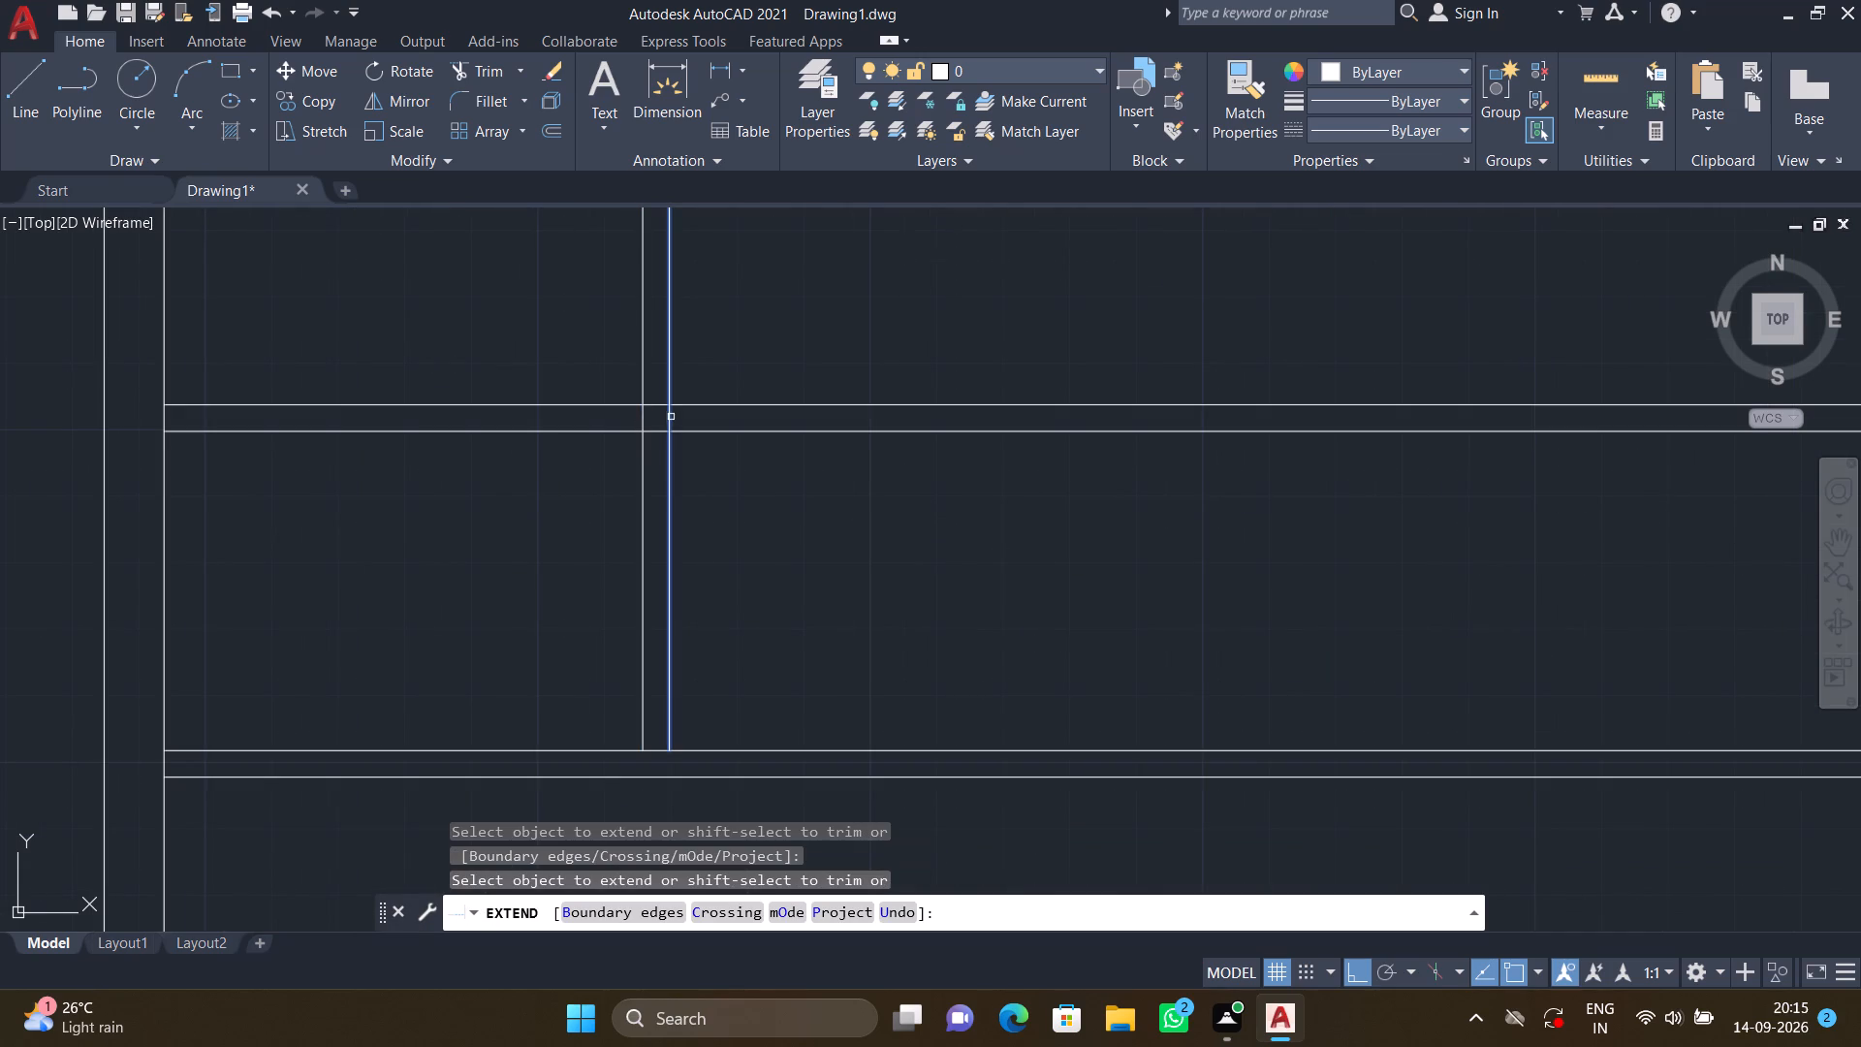
click(671, 417)
key(Return)
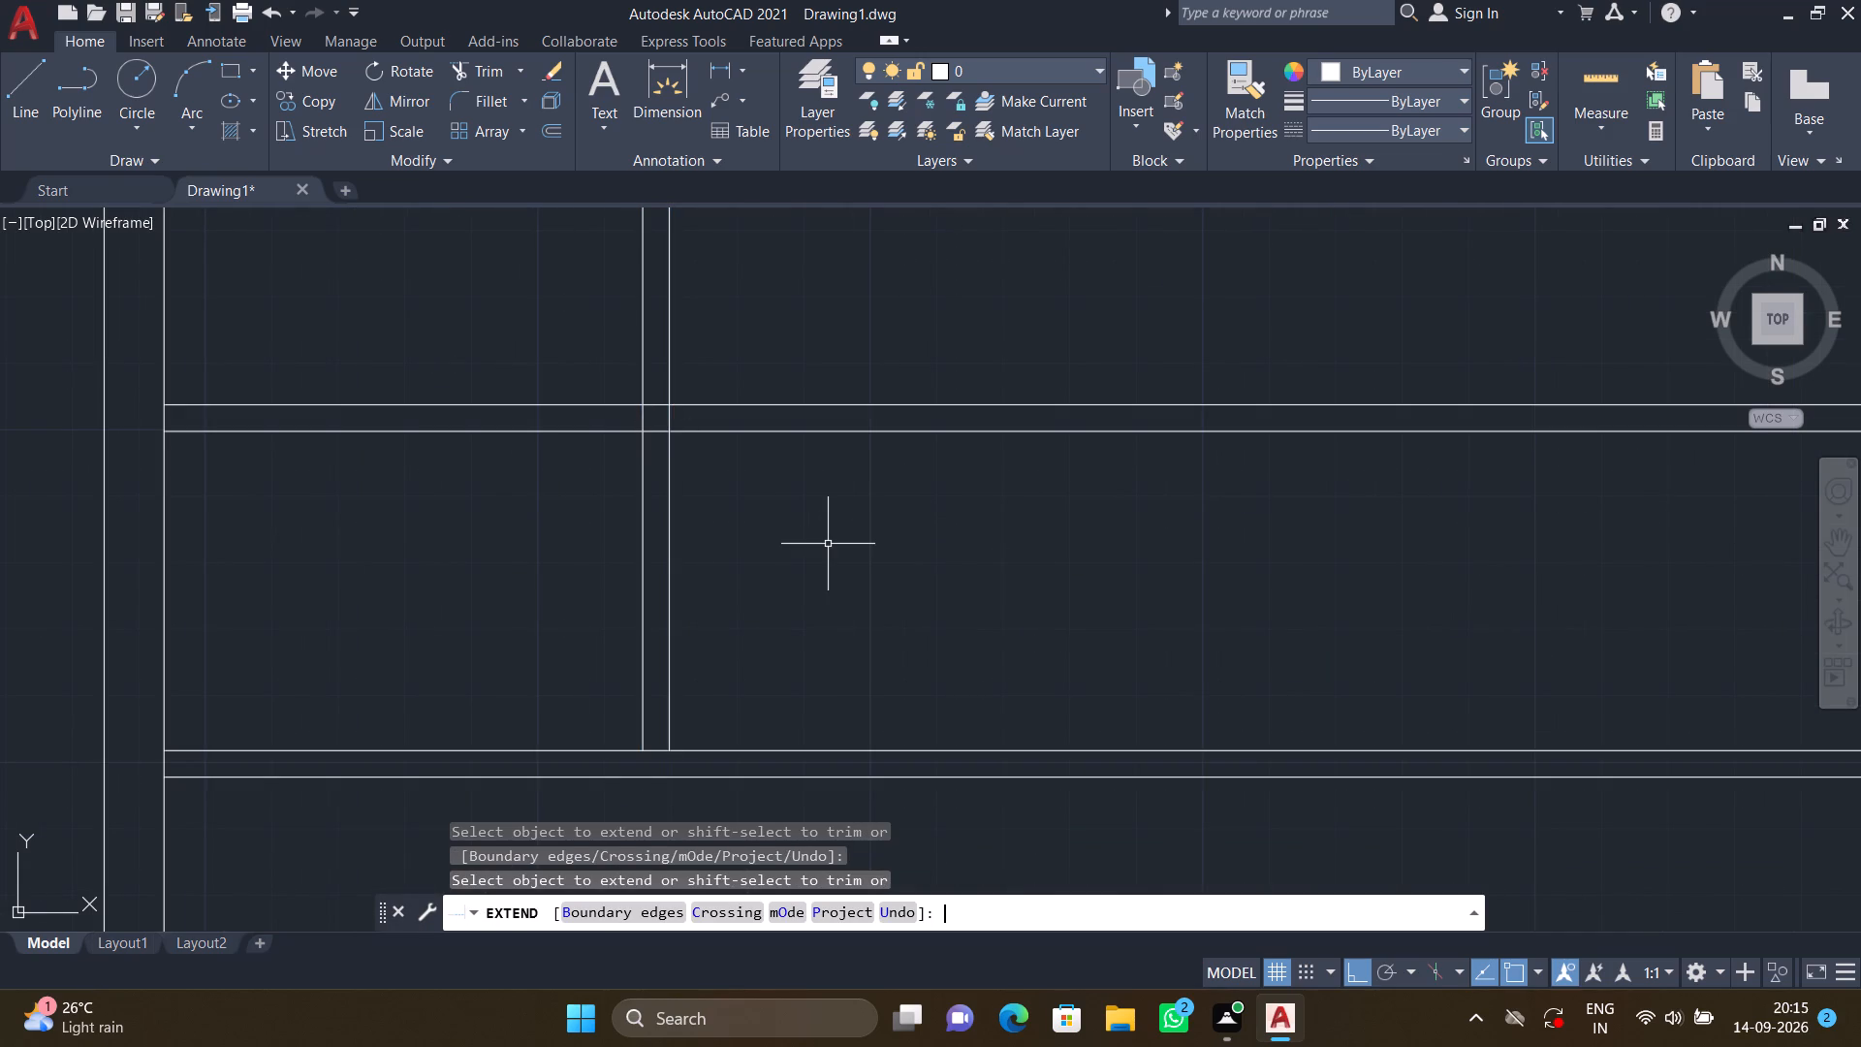
Trim away the second and third horizontal partitions' lines to the right of the lower vertical partition.
scroll(836, 523, down, 3)
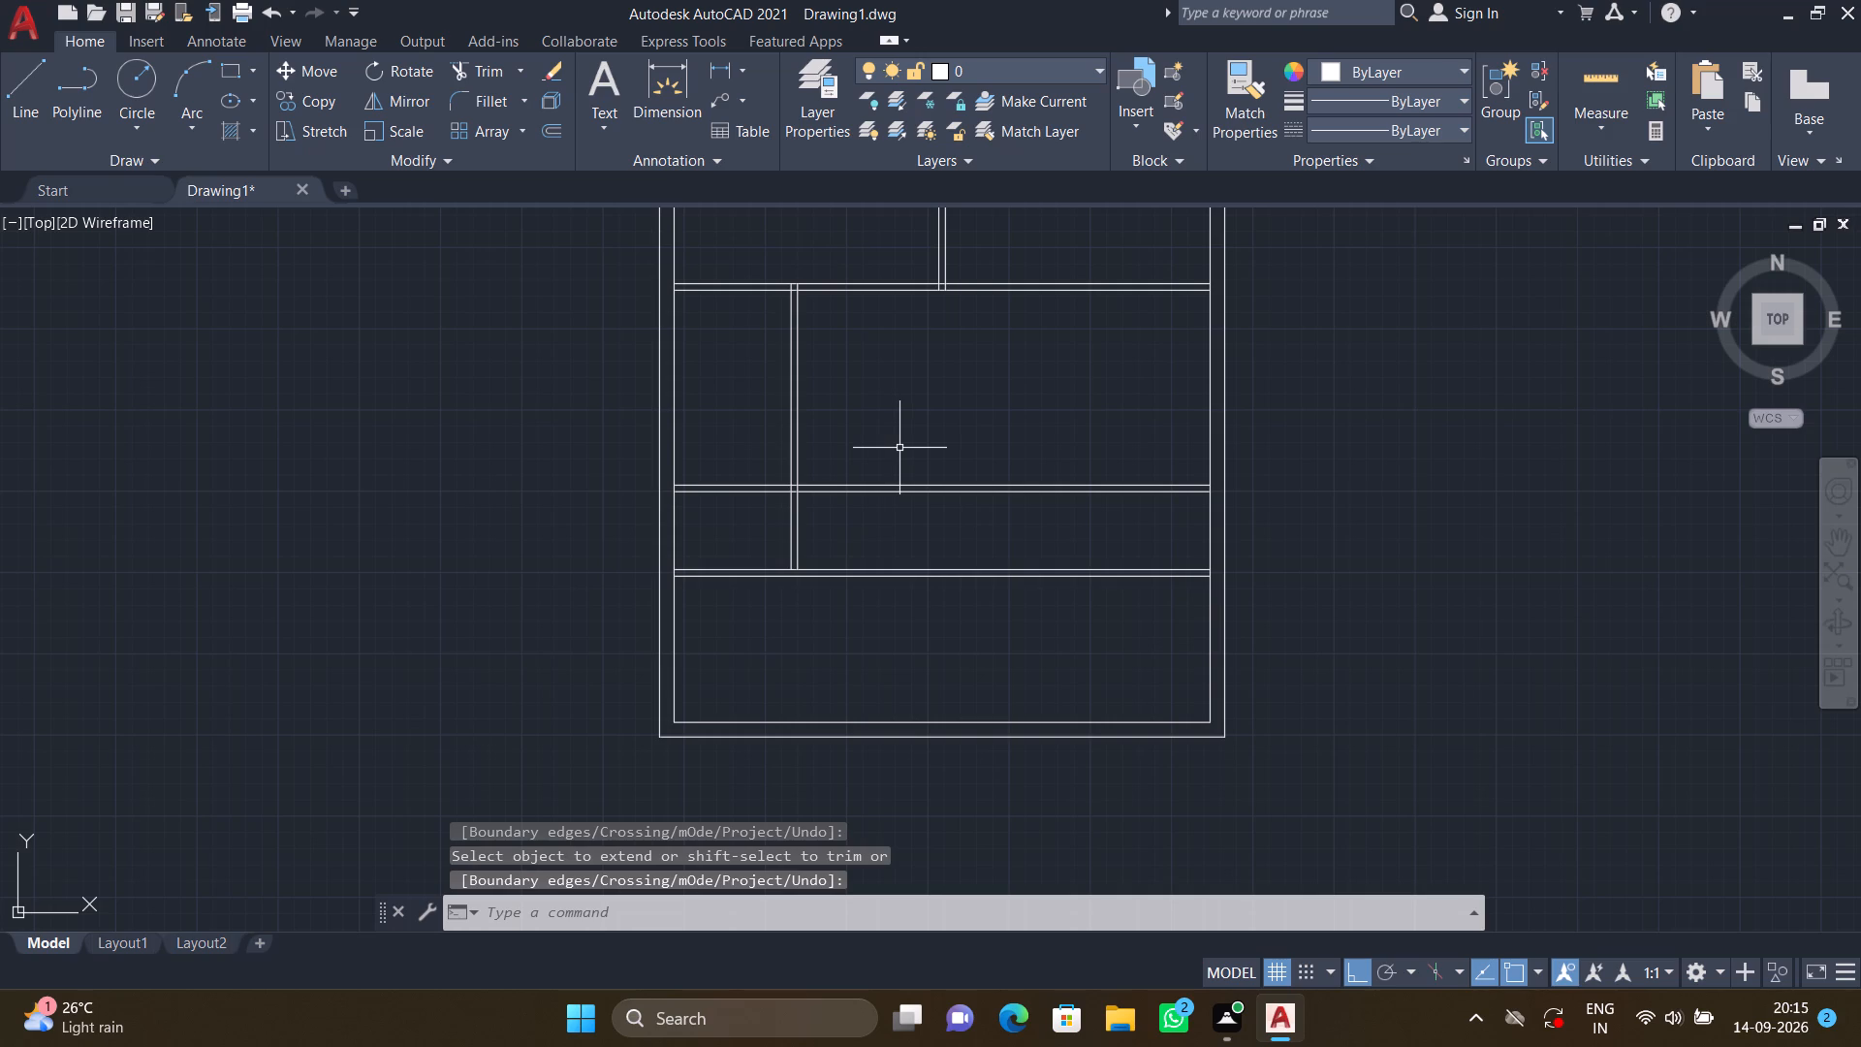
text(TR)
key(Return)
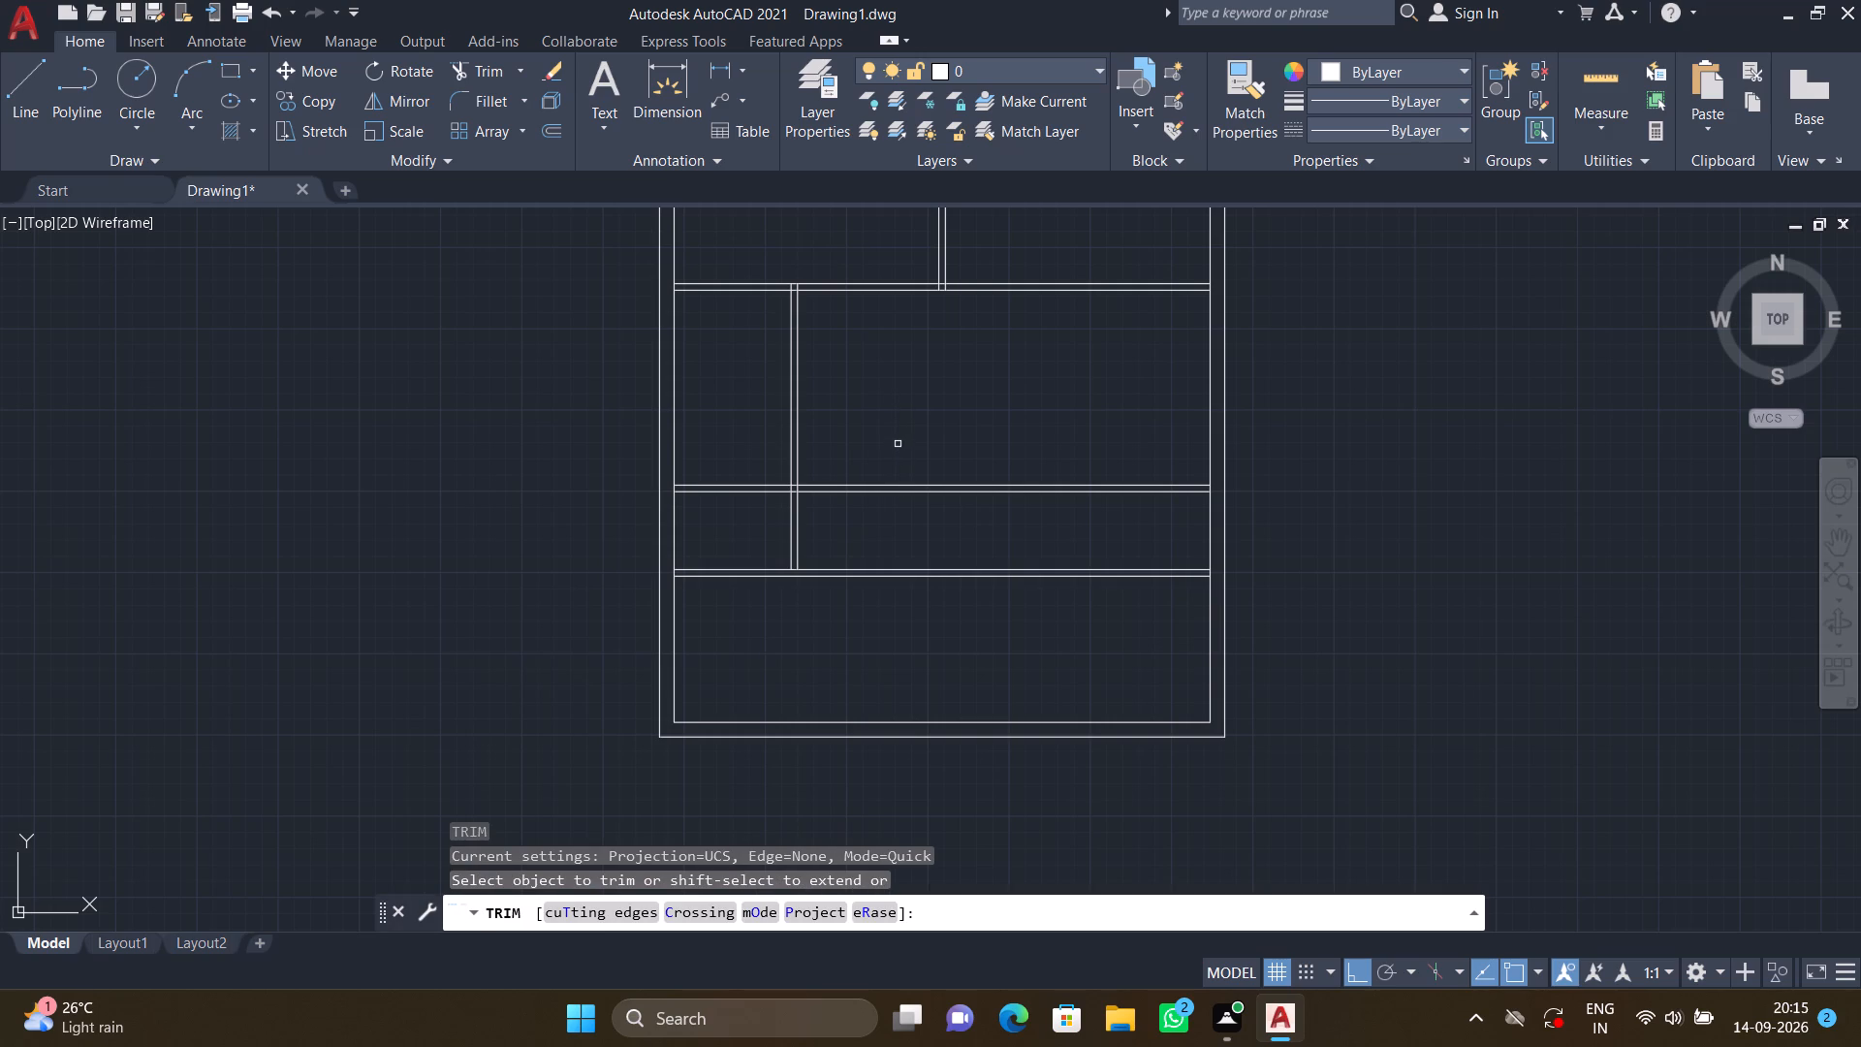
click(898, 444)
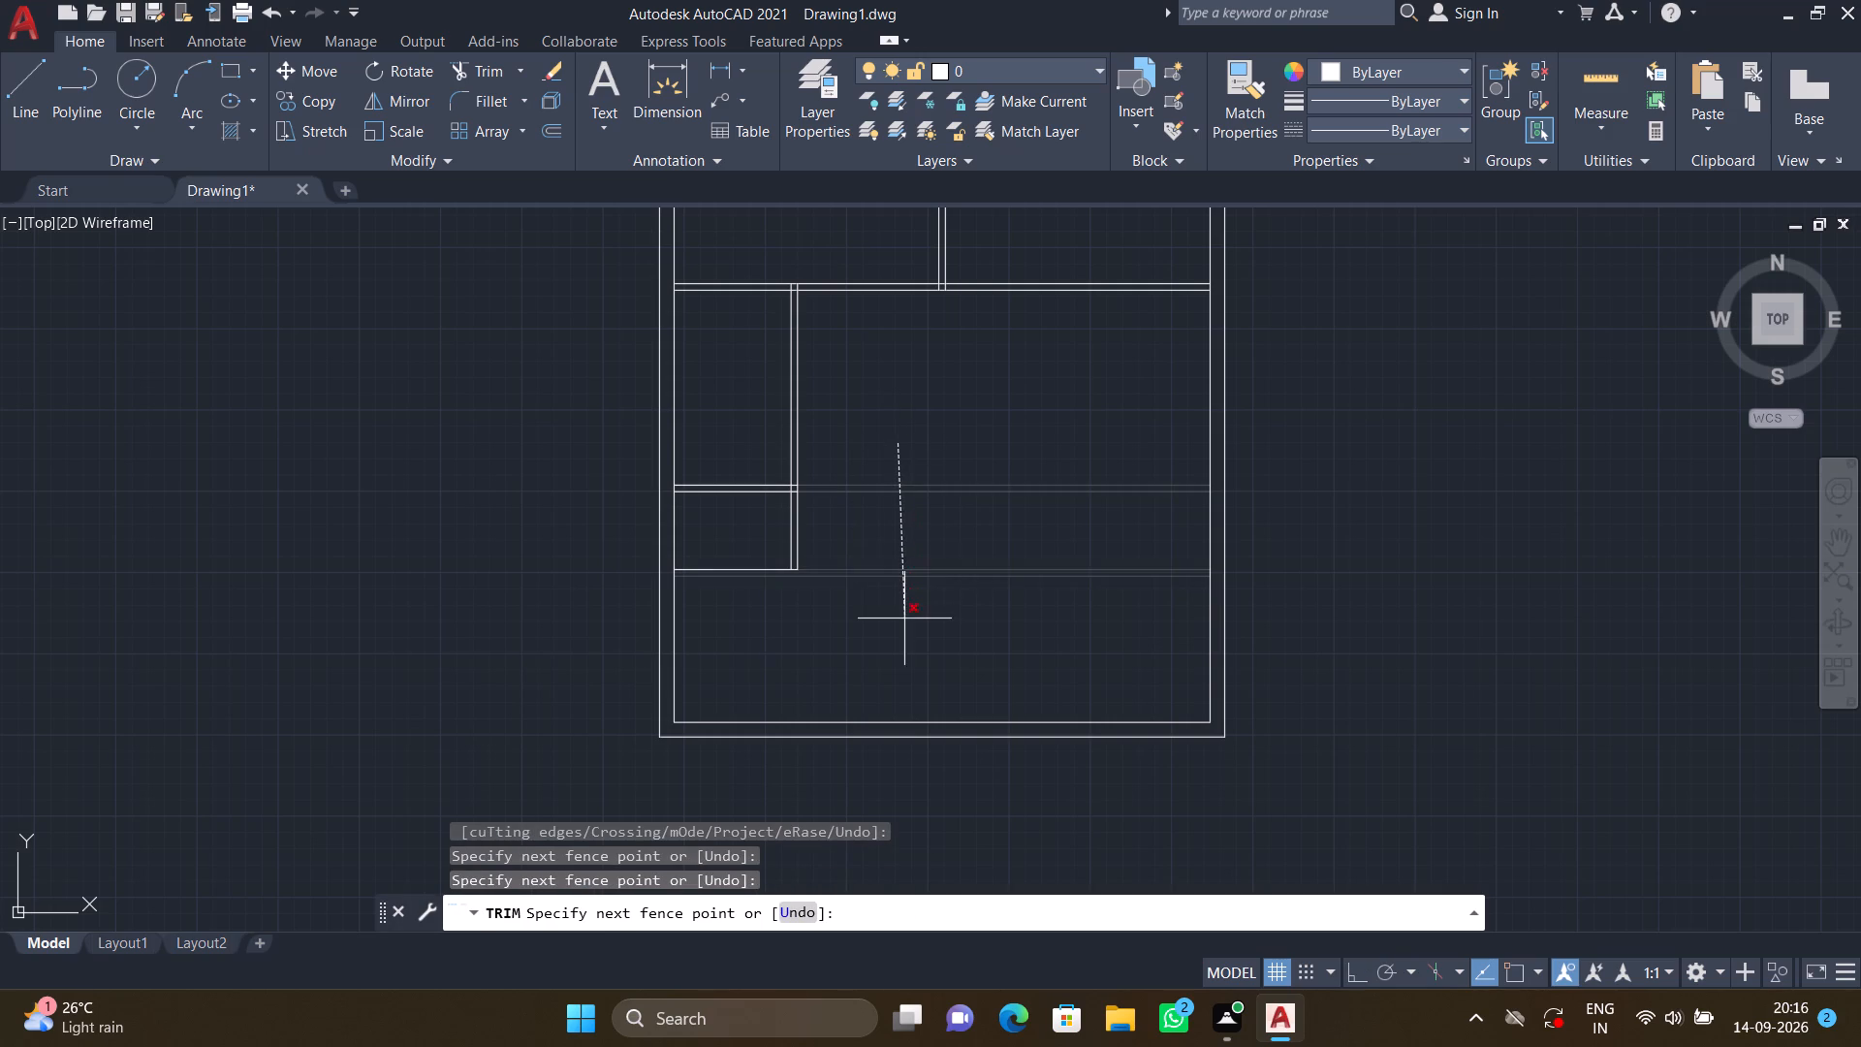
click(904, 620)
key(Return)
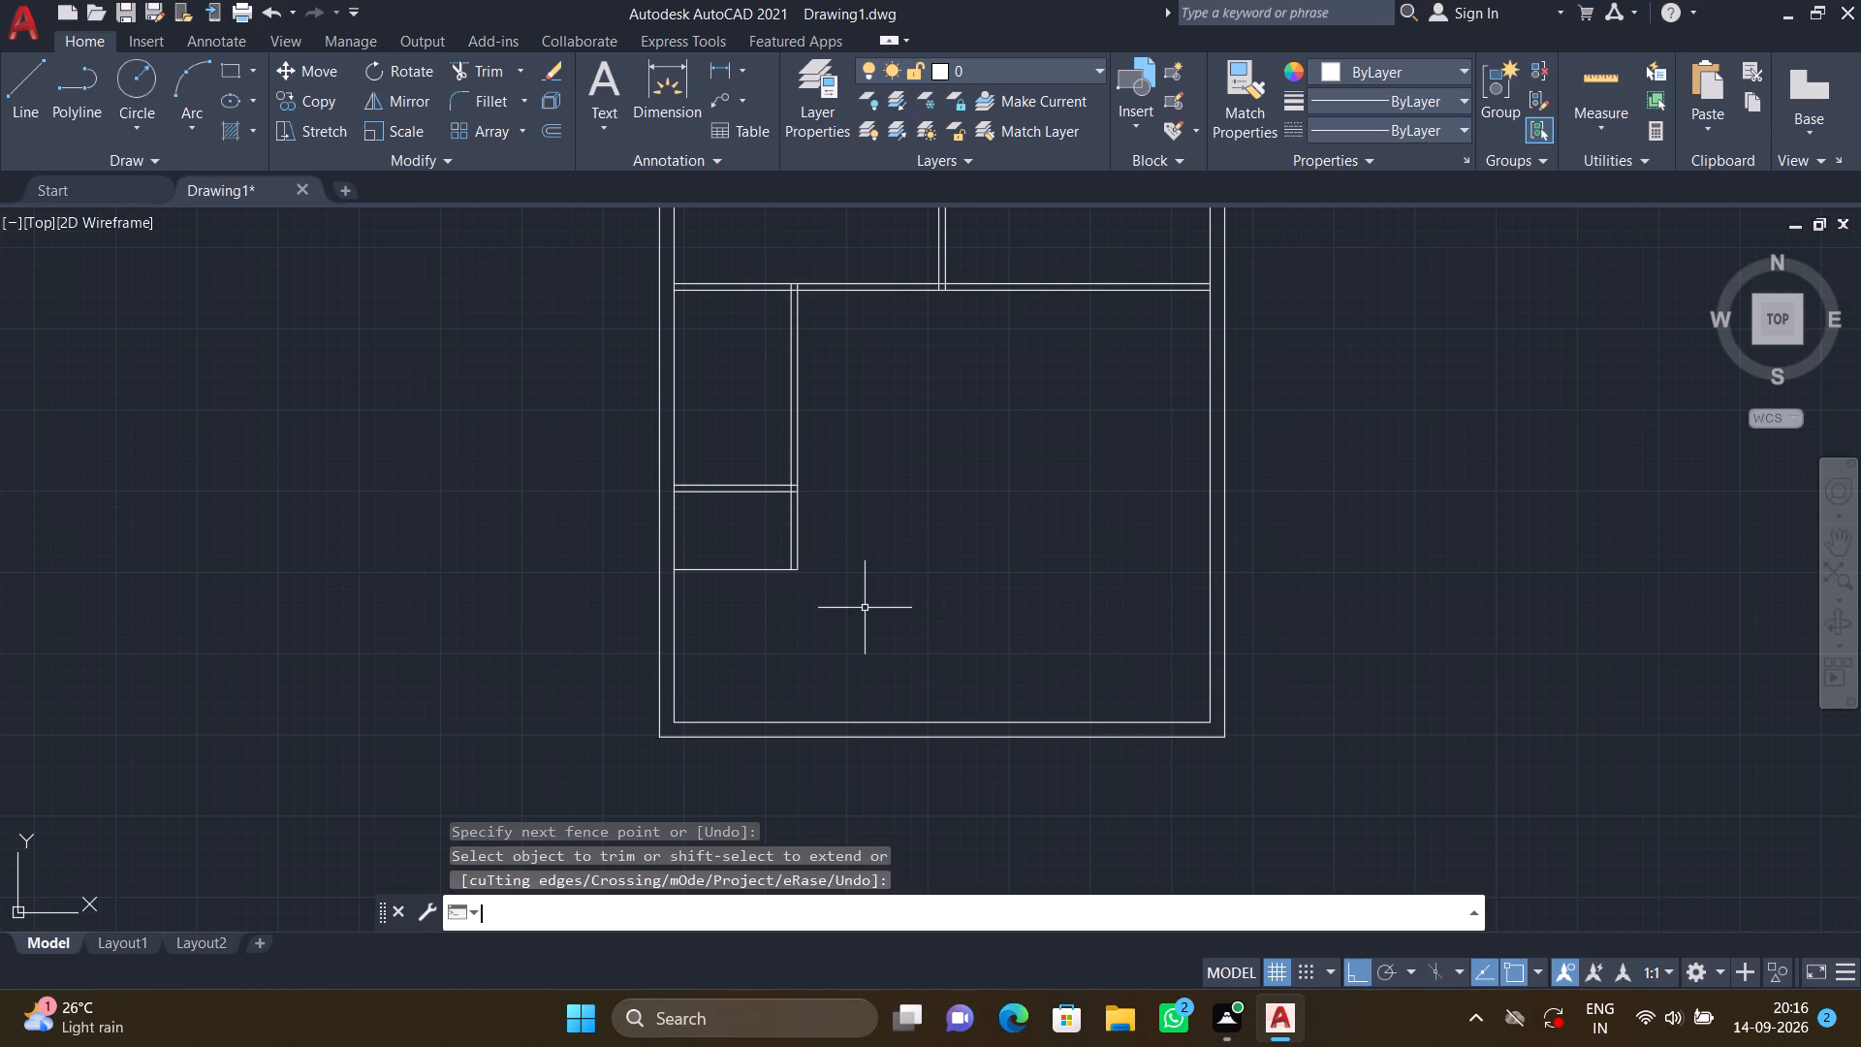
Offset the small room's remaining bottom line 4" downward to form the partition's lower face.
scroll(726, 616, up, 2)
scroll(738, 597, down, 1)
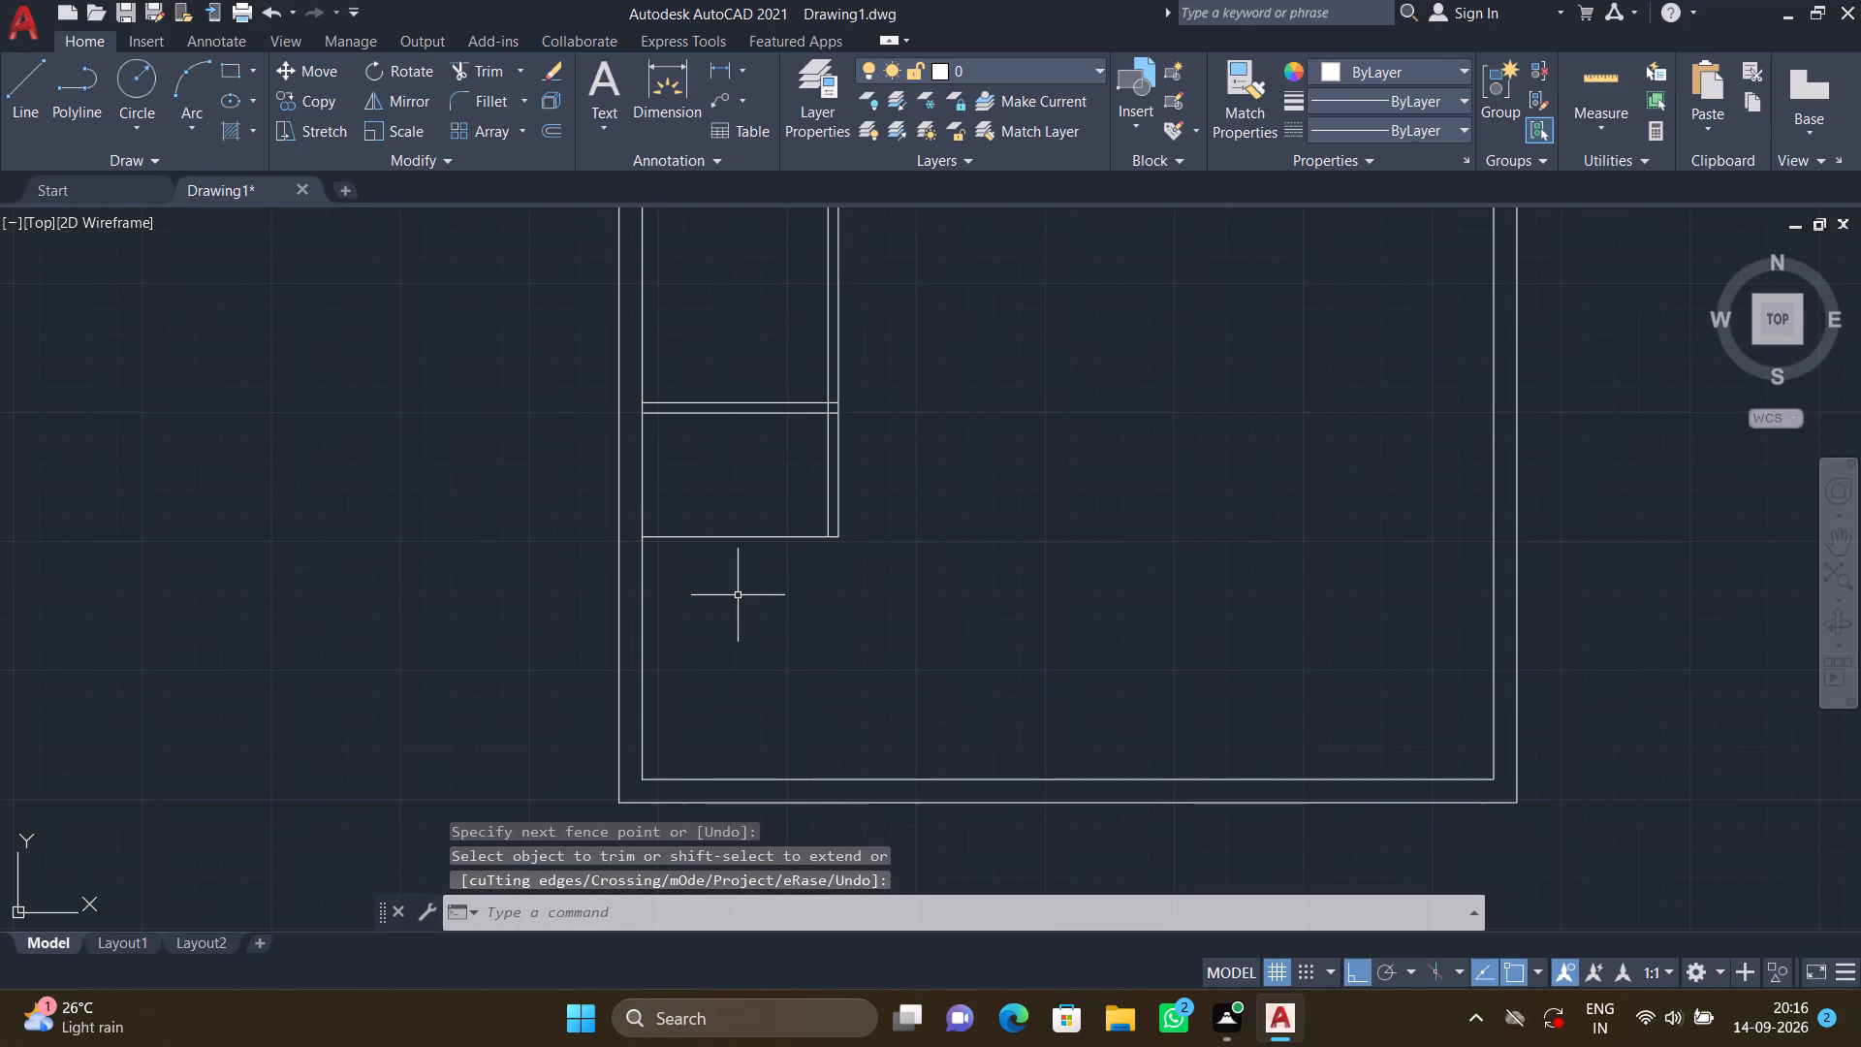
key(o)
key(Return)
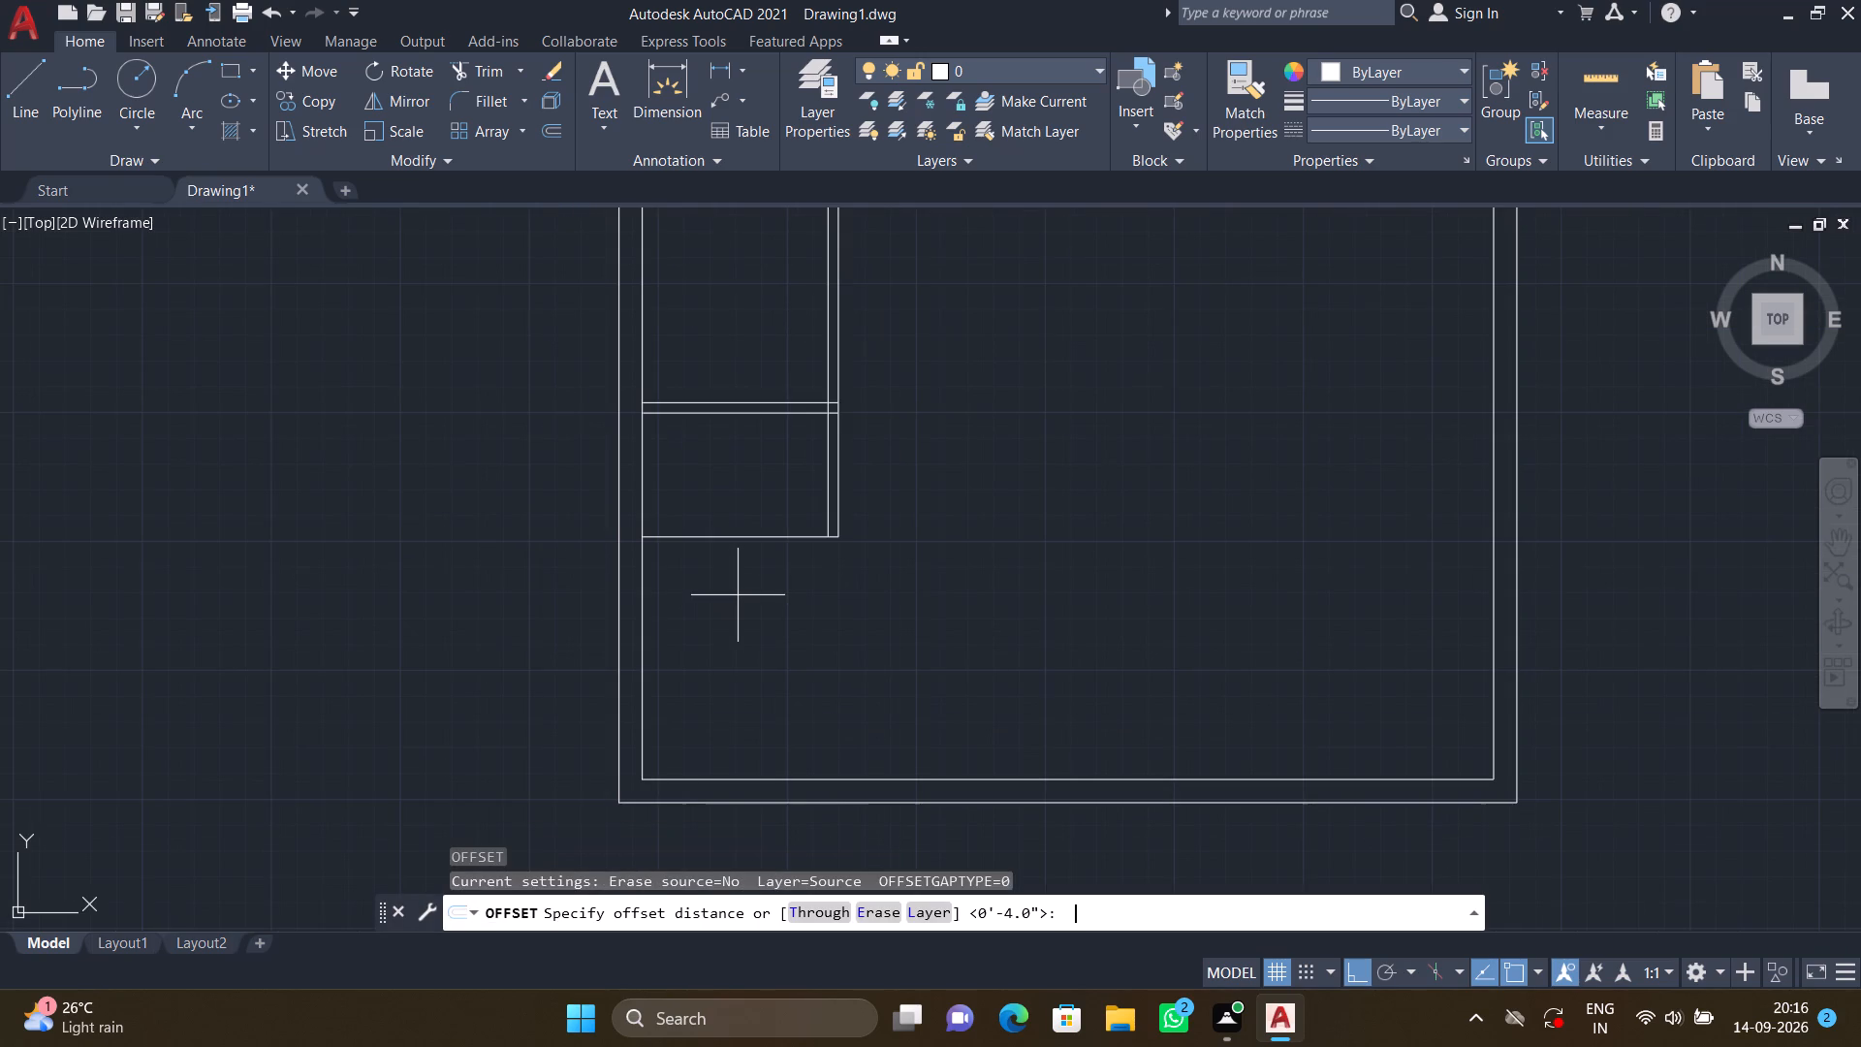
key(4)
key(shift+quotedbl)
key(Return)
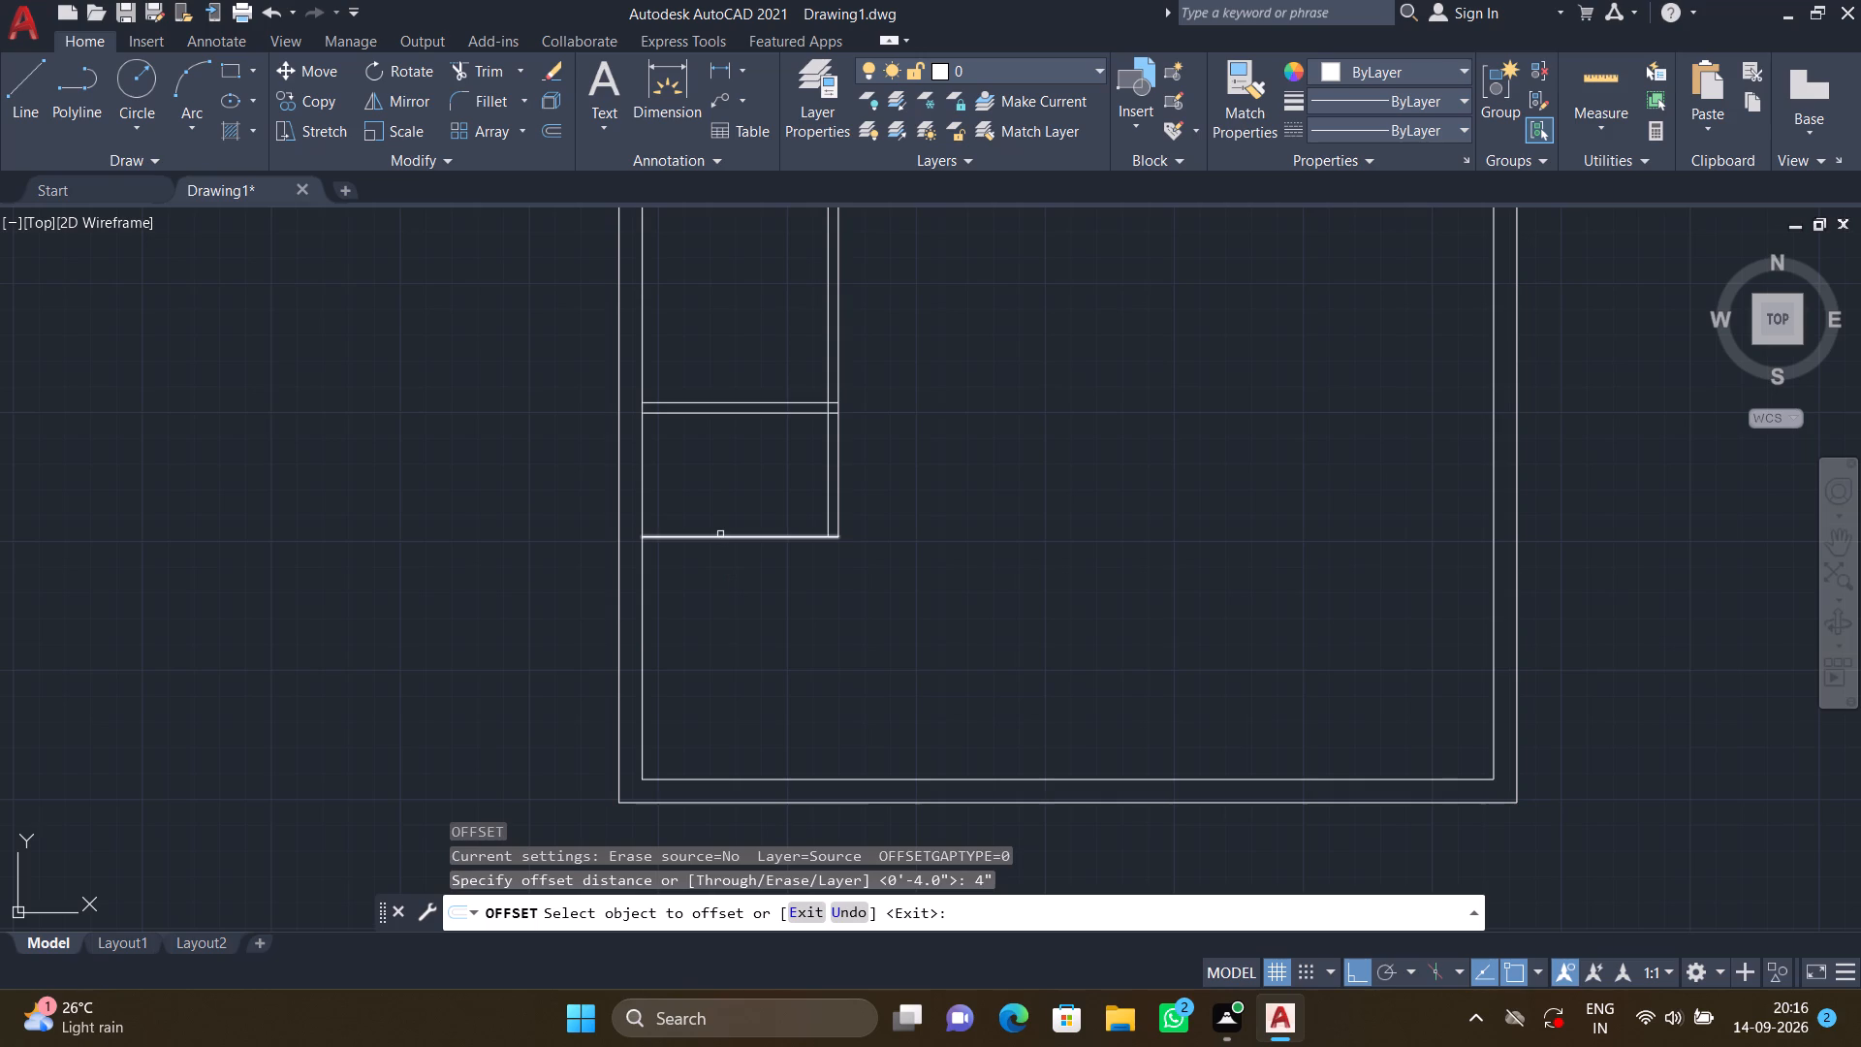
click(721, 535)
click(724, 558)
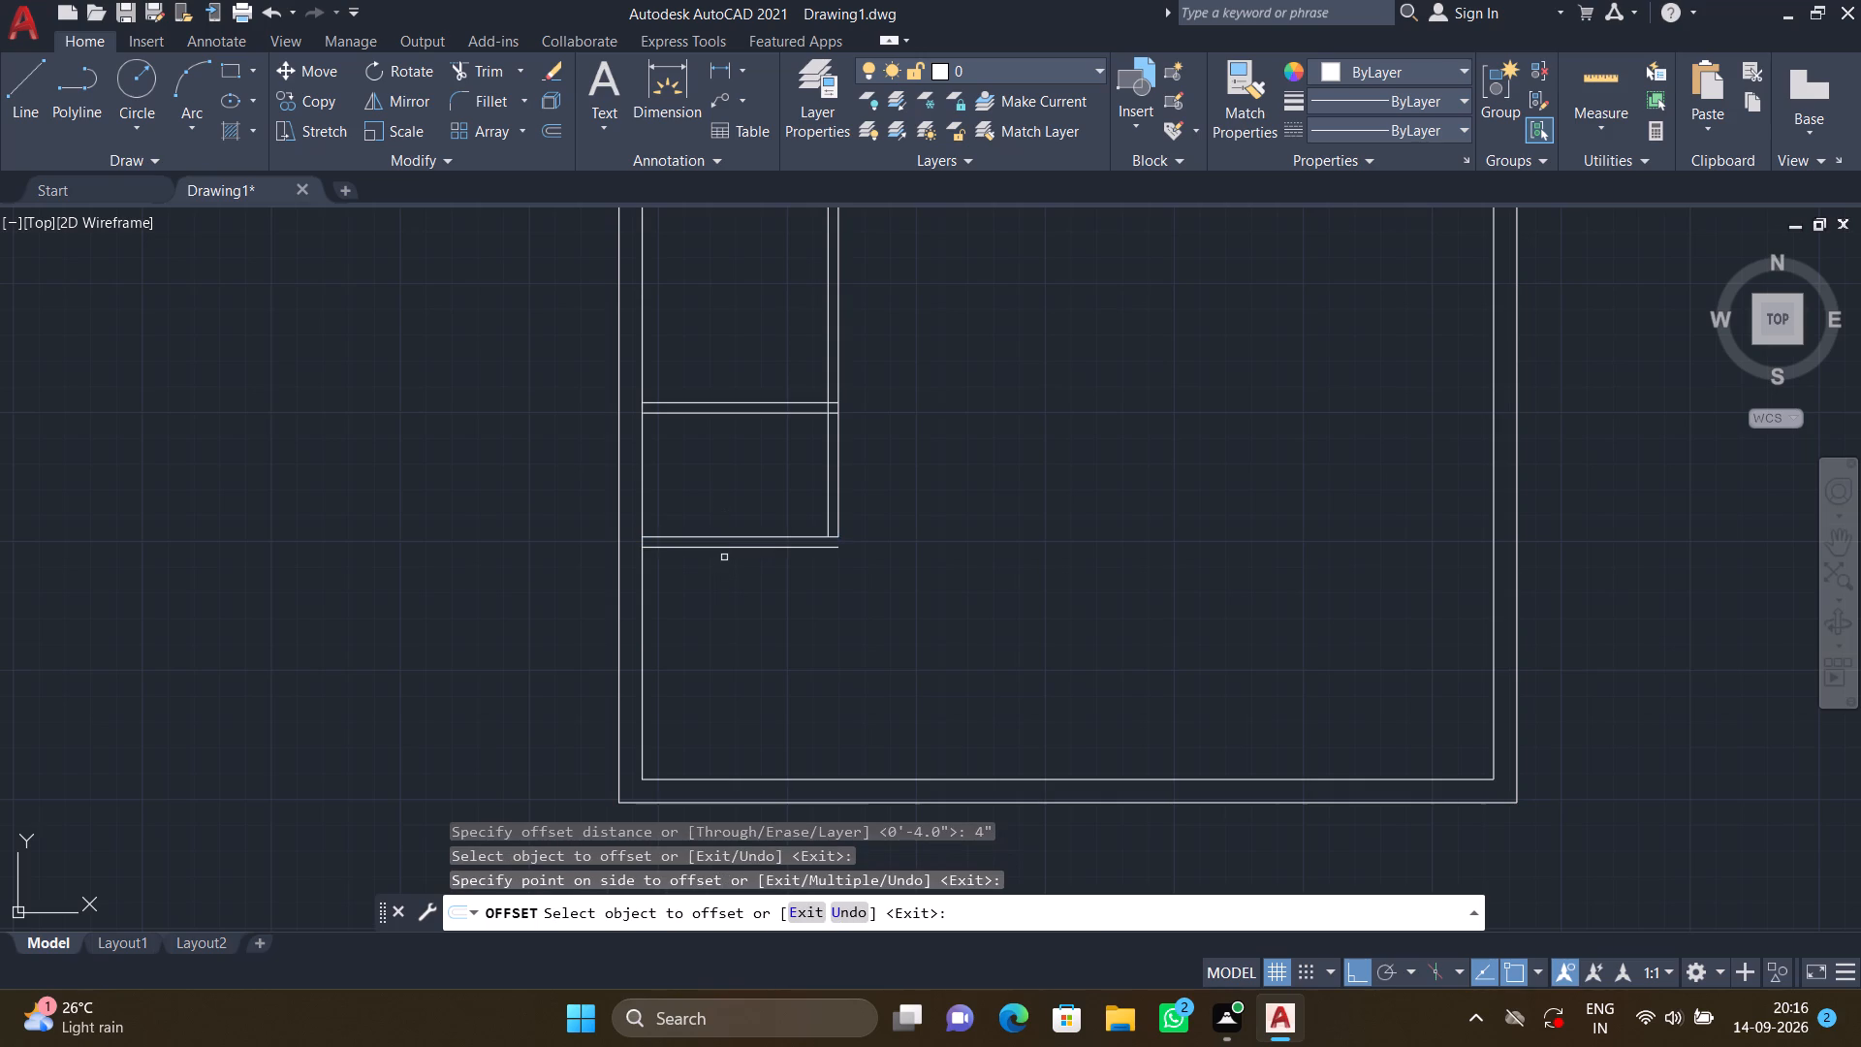
key(Return)
Extend both vertical partition lines down to the new lower face of the third horizontal partition.
scroll(847, 523, up, 2)
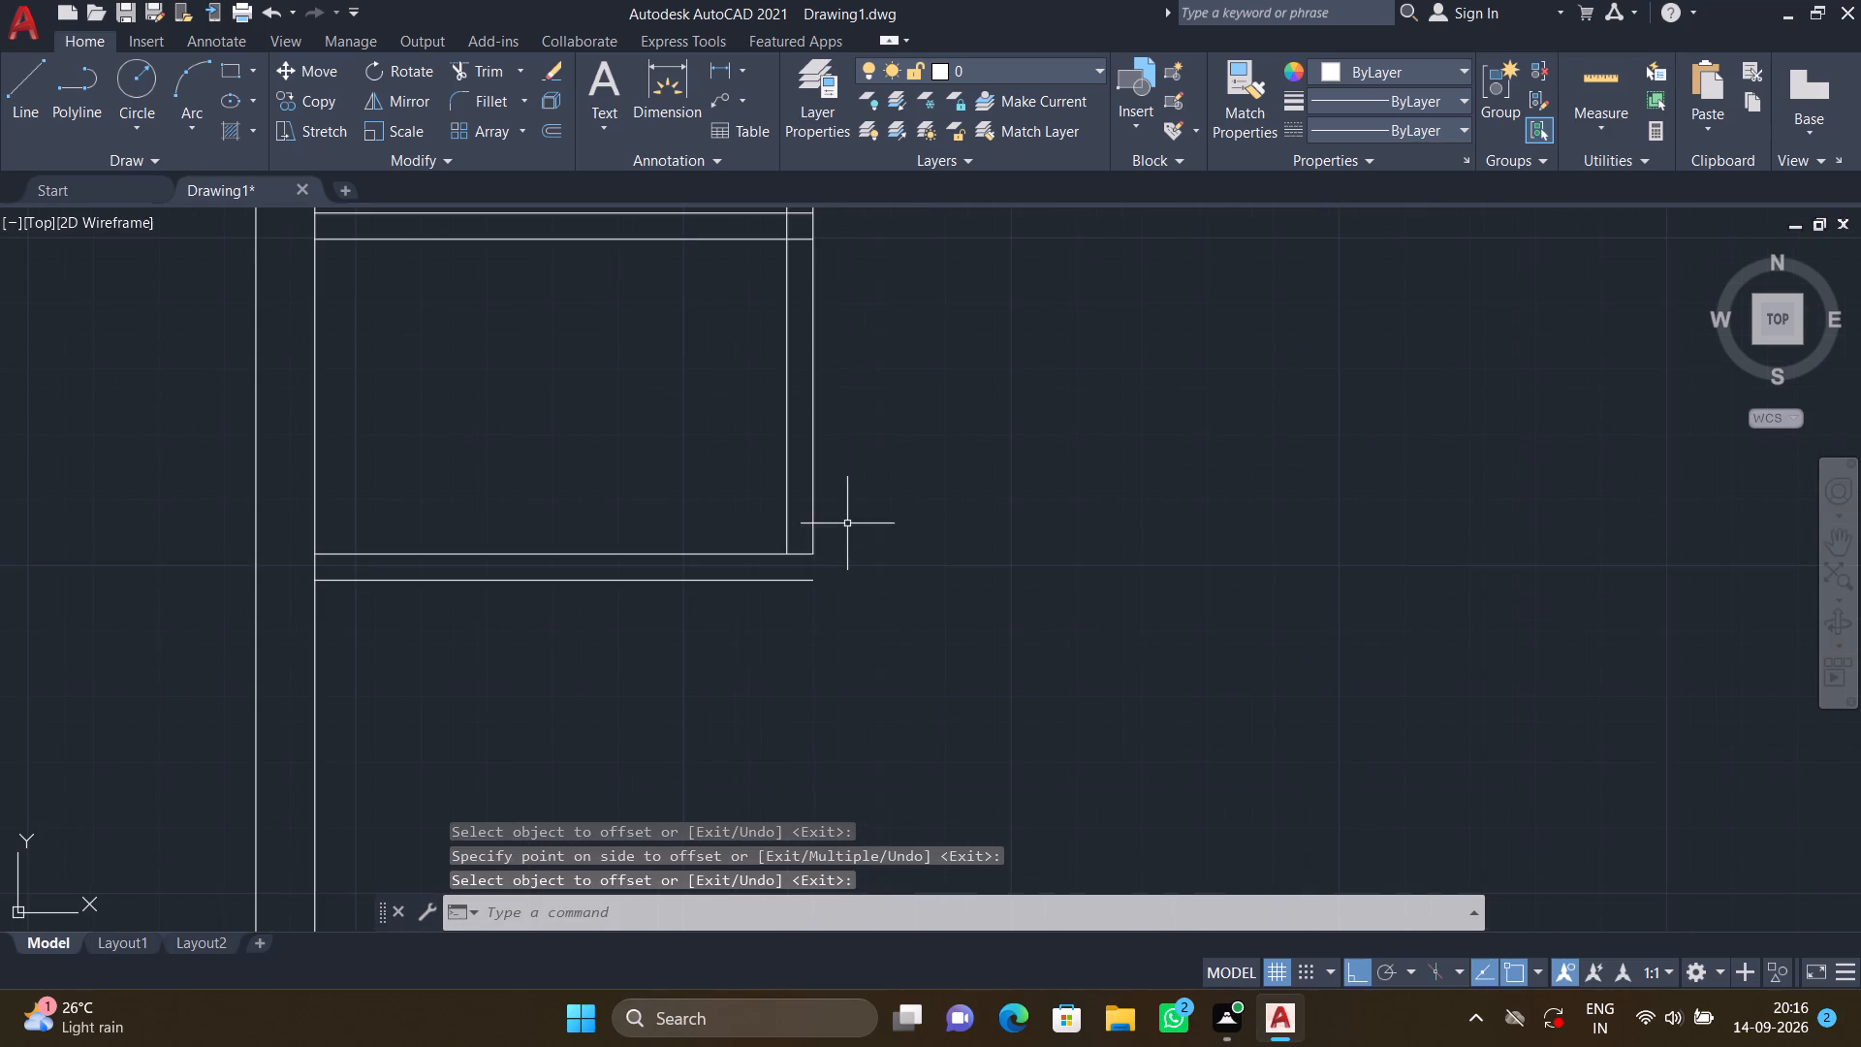
text(EX)
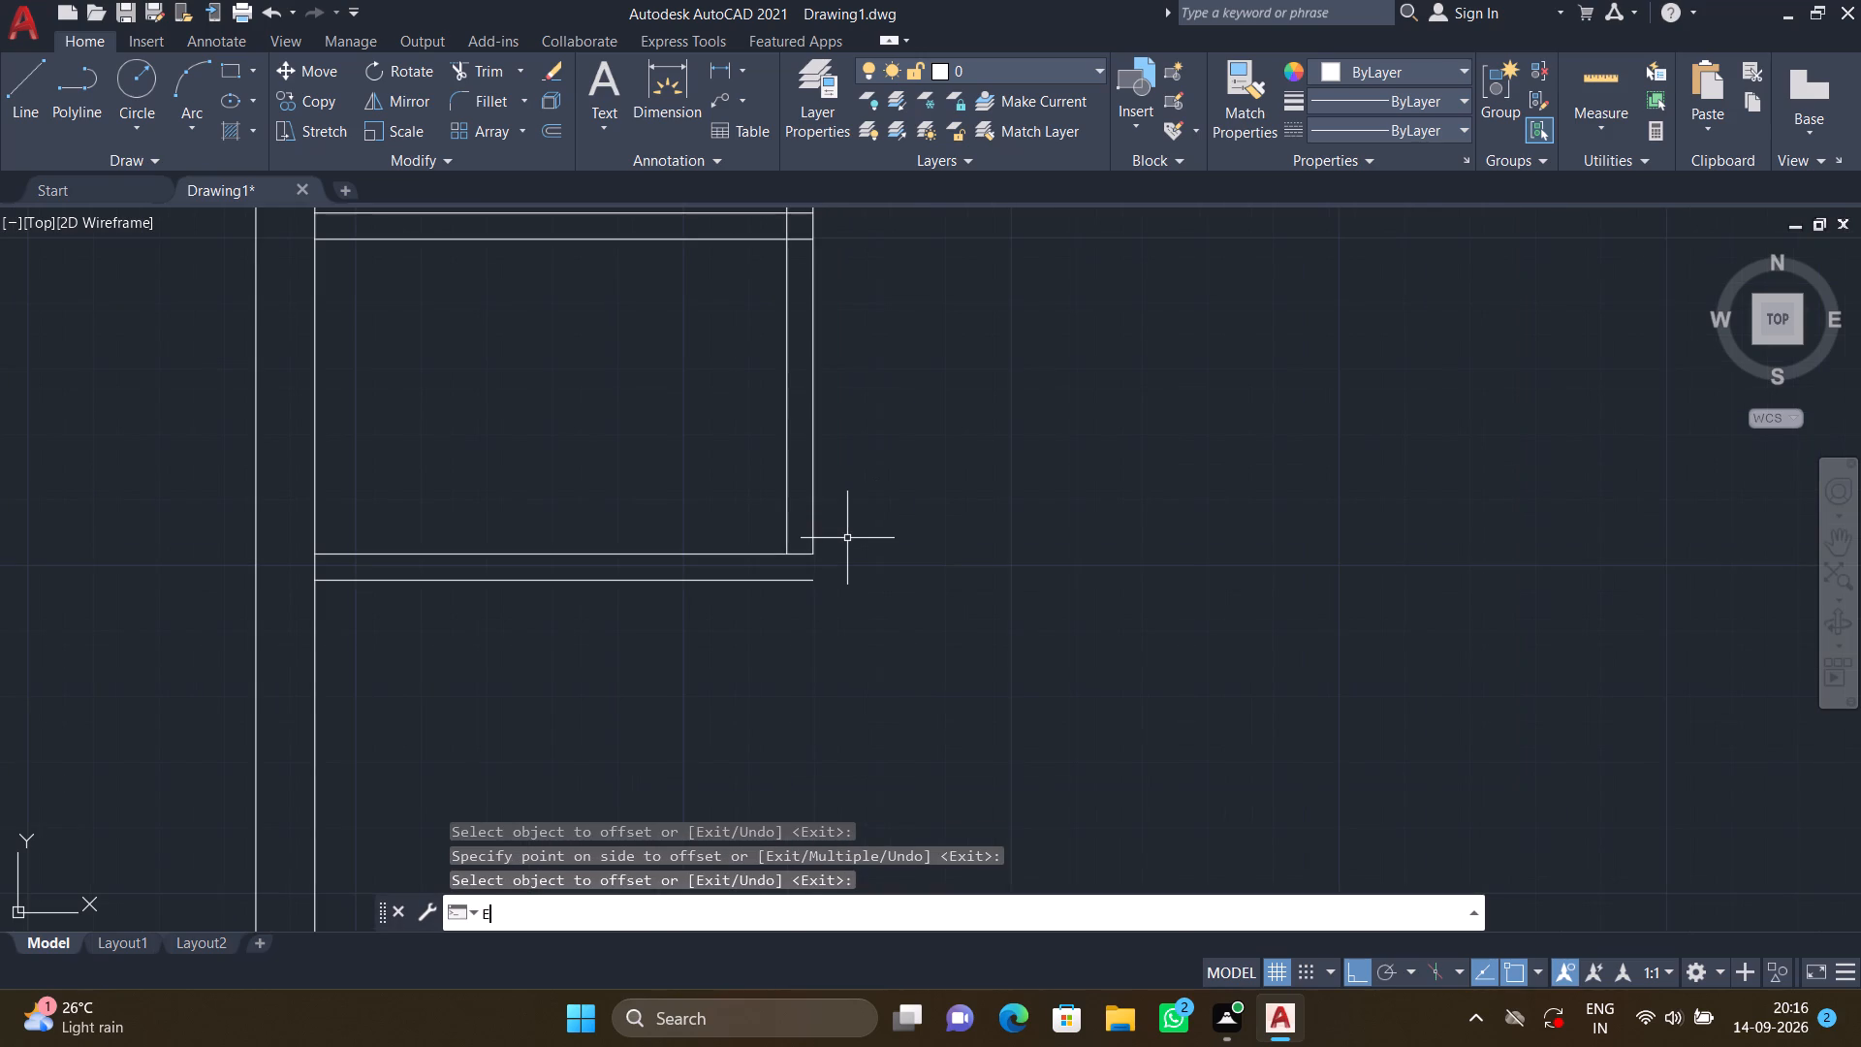
key(Return)
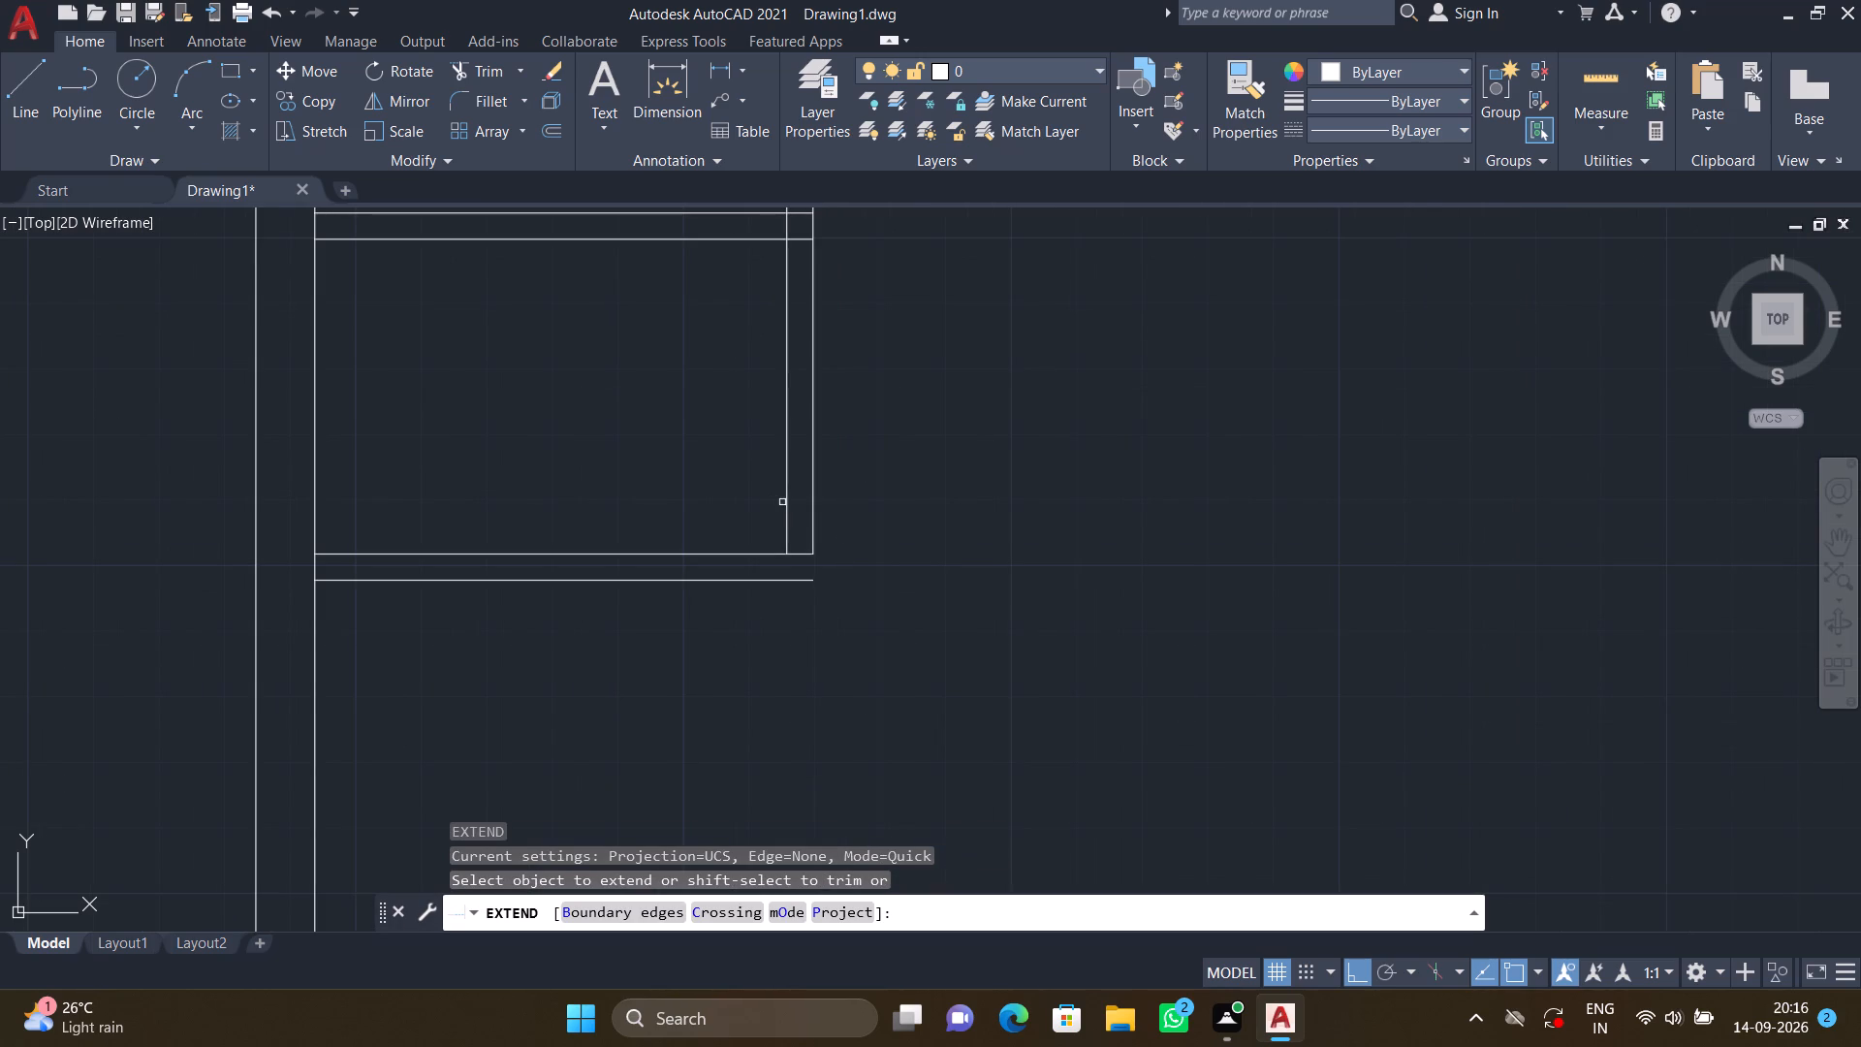
click(787, 502)
click(814, 503)
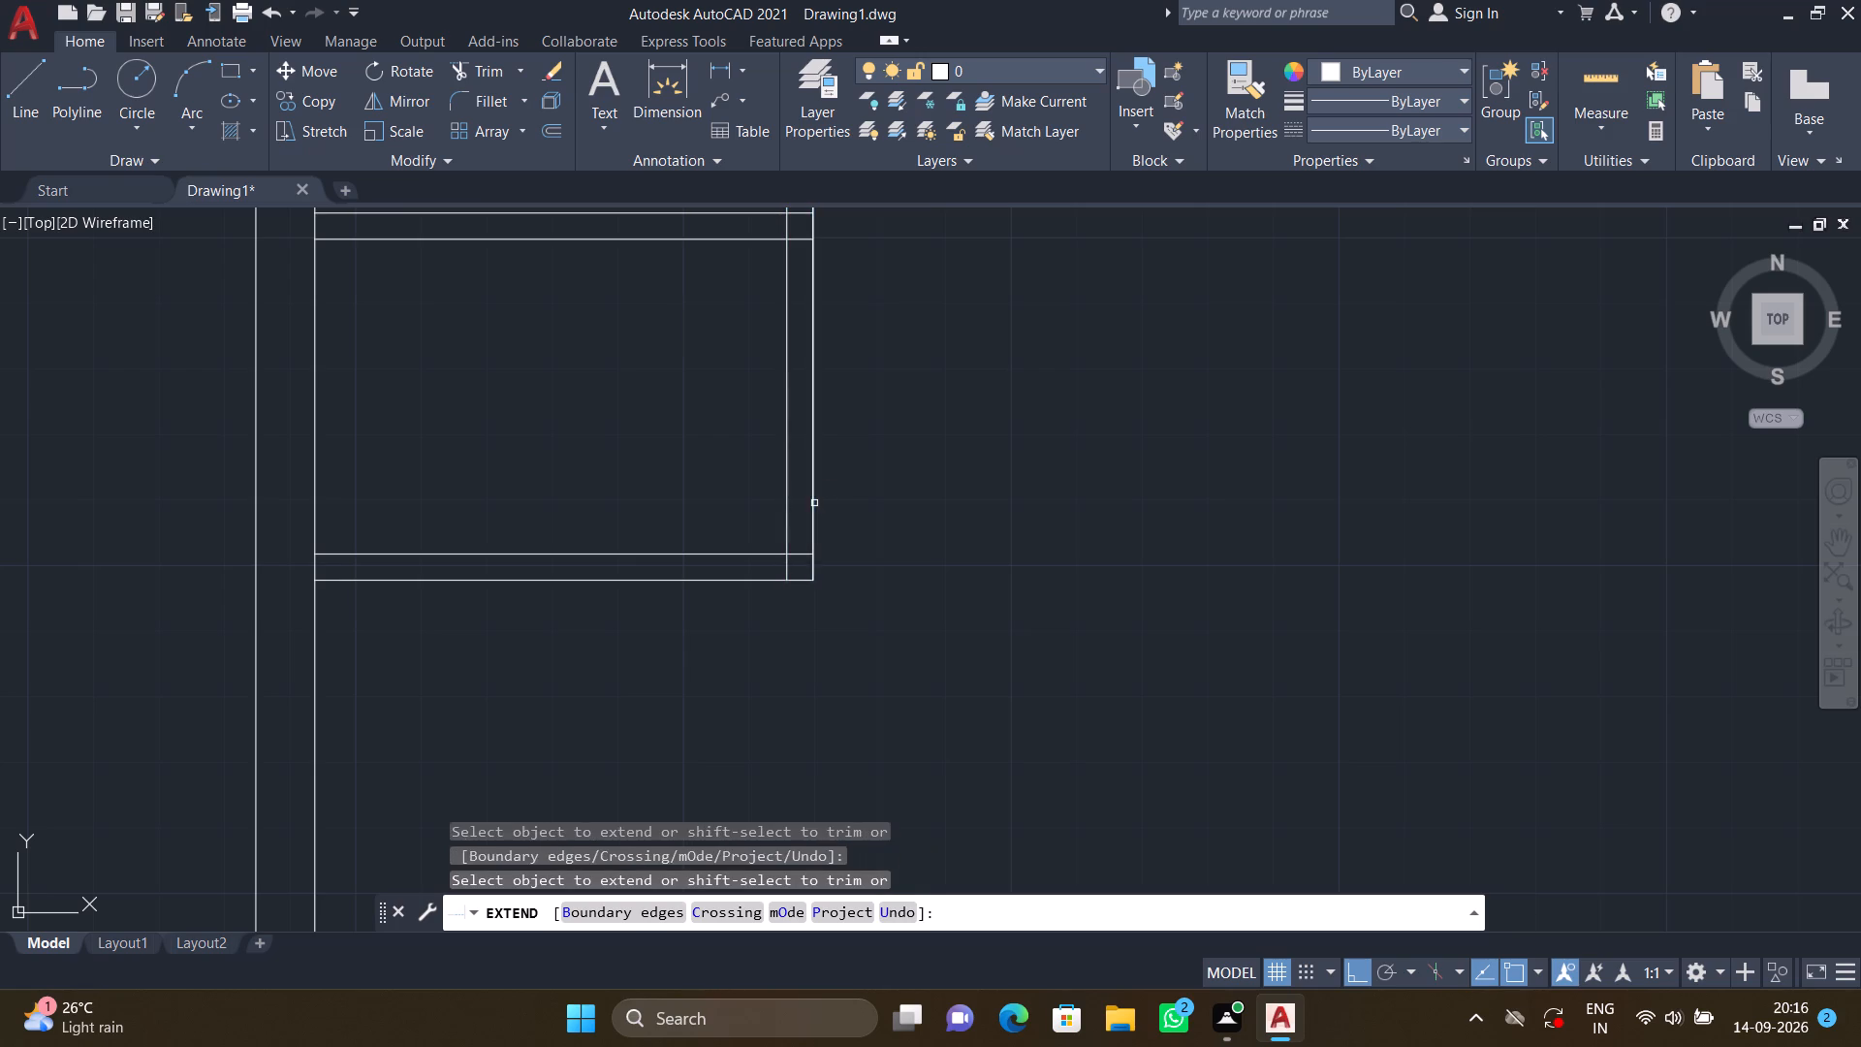
key(Return)
Measure the vertical distance from the third partition's lower face to the inner line of the bottom wall.
scroll(889, 492, down, 1)
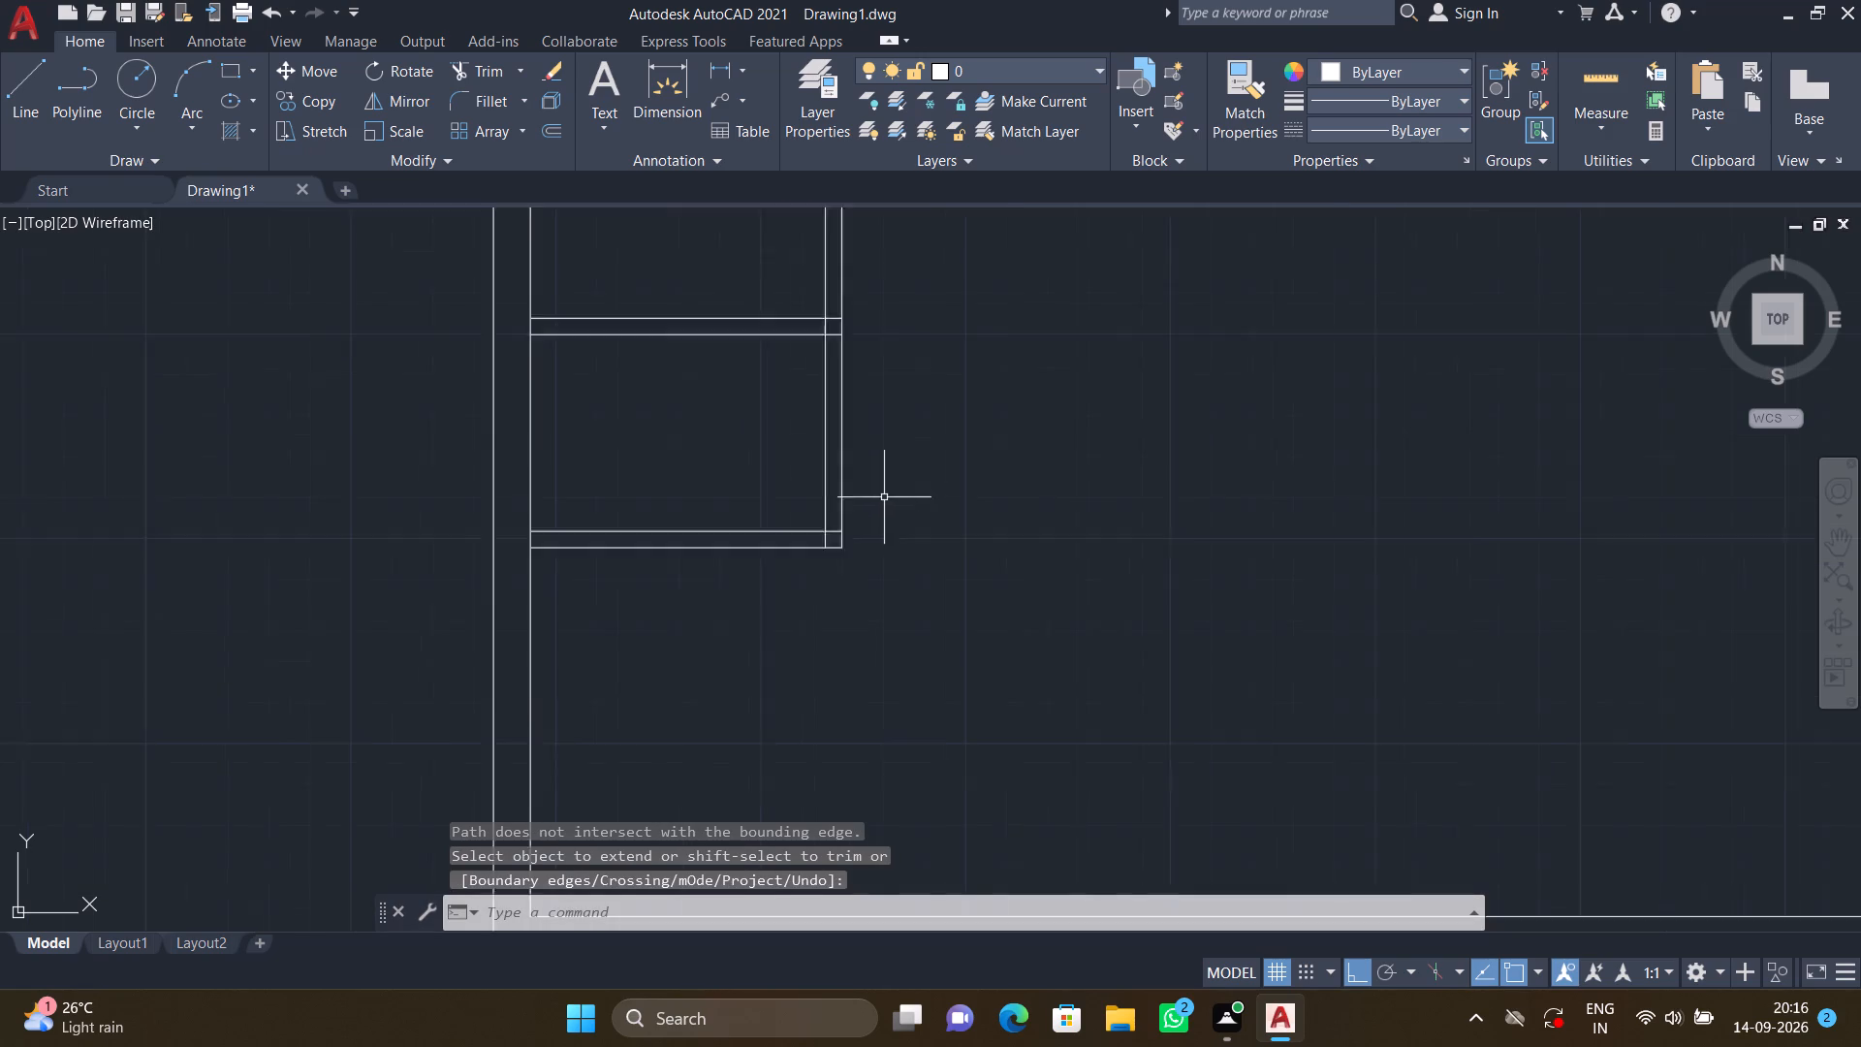
scroll(884, 497, down, 2)
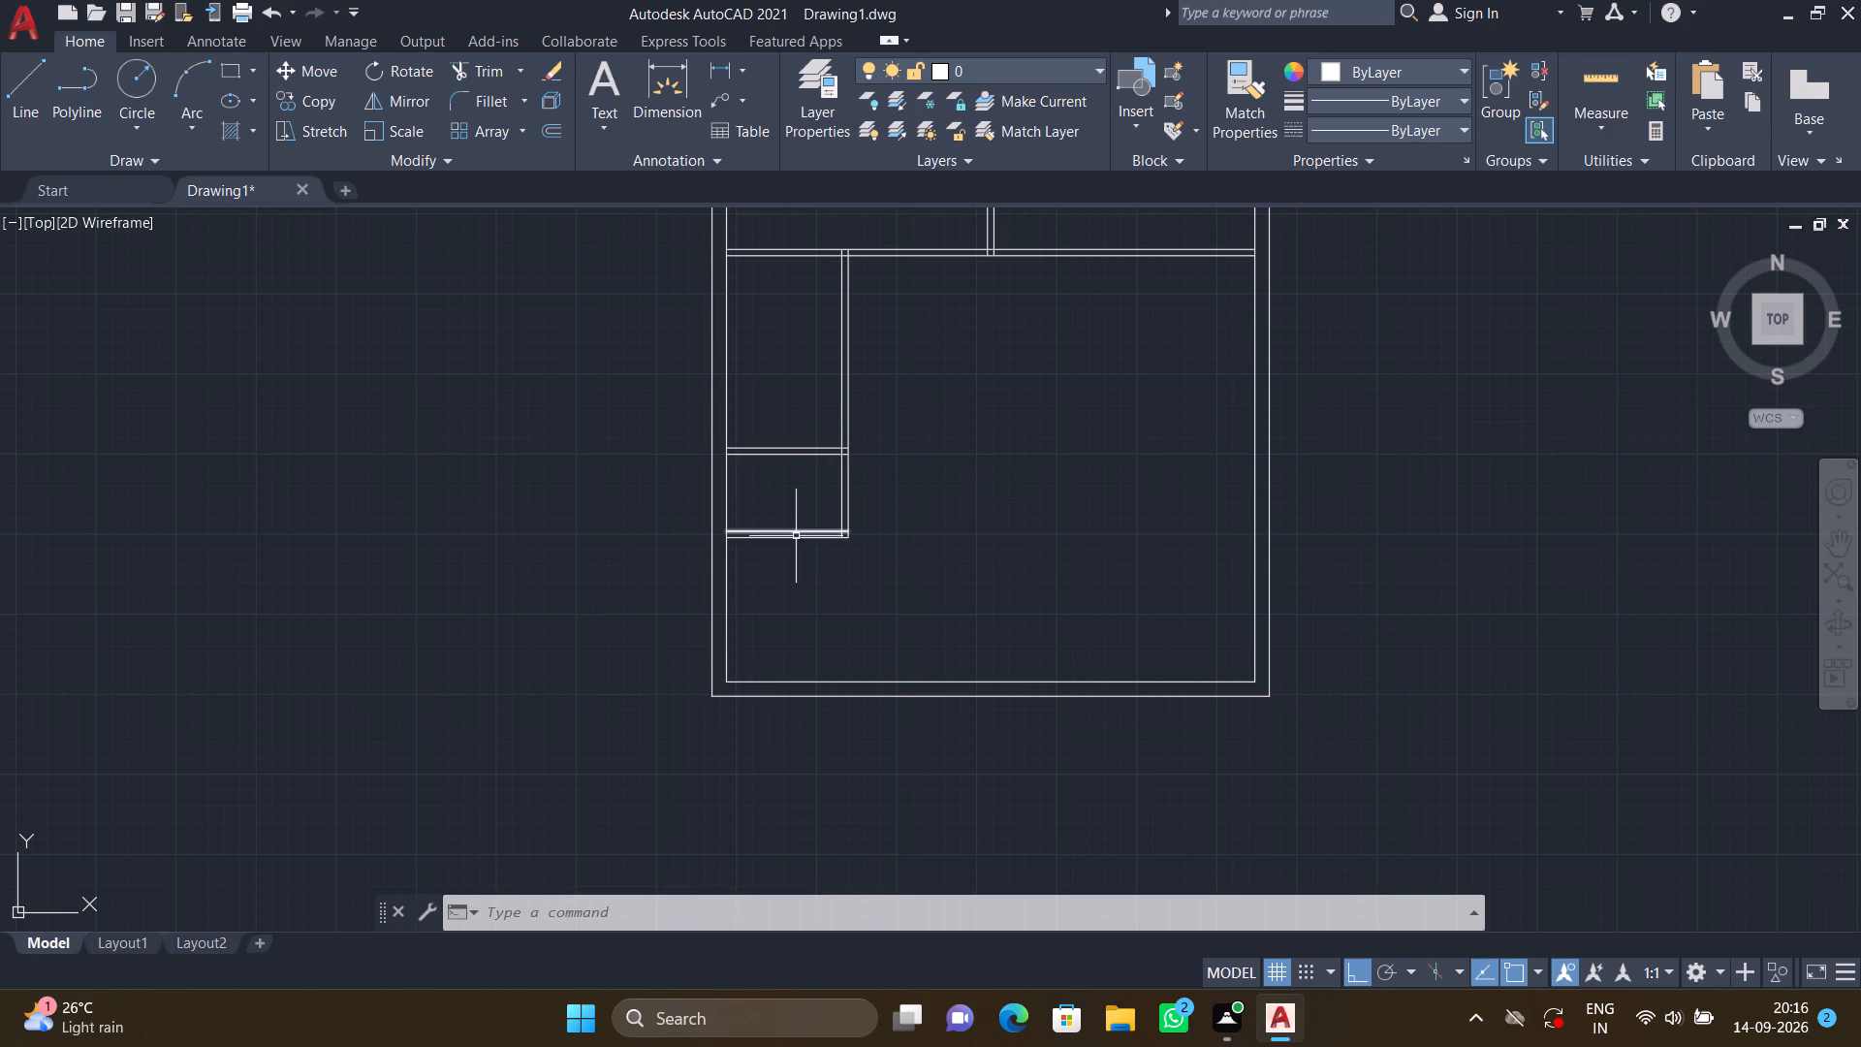
scroll(773, 617, up, 1)
click(743, 64)
click(753, 104)
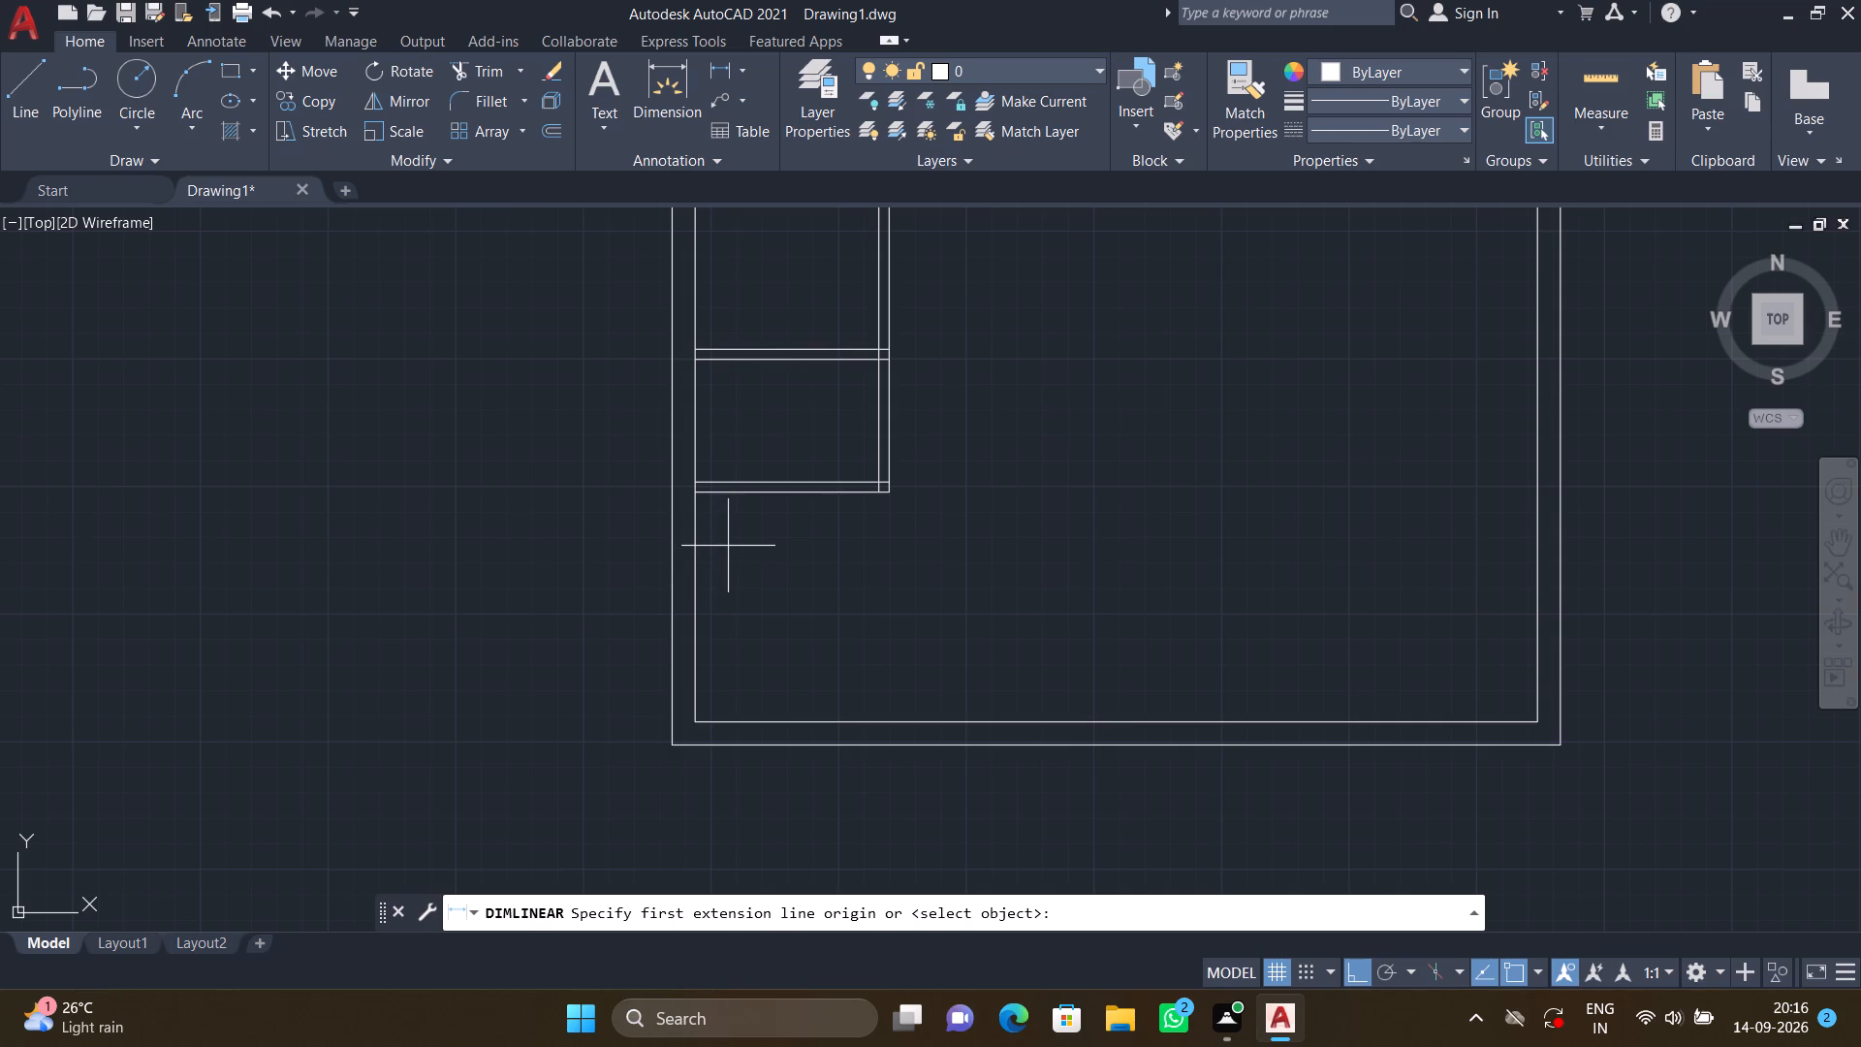
click(757, 493)
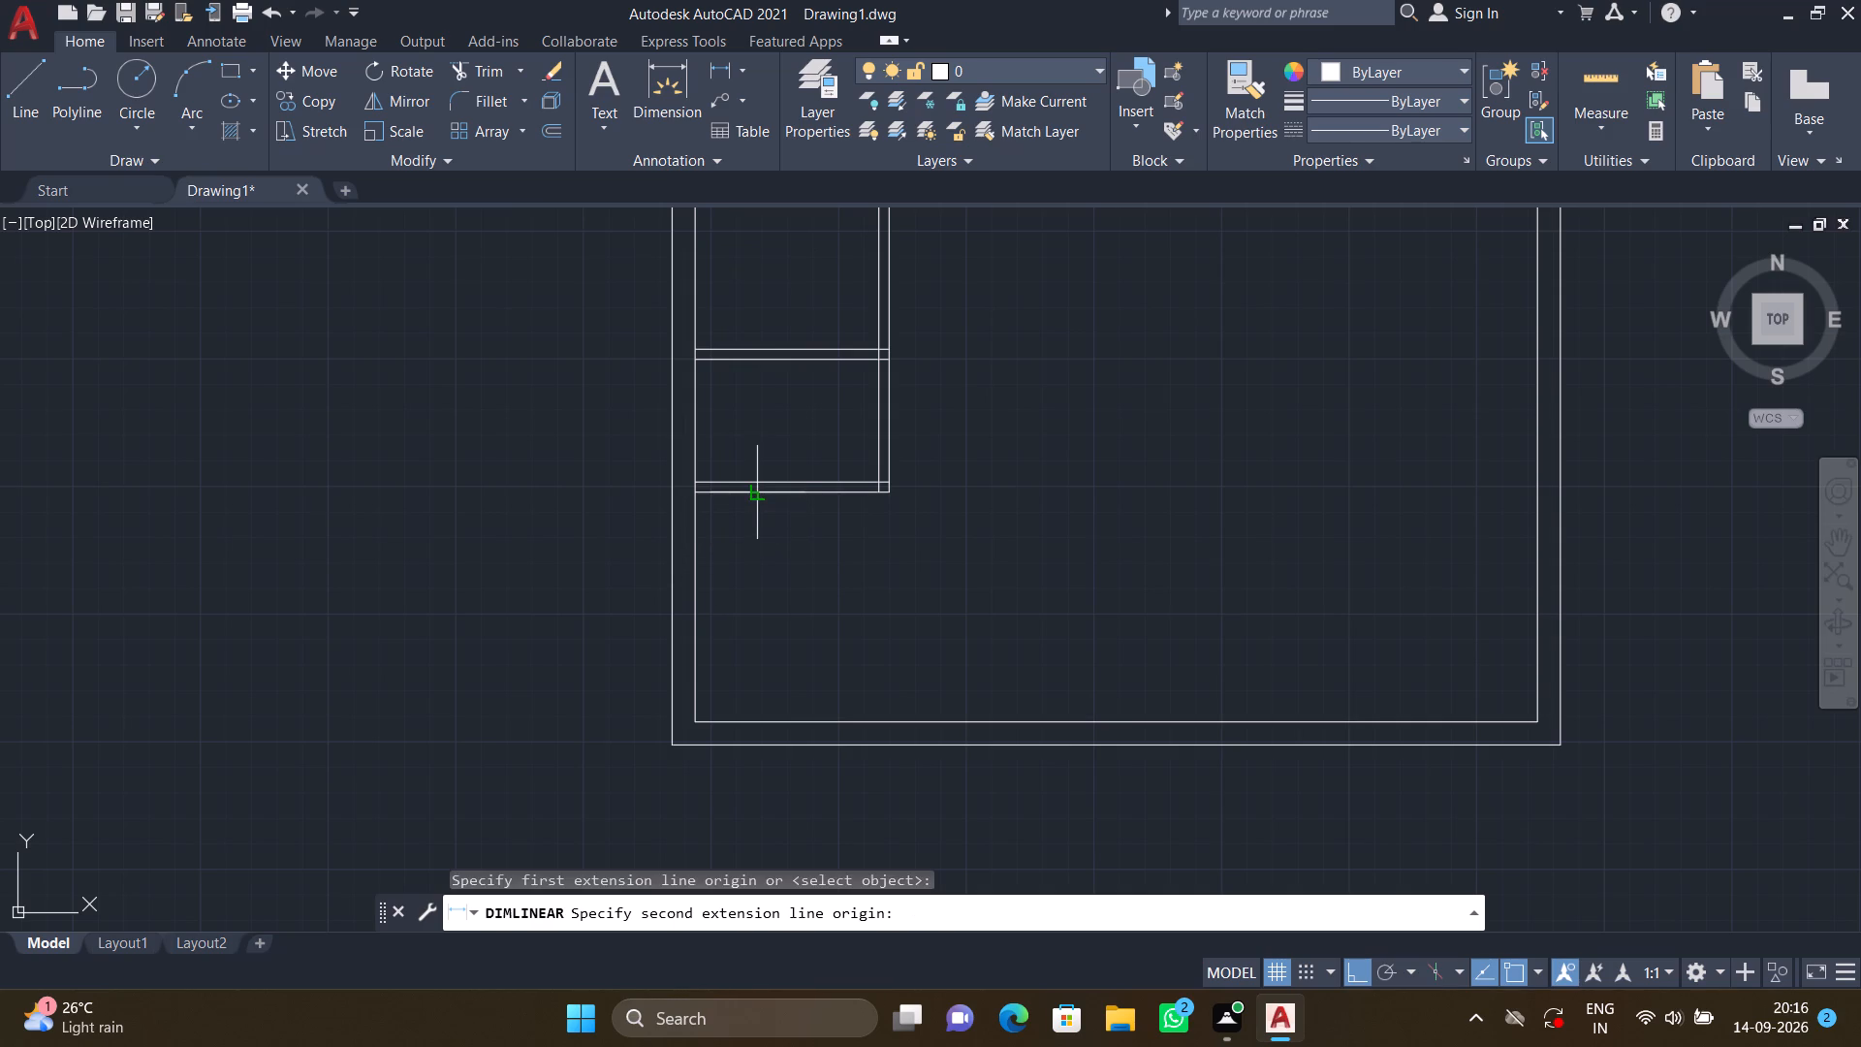
click(759, 719)
scroll(791, 624, up, 3)
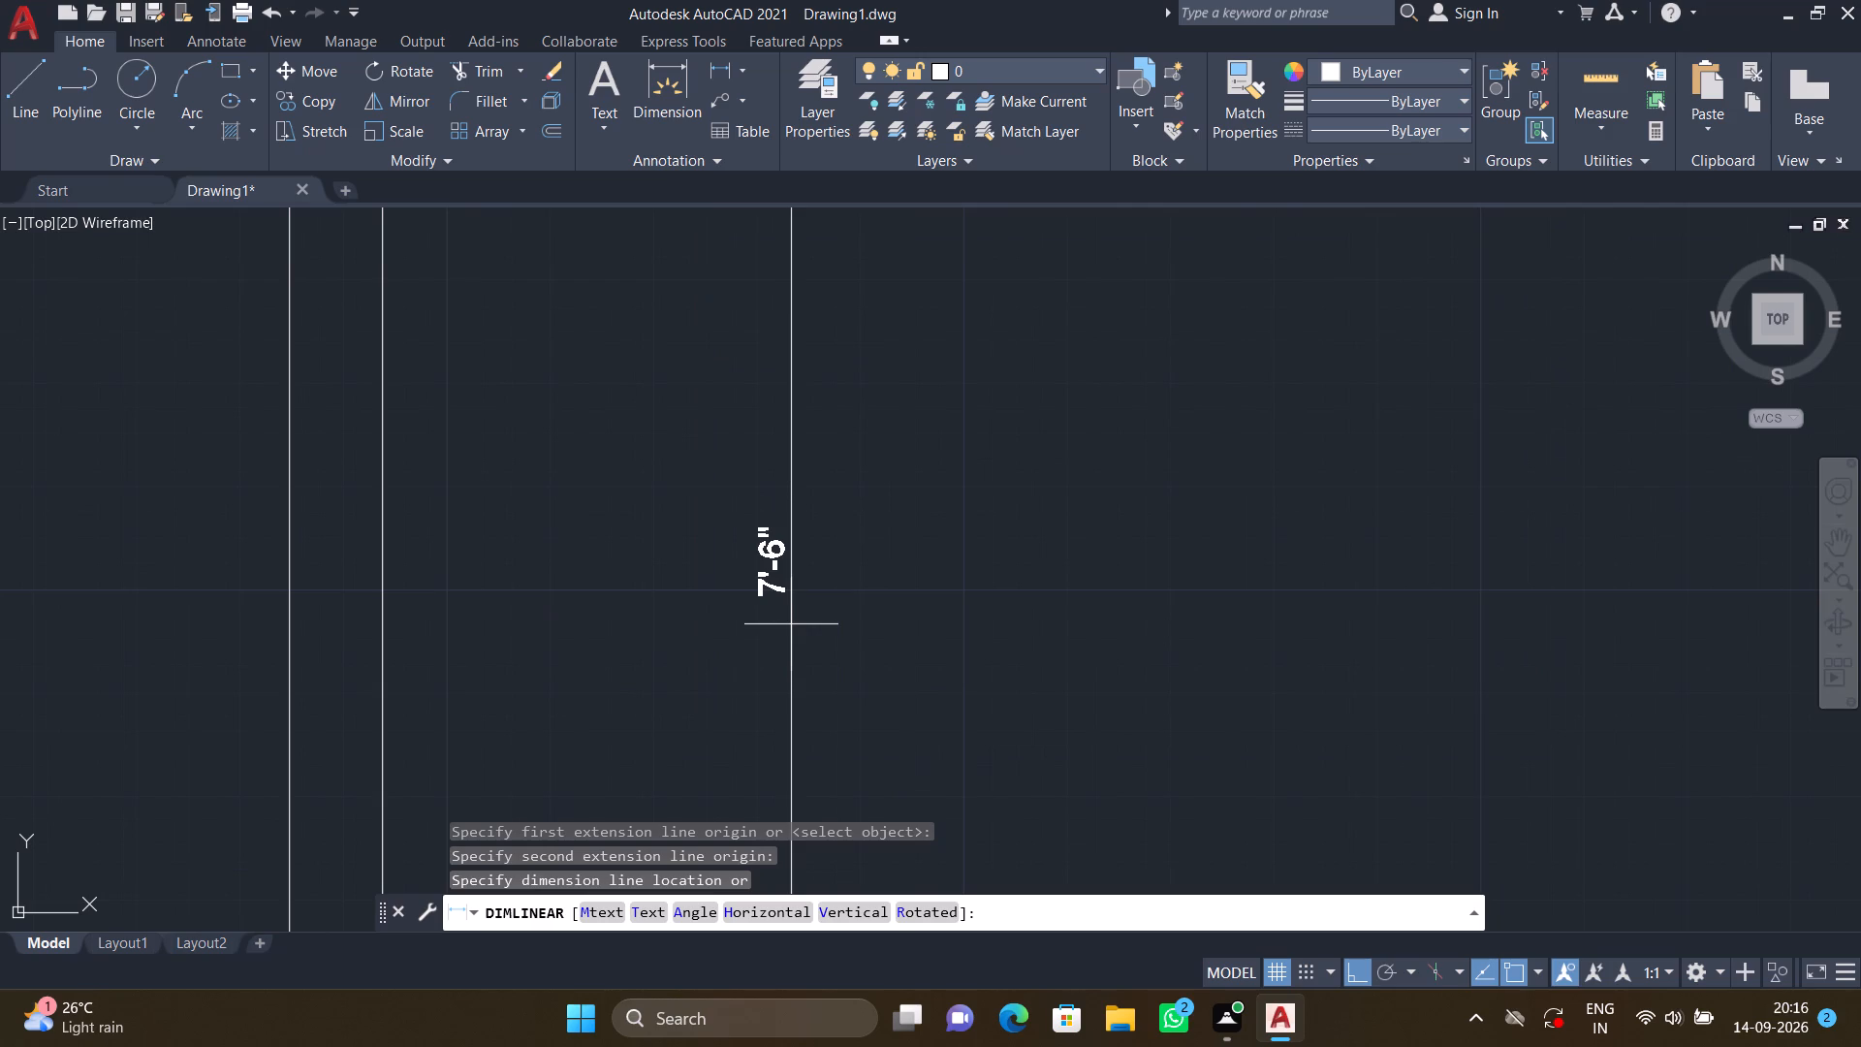
key(Escape)
scroll(801, 600, down, 3)
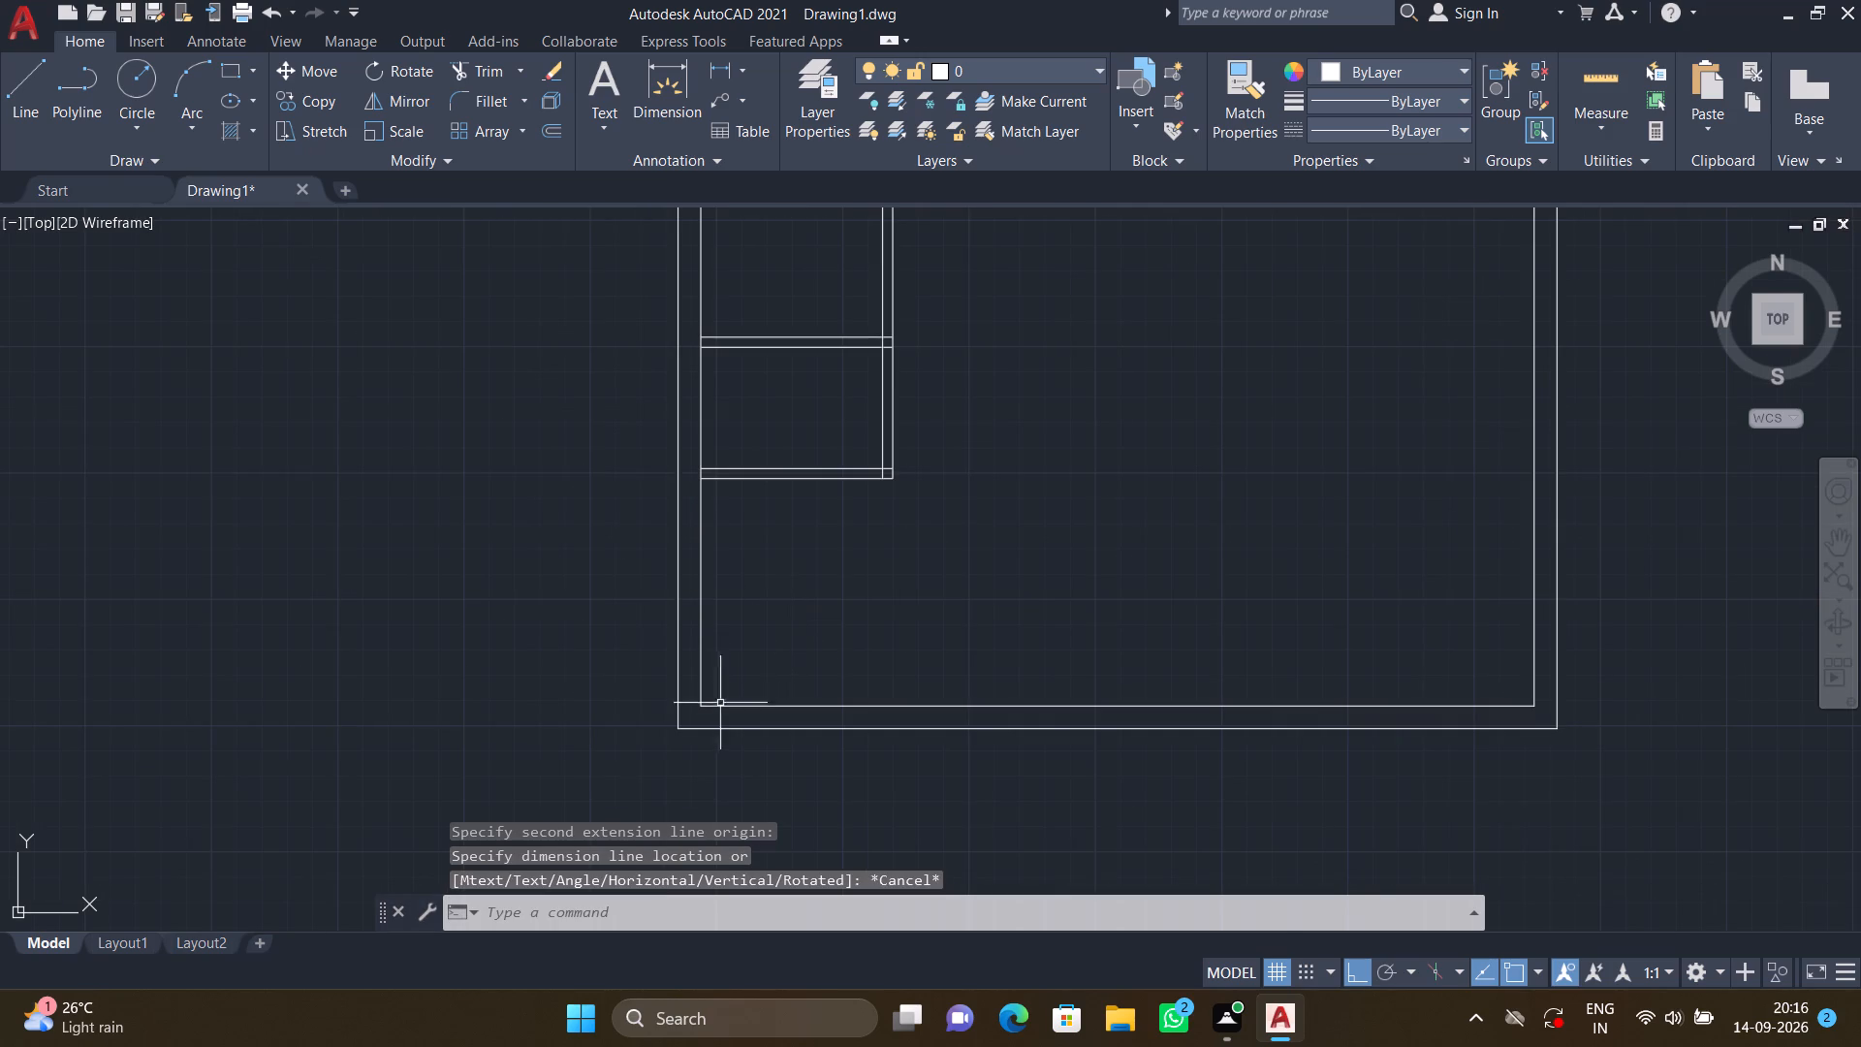
Extend the inner line of the left wall down to the outer line of the bottom wall.
scroll(698, 740, up, 2)
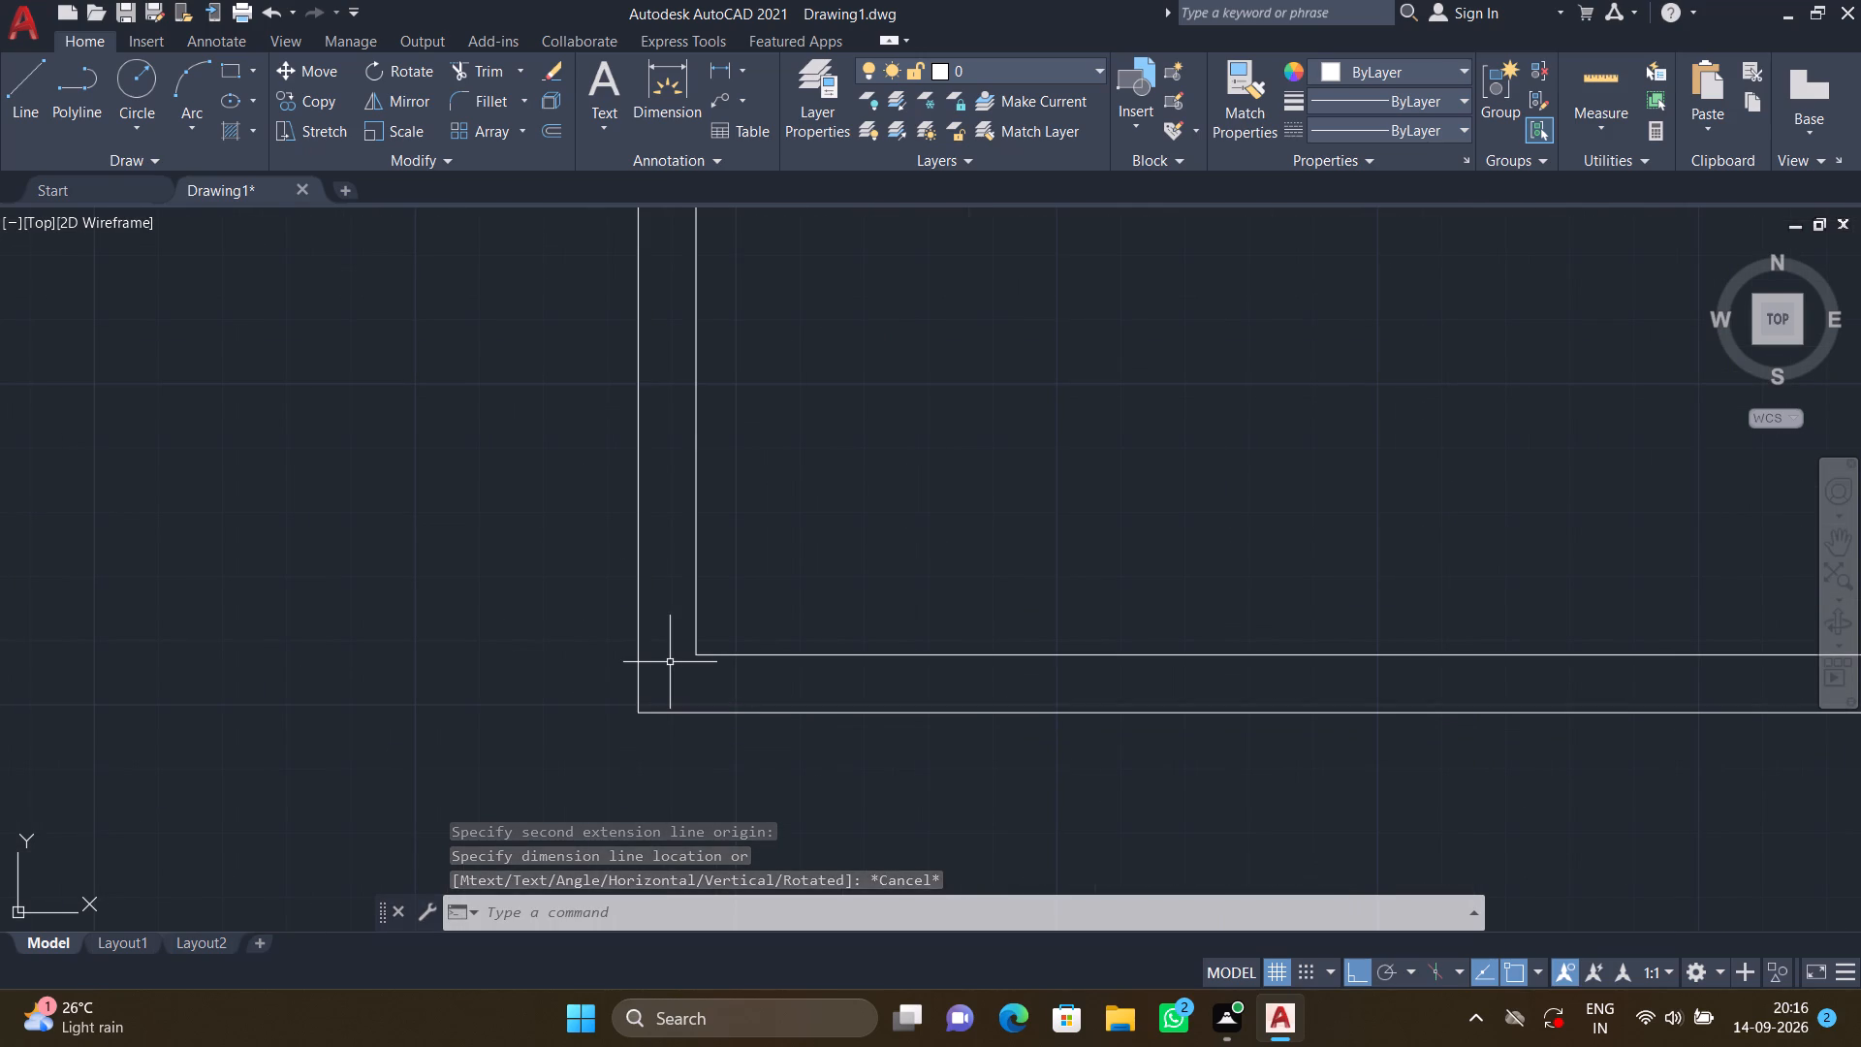
text(EX)
key(Return)
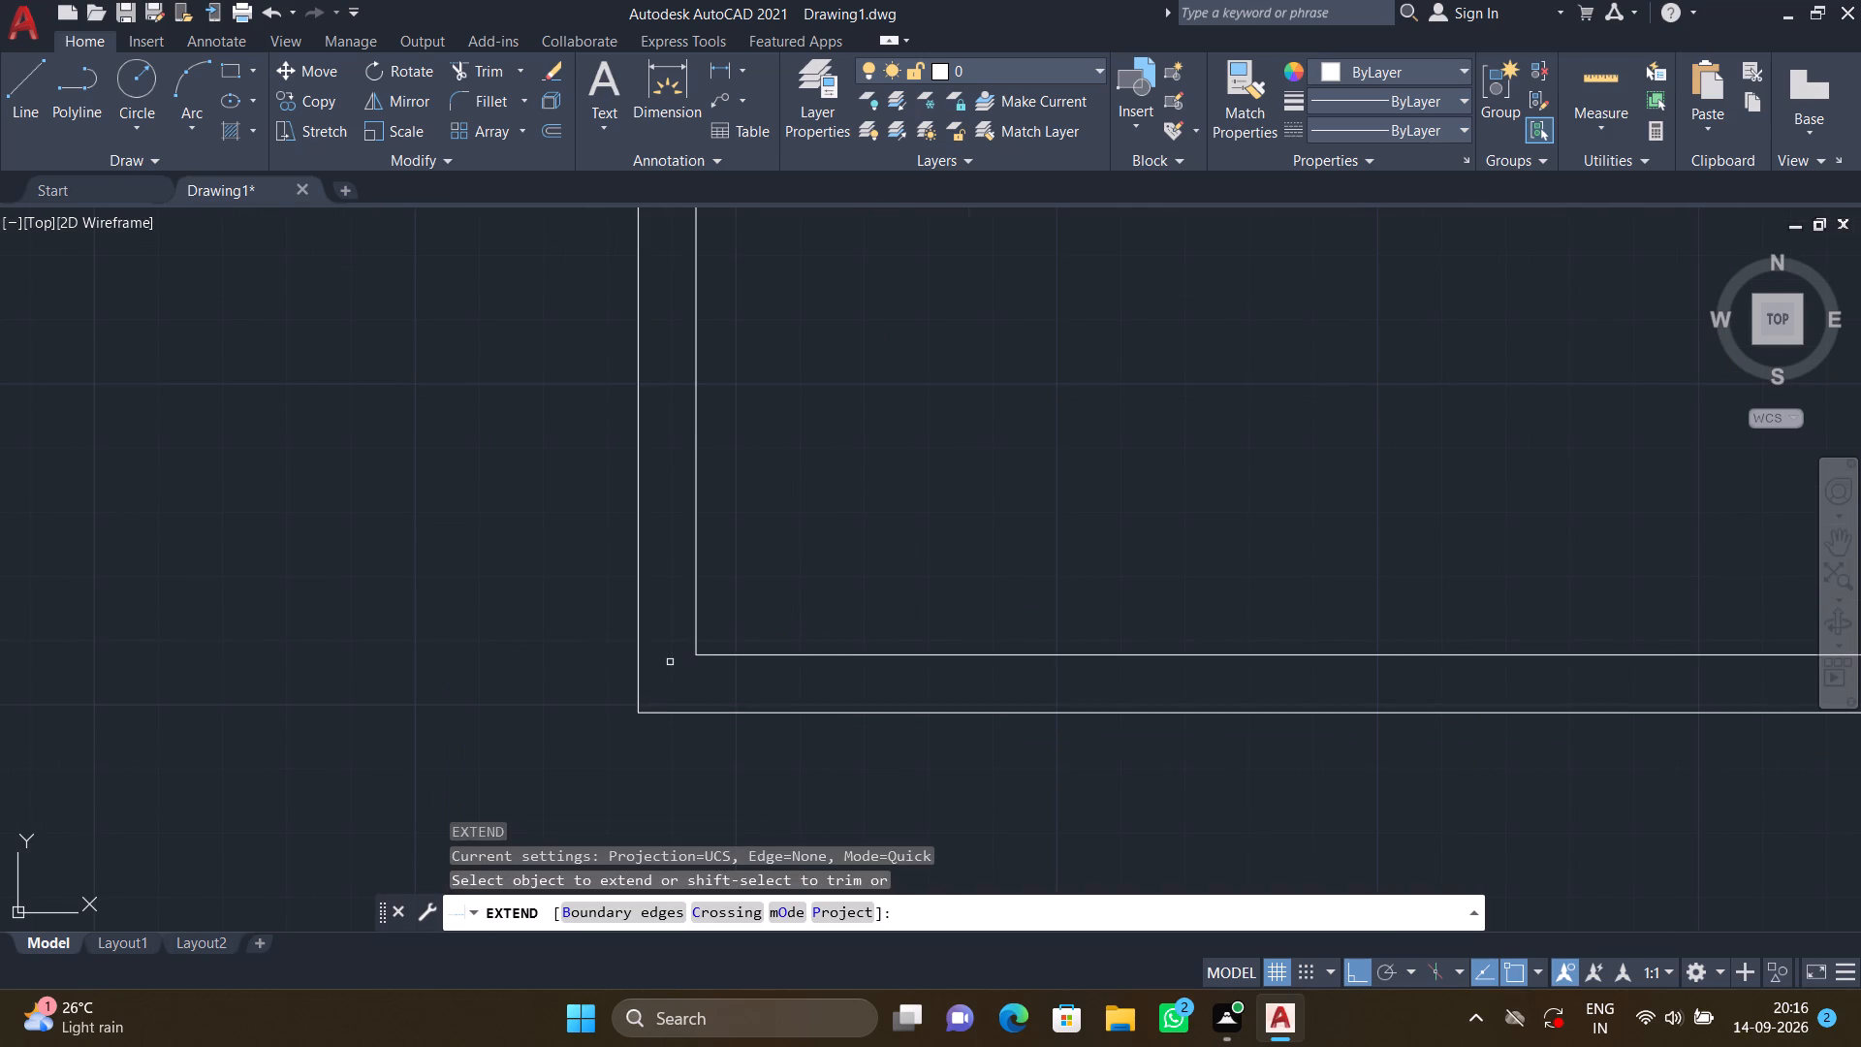
click(695, 619)
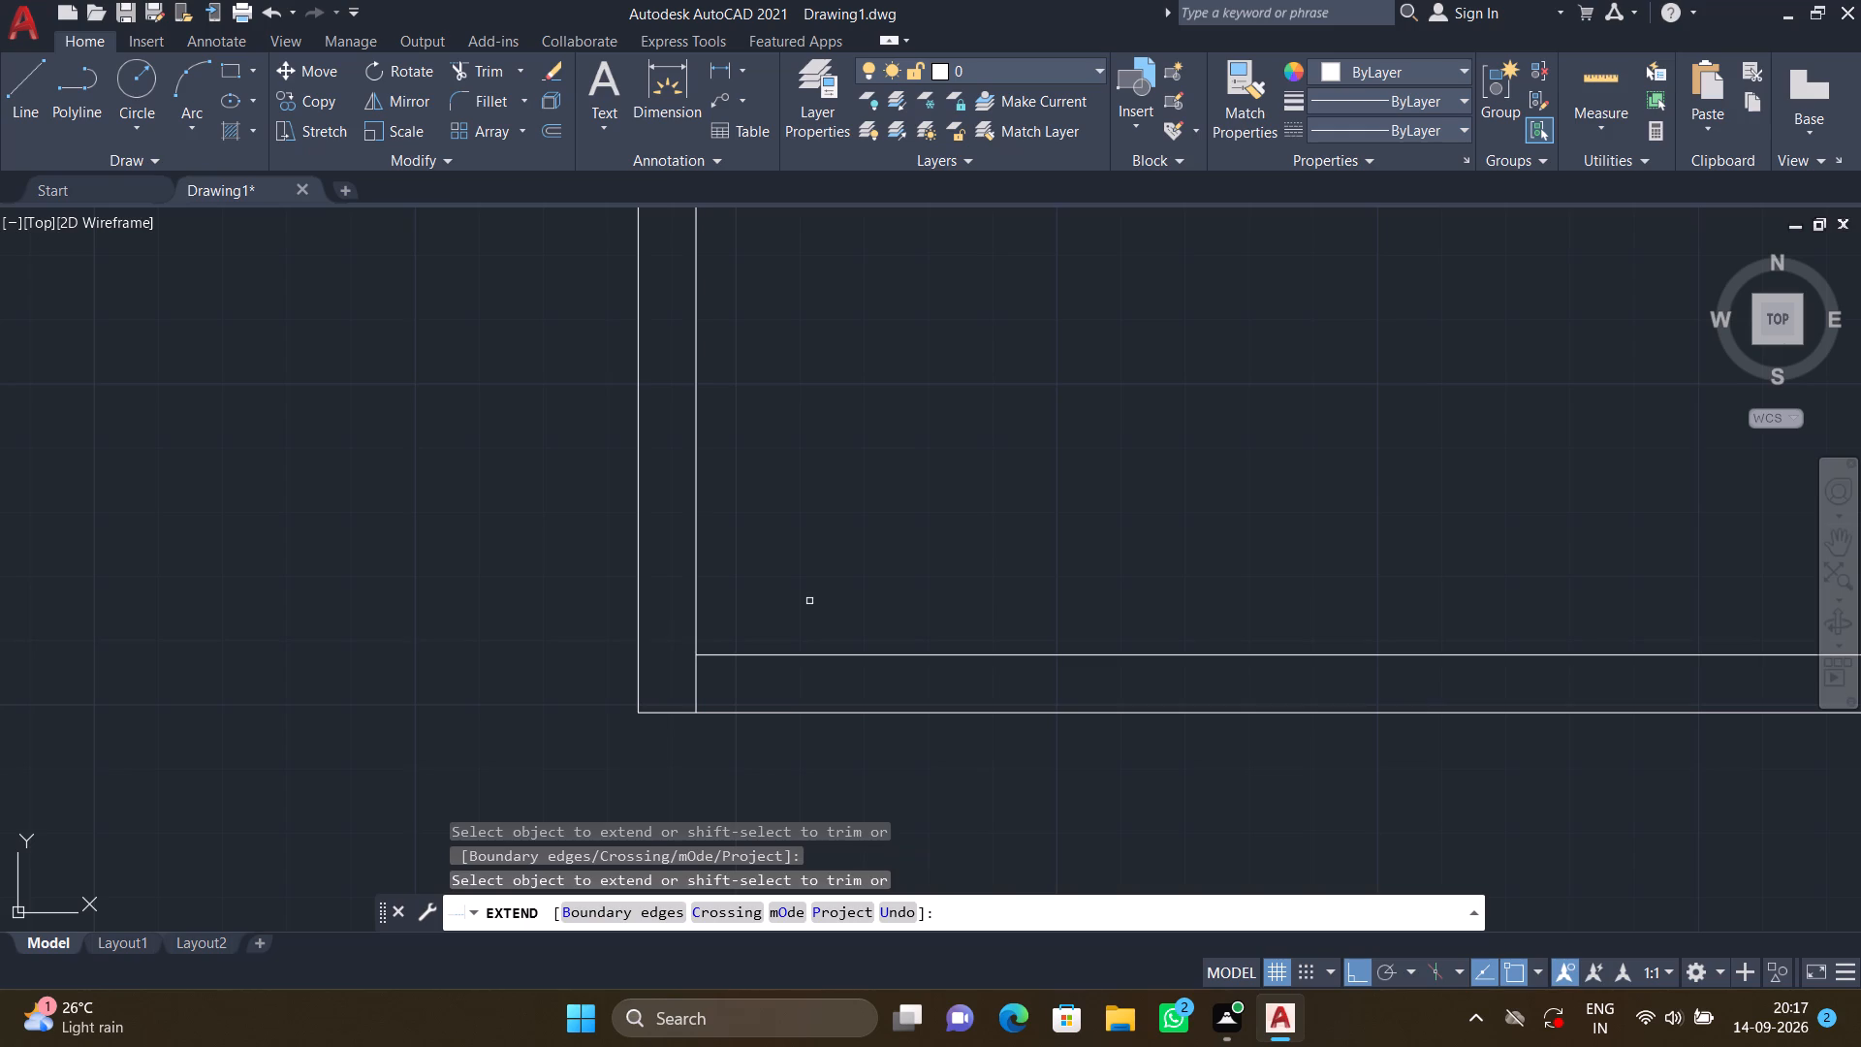
key(Return)
Offset the inner line of the left wall 13'7" to the right to form a full-height vertical partition line.
scroll(812, 600, down, 3)
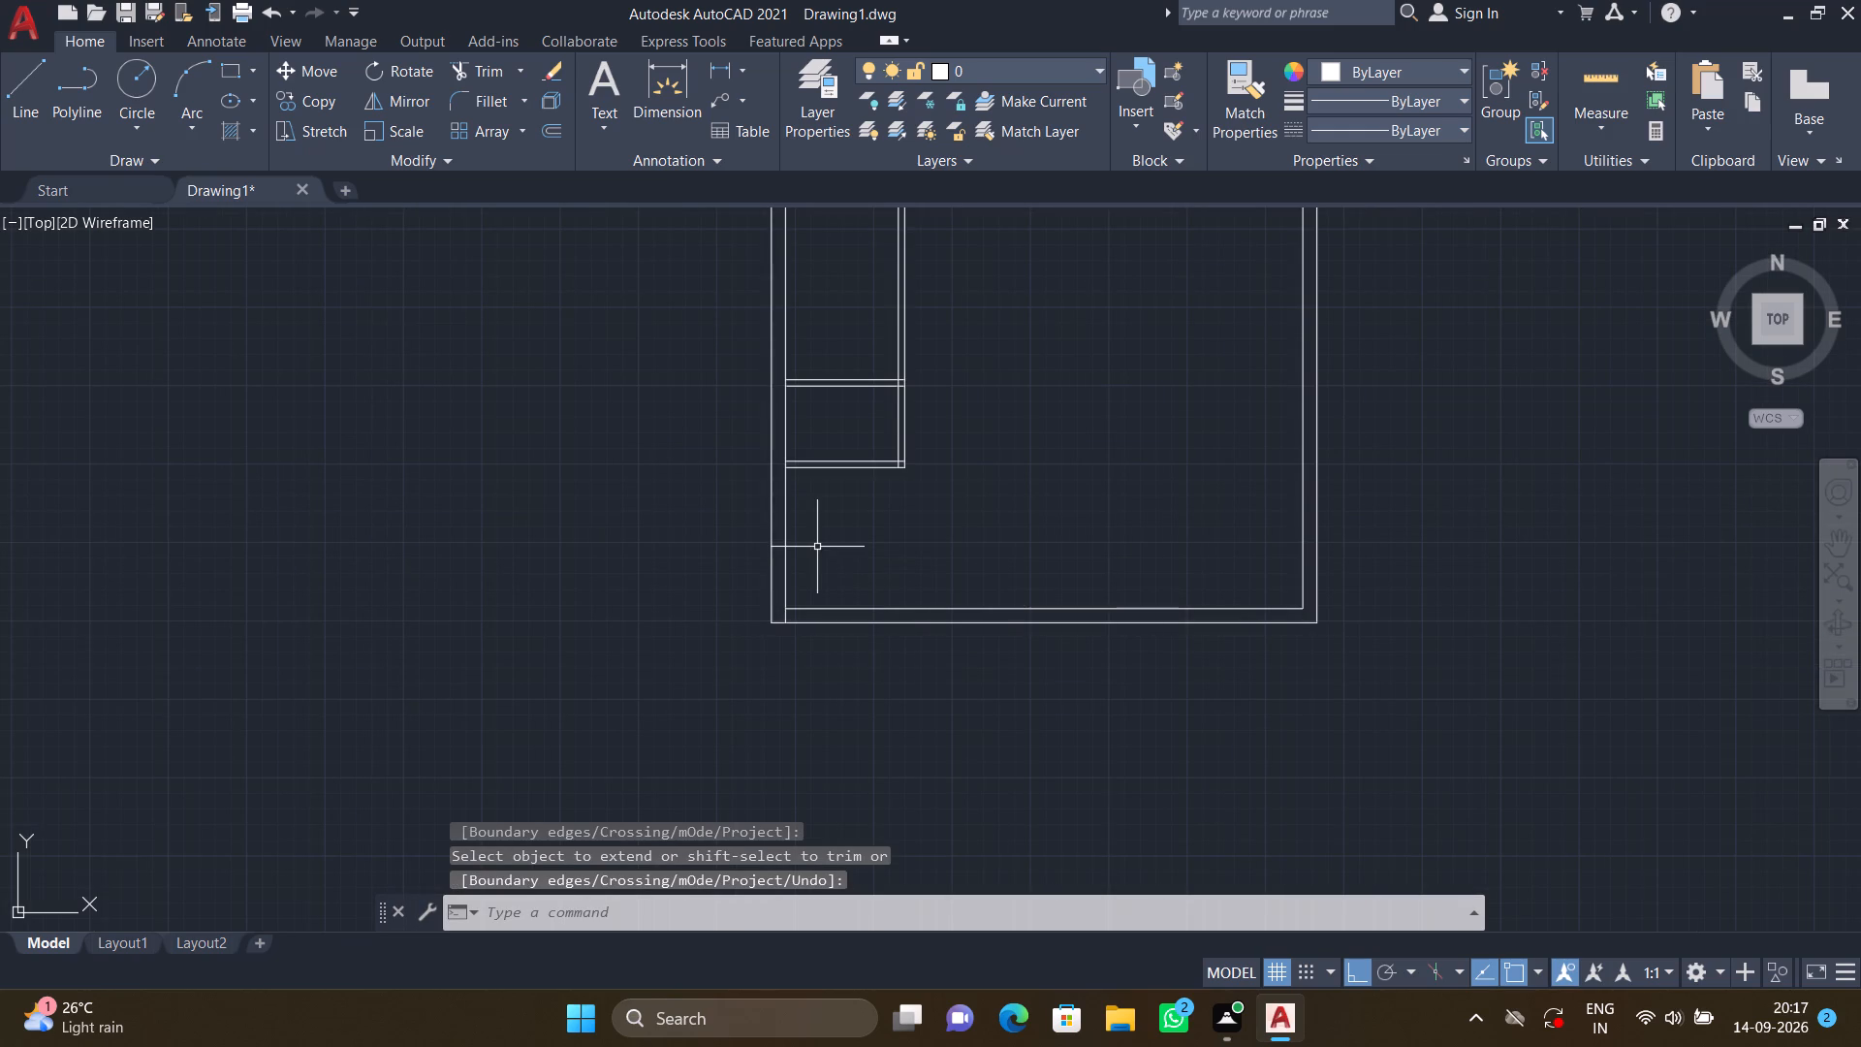
scroll(810, 545, up, 1)
key(o)
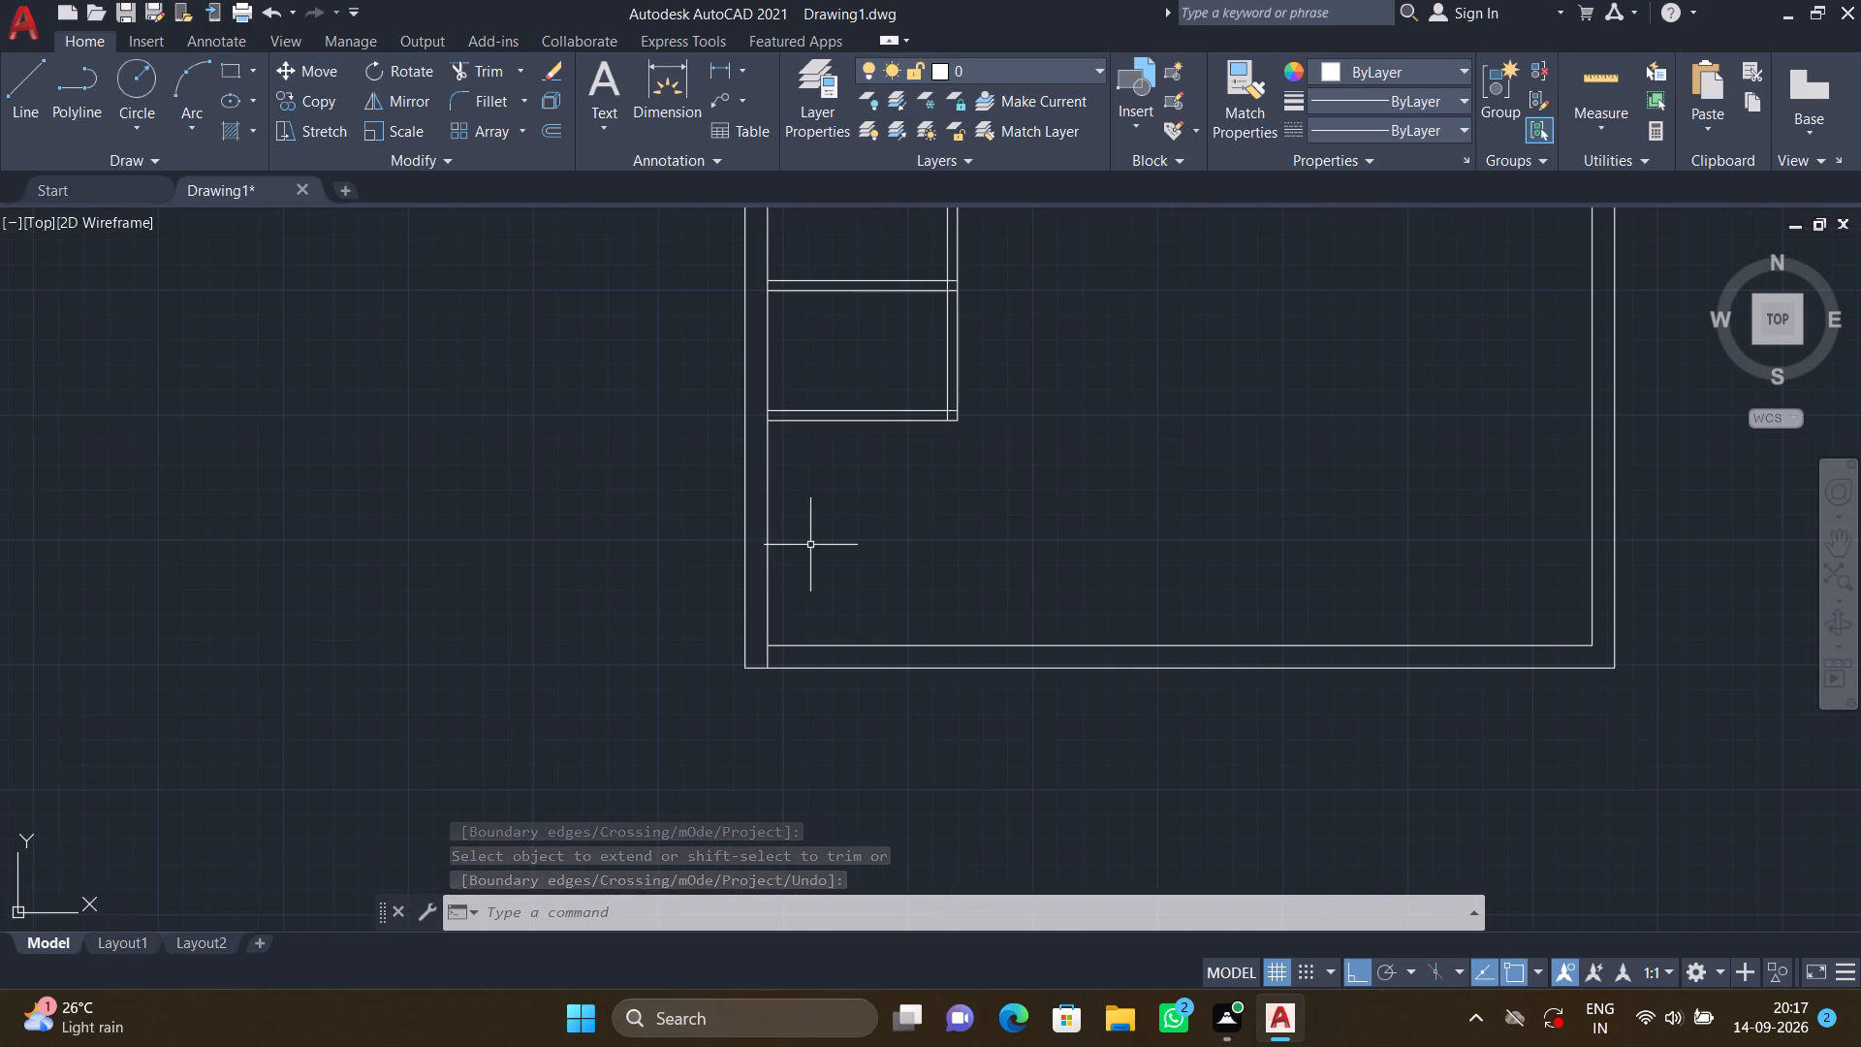
key(Return)
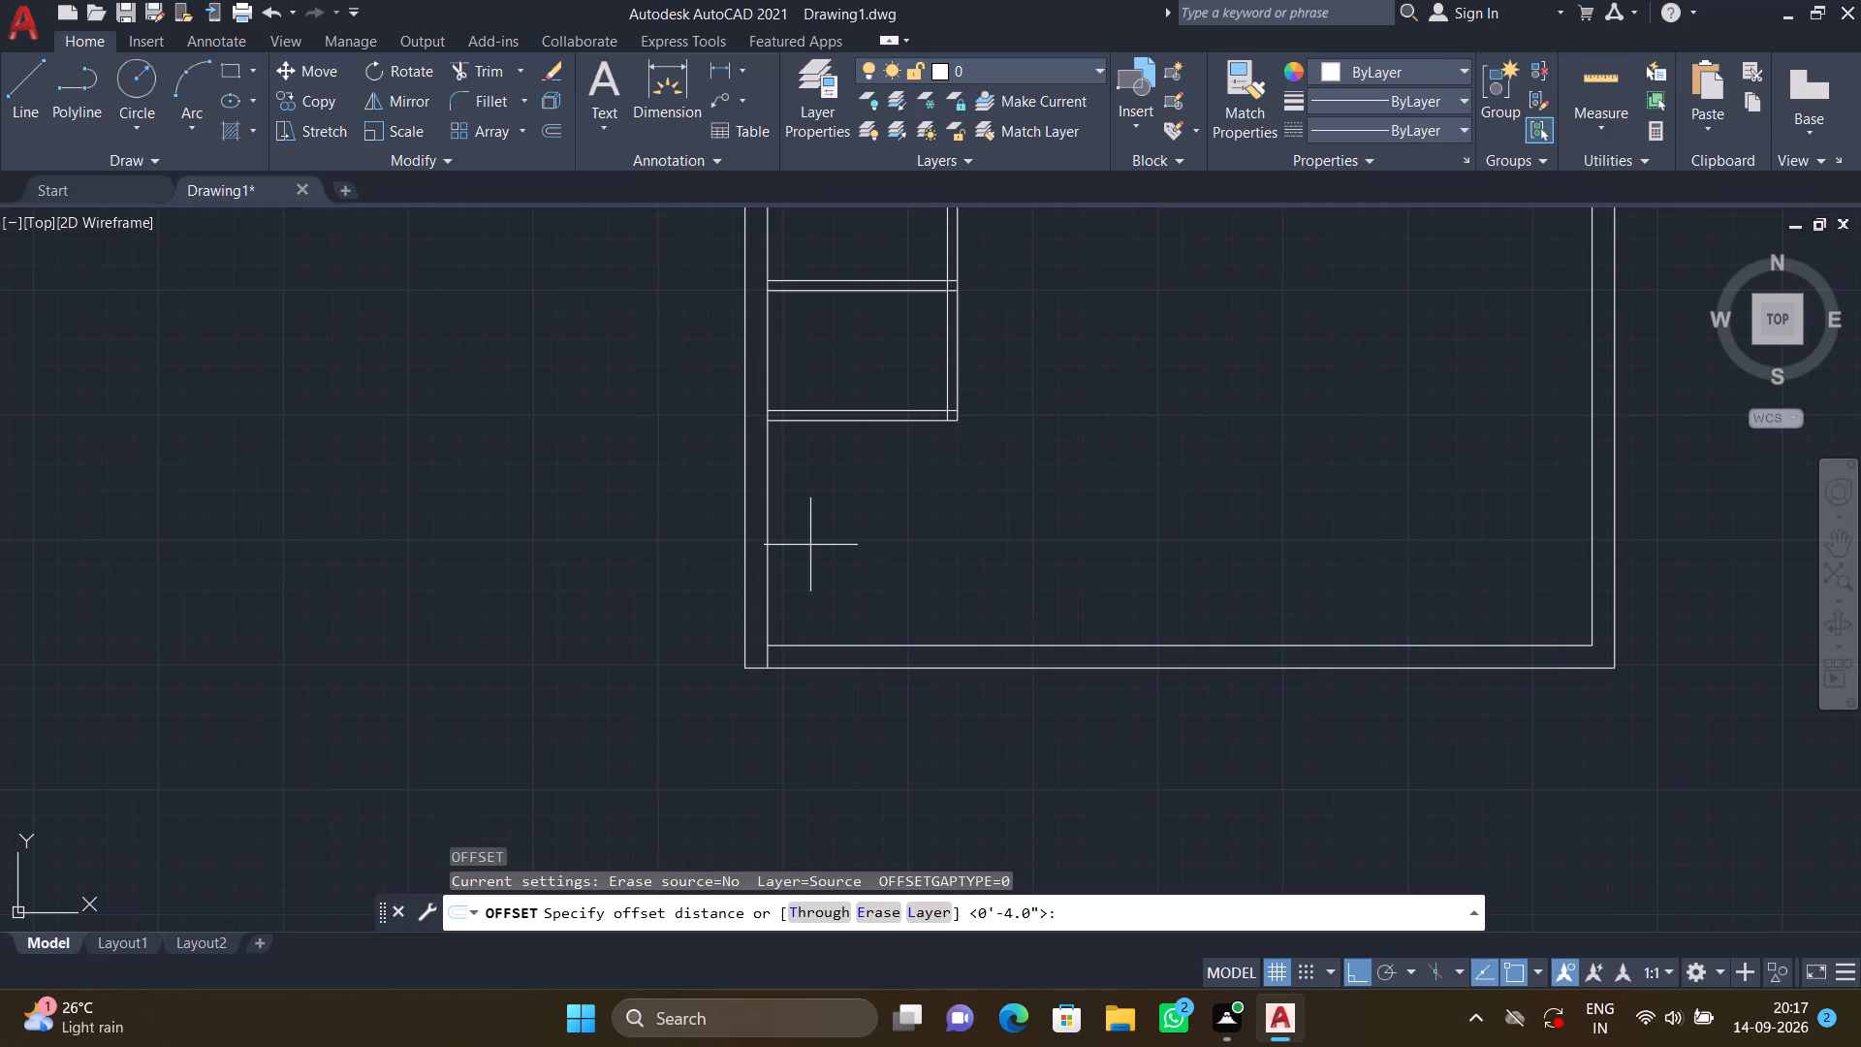
text(13')
text(7")
key(Return)
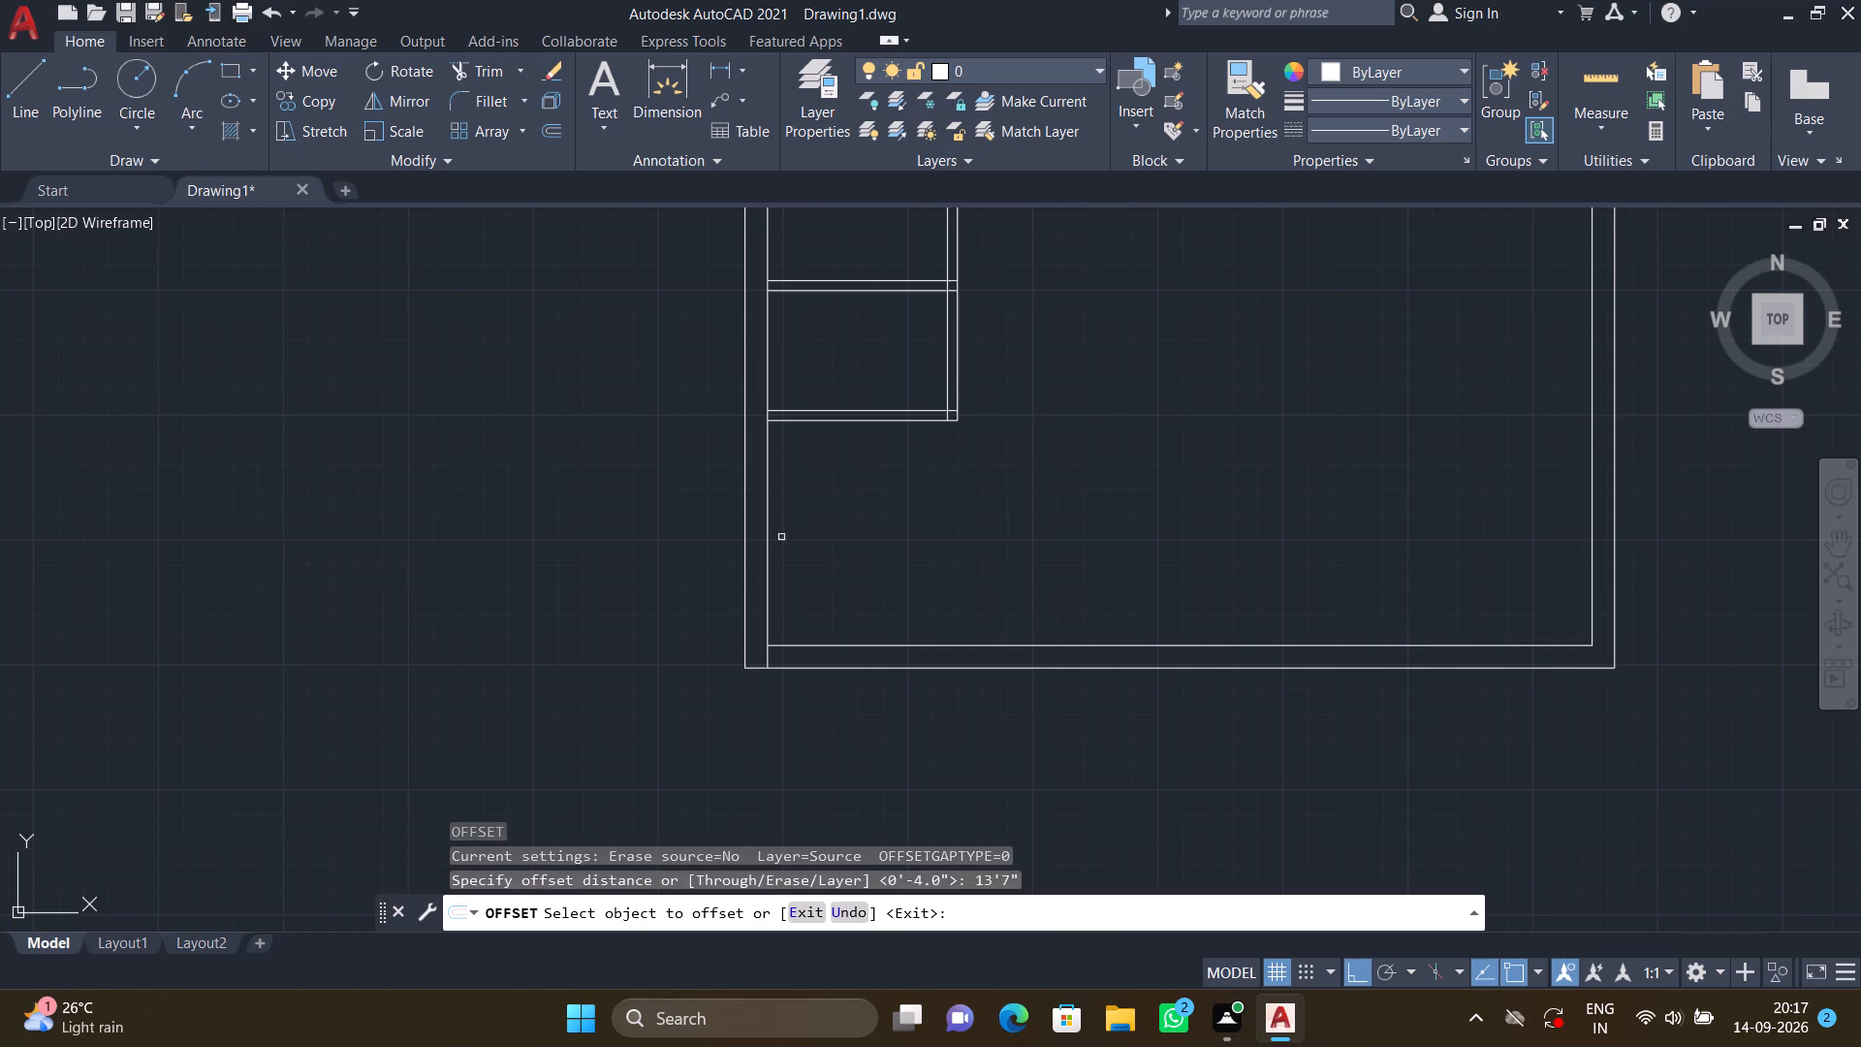
click(767, 524)
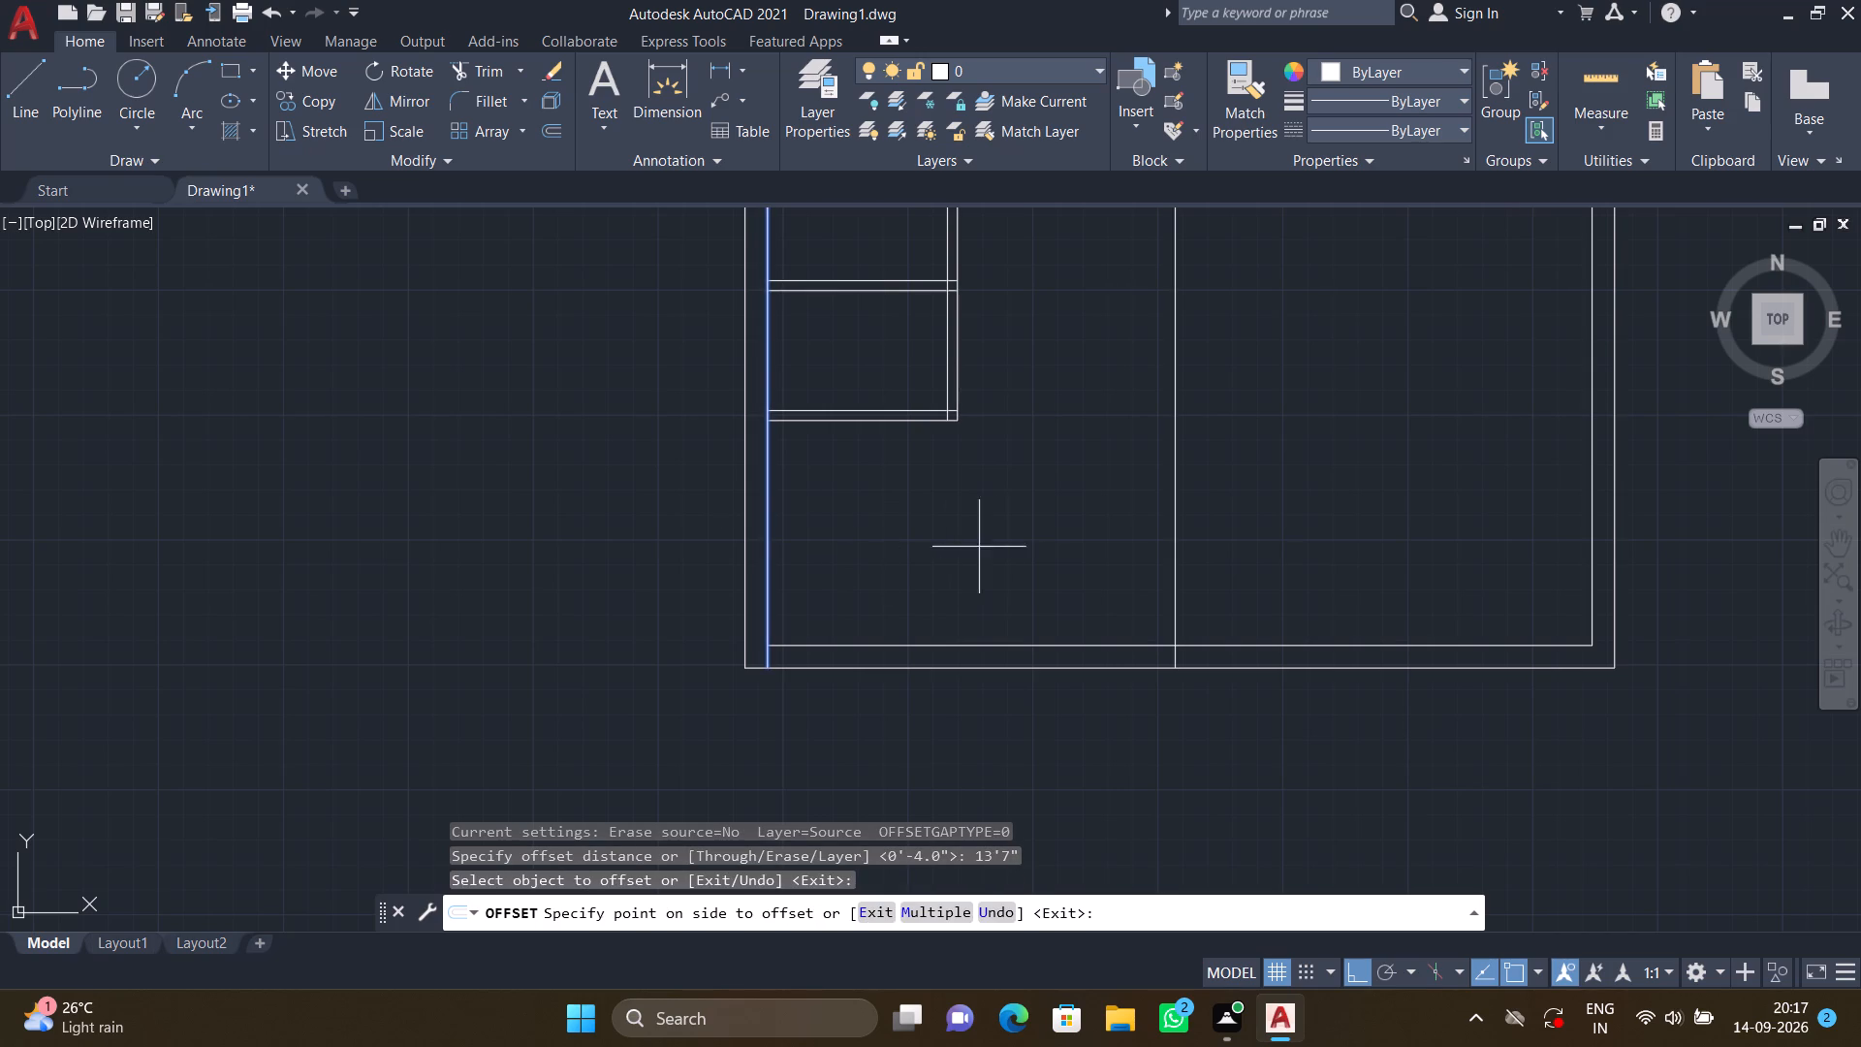
click(1014, 540)
key(Return)
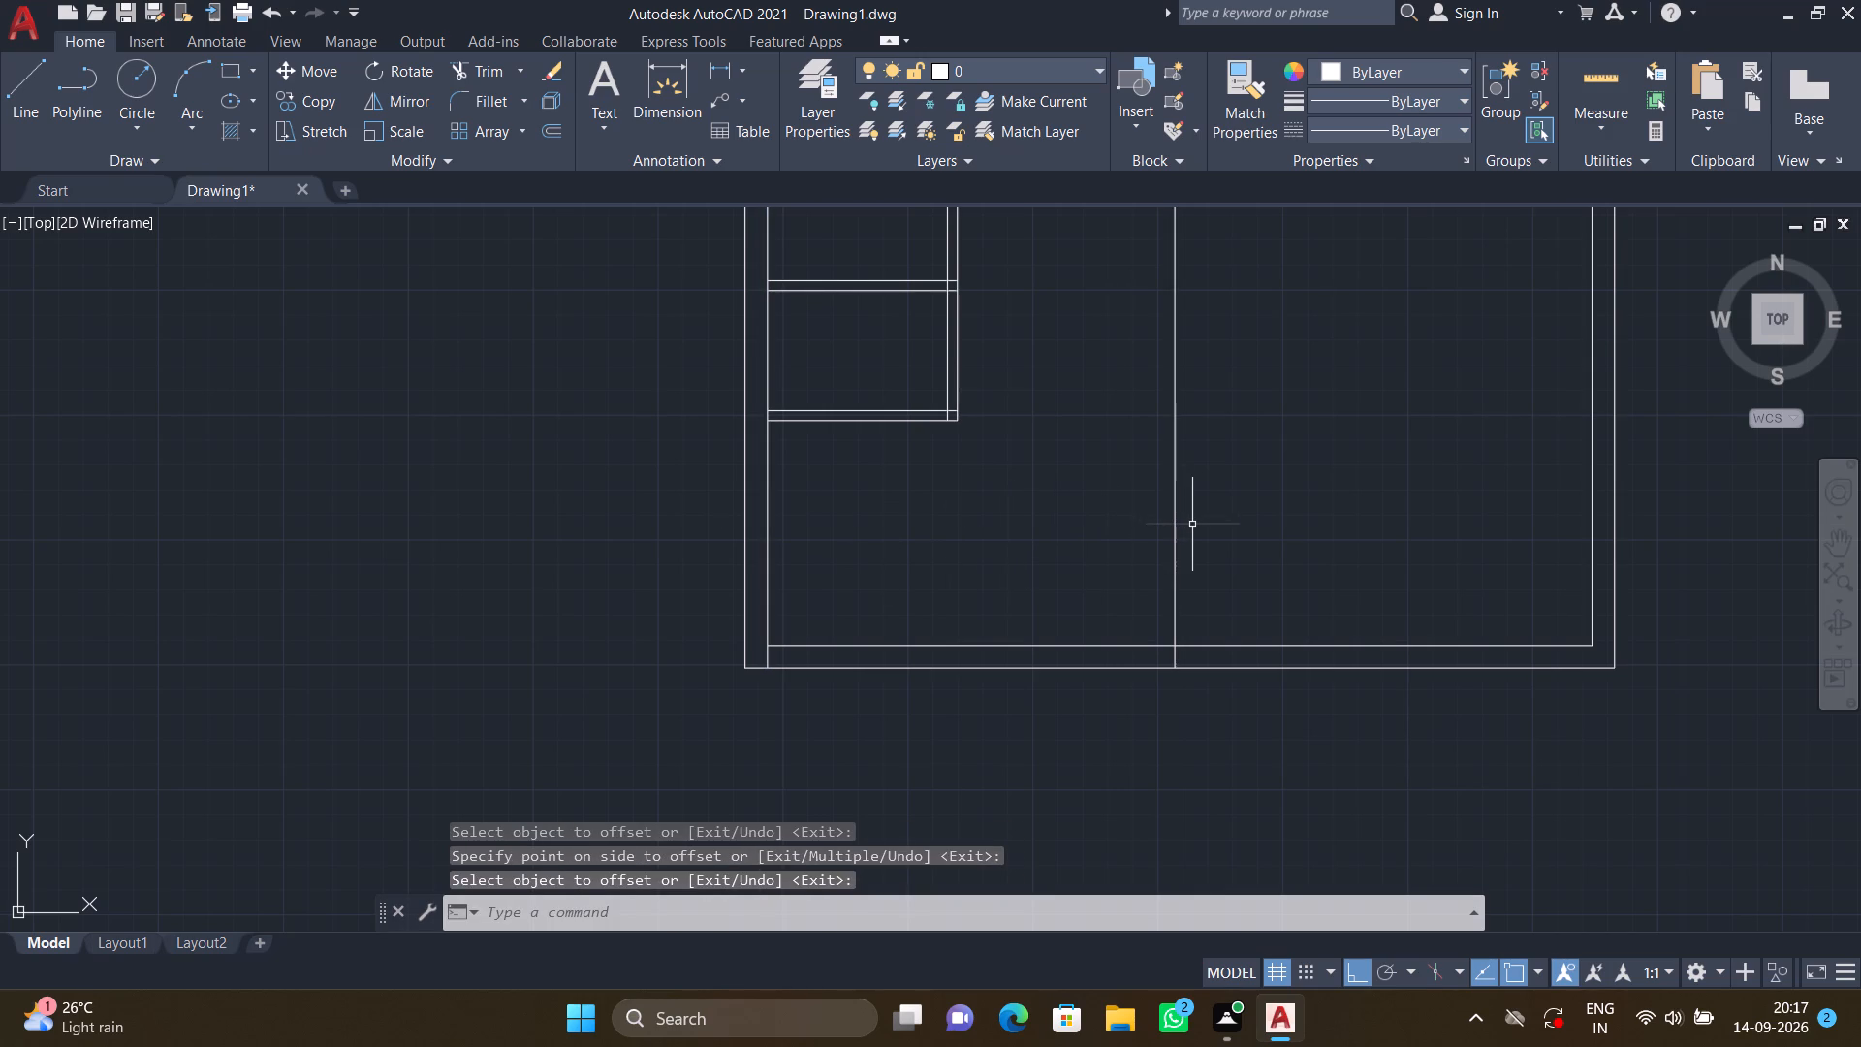
Offset the new full-height vertical line 4" to the right to form the partition's other face.
key(o)
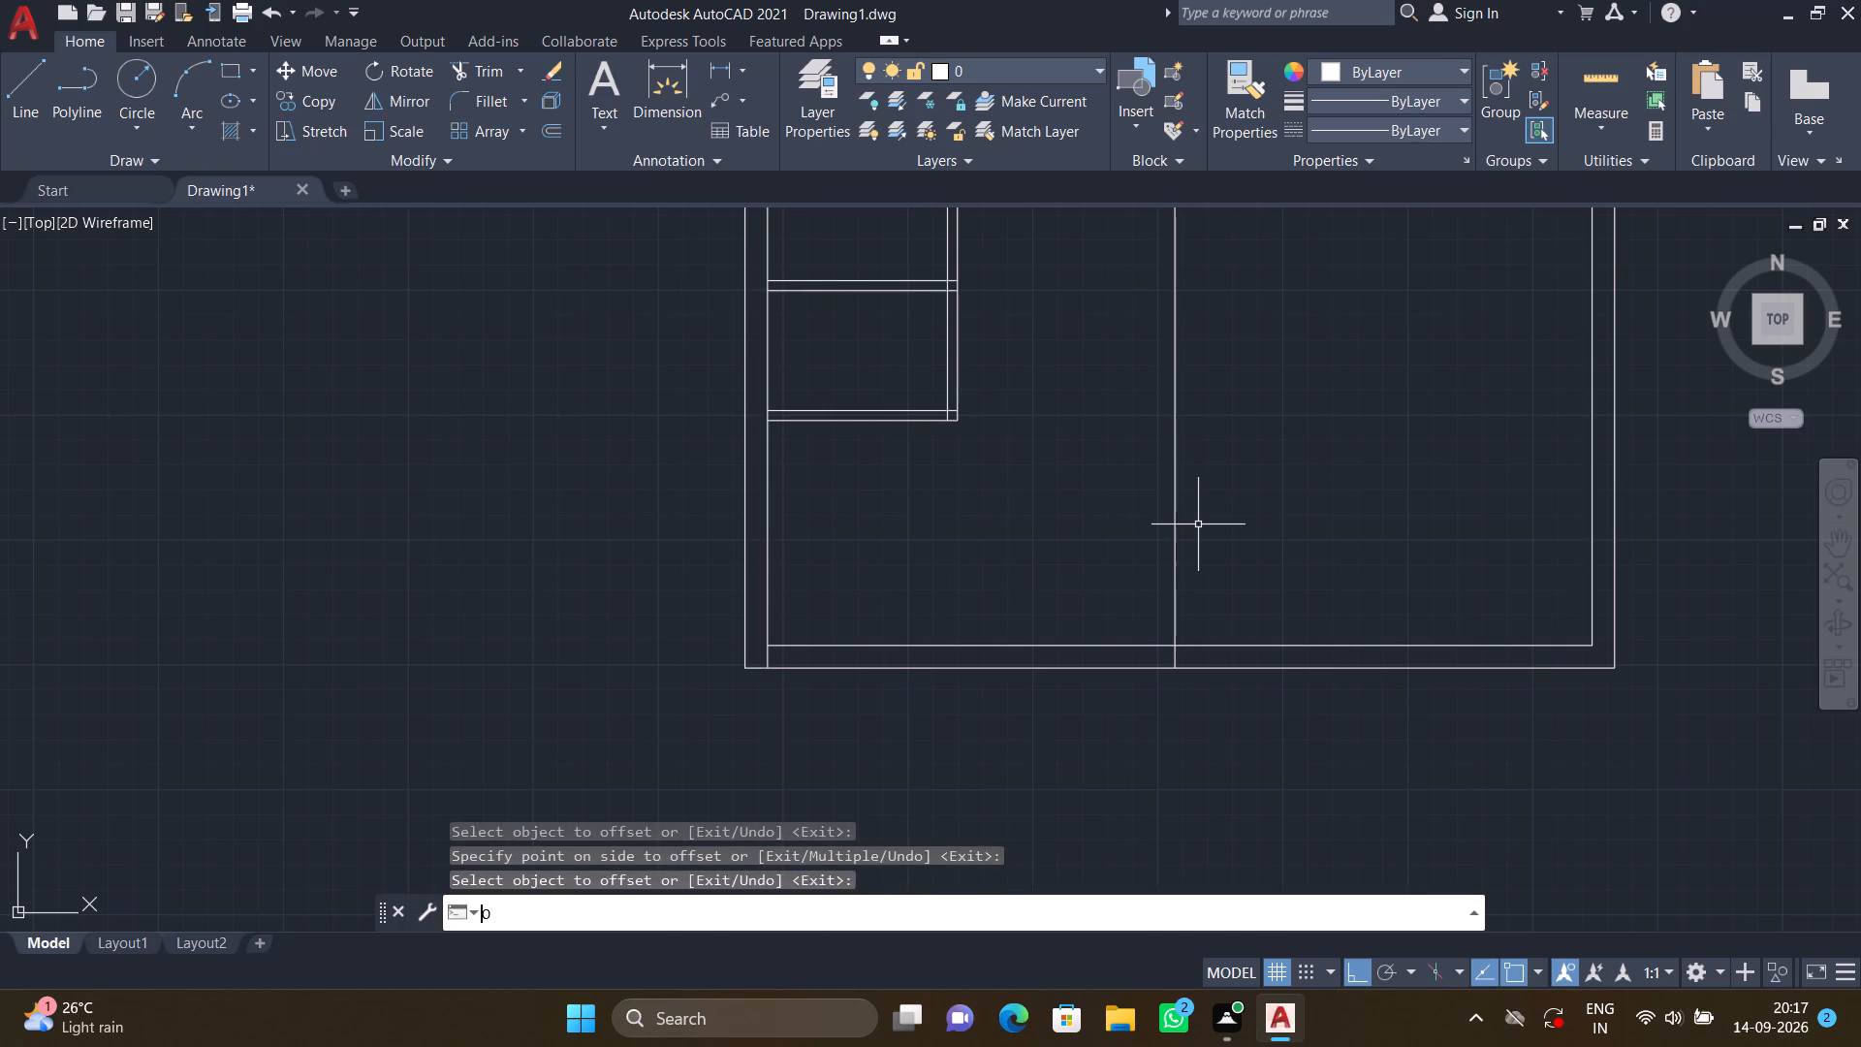
key(Return)
text(4")
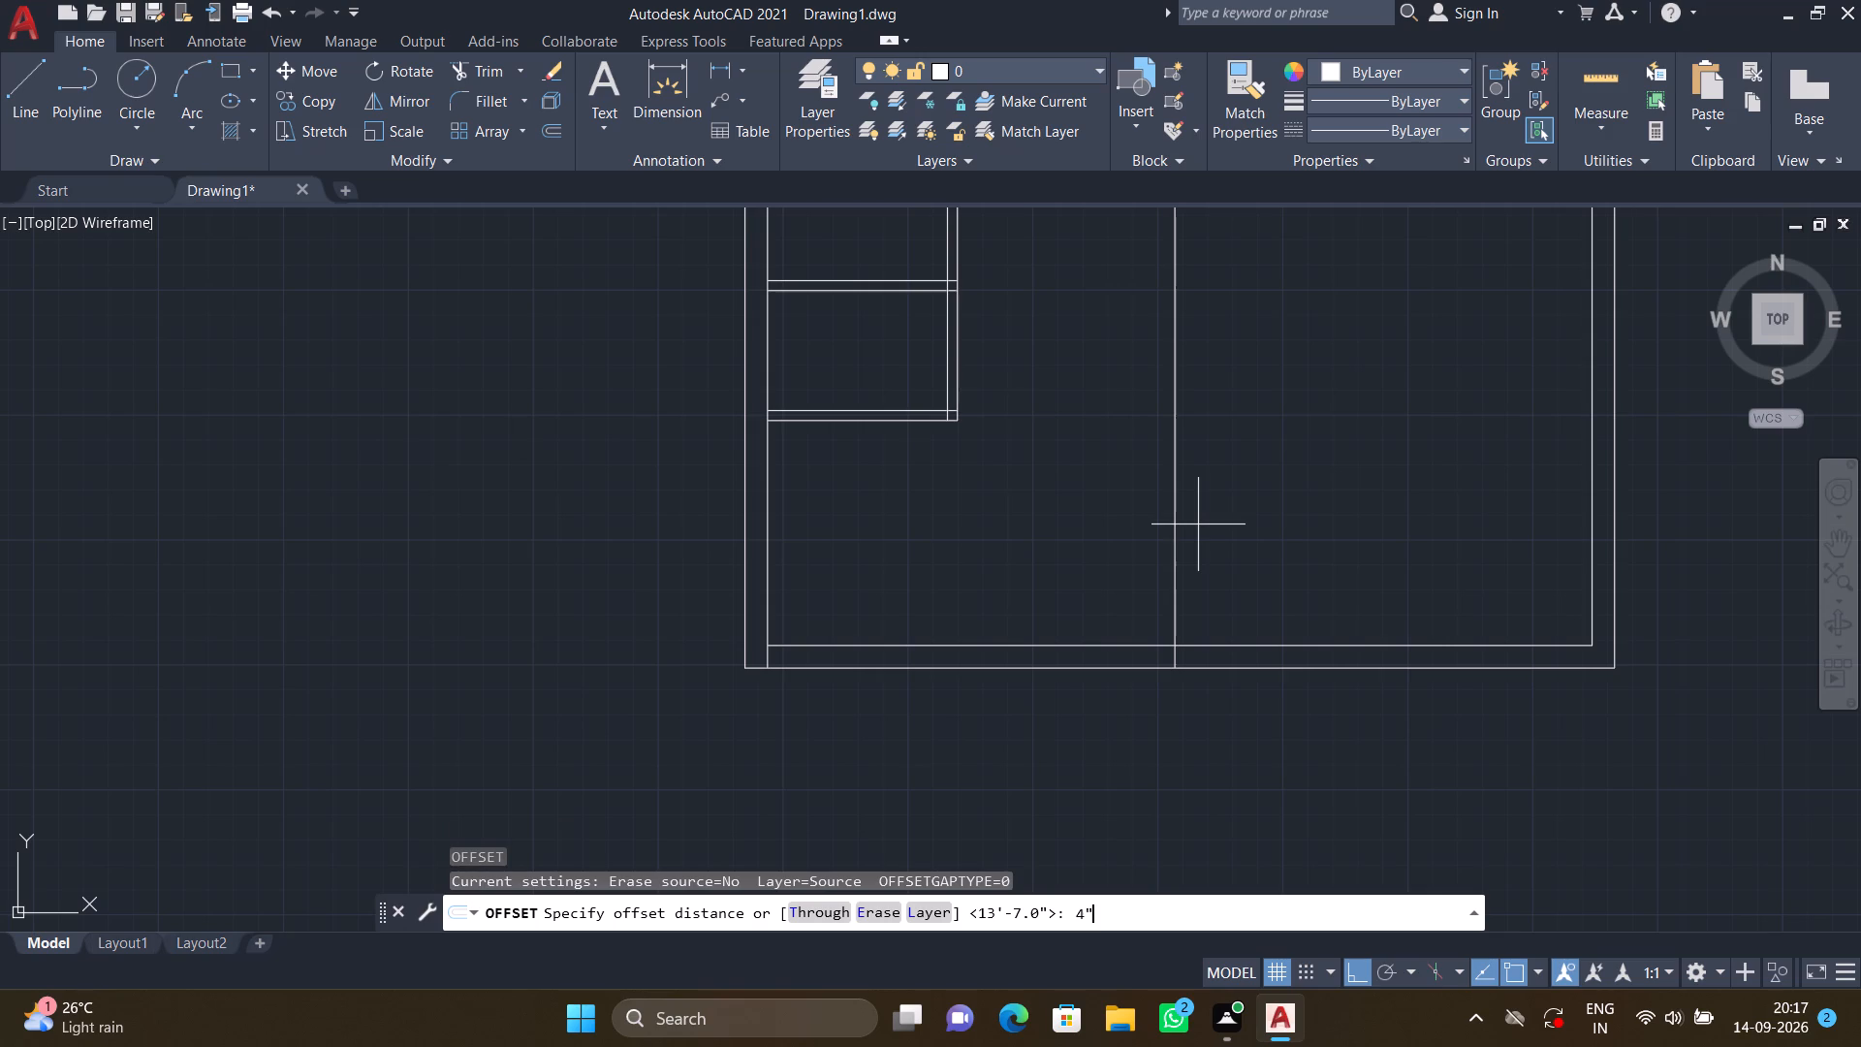
key(Return)
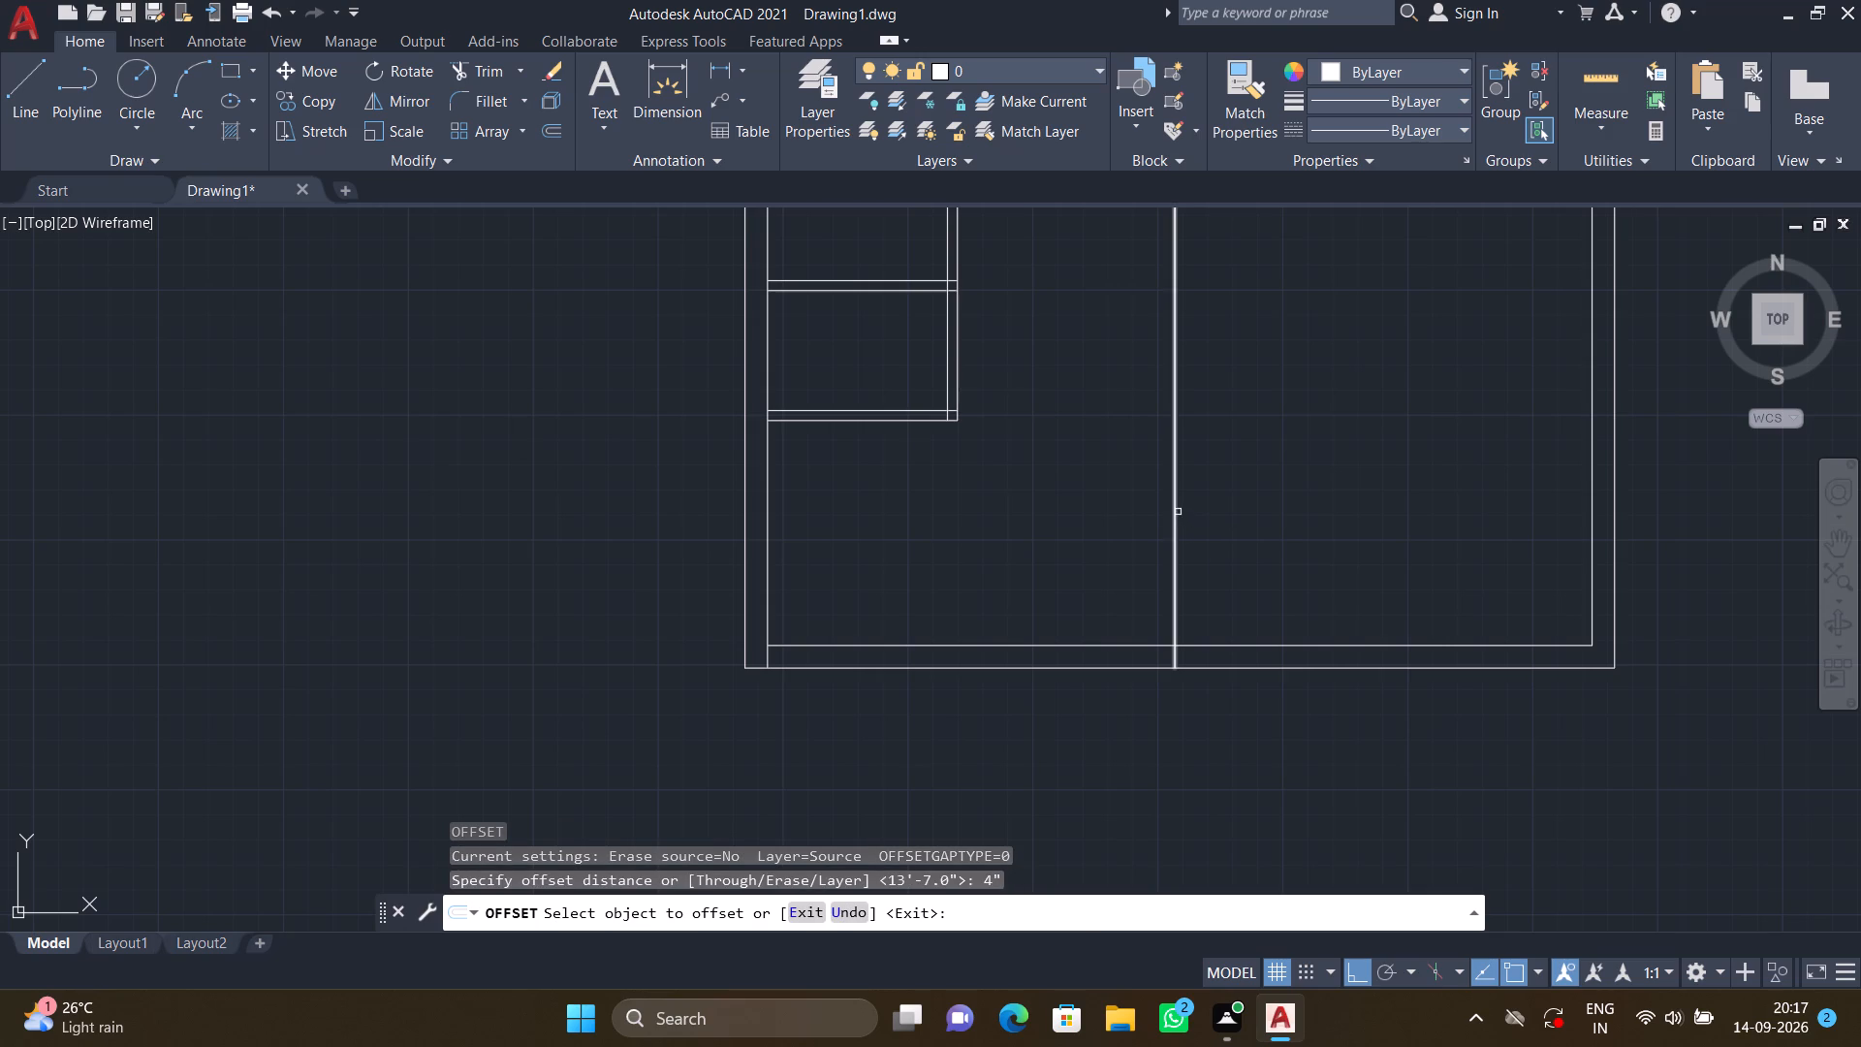
click(1174, 508)
click(1243, 493)
key(Return)
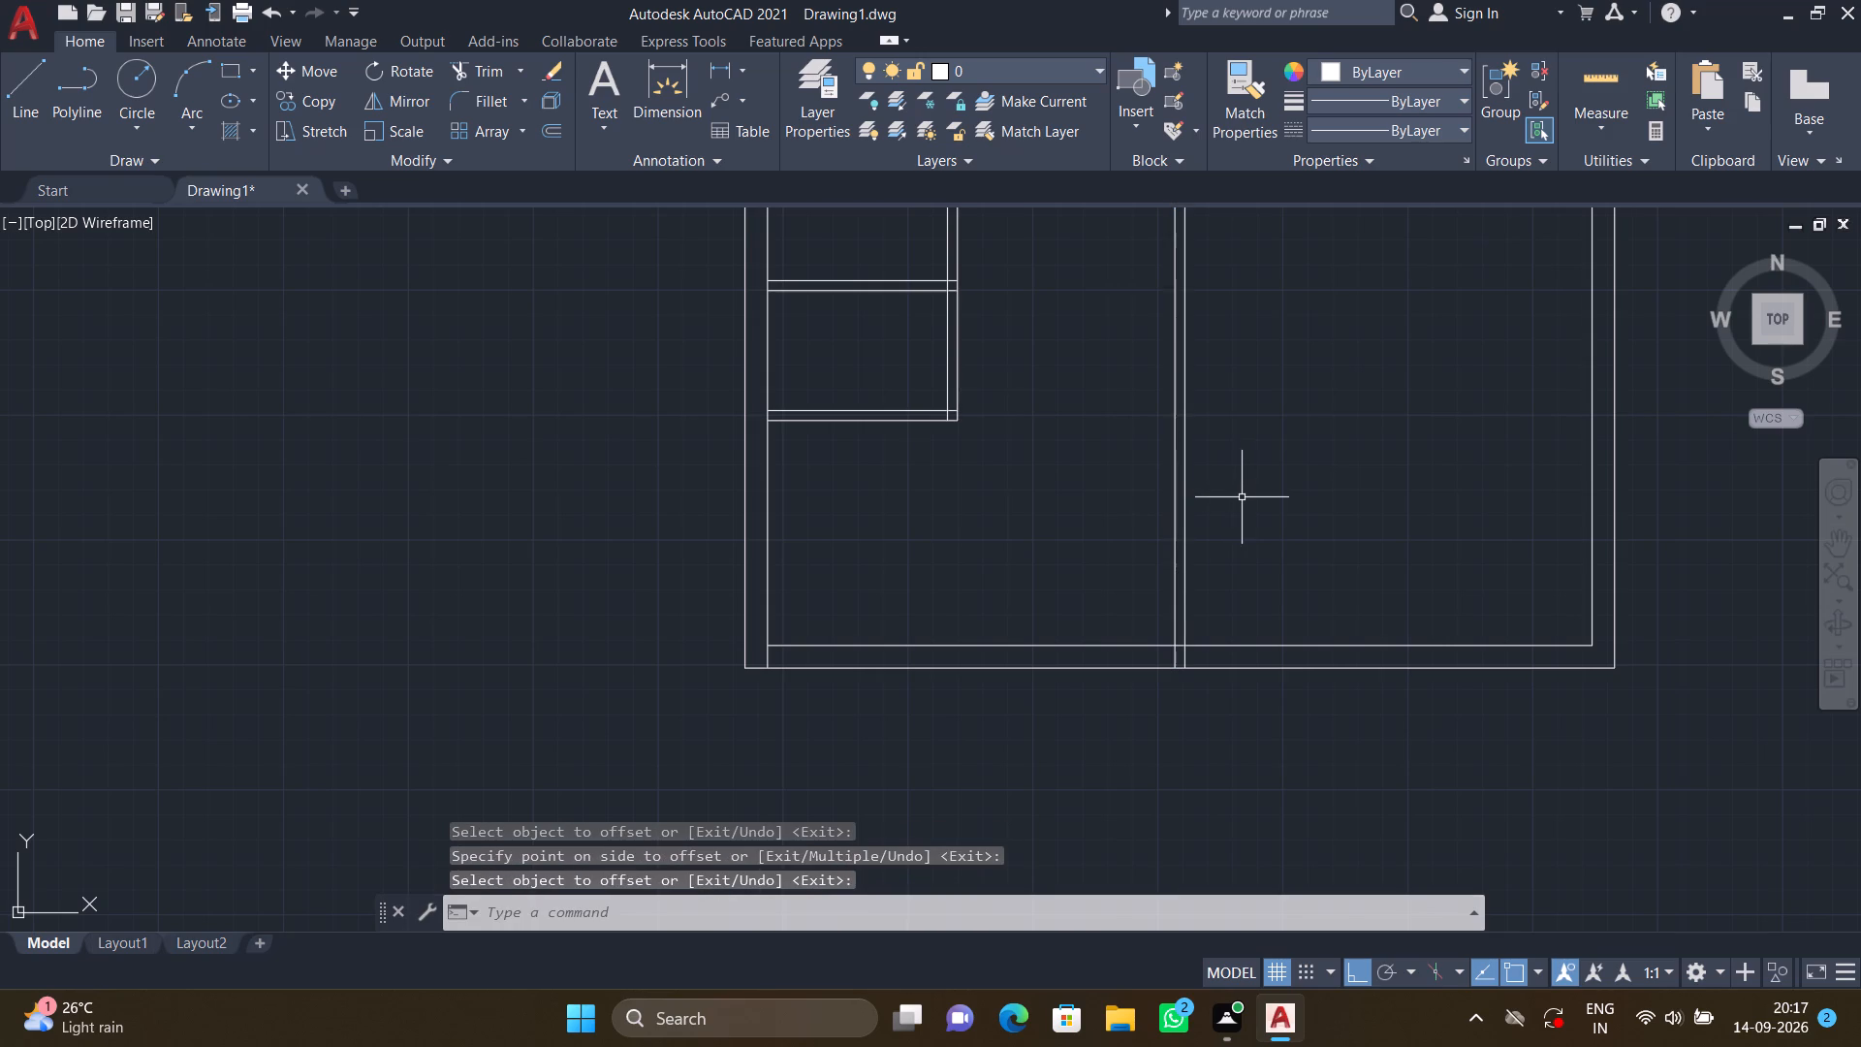
Delete the older short vertical partition line overlapping the new partition's left face between the two upper rooms.
scroll(1245, 497, down, 2)
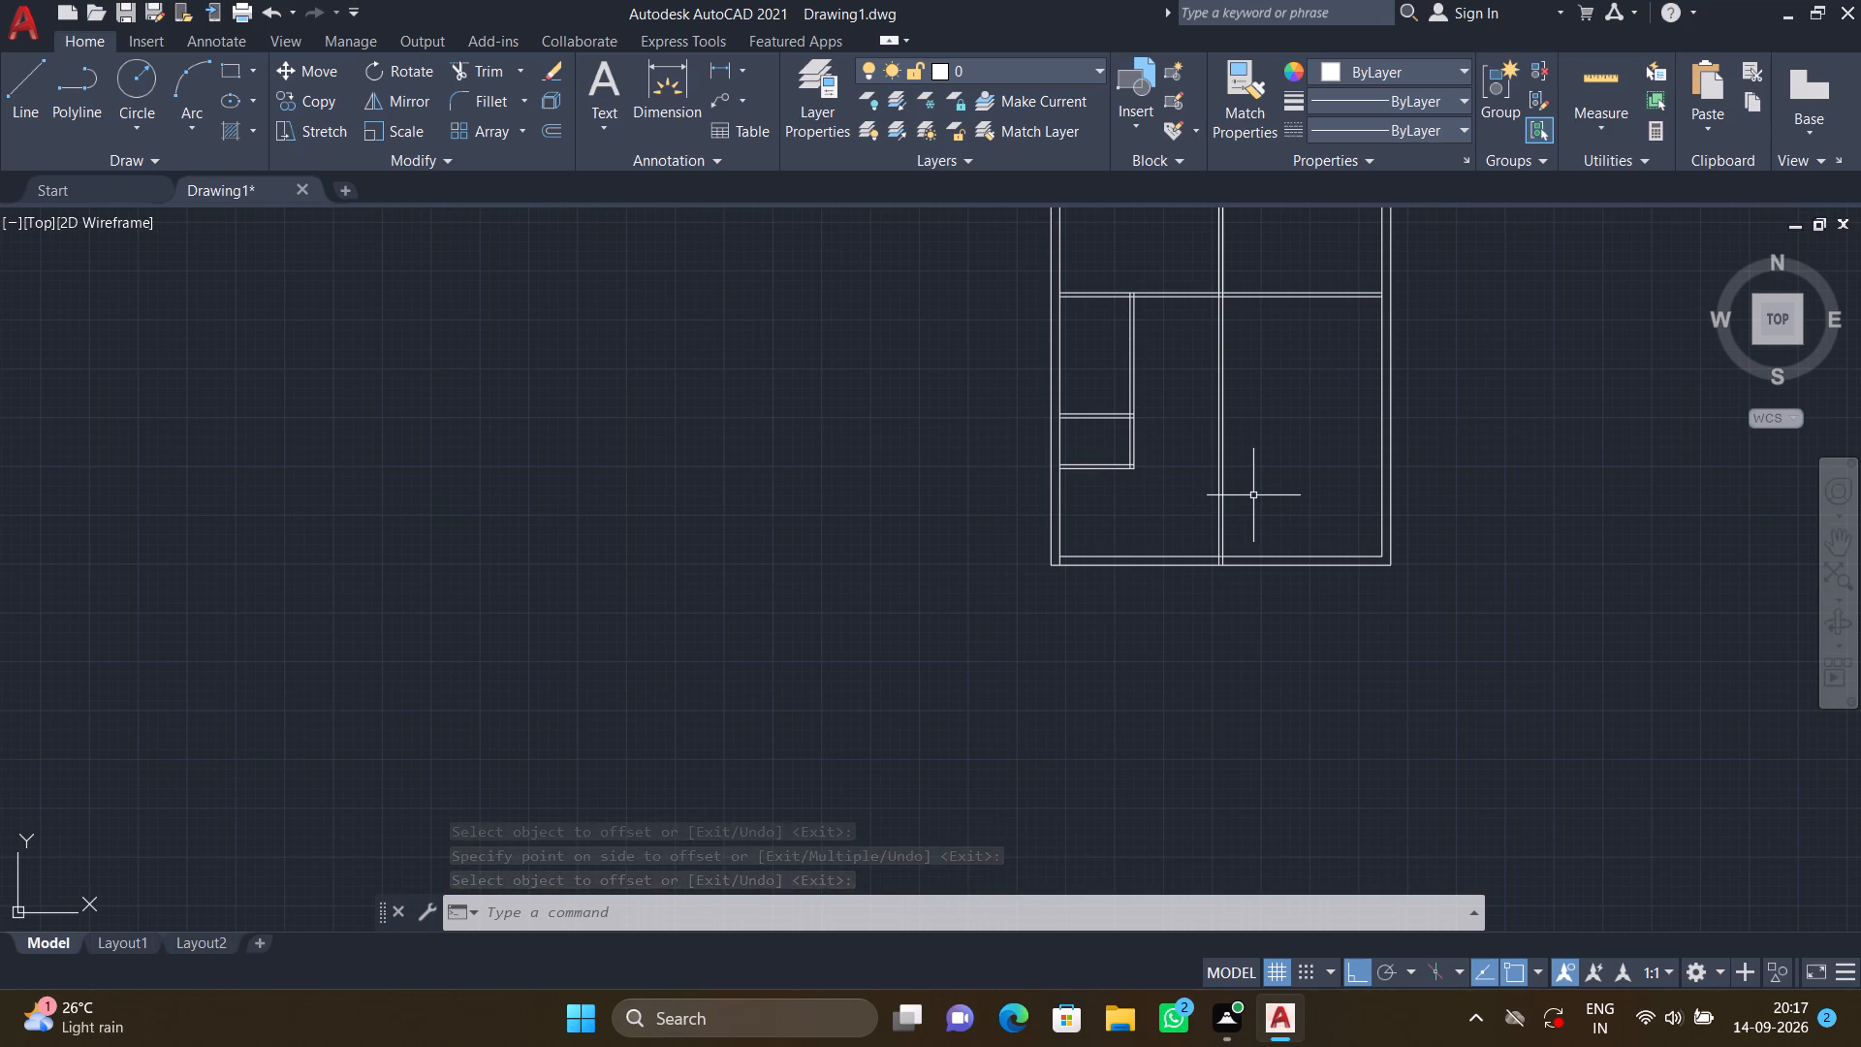
scroll(1255, 494, down, 2)
scroll(1218, 400, up, 3)
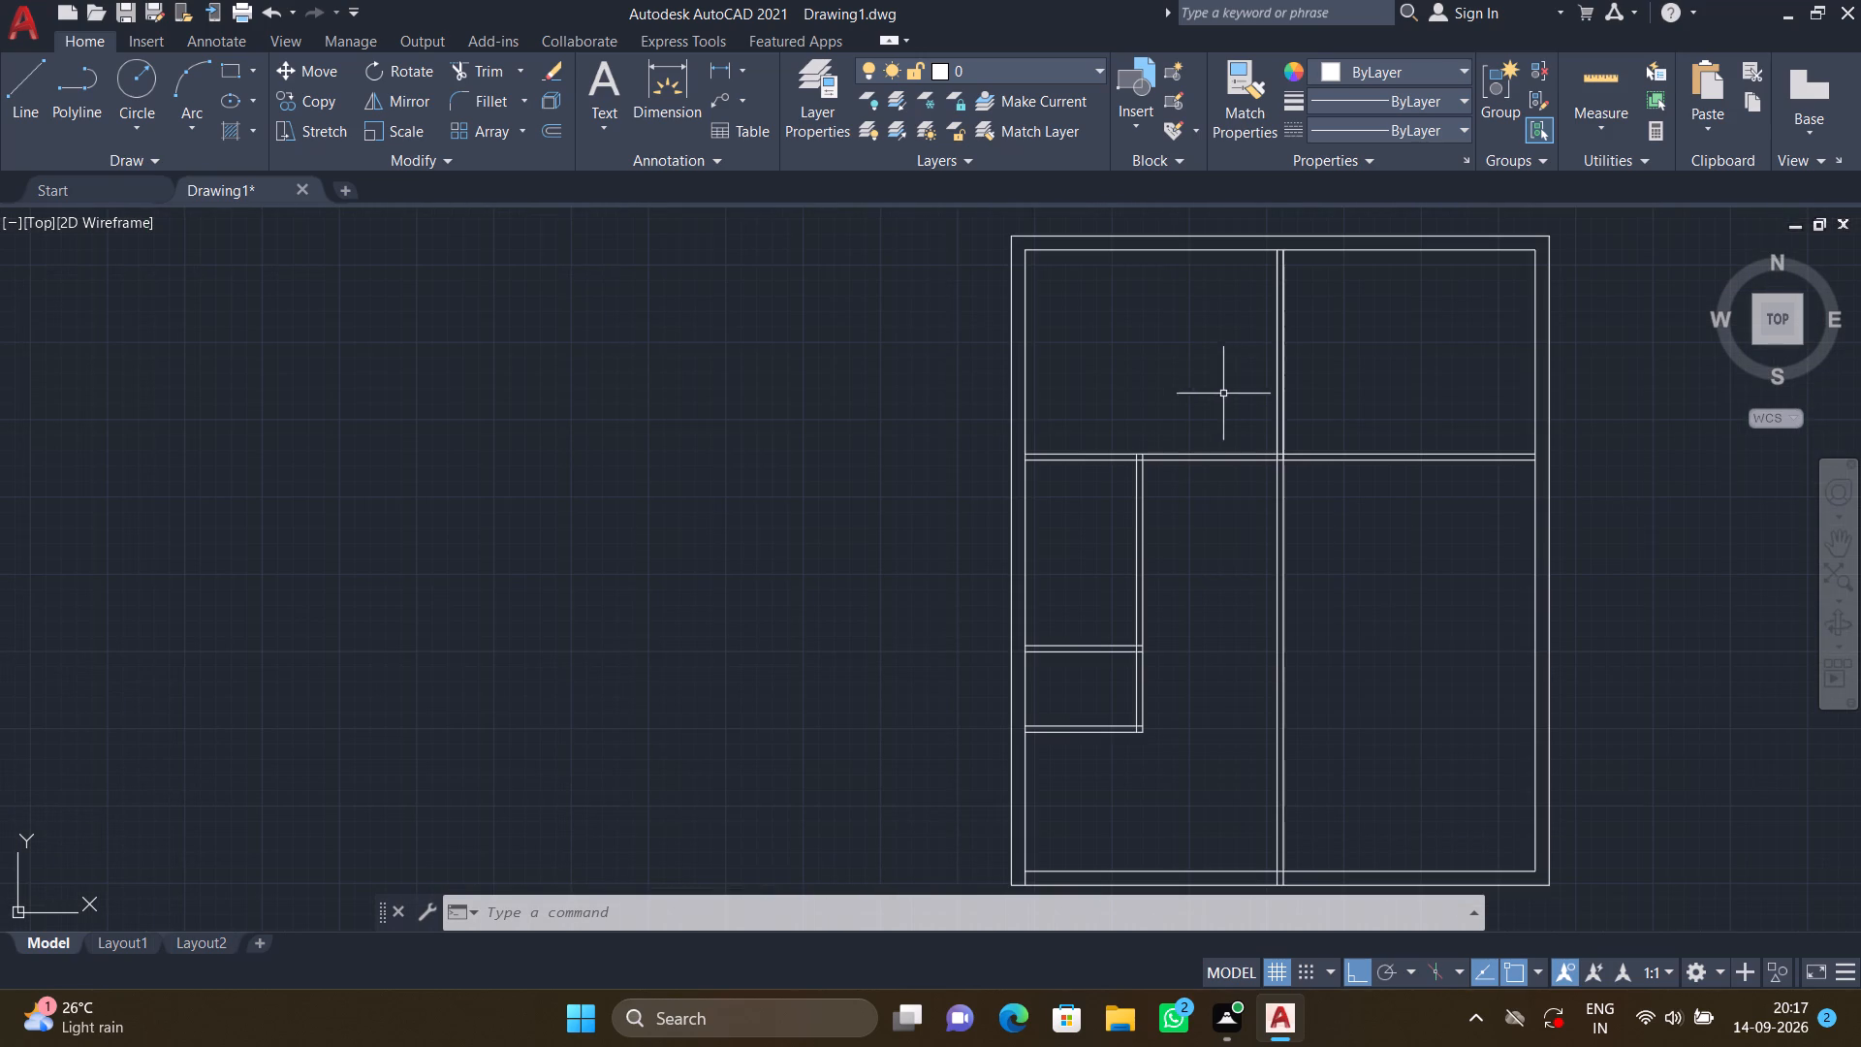
click(1277, 367)
key(Delete)
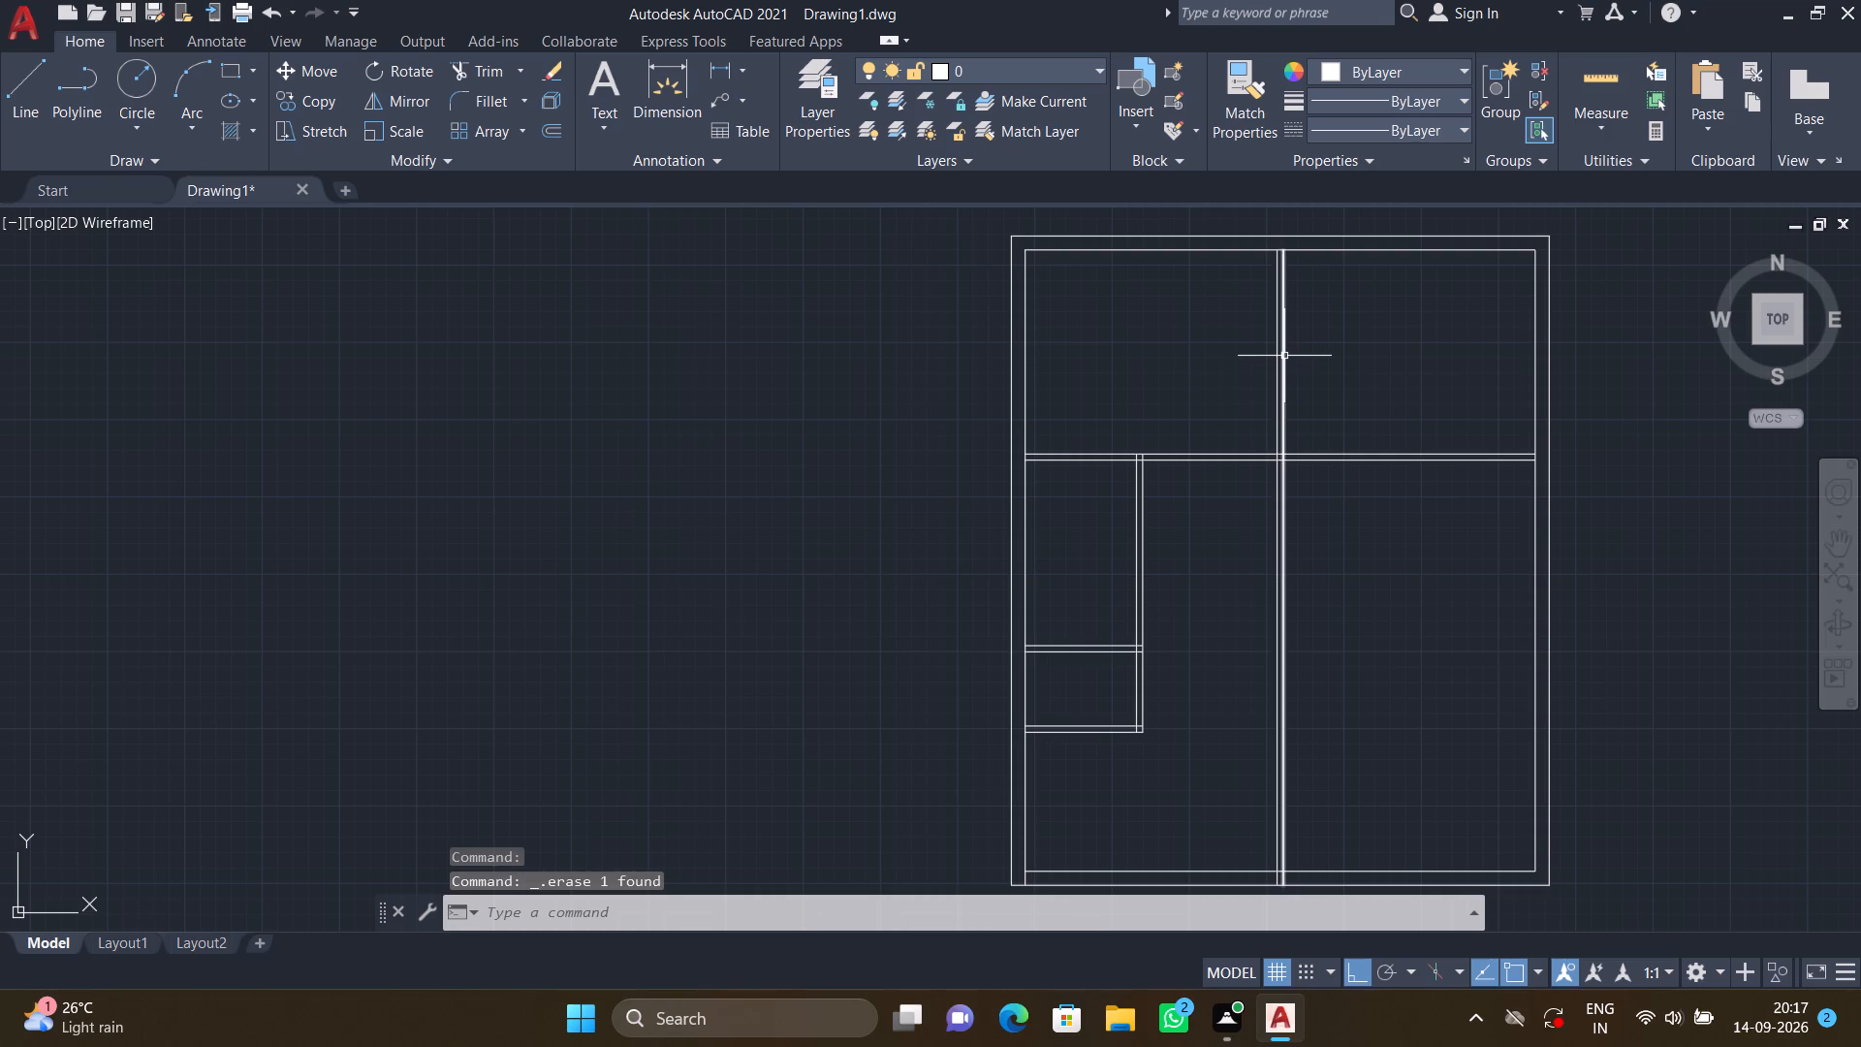
Examine the full-height vertical partition lines and their crossing with the horizontal partition for overlapping segments.
click(1284, 356)
key(Escape)
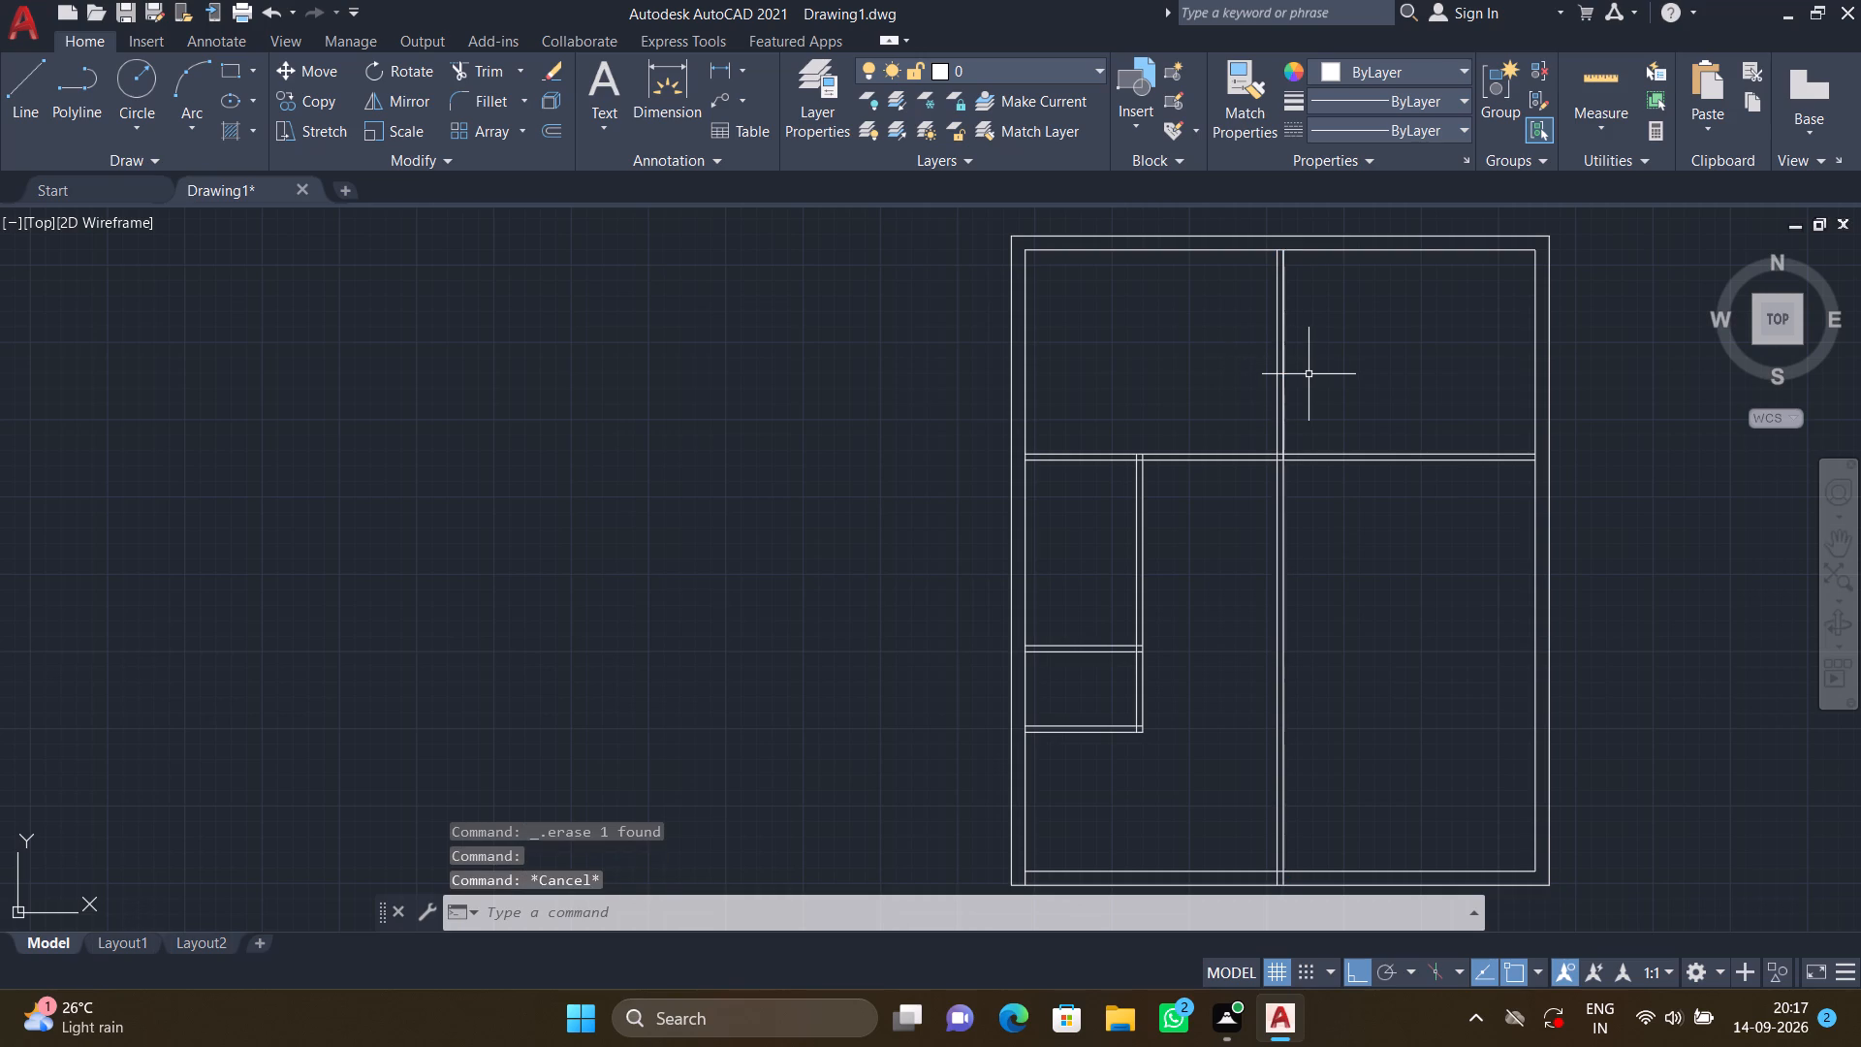
scroll(1295, 373, up, 2)
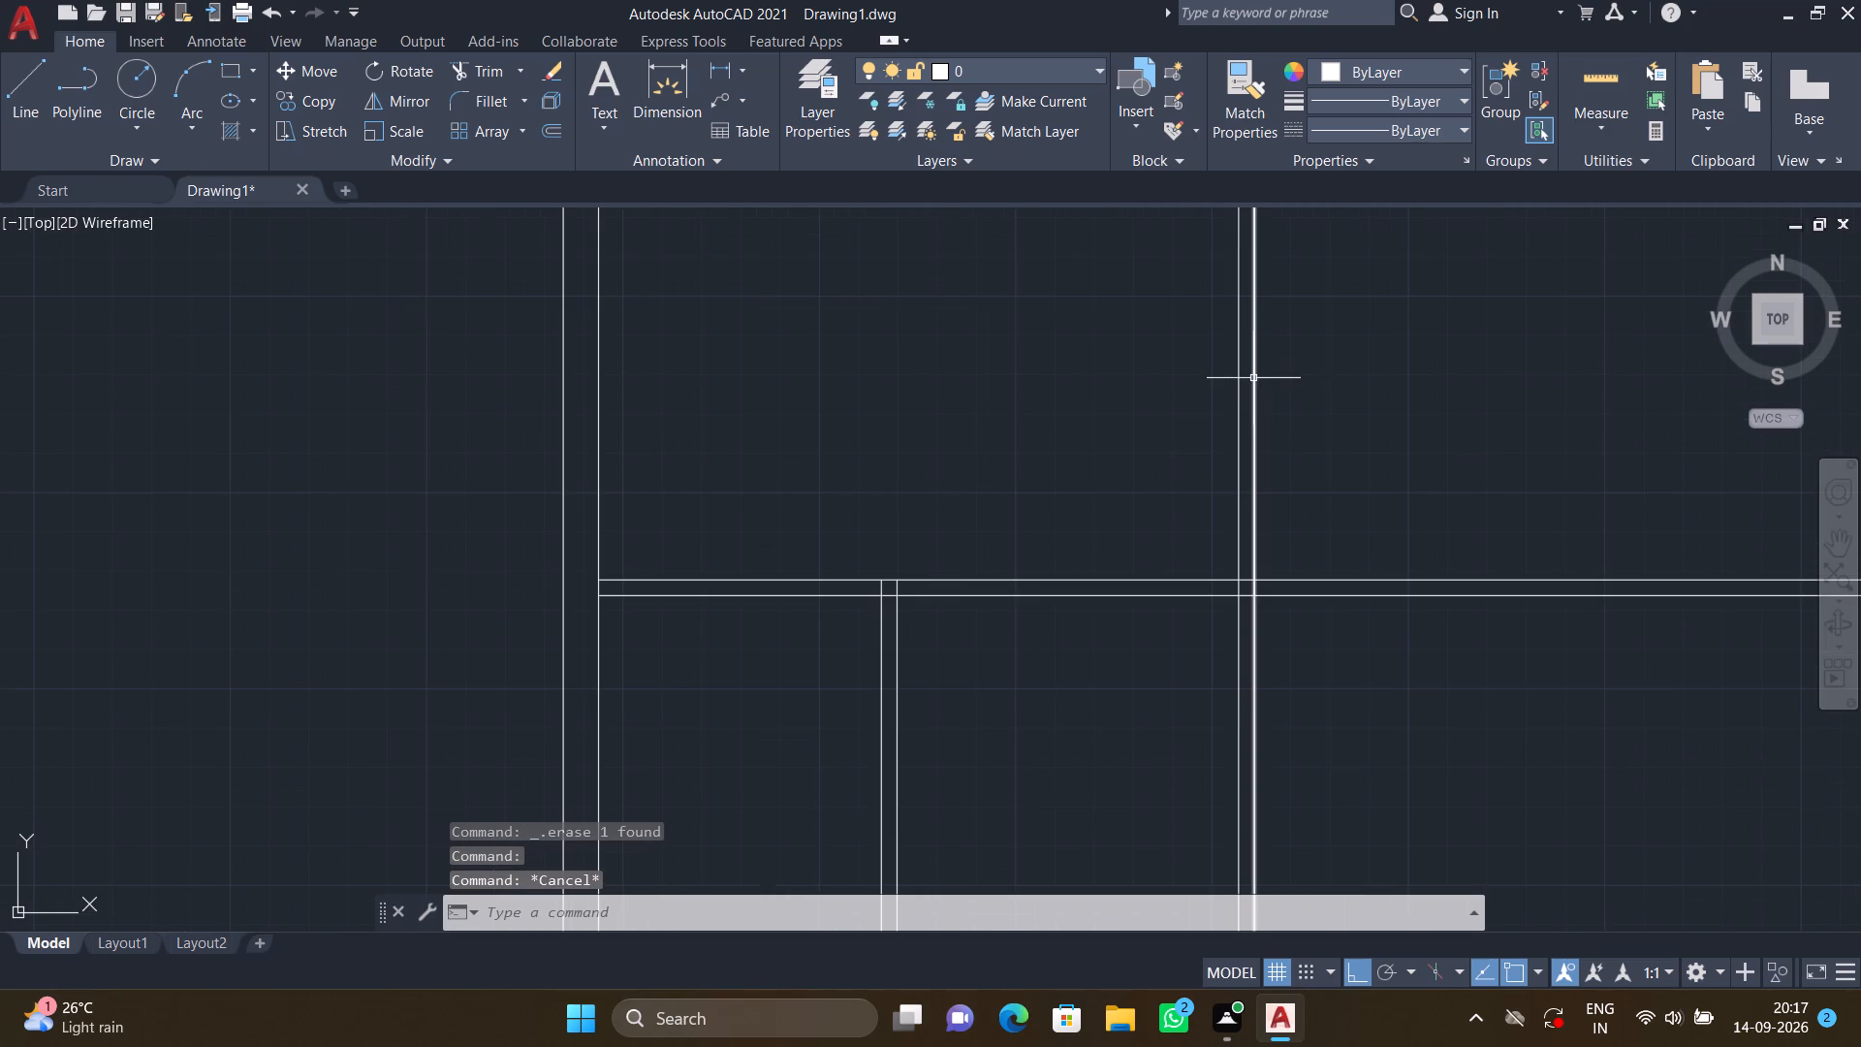
scroll(1256, 386, up, 2)
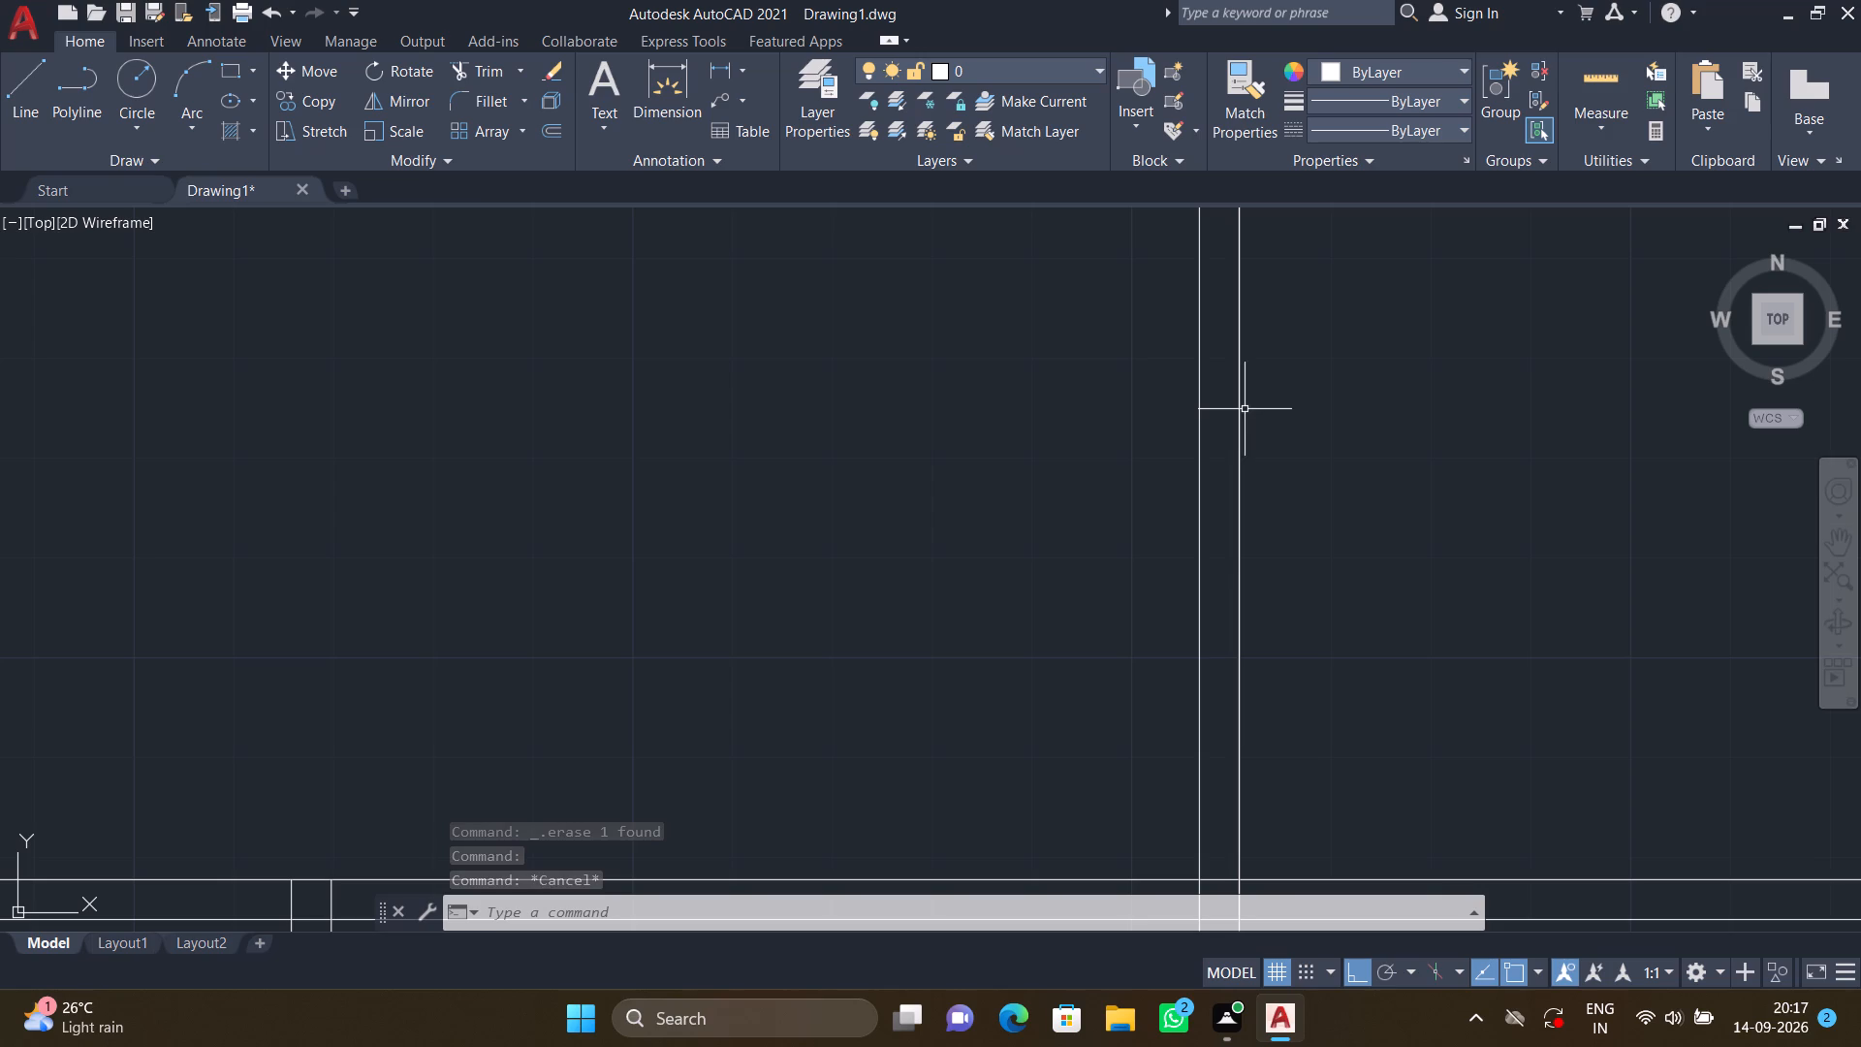
click(1237, 408)
scroll(1233, 403, down, 5)
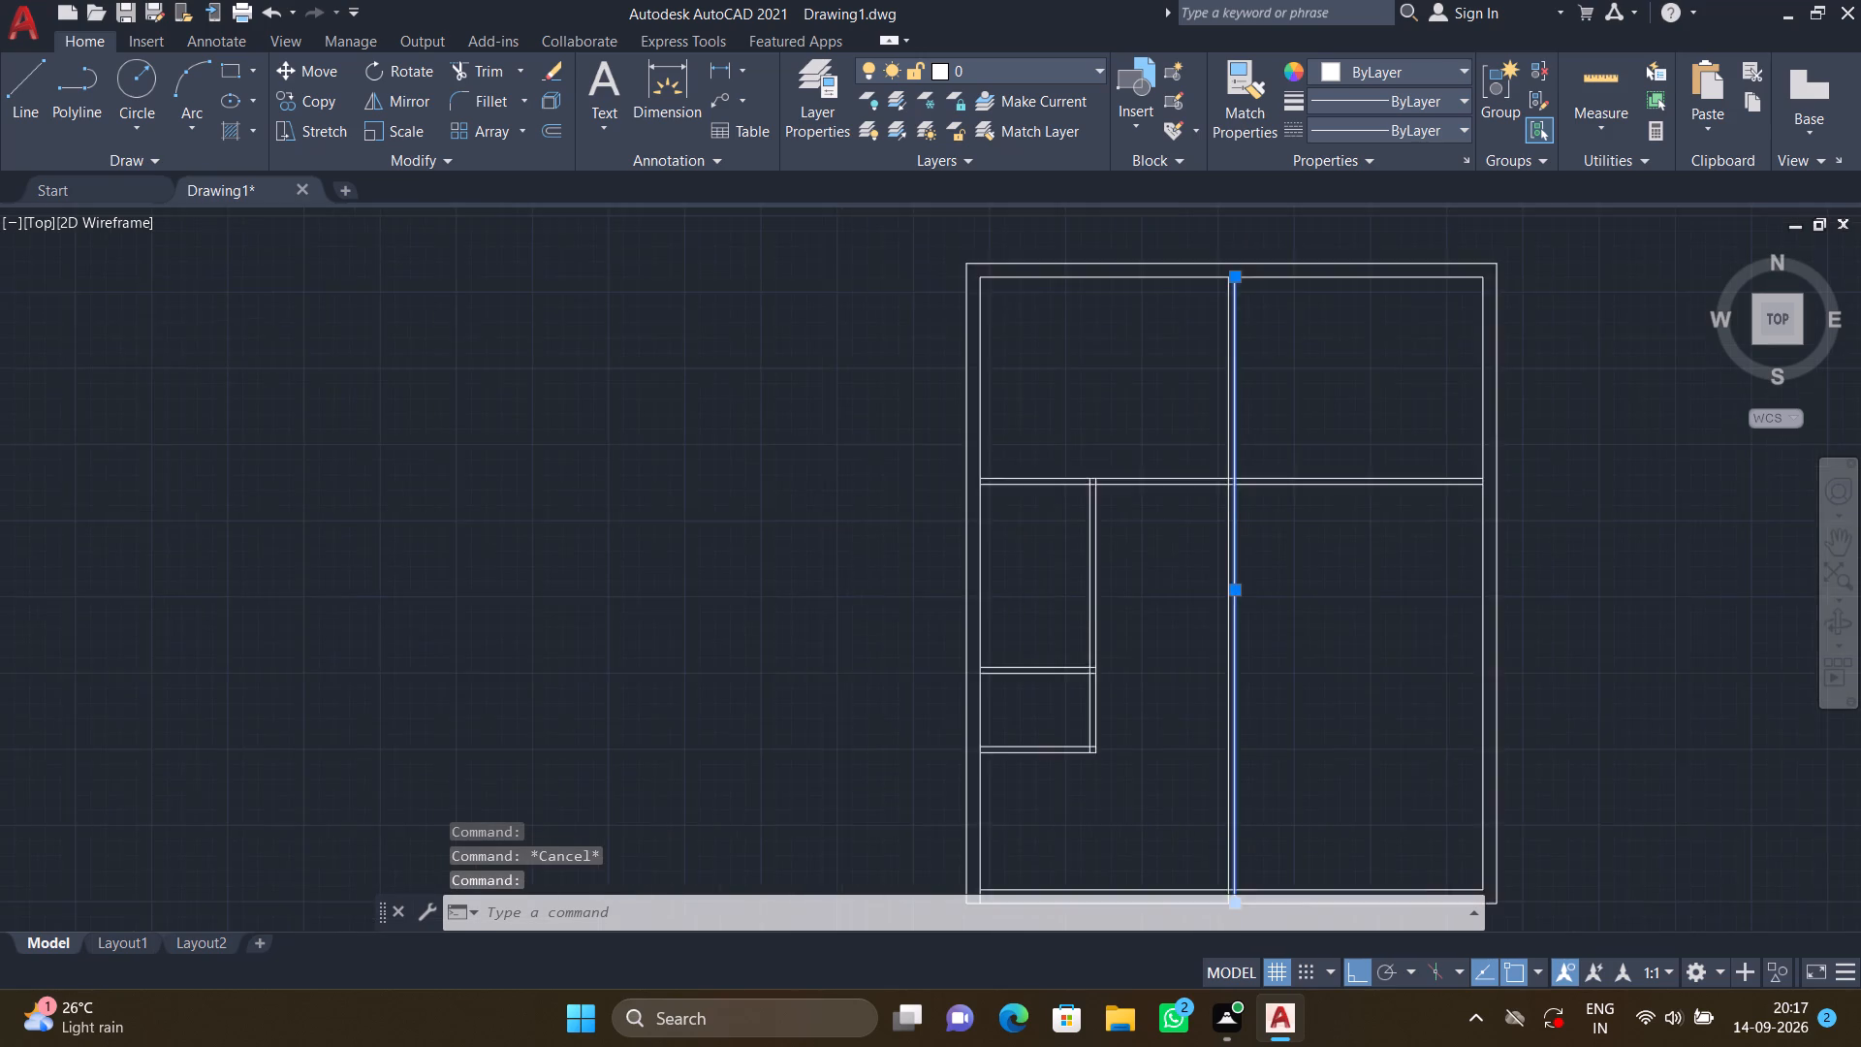
key(Escape)
scroll(1231, 405, up, 2)
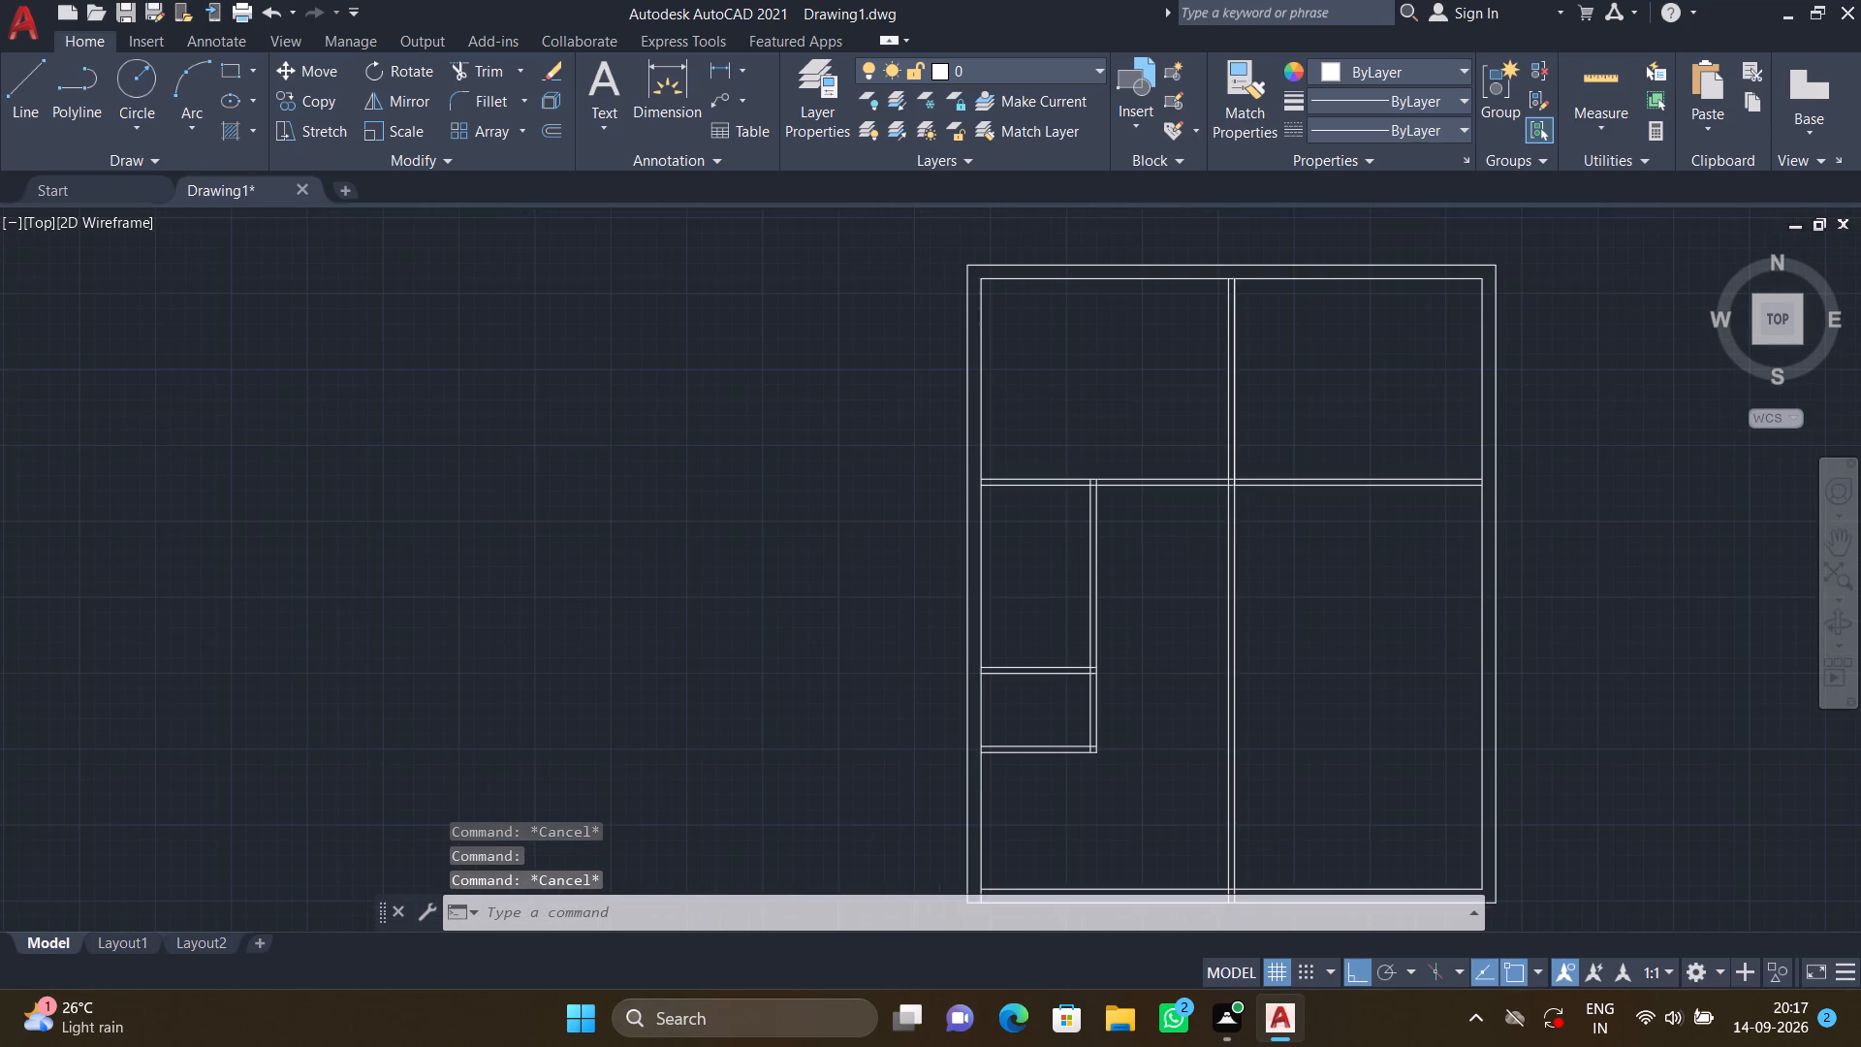
scroll(1231, 405, up, 1)
click(1231, 403)
scroll(1232, 400, down, 3)
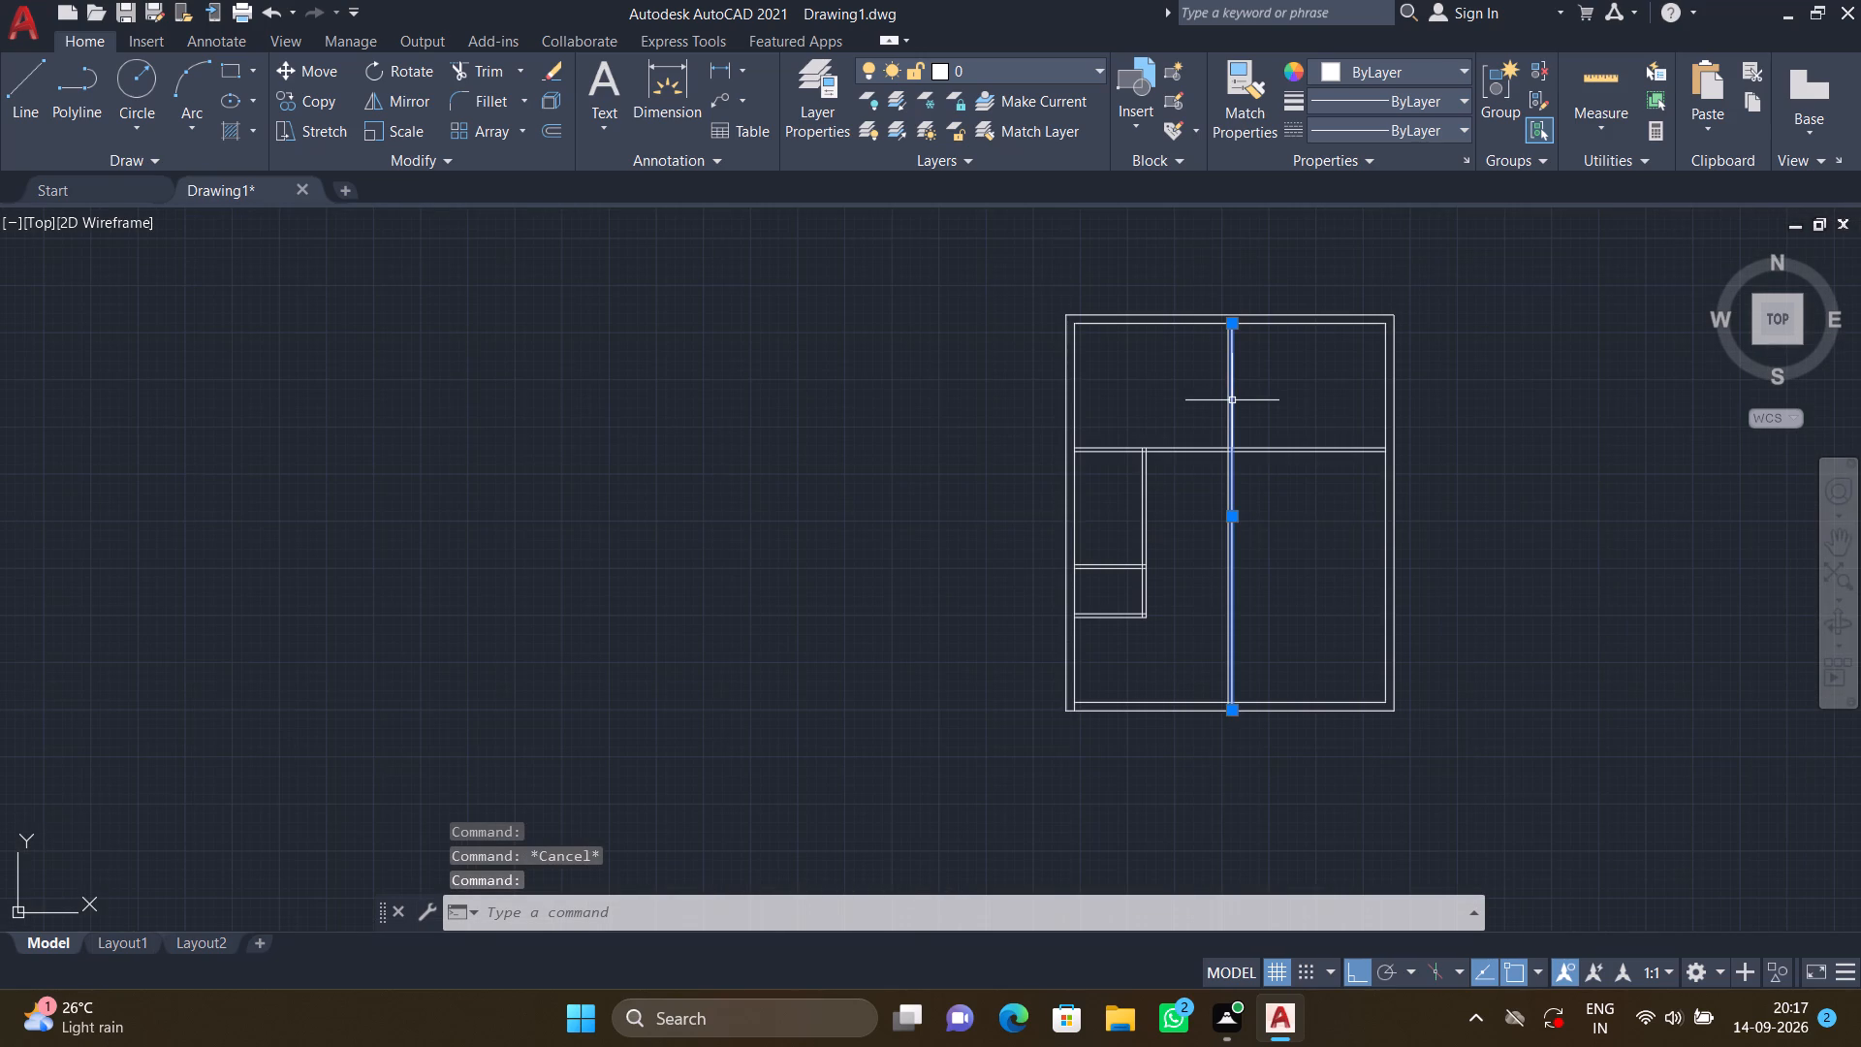
key(Escape)
scroll(1237, 430, up, 2)
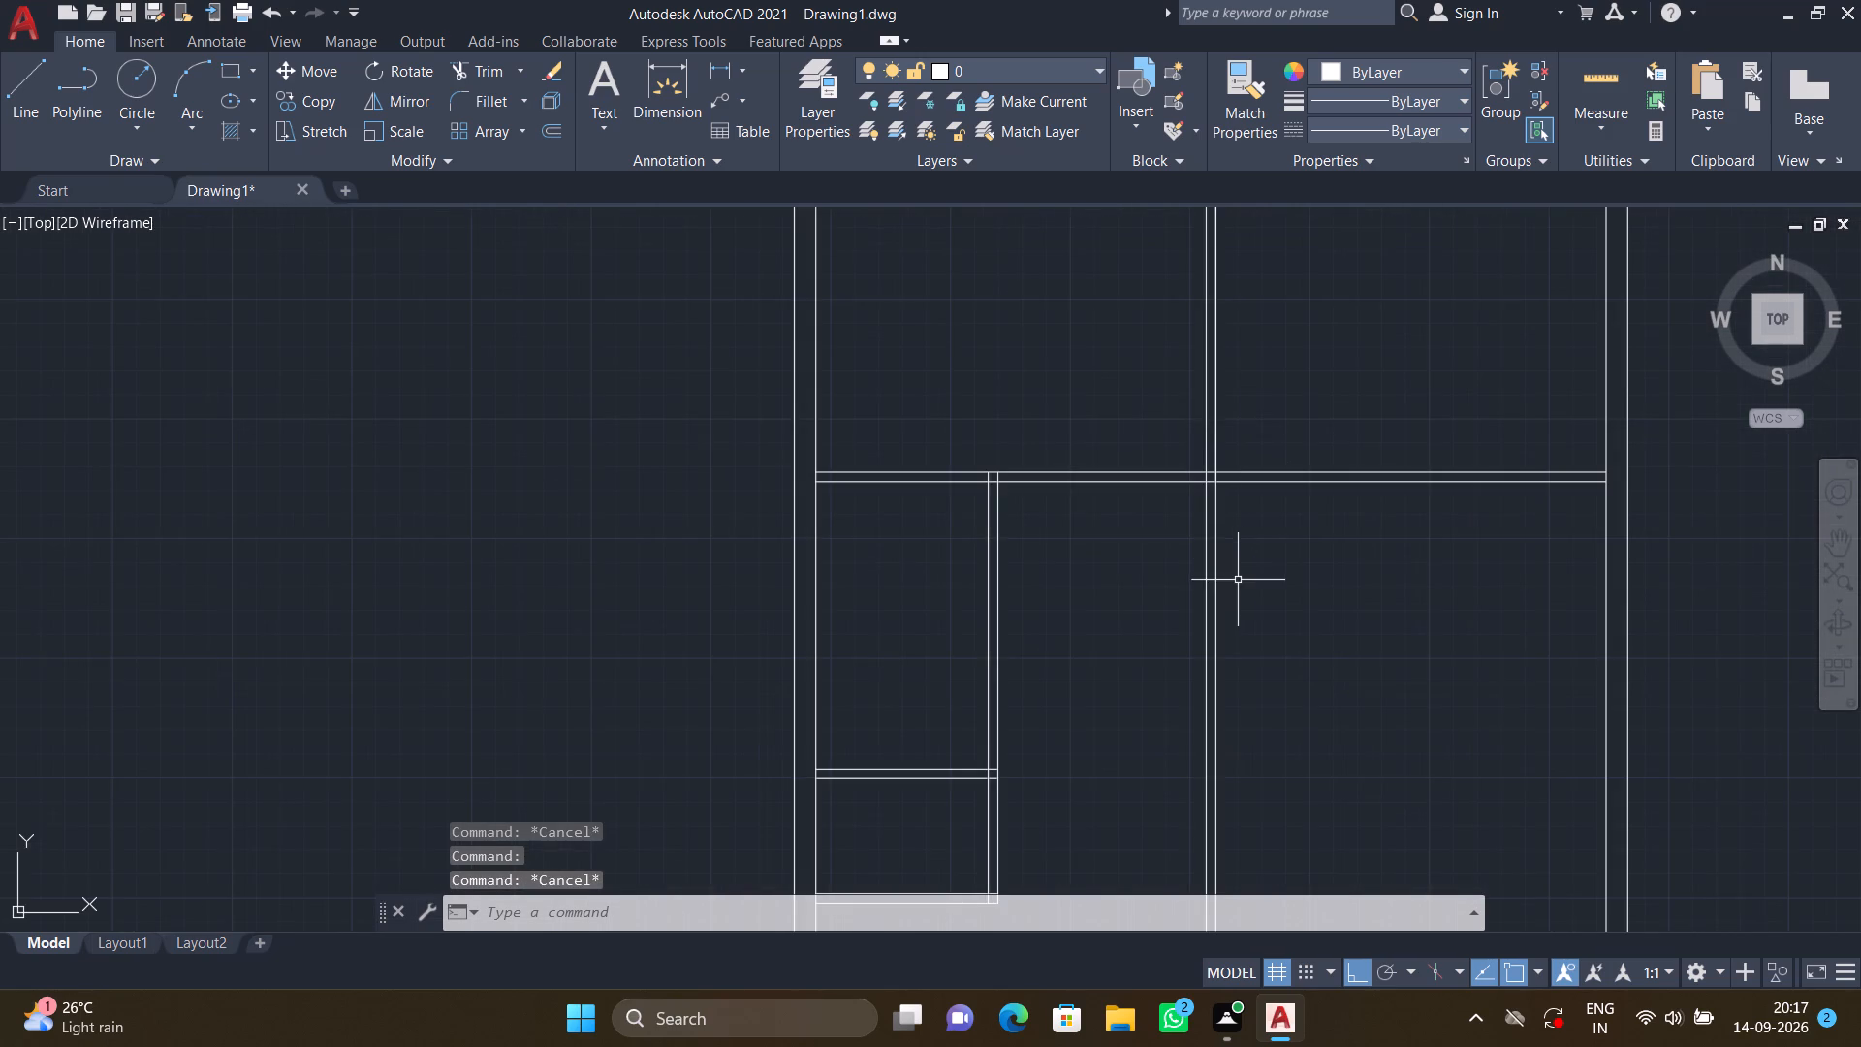
scroll(1238, 580, down, 2)
scroll(1236, 541, up, 6)
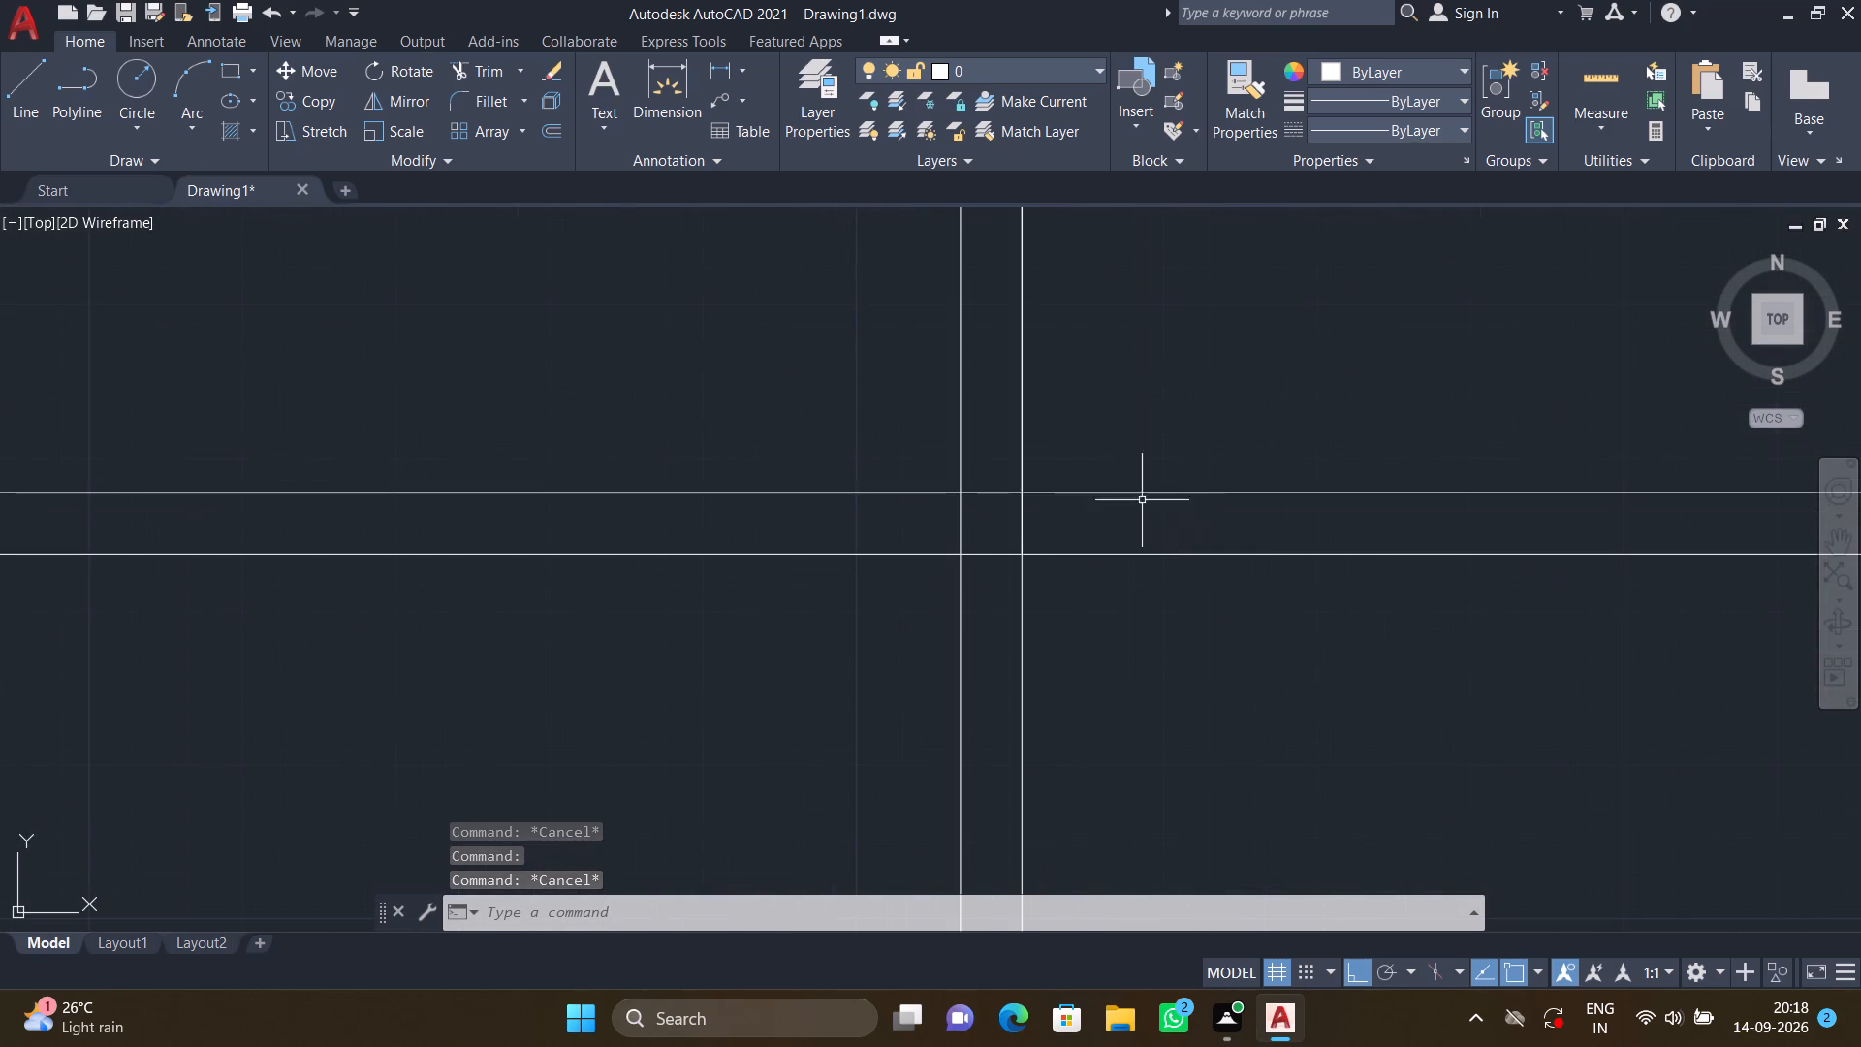
click(1020, 426)
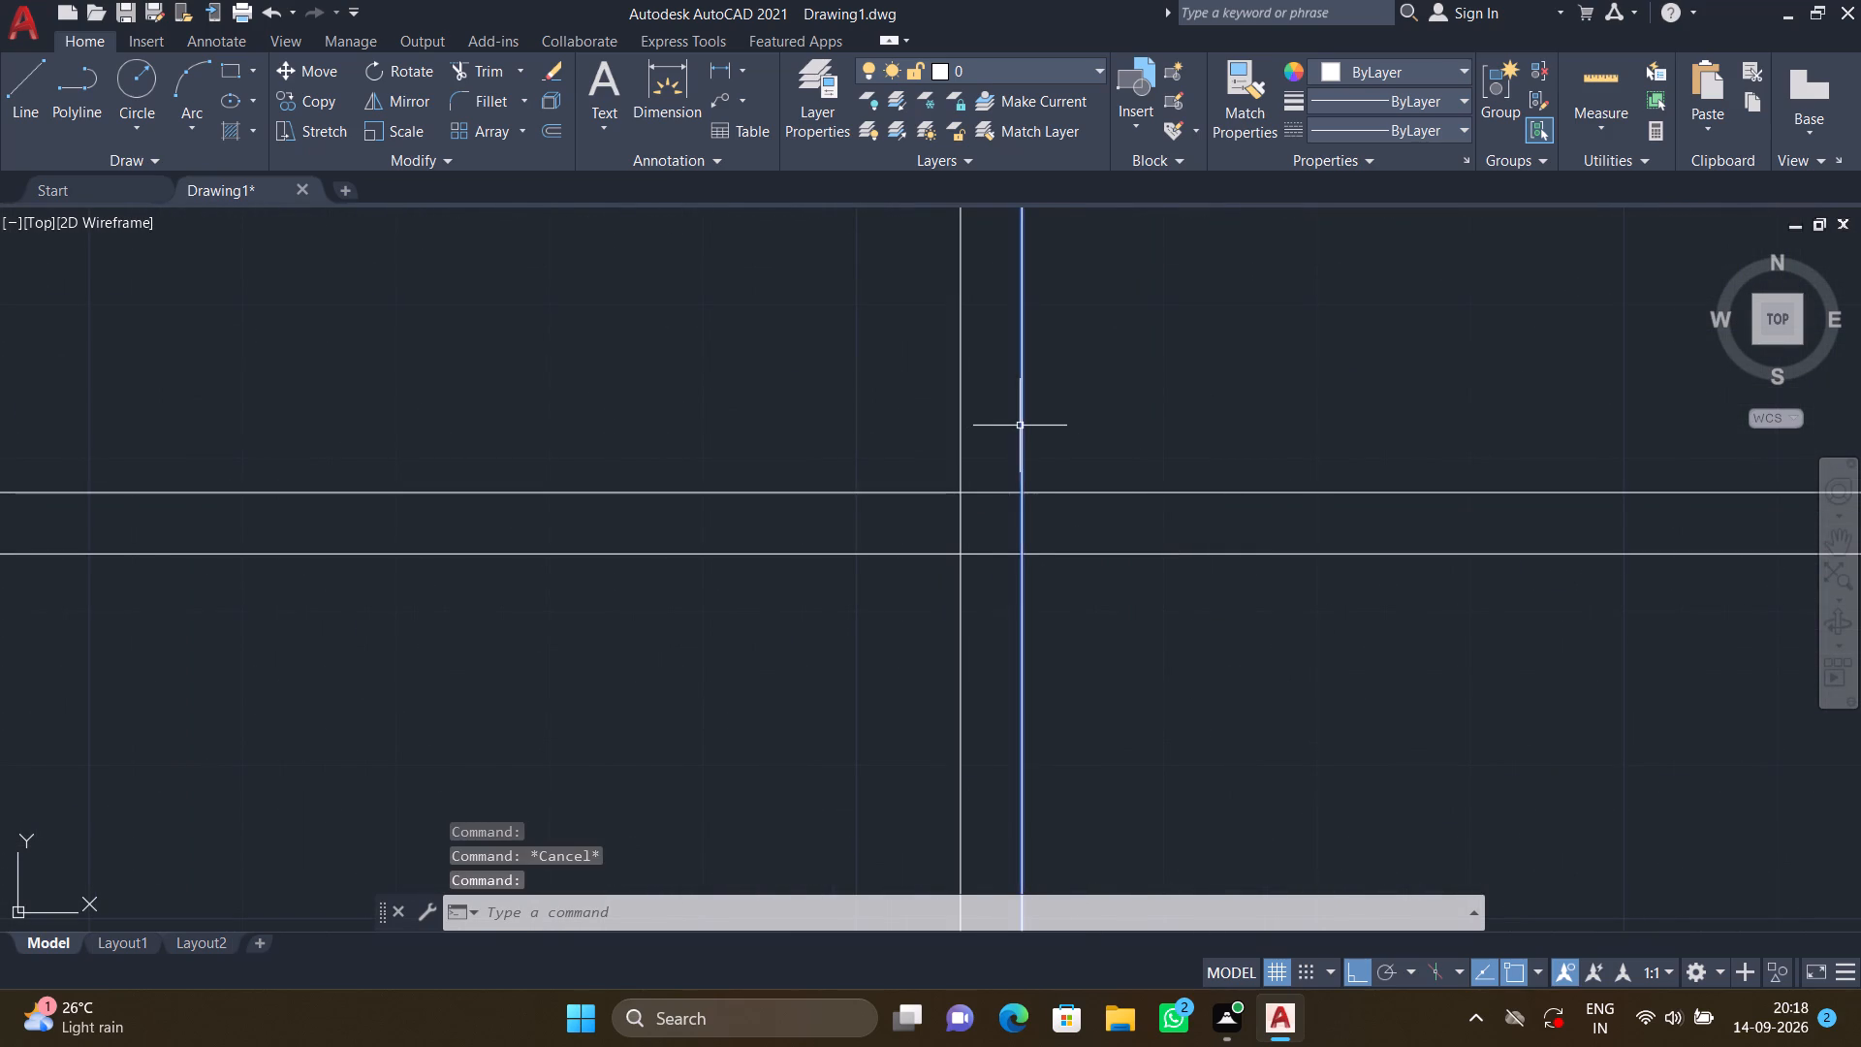
scroll(1022, 424, down, 2)
key(Escape)
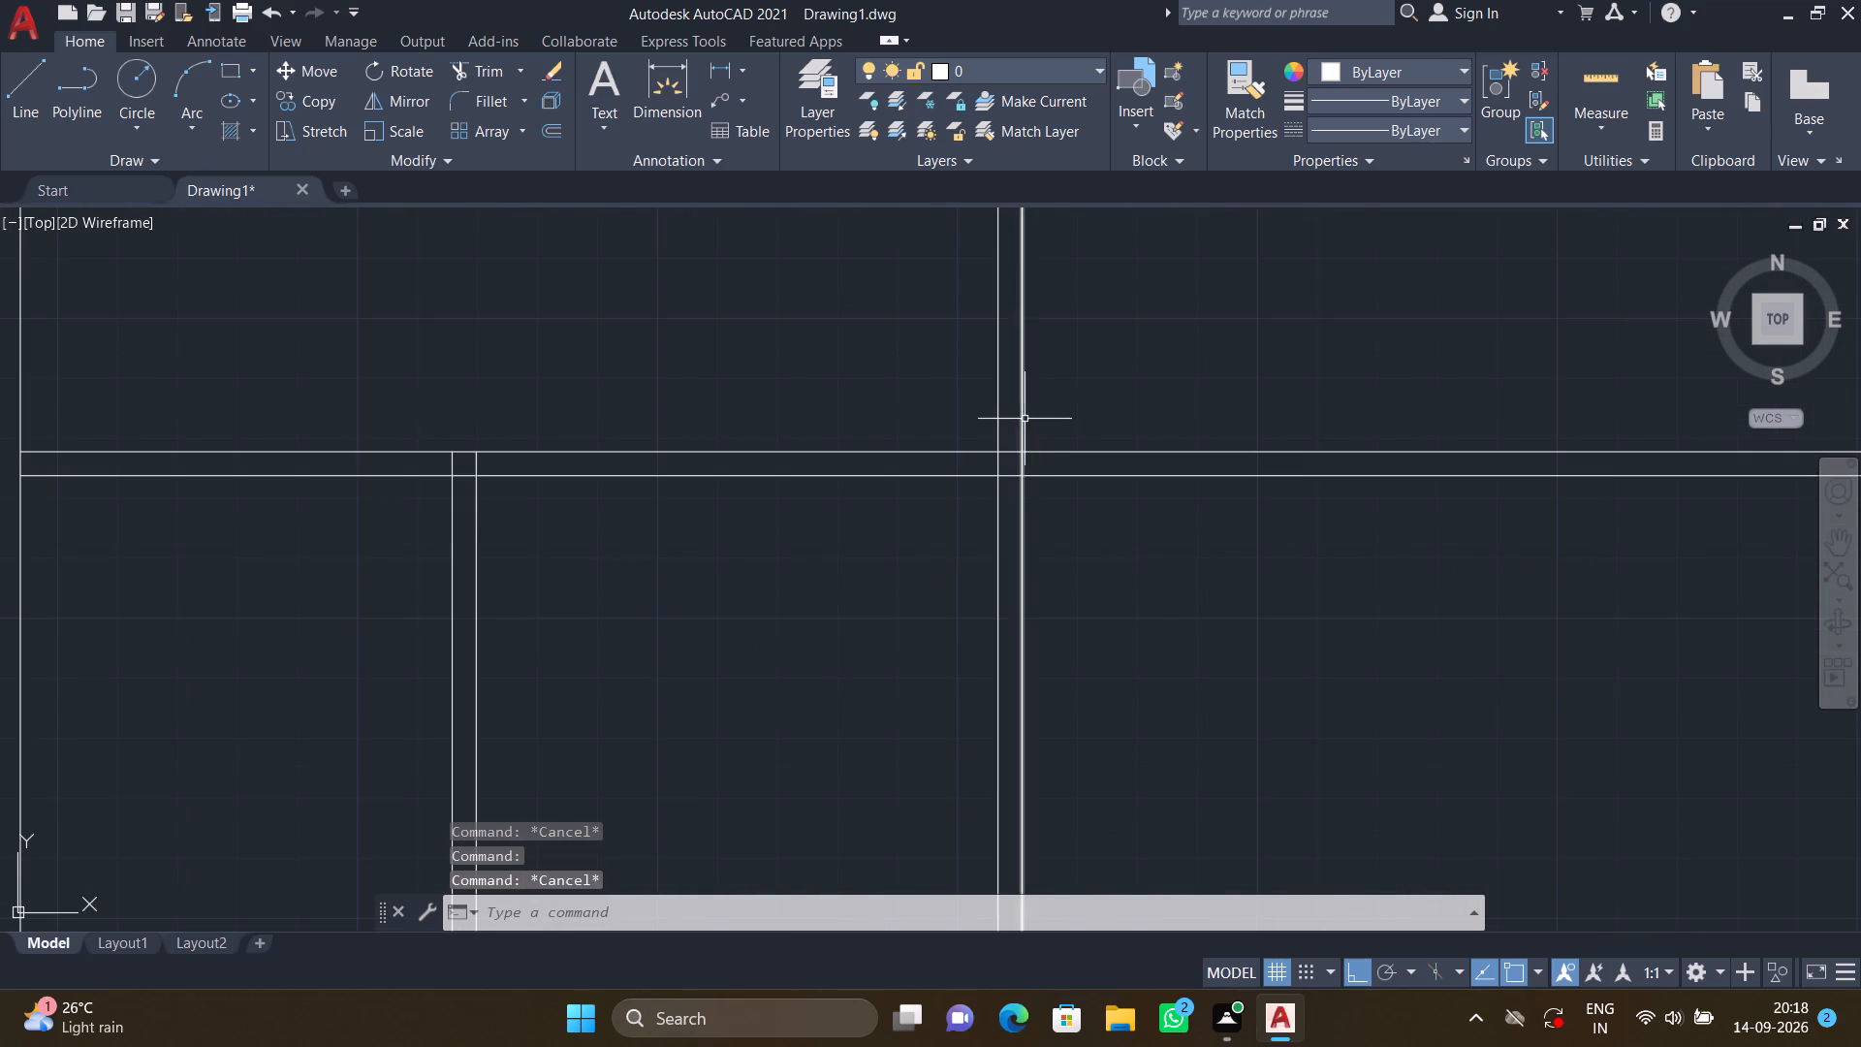
scroll(1041, 451, down, 3)
middle_drag(1025, 614, 1035, 460)
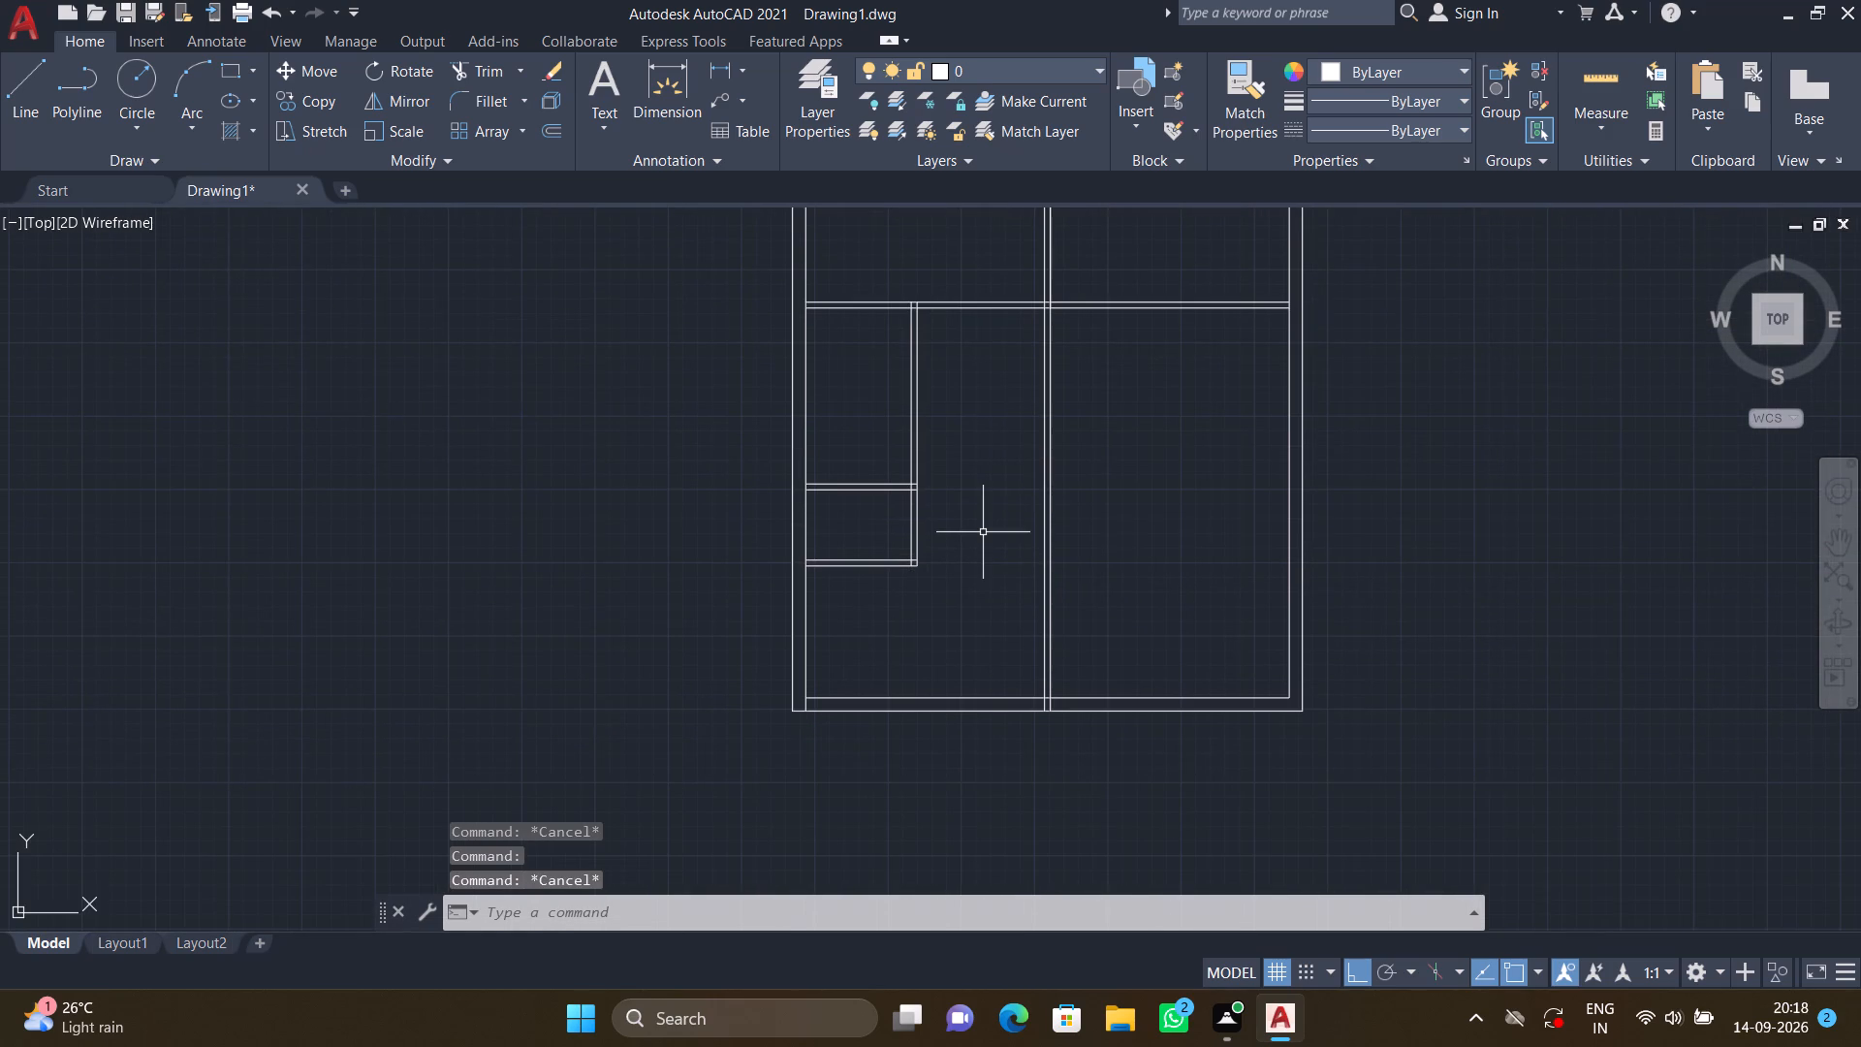
scroll(1038, 527, down, 1)
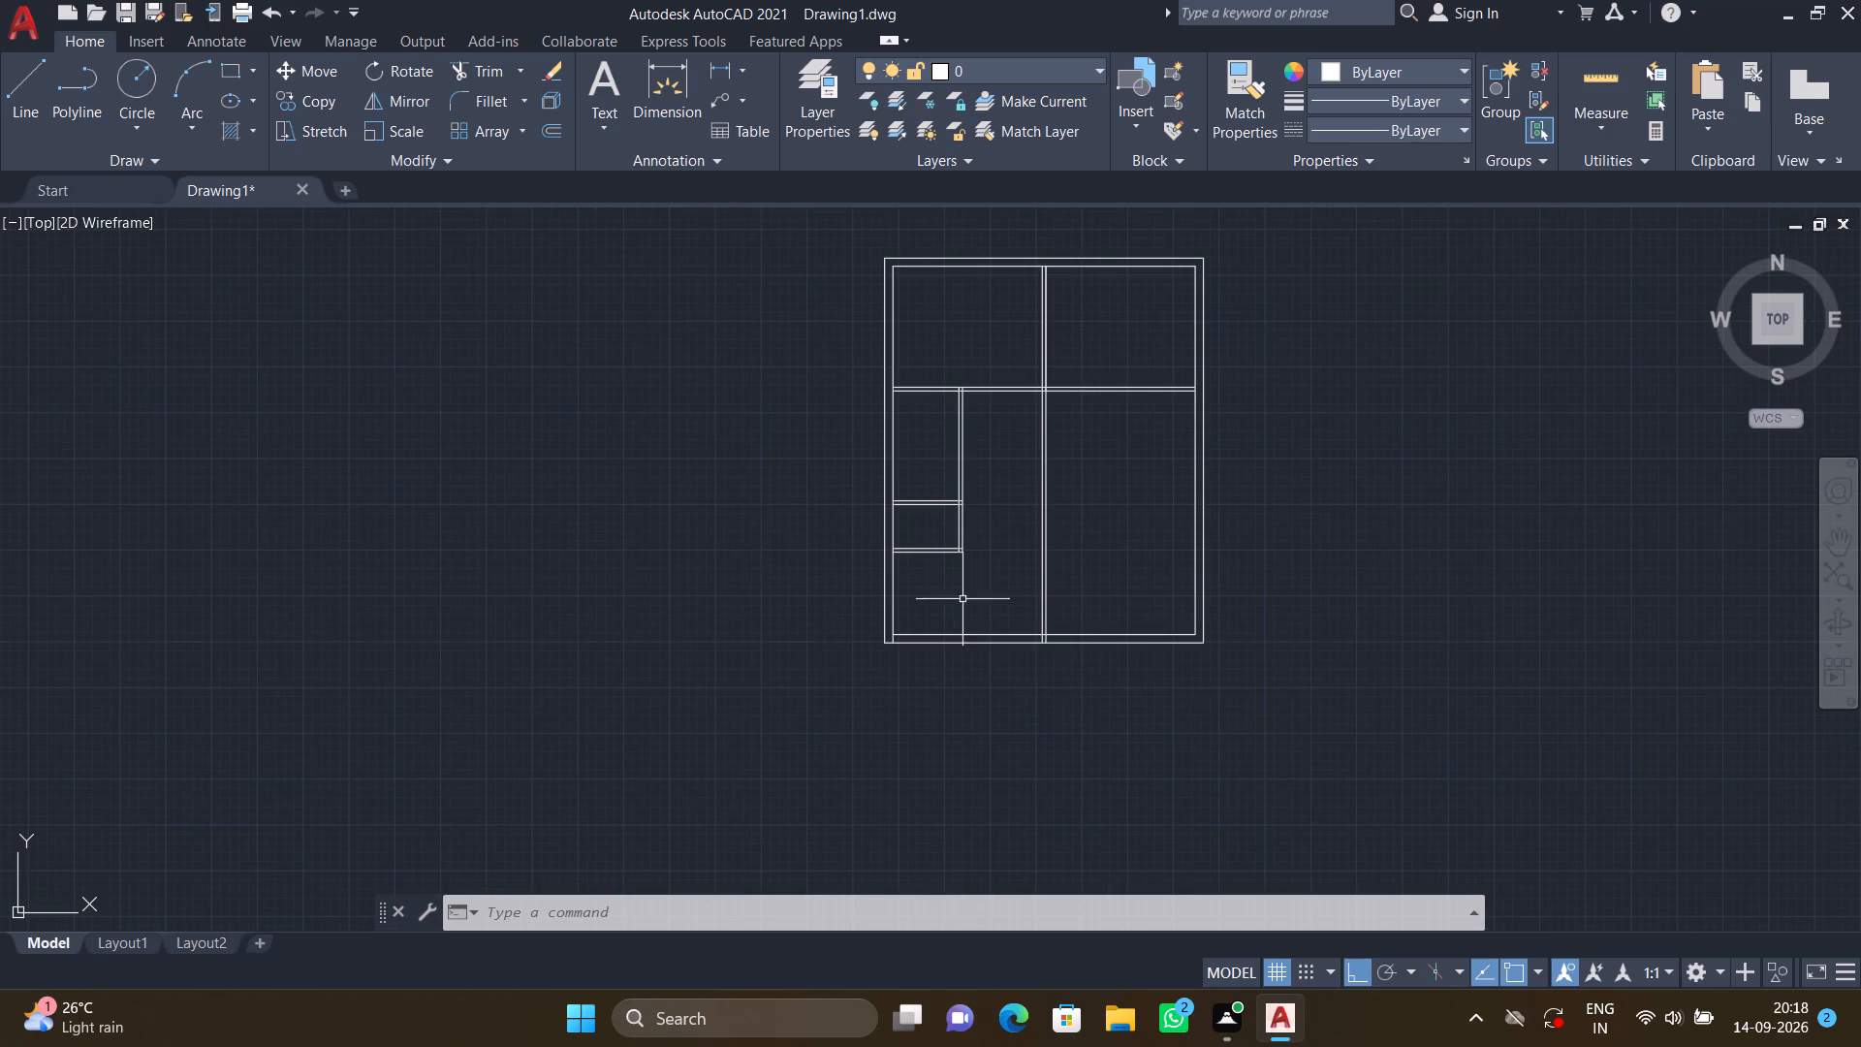
Delete the inner line of the bottom wall.
scroll(958, 626, up, 2)
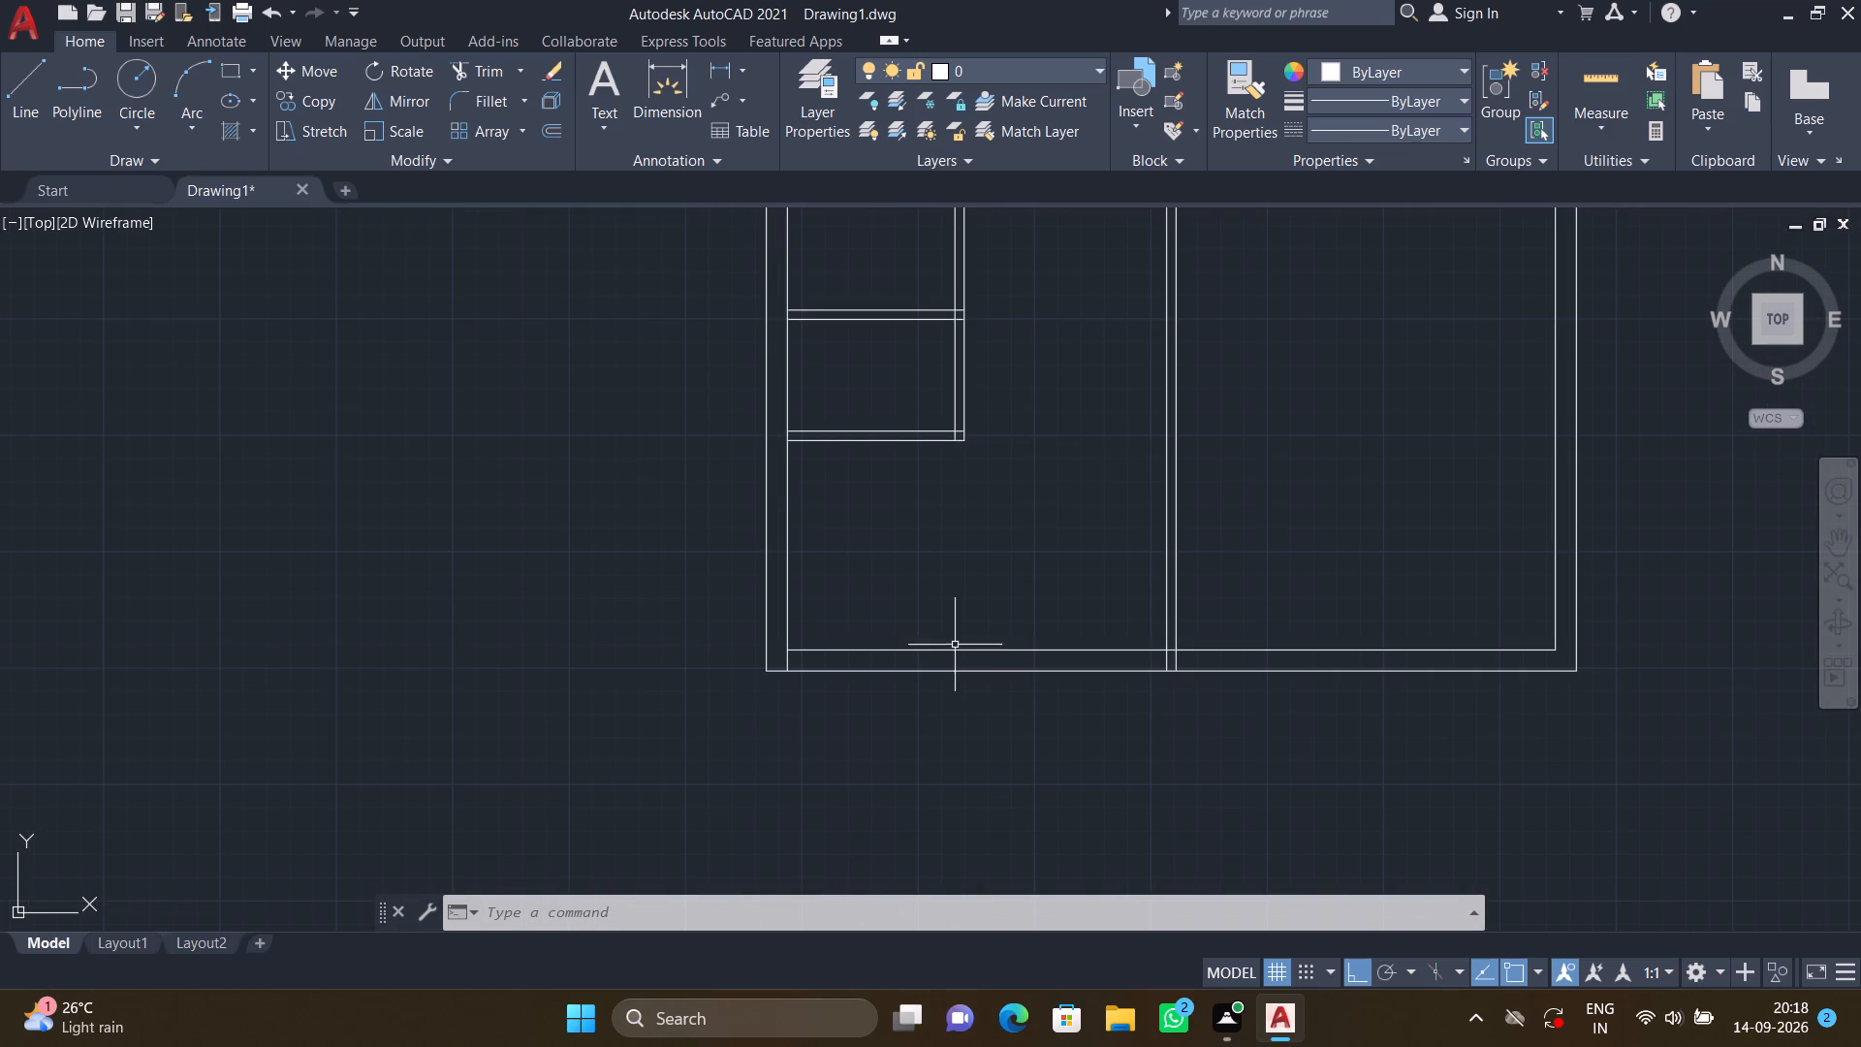
click(958, 648)
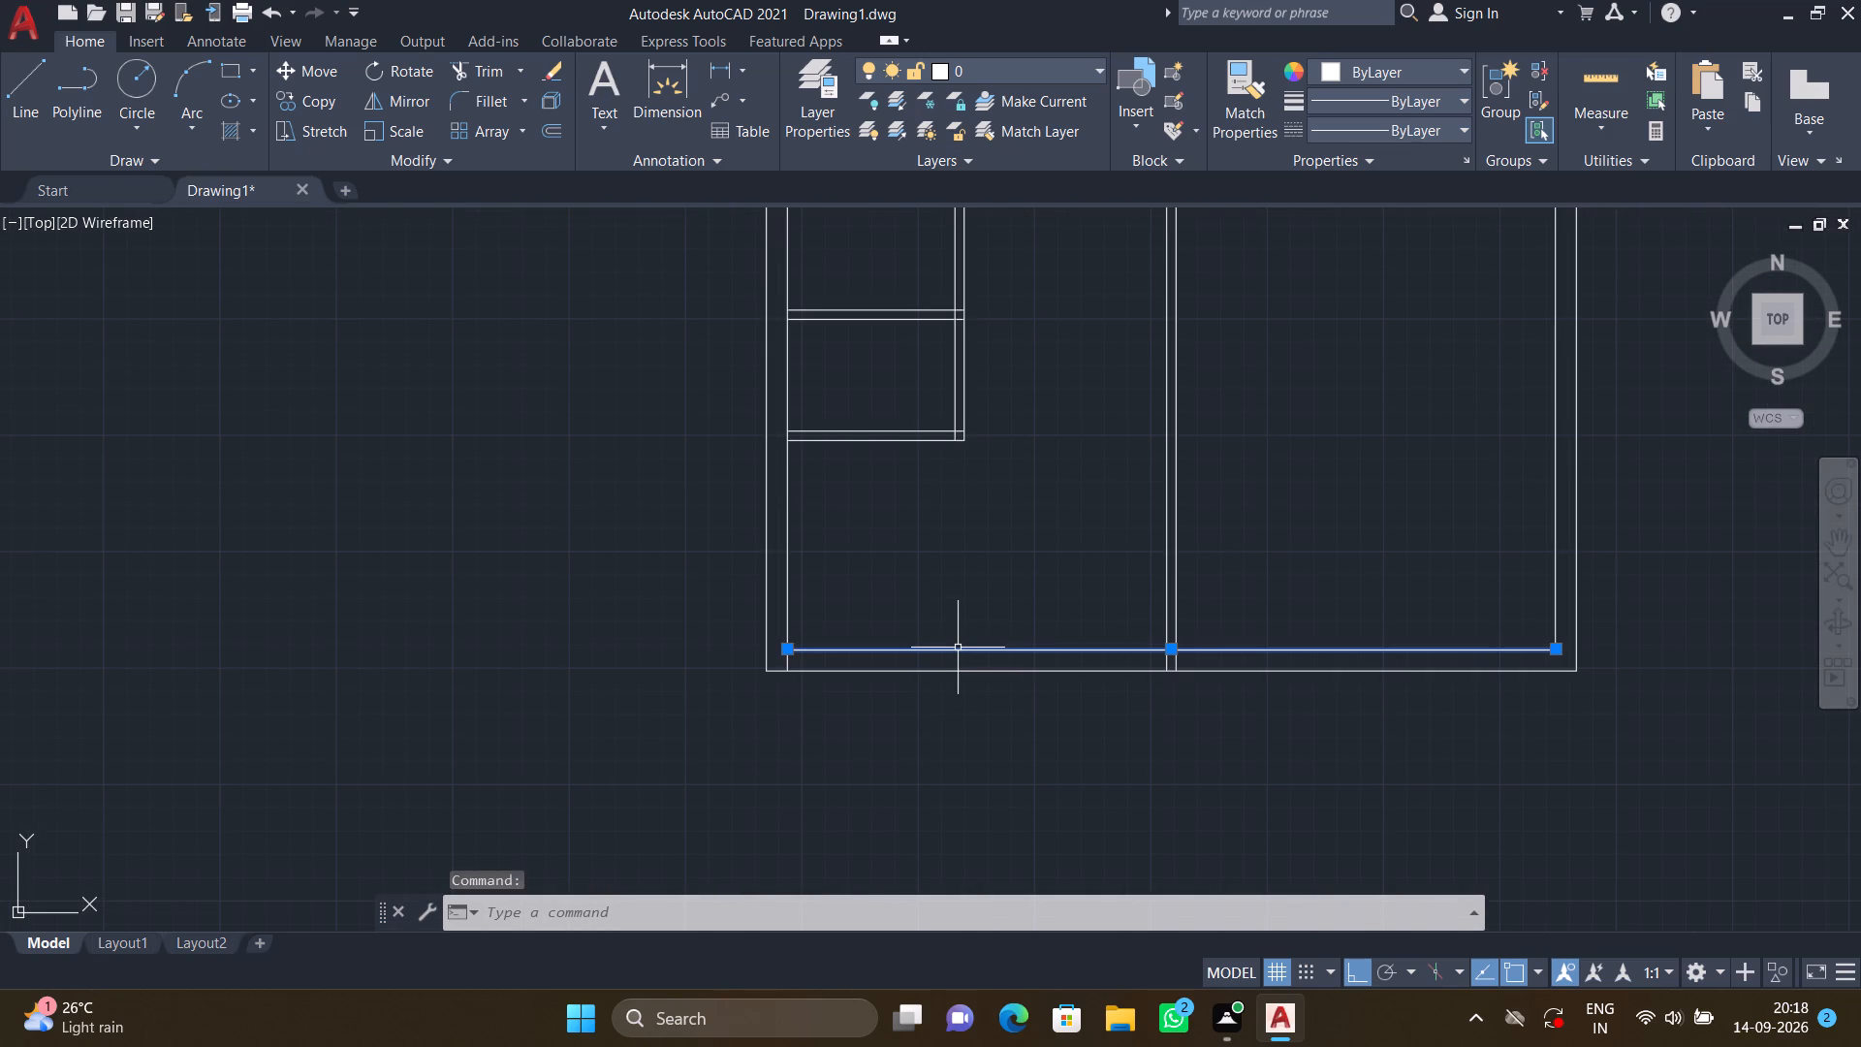
key(Delete)
Offset the outer line of the bottom wall 4.5" upward to form a new inner line.
key(o)
key(Return)
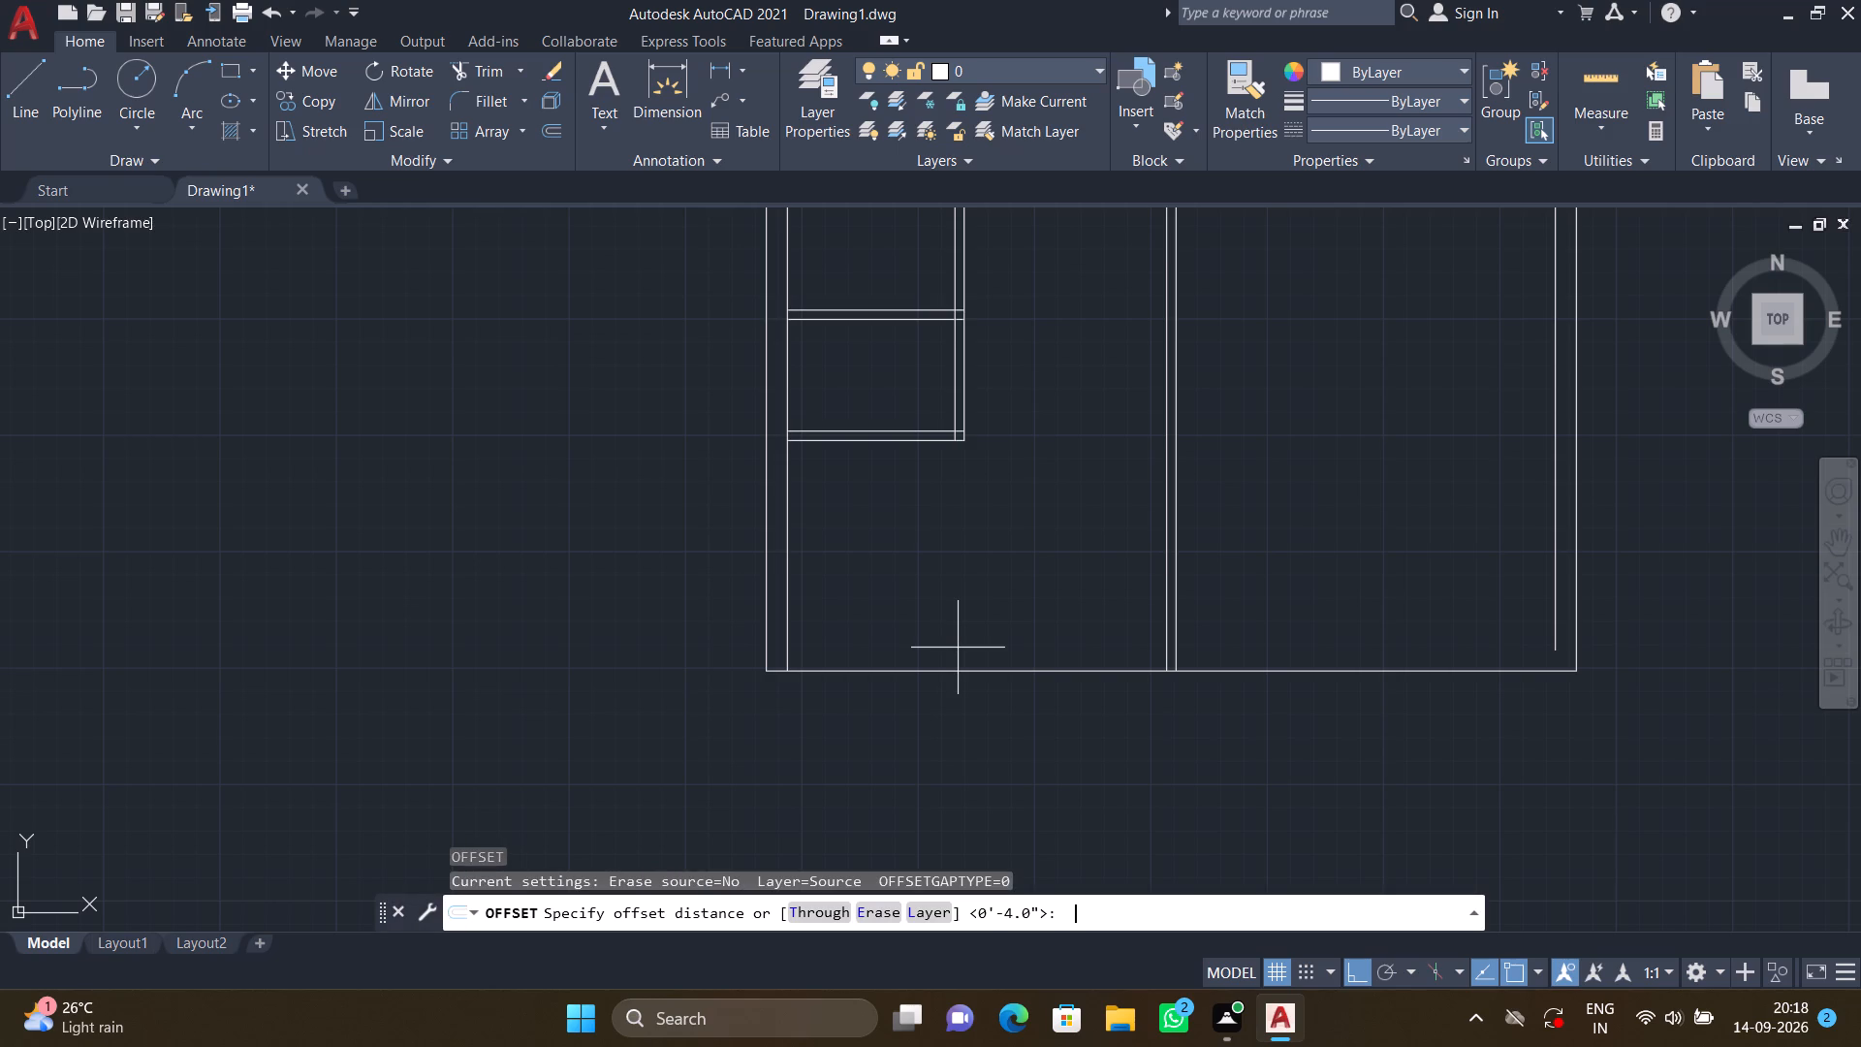
text(4.5)
key(shift+quotedbl)
key(Return)
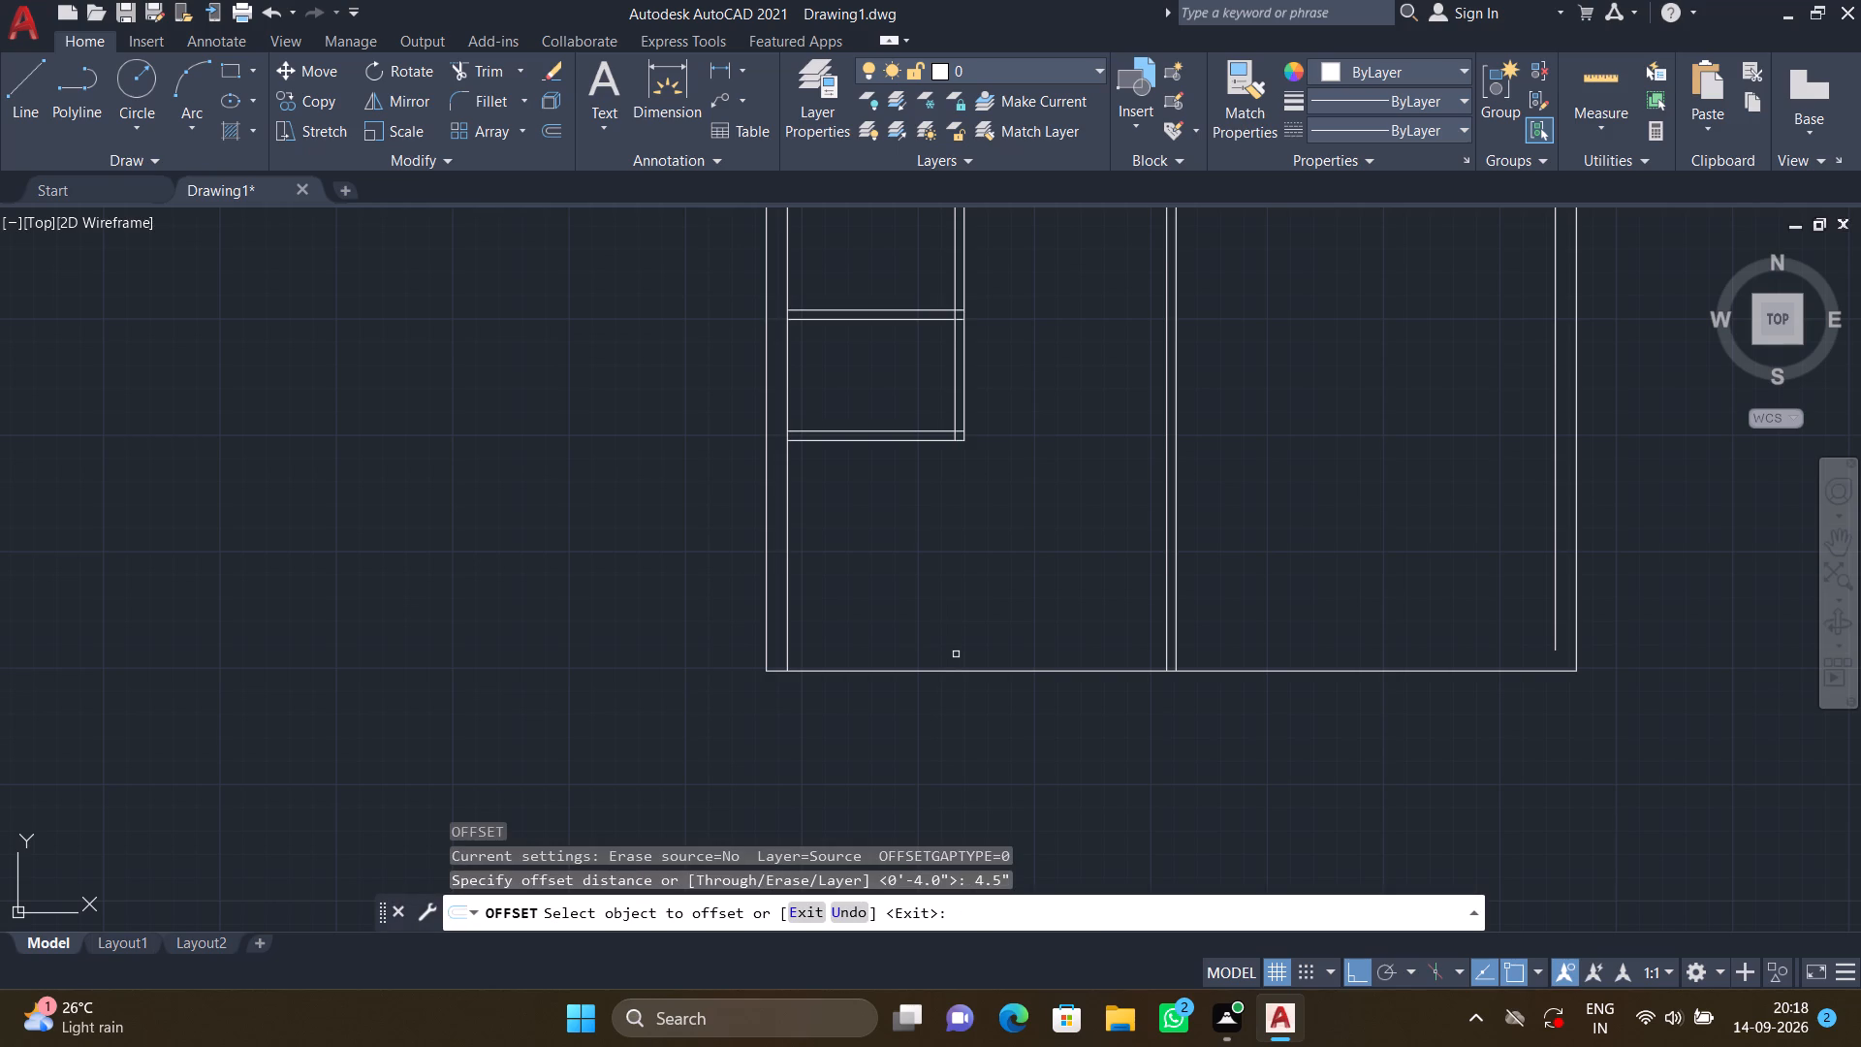
click(944, 669)
click(937, 623)
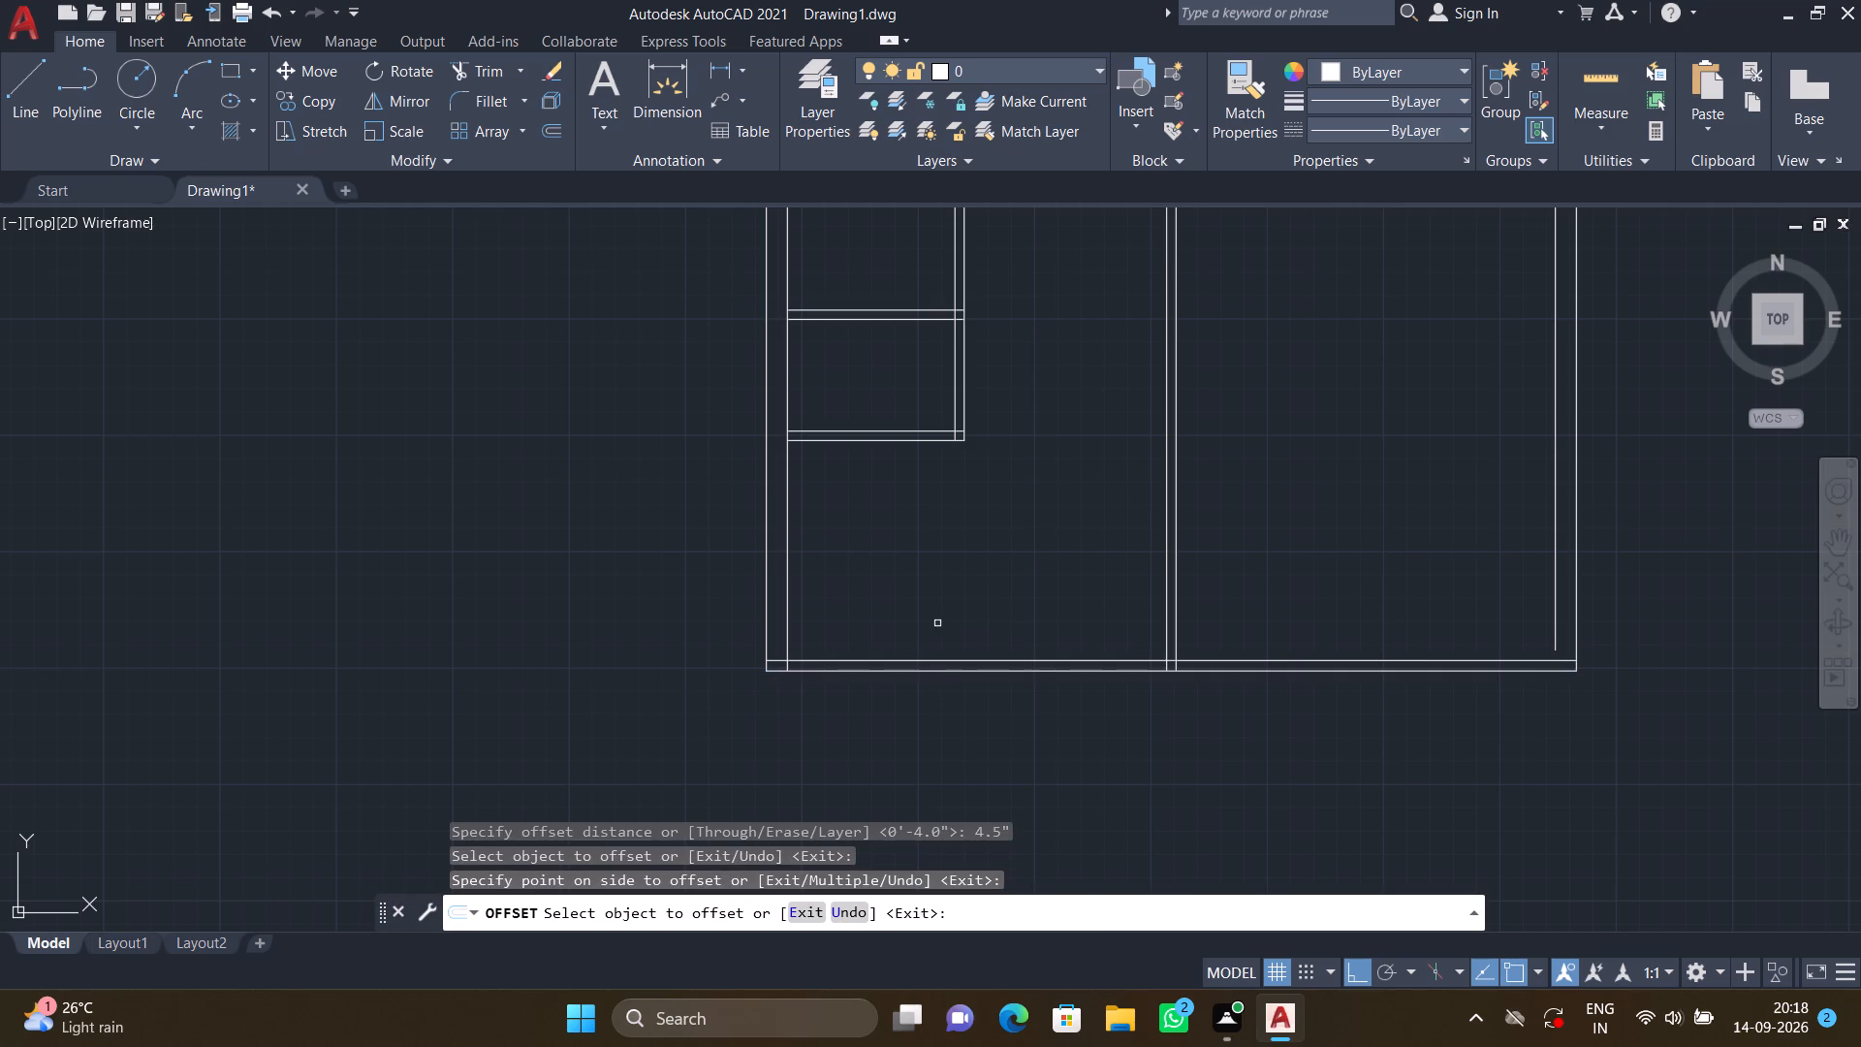
key(Return)
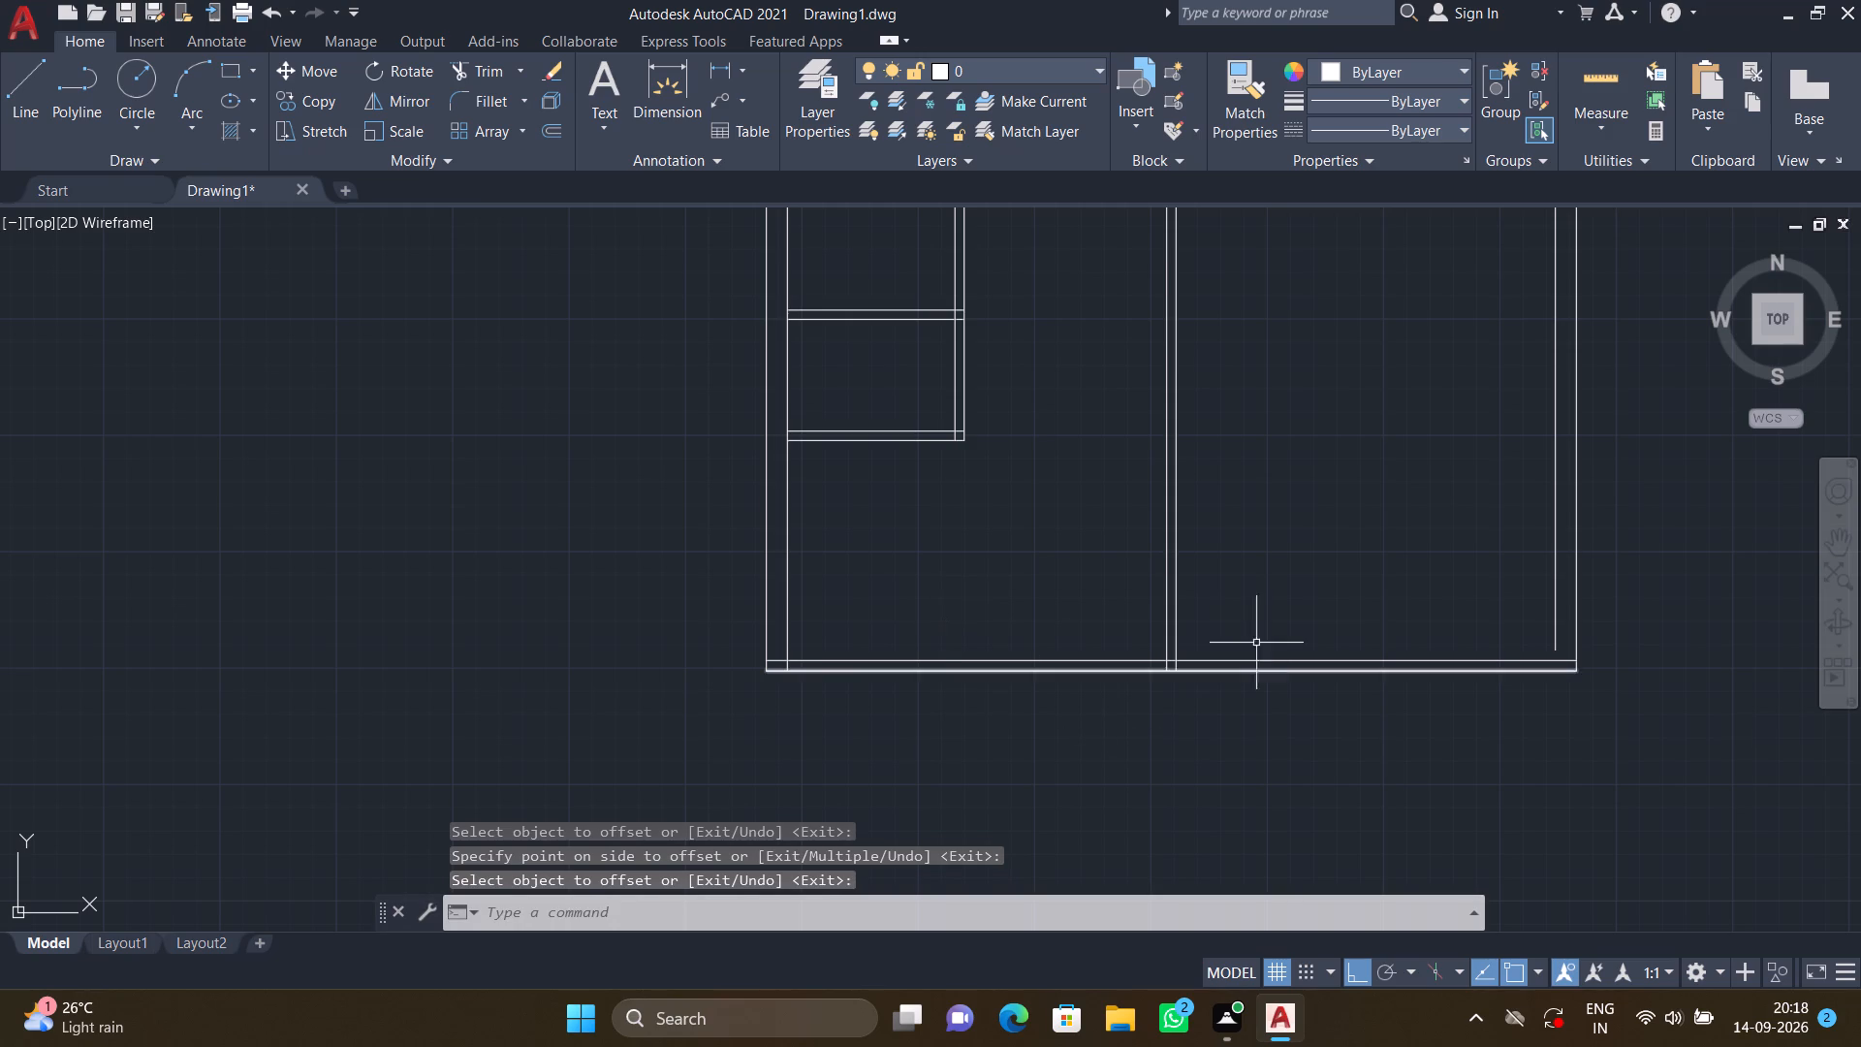
Trim away the 4.5" inner line of the bottom wall between the central vertical partition and the right outer wall.
scroll(1296, 630, up, 2)
text(TR)
key(Return)
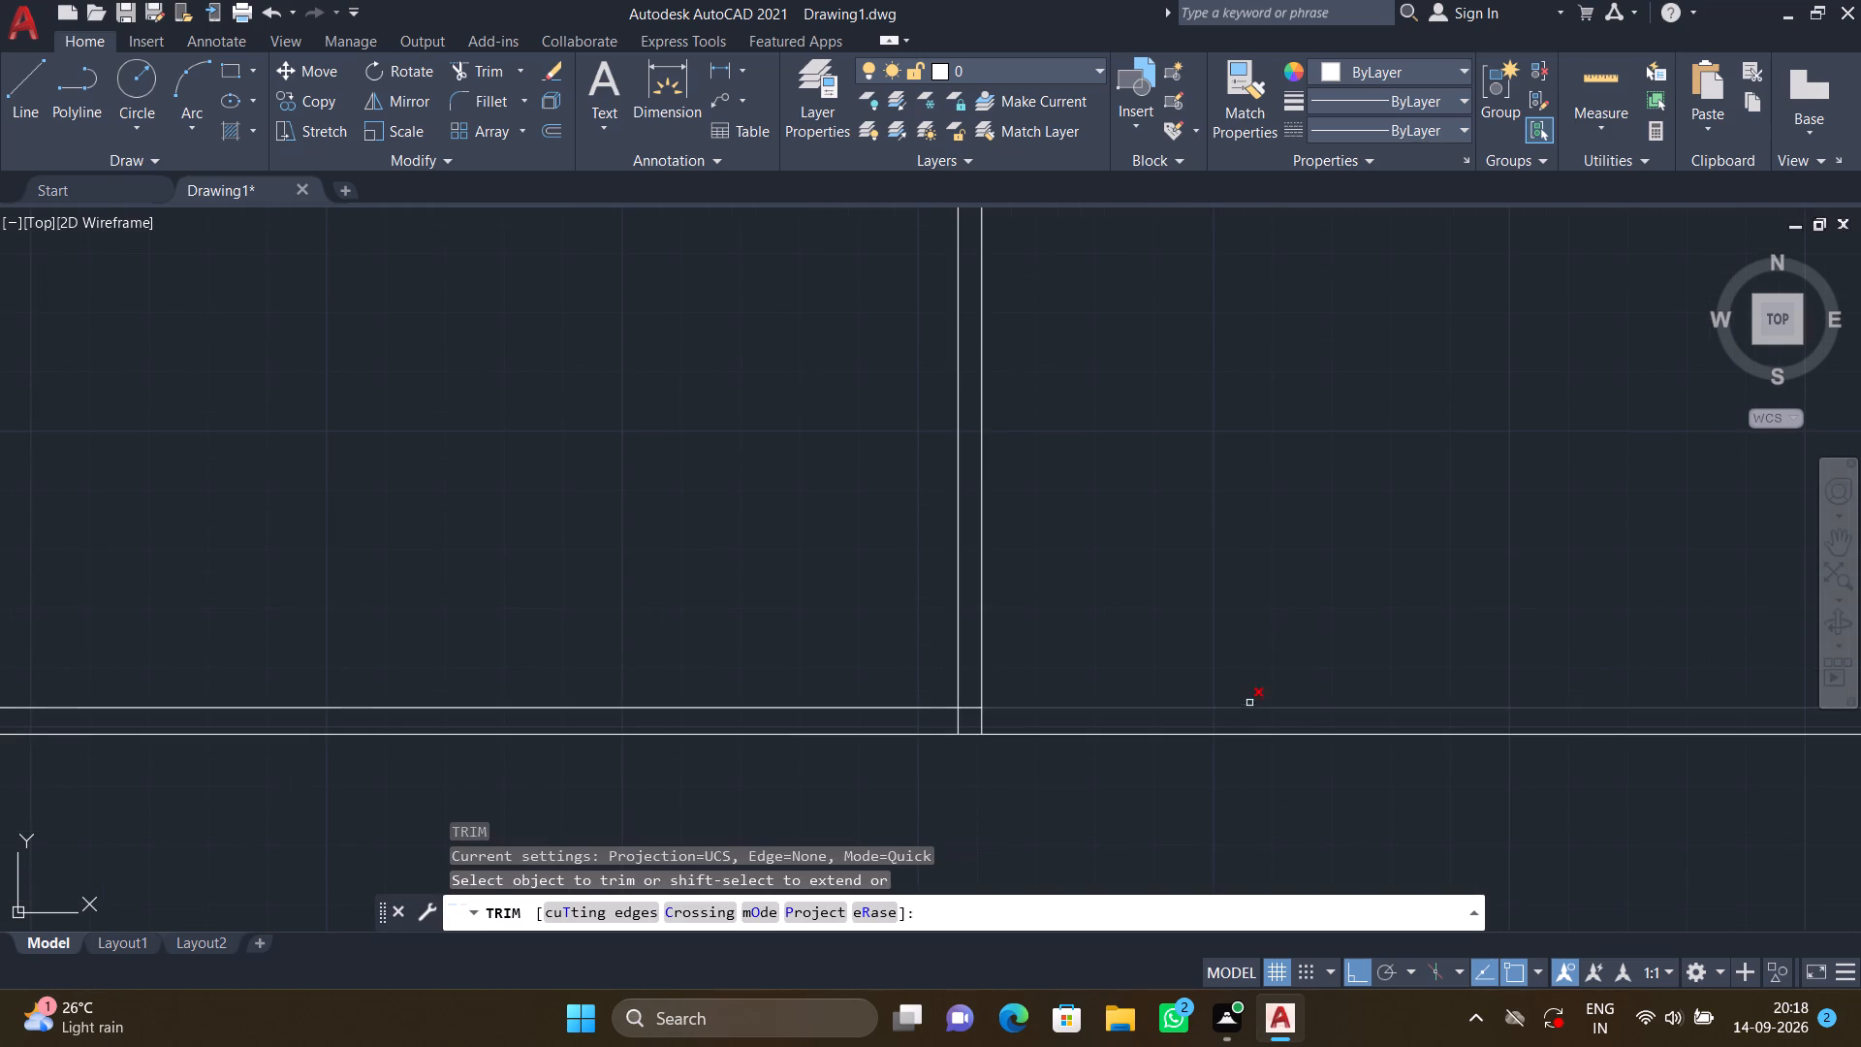
click(1249, 681)
click(1262, 721)
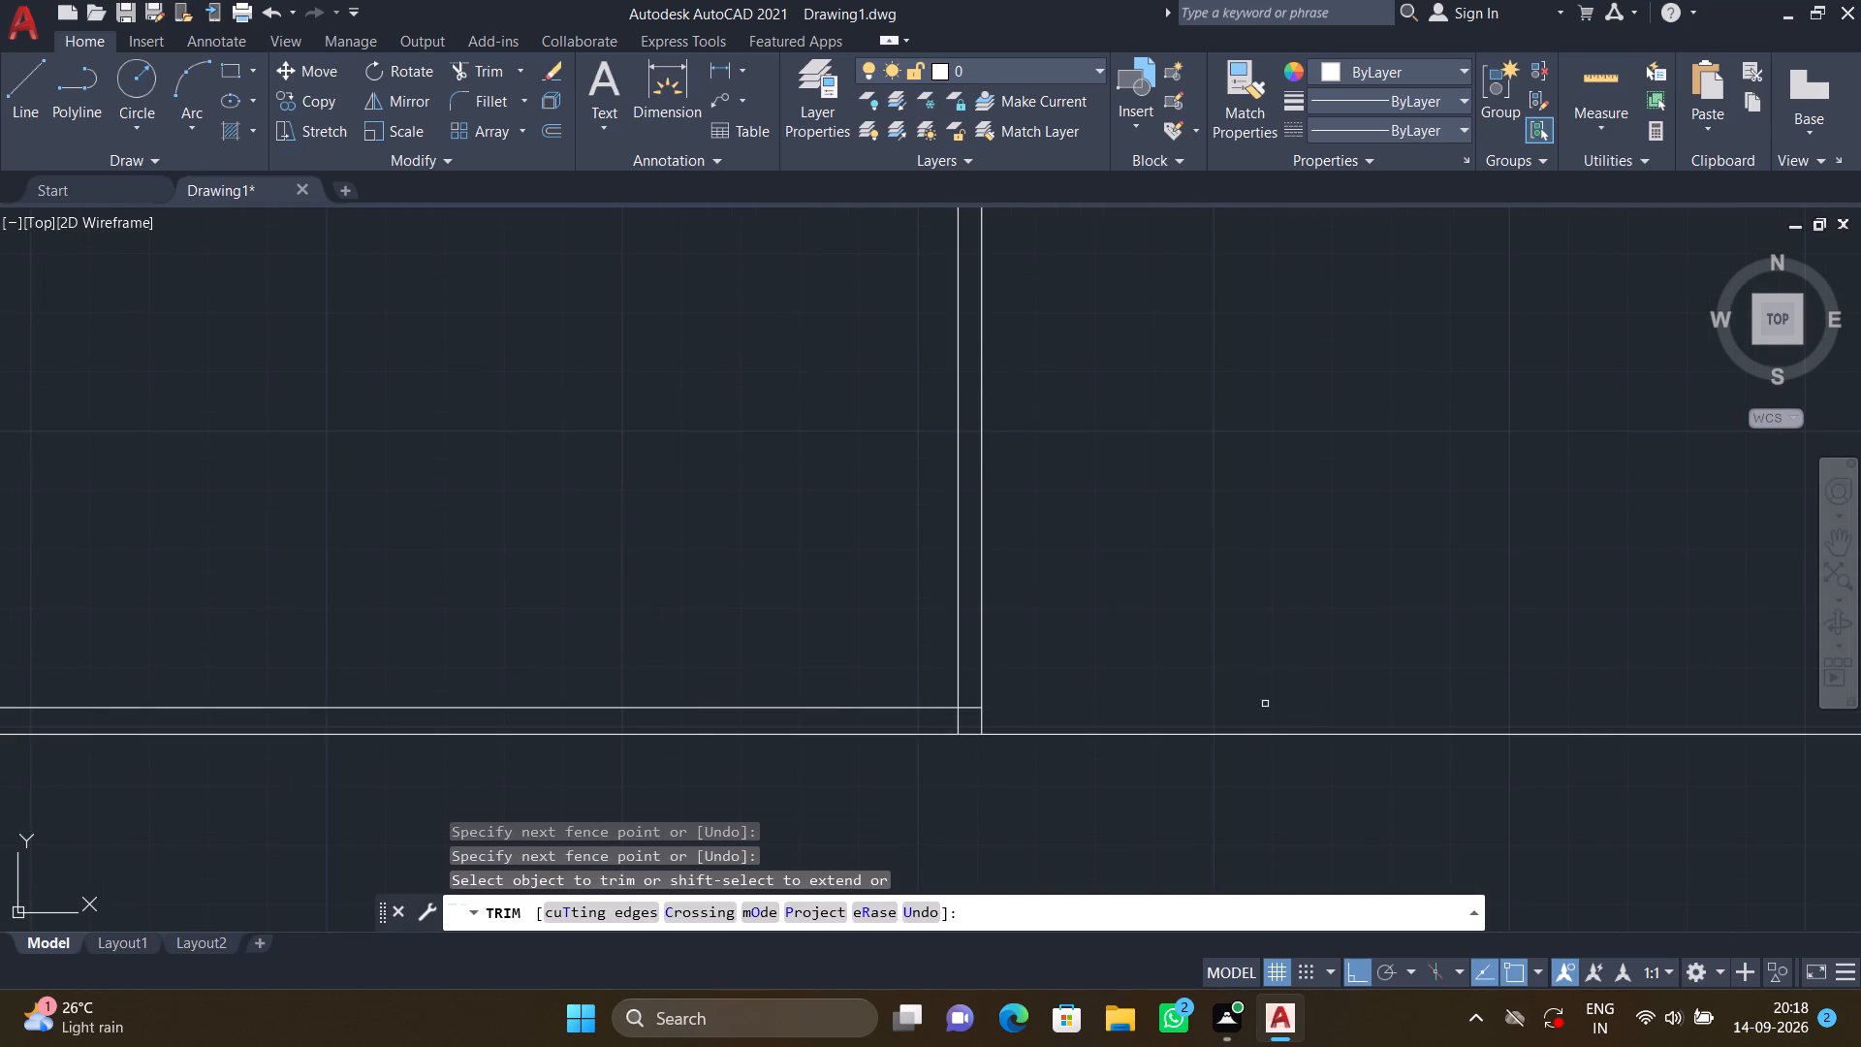
scroll(1265, 697, down, 2)
key(Return)
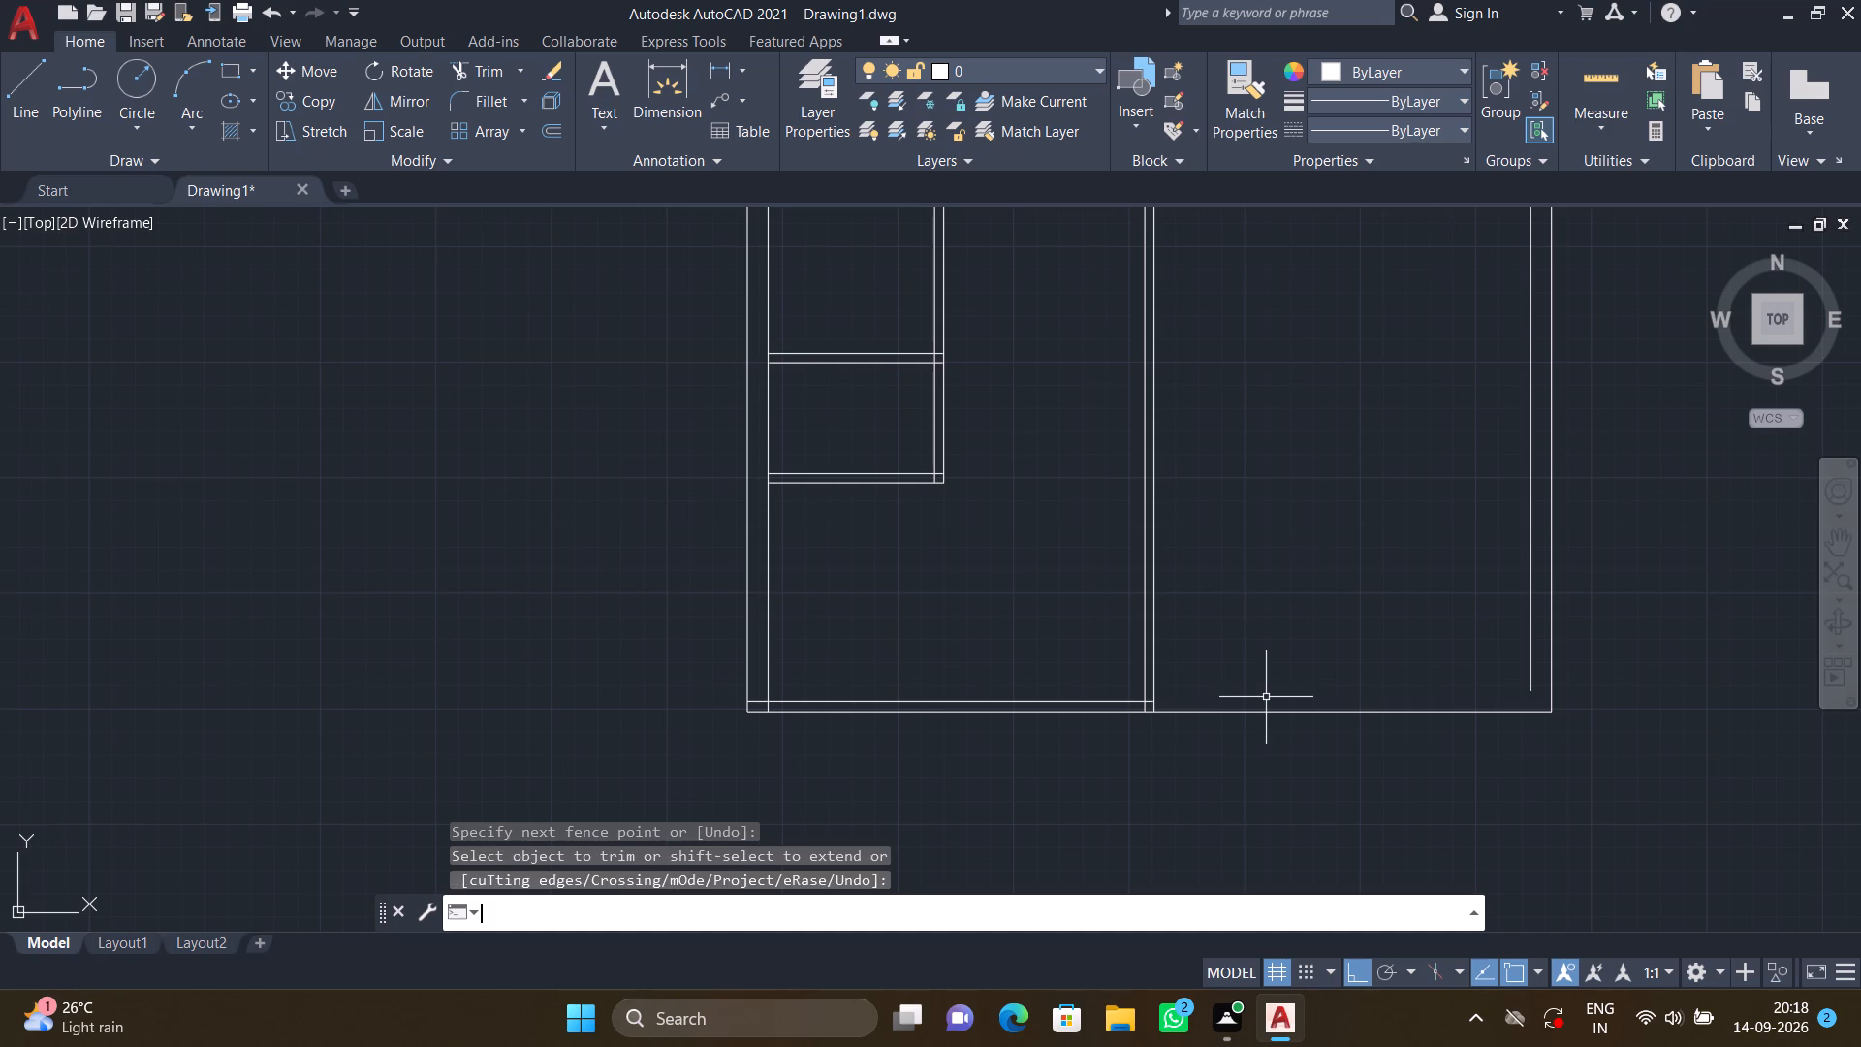
Offset the outer line of the bottom wall 9" upward.
scroll(1133, 755, up, 2)
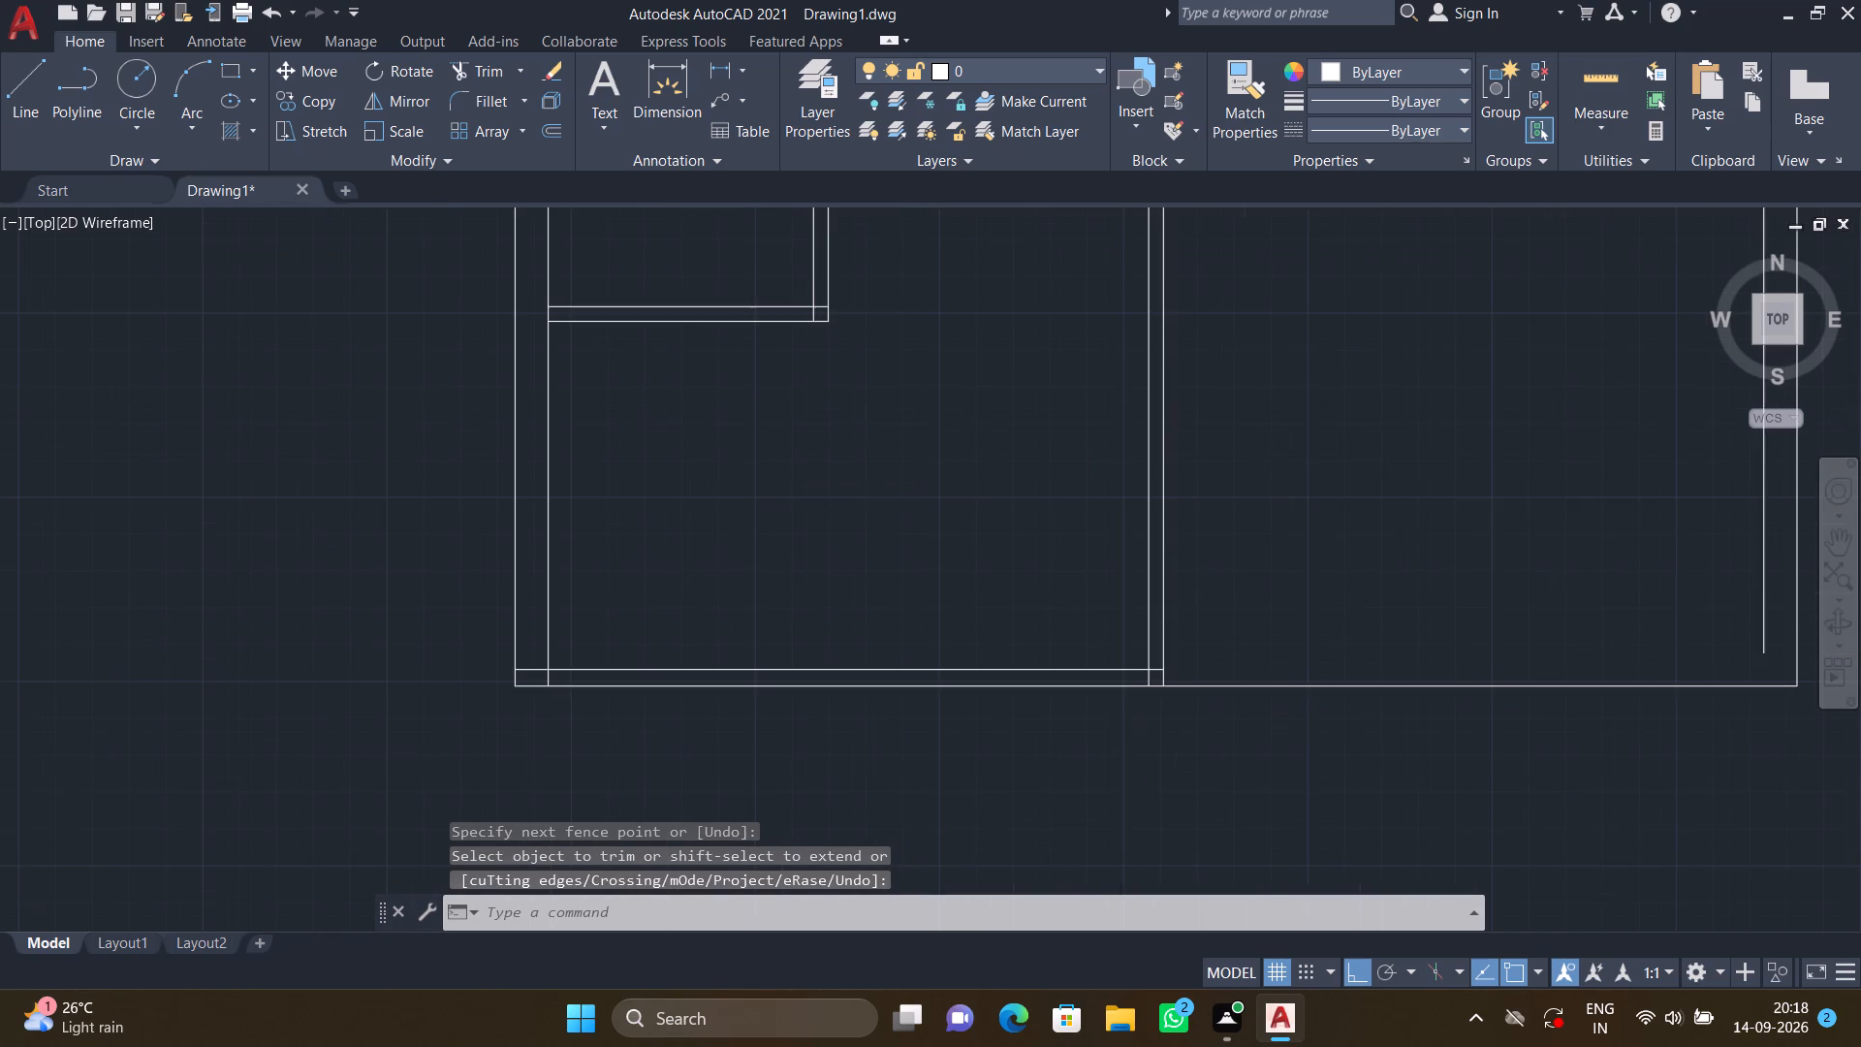
scroll(1133, 755, down, 1)
key(o)
key(Return)
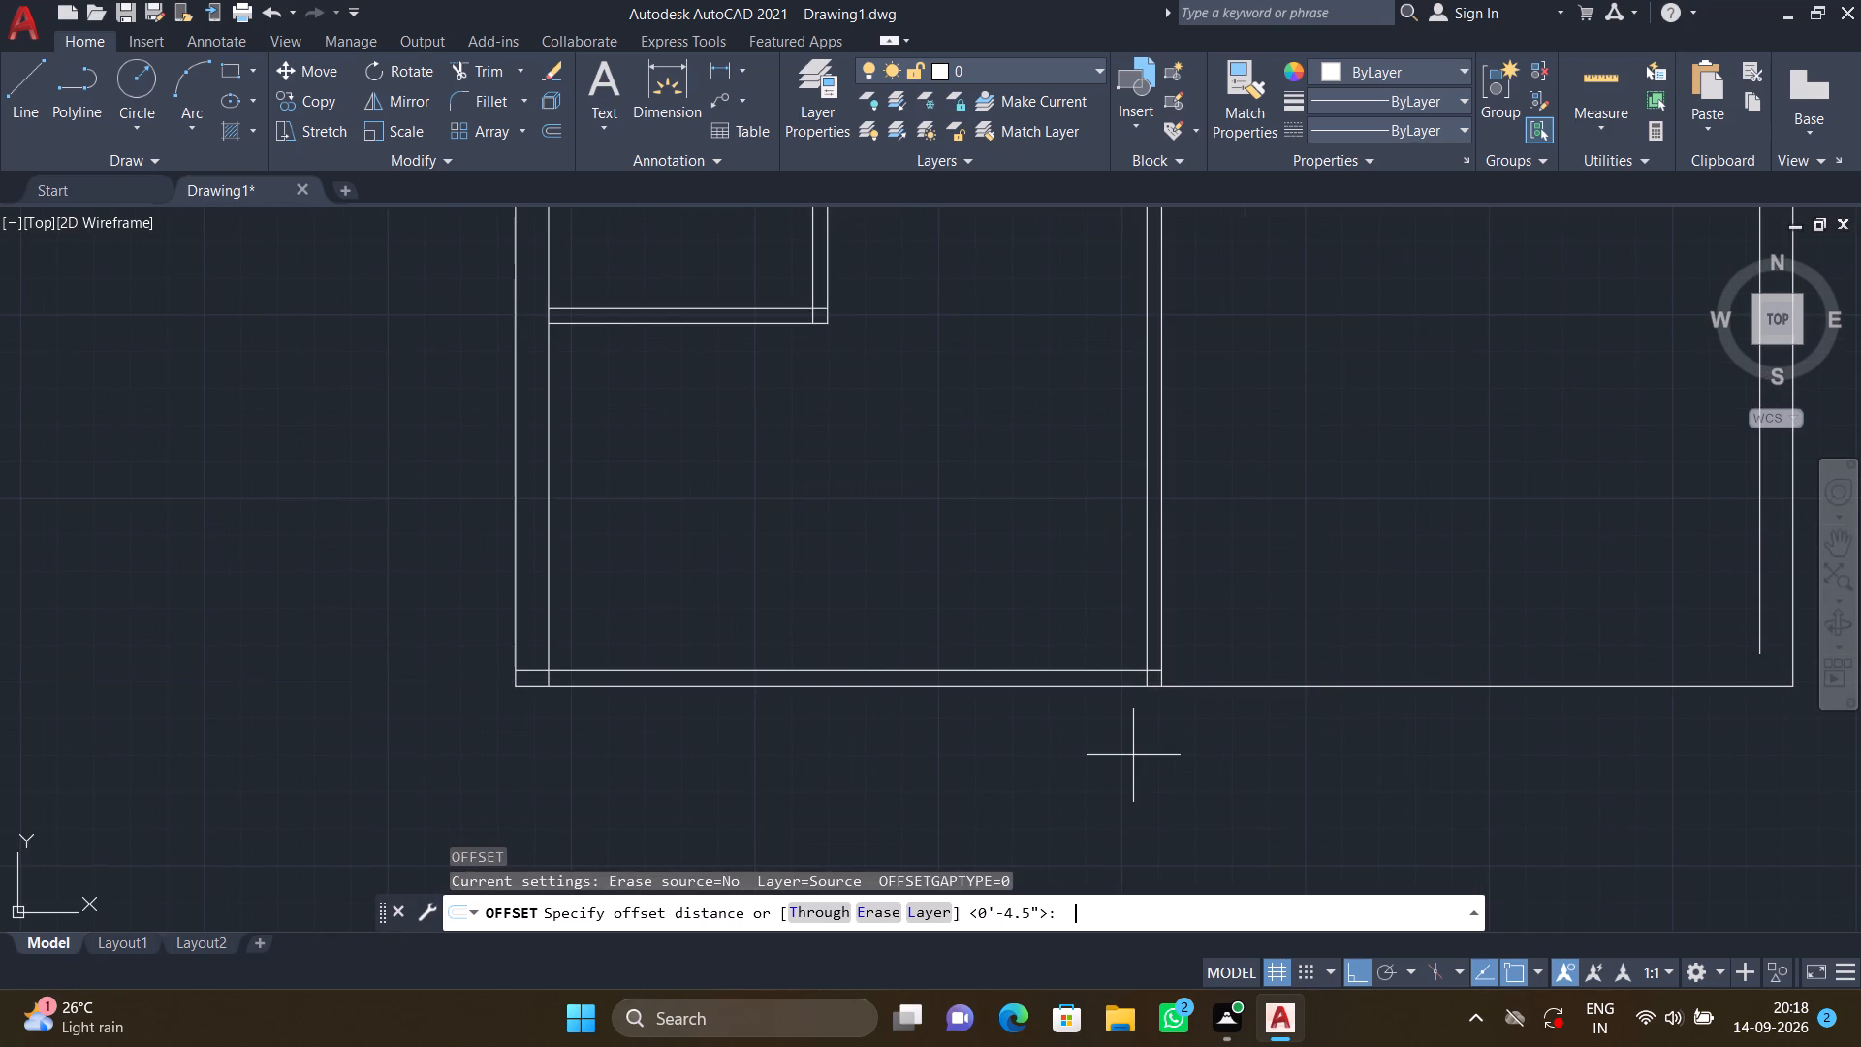
key(9)
key(shift+quotedbl)
key(Return)
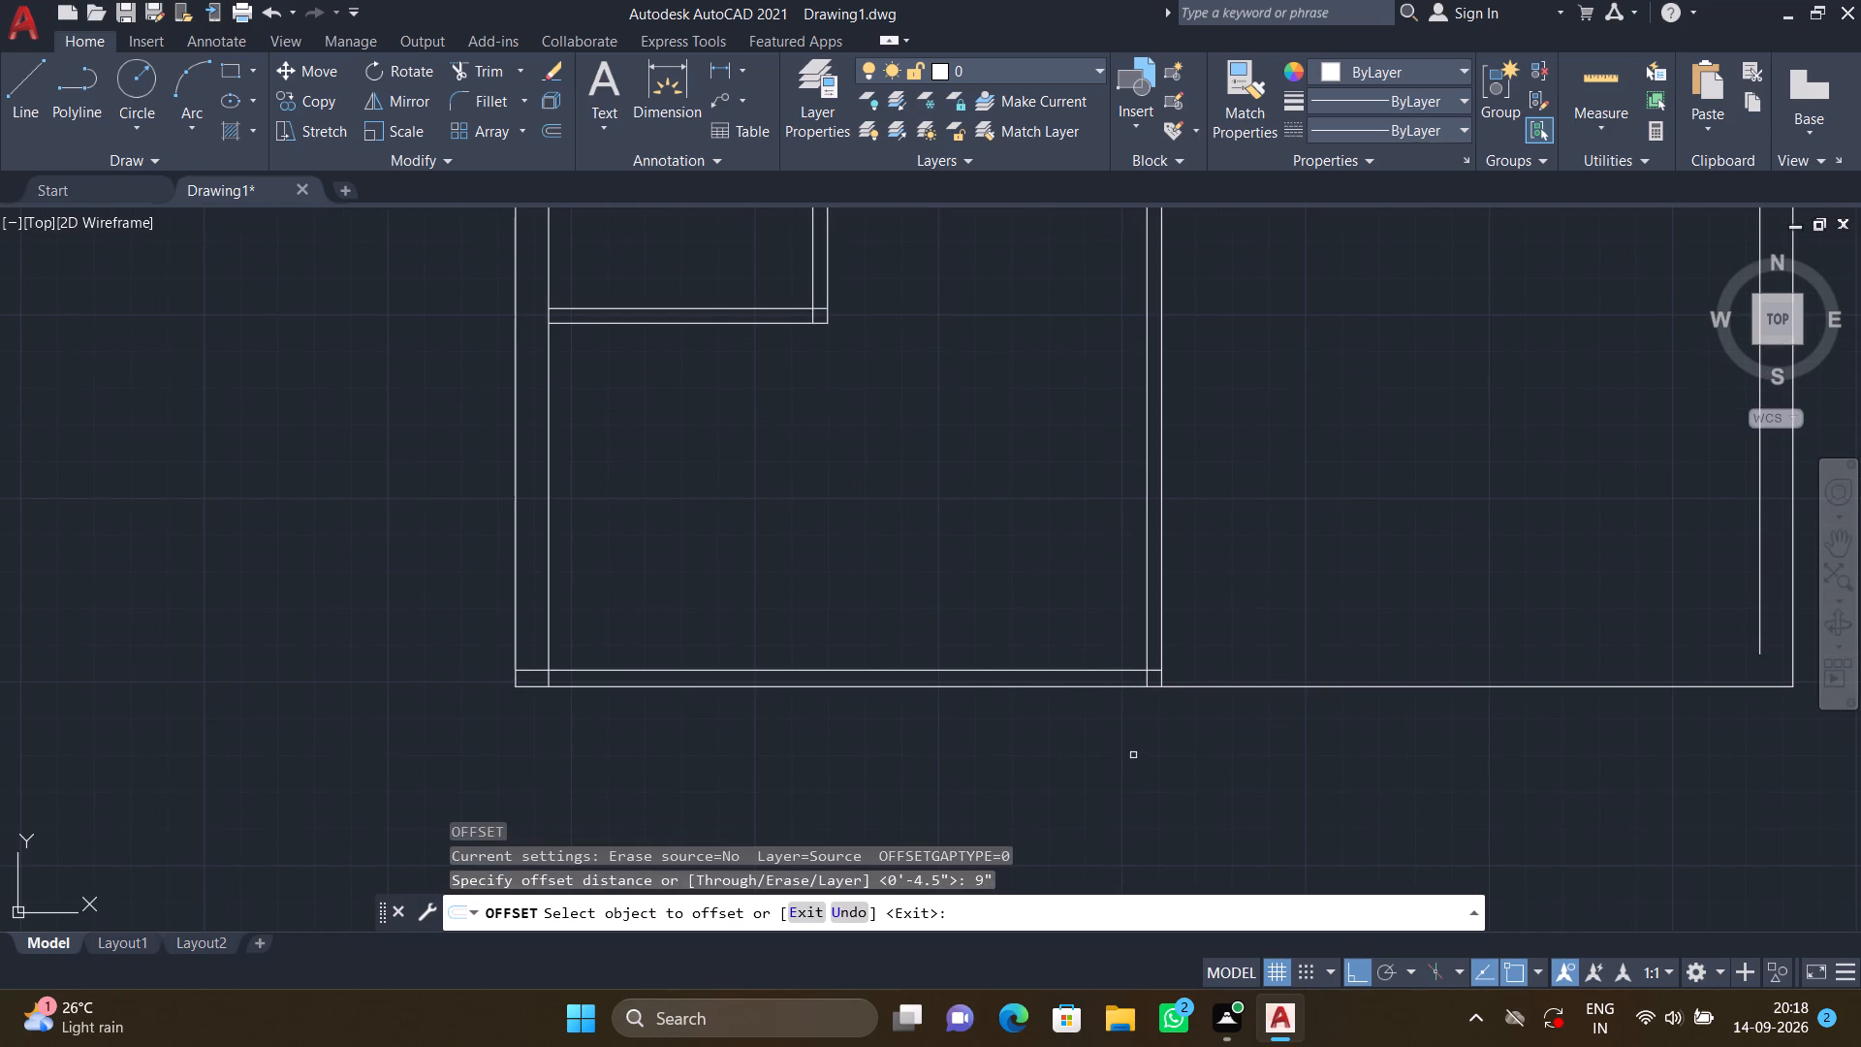
click(1378, 686)
click(1367, 634)
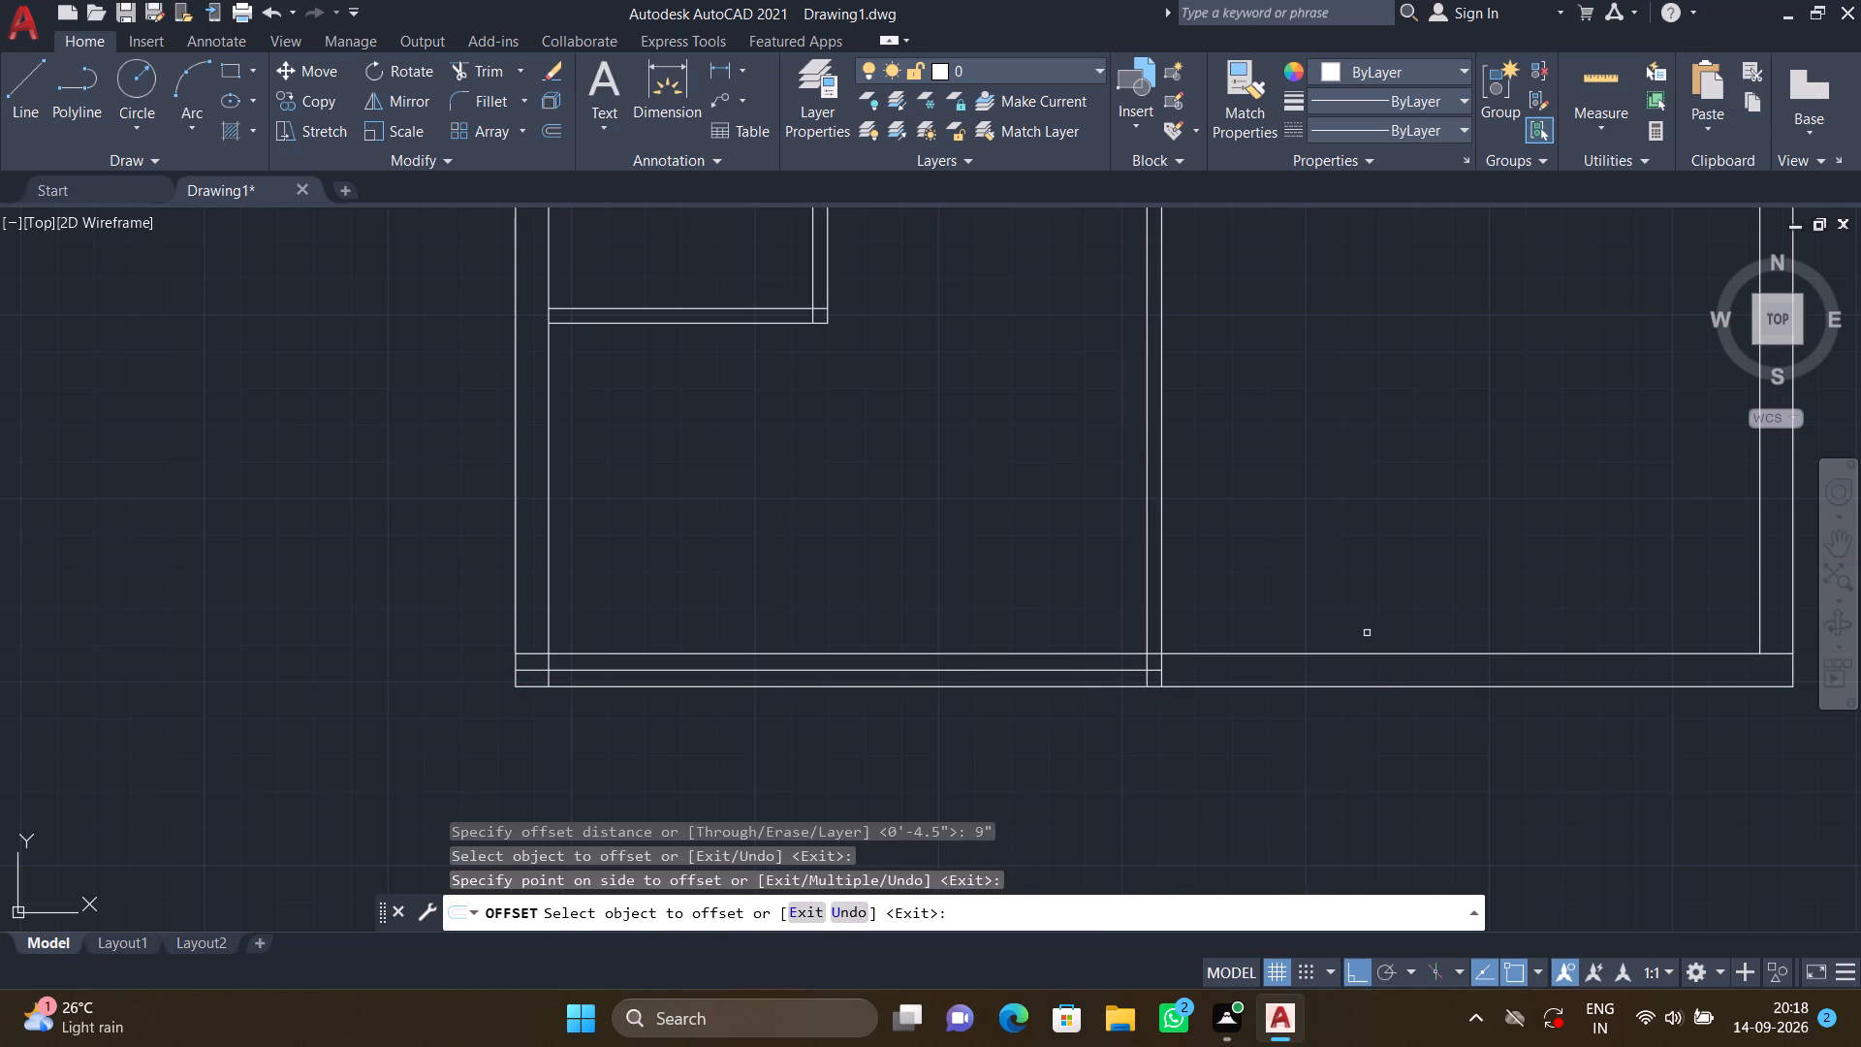
key(Return)
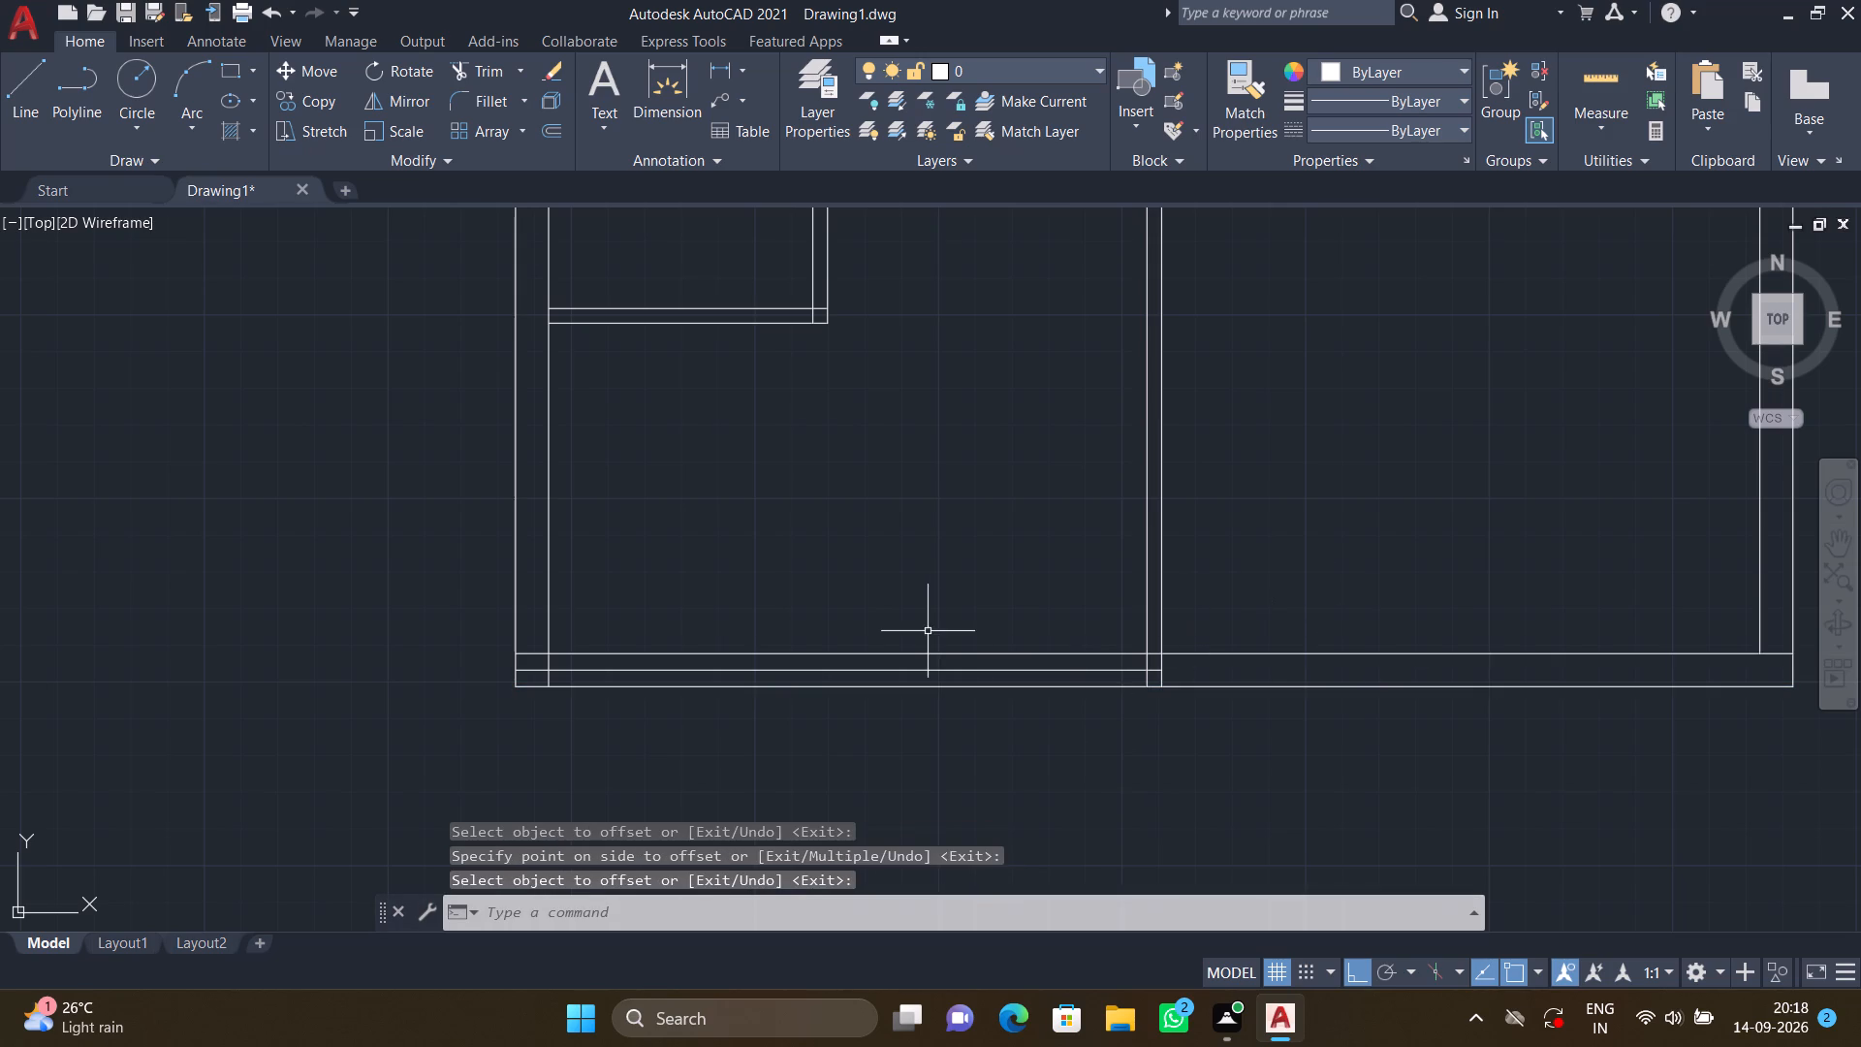
Trim the 9" bottom wall line back to the central partition's right face, removing its pieces across the partition, lower-left room and left wall.
scroll(928, 631, up, 3)
scroll(928, 630, down, 2)
text(TR)
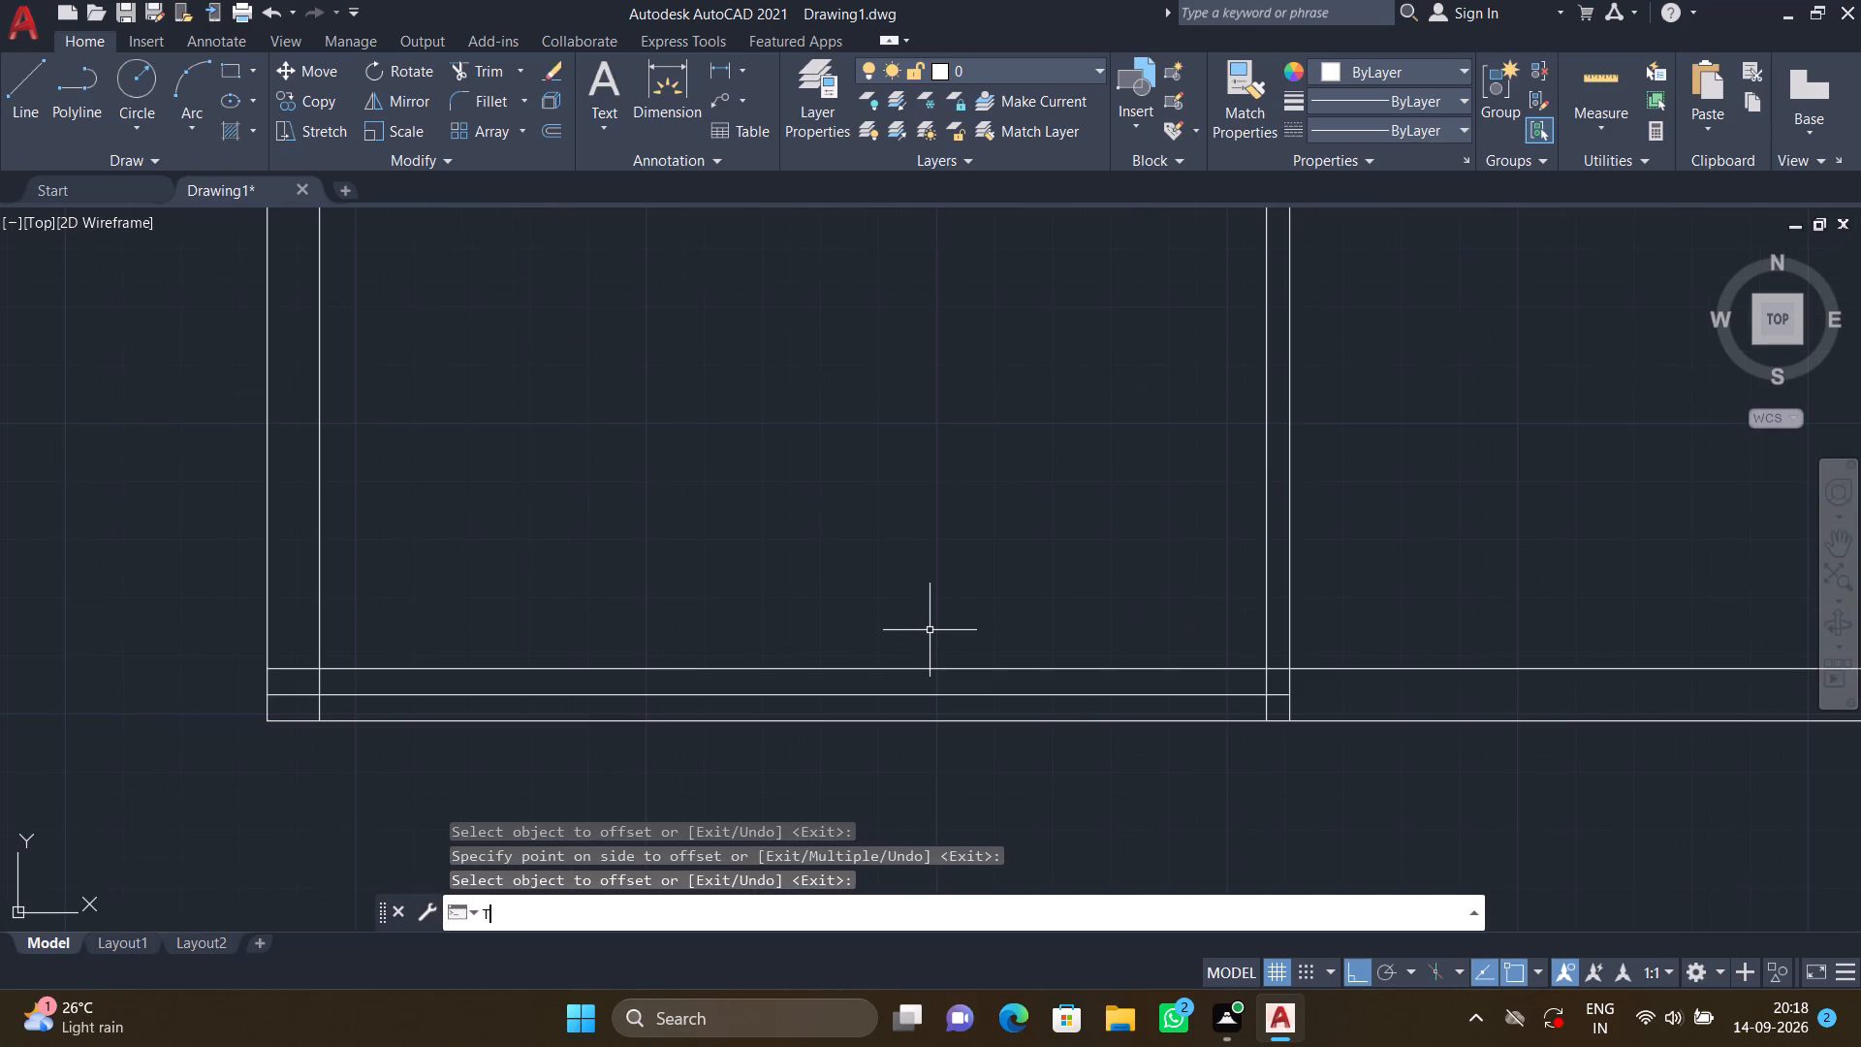
key(Return)
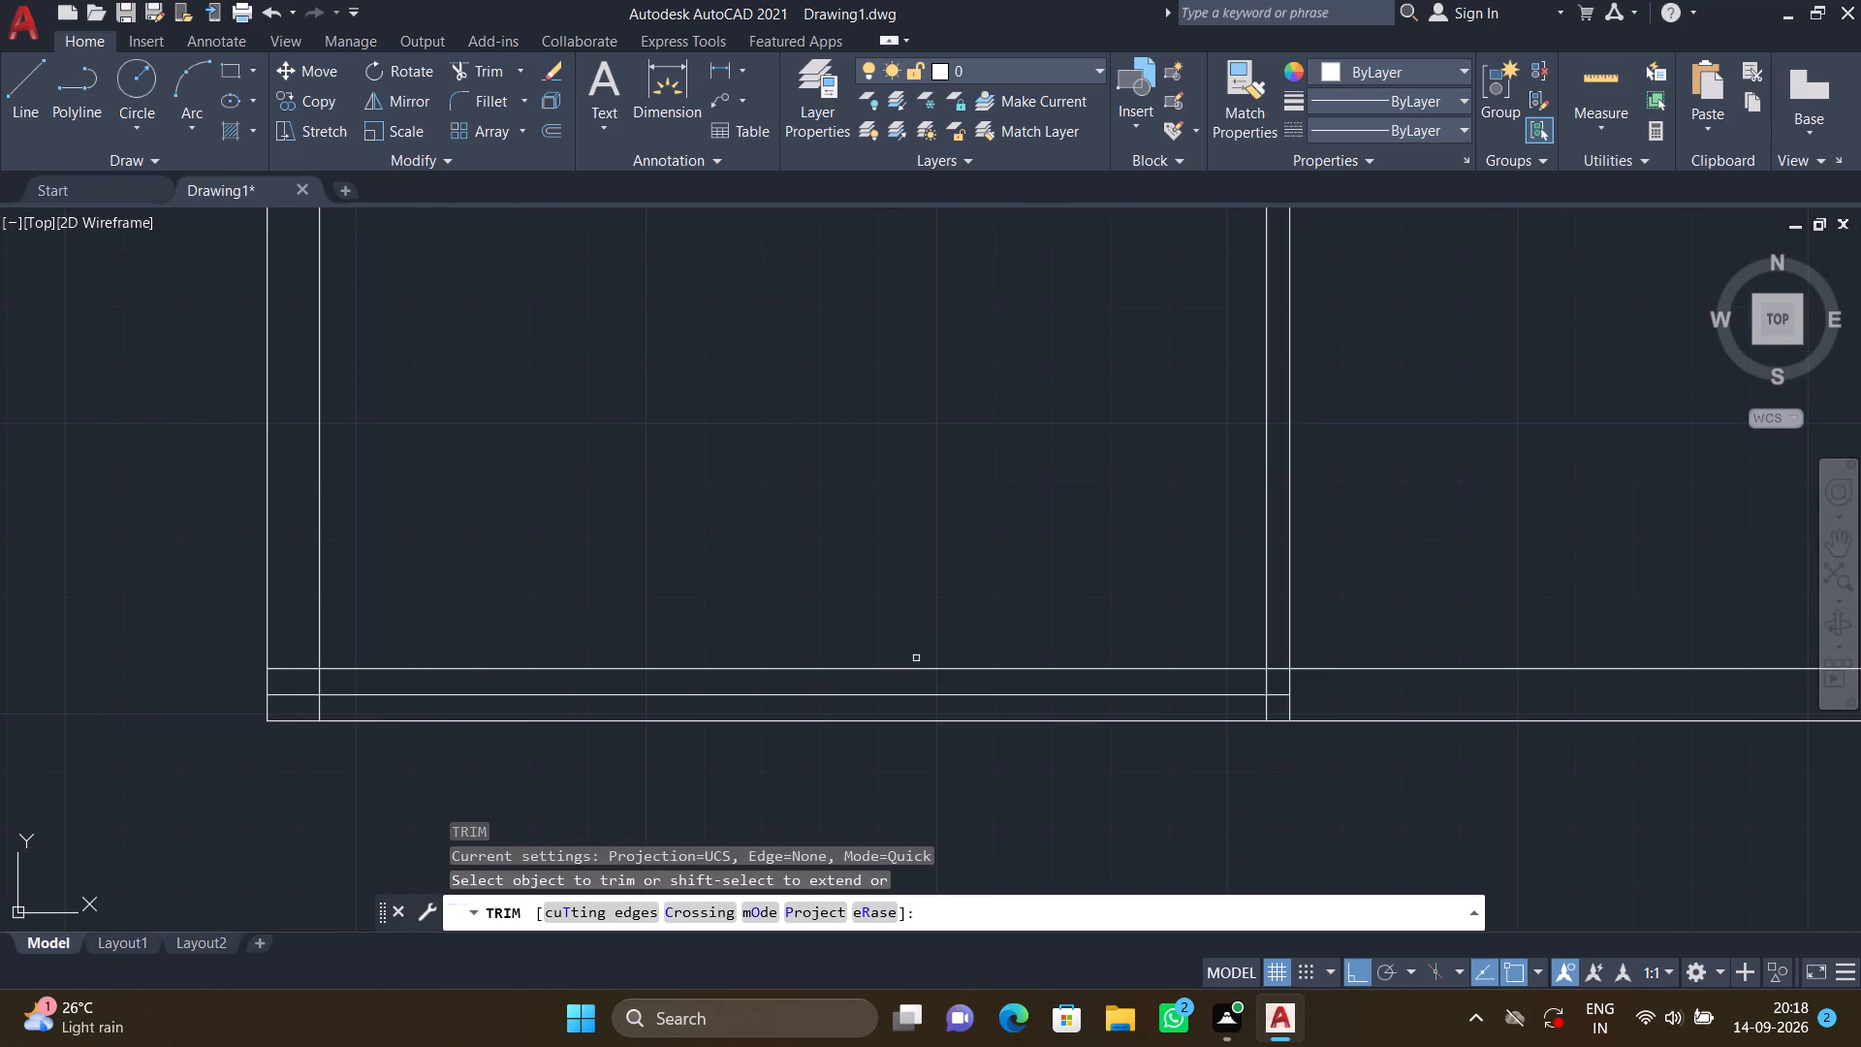
click(920, 670)
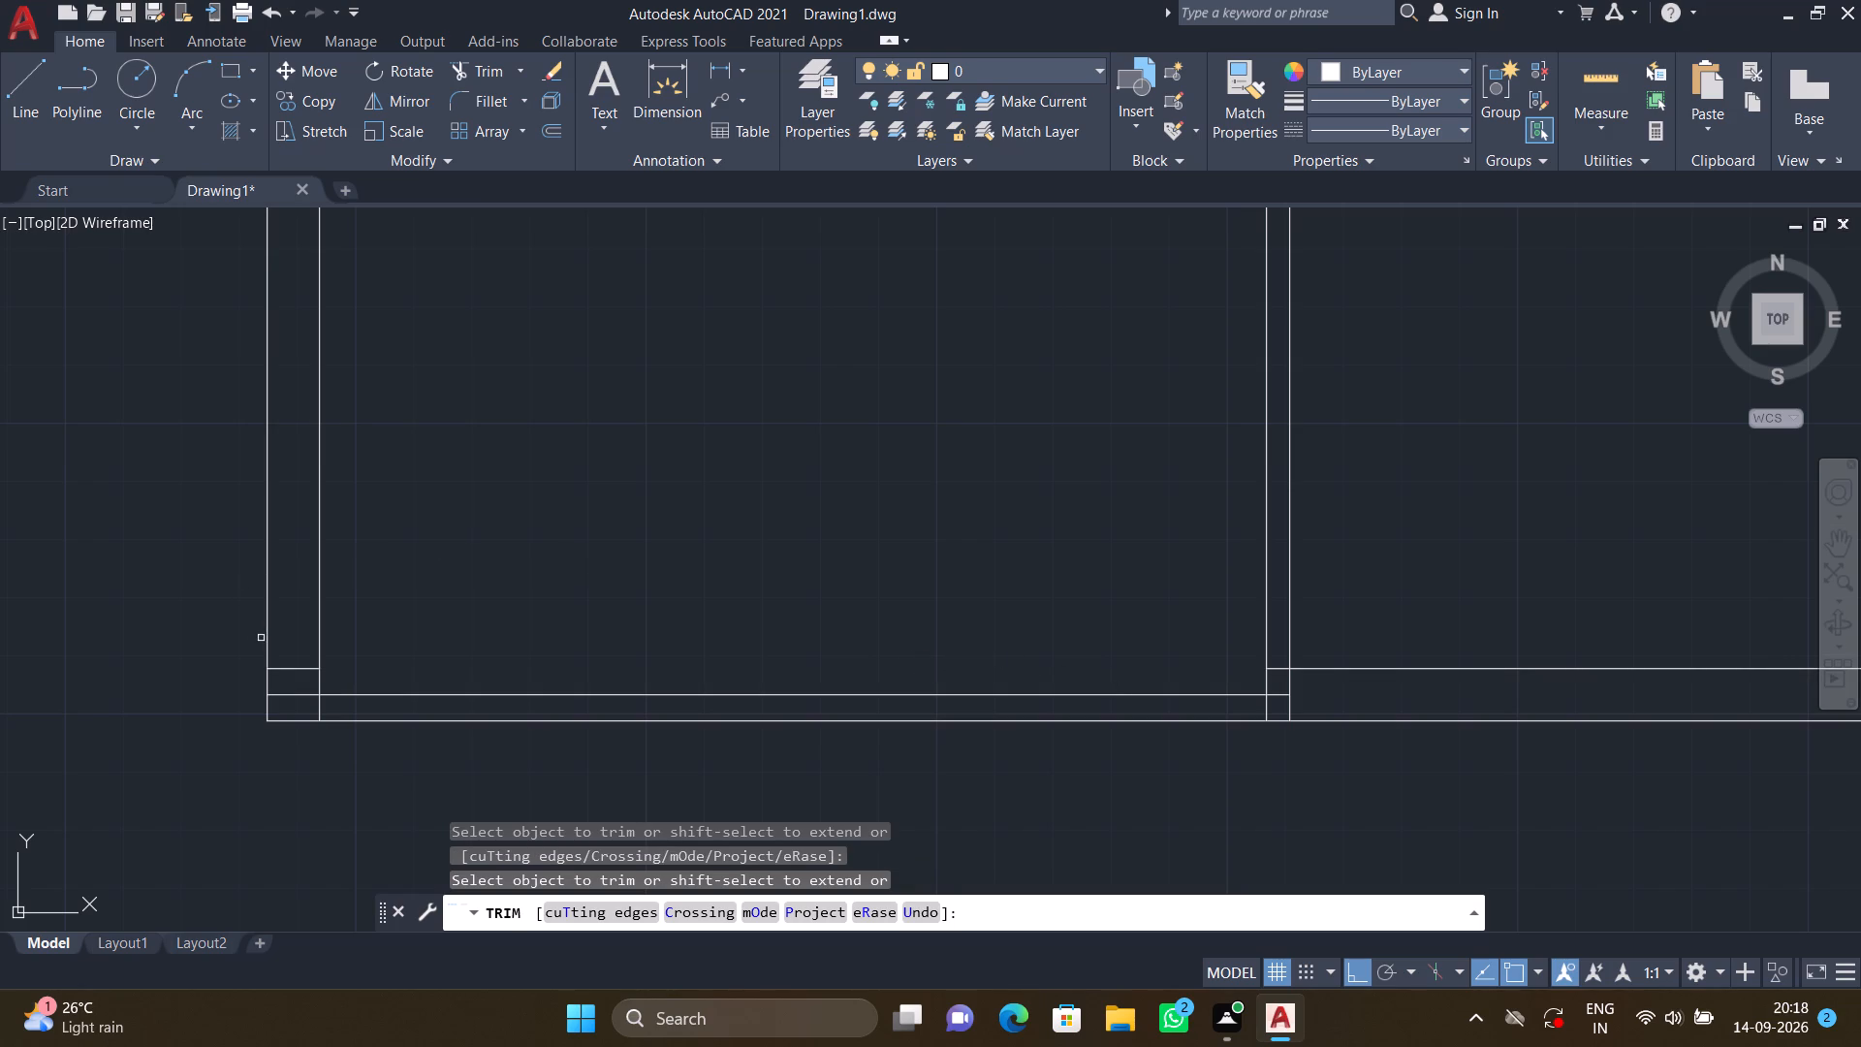
click(284, 673)
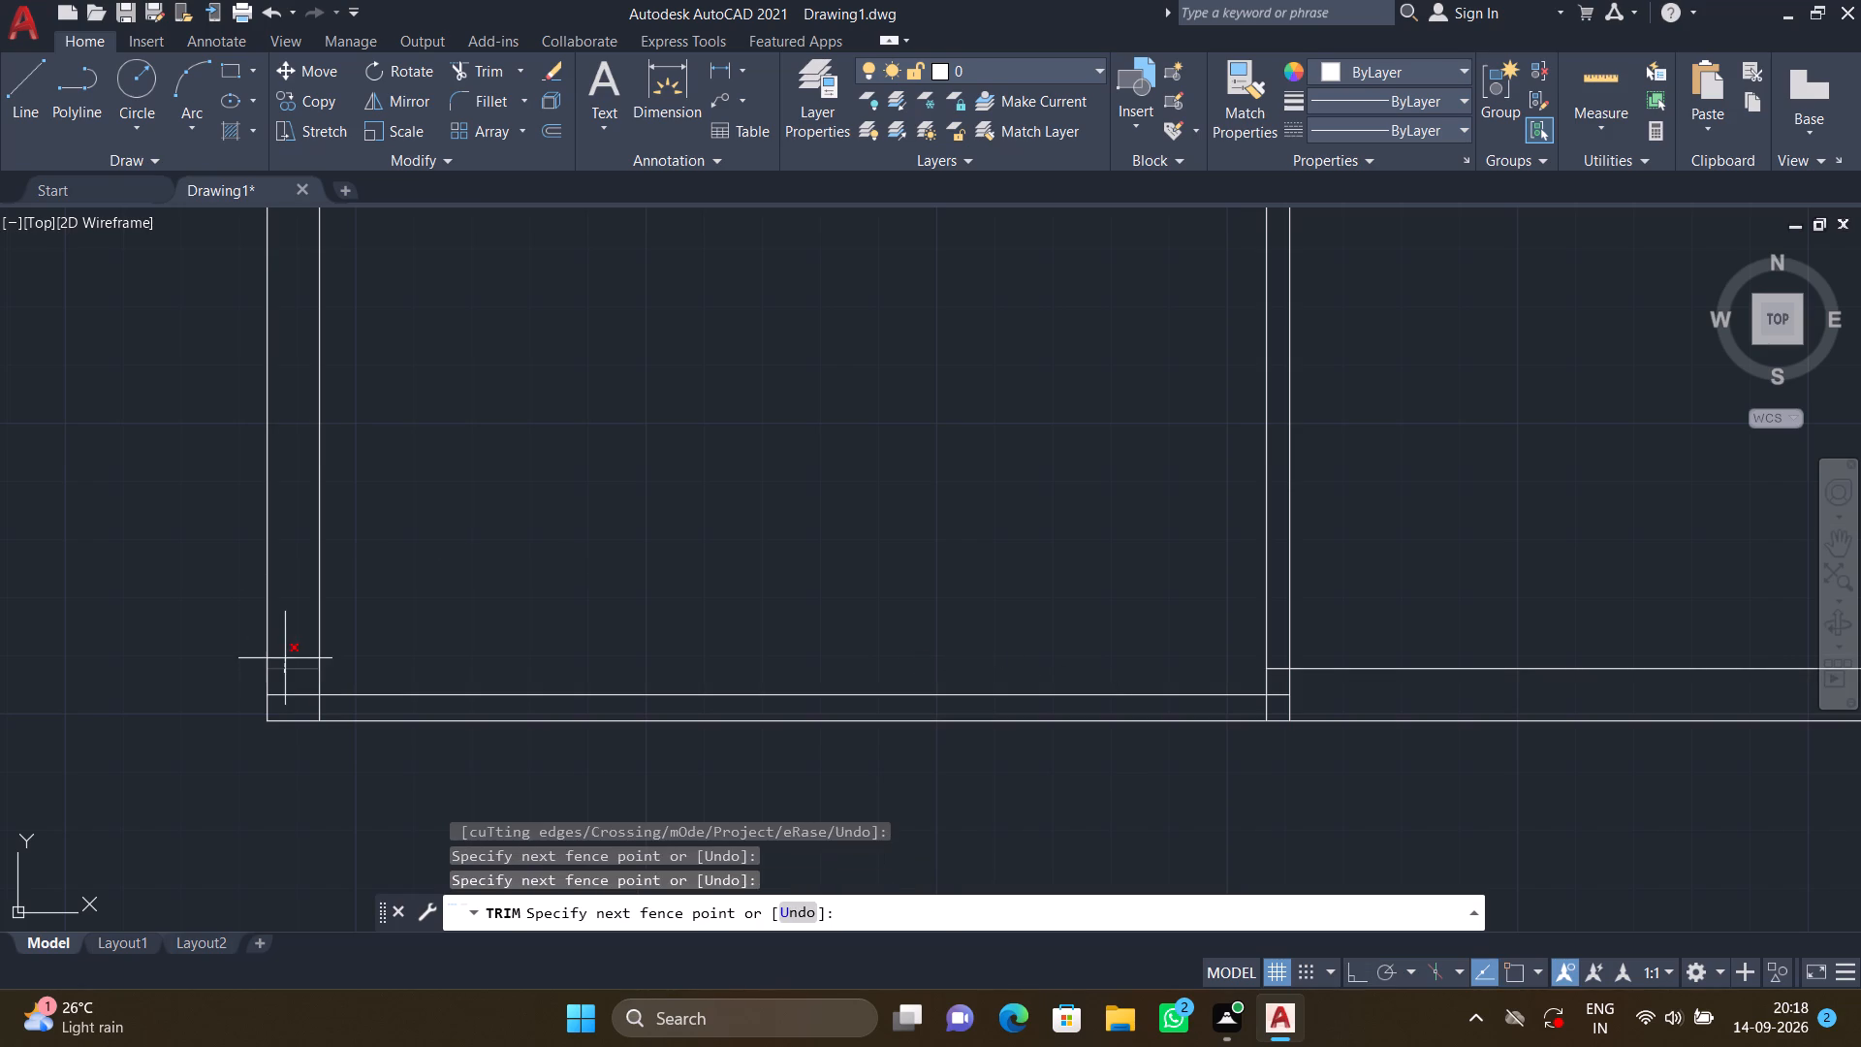
click(285, 655)
scroll(1266, 674, up, 2)
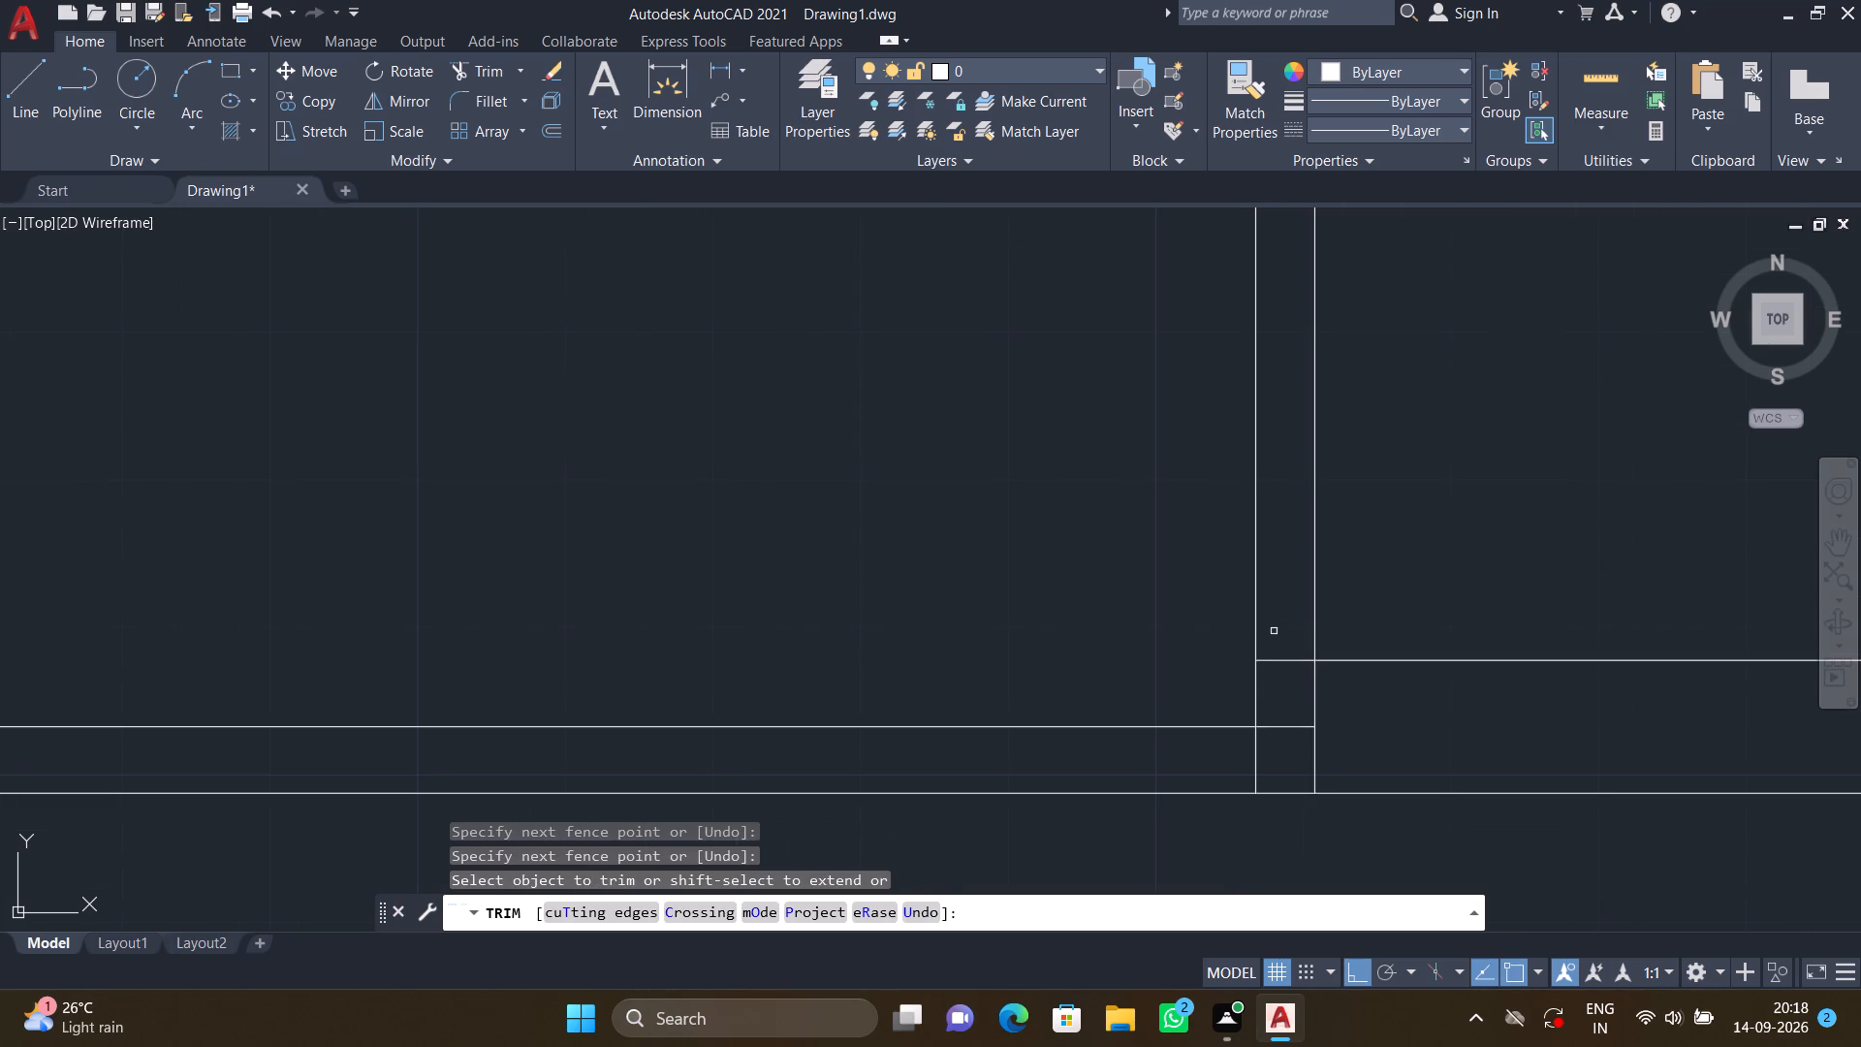
click(1277, 632)
click(1277, 672)
key(Return)
Measure the lower-left room's clear width and height with Quick Measure.
scroll(1297, 658, down, 3)
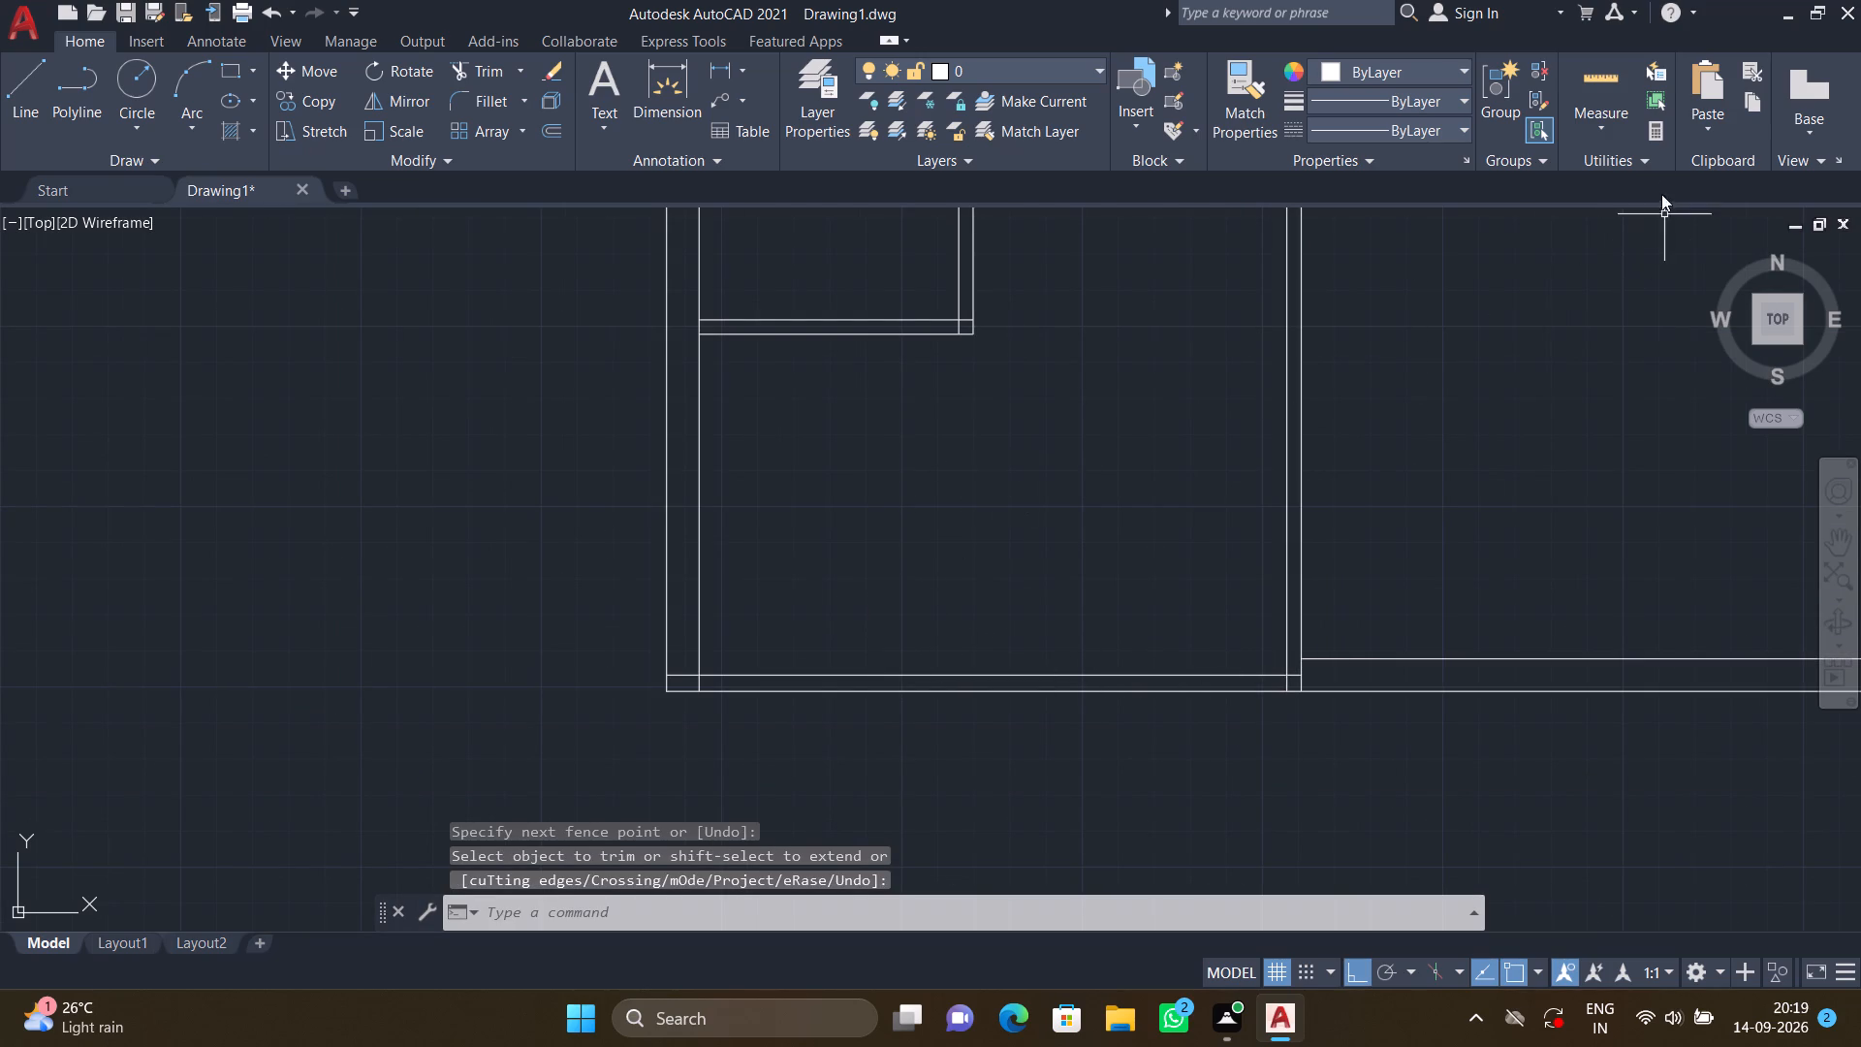
click(1595, 124)
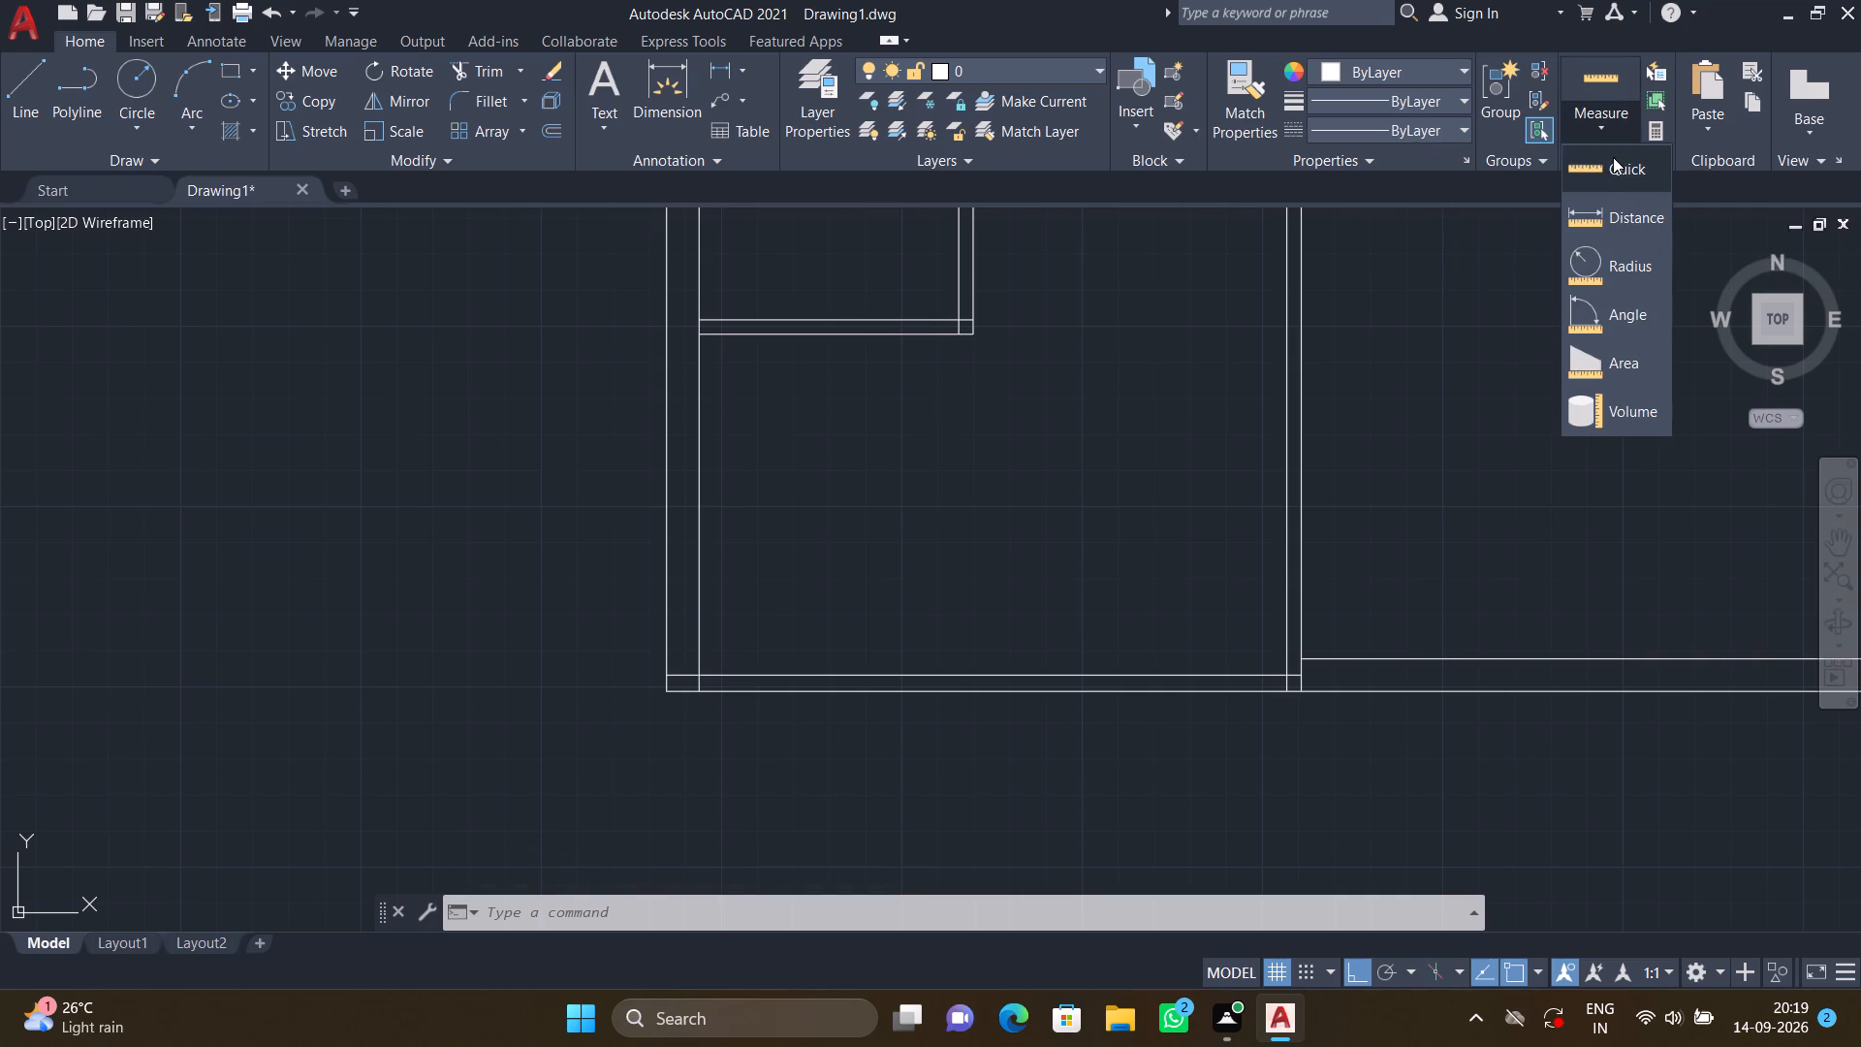
click(1613, 157)
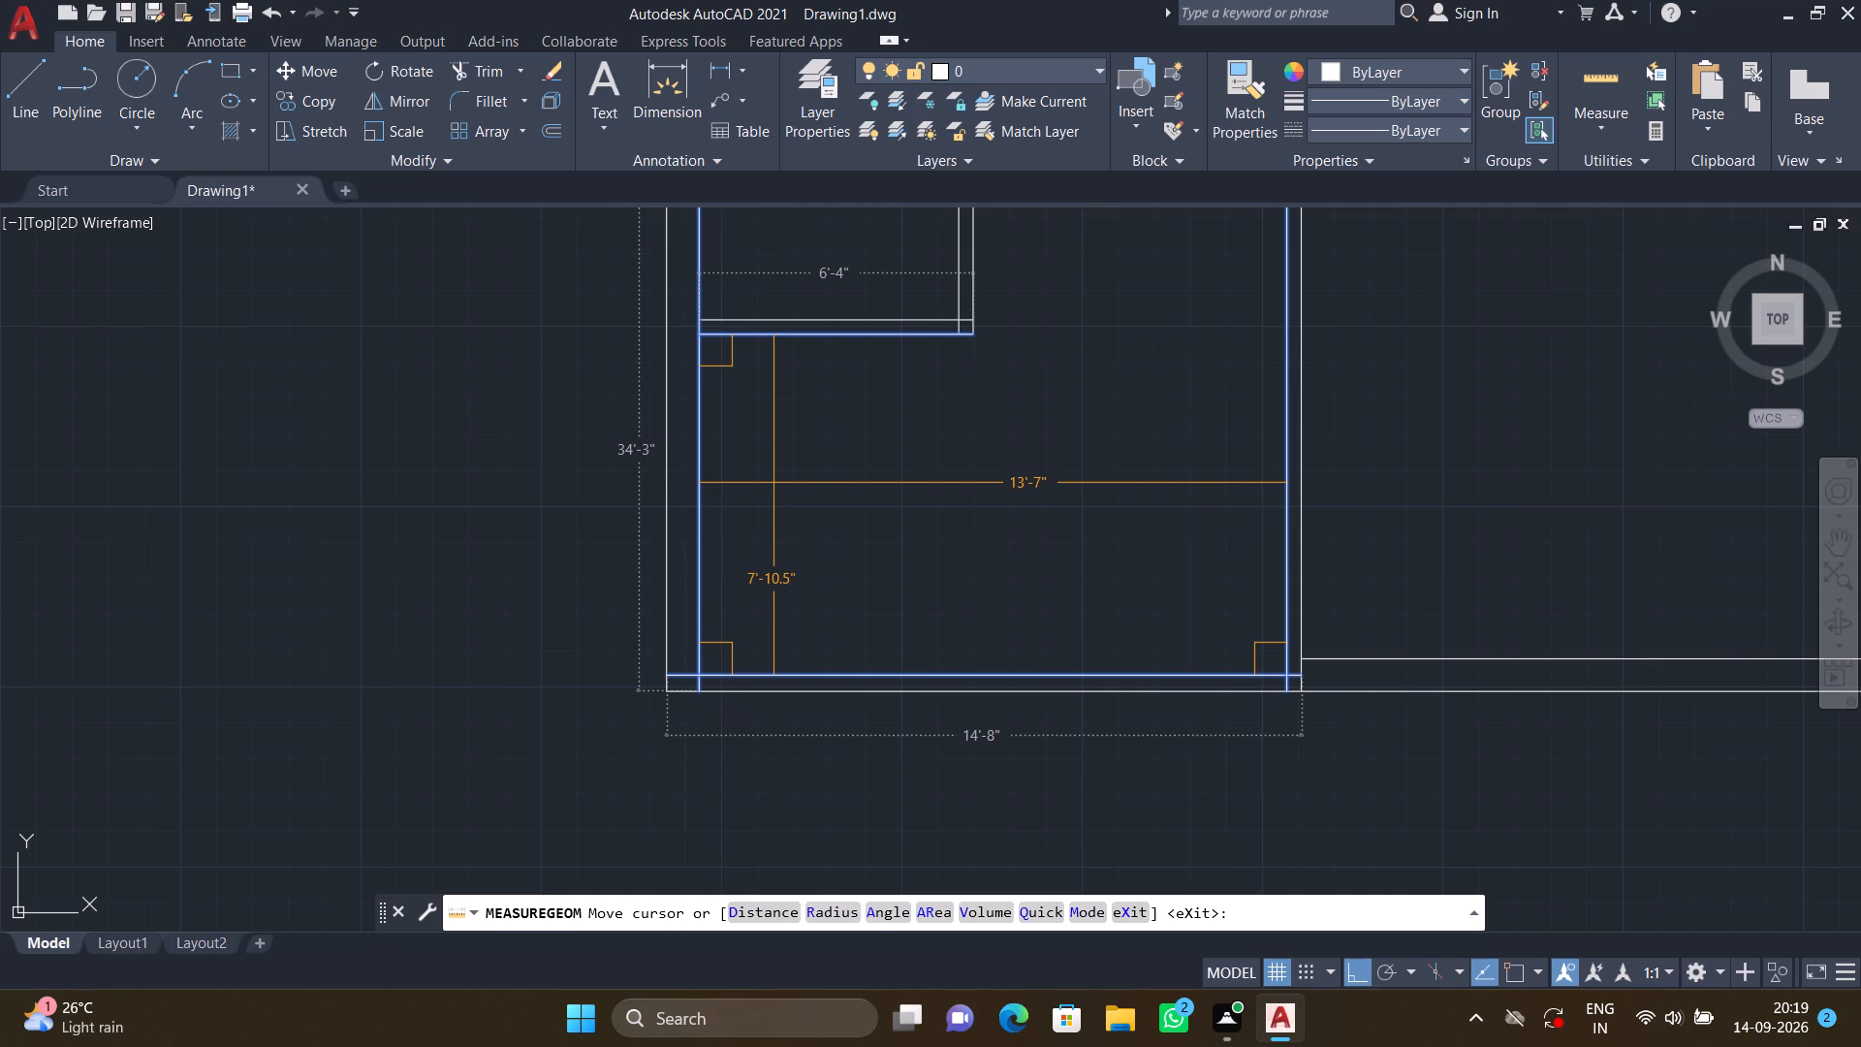
key(Escape)
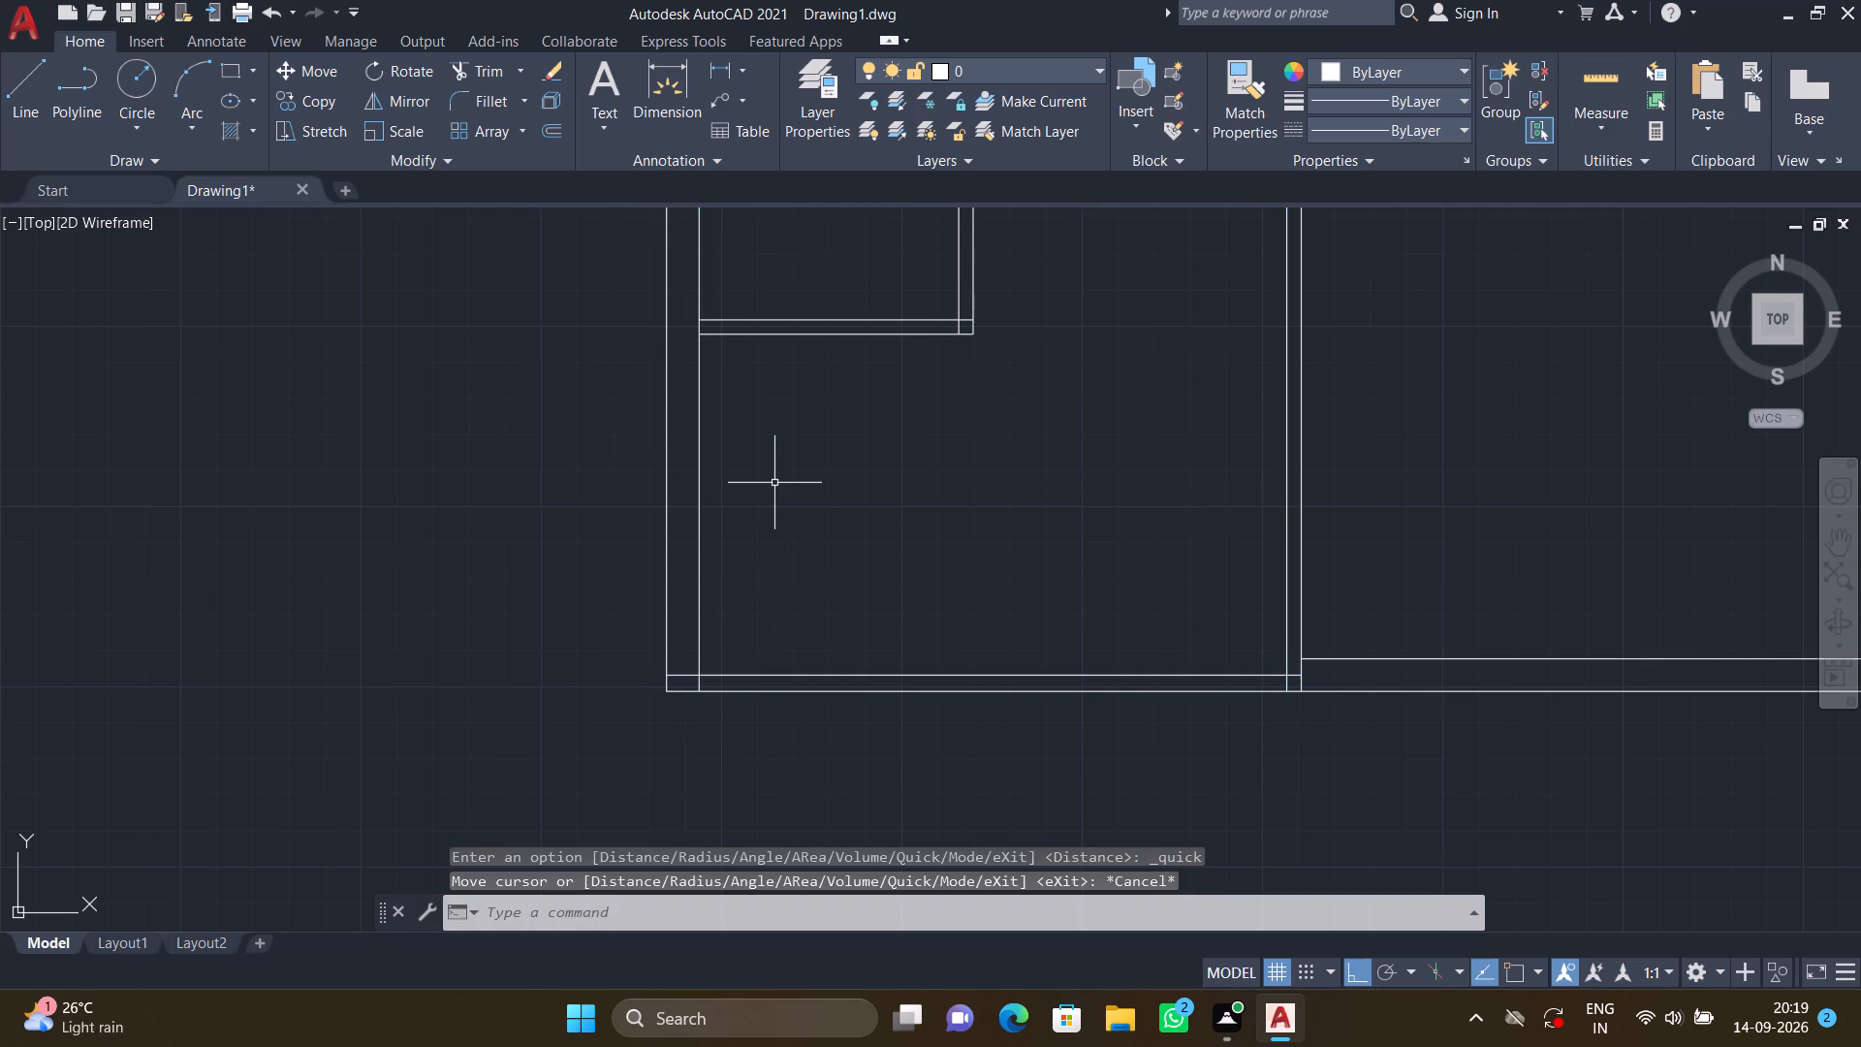
Trim away both lines of the lowest horizontal partition between the left wall and the short vertical partition.
scroll(761, 423, down, 1)
middle_drag(831, 394, 836, 576)
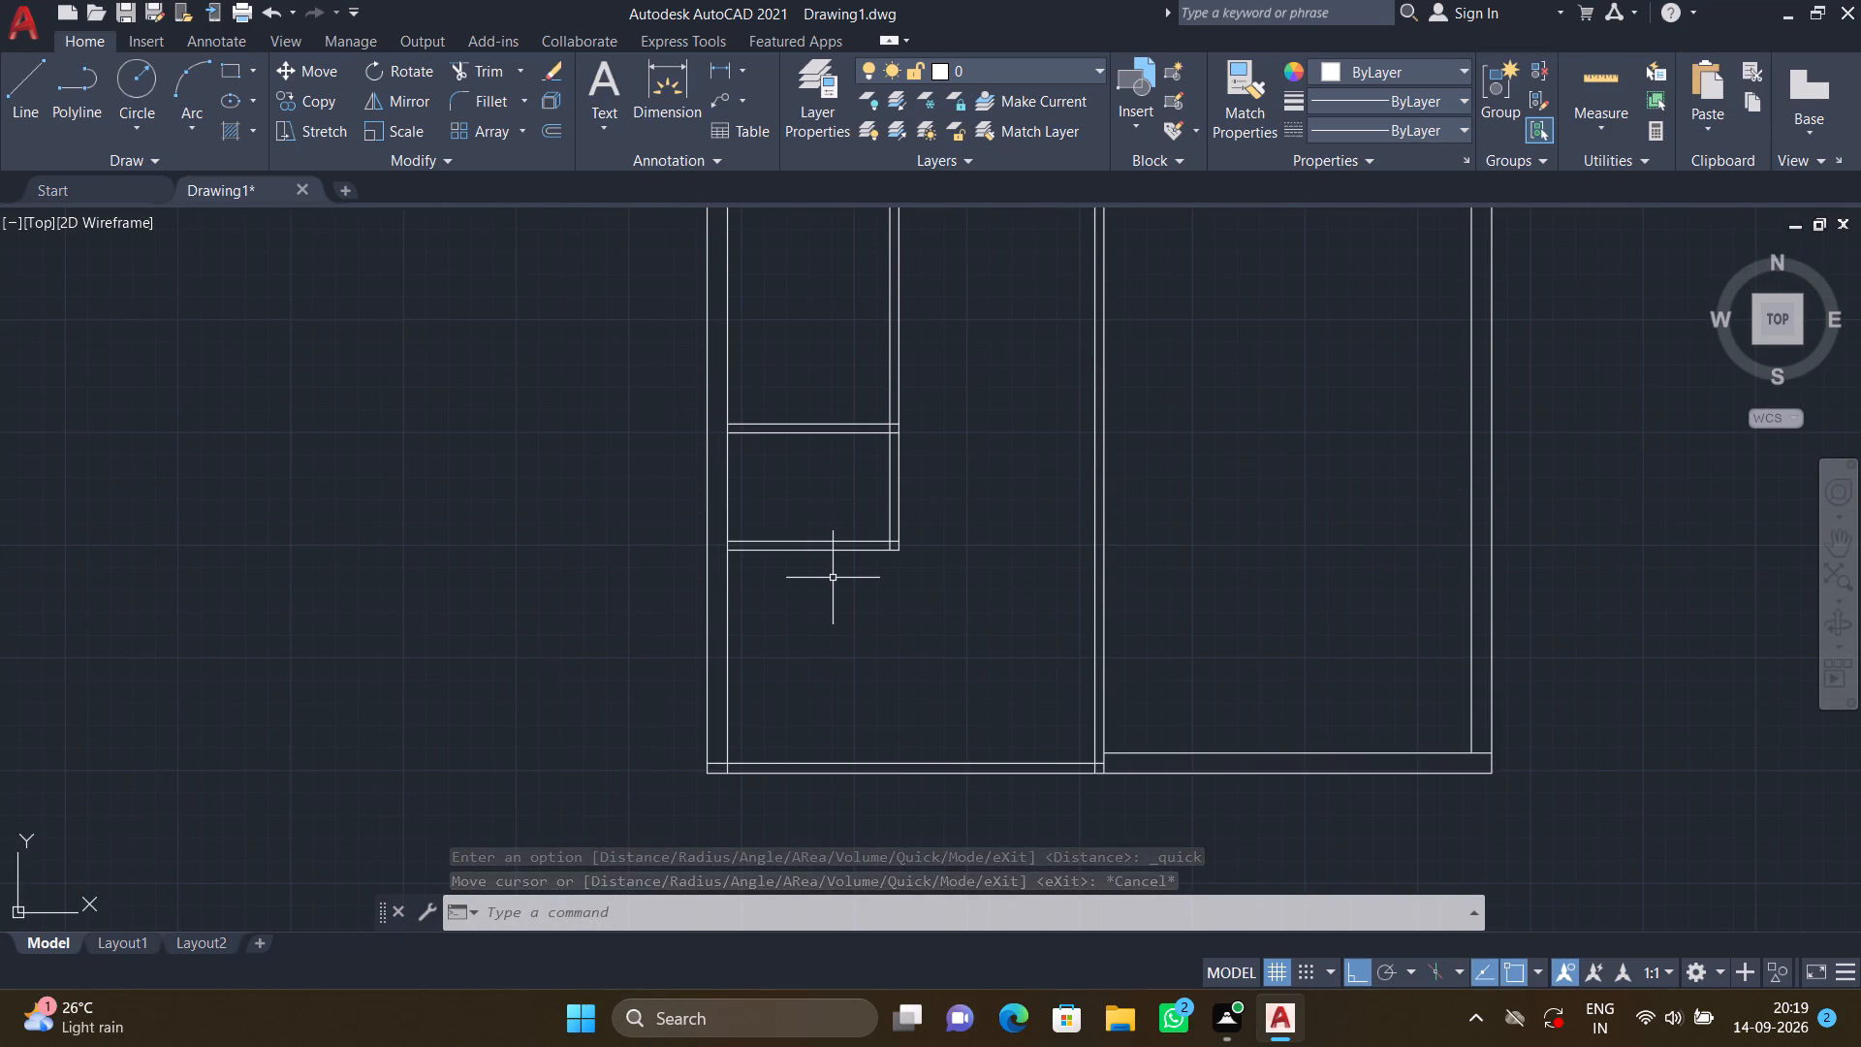
text(TR)
key(Return)
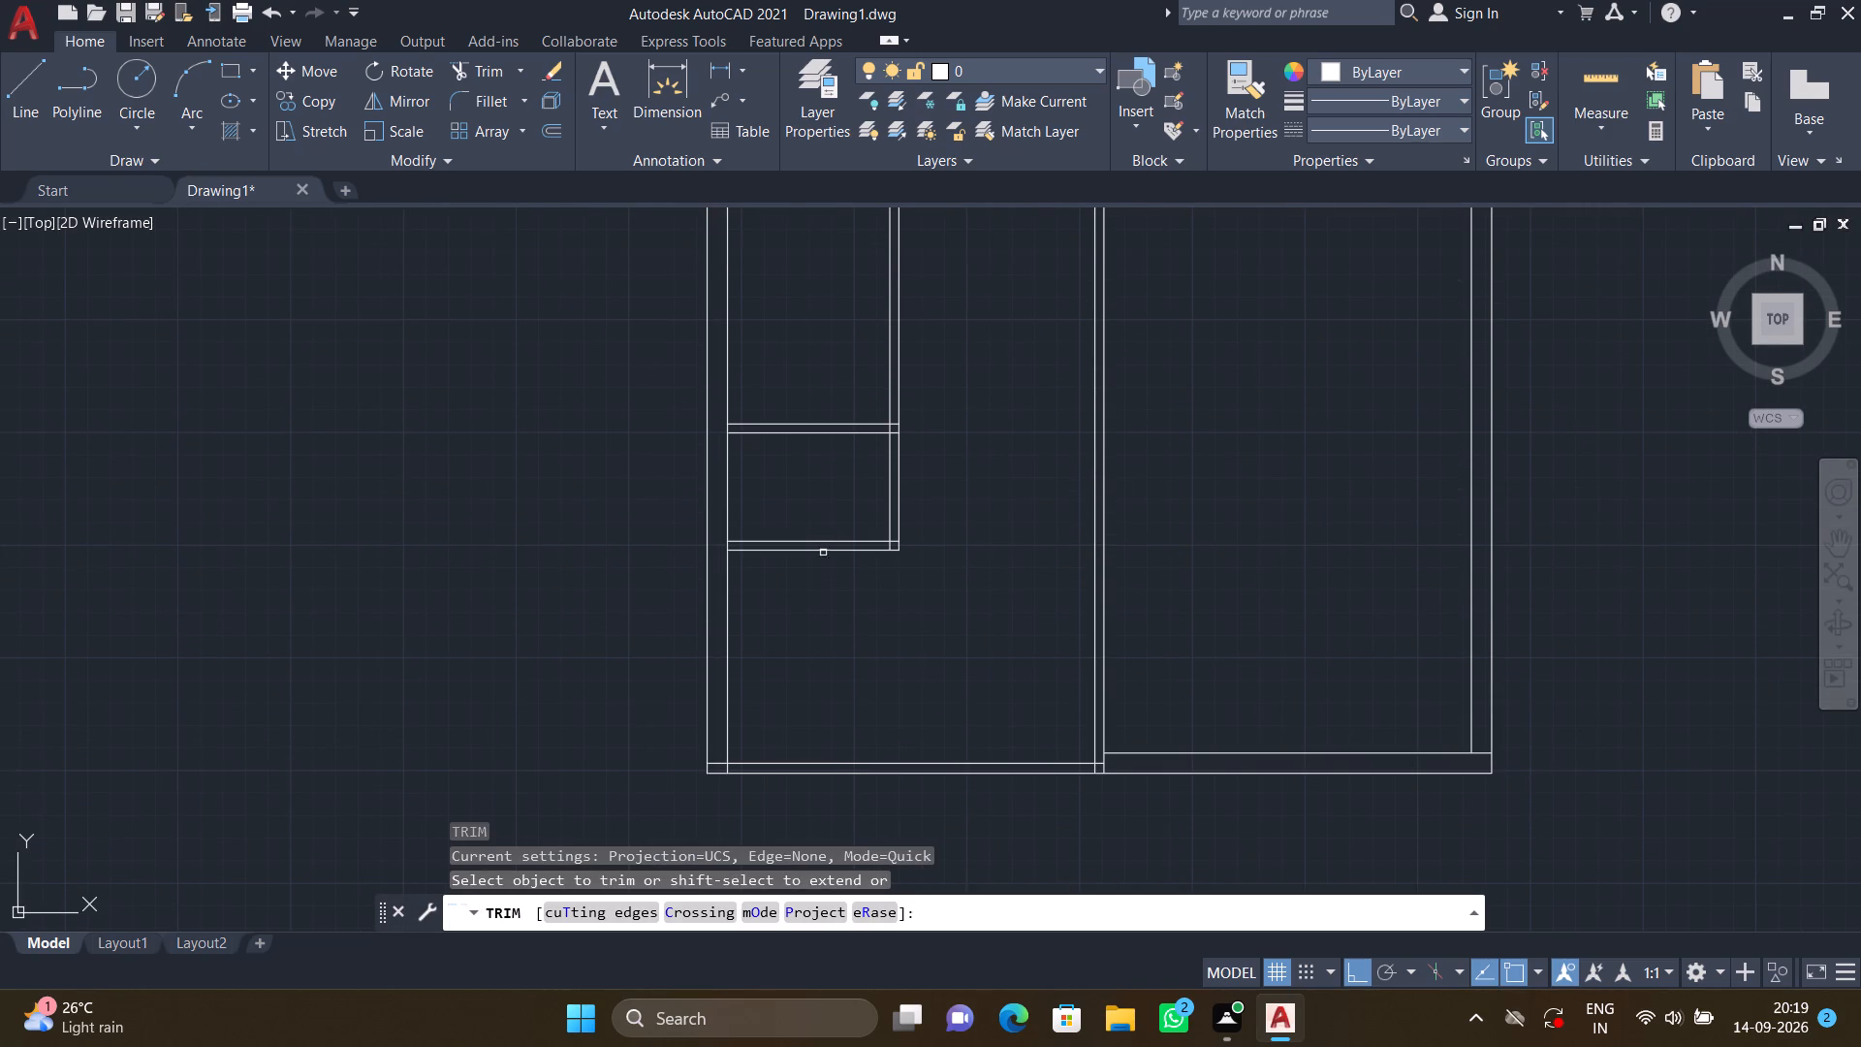
click(809, 514)
click(801, 578)
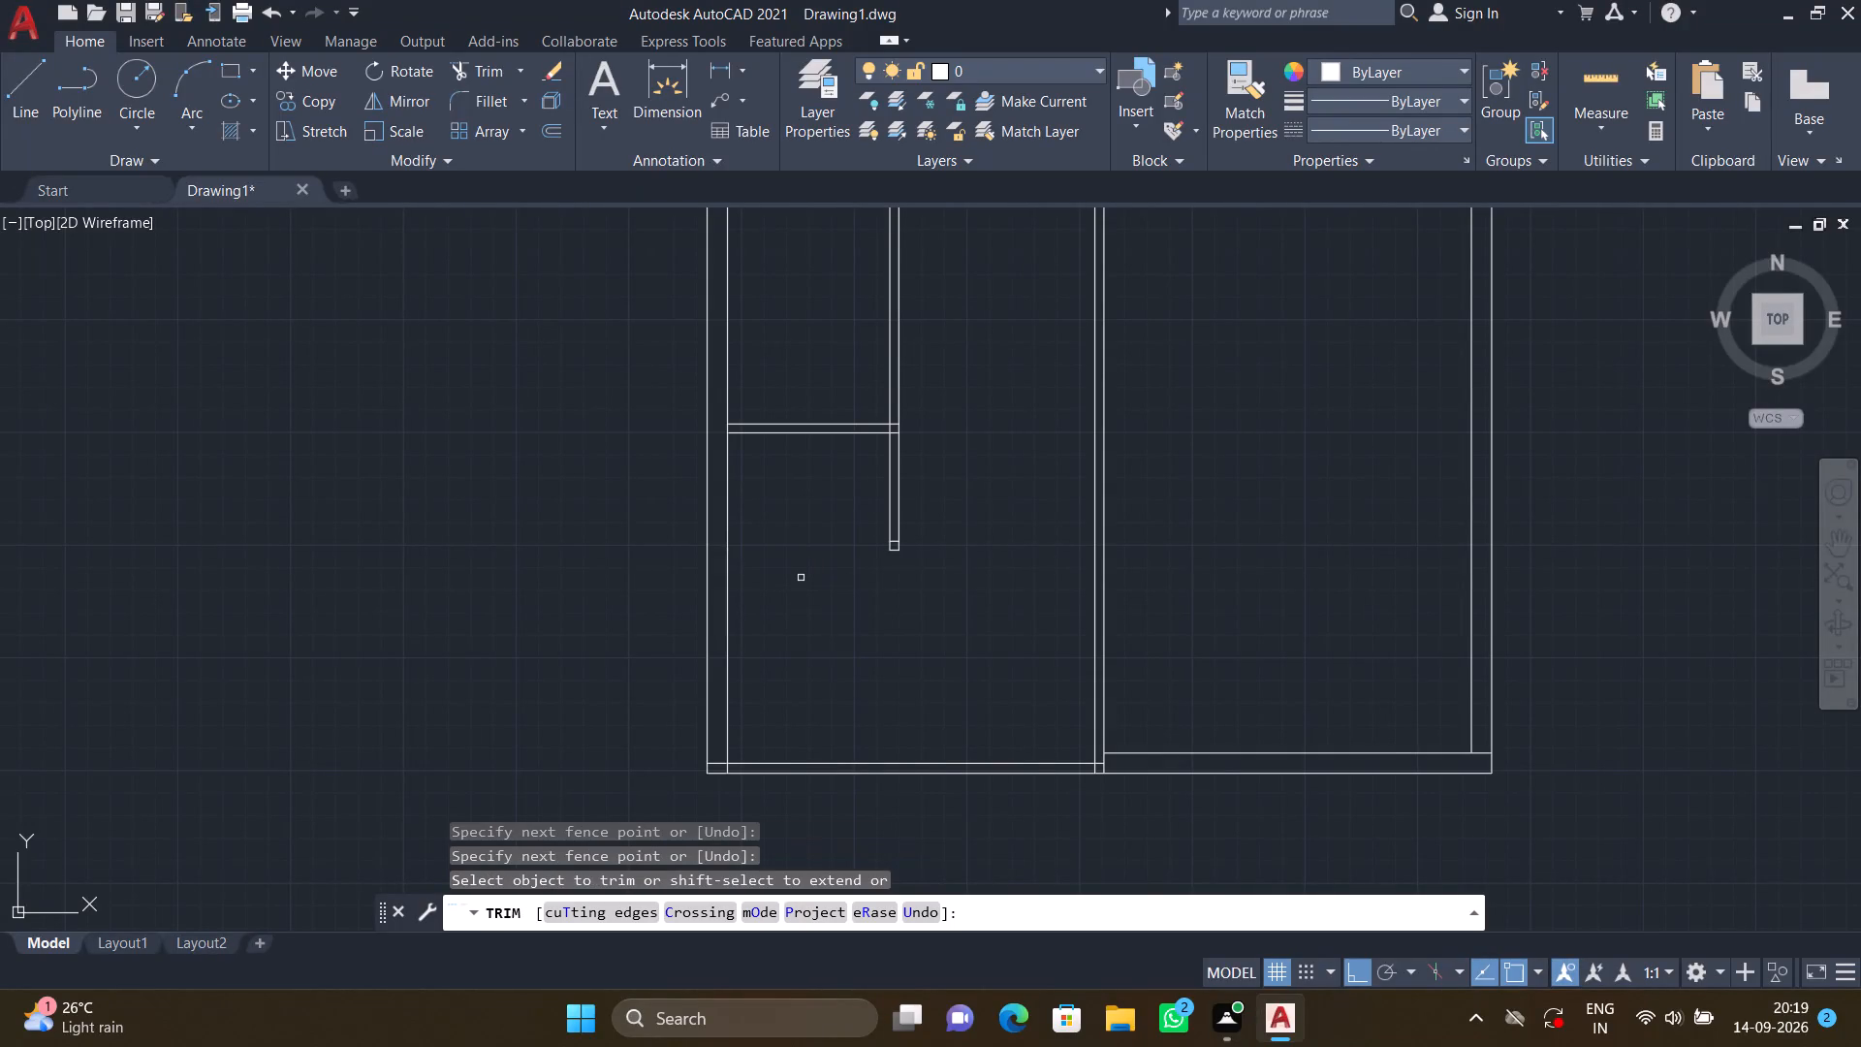
key(Return)
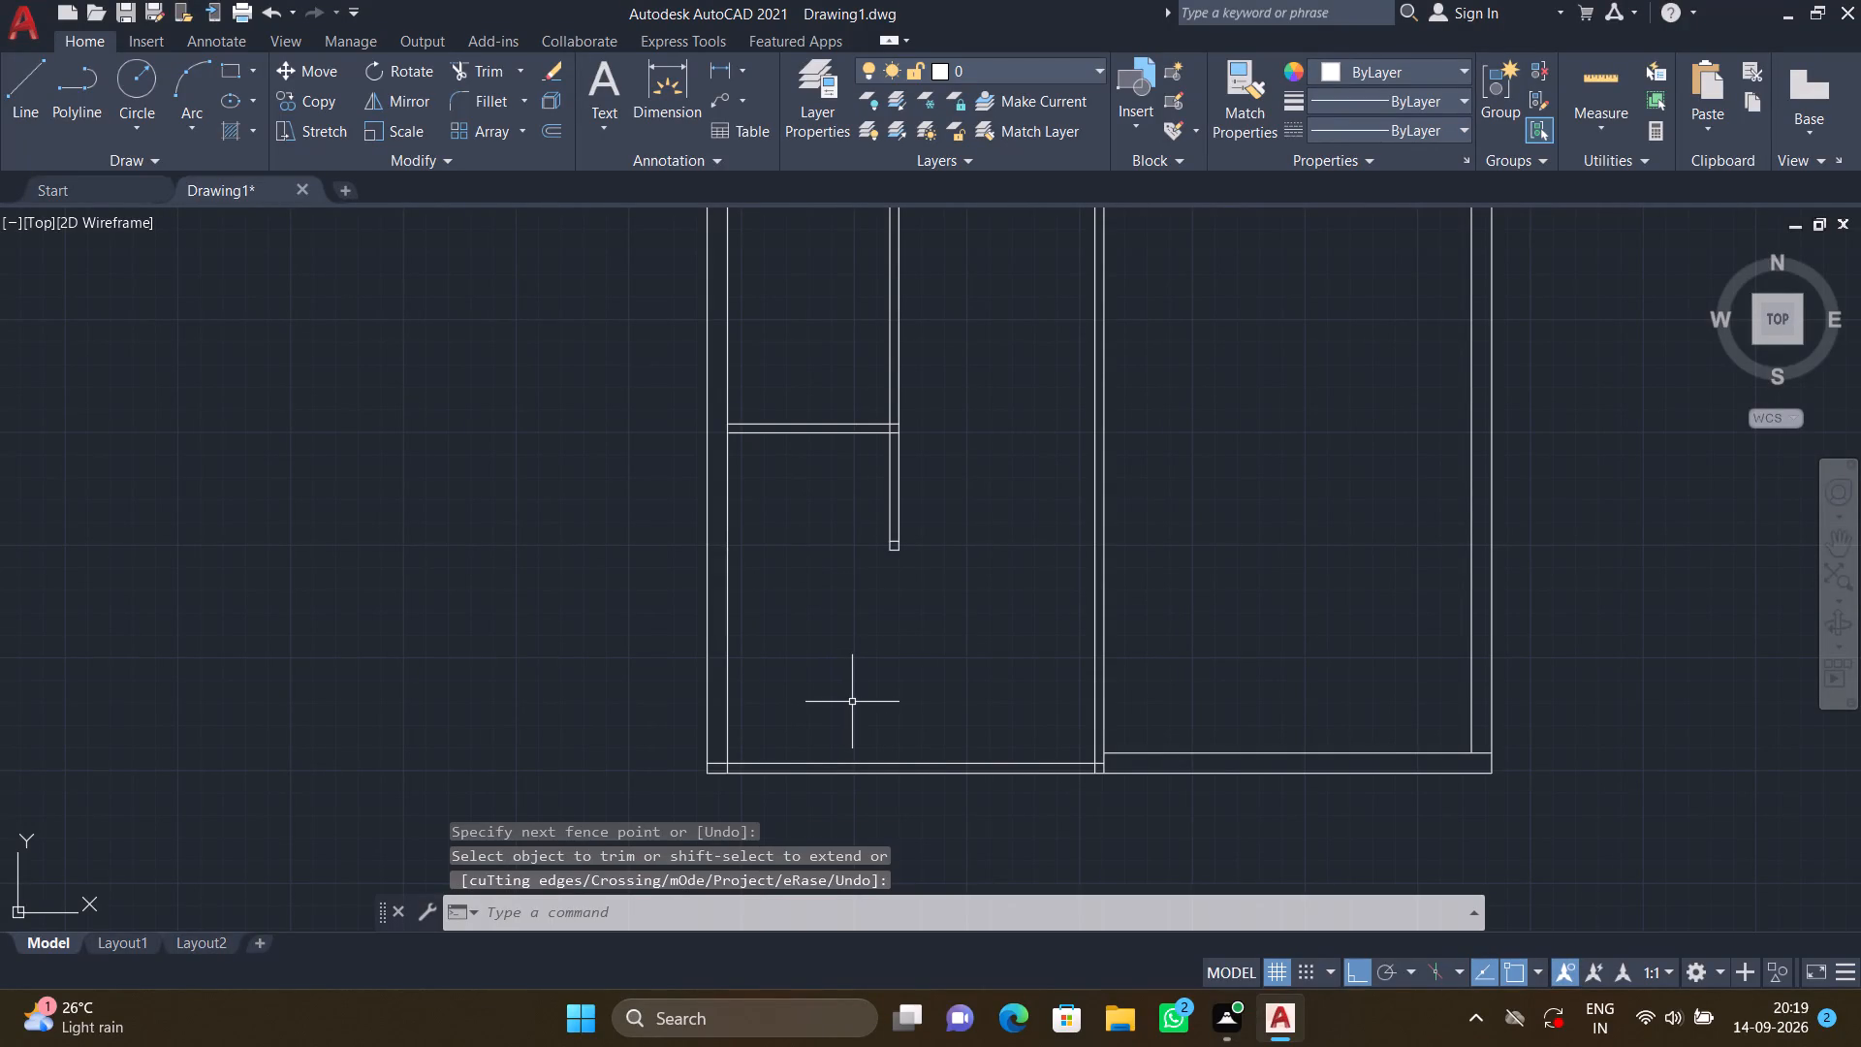
Offset the inner line of the lower-left room's bottom wall 7'8" upward.
key(o)
key(Return)
text(7')
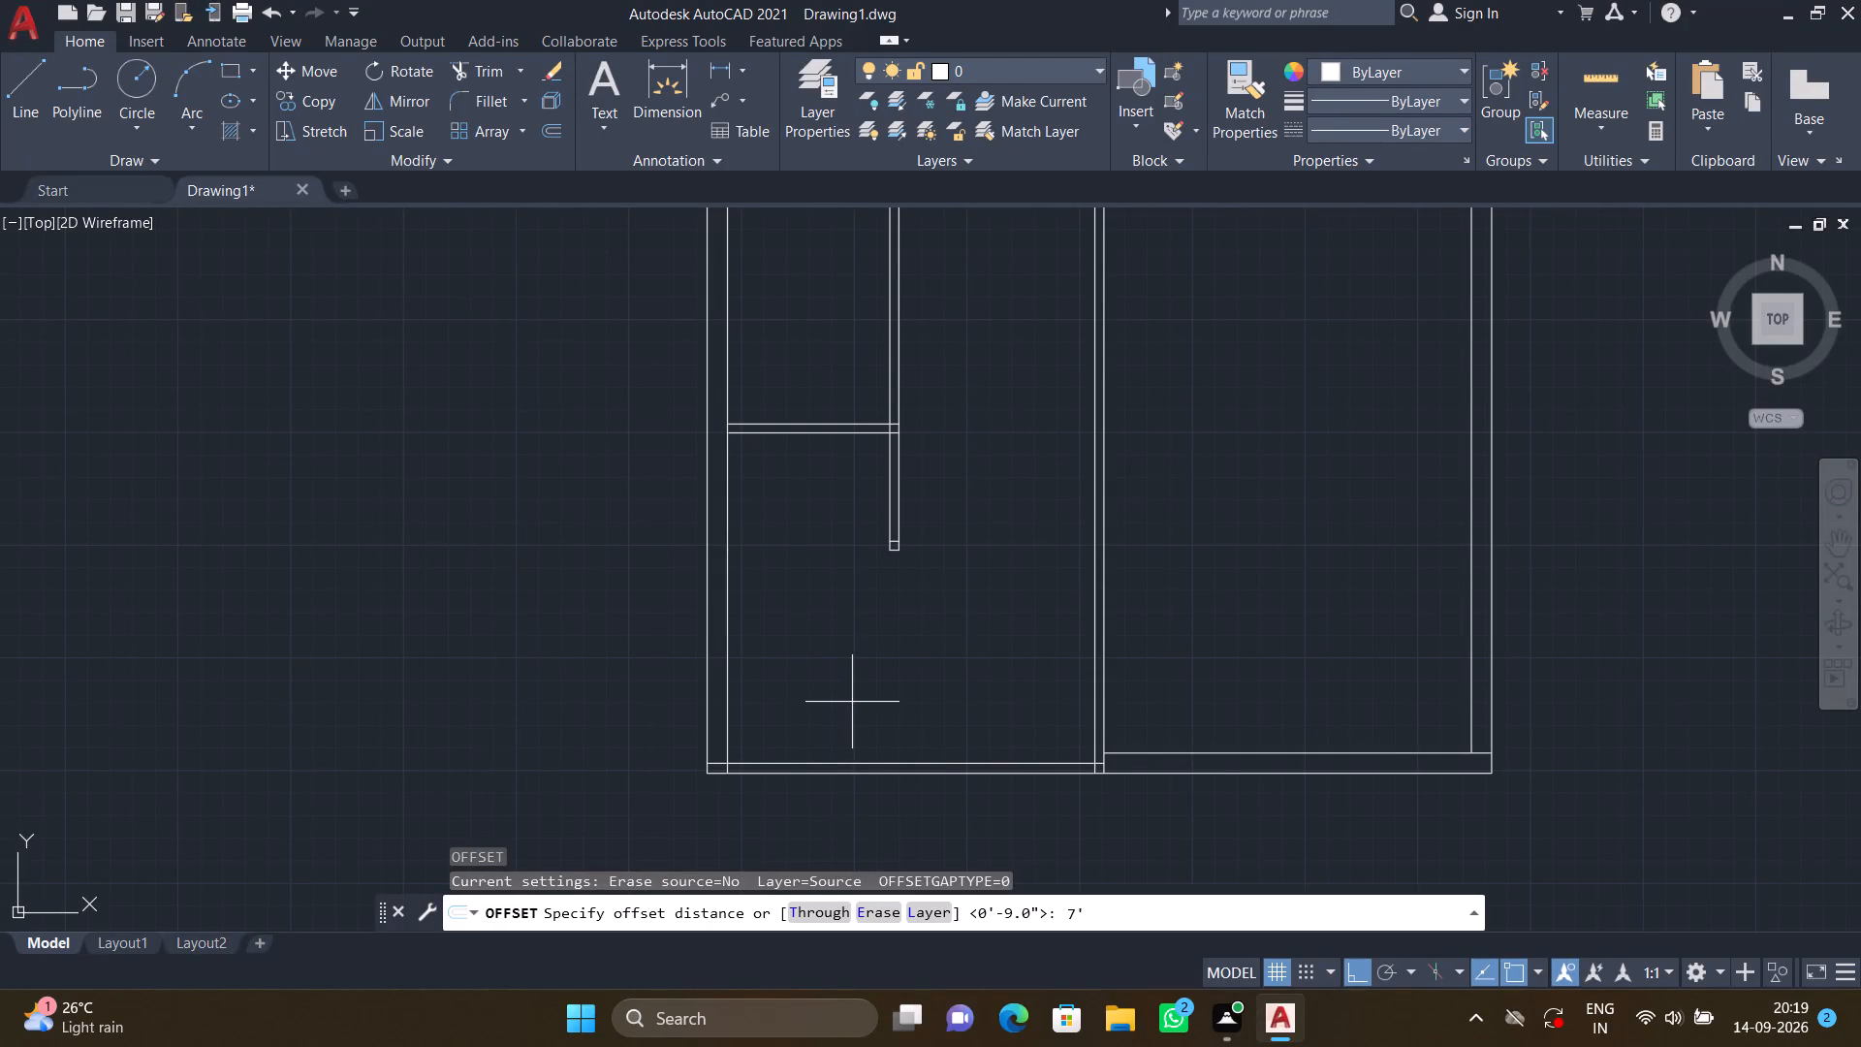
text(8")
key(Return)
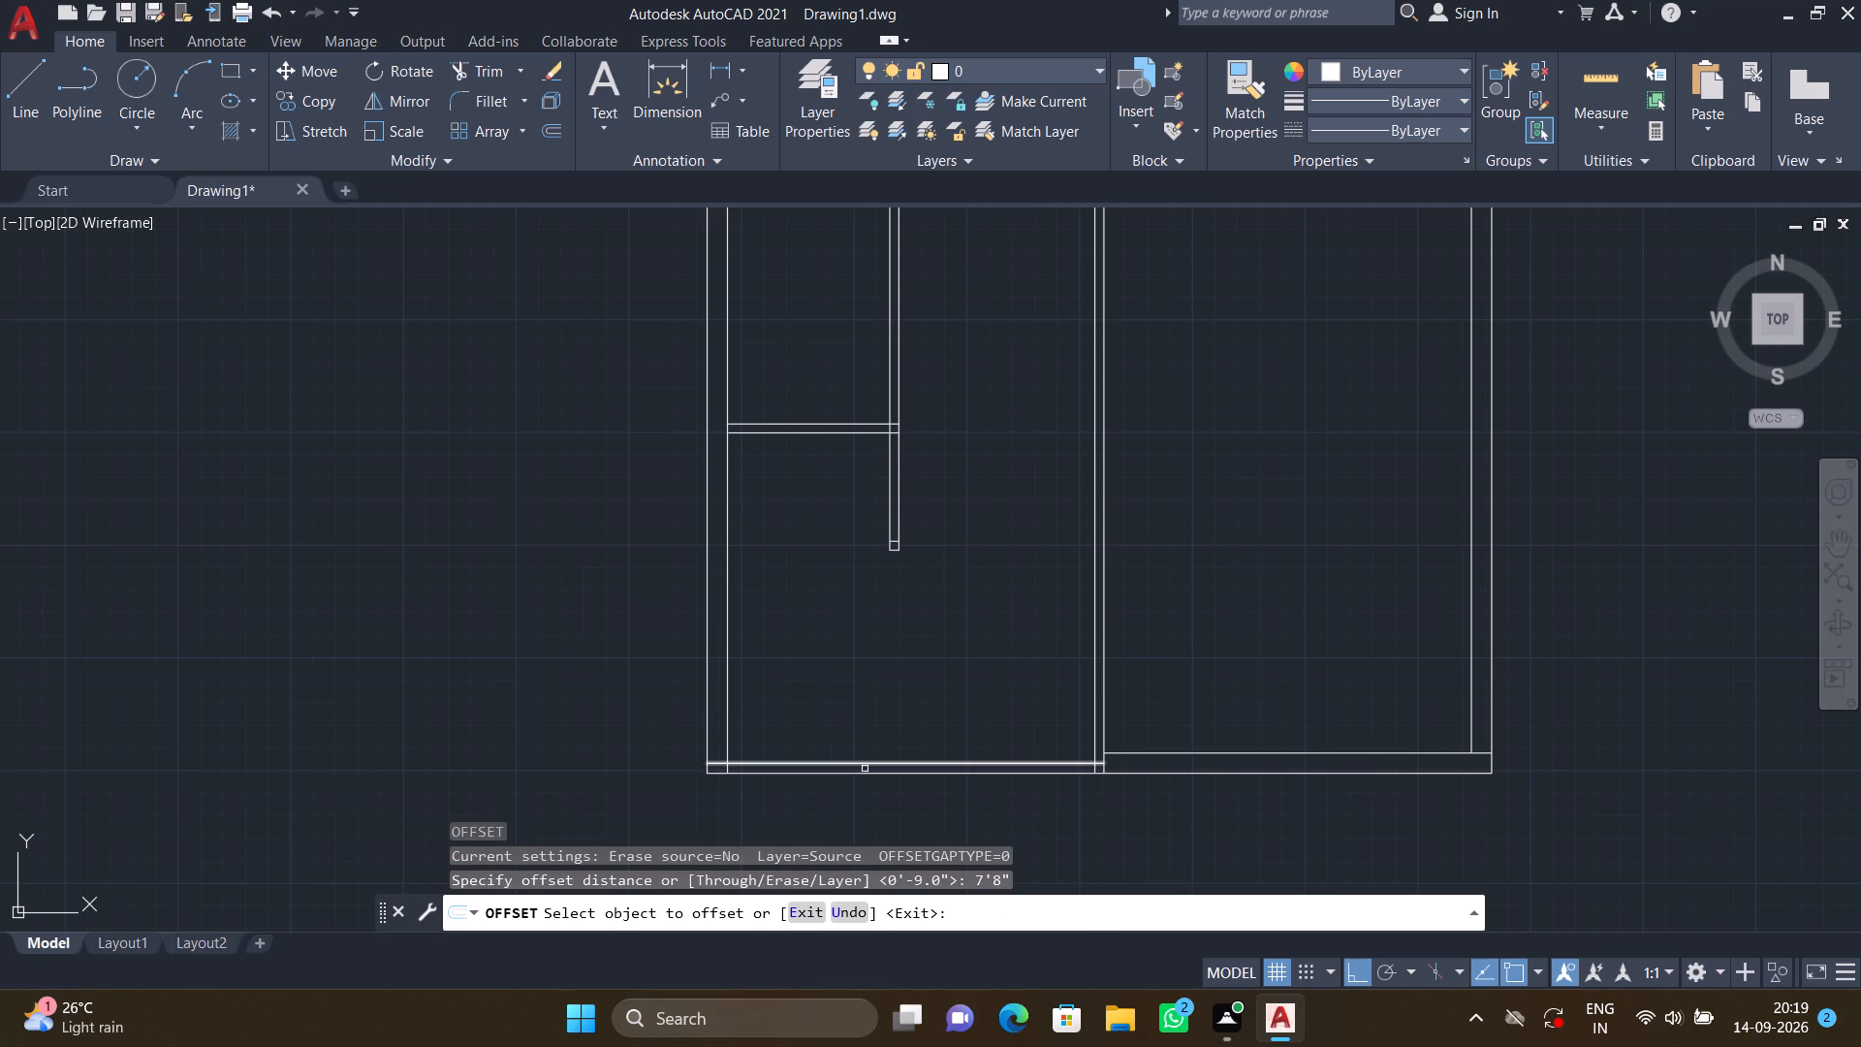
click(867, 762)
click(876, 626)
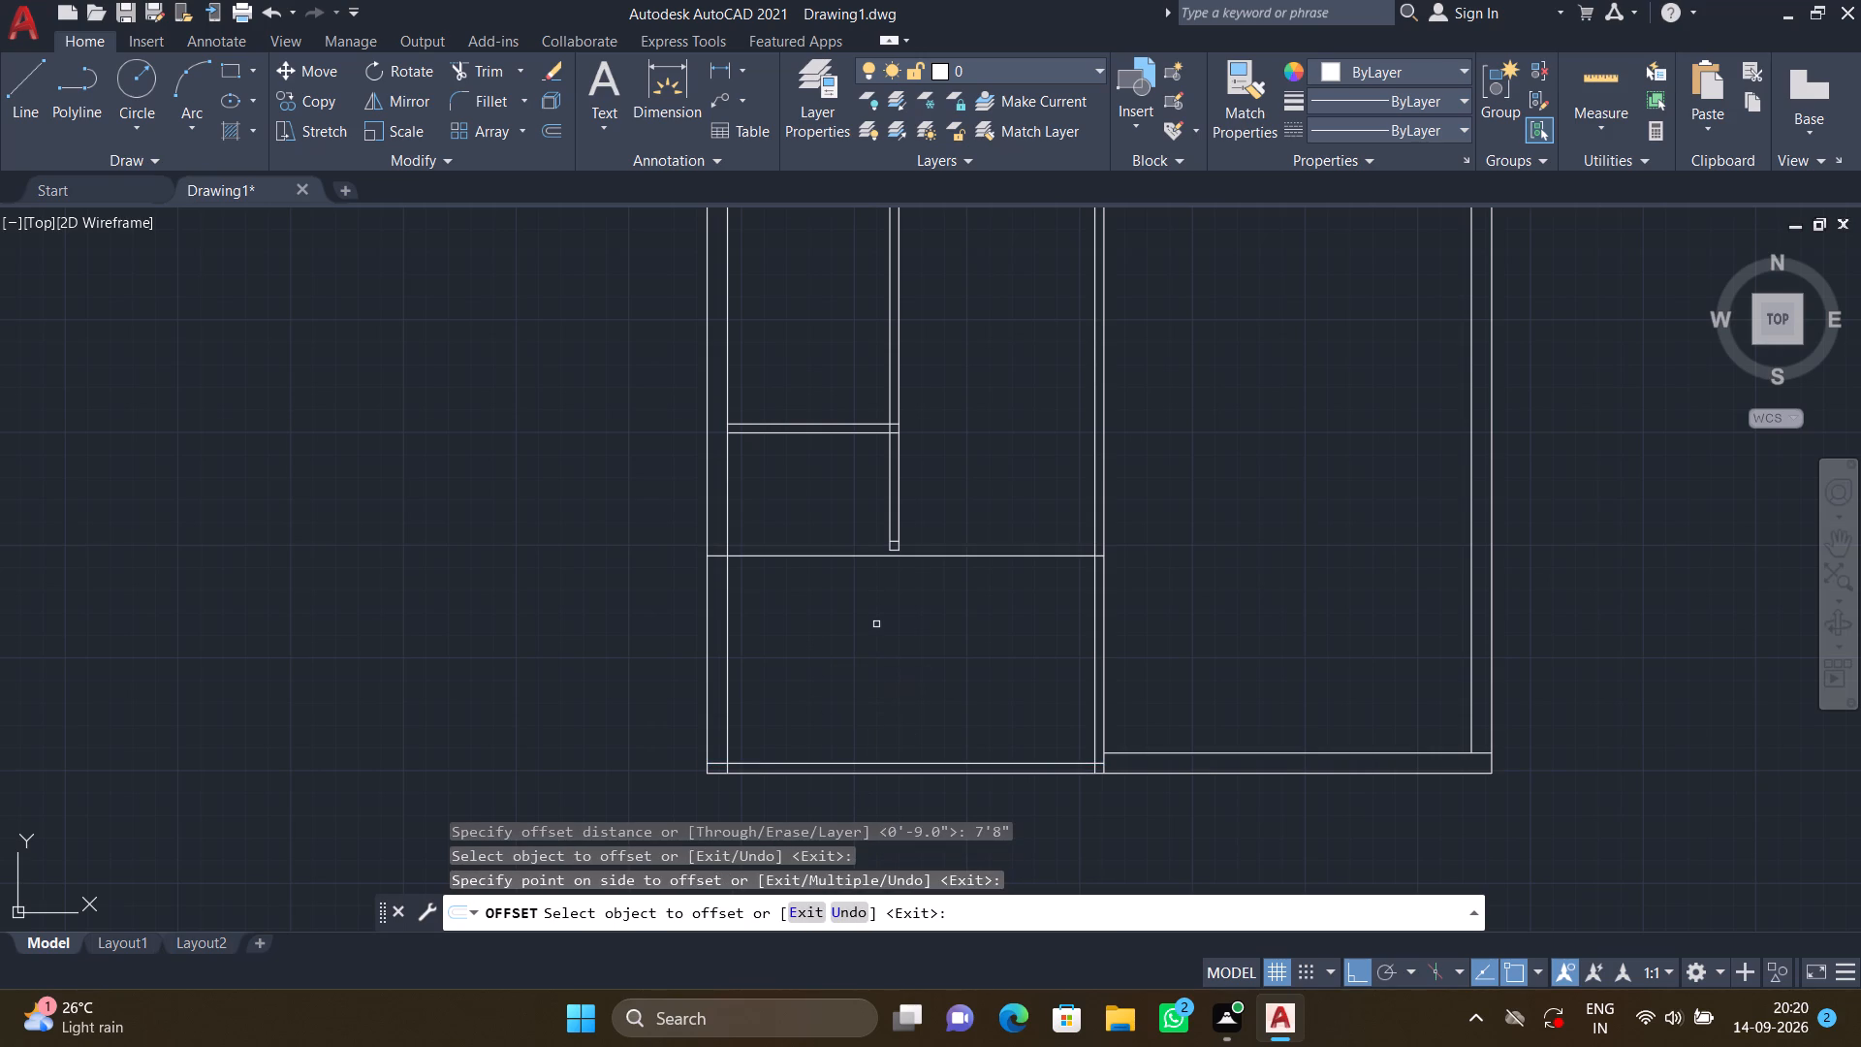
key(Return)
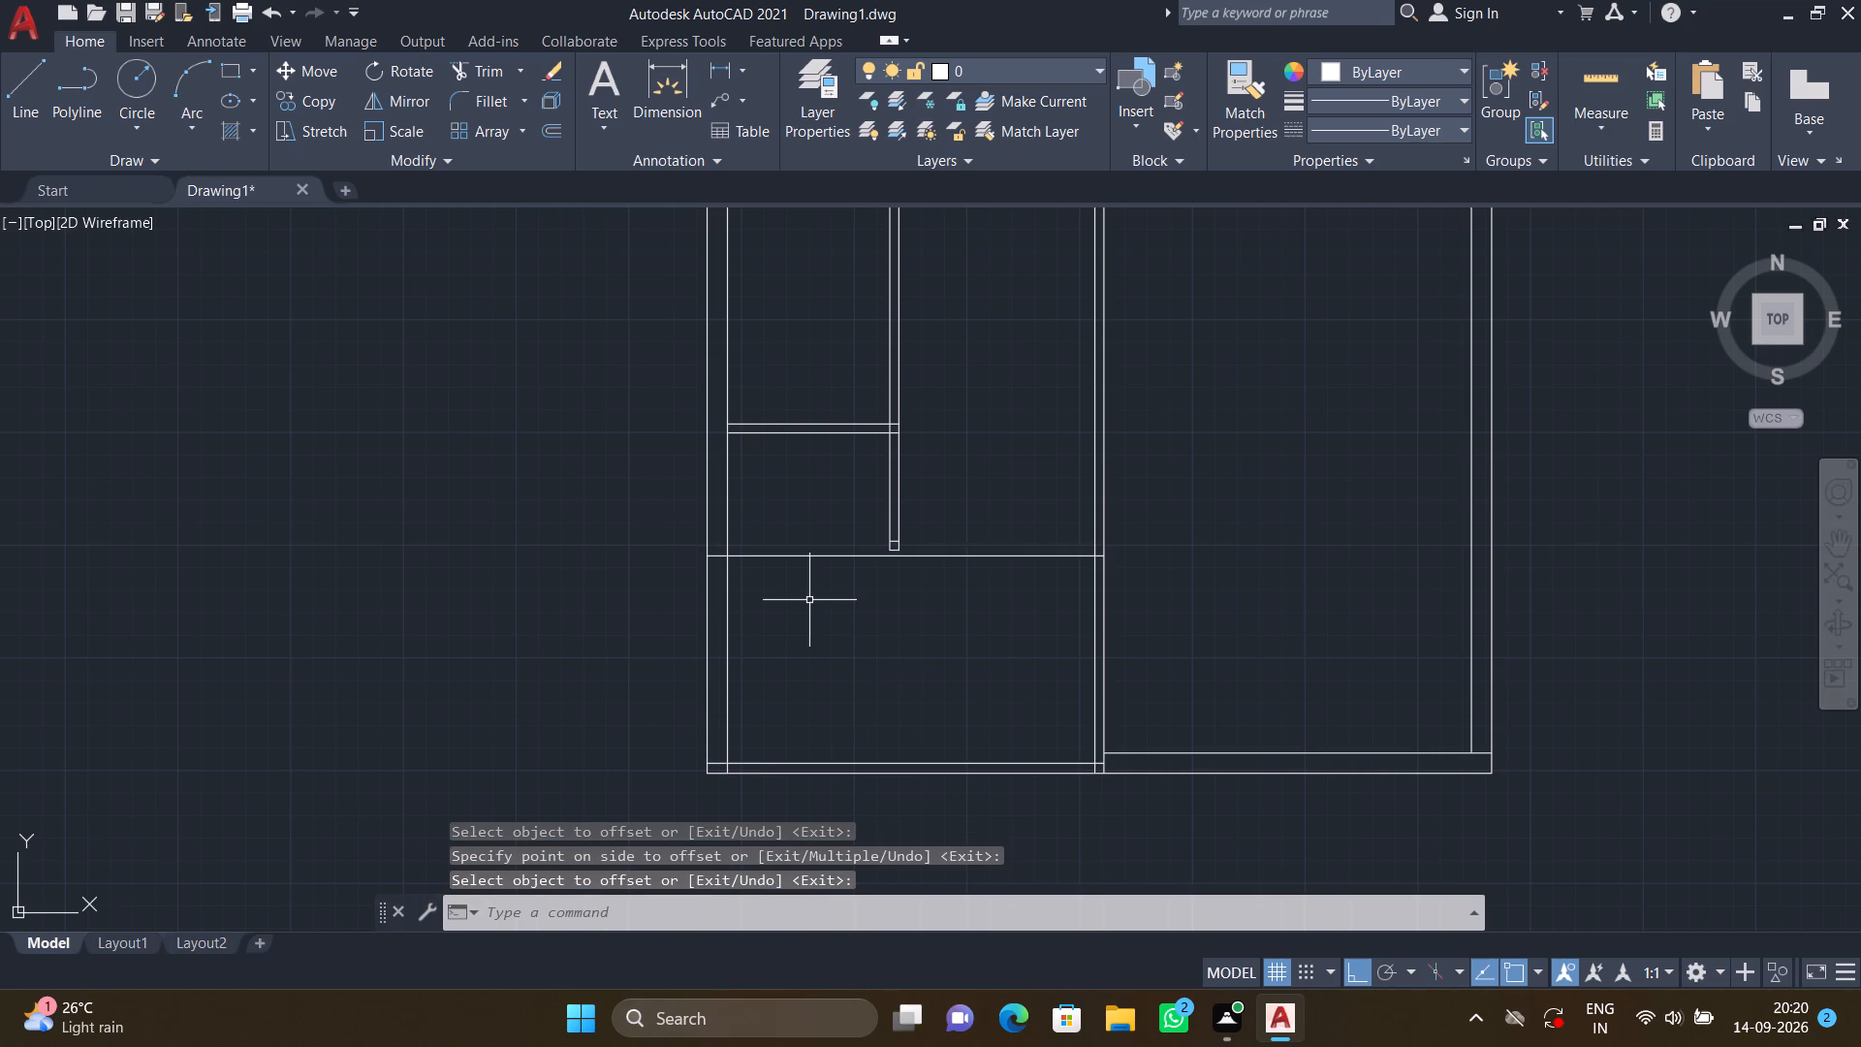
Offset the new horizontal line above the lower-left room 4" upward to form a partition.
key(o)
key(Return)
text(4")
key(Return)
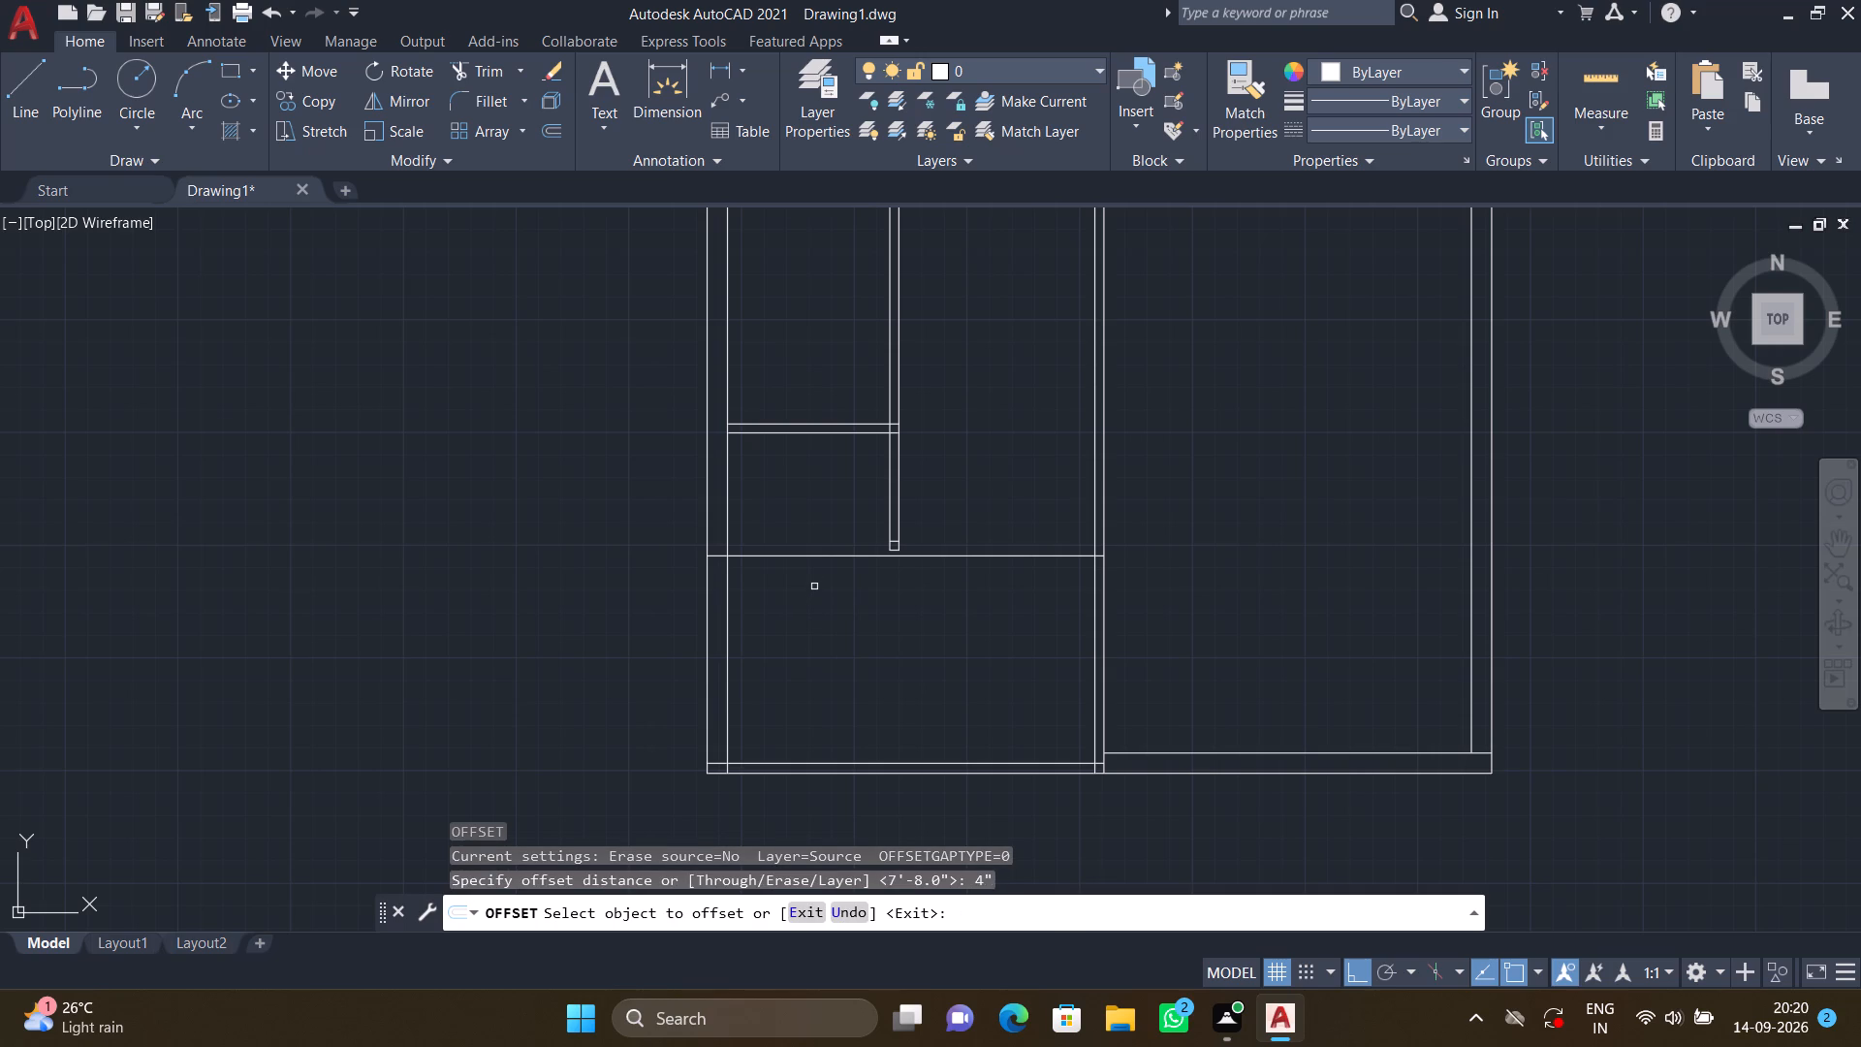
click(831, 557)
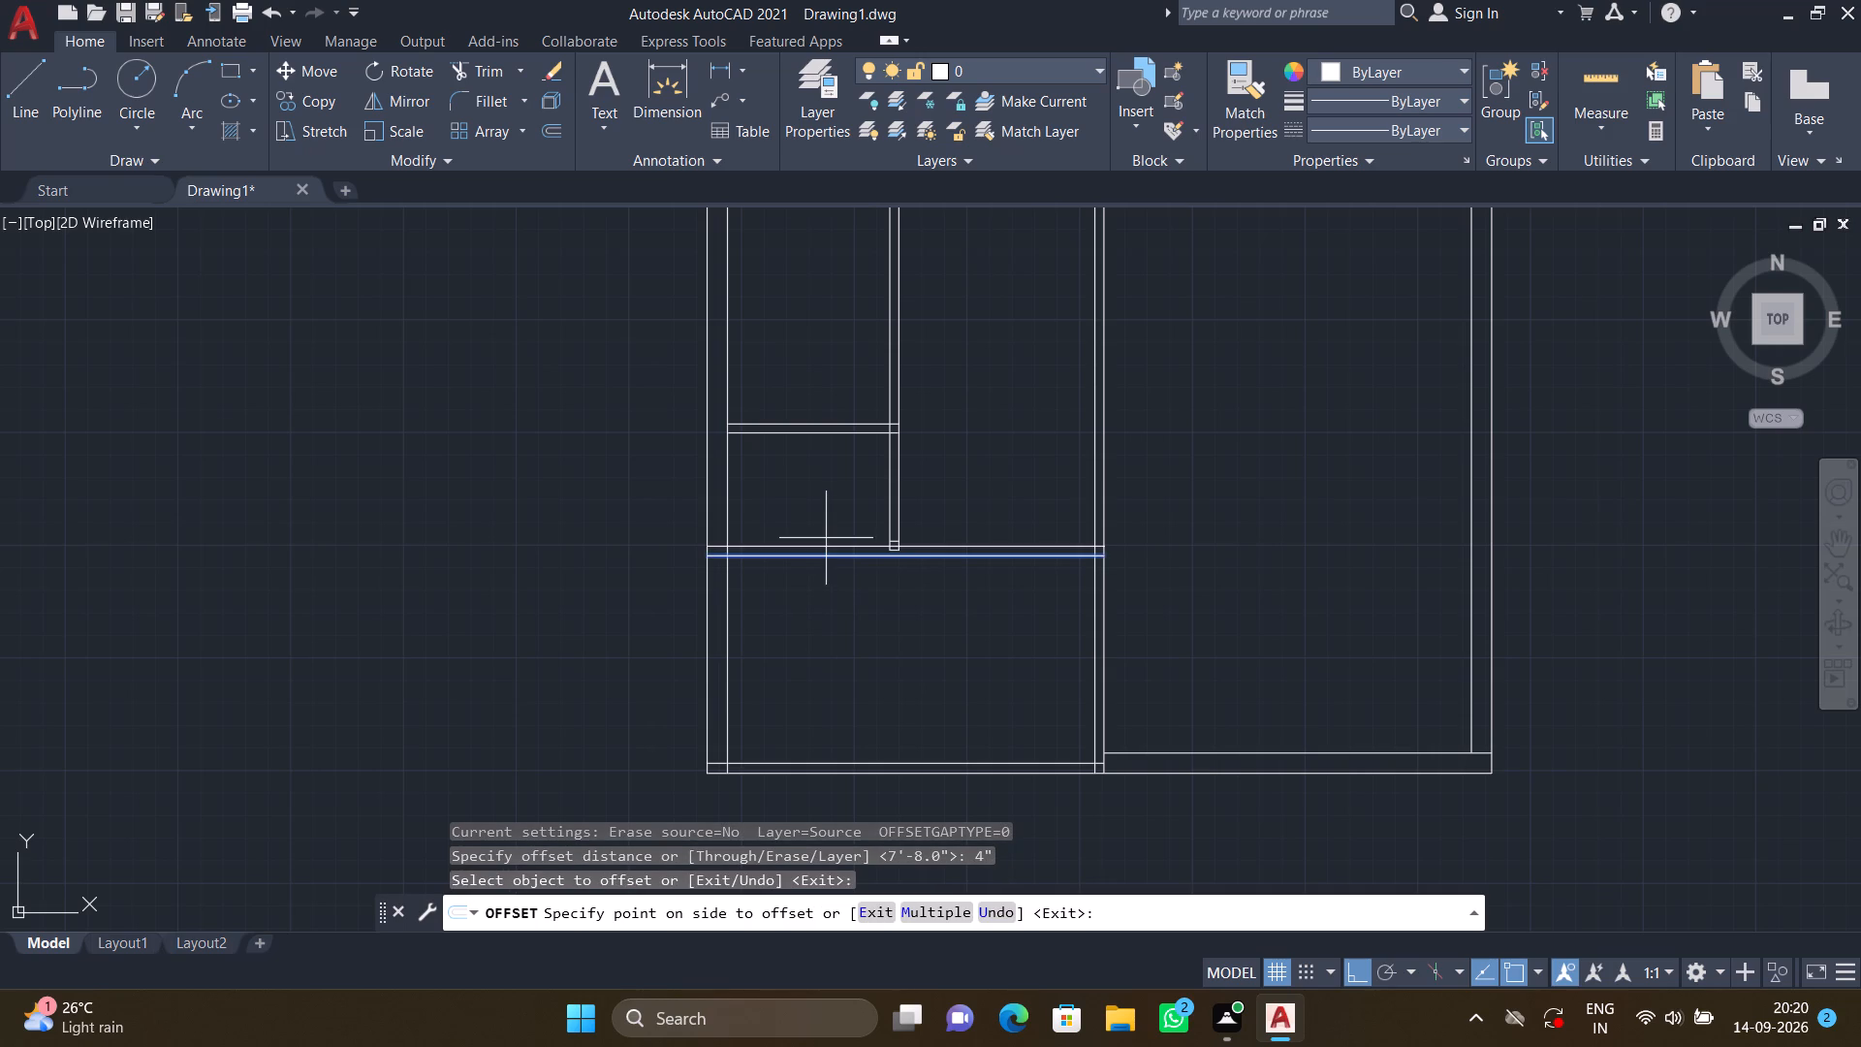
click(826, 536)
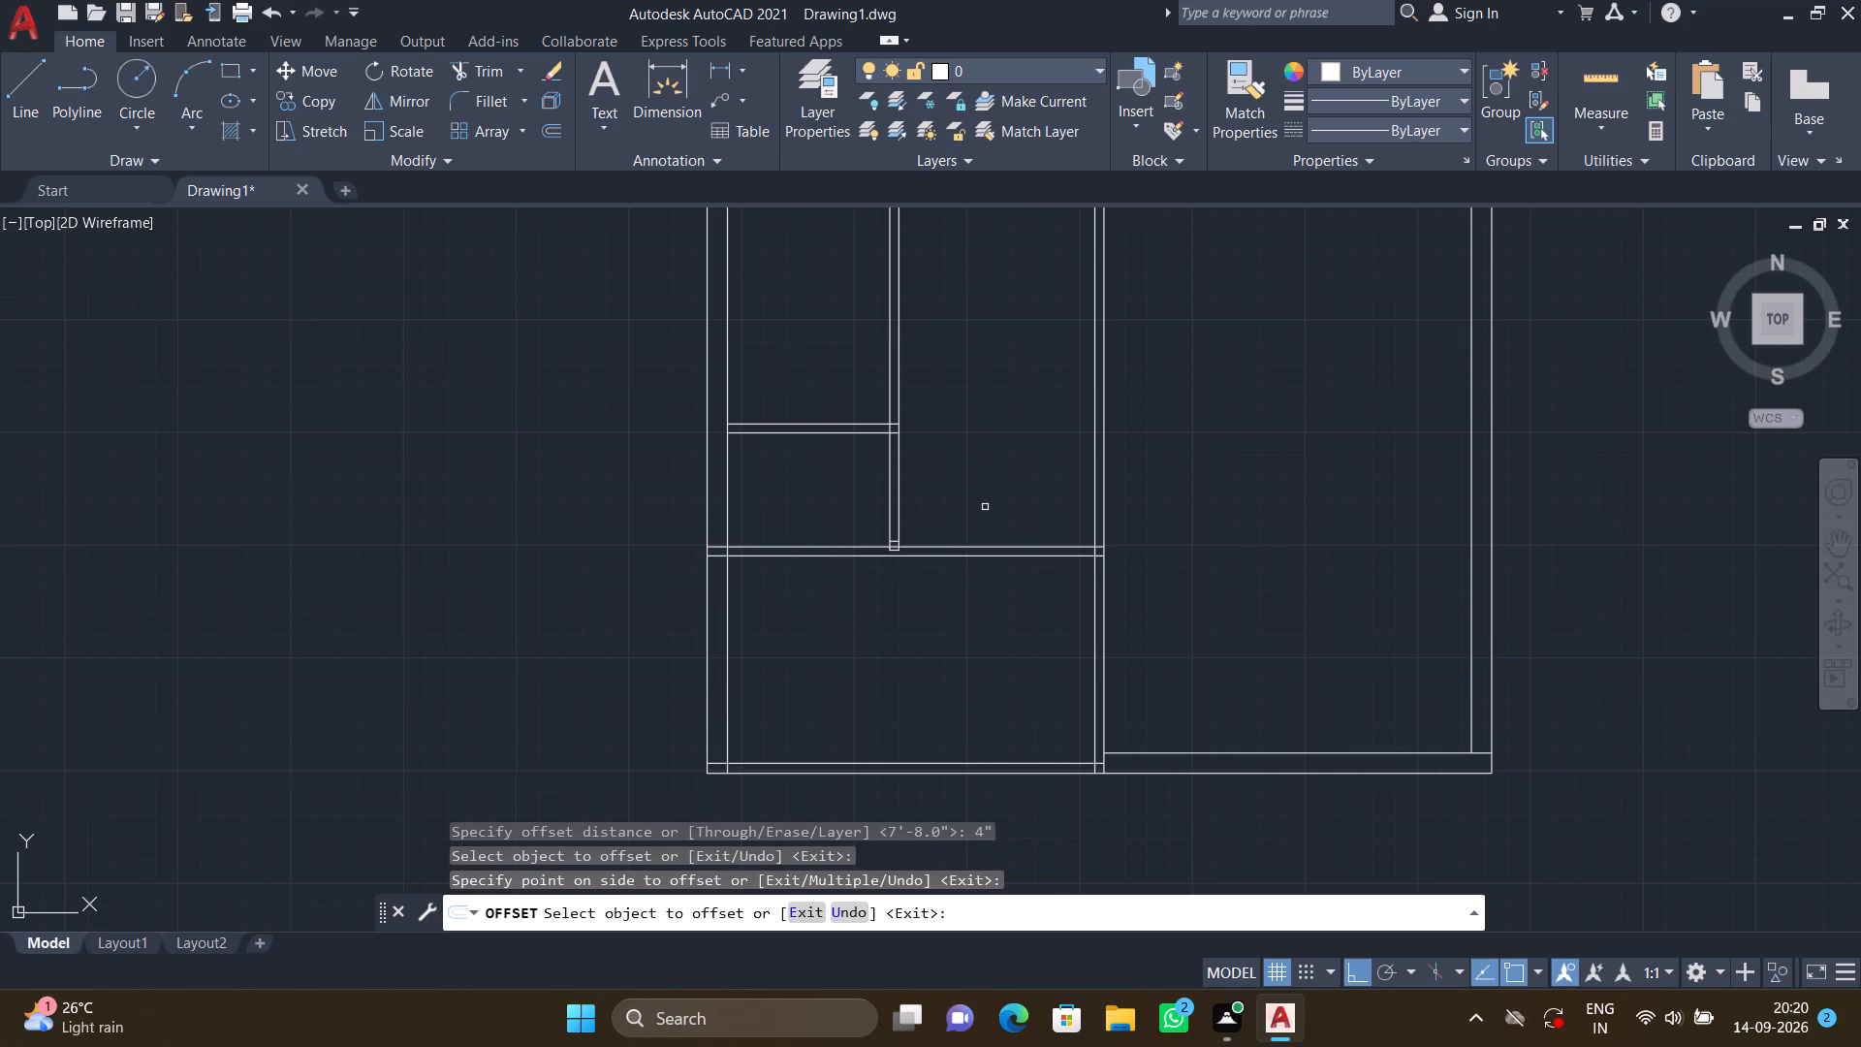
key(Return)
Trim the short vertical partition's lower end flush with the new horizontal partition's upper line, removing the leftover cap lines.
scroll(887, 540, up, 2)
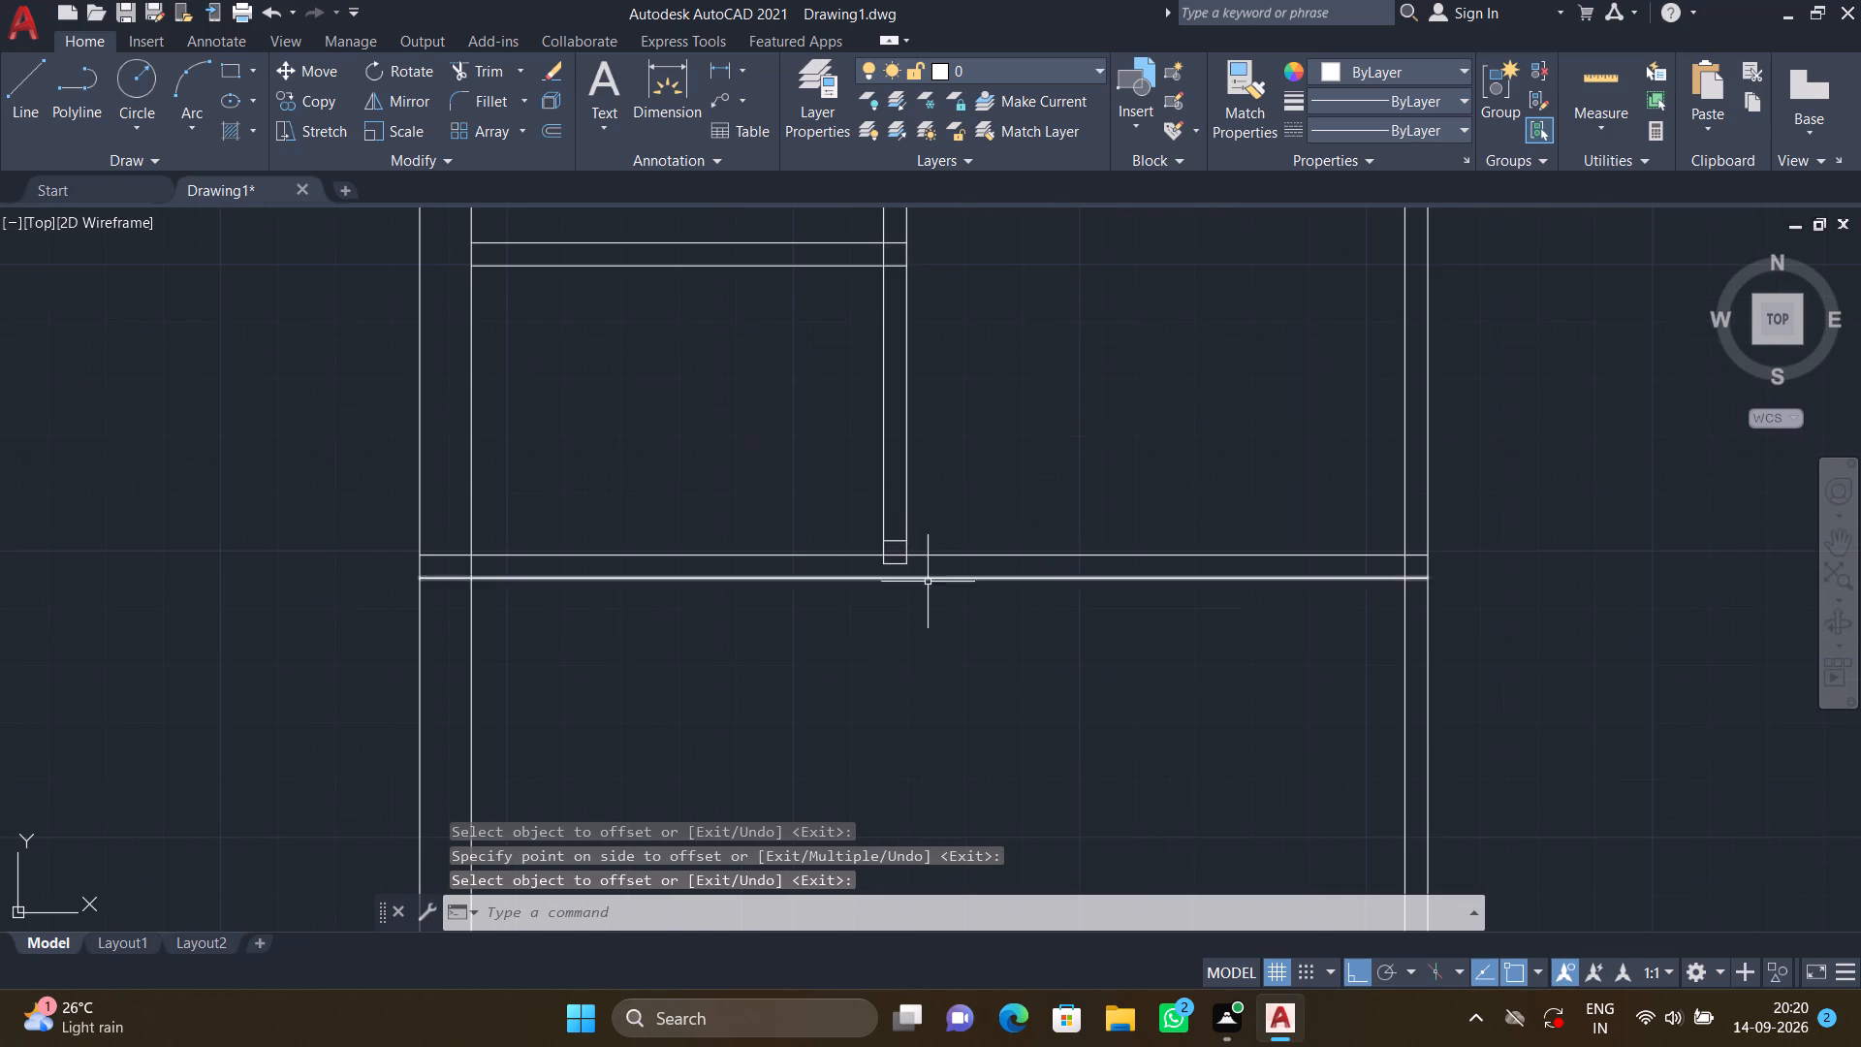
text(TR)
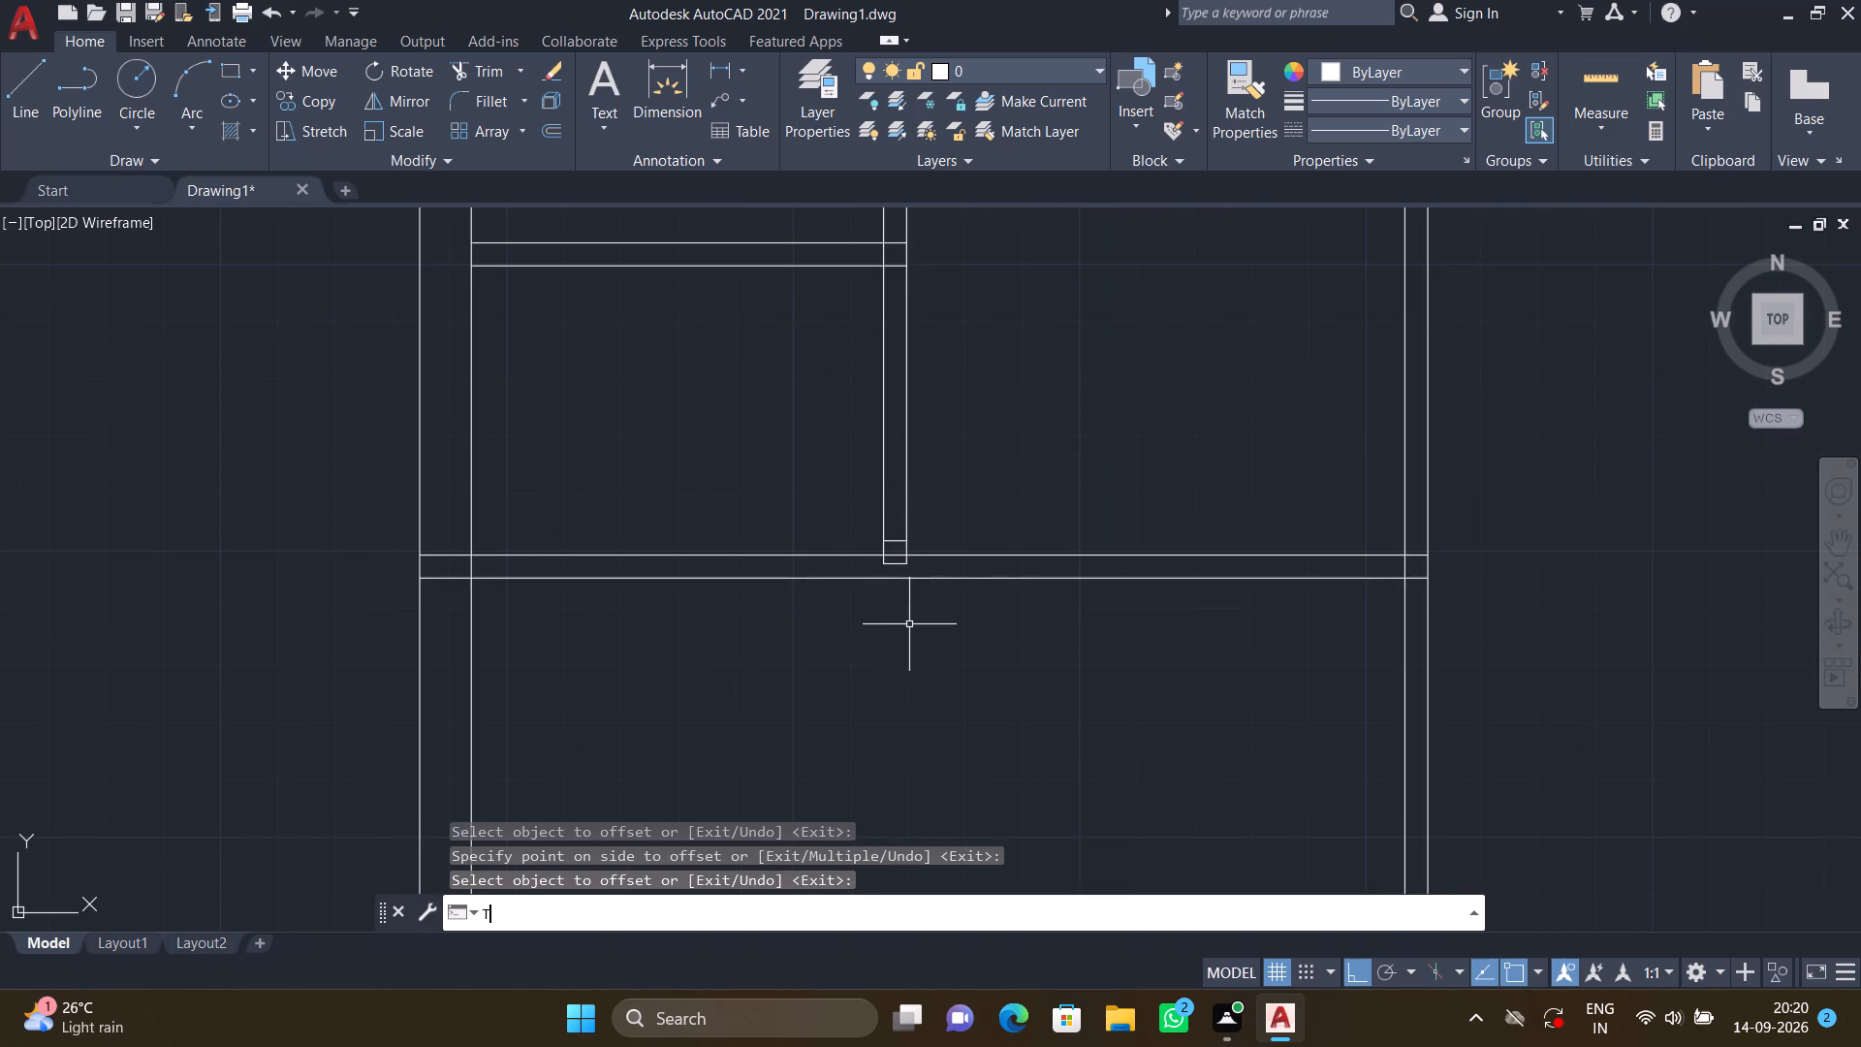
key(Return)
scroll(871, 561, up, 3)
click(934, 457)
click(947, 501)
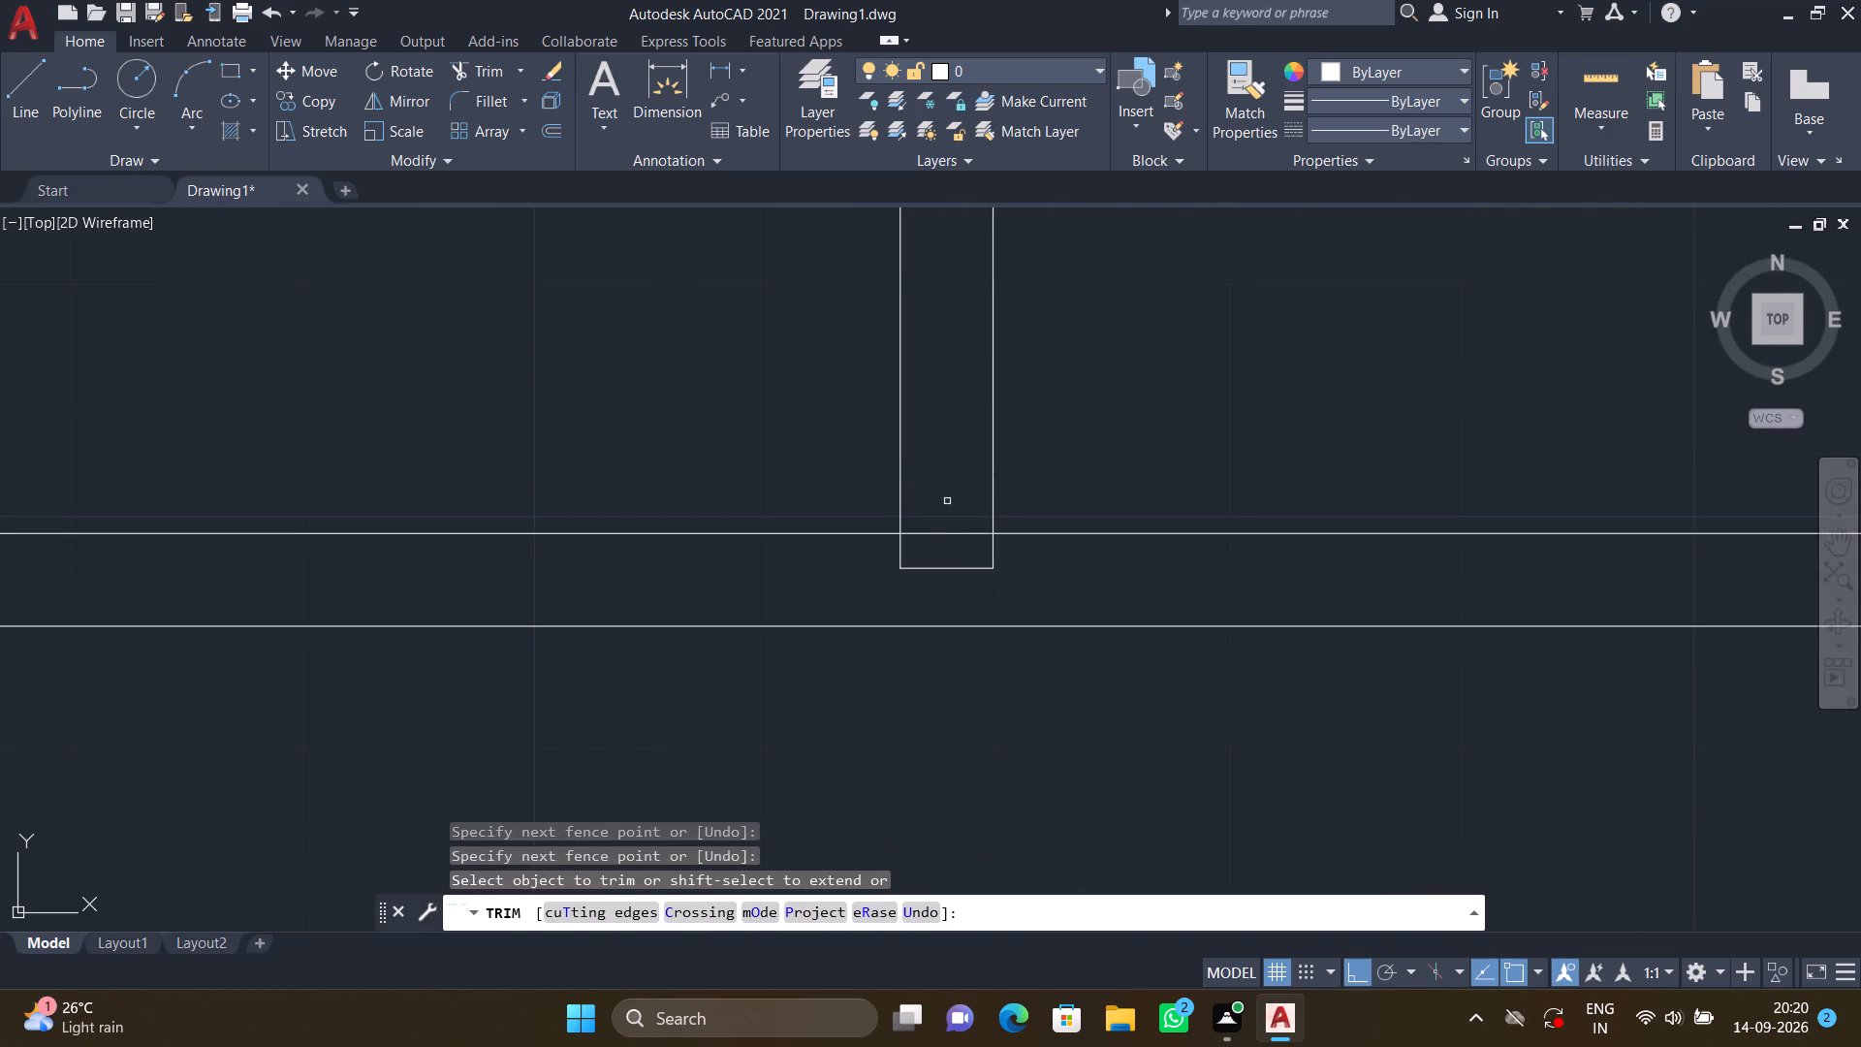
click(915, 558)
click(879, 550)
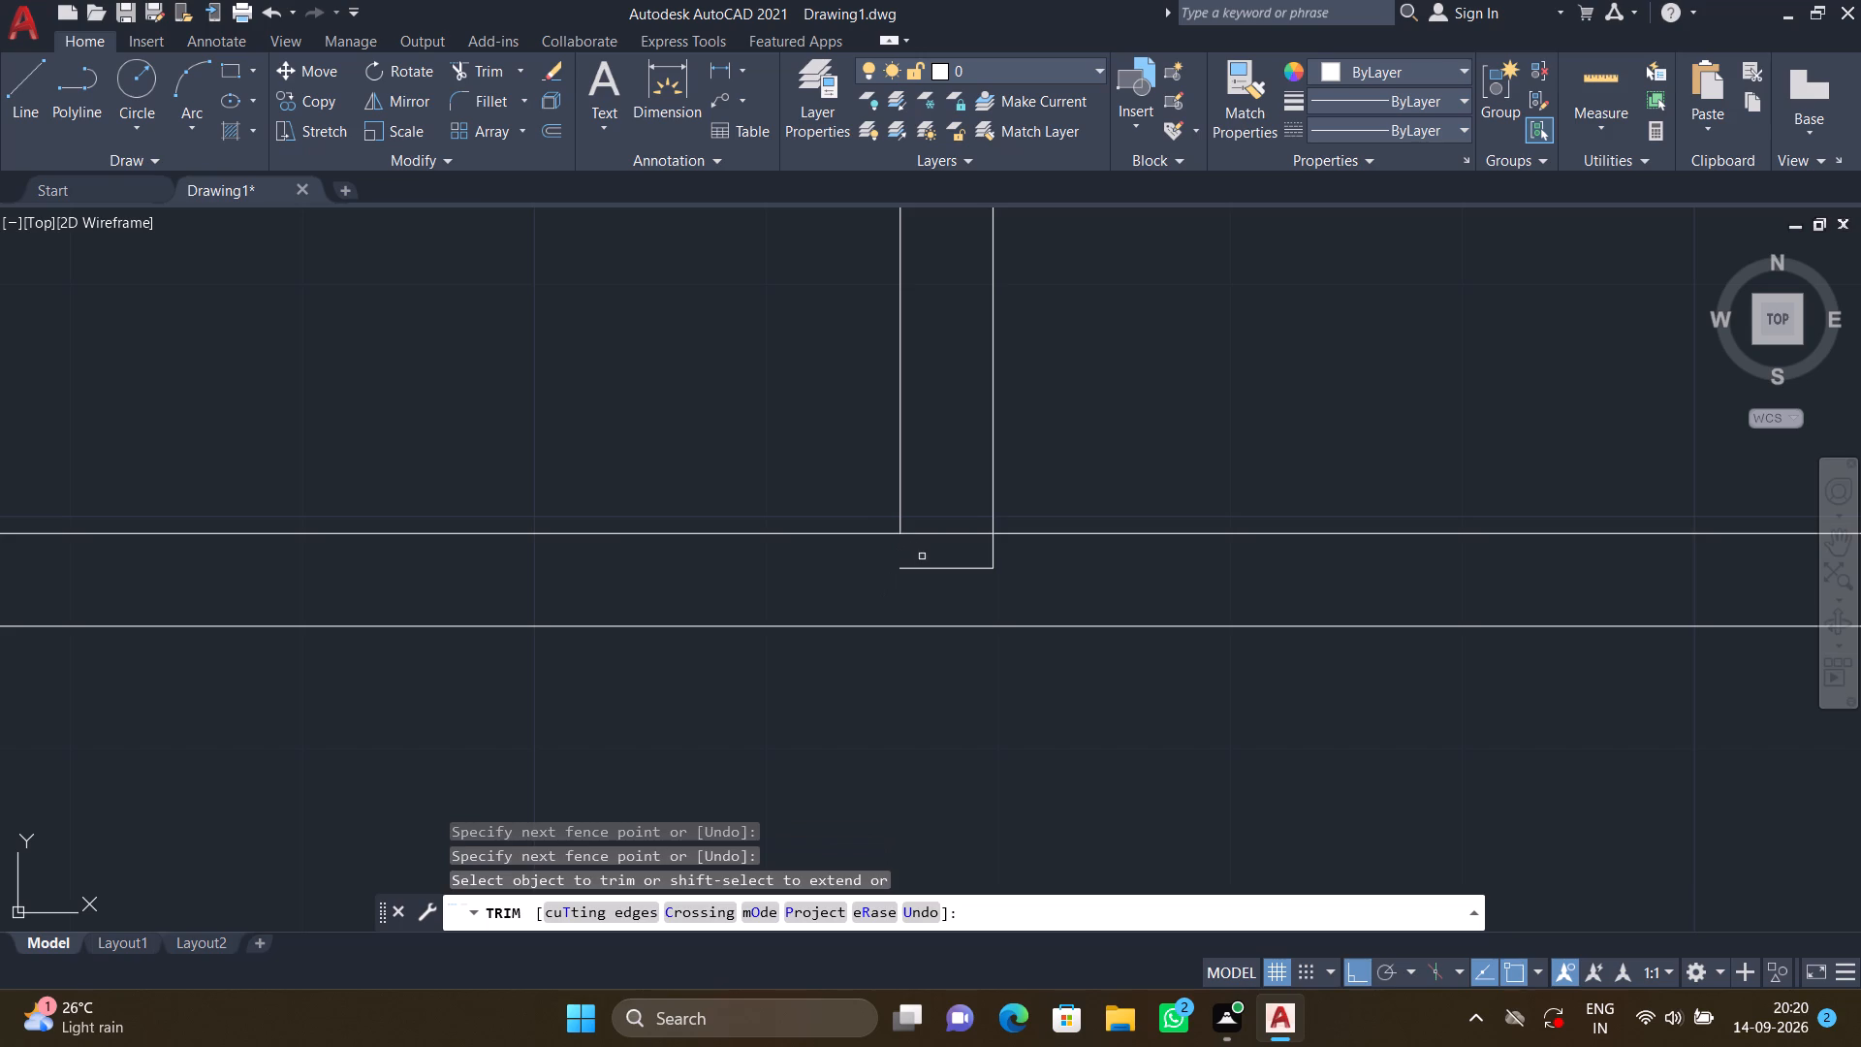
click(923, 556)
drag(967, 619, 964, 595)
click(959, 559)
click(1018, 550)
Trim the new horizontal partition's two lines out of the left outer wall's thickness so they end at its inner face.
key(Return)
scroll(1030, 564, down, 3)
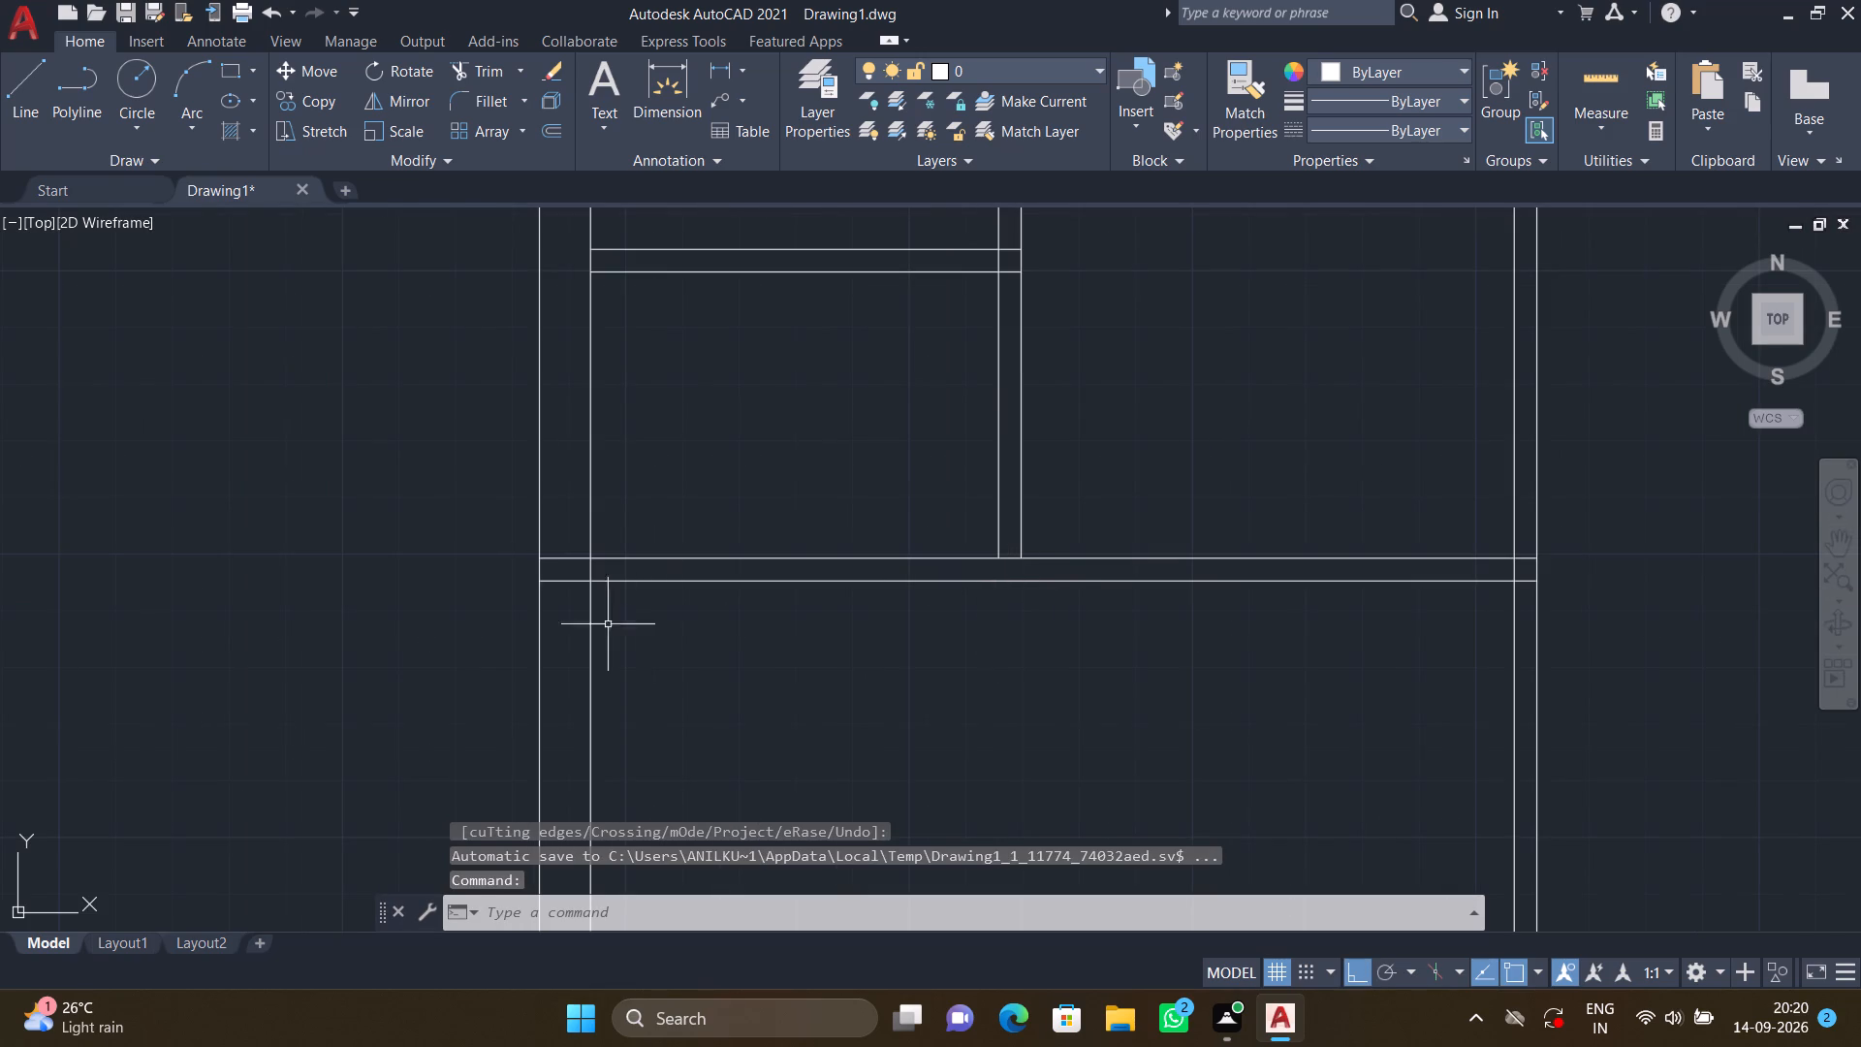
scroll(558, 632, up, 1)
text(TR)
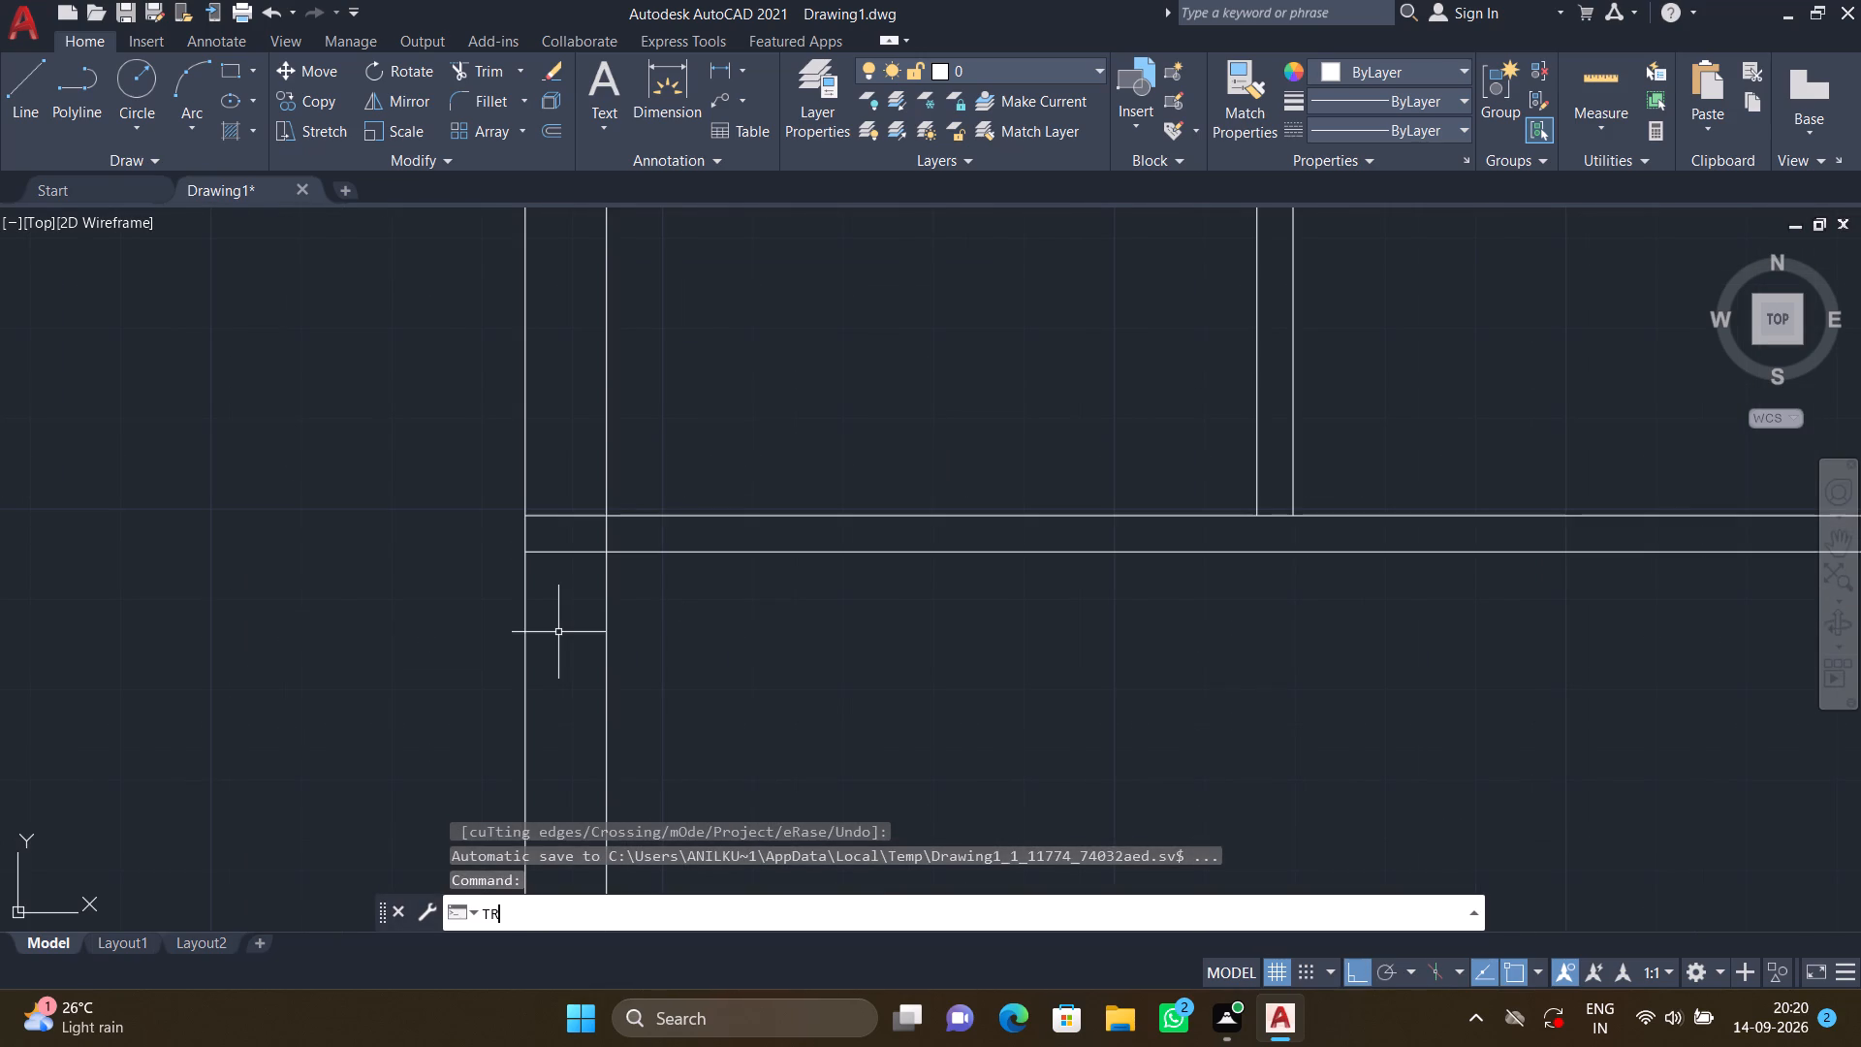
key(Return)
click(565, 481)
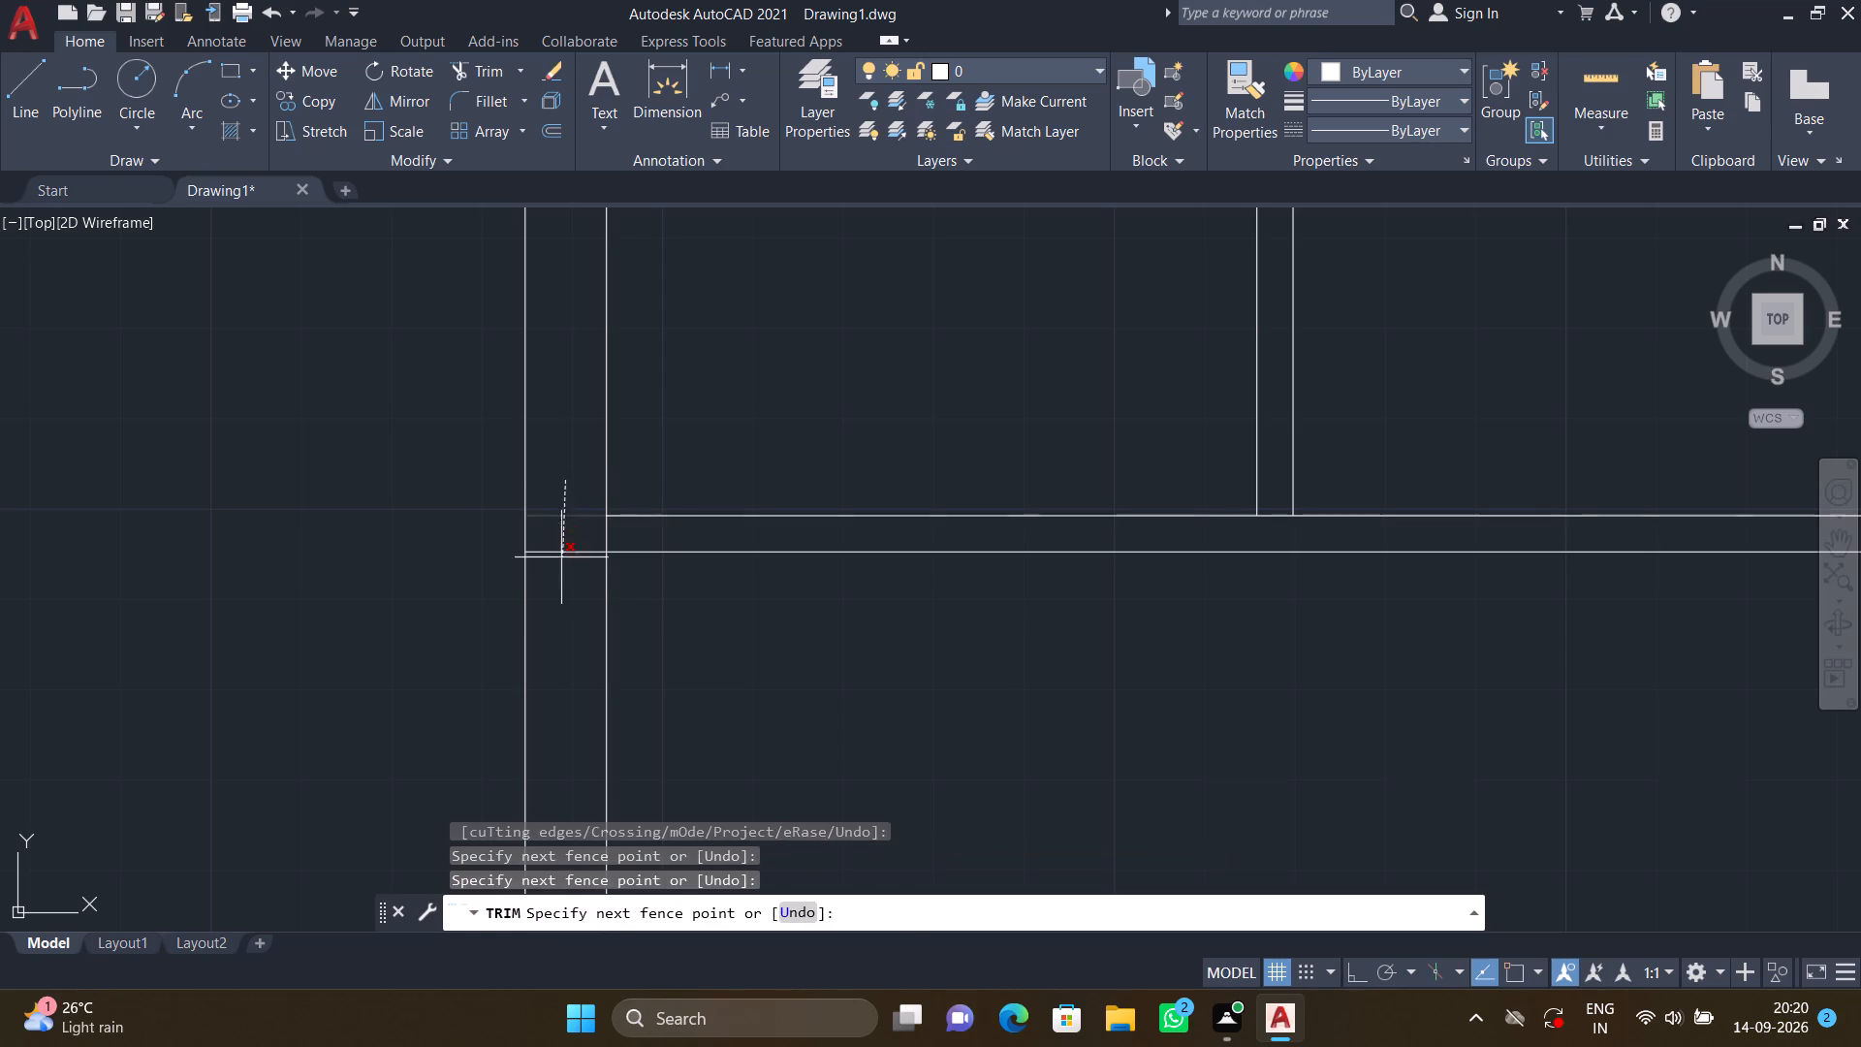
click(559, 585)
key(Return)
Extend both lines of the short vertical partition down to the lower line of the horizontal partition above the lower-left room.
scroll(638, 577, down, 2)
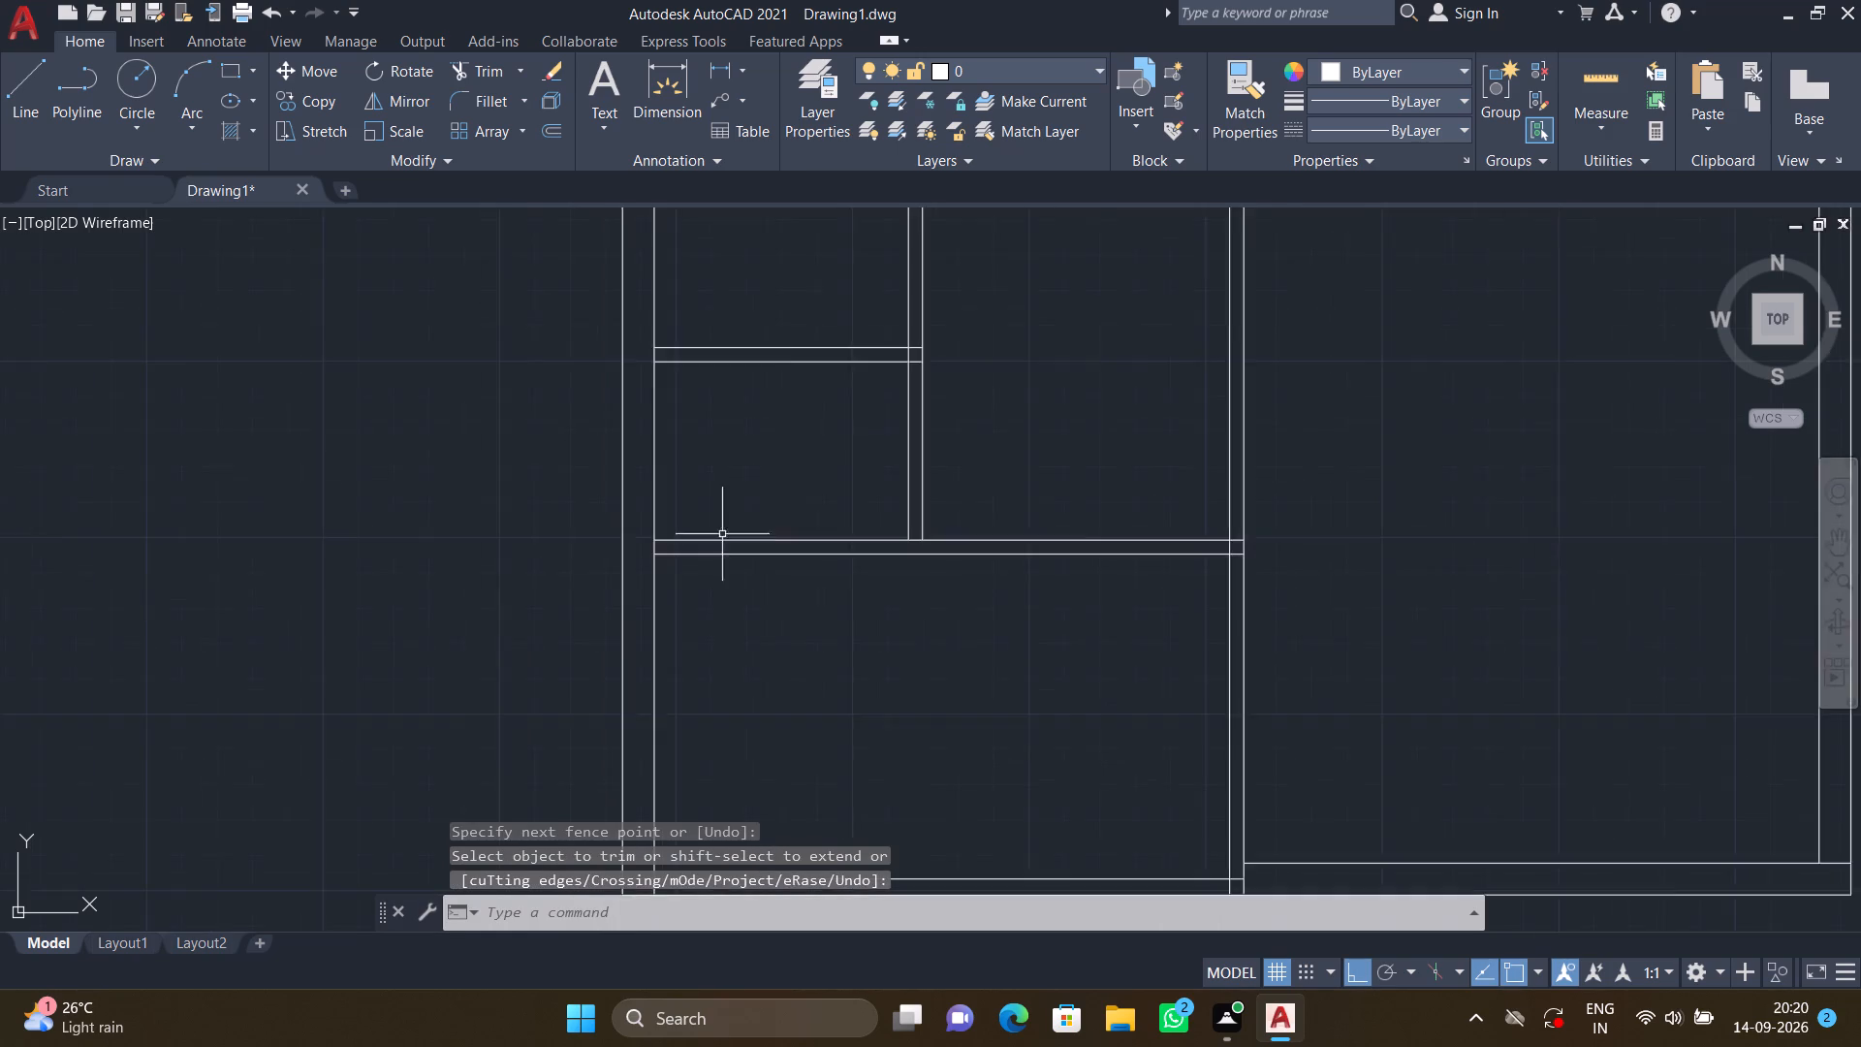
scroll(741, 525, down, 1)
scroll(860, 529, up, 2)
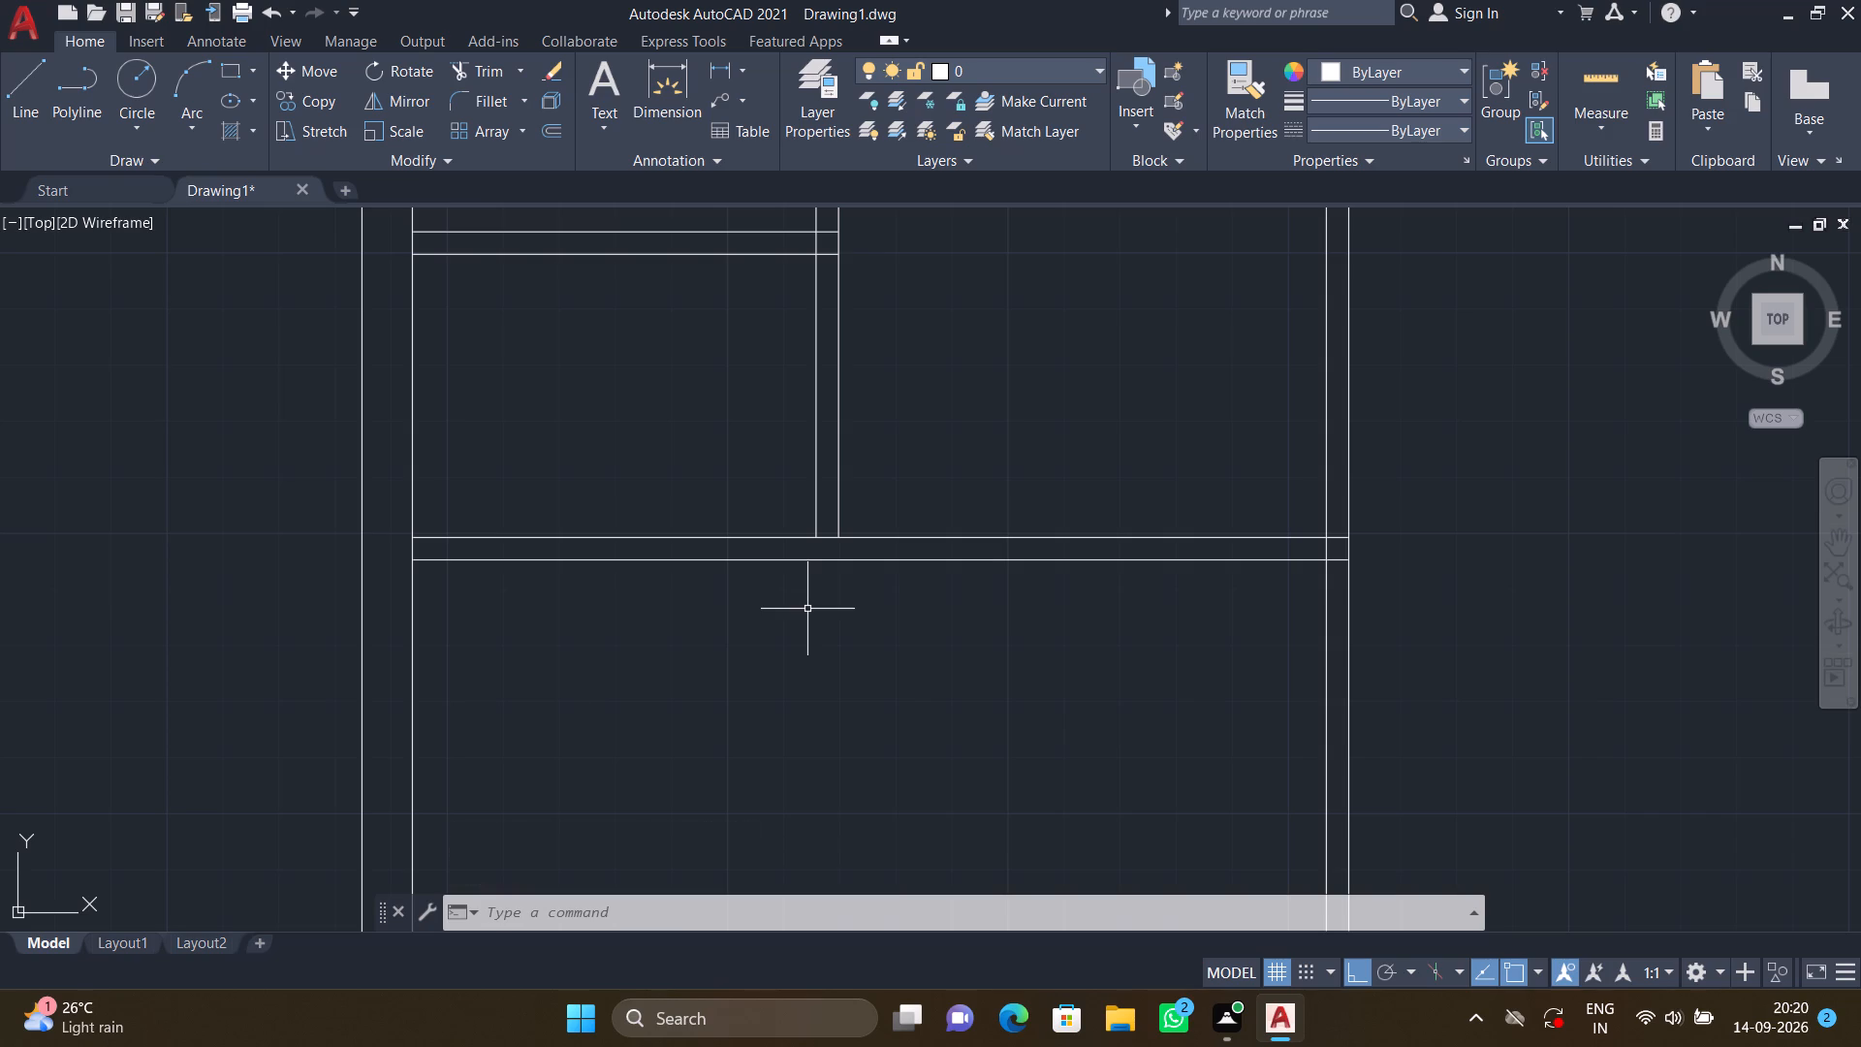
key(e)
key(x)
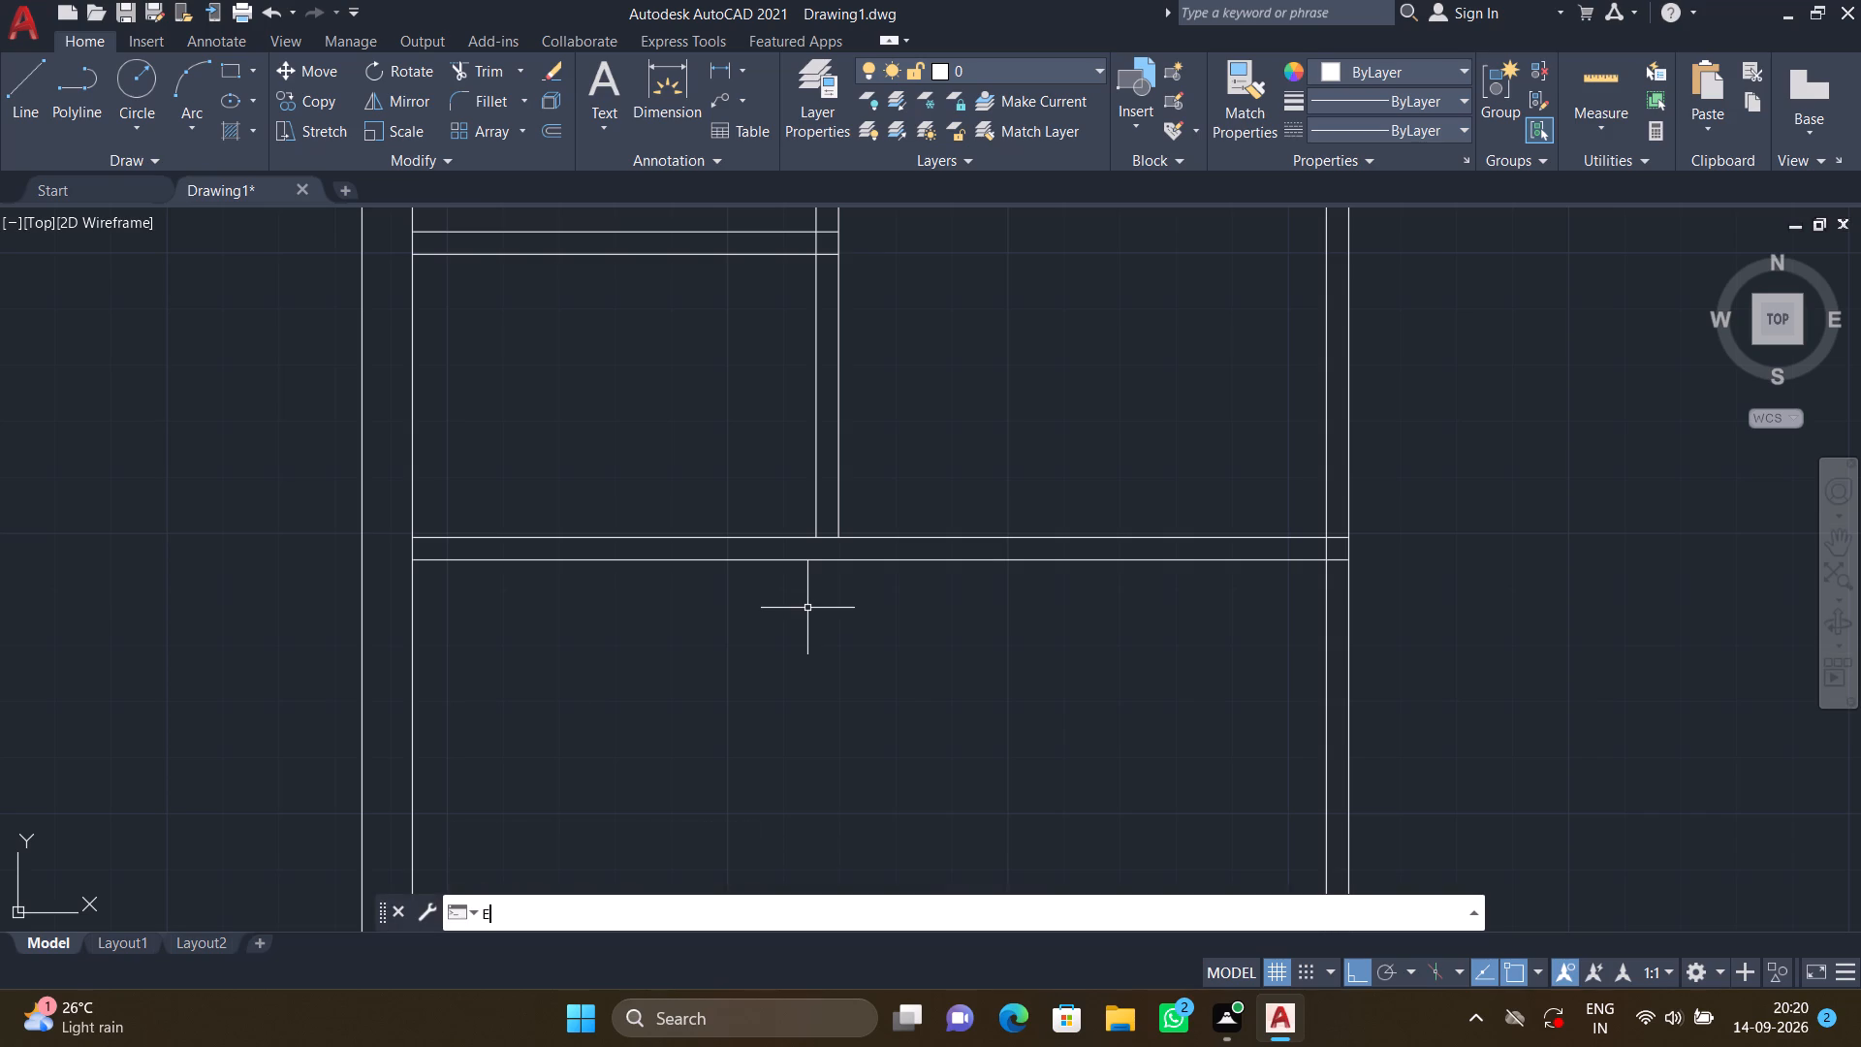
key(Return)
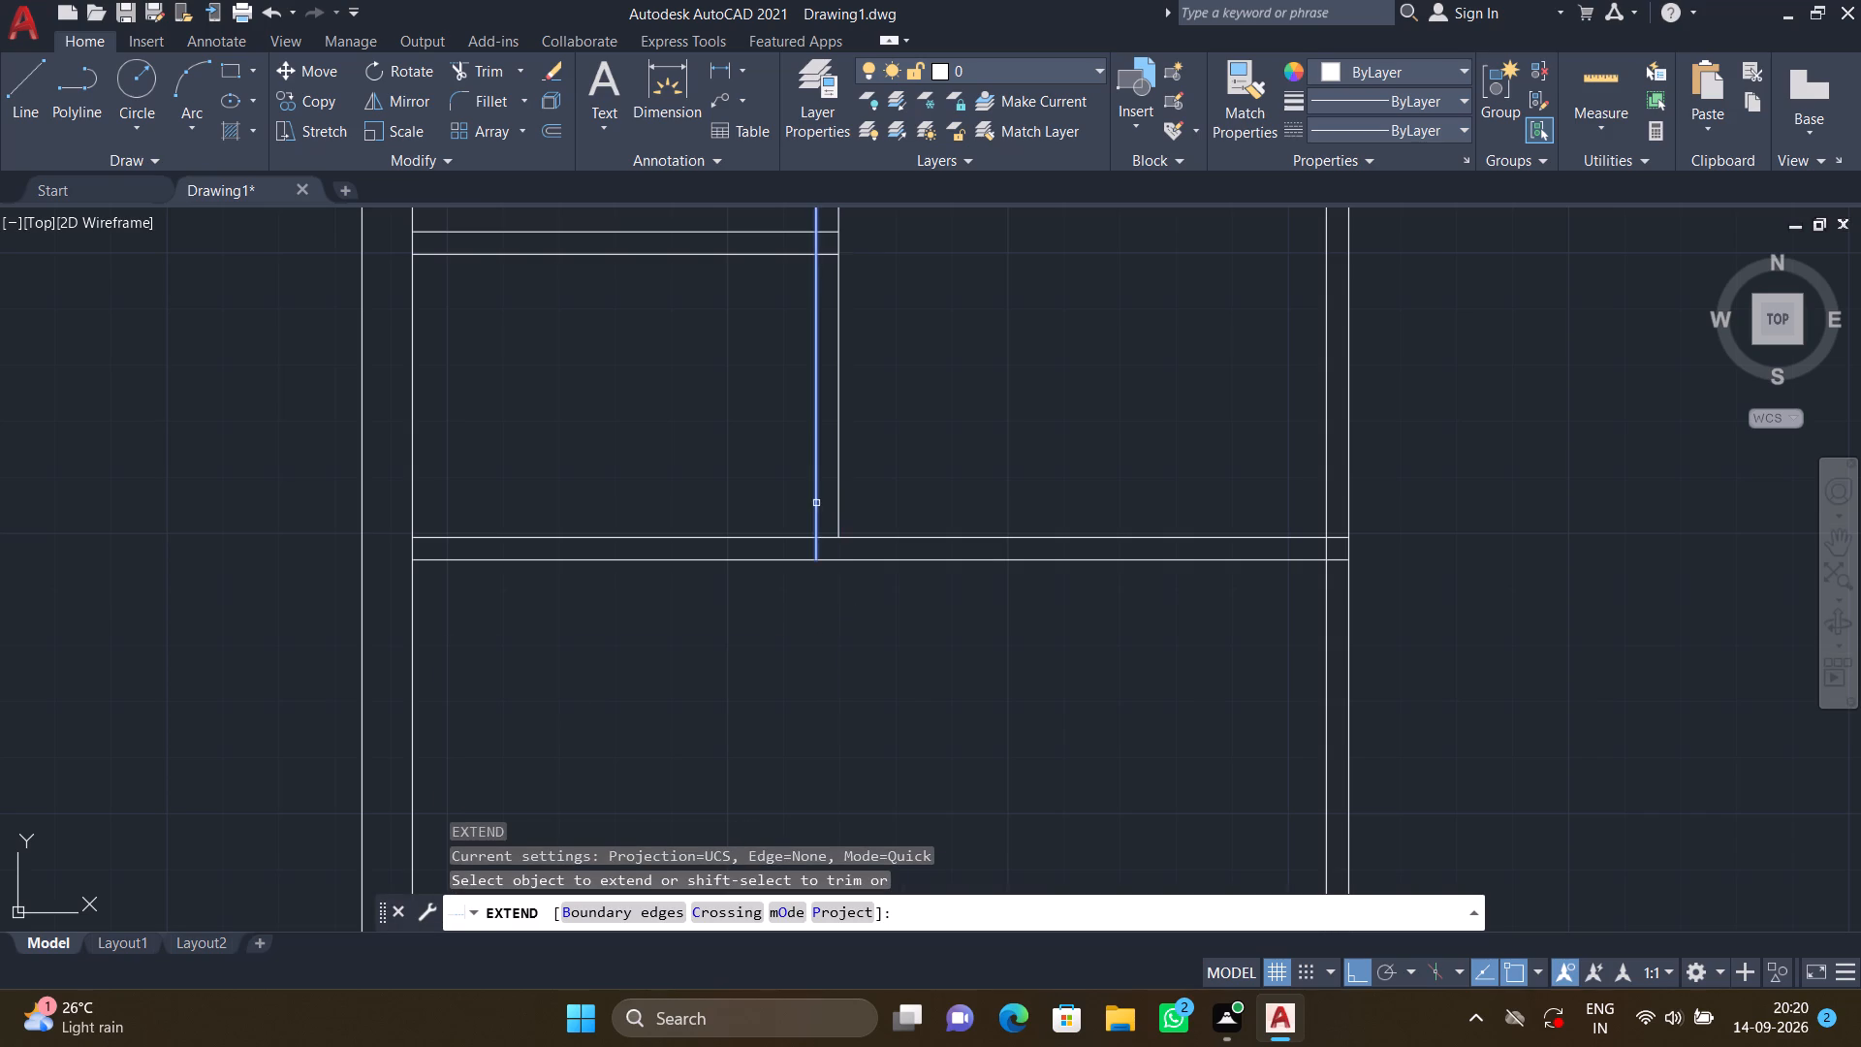
click(814, 501)
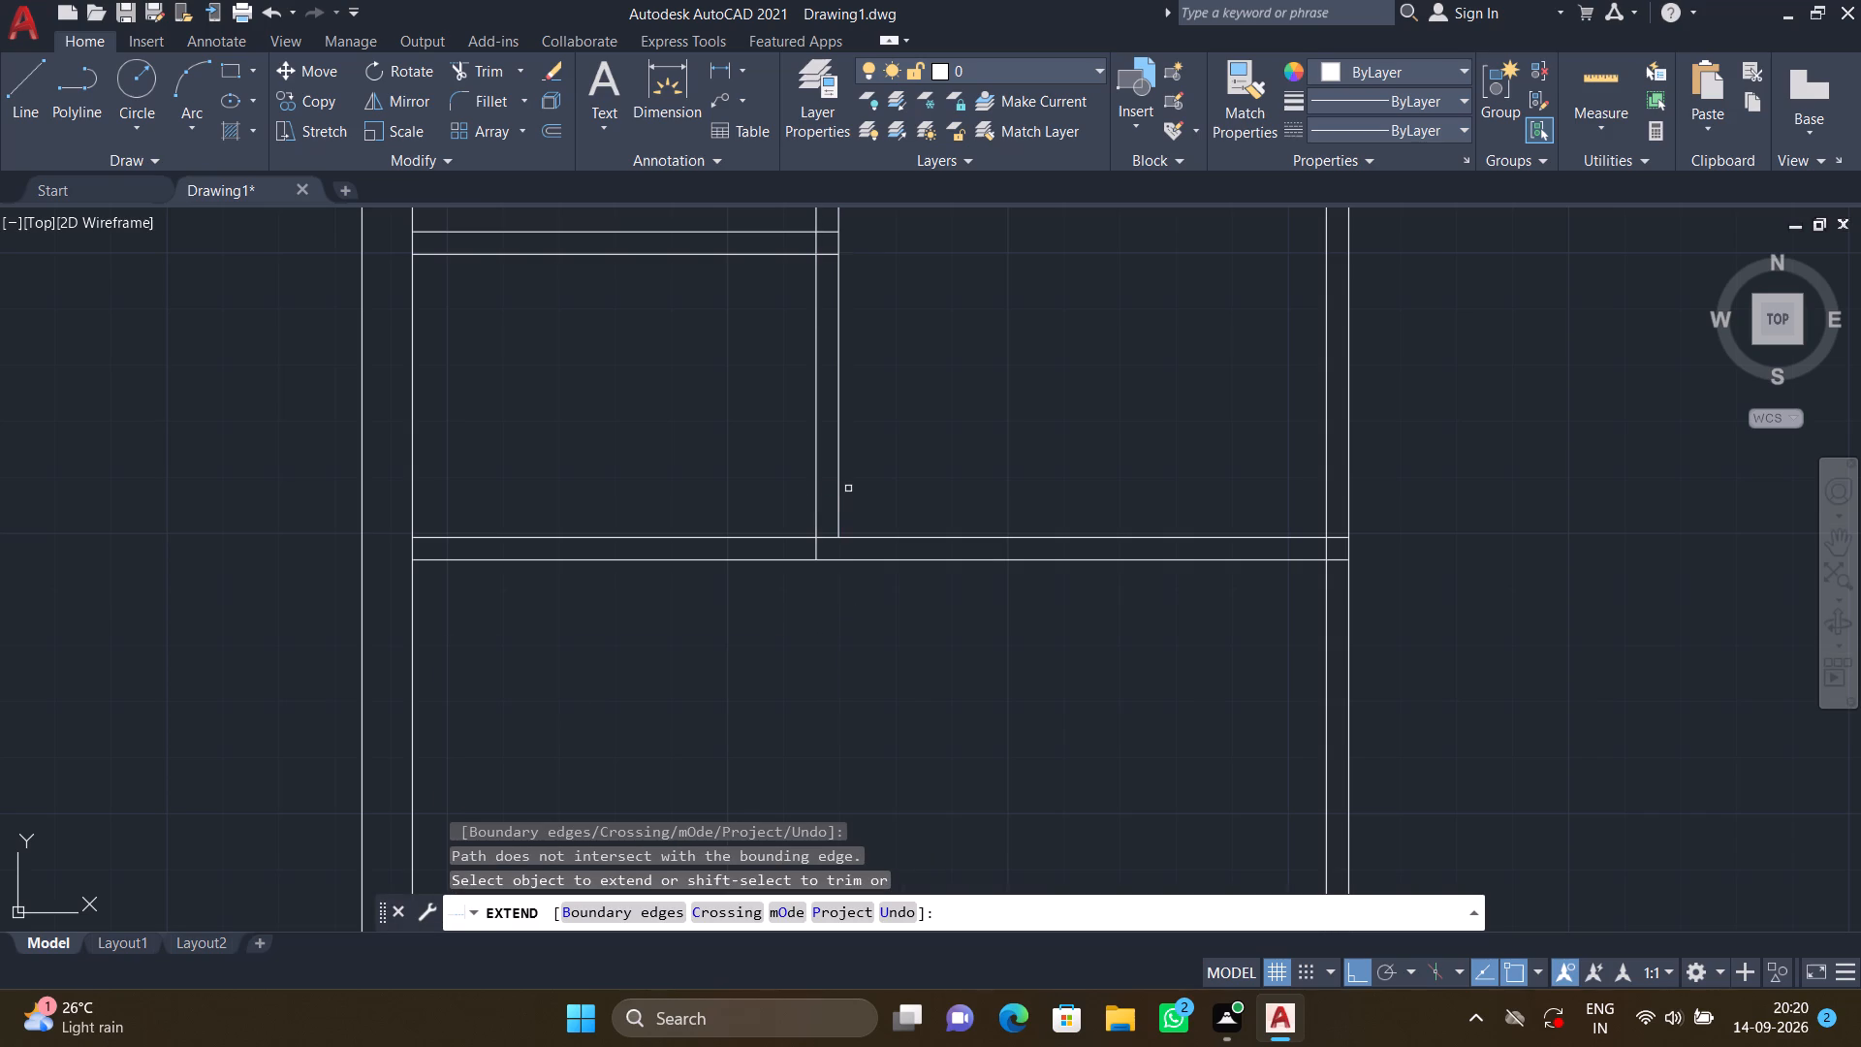
click(839, 478)
key(Return)
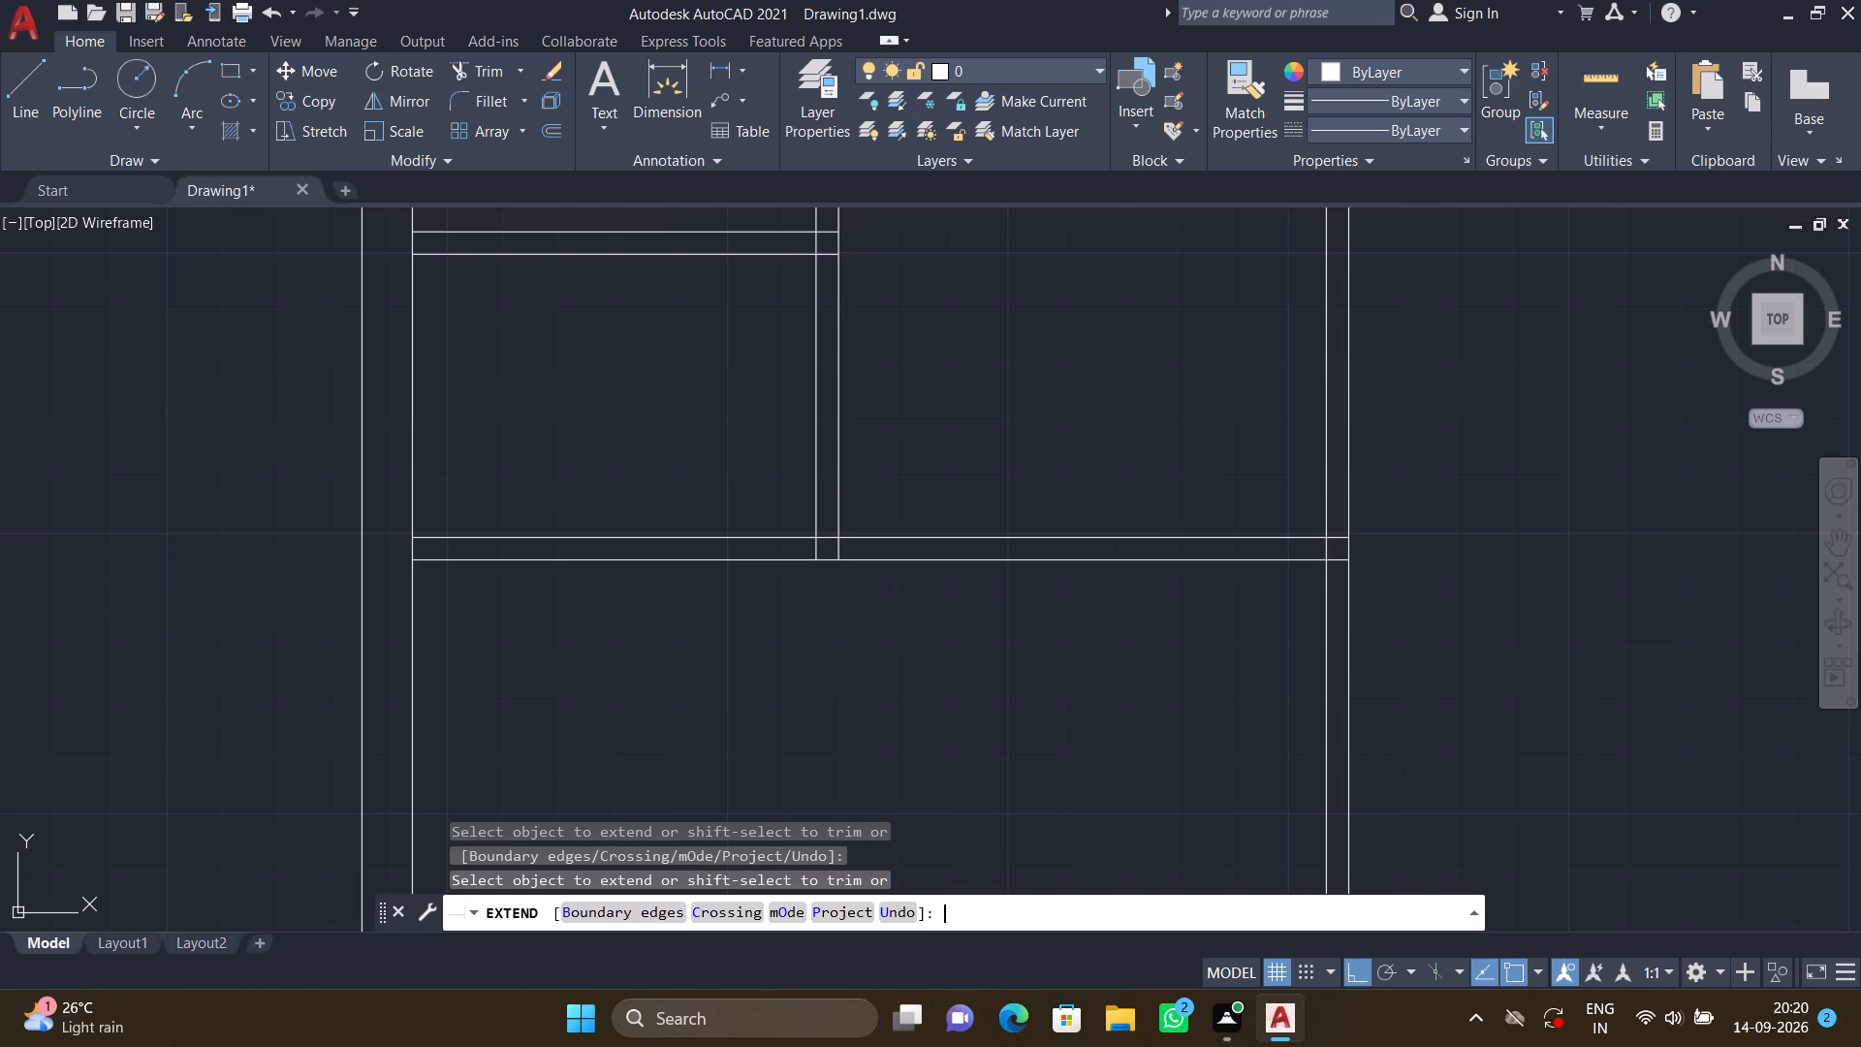
Trim both lines of the central vertical partition between the upper horizontal partition and the lower-left room's top partition.
scroll(919, 488, down, 3)
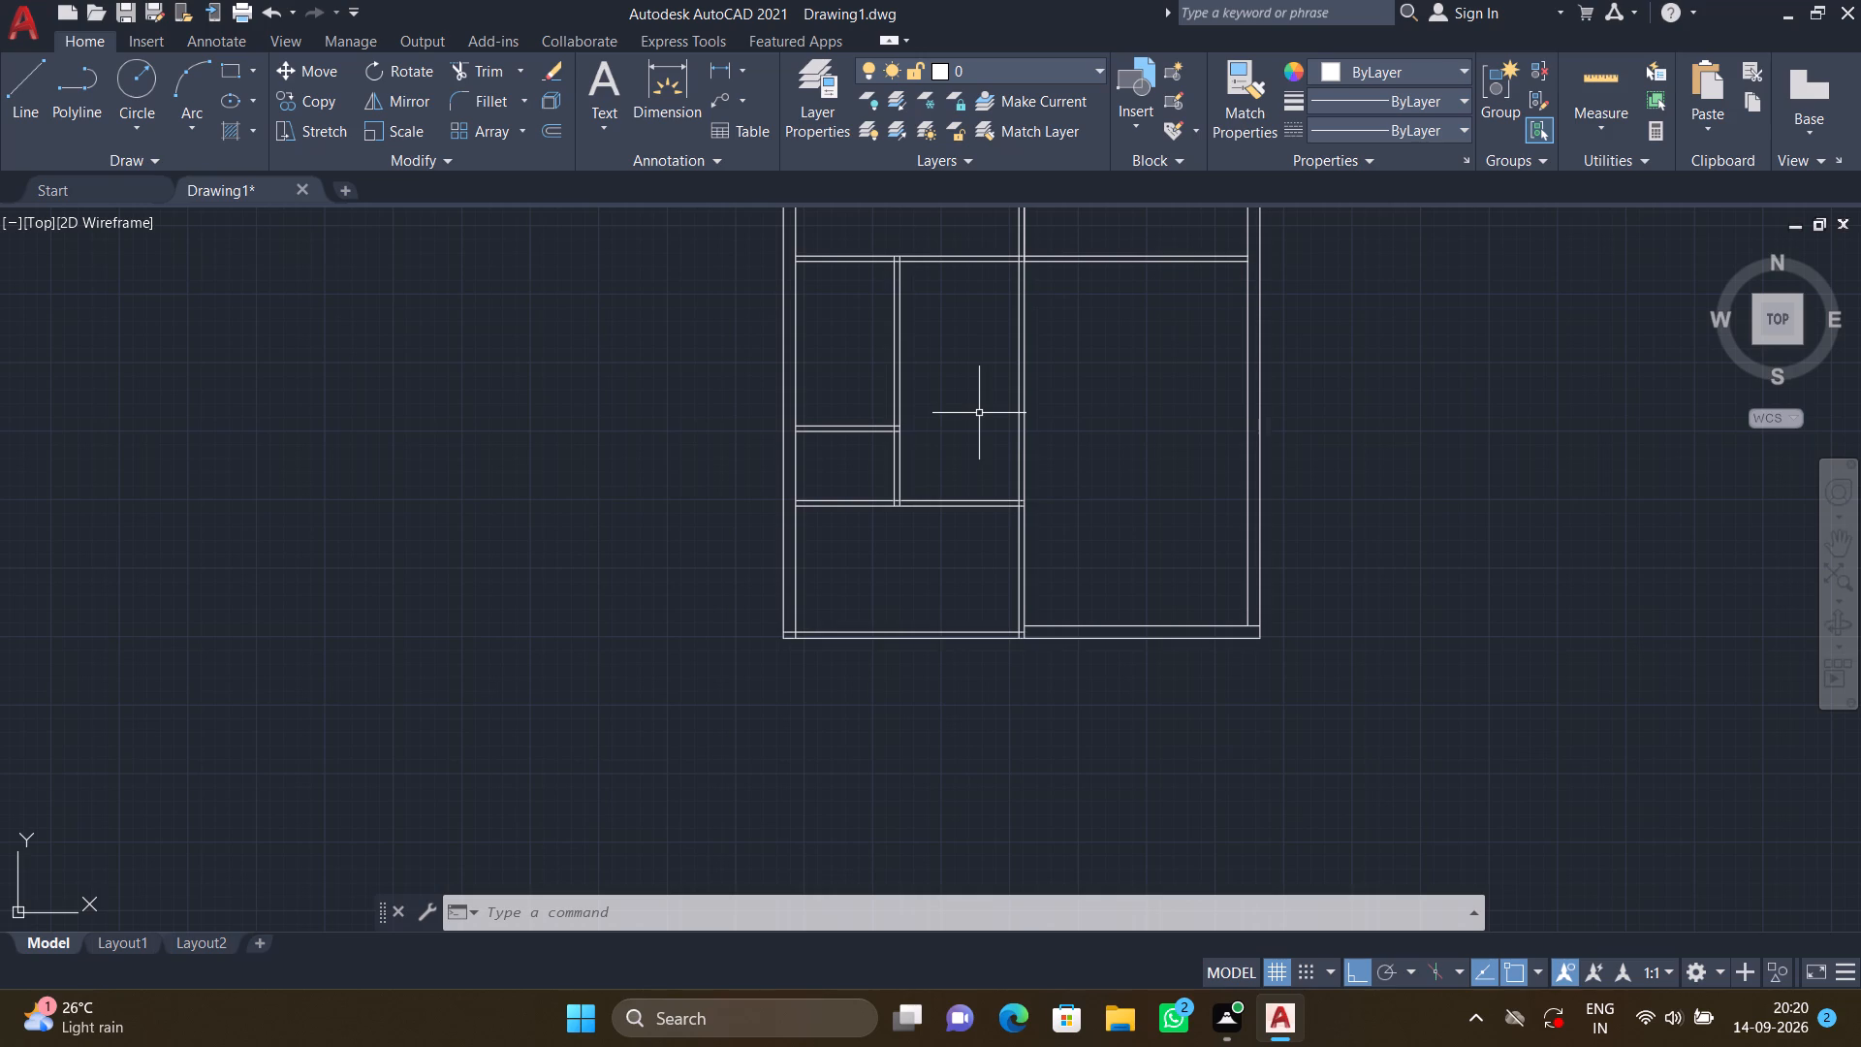
text(TR)
key(Return)
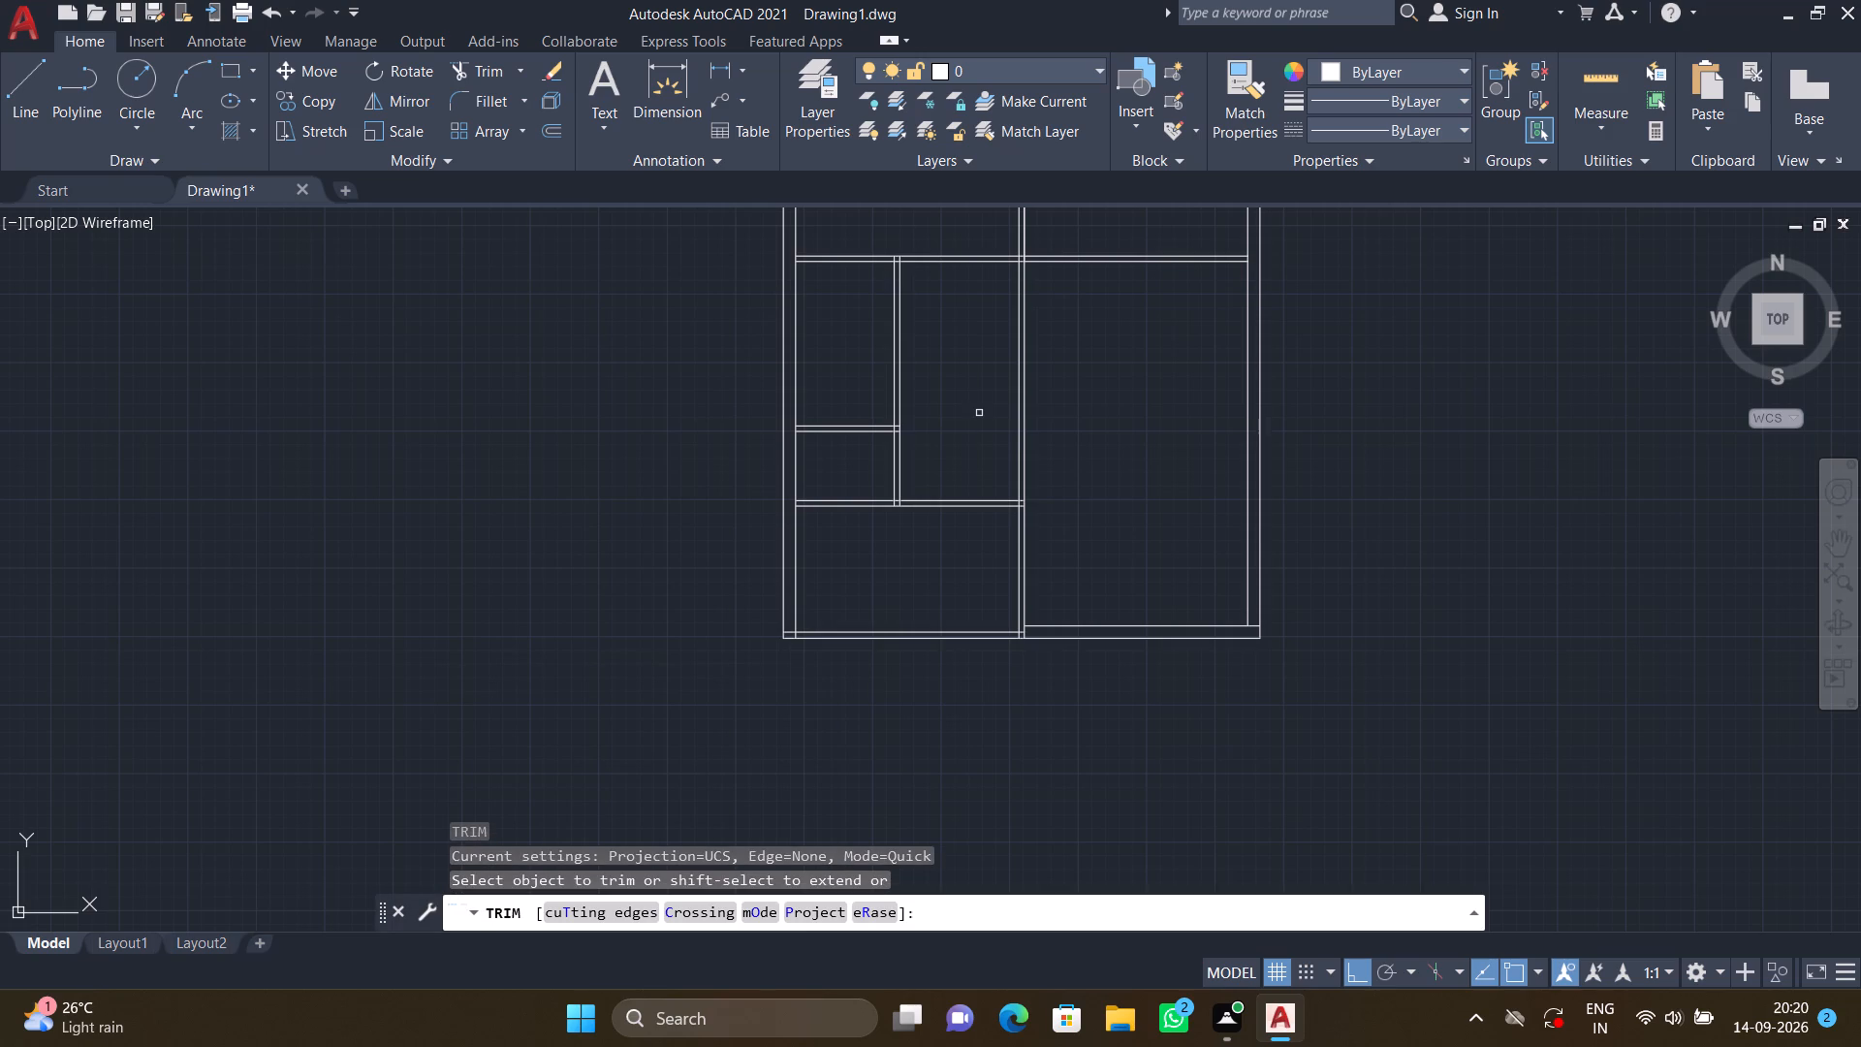
click(977, 410)
click(1057, 412)
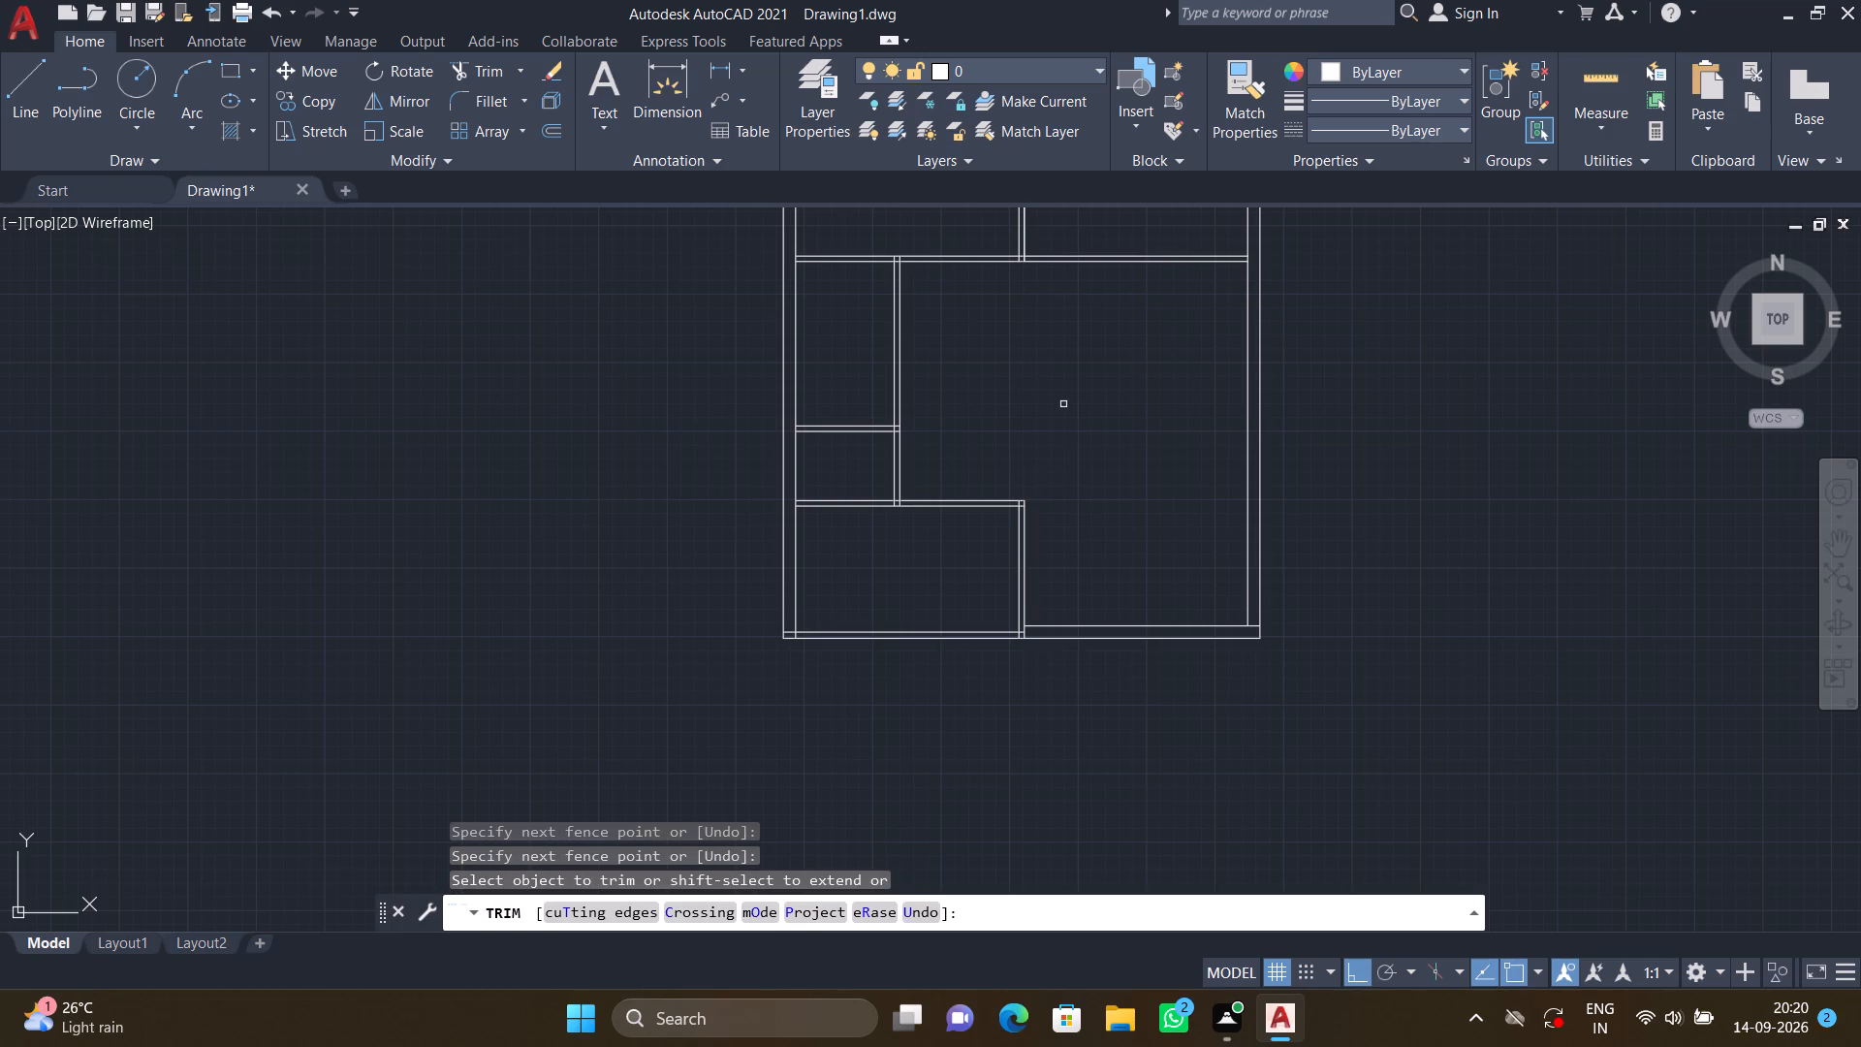
key(Return)
Offset the lower line of the full-width horizontal partition 6'6" downward.
scroll(1064, 413, down, 1)
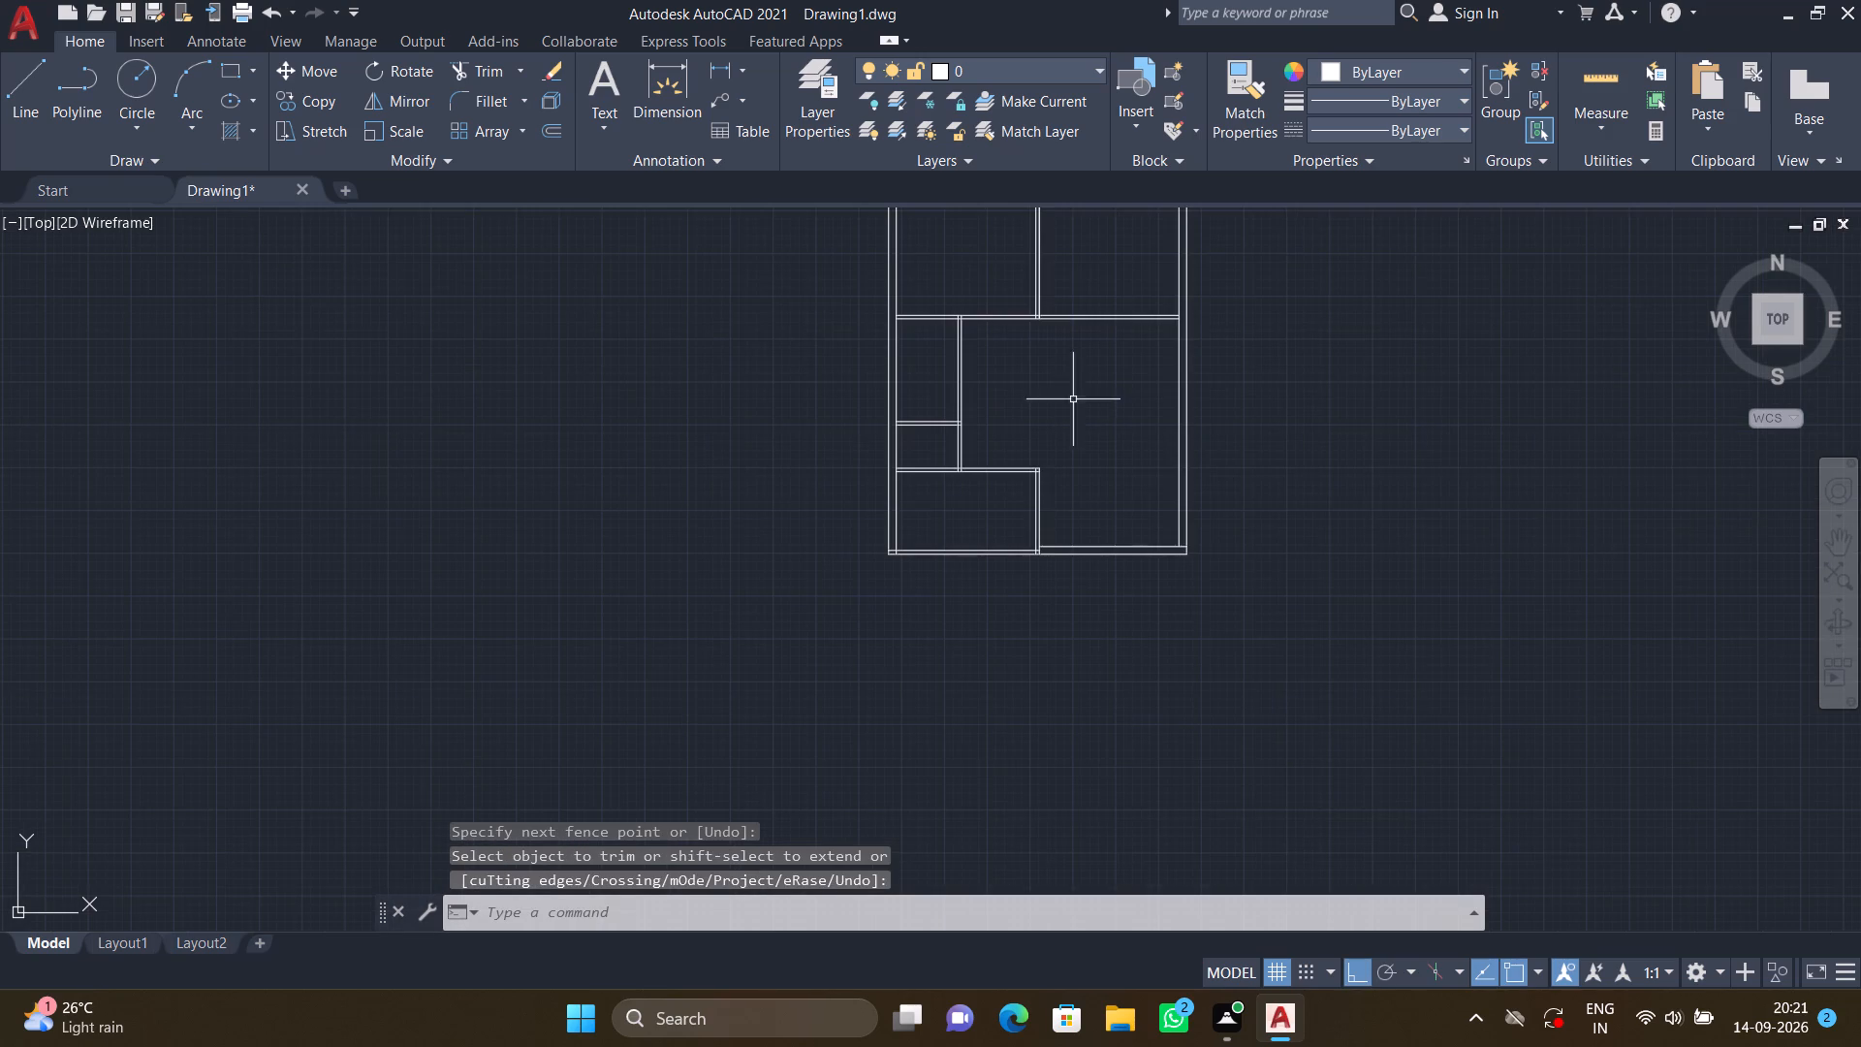
middle_drag(1078, 394, 1040, 533)
scroll(1040, 533, down, 1)
scroll(1044, 533, up, 2)
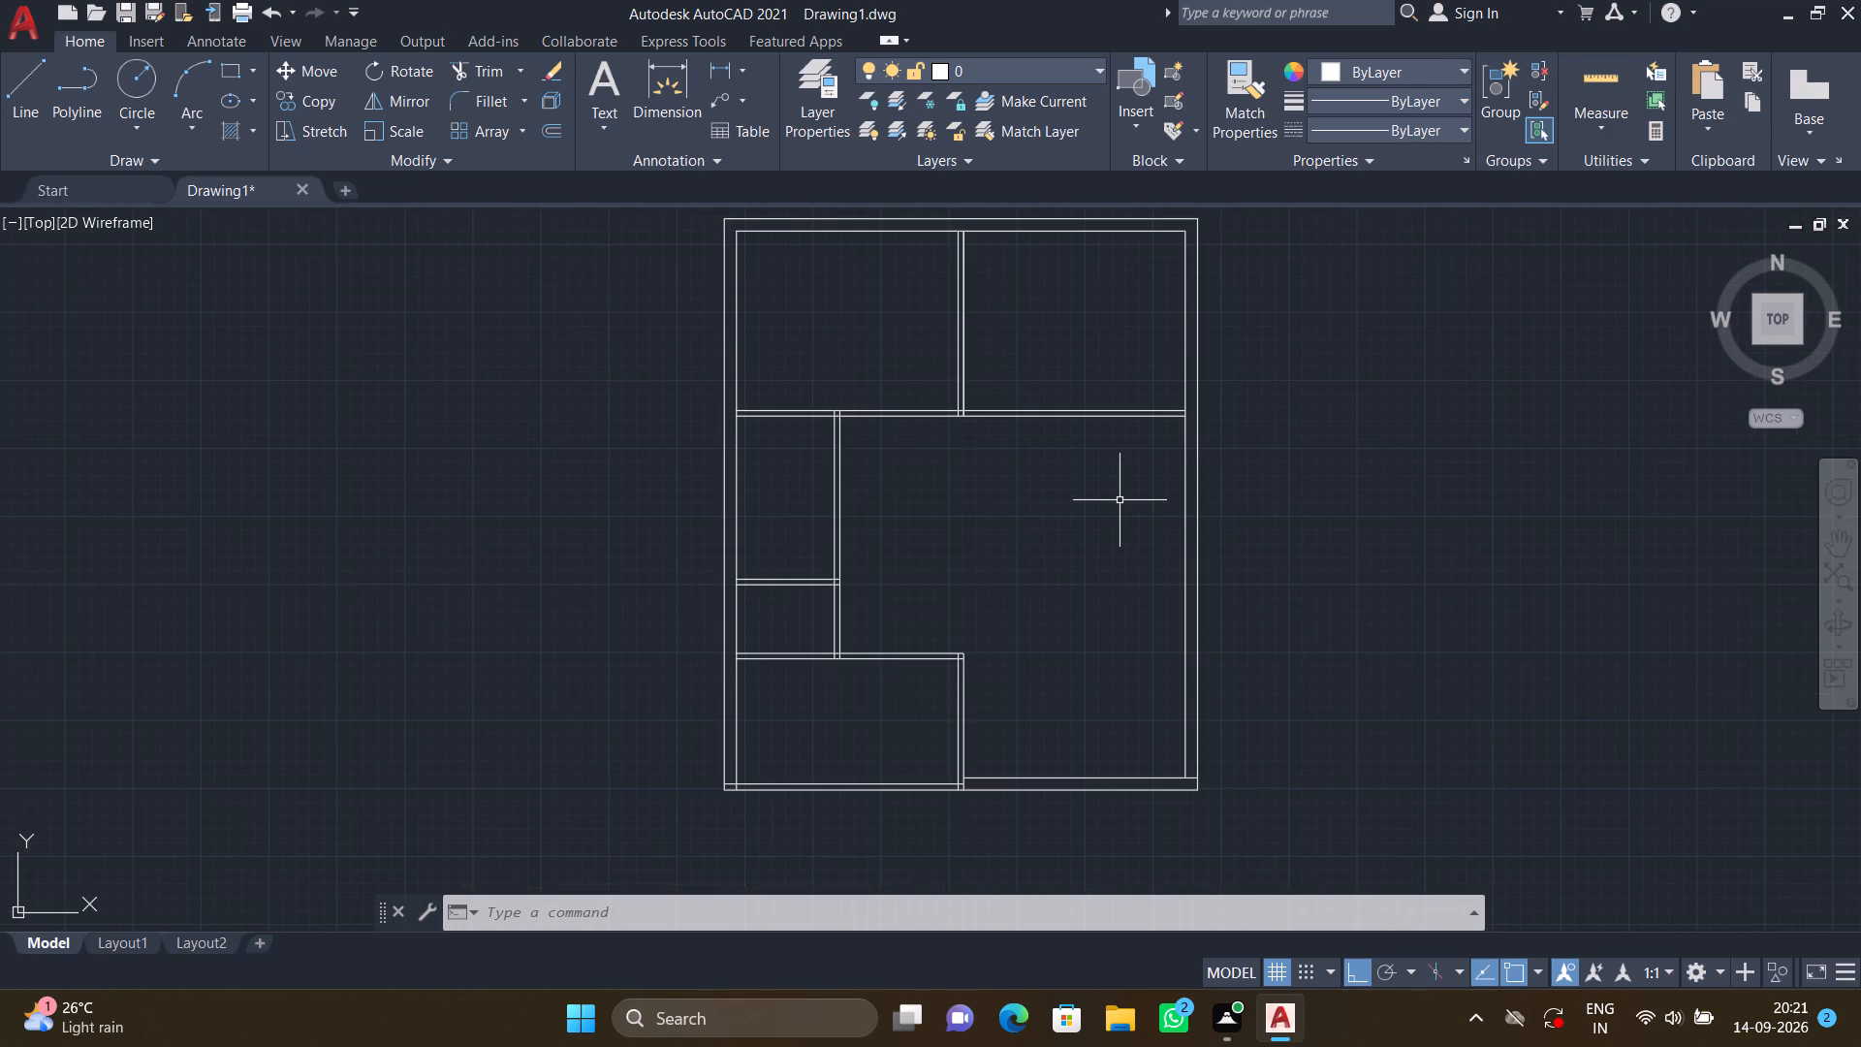
key(o)
key(Return)
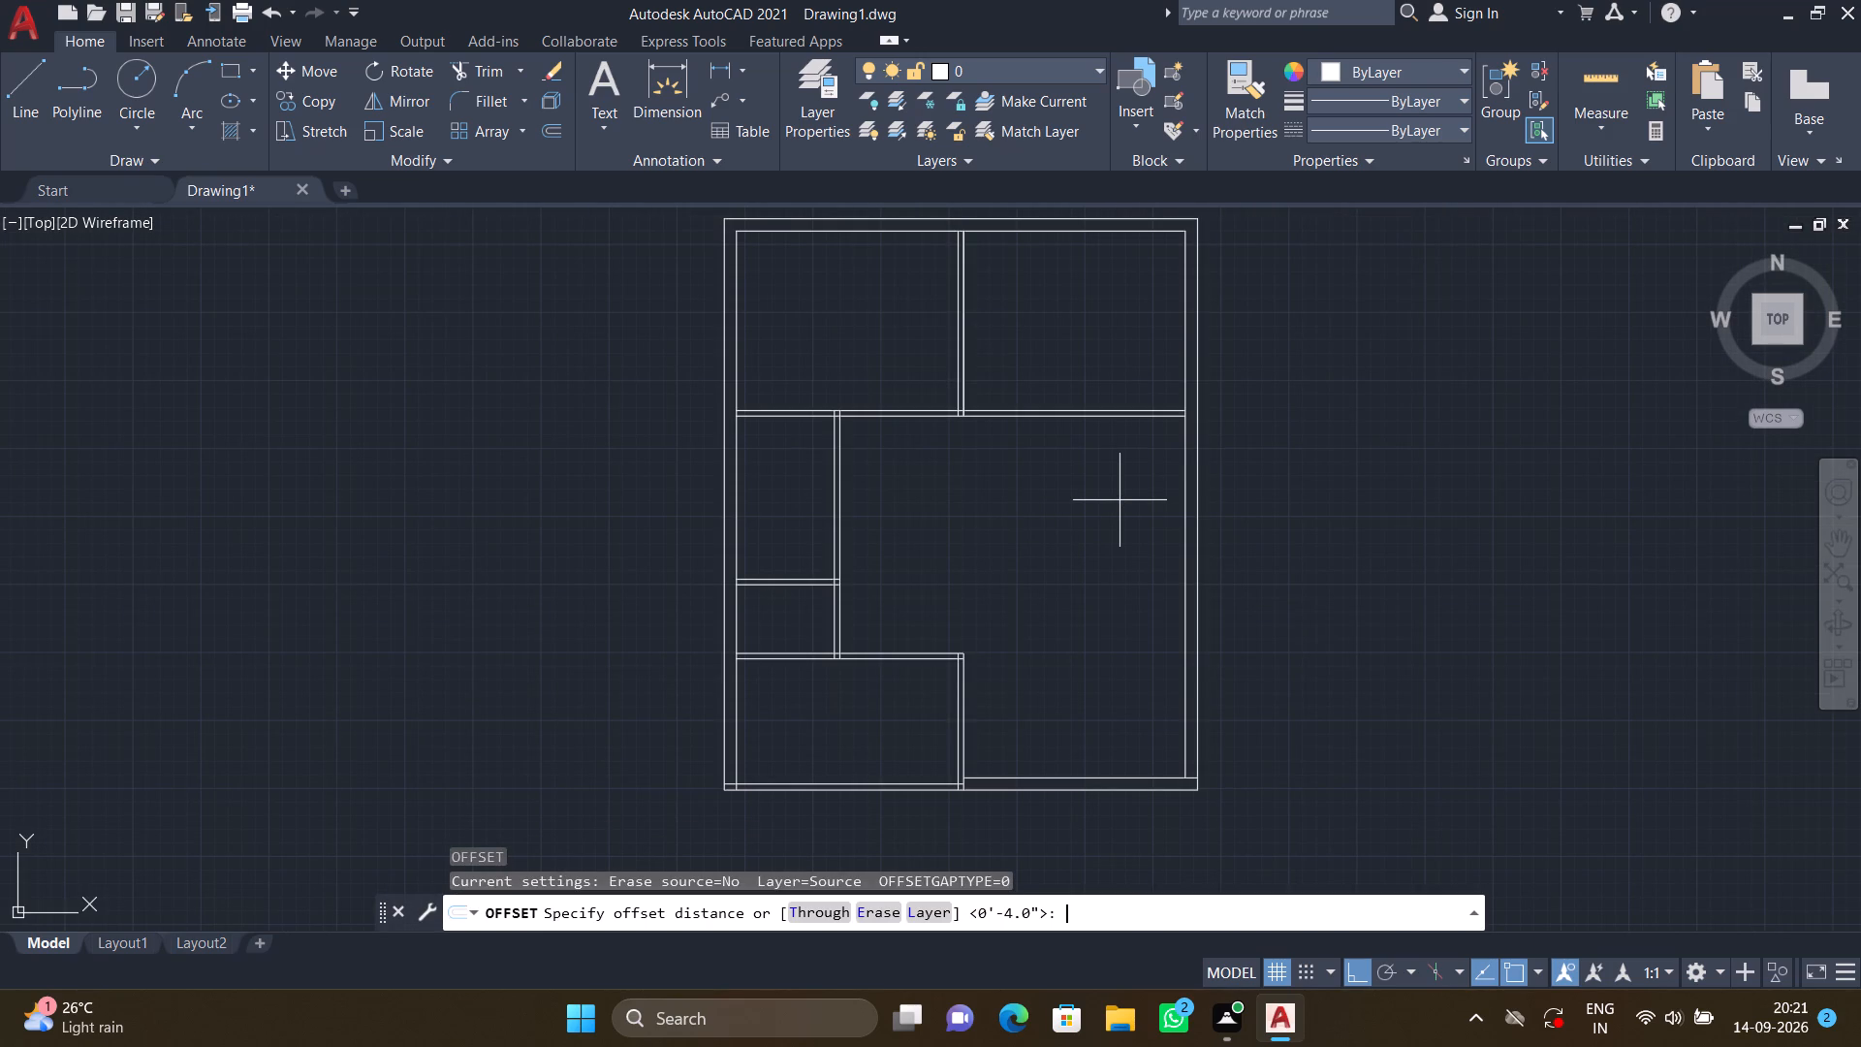
key(6)
key(apostrophe)
text(6")
key(Return)
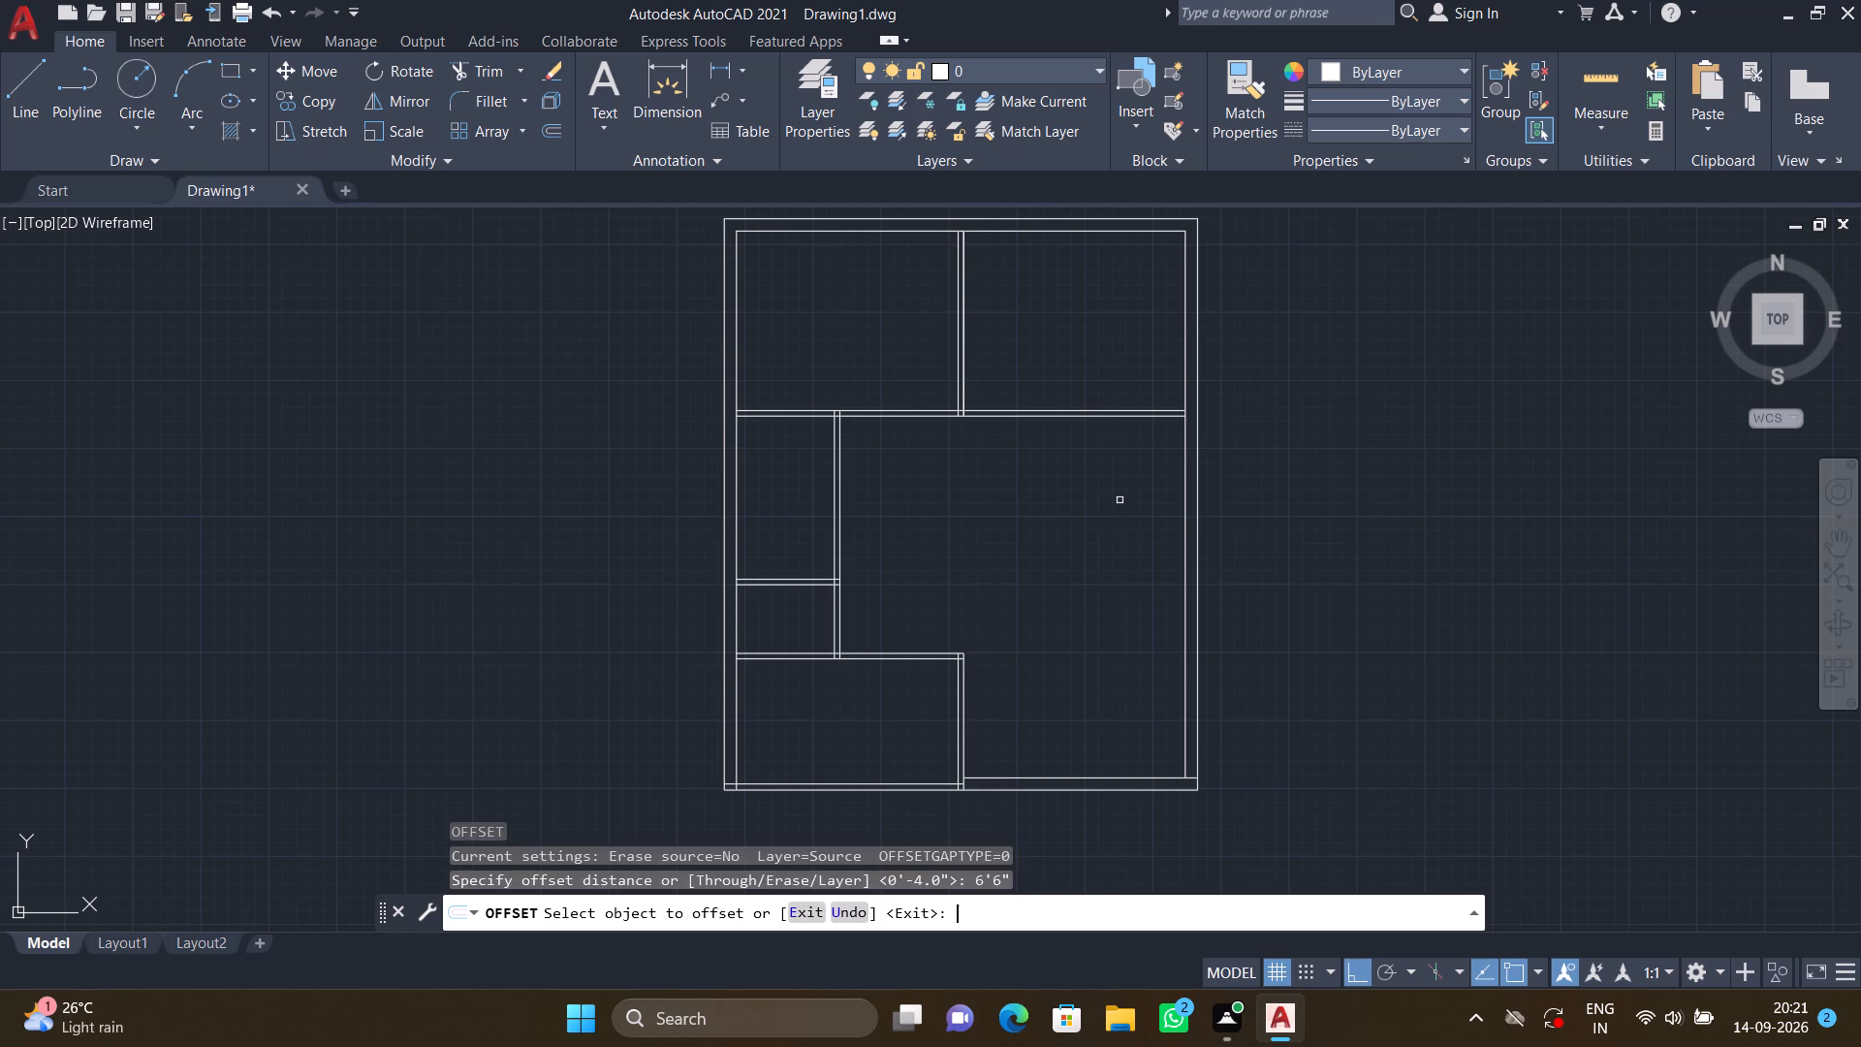
scroll(1104, 426, up, 1)
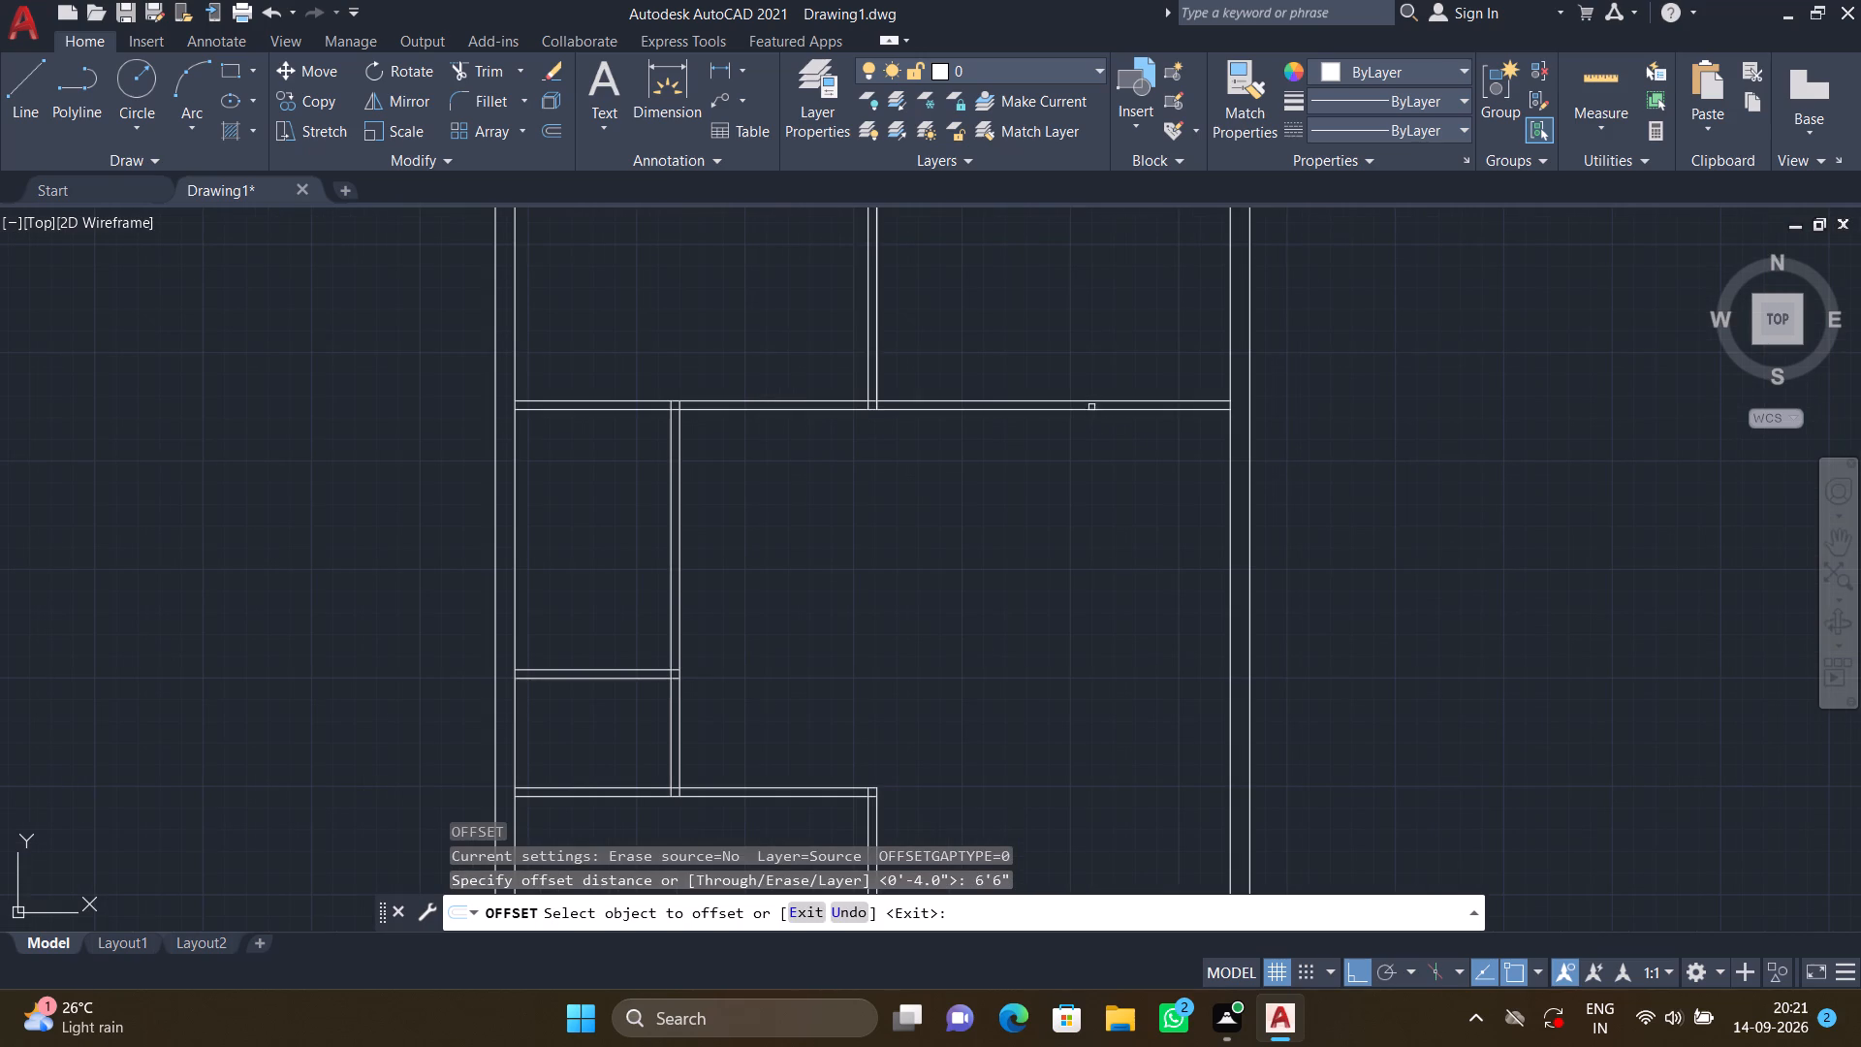
click(1092, 411)
click(1065, 528)
key(Return)
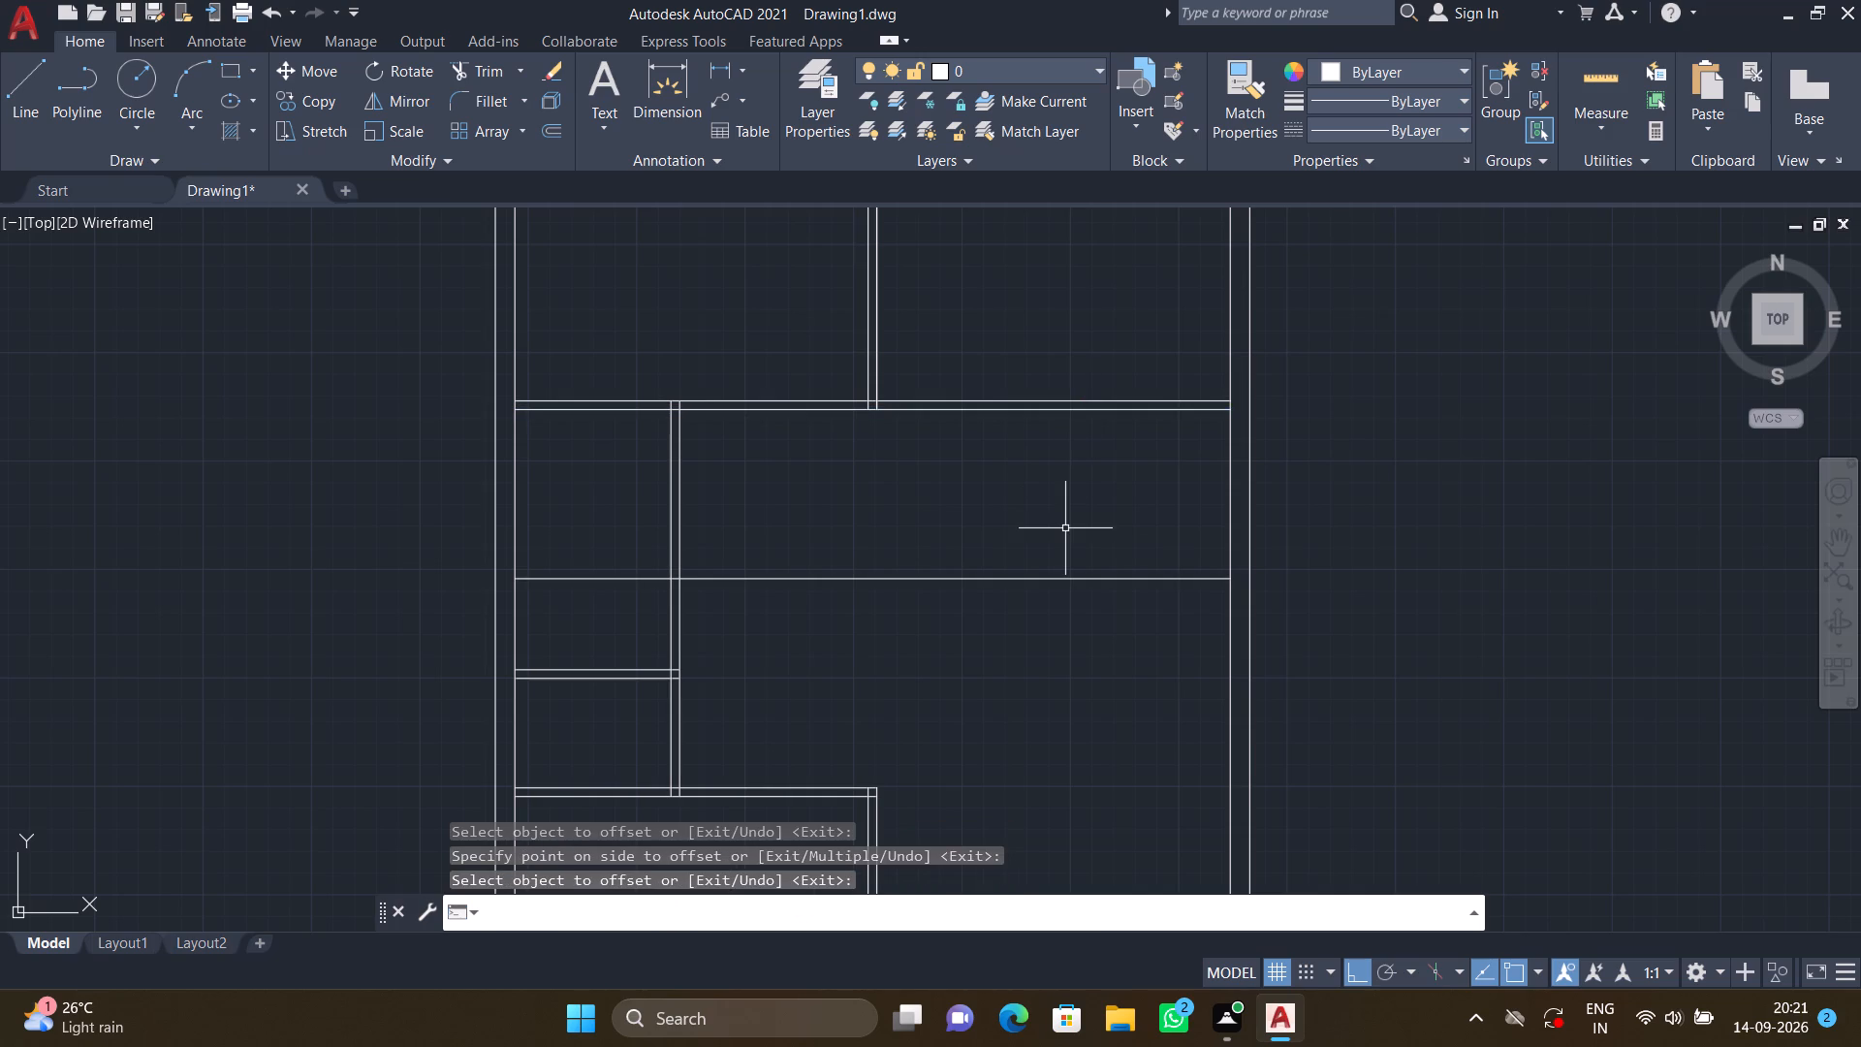
Offset the new full-width horizontal line 4" downward to form a partition.
key(o)
key(Return)
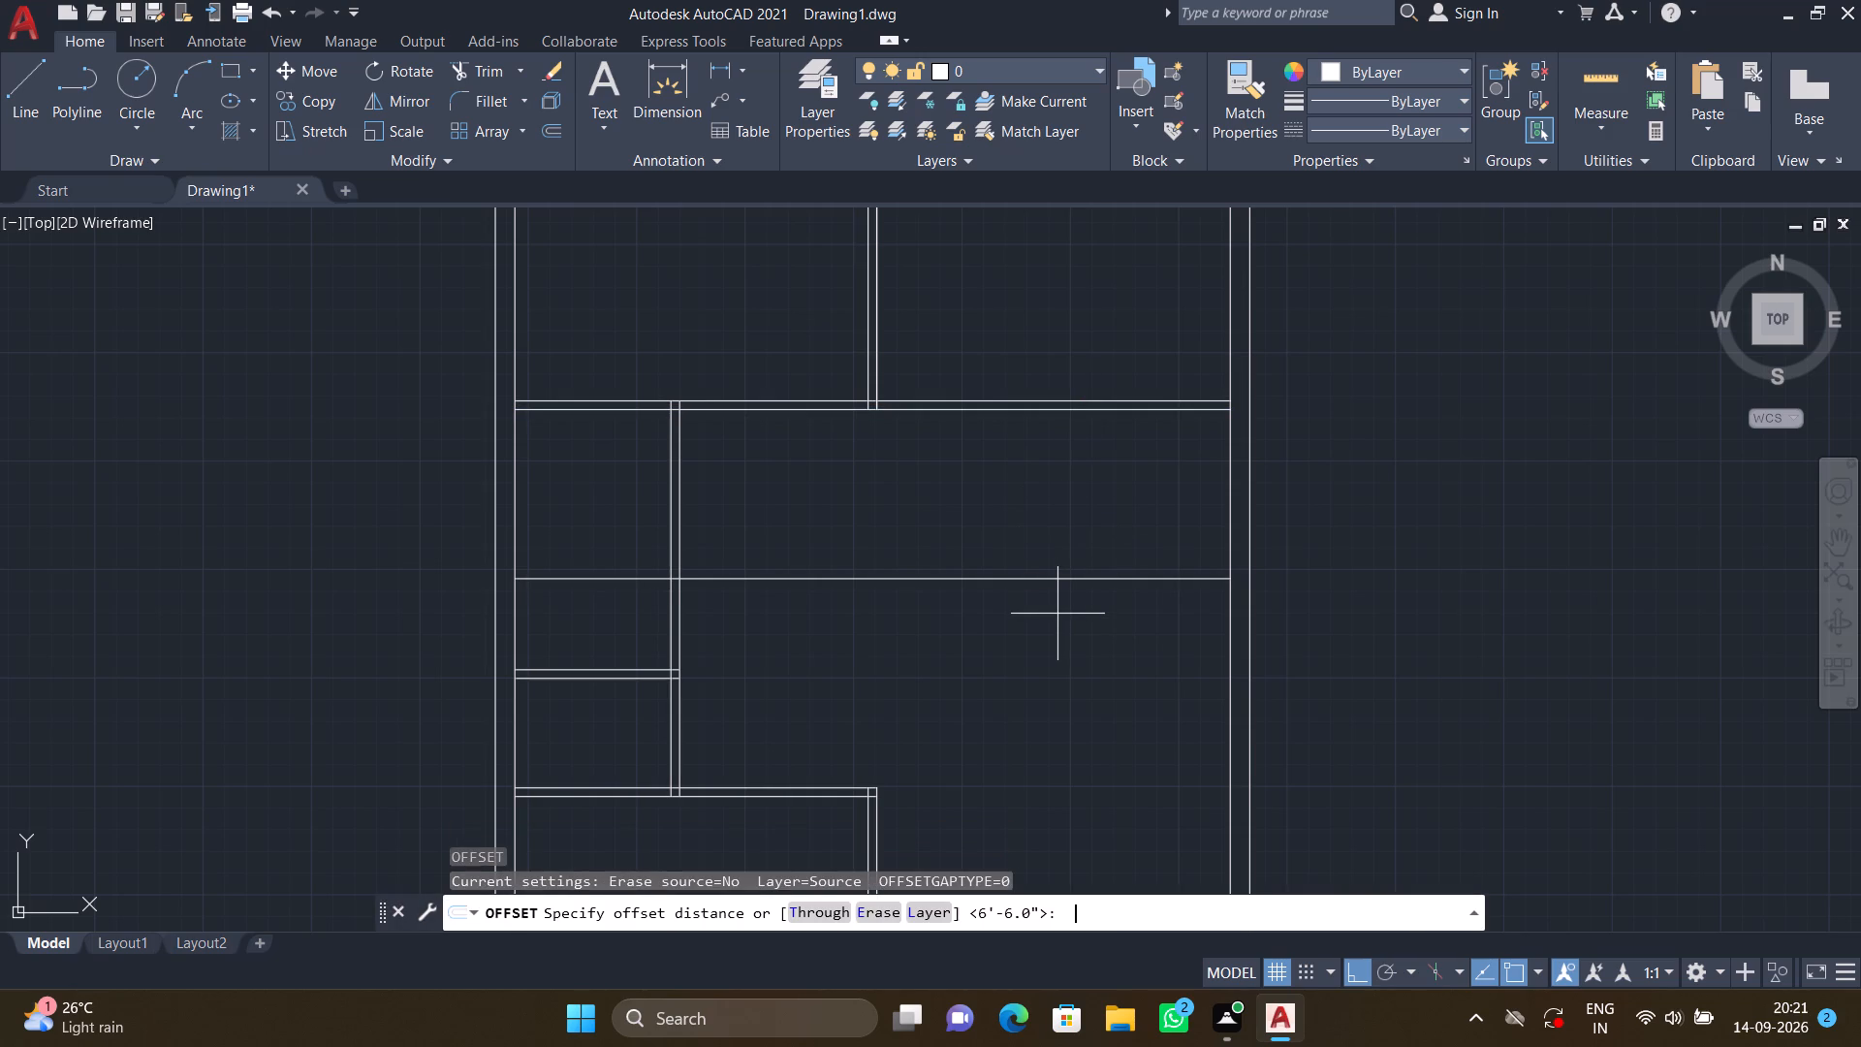
text(4")
key(Return)
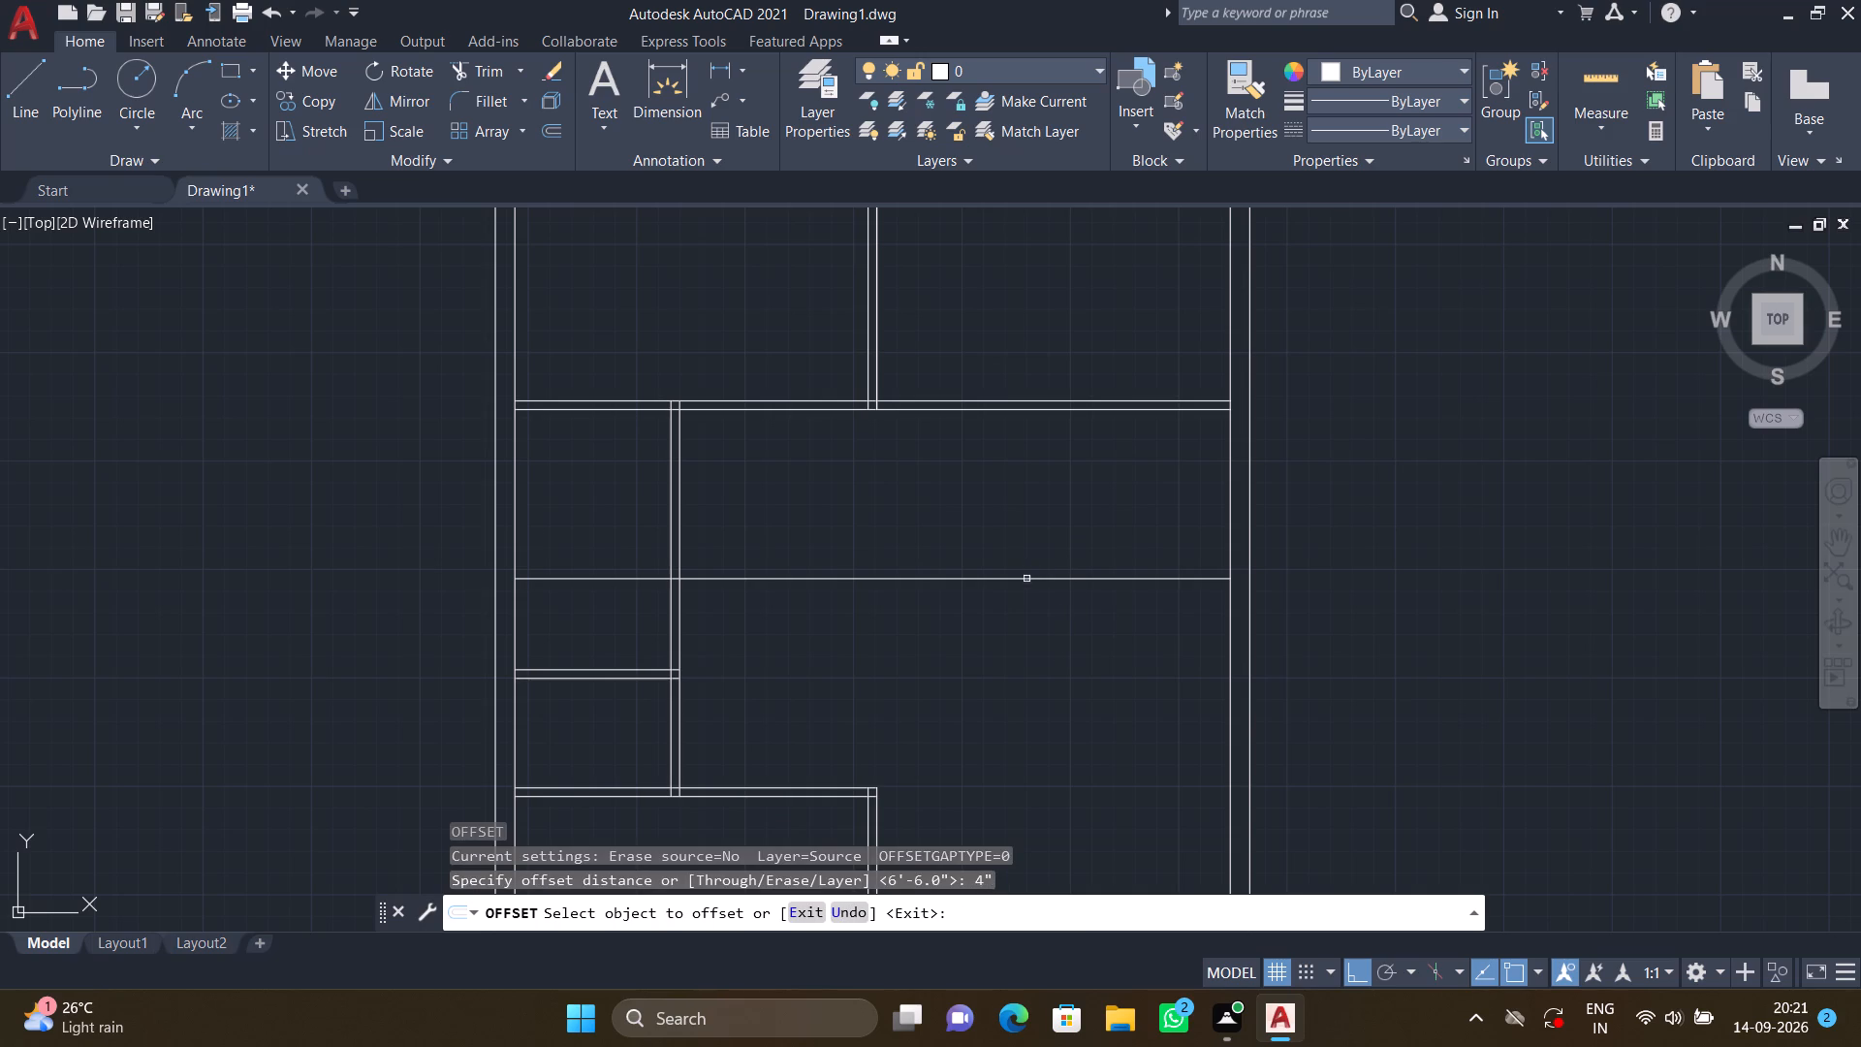
click(1028, 580)
click(1032, 639)
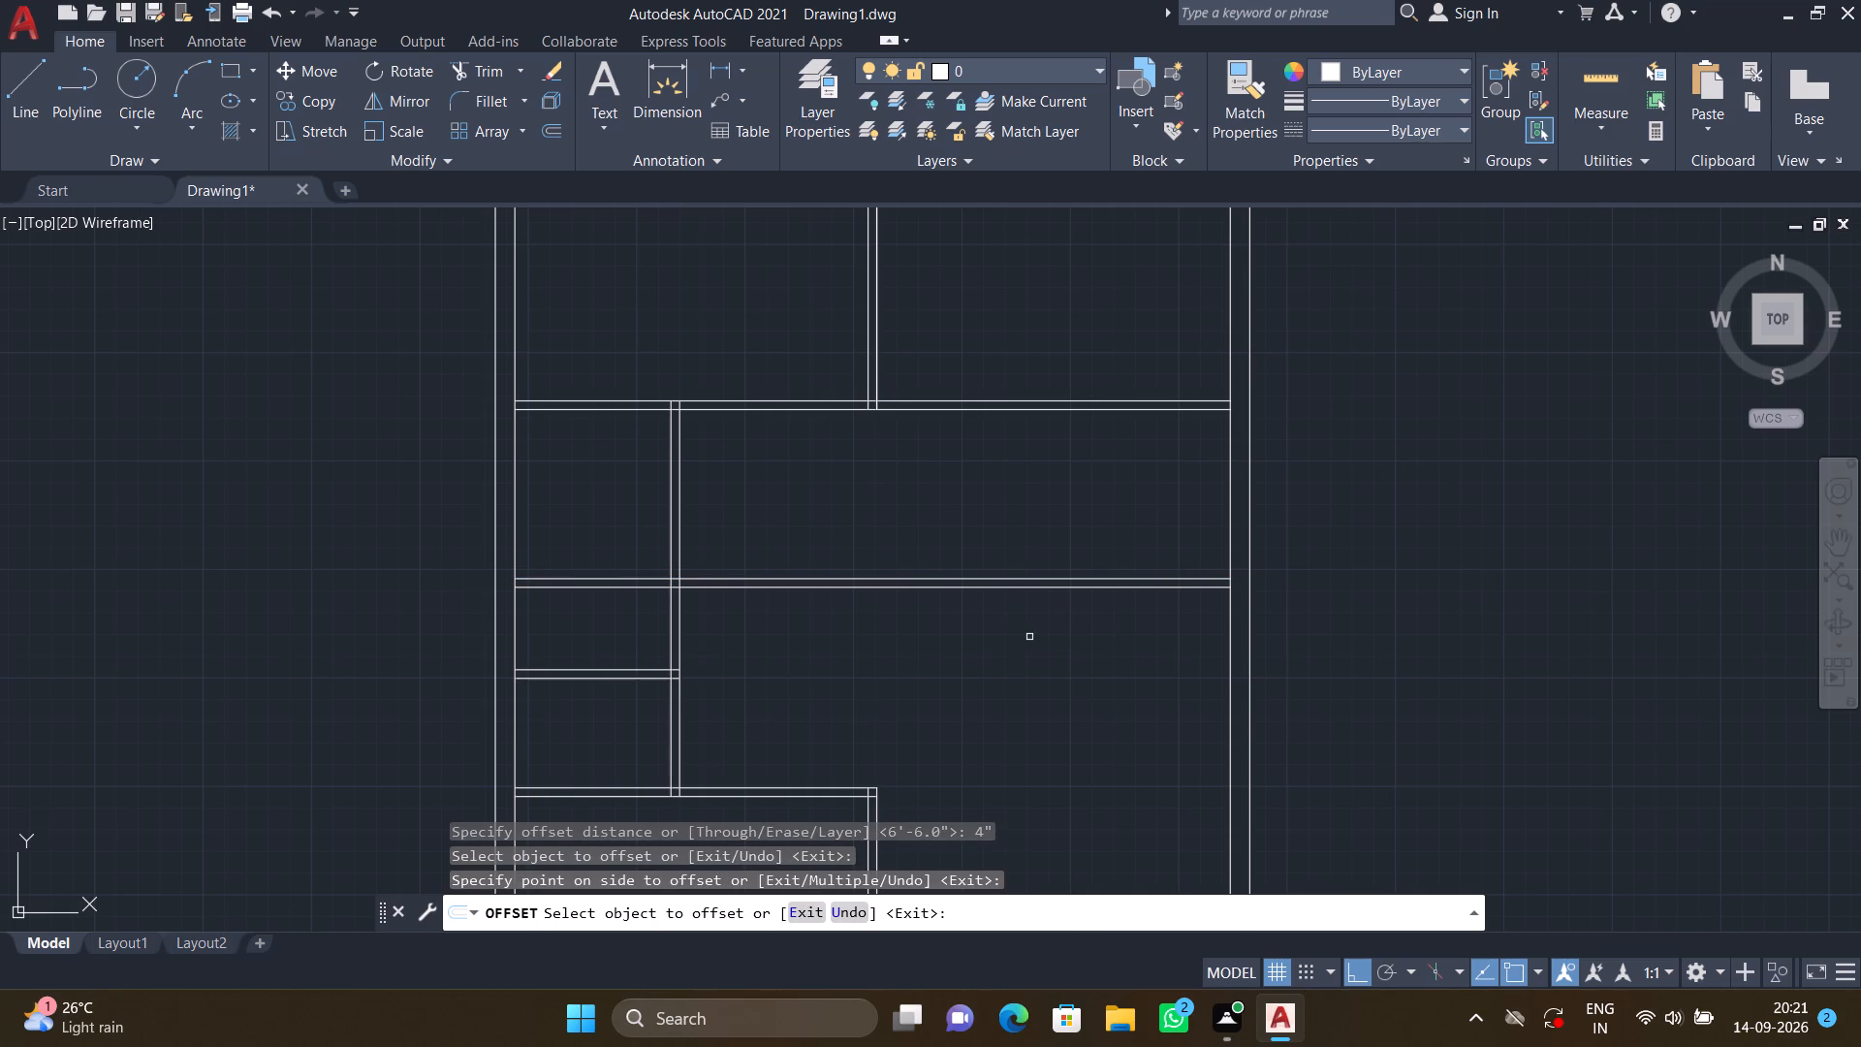
key(Return)
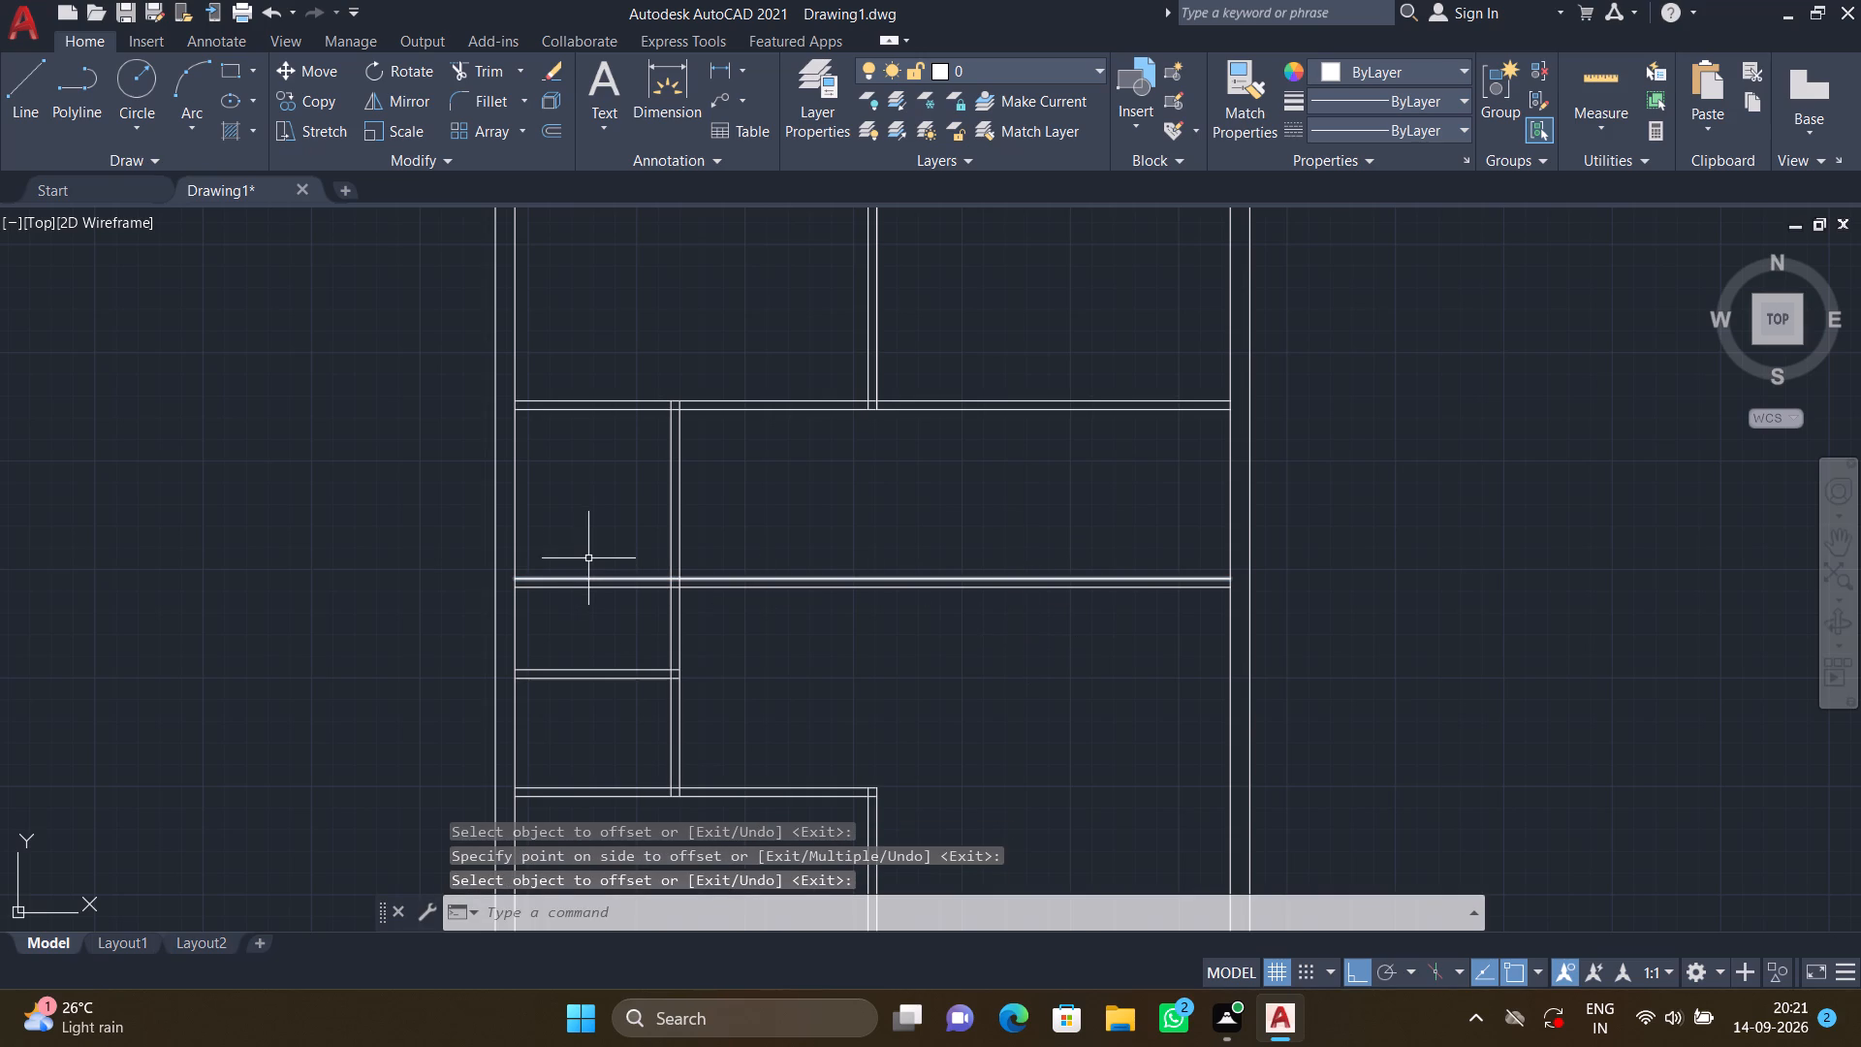
Trim both lines of the new horizontal partition between the left outer wall and the short vertical partition.
text(TR)
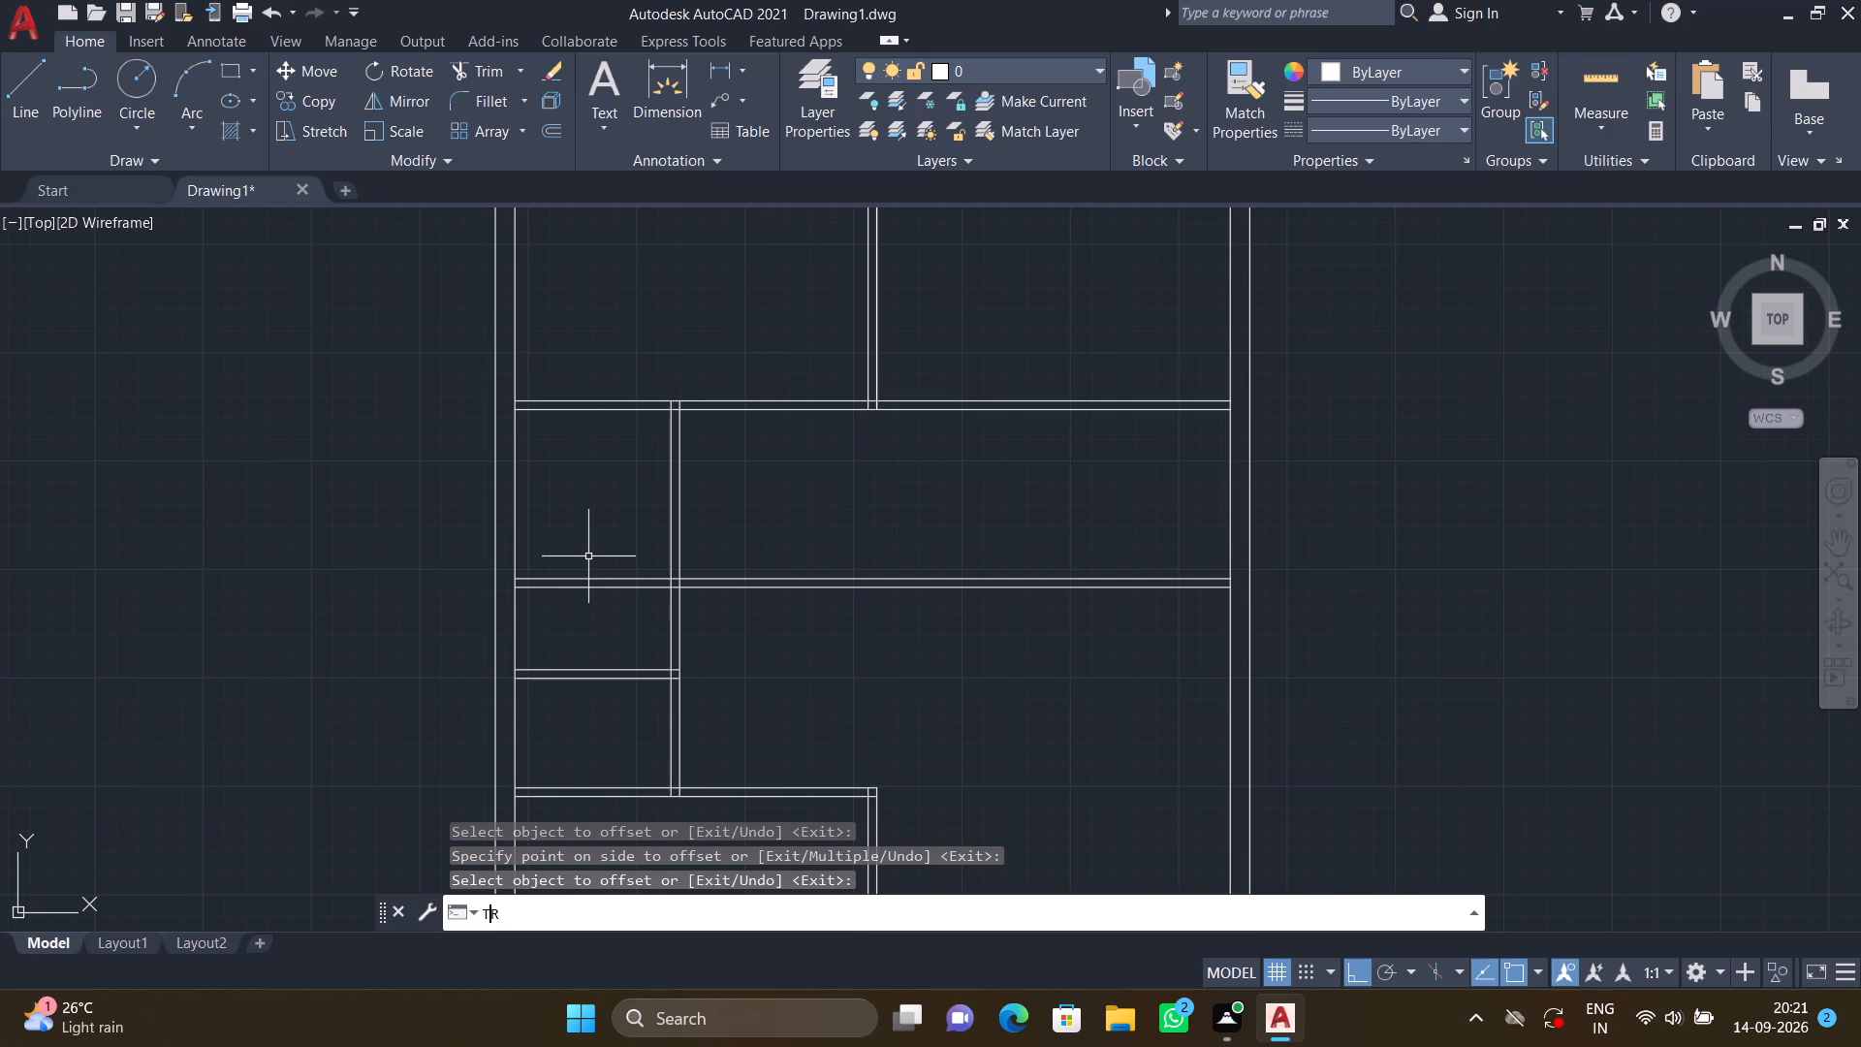
key(Return)
click(588, 556)
click(591, 558)
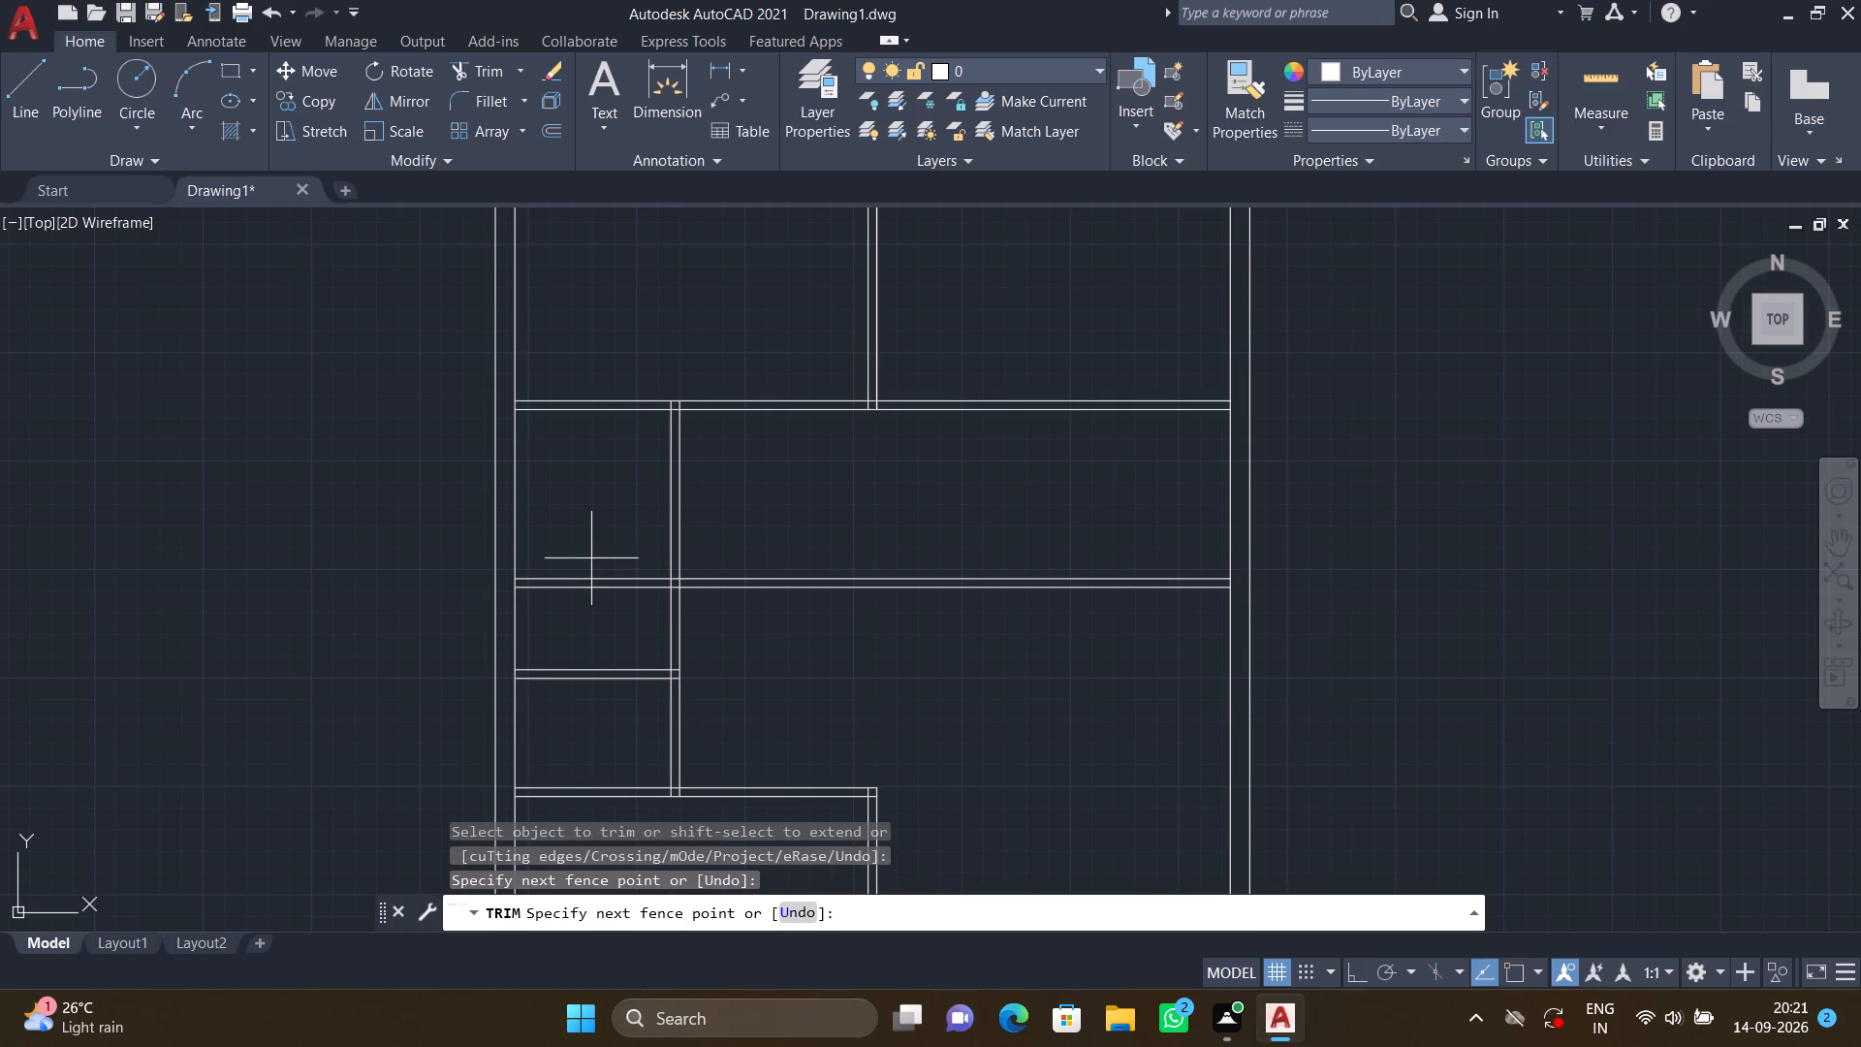
click(594, 605)
key(Return)
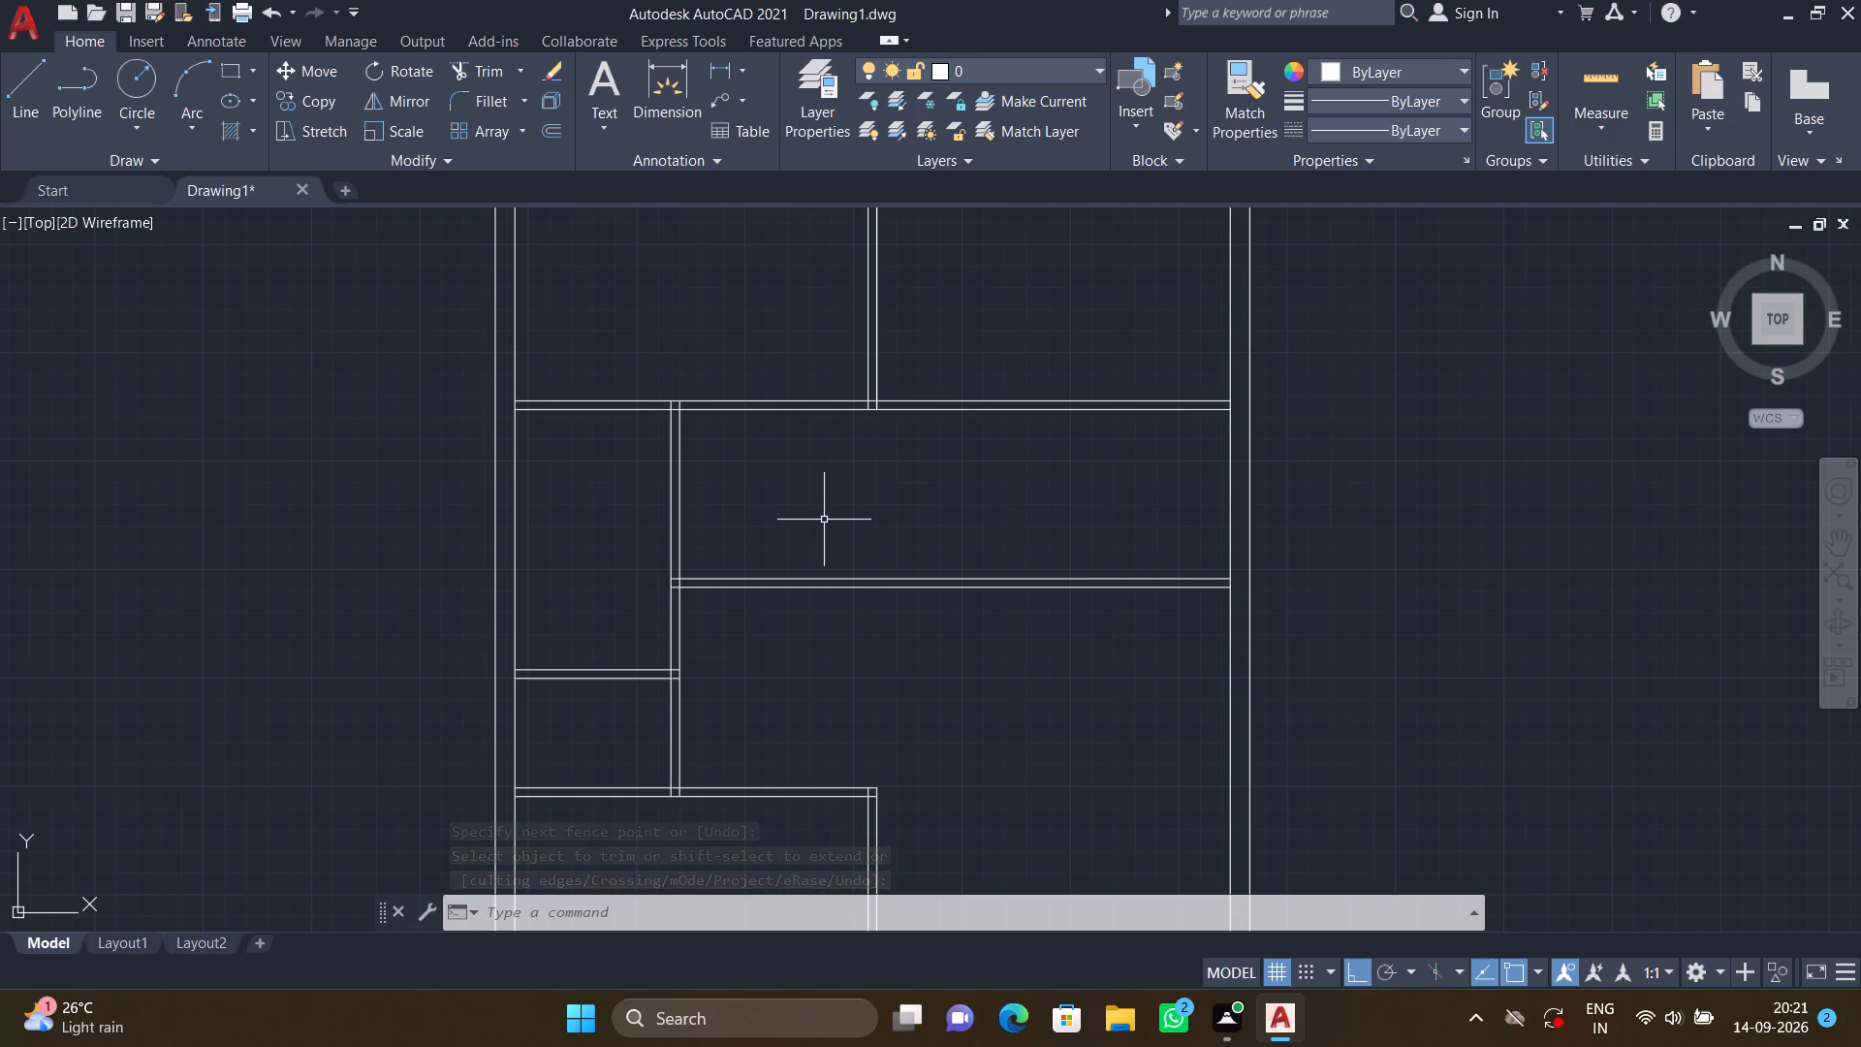
Offset the right outer wall's inner line 9'8" toward the inside of the plan.
key(o)
key(Return)
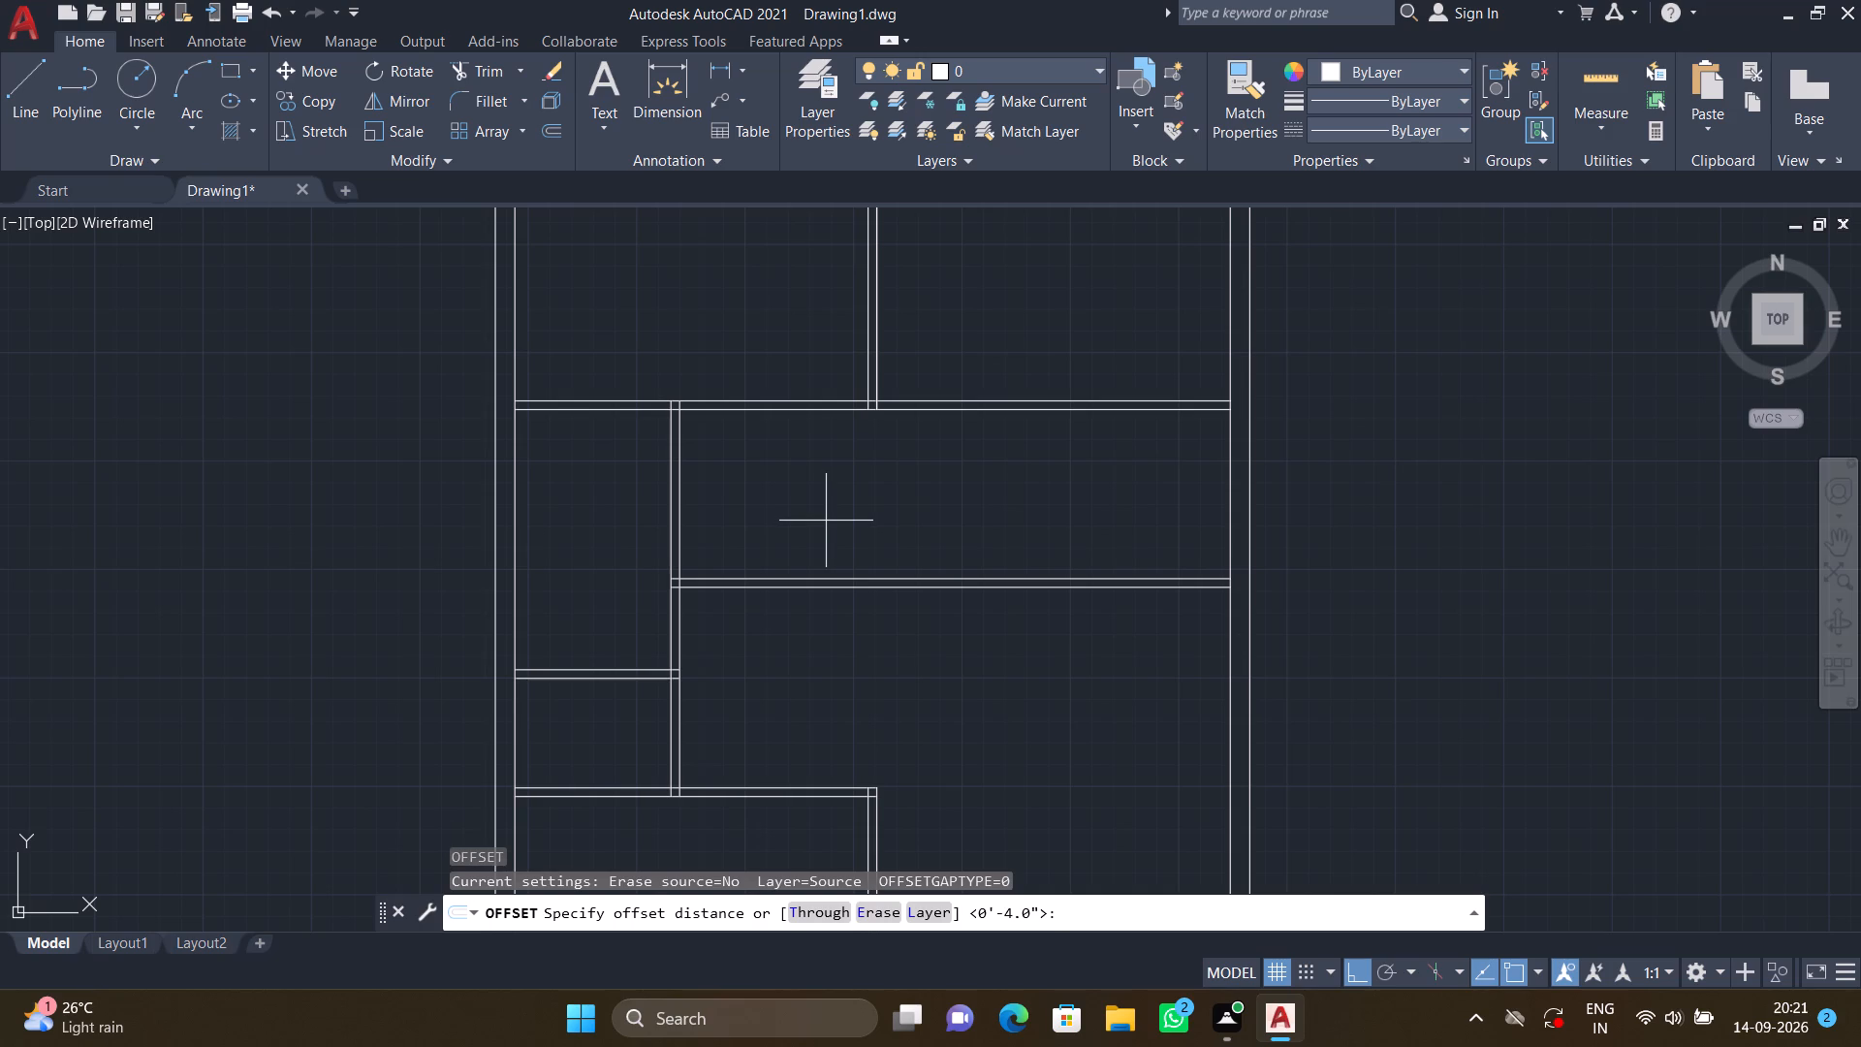
key(9)
key(apostrophe)
text(8")
key(Return)
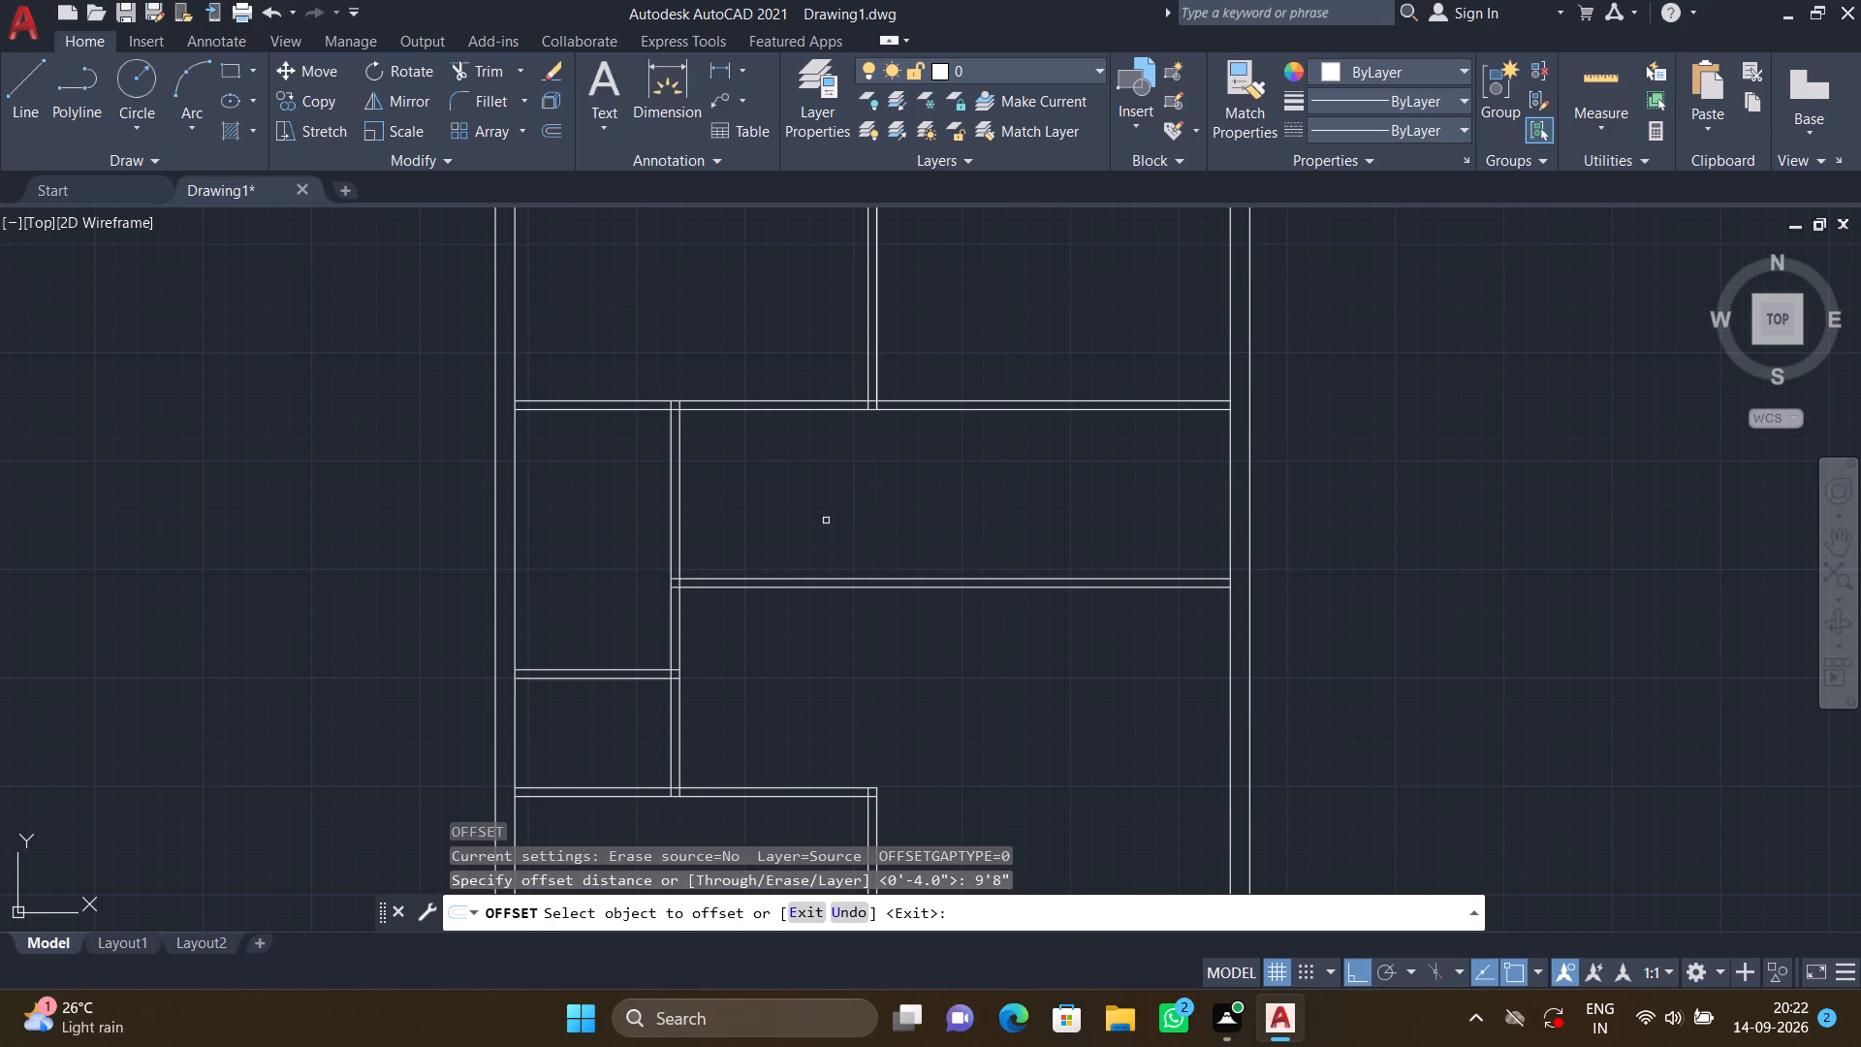
click(1233, 497)
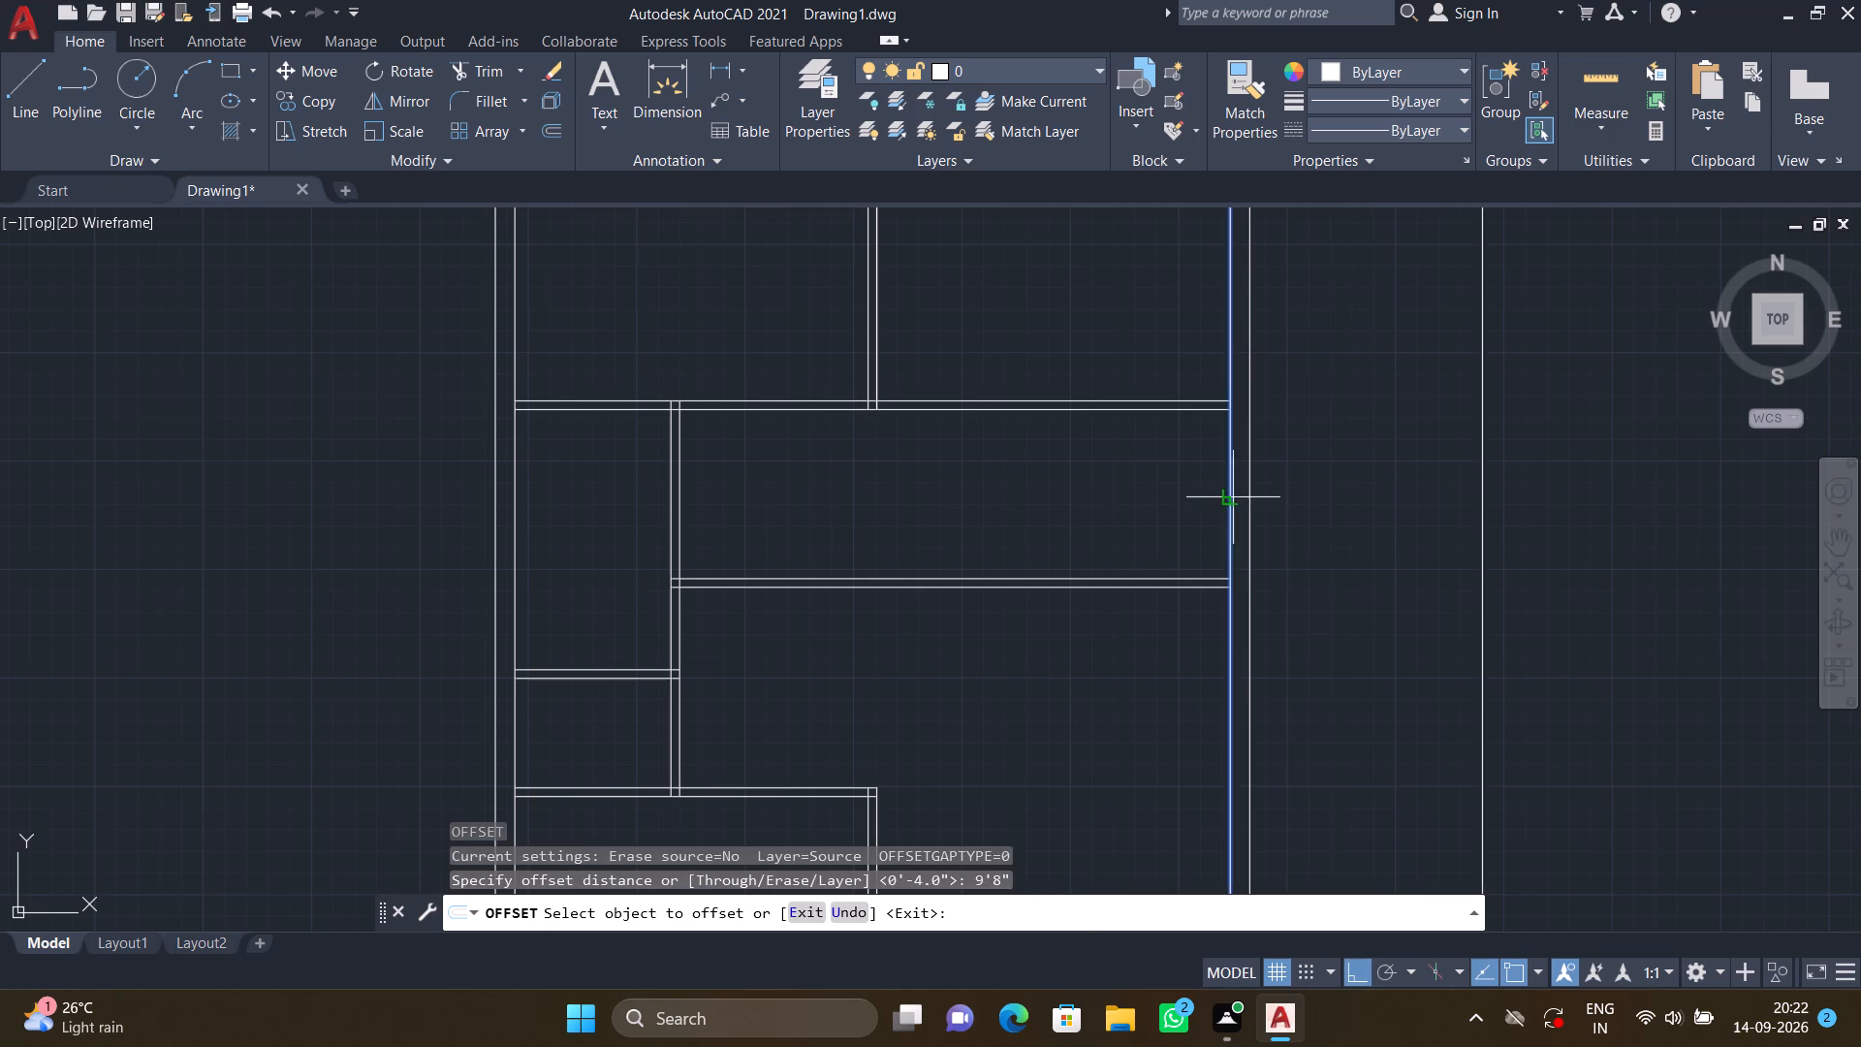
click(1059, 498)
key(Return)
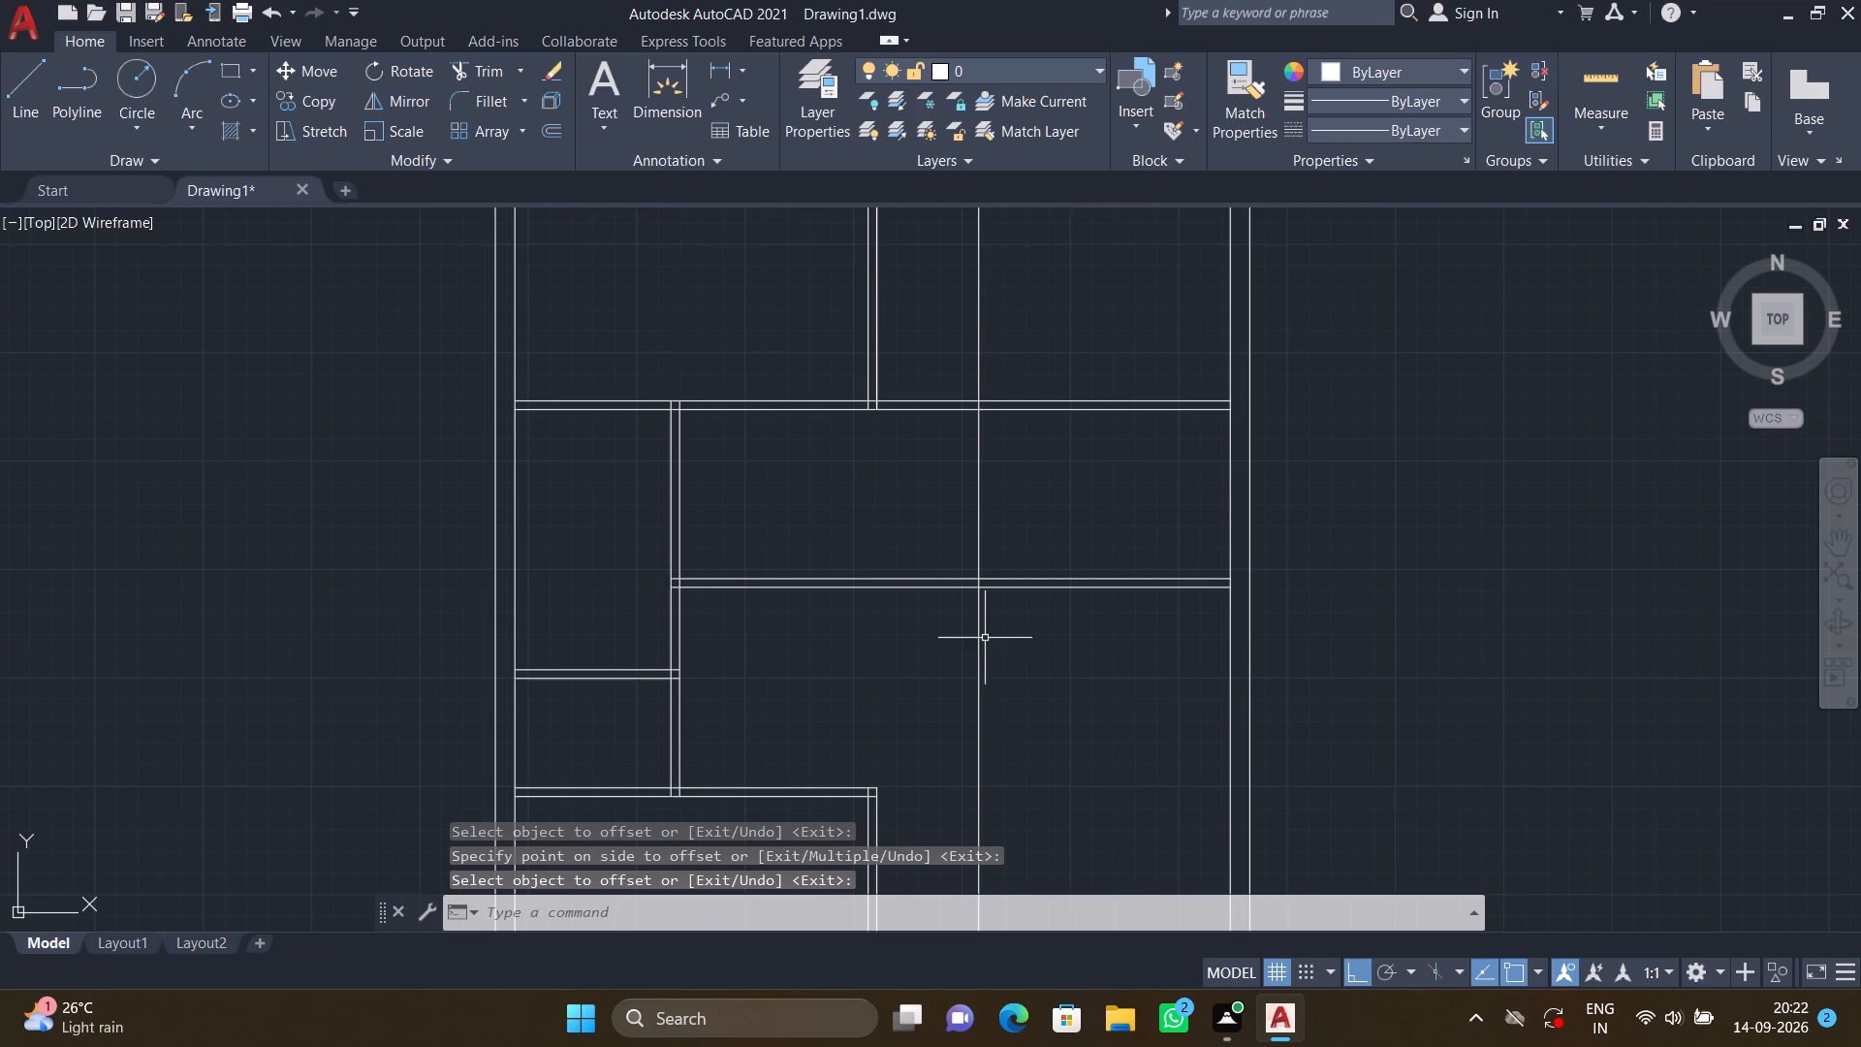
Trim the new vertical line below the middle horizontal partition and above the upper one, keeping only the part between them.
text(TR)
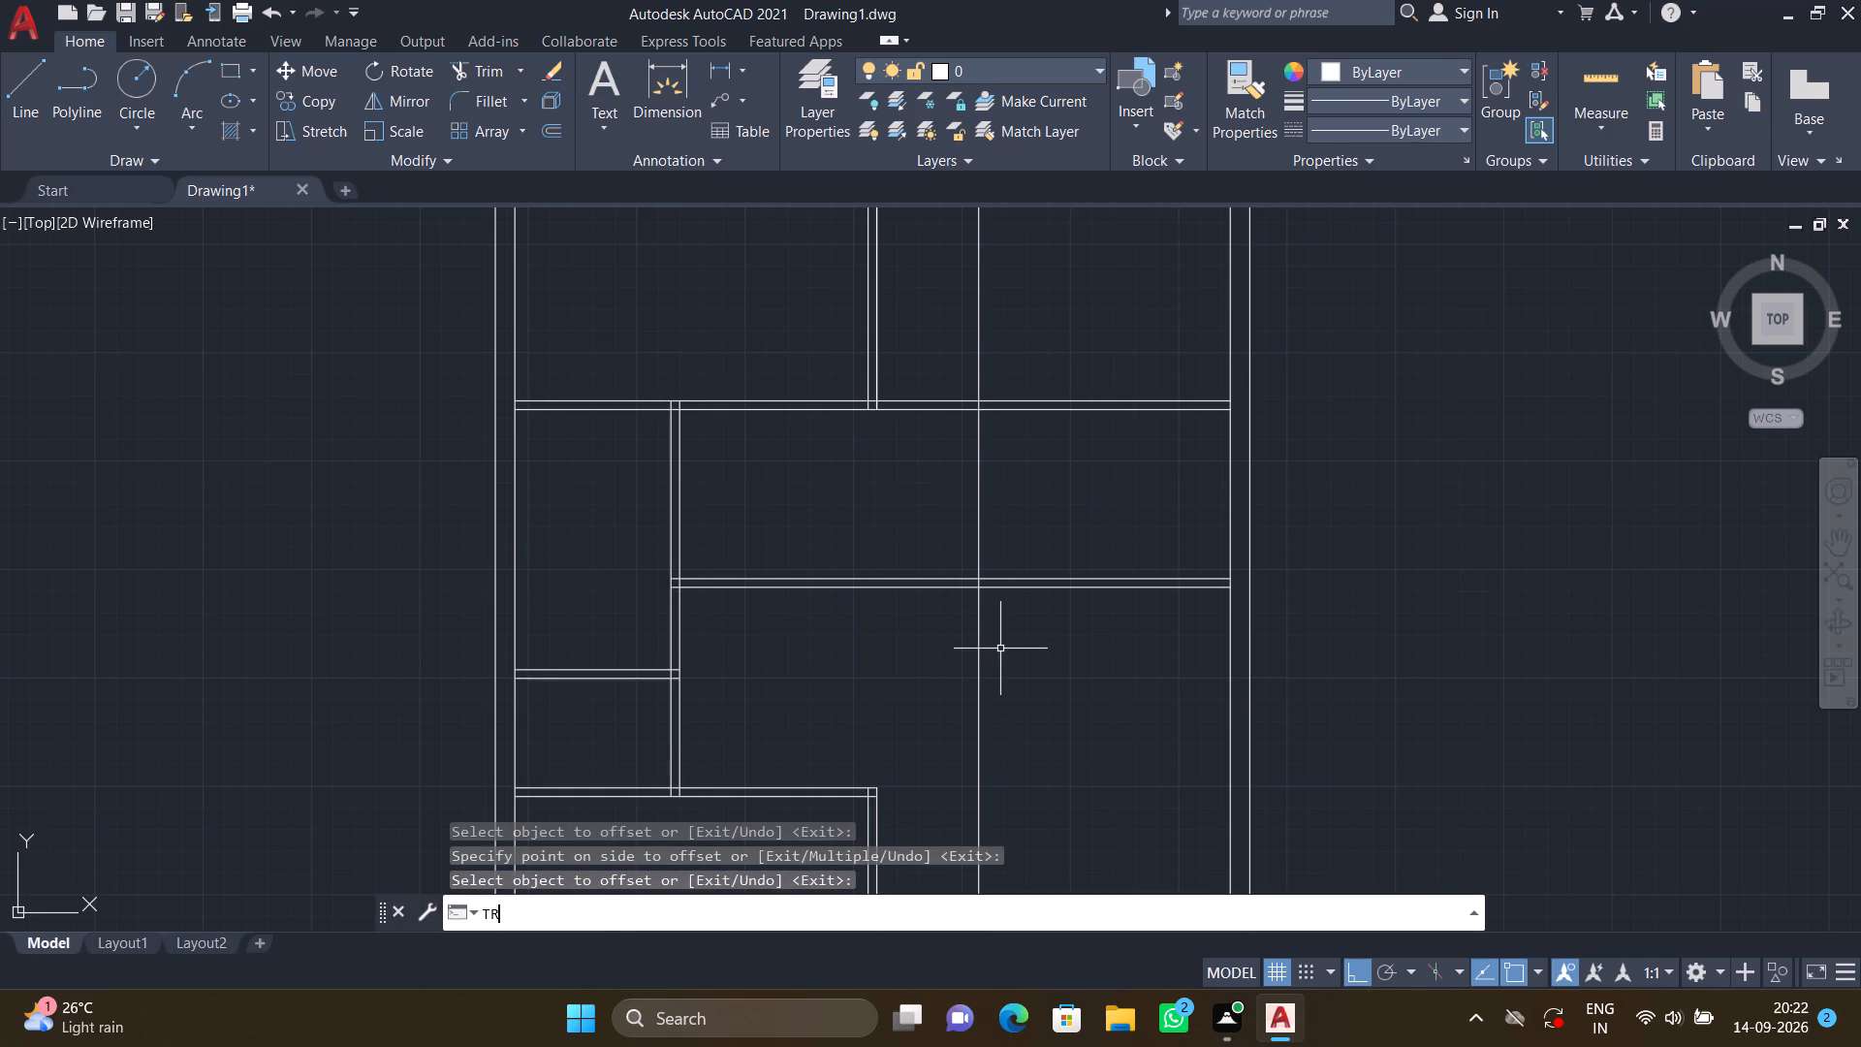
key(Return)
click(1030, 659)
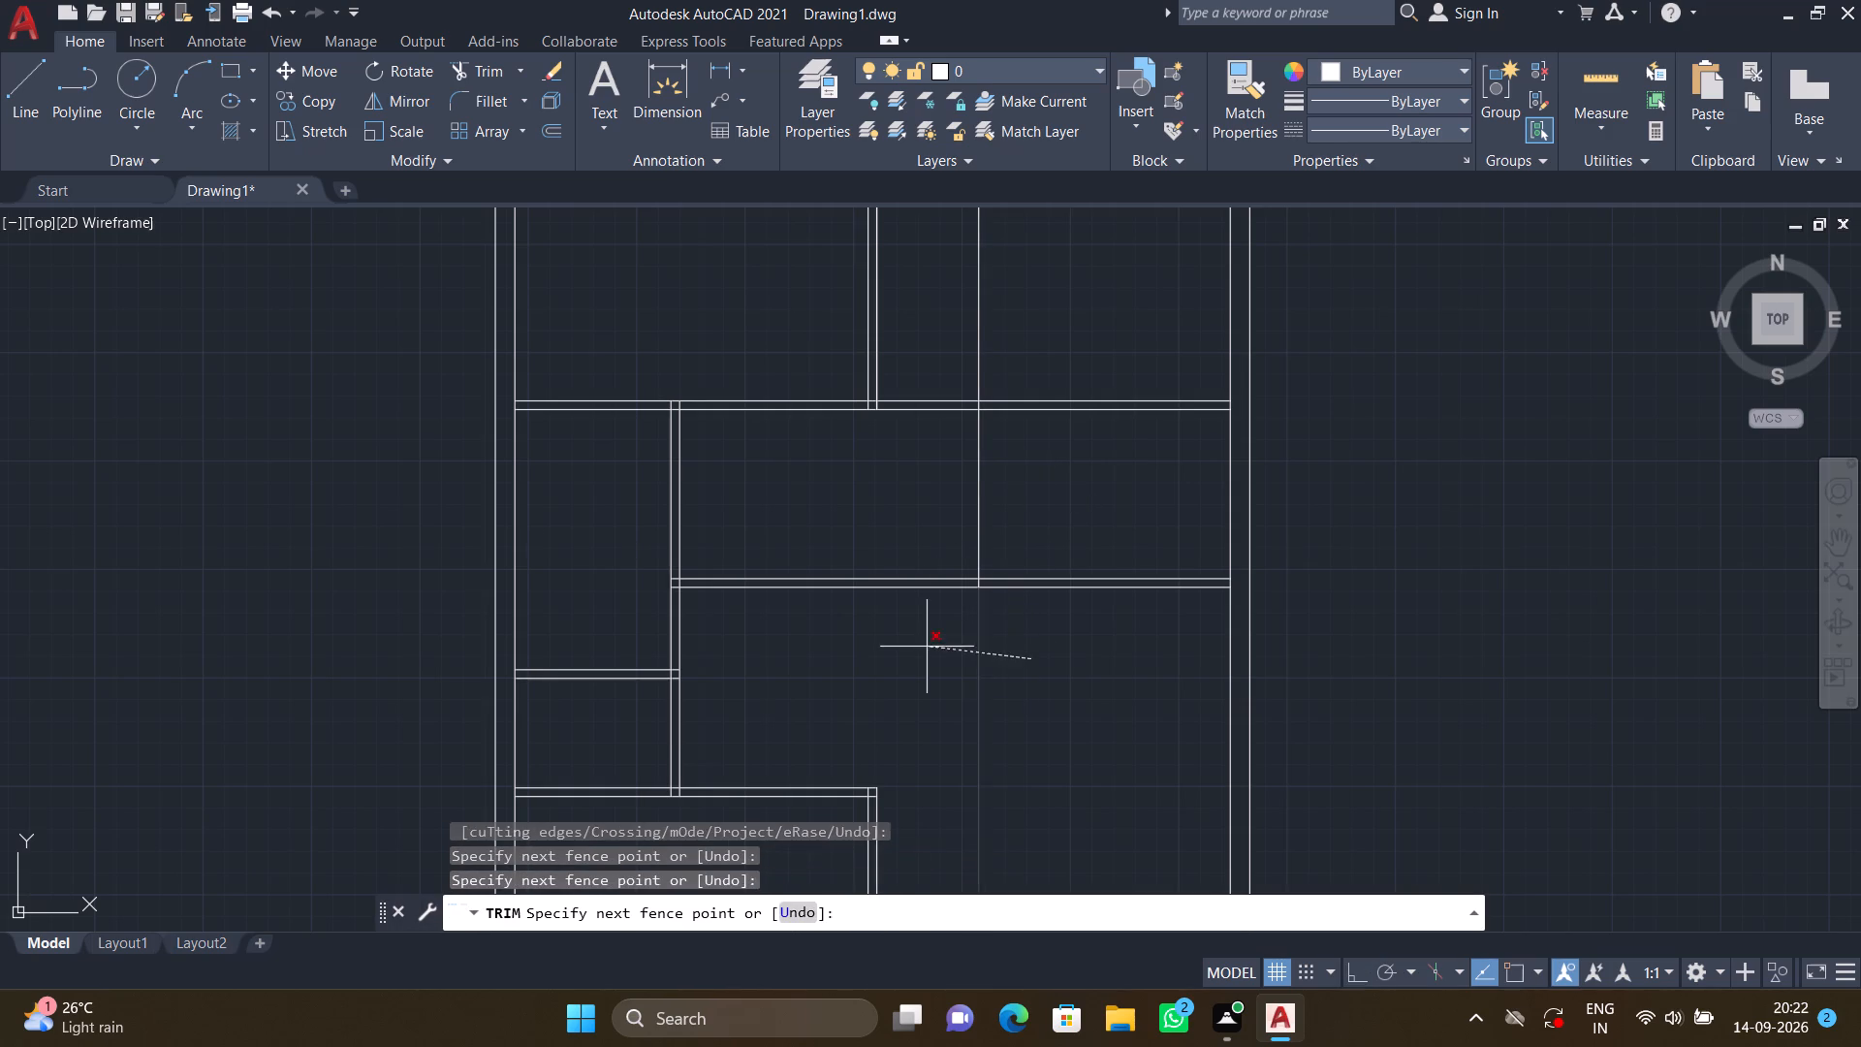
click(926, 647)
click(1017, 288)
click(952, 274)
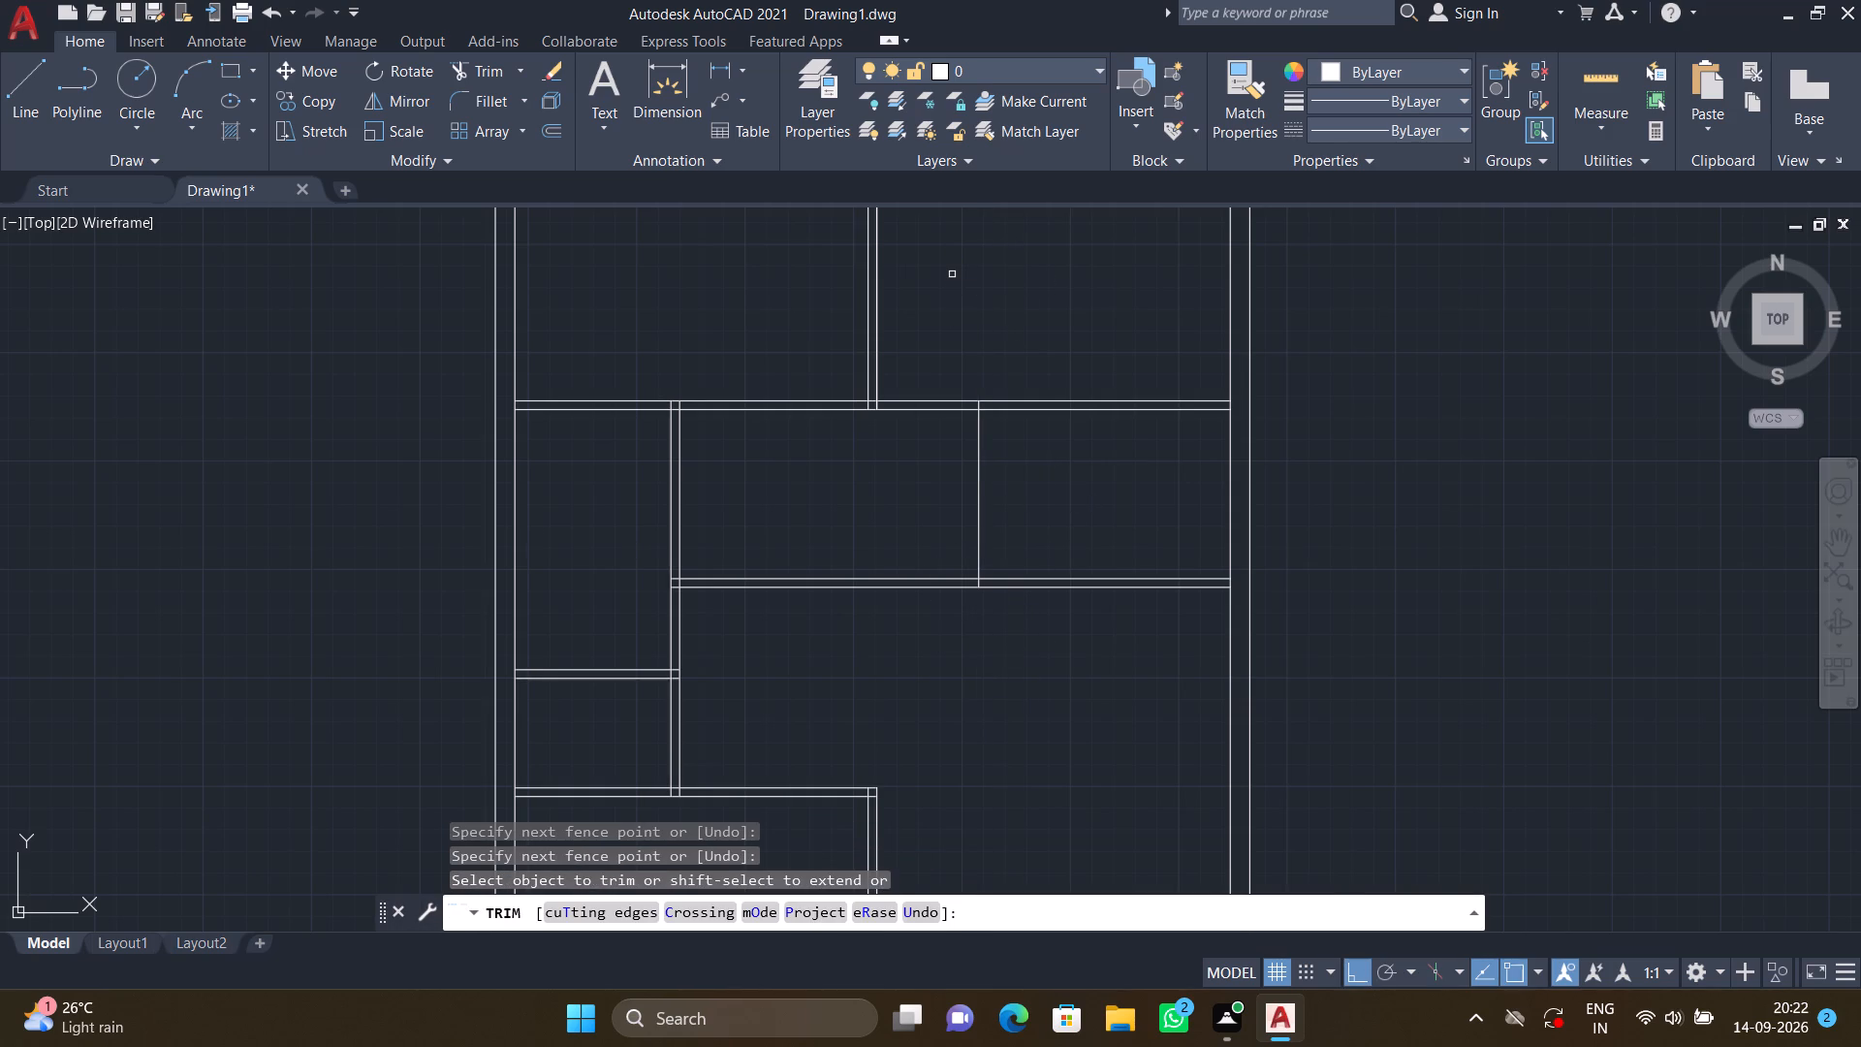
Offset the right outer wall's inner line 8'10" toward the inside of the plan.
key(Return)
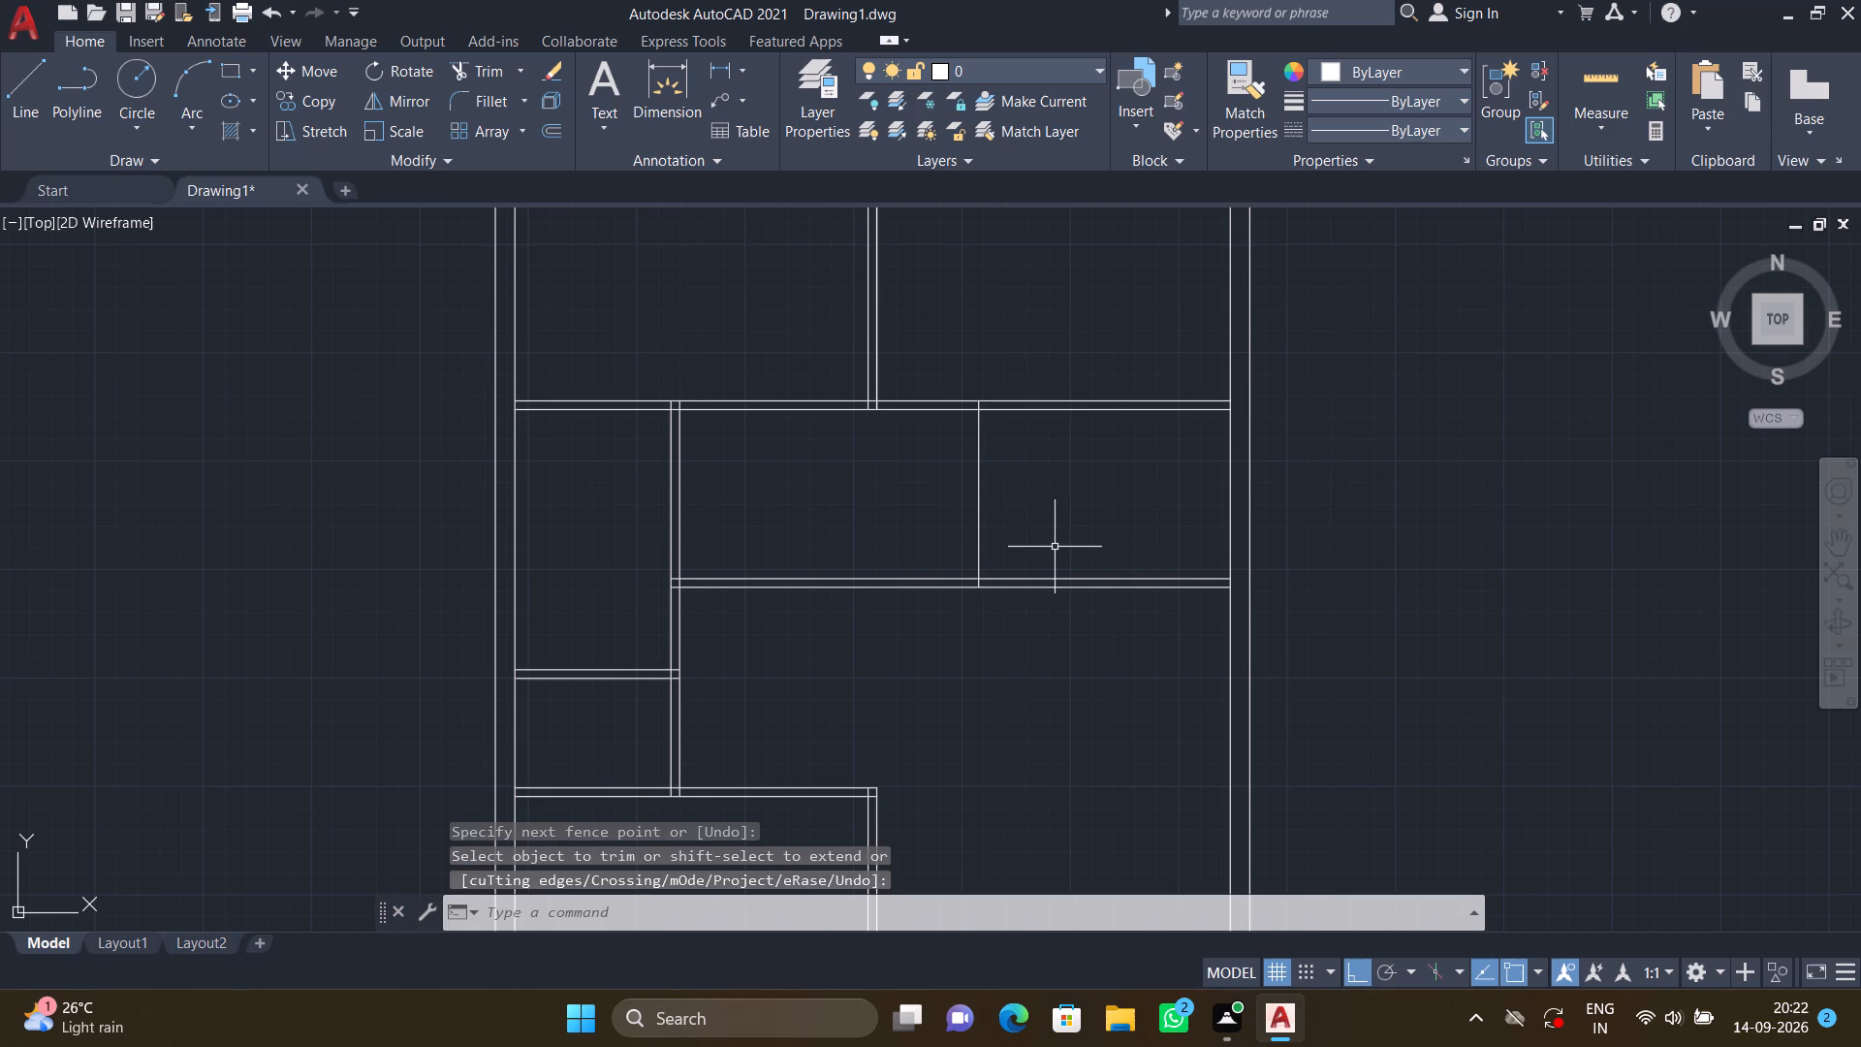
key(o)
key(Return)
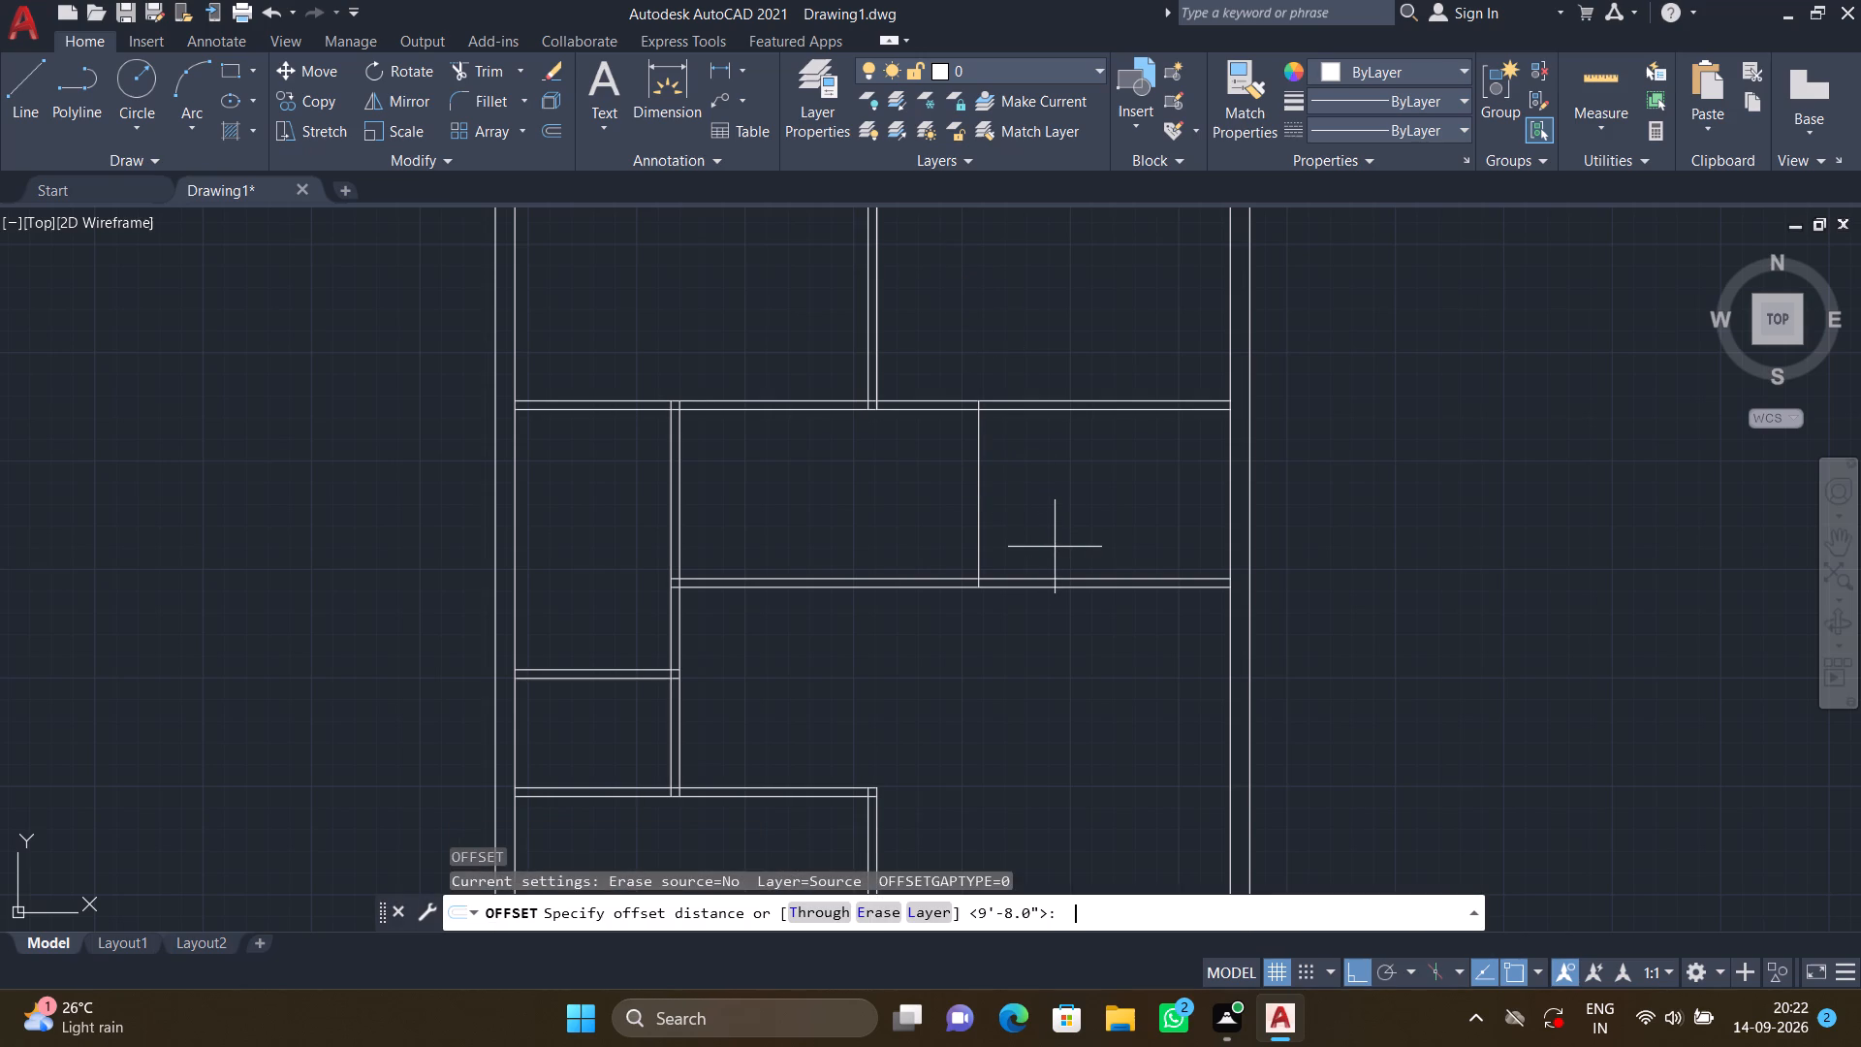
text(8')
text(10")
key(Return)
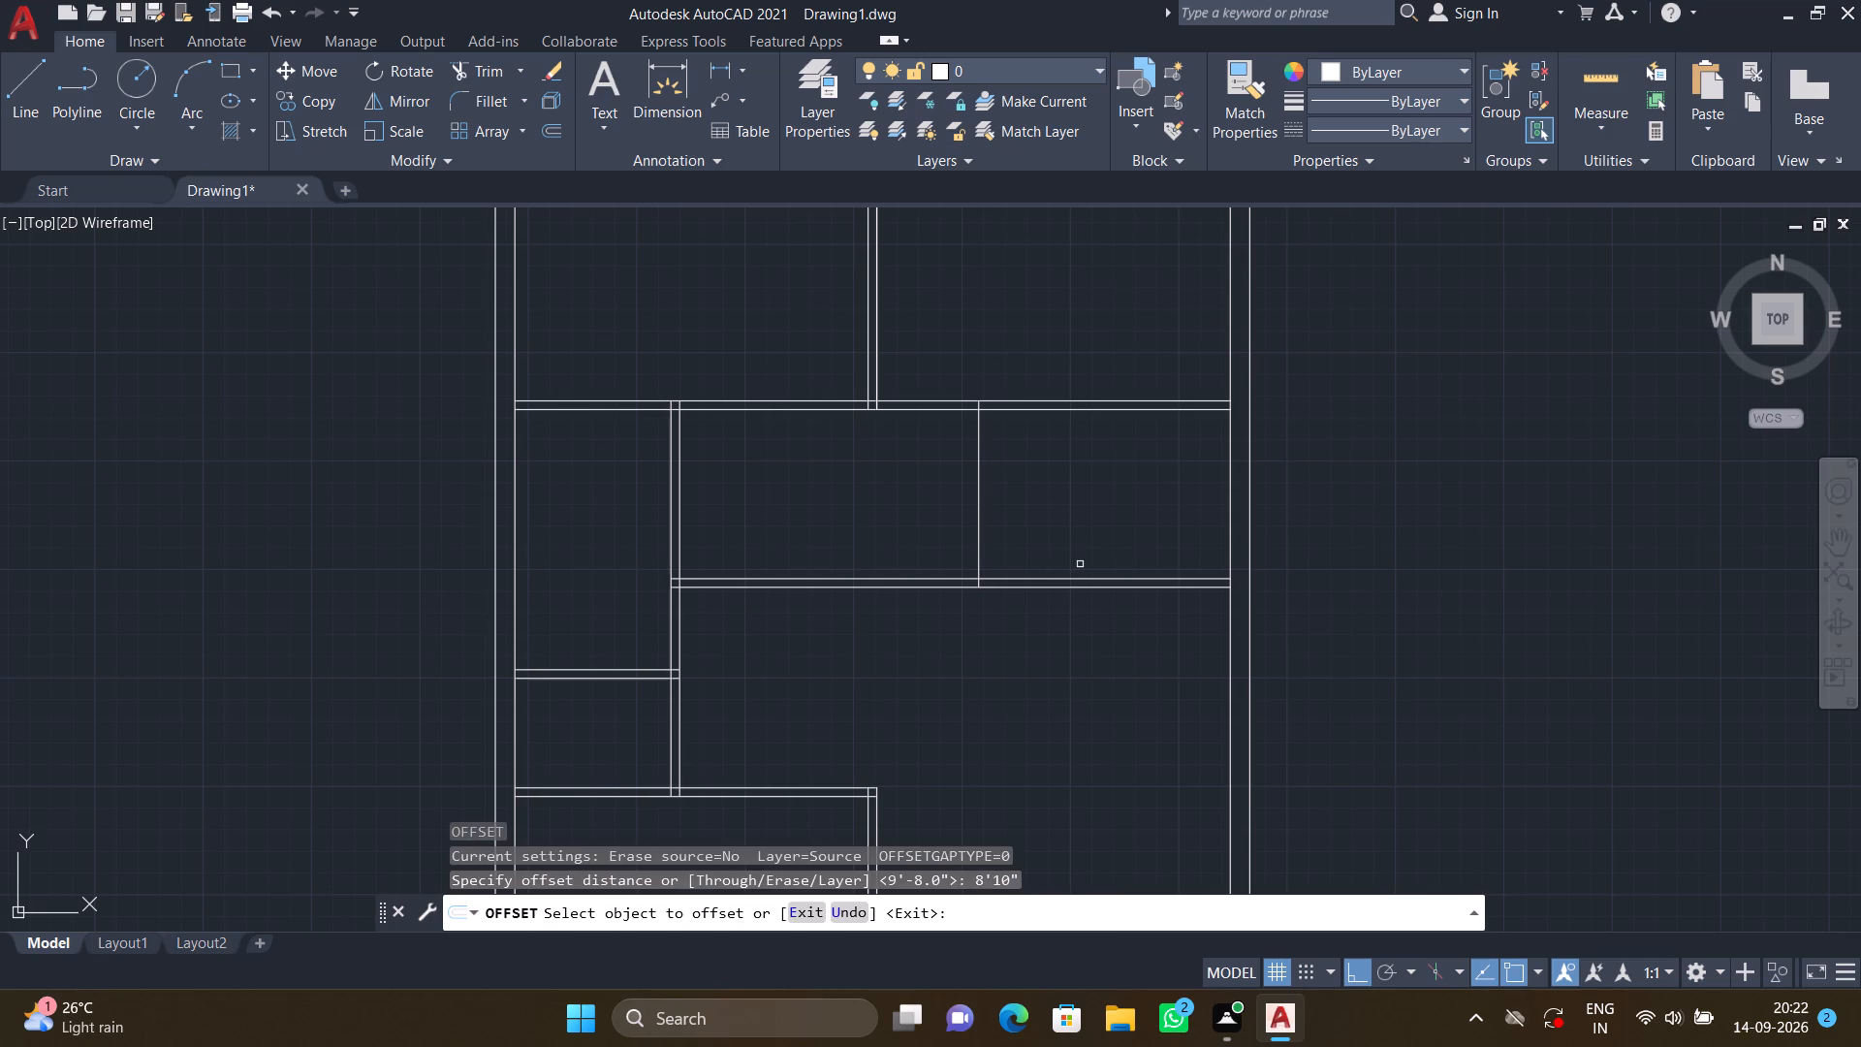
click(1230, 539)
click(986, 526)
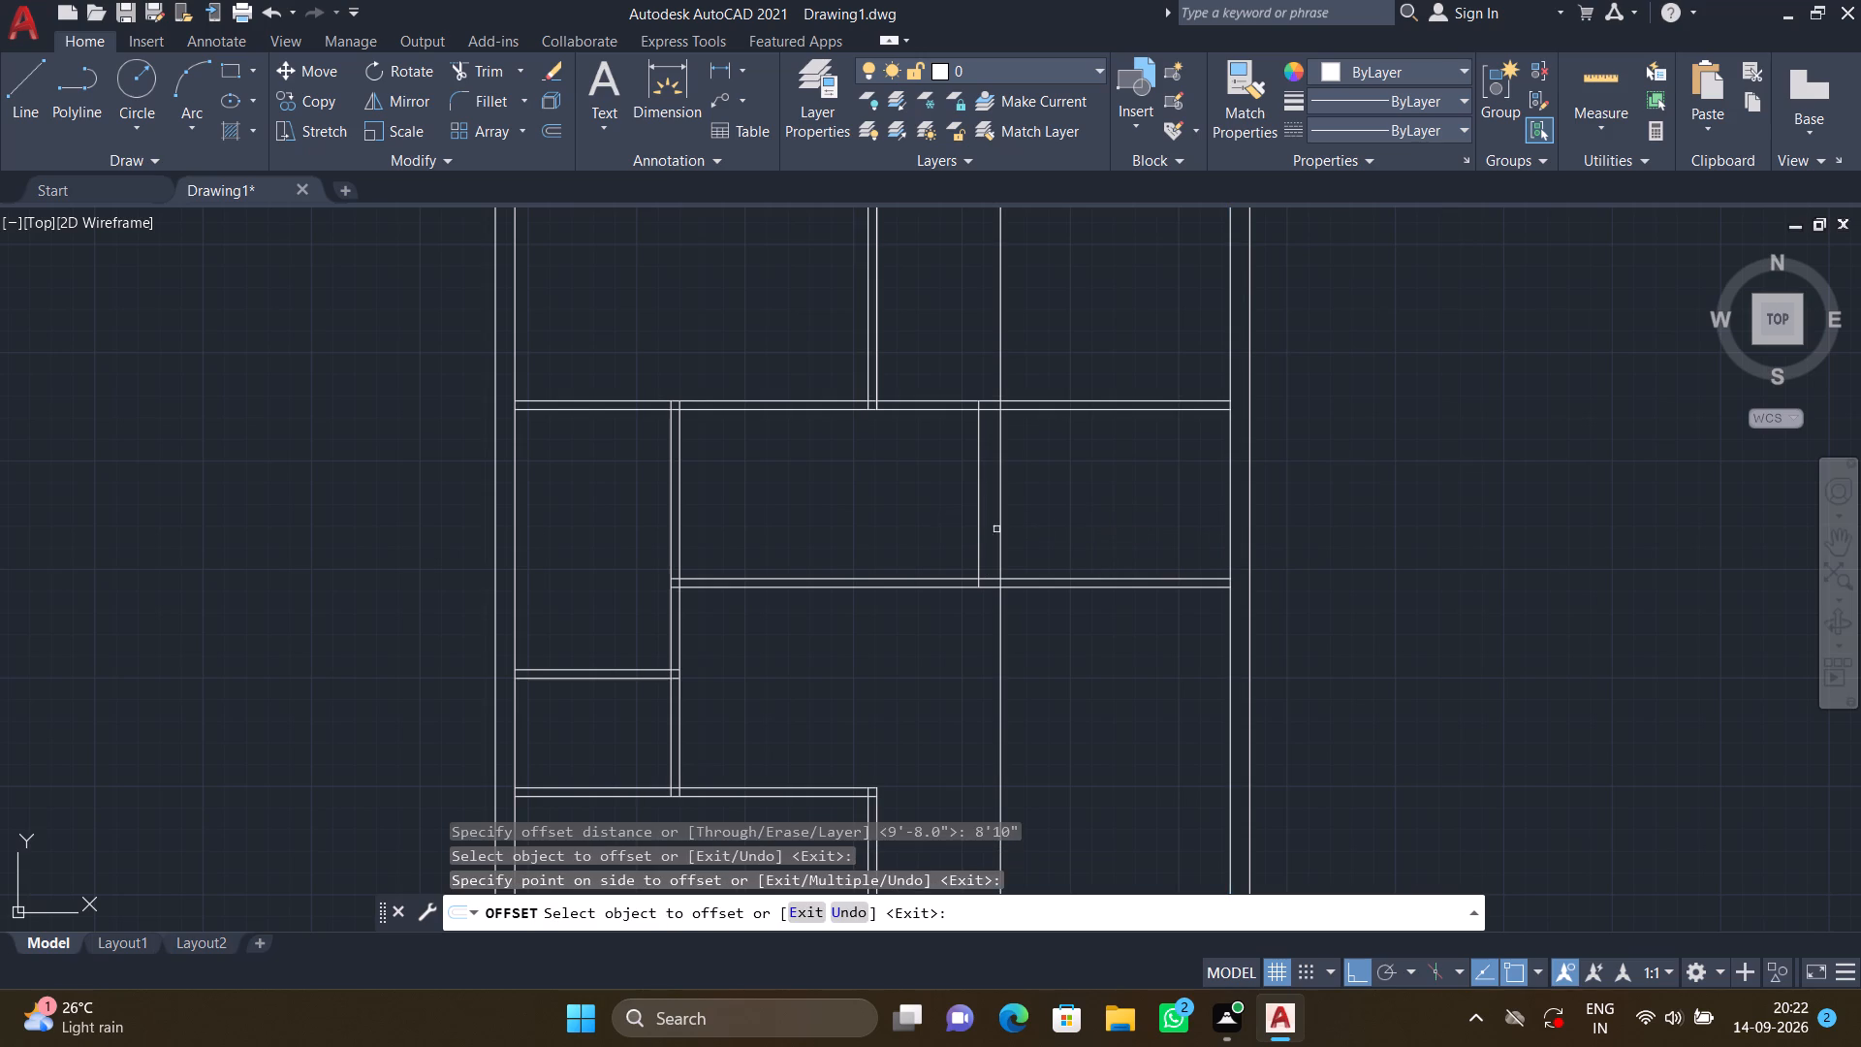
key(Return)
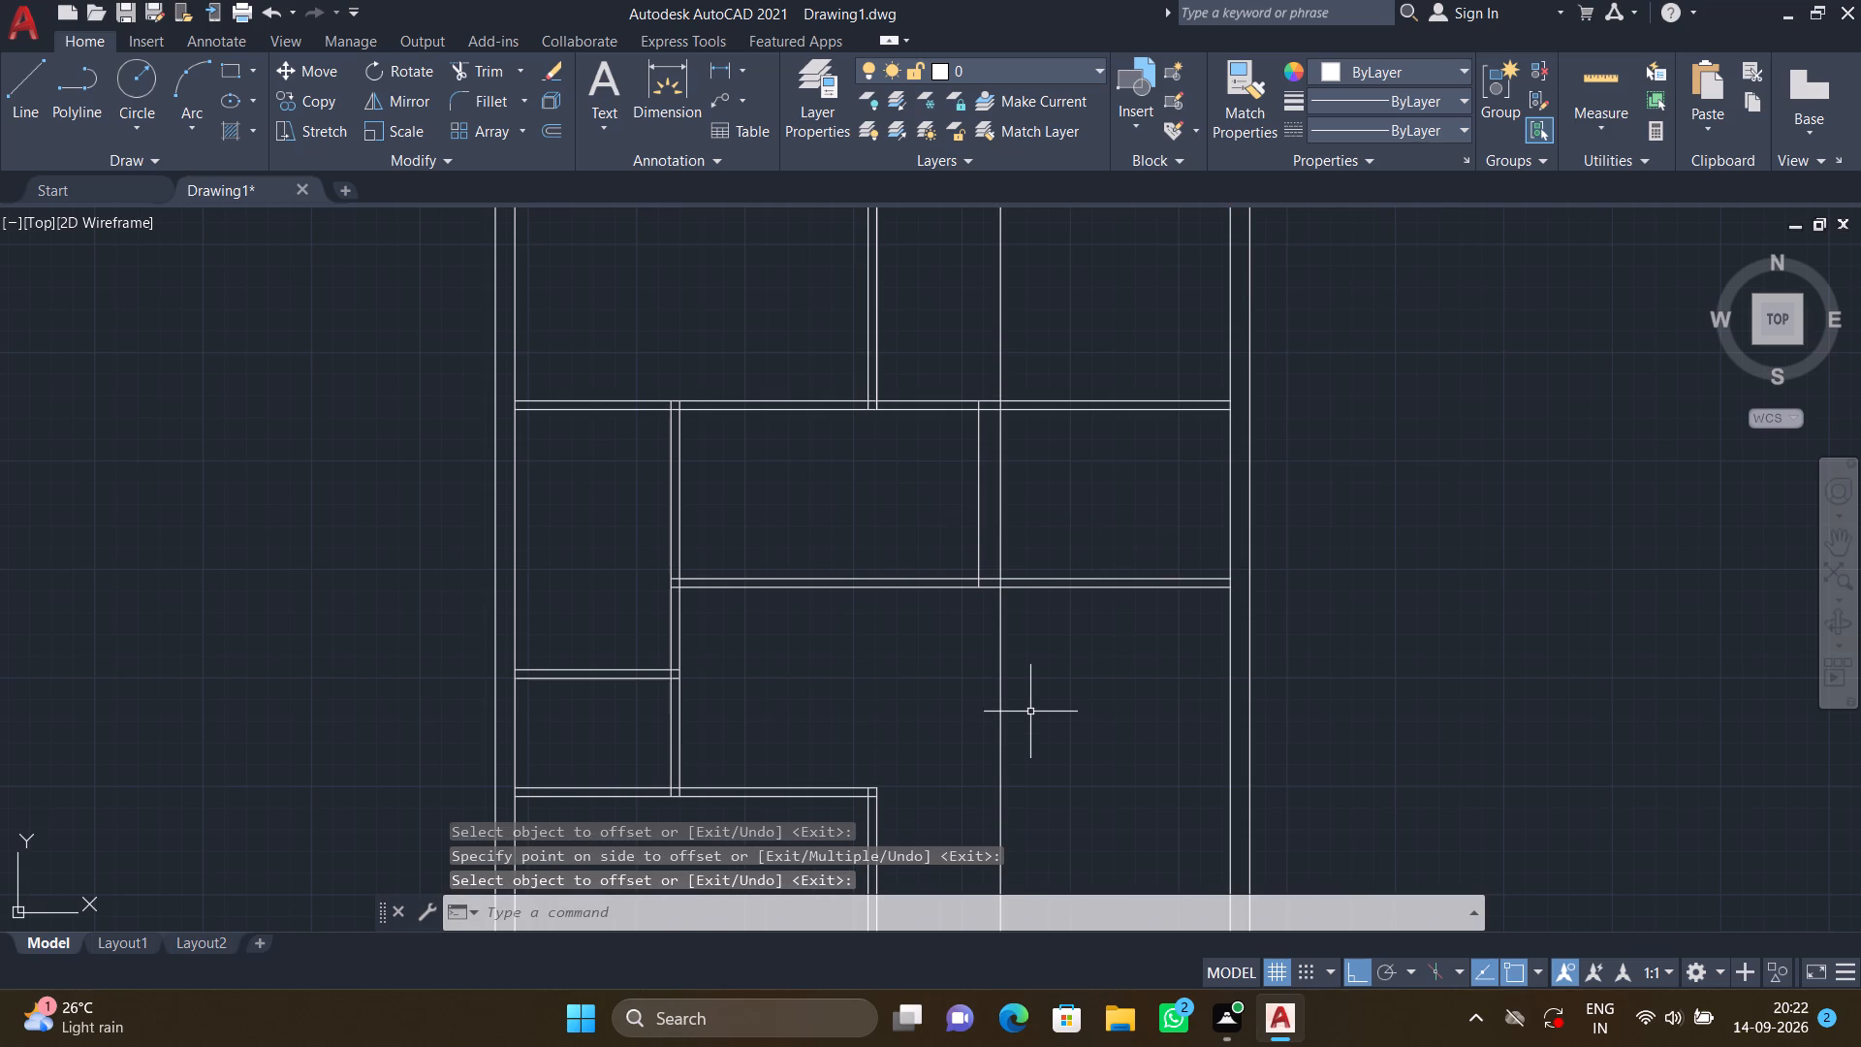
Trim the new vertical line below the middle horizontal partition and above the upper one, keeping only the part between them.
text(TR)
key(Return)
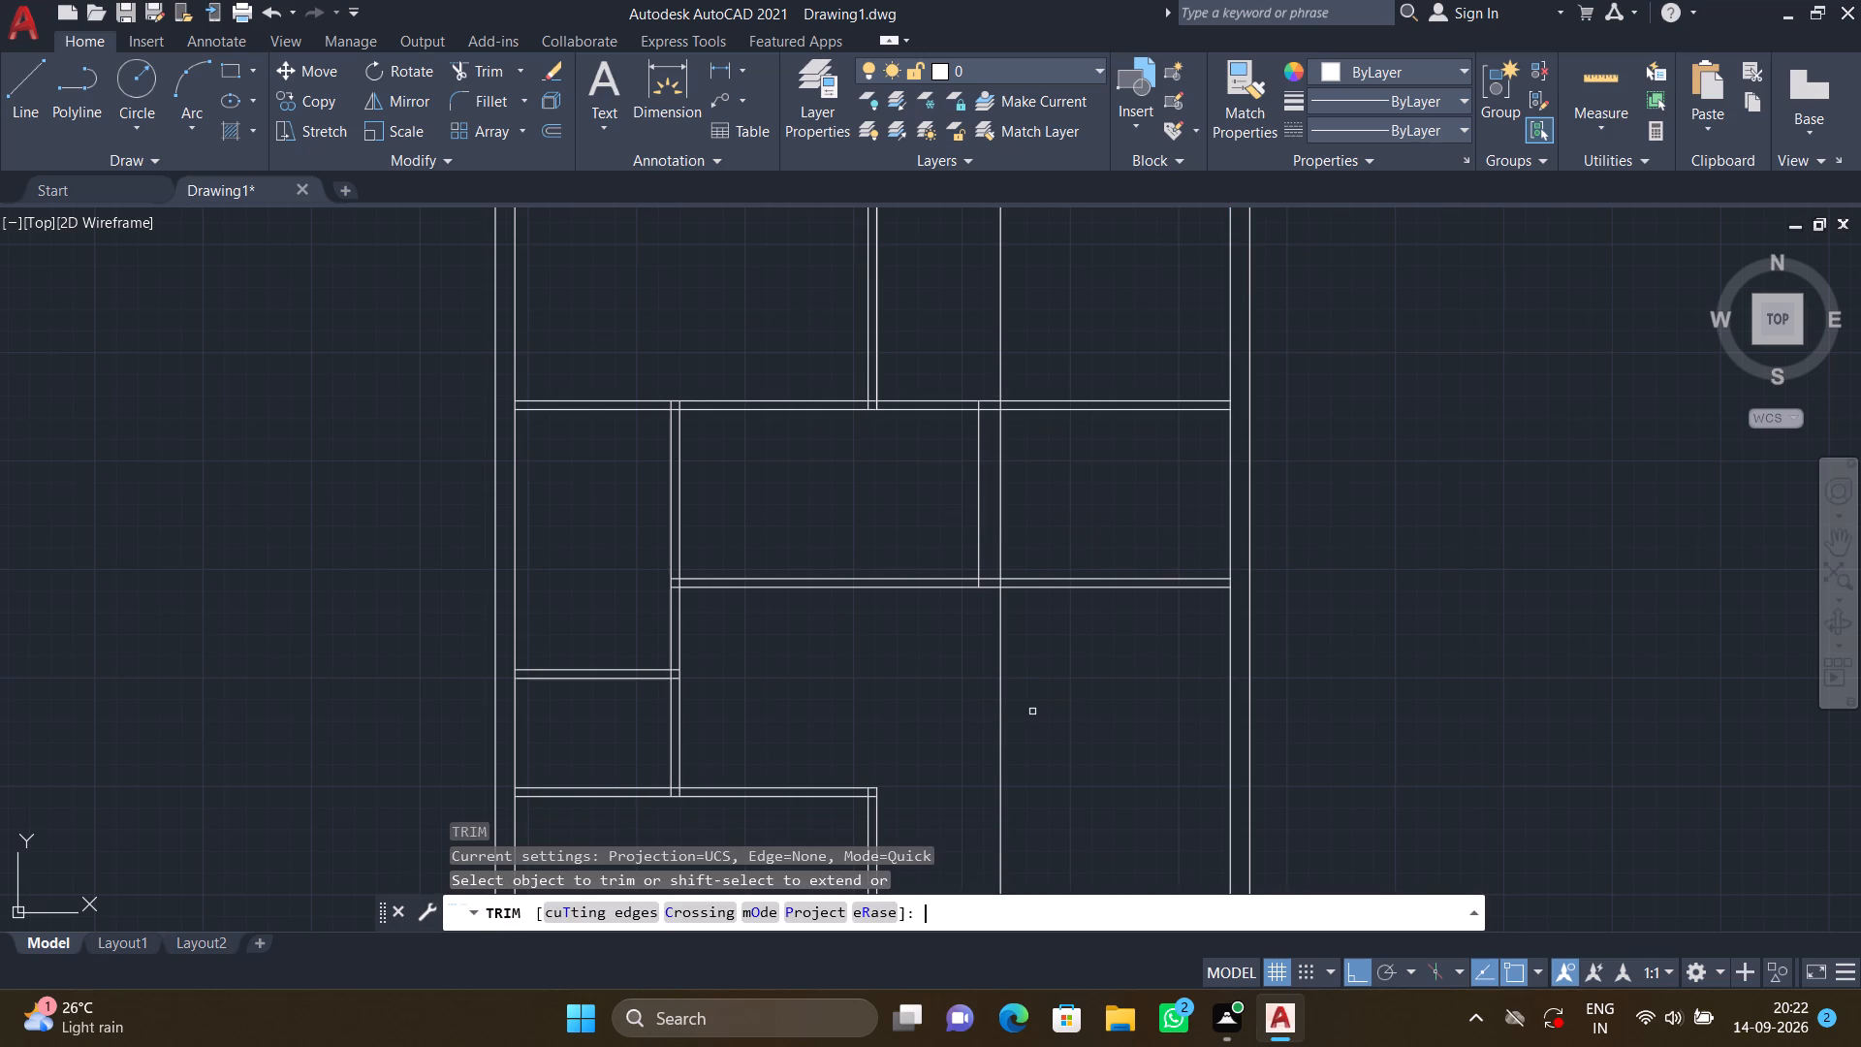
click(1050, 674)
click(978, 667)
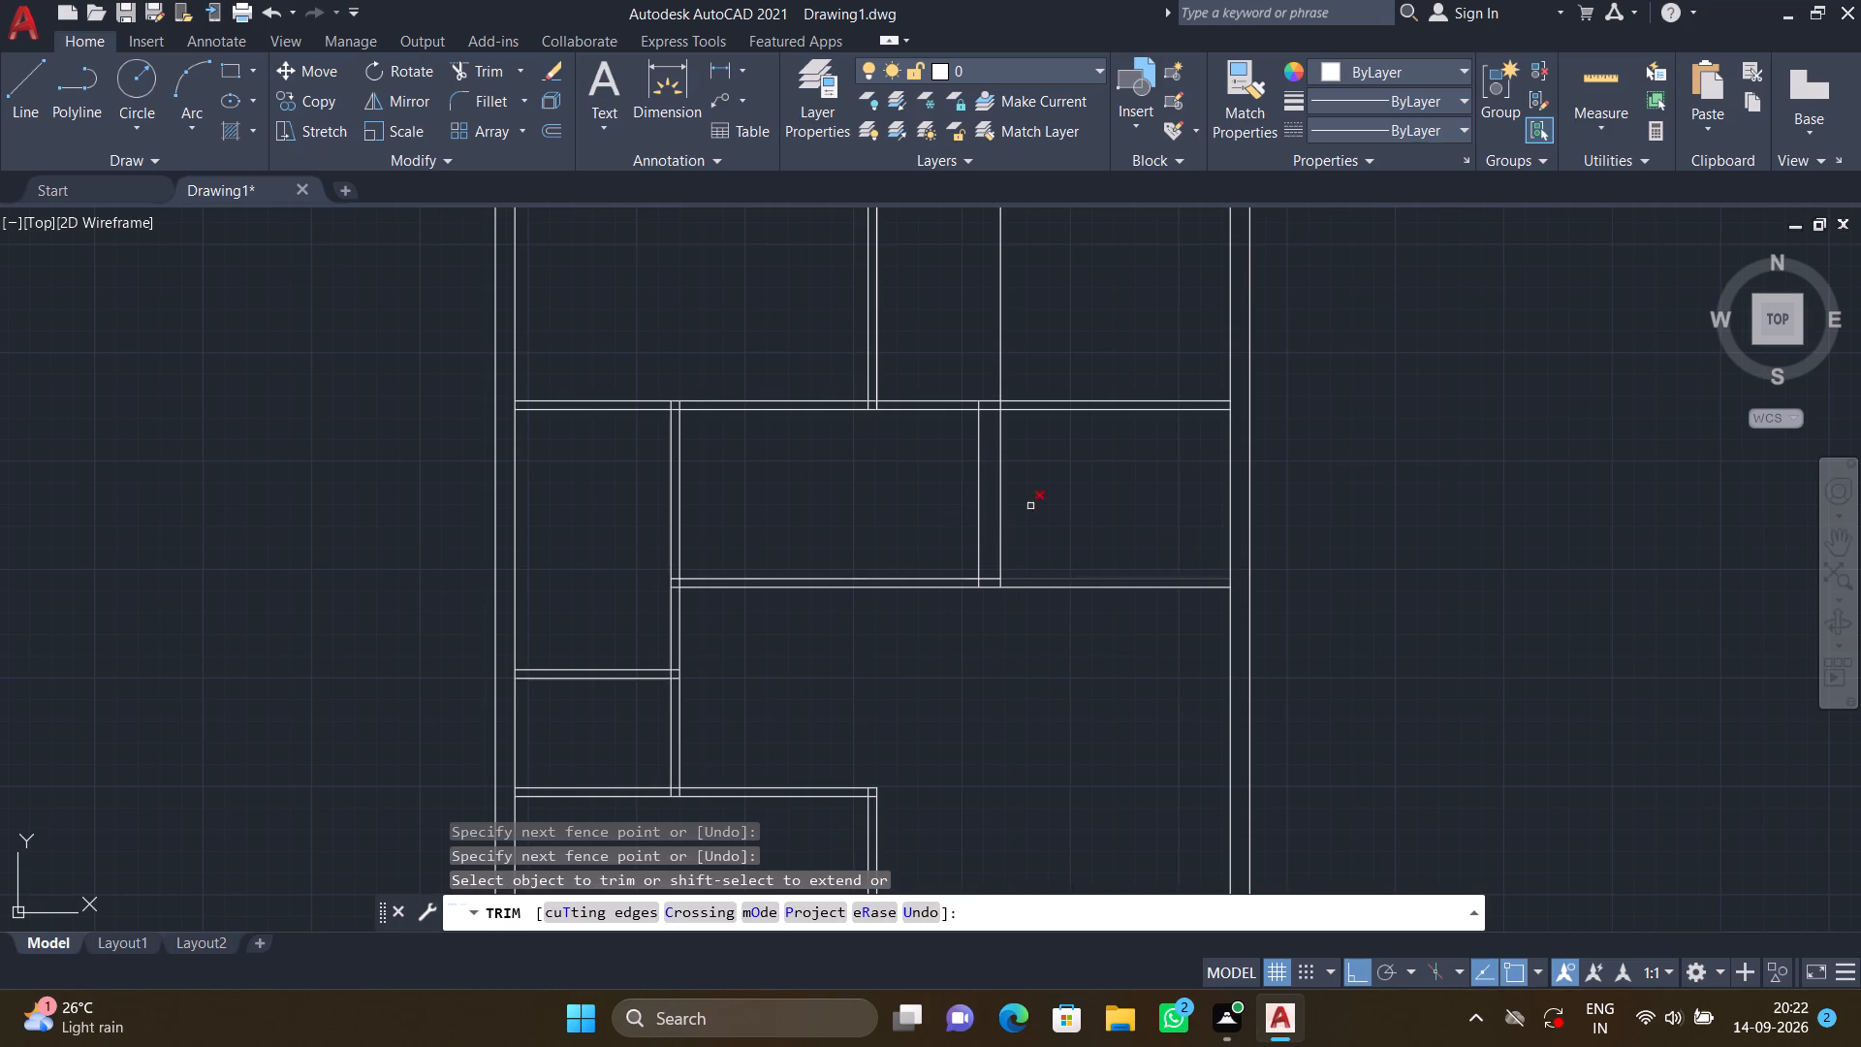
scroll(1049, 315, down, 2)
click(1048, 308)
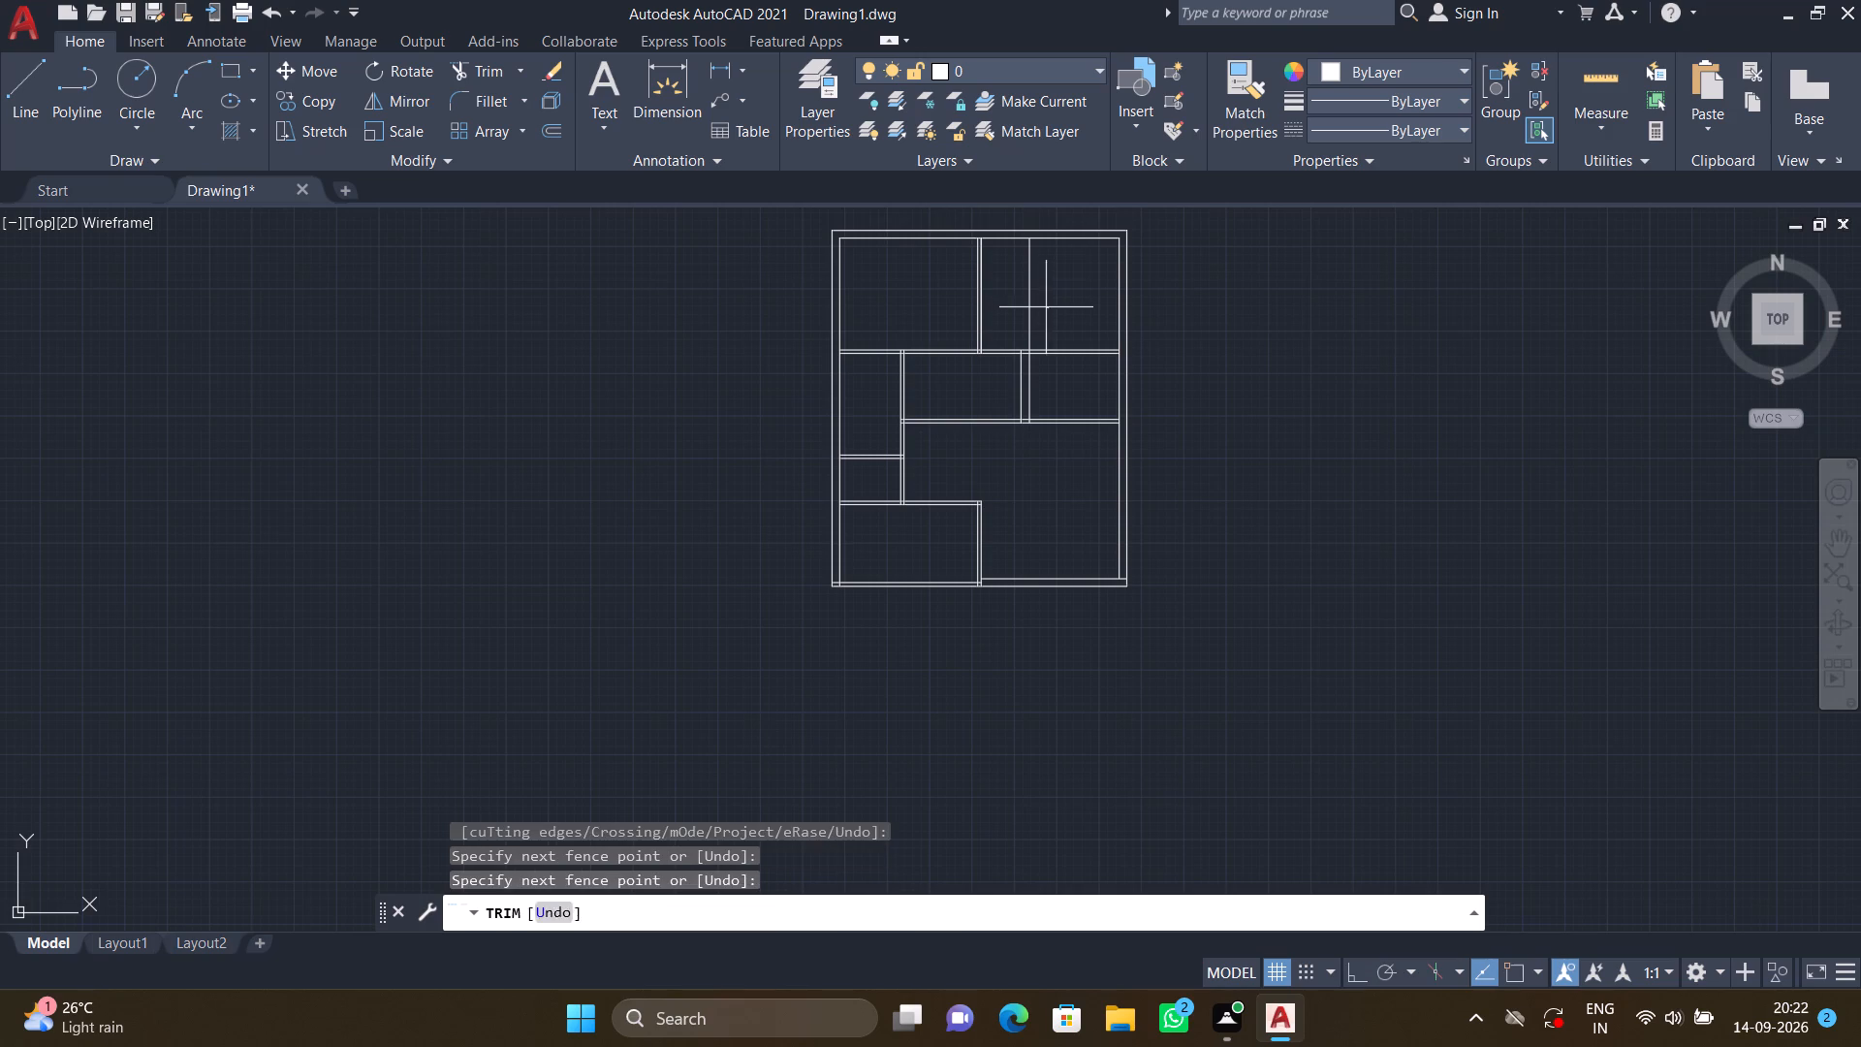
click(1014, 301)
key(Return)
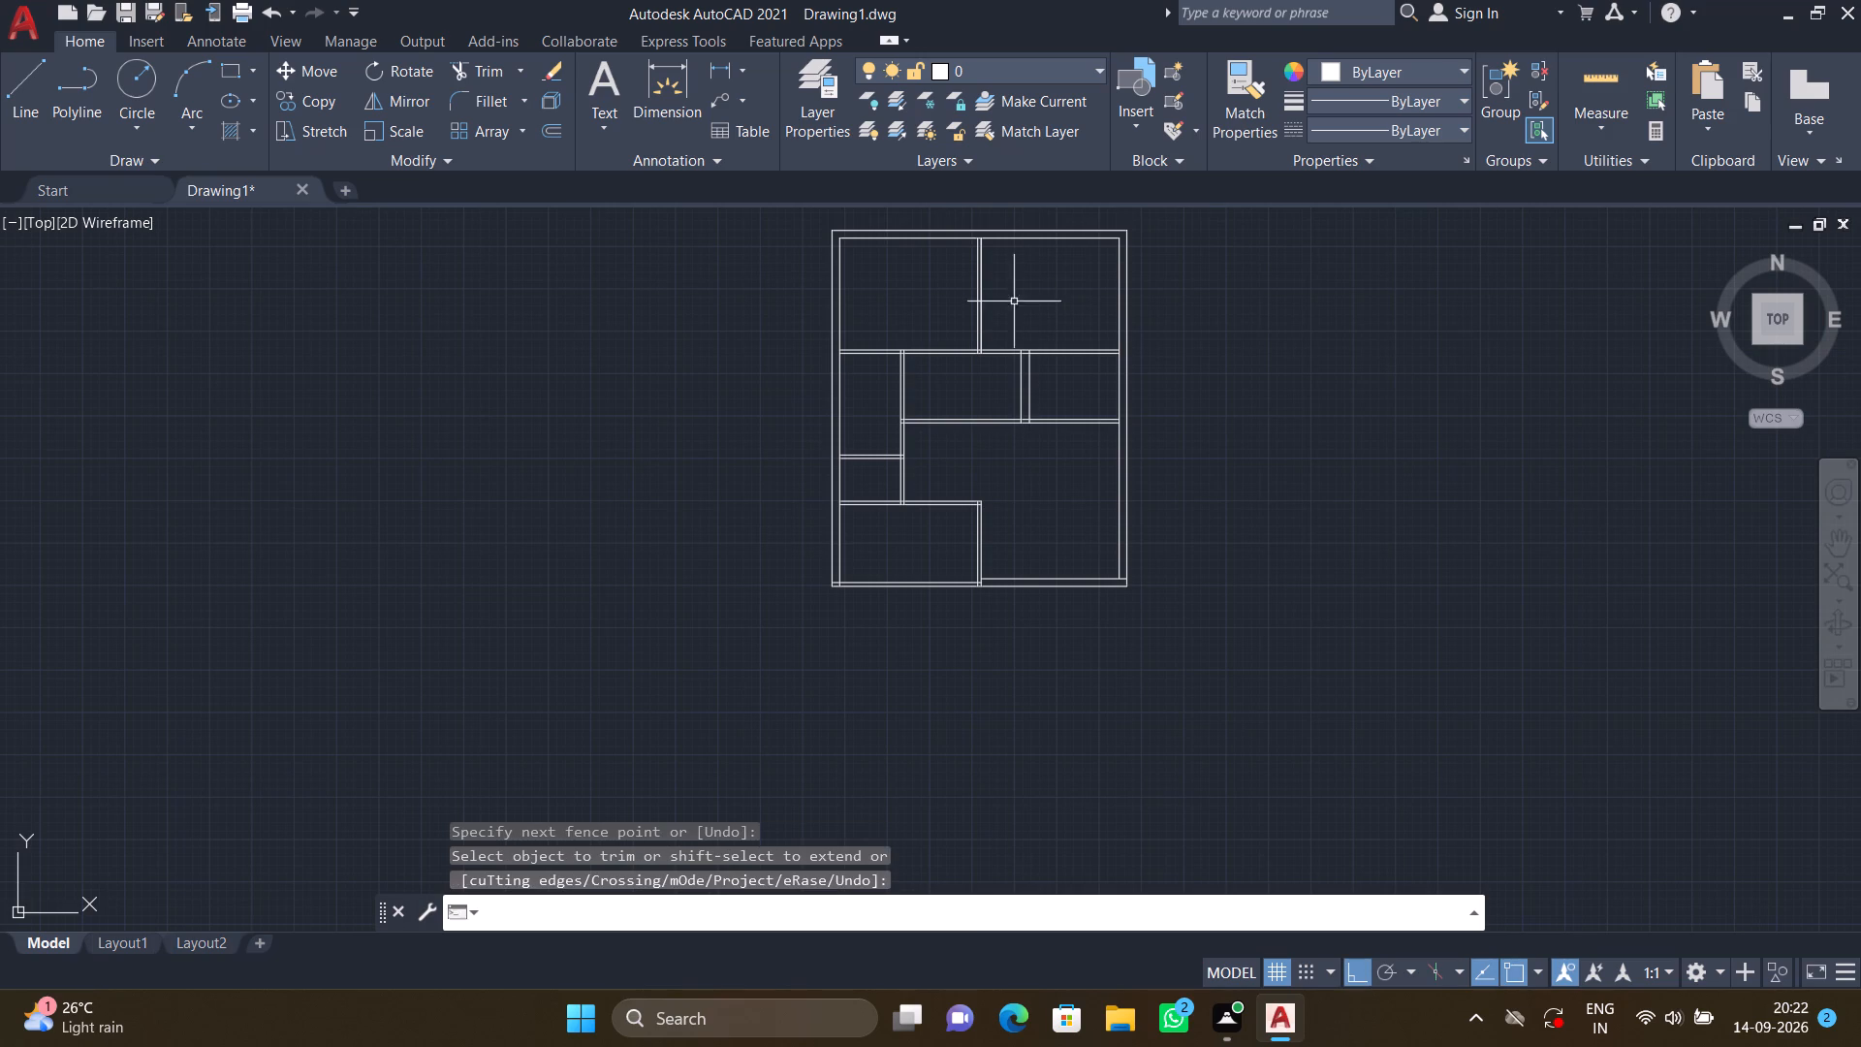
Trim both lines of the middle horizontal partition between the left vertical partition and the new vertical wall on the right side.
scroll(920, 422, up, 2)
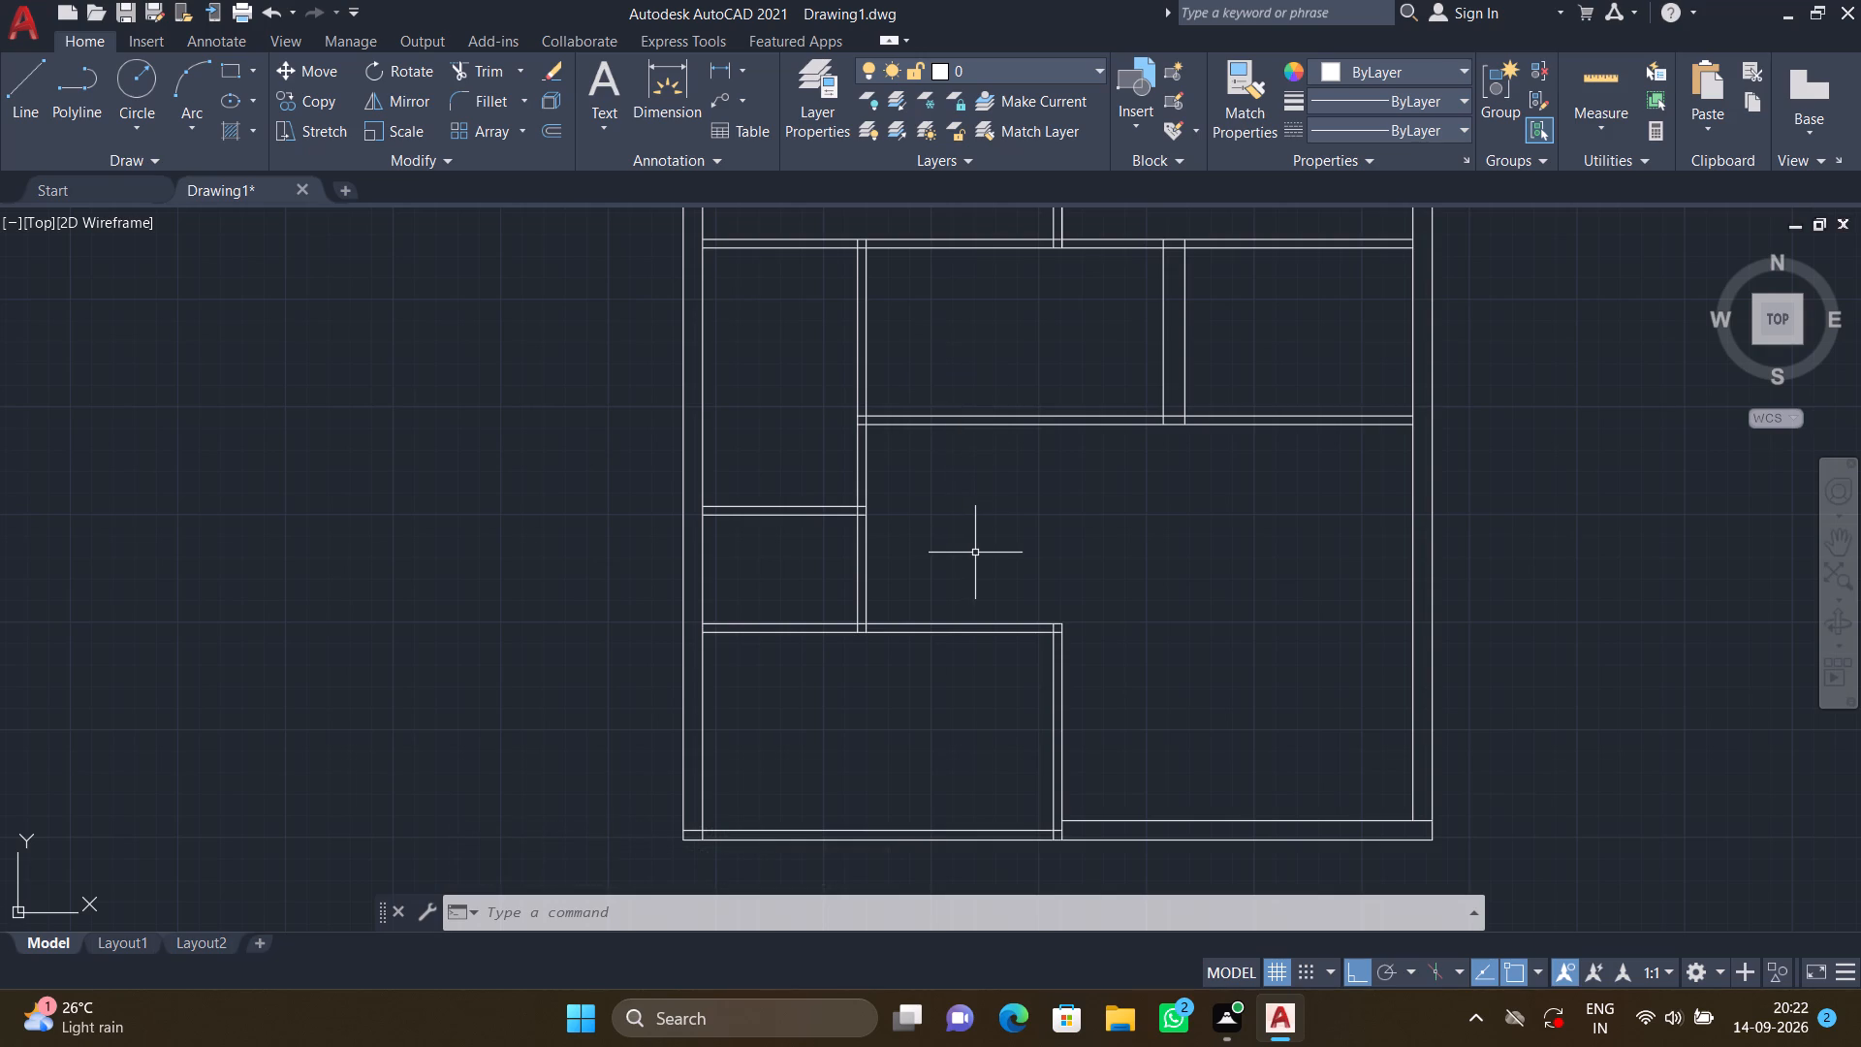
scroll(975, 552, down, 1)
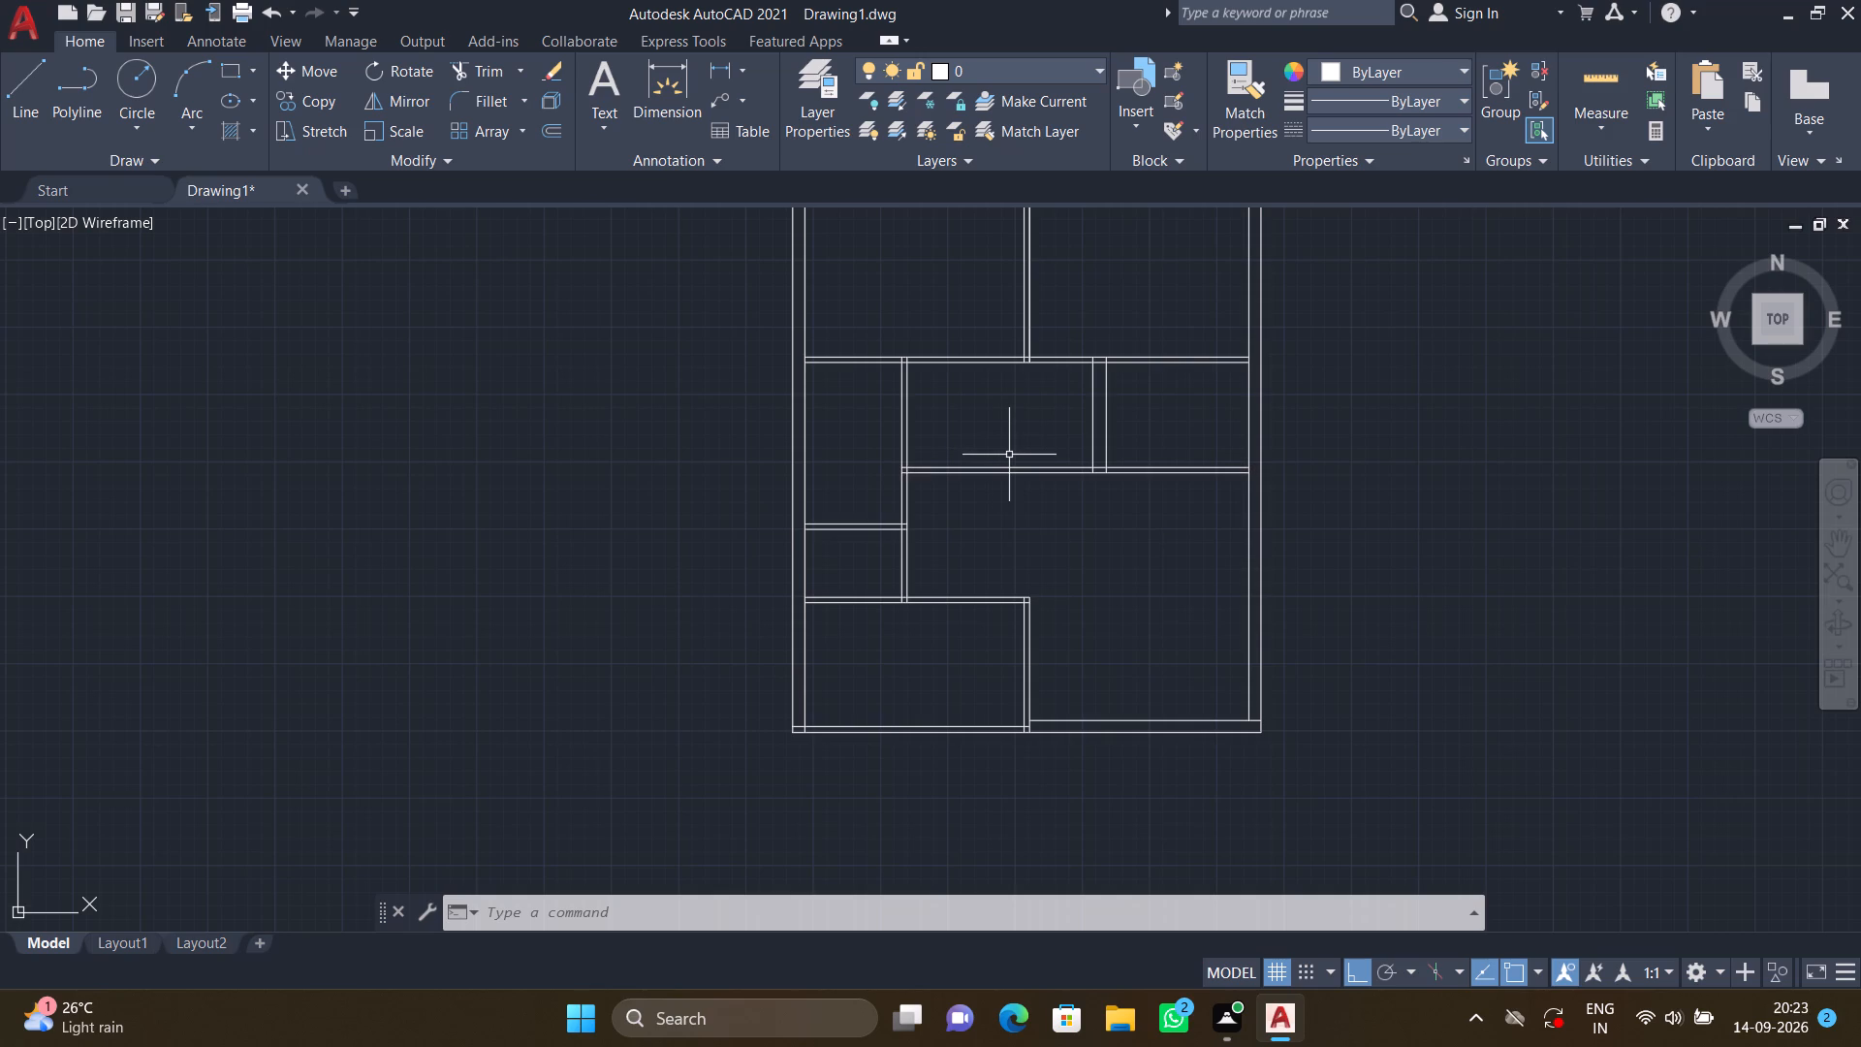
text(TR)
key(Return)
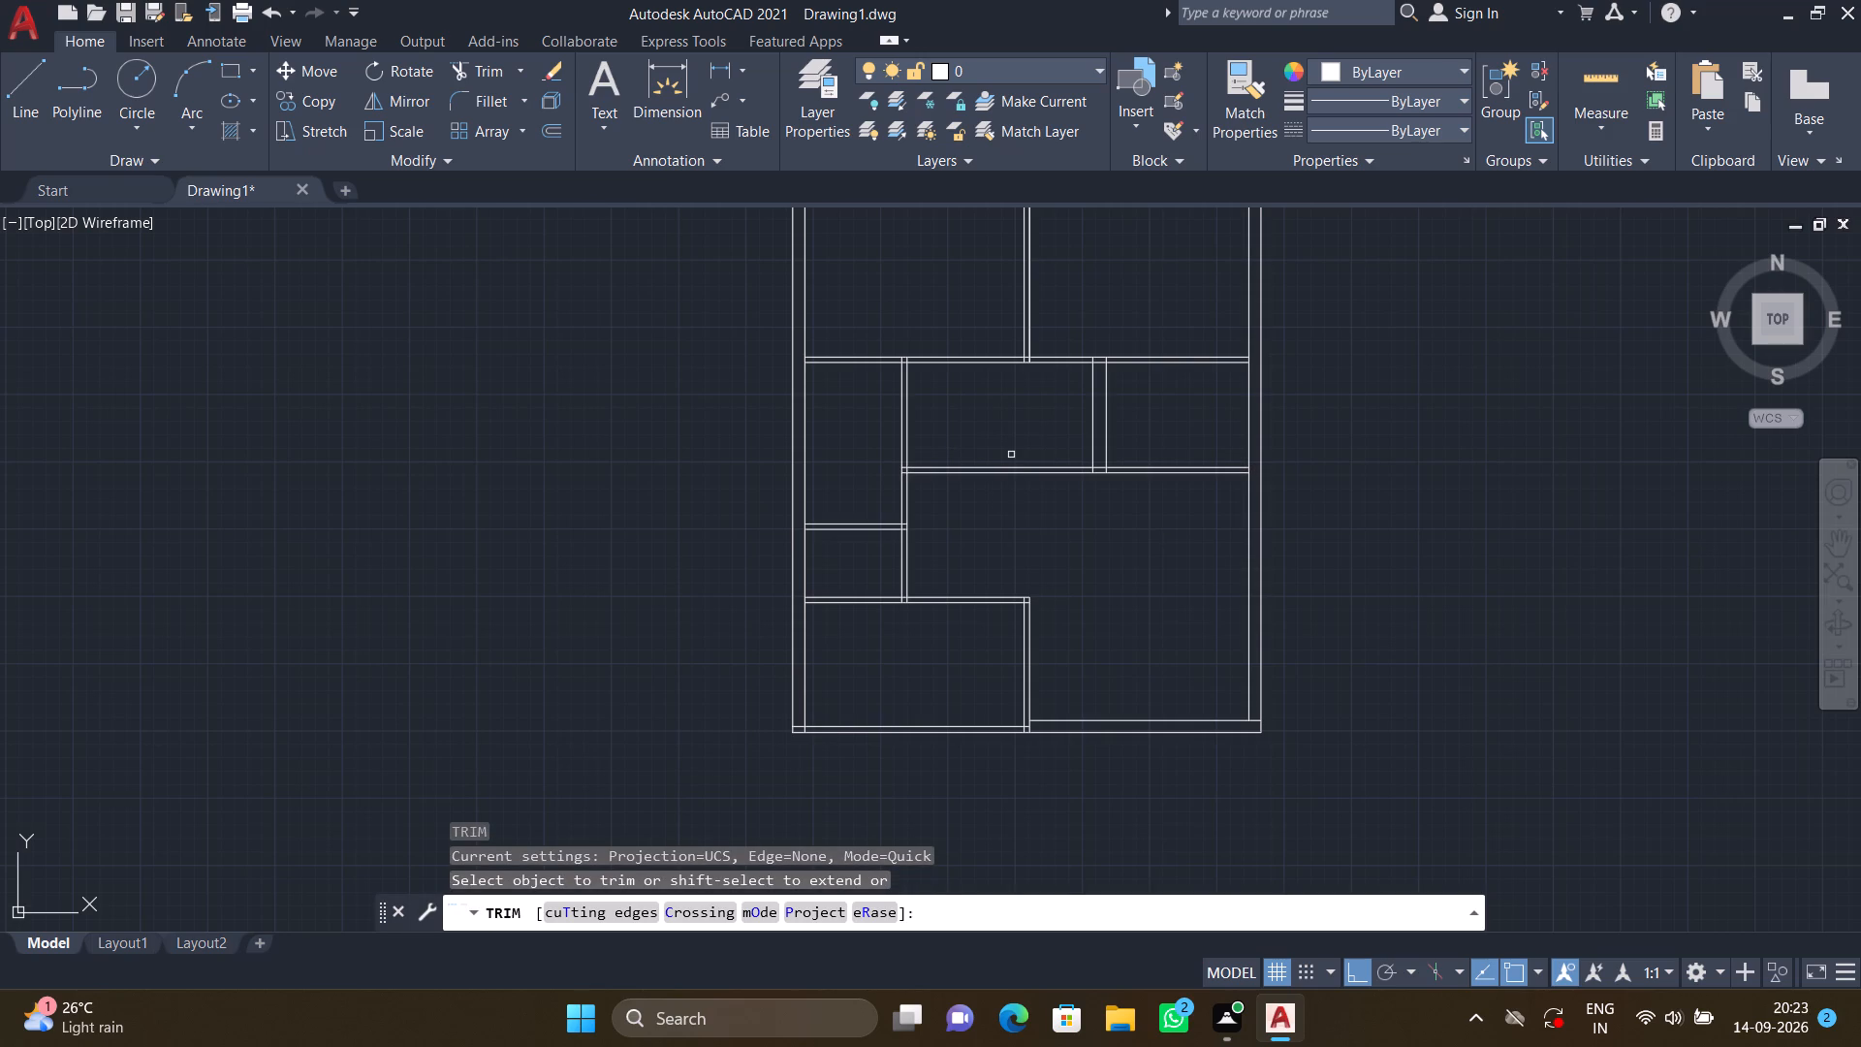
click(1011, 455)
click(1004, 448)
click(1012, 494)
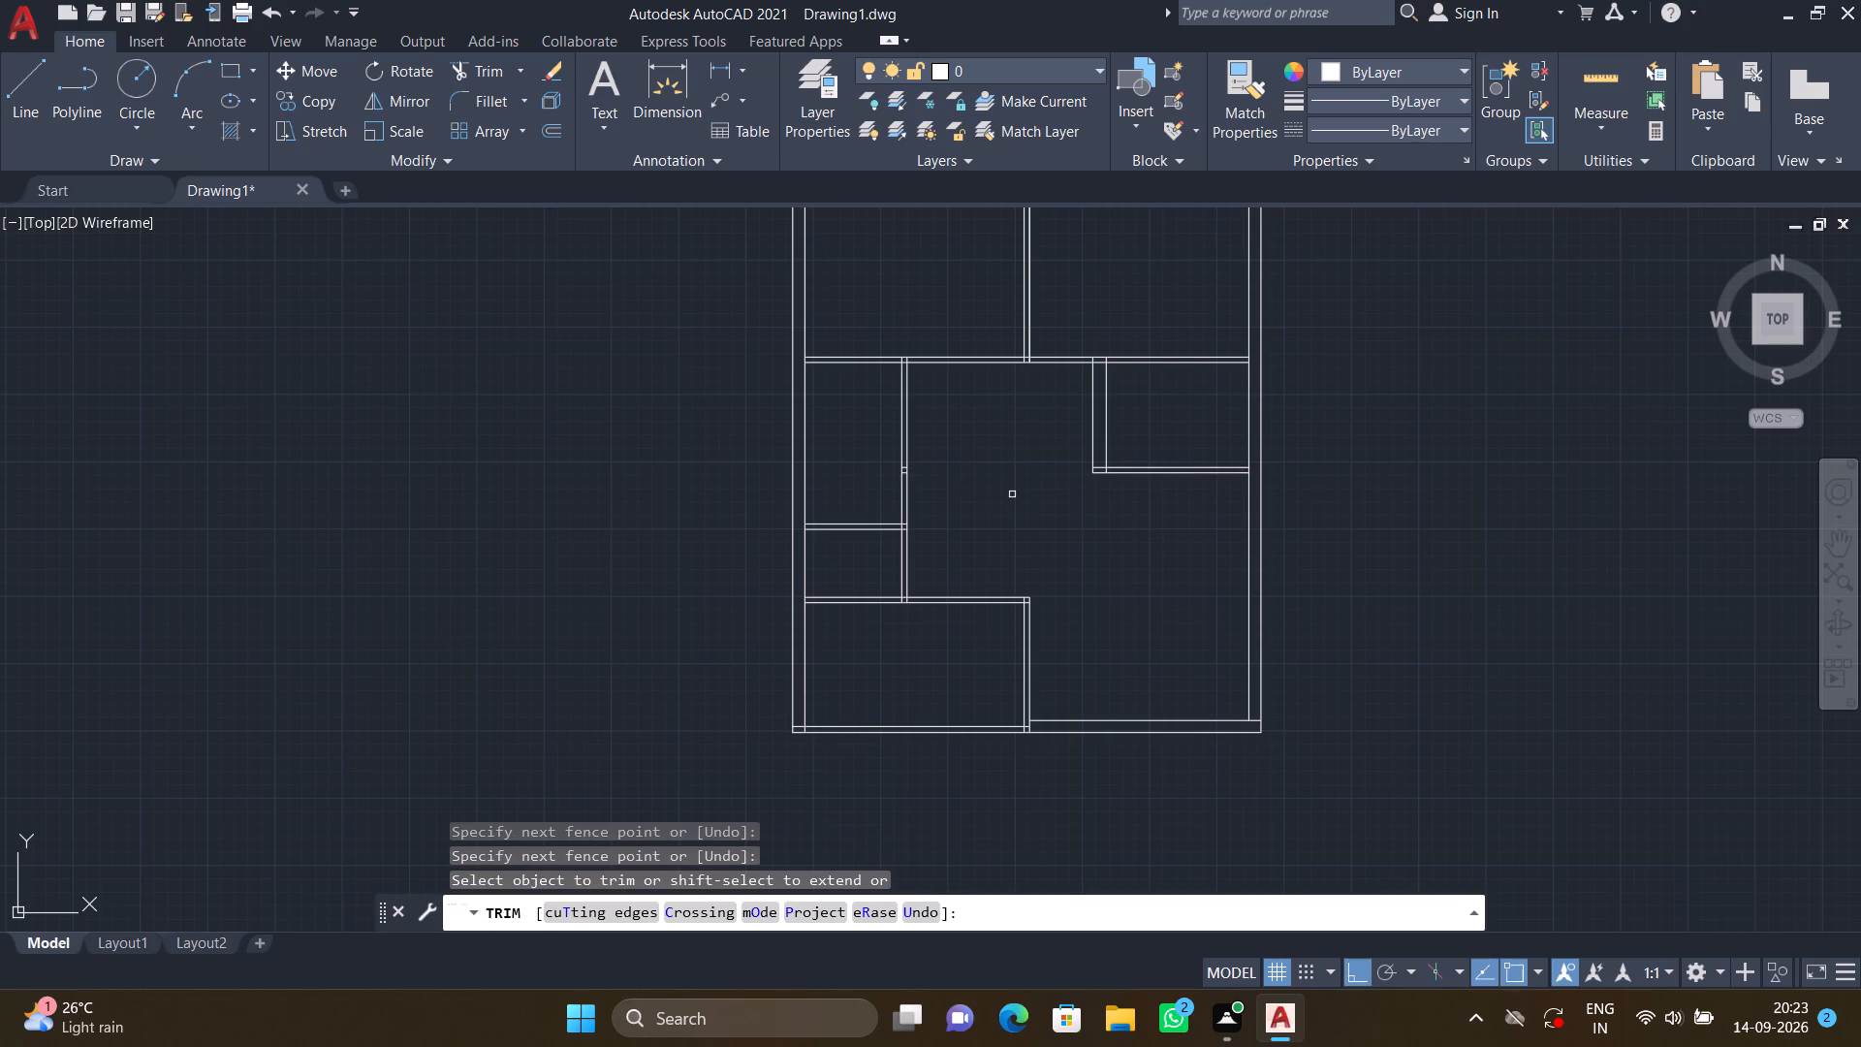
key(Return)
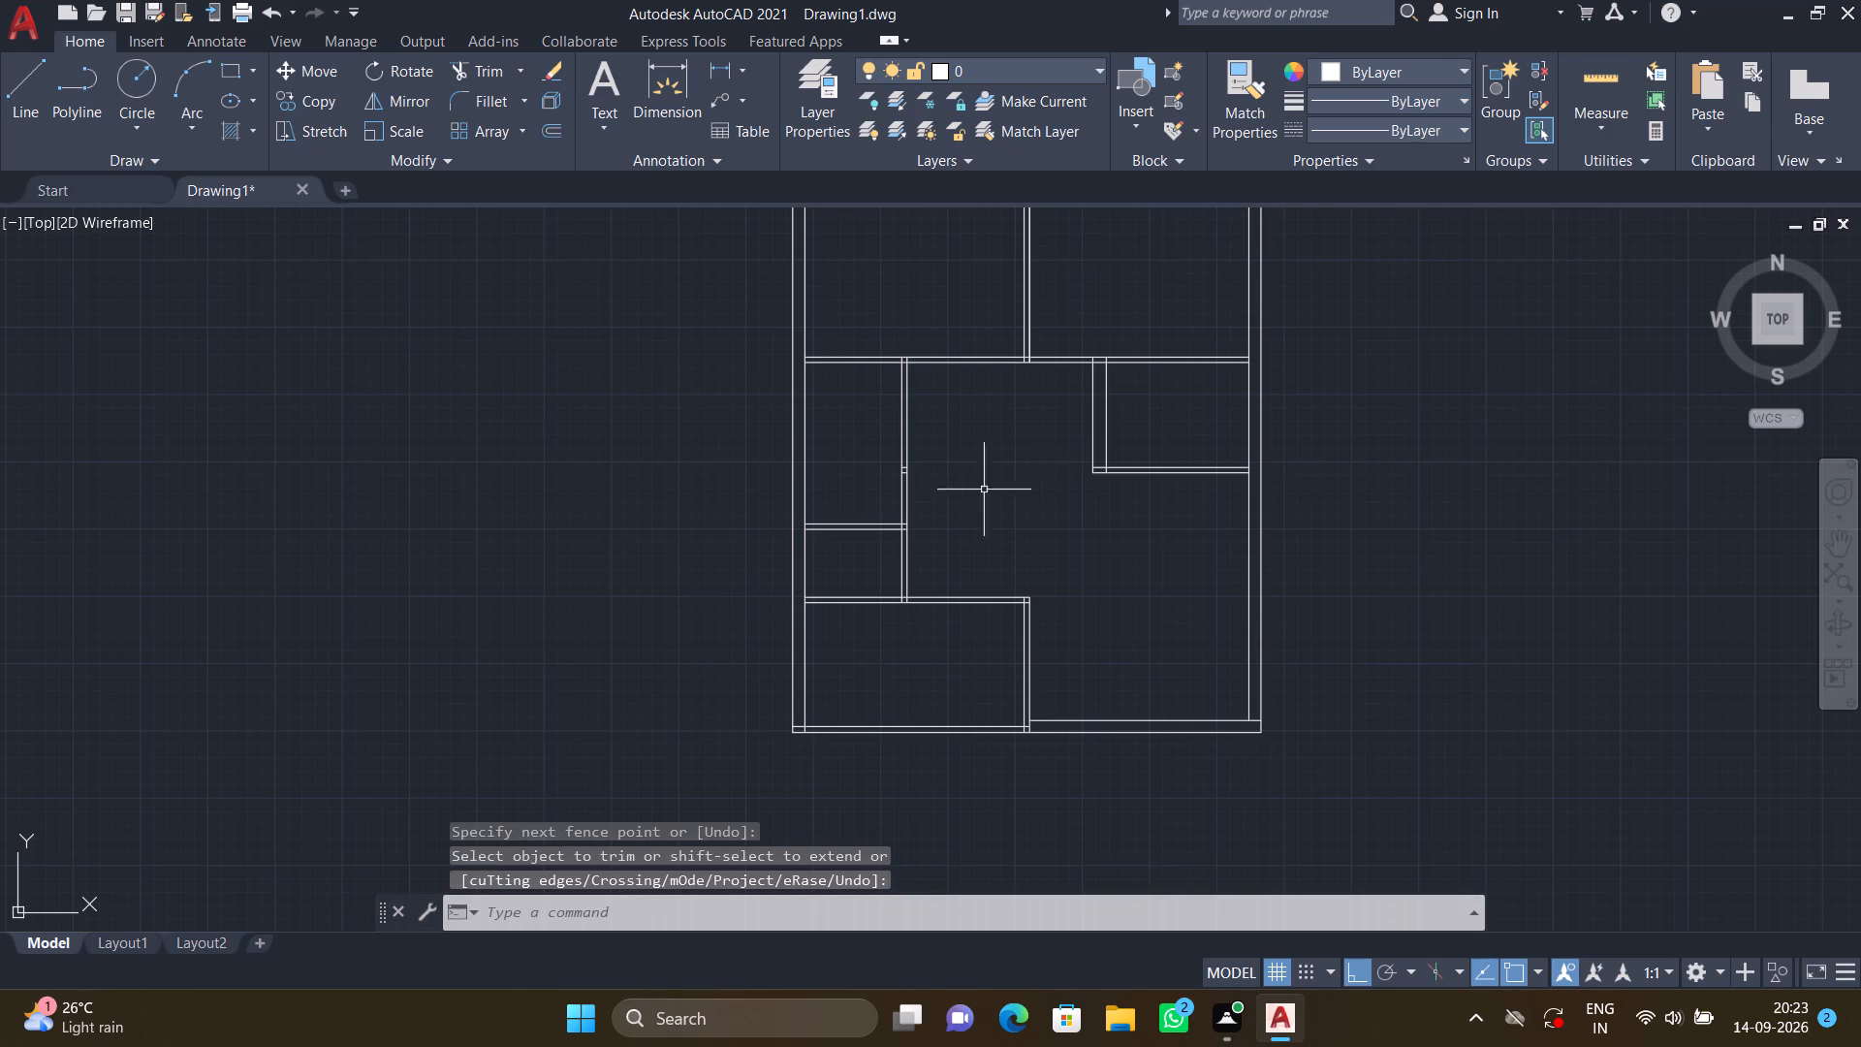
Delete the two short leftover line pieces inside the left vertical partition, where the middle horizontal partition met it.
scroll(912, 483, up, 3)
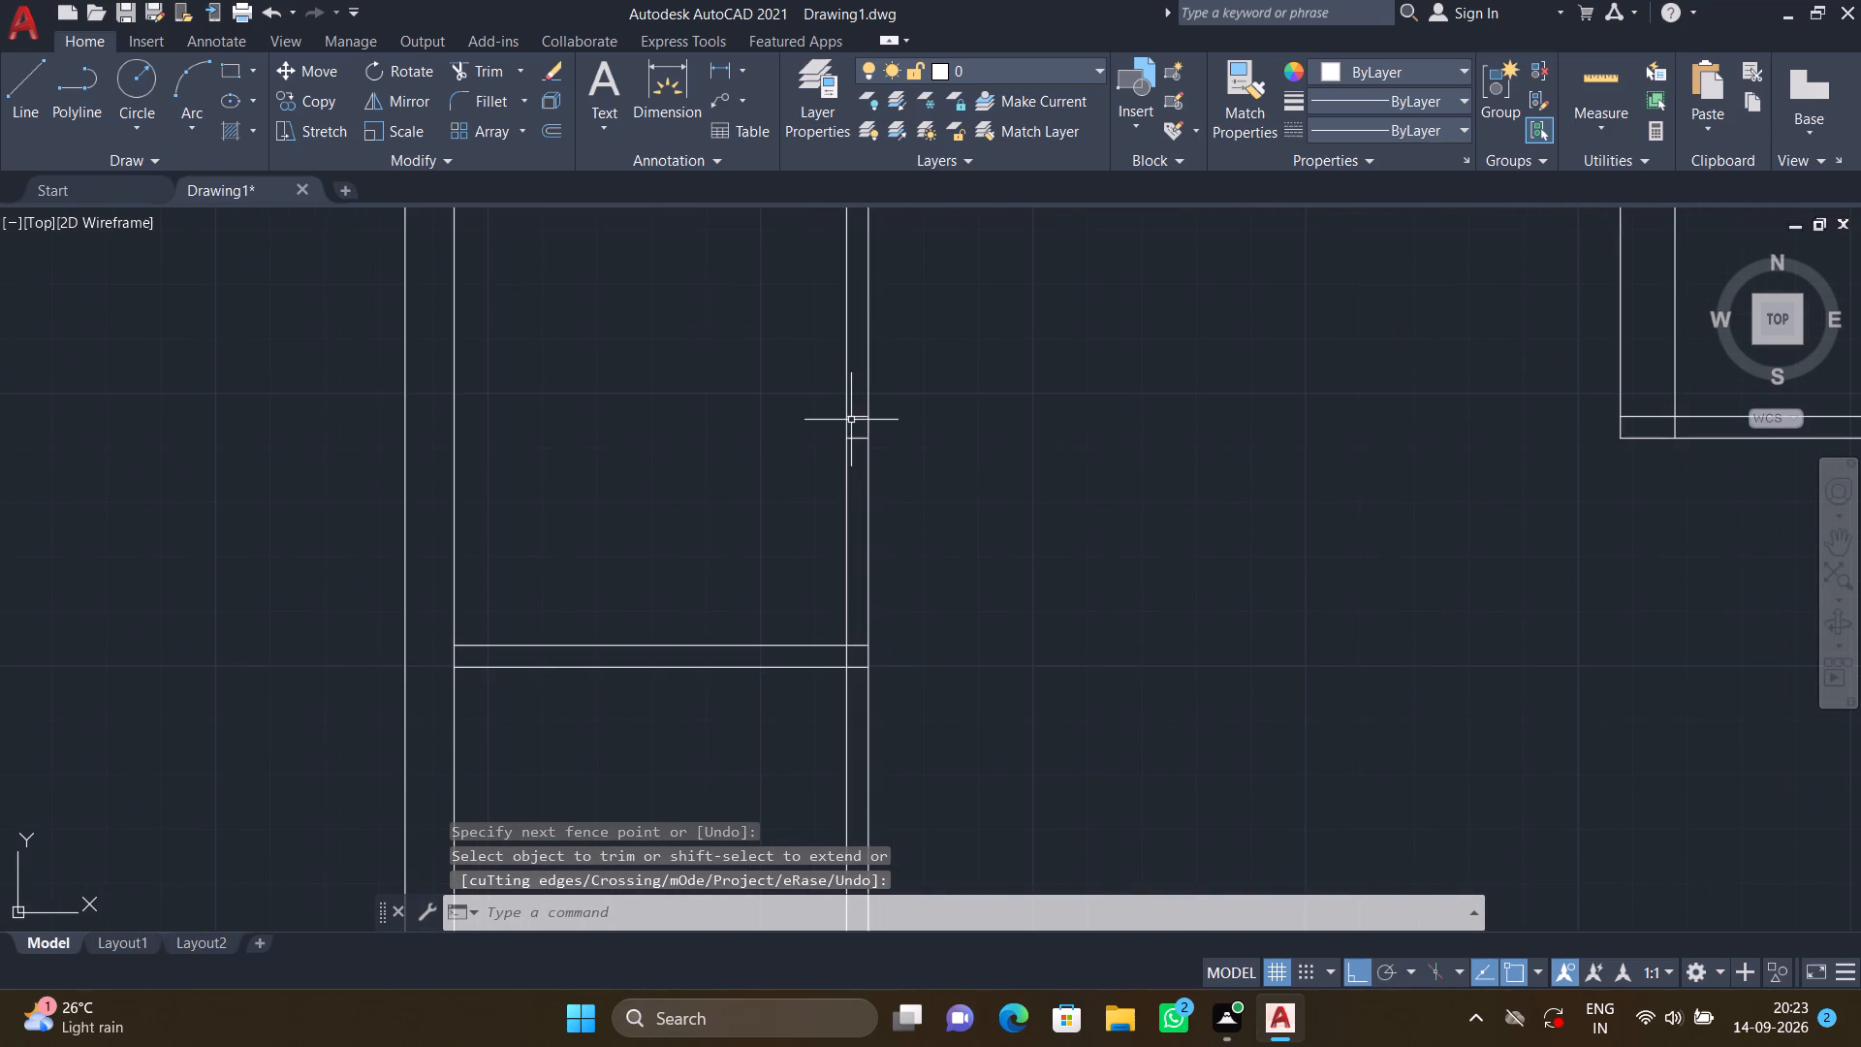
click(854, 417)
key(Delete)
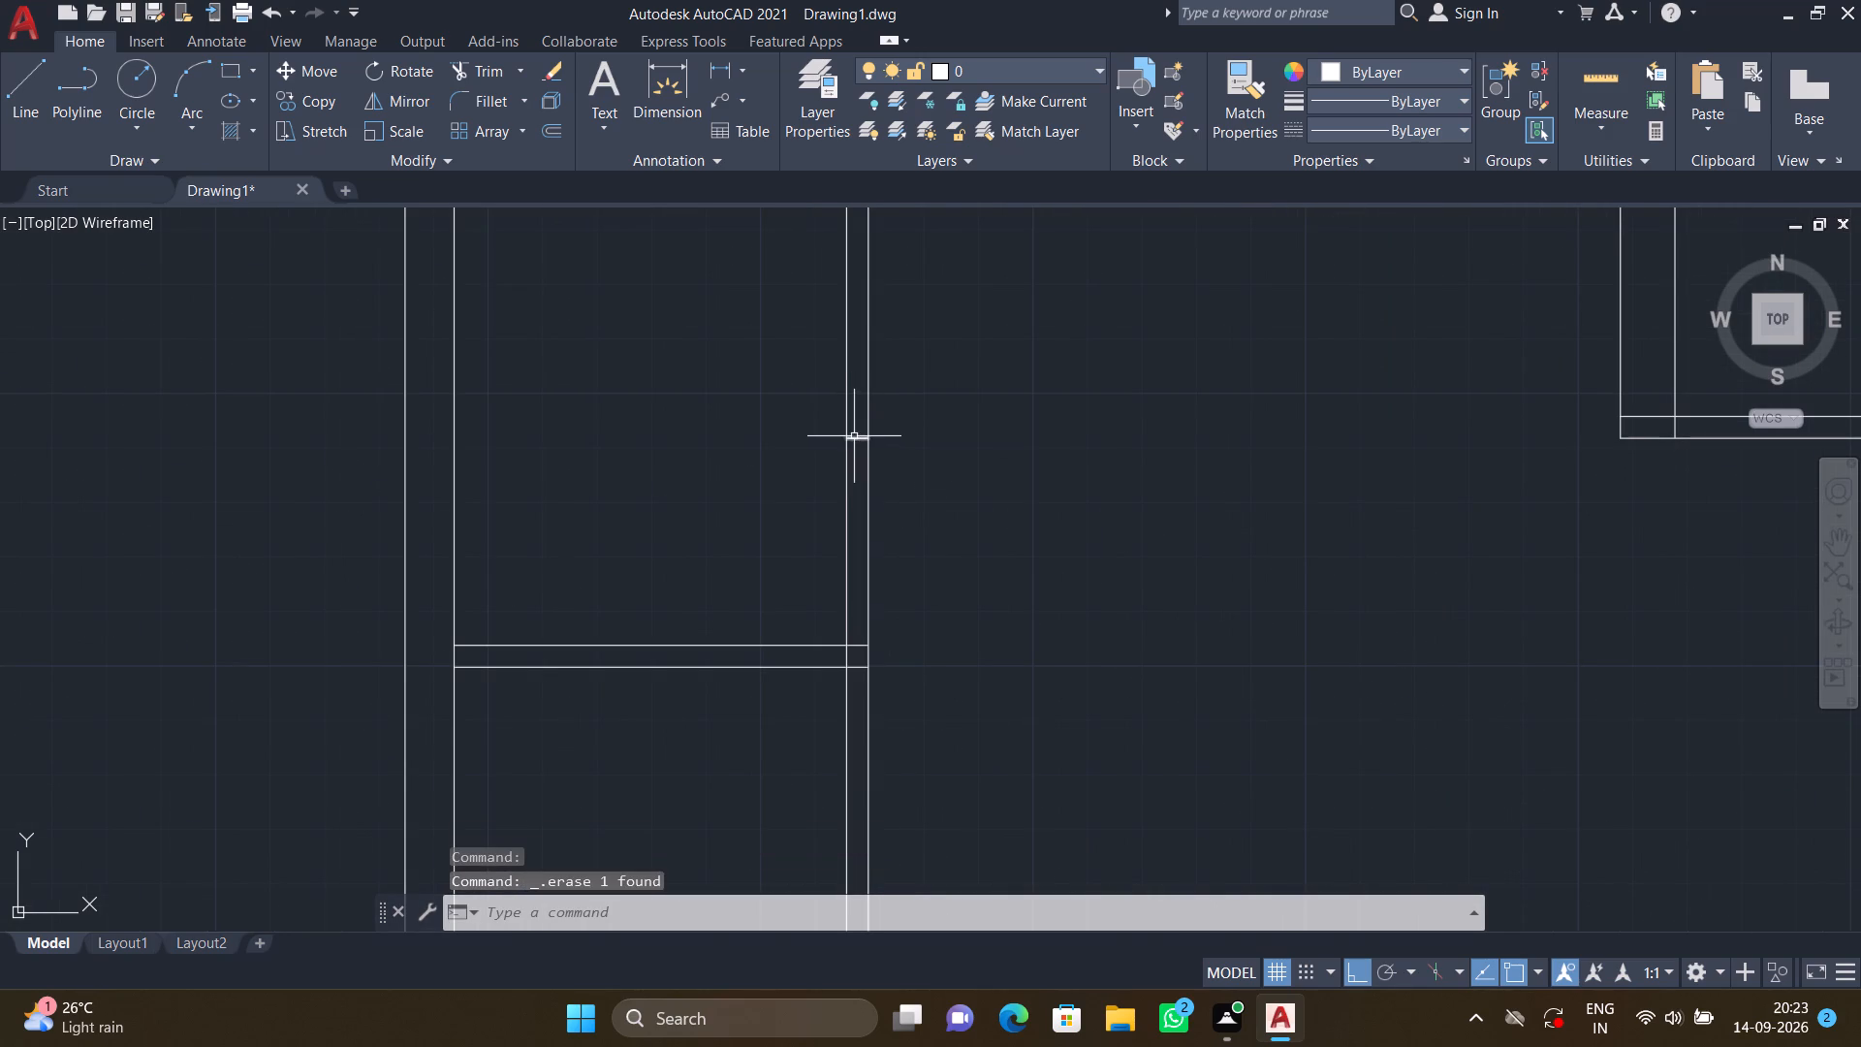
click(854, 436)
key(Delete)
Offset the inner line of the lower-right bottom wall 11'3" upward into the plan.
scroll(902, 468, down, 2)
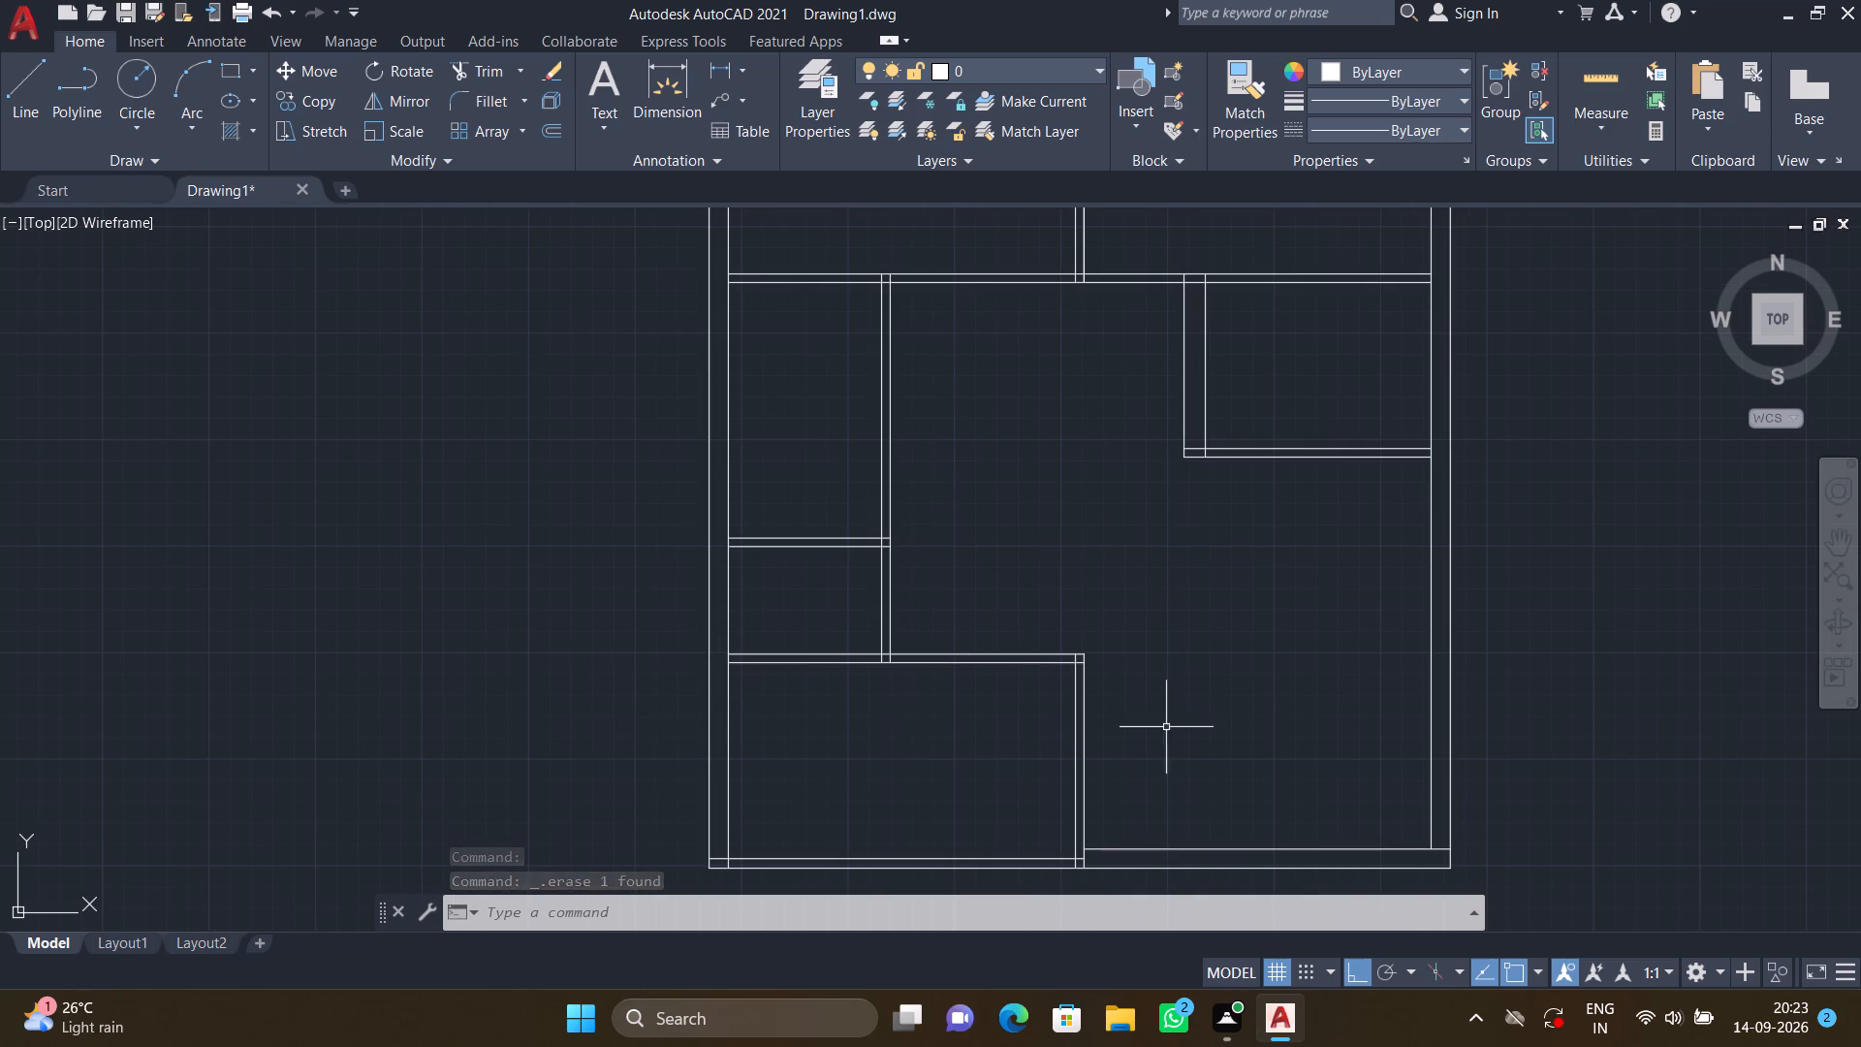
scroll(1199, 736, down, 1)
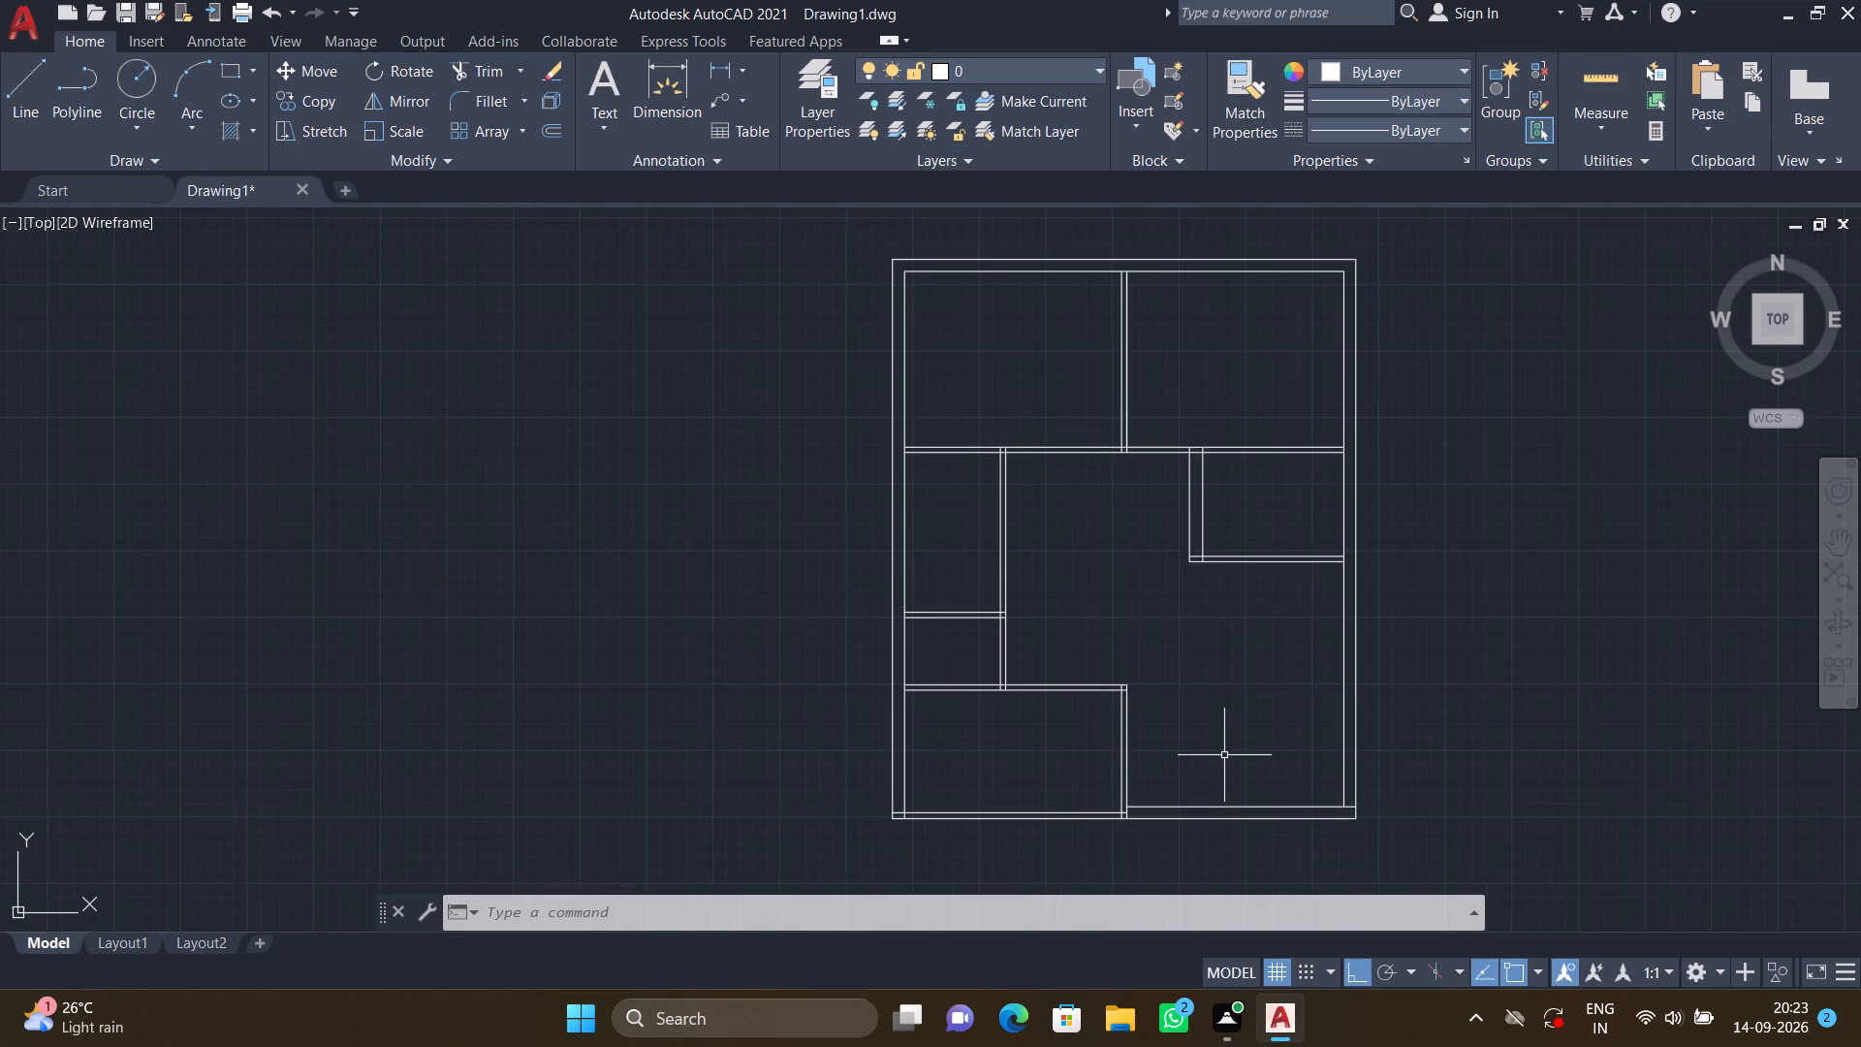
middle_drag(1222, 754, 1149, 618)
scroll(1157, 612, up, 2)
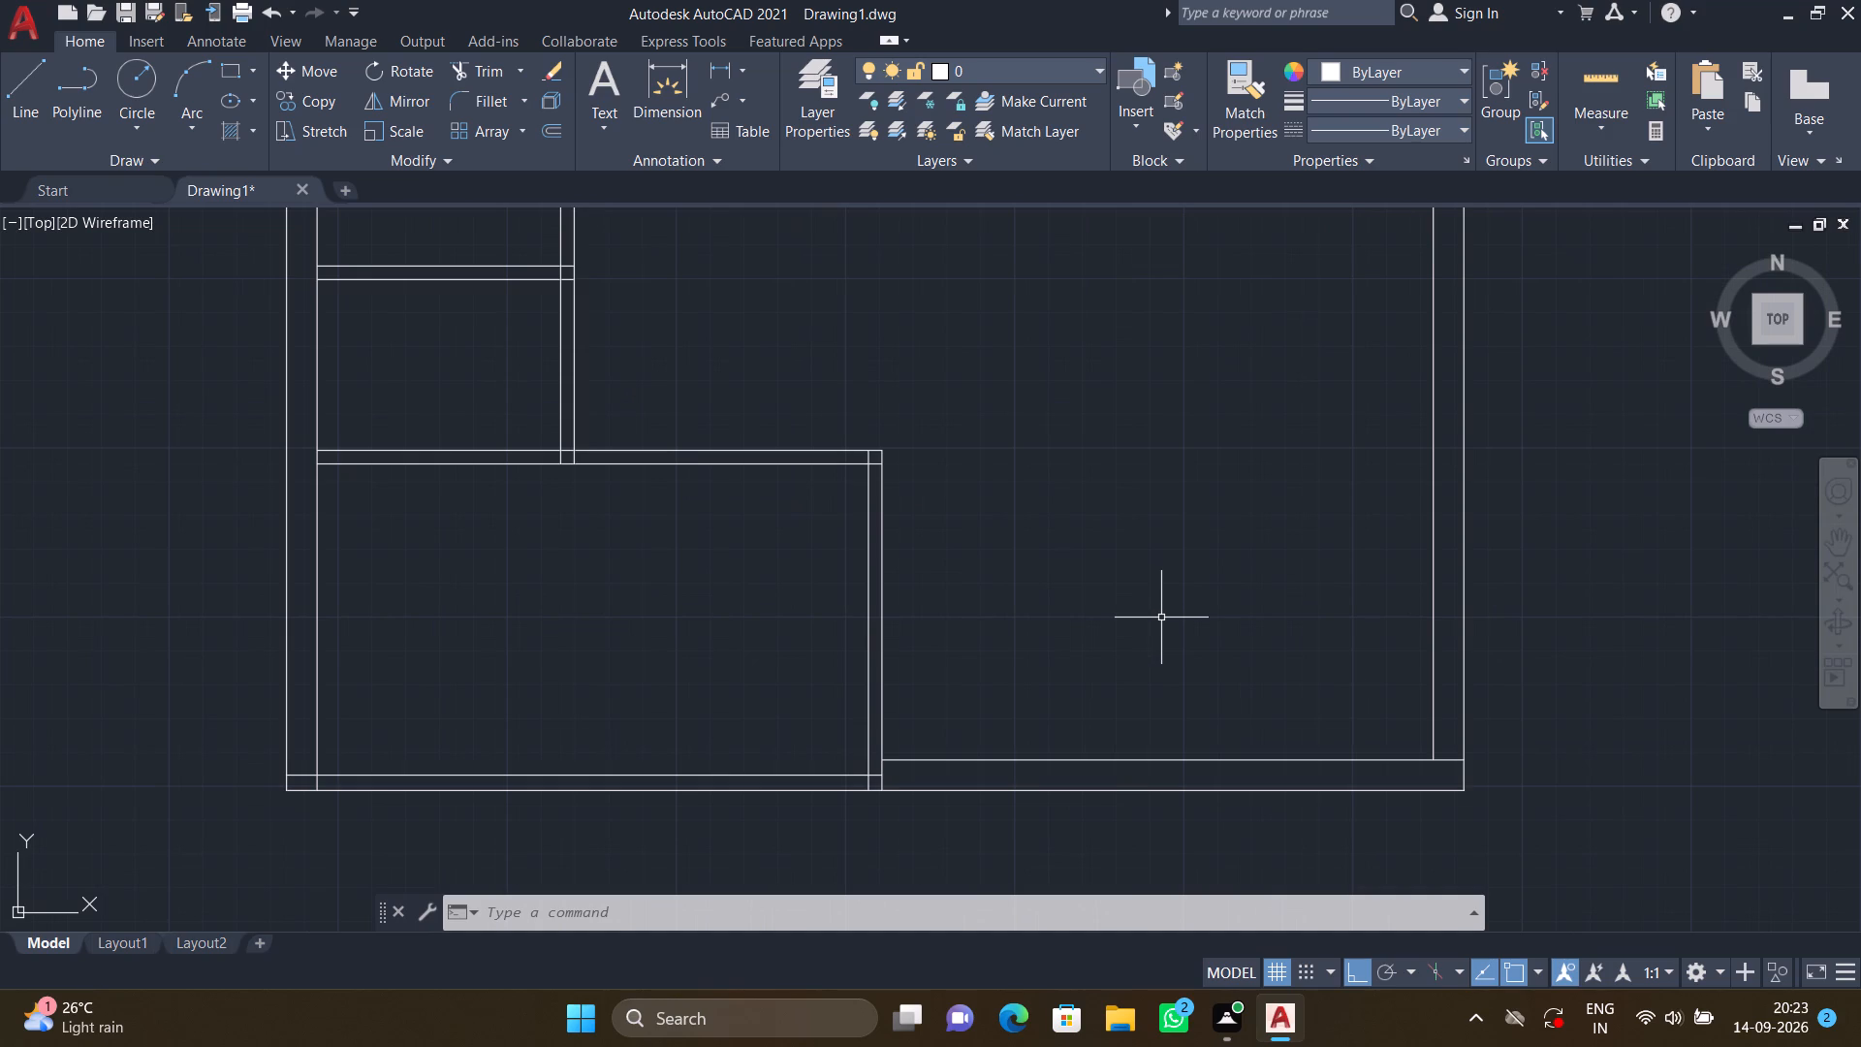
key(o)
key(Return)
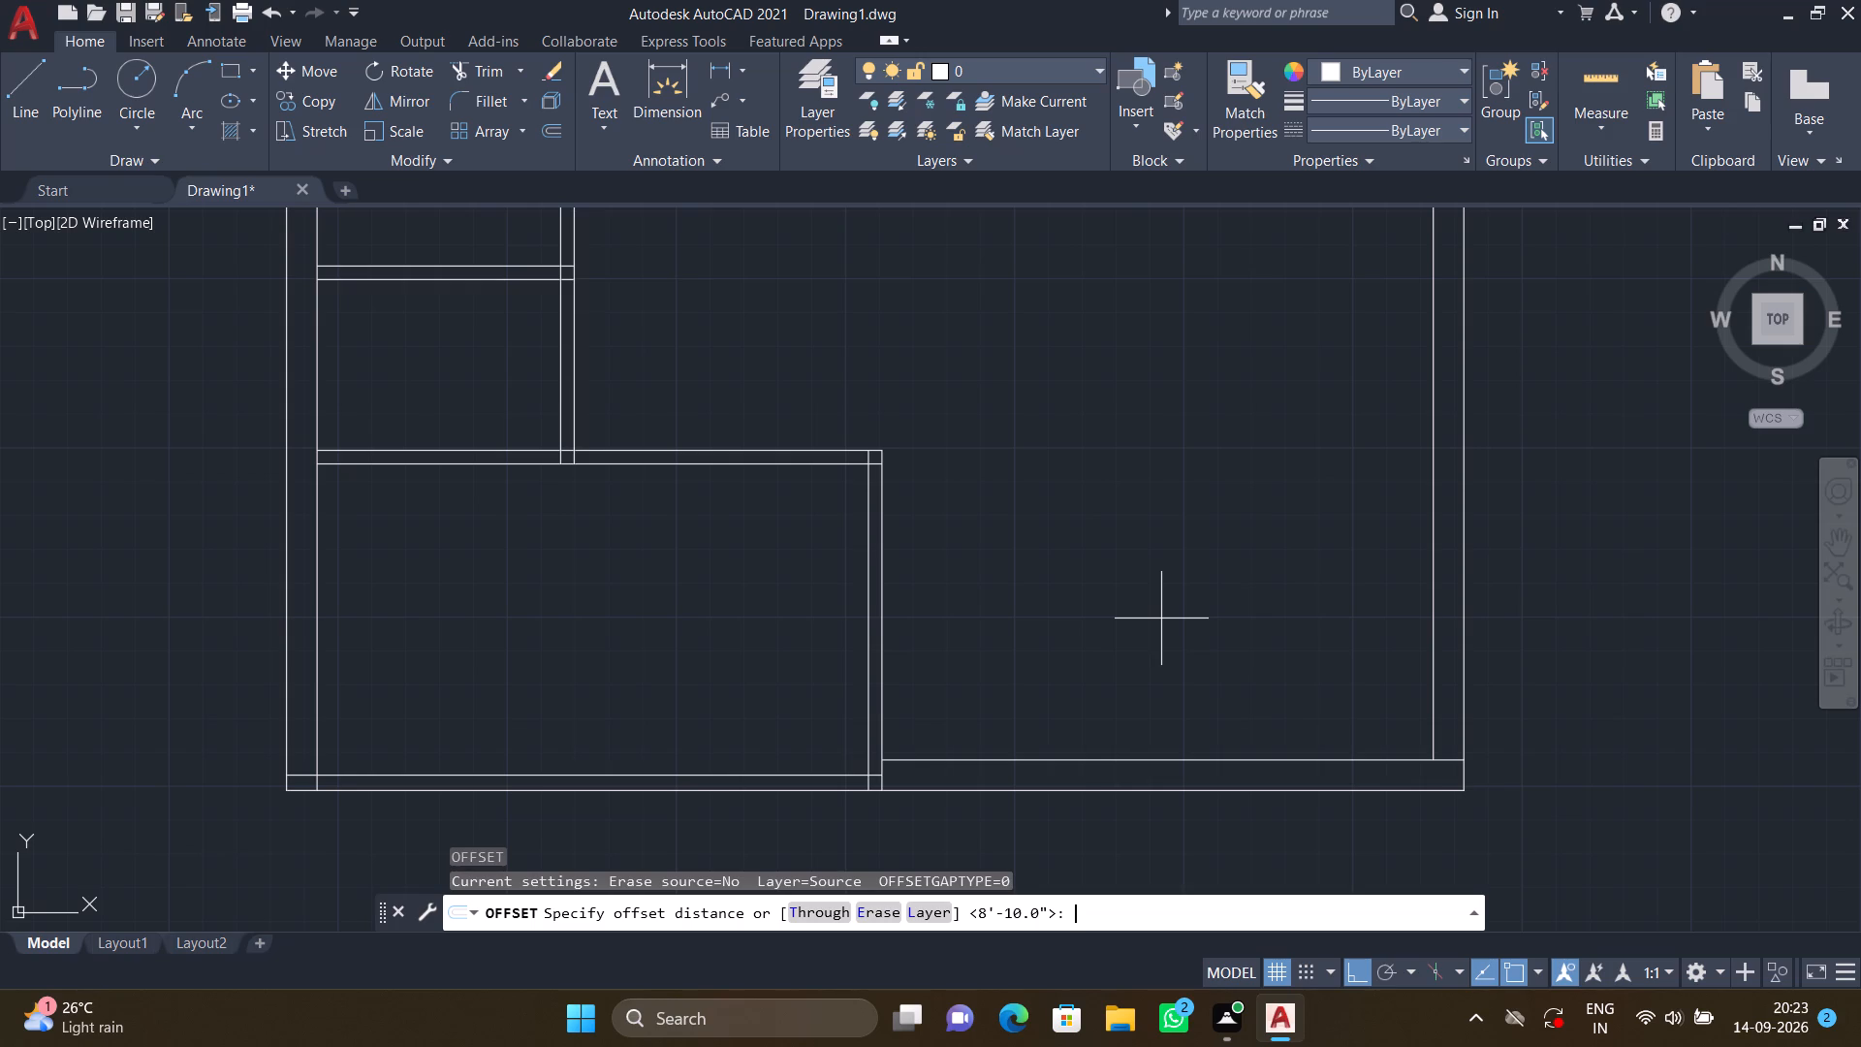
text(11')
key(3)
key(shift+quotedbl)
key(Return)
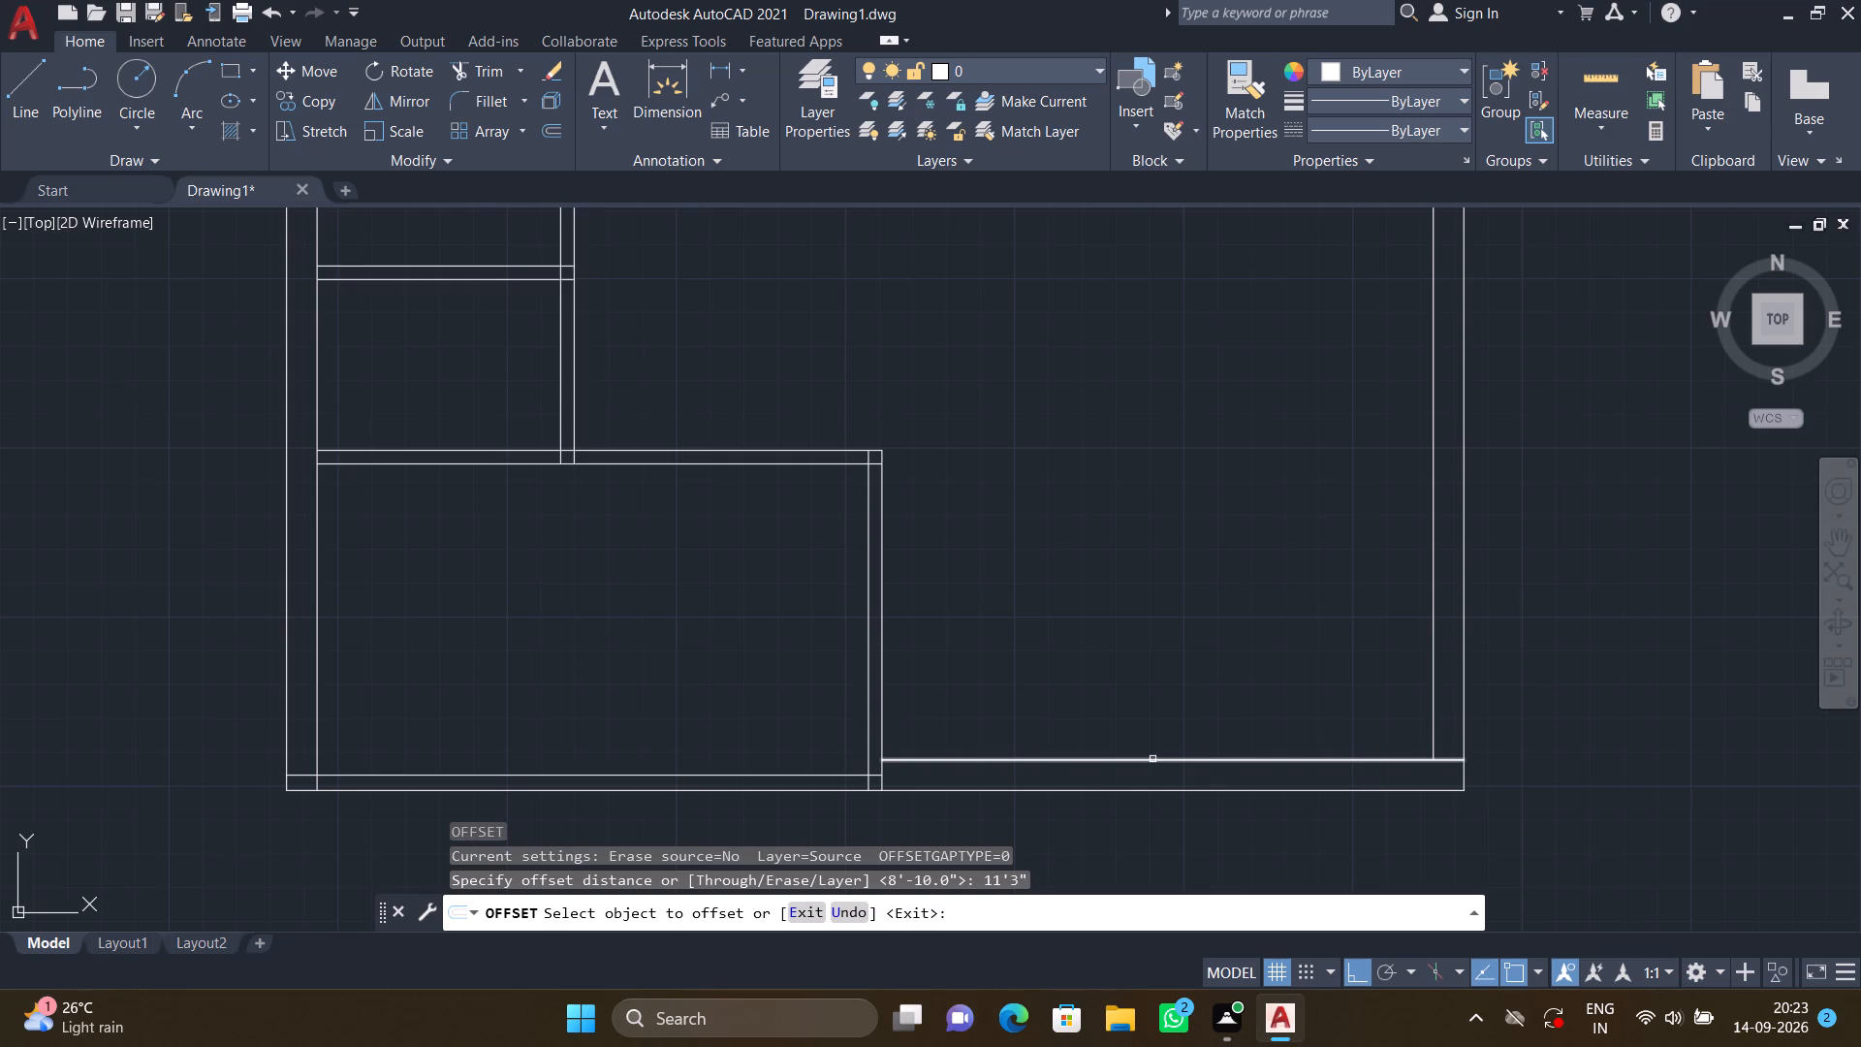
click(1152, 759)
click(1134, 497)
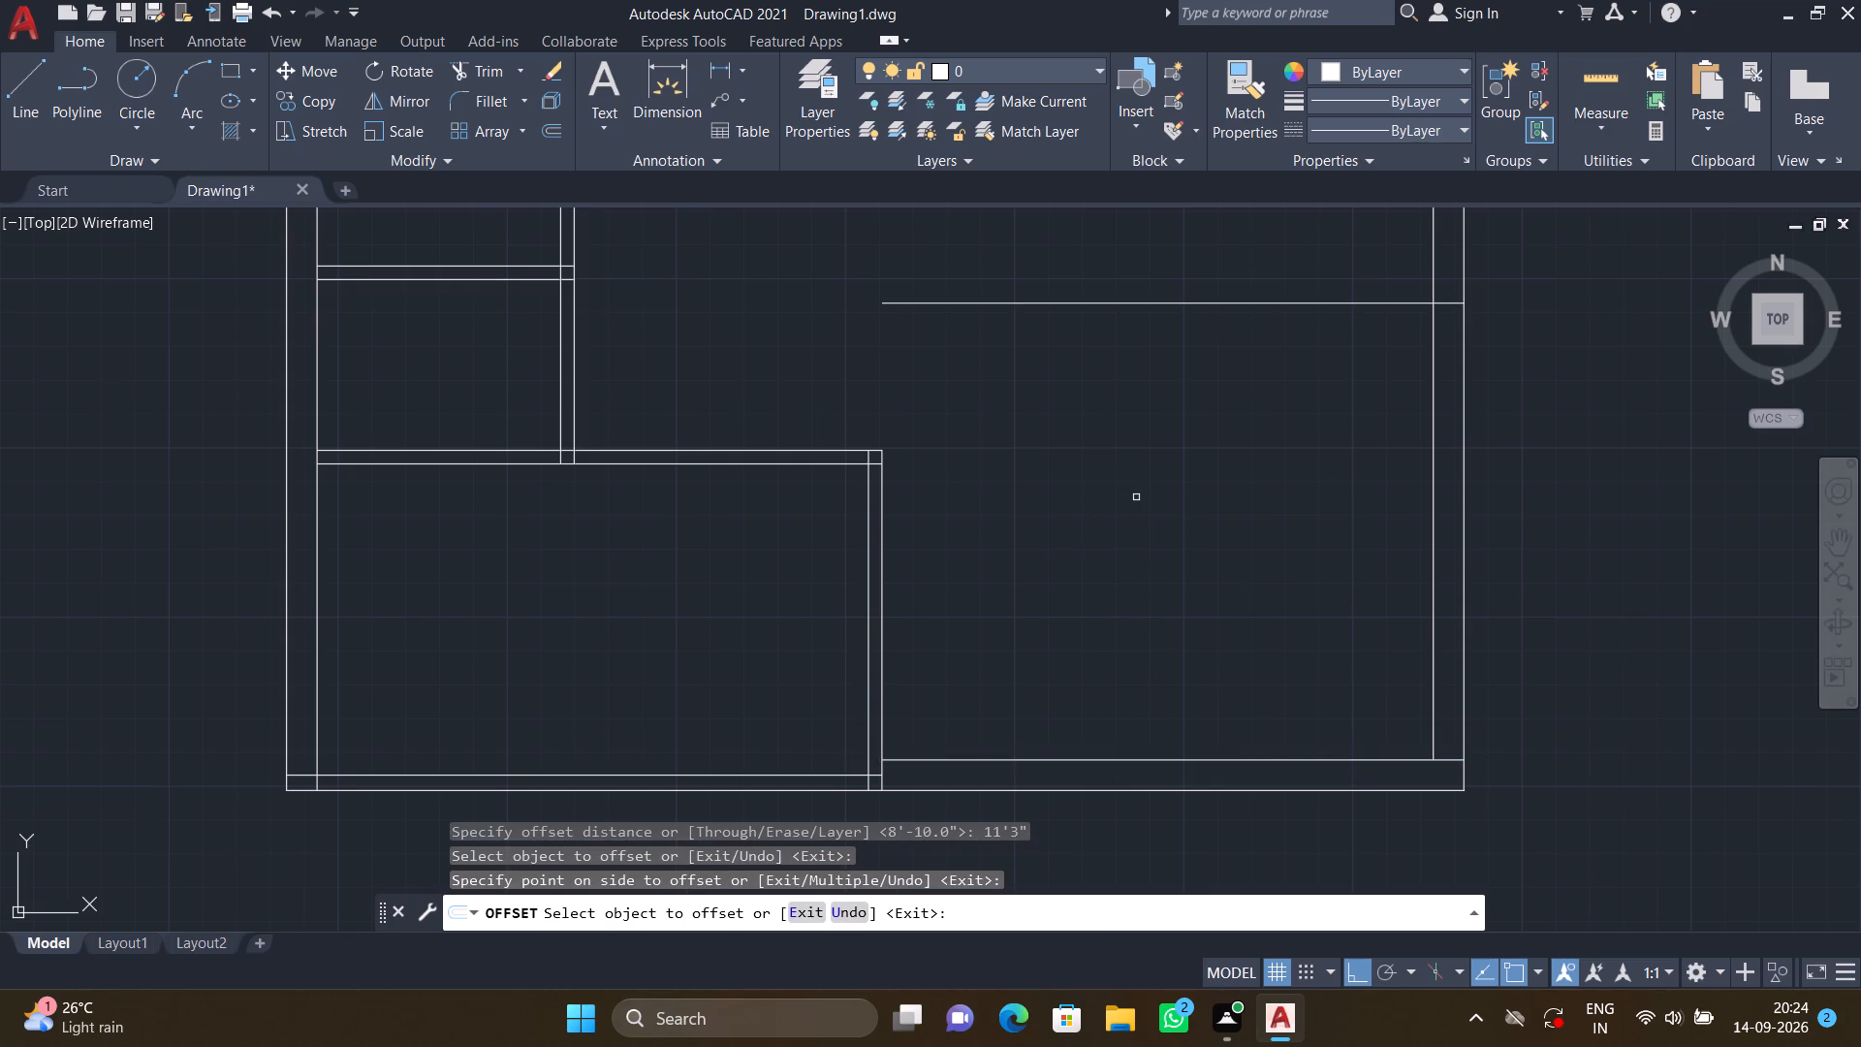
key(Return)
Offset the new horizontal line in the lower-right room 4" upward to form a partition.
scroll(1140, 502, down, 1)
middle_drag(1145, 473, 1143, 485)
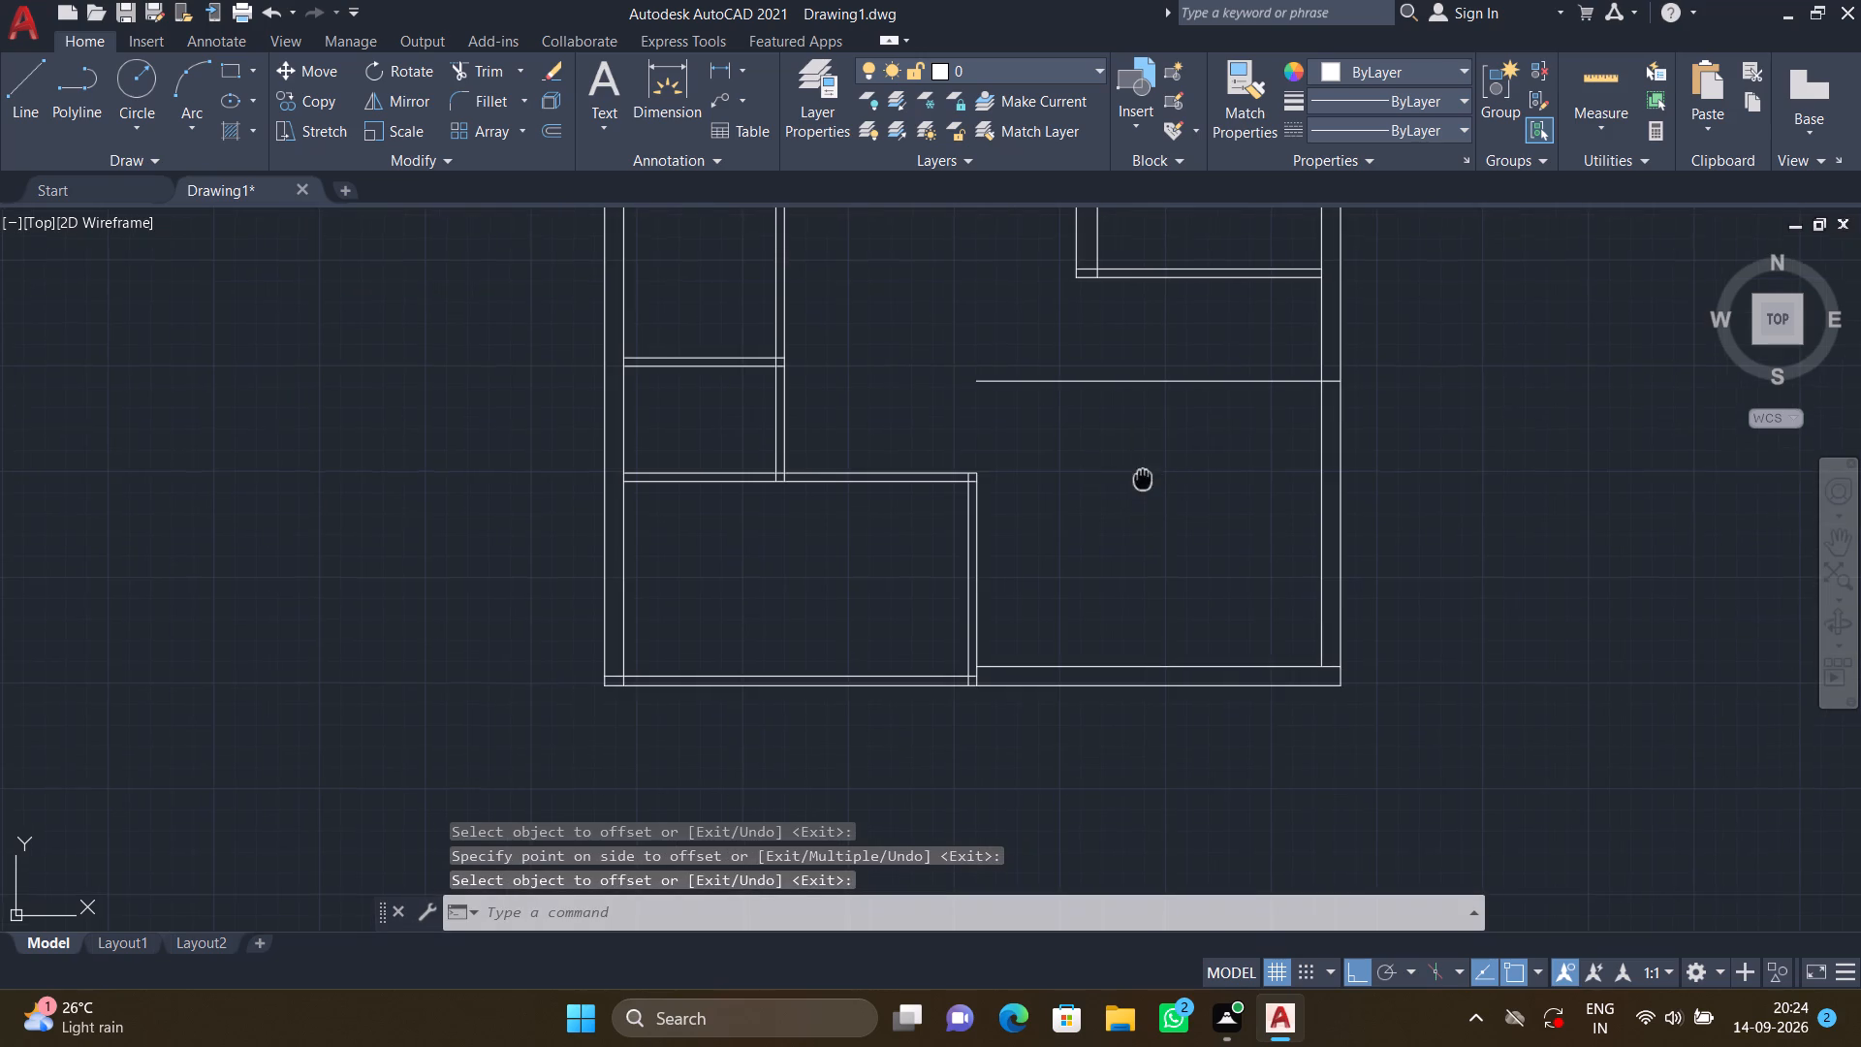
middle_drag(1143, 485, 1104, 598)
key(o)
key(Return)
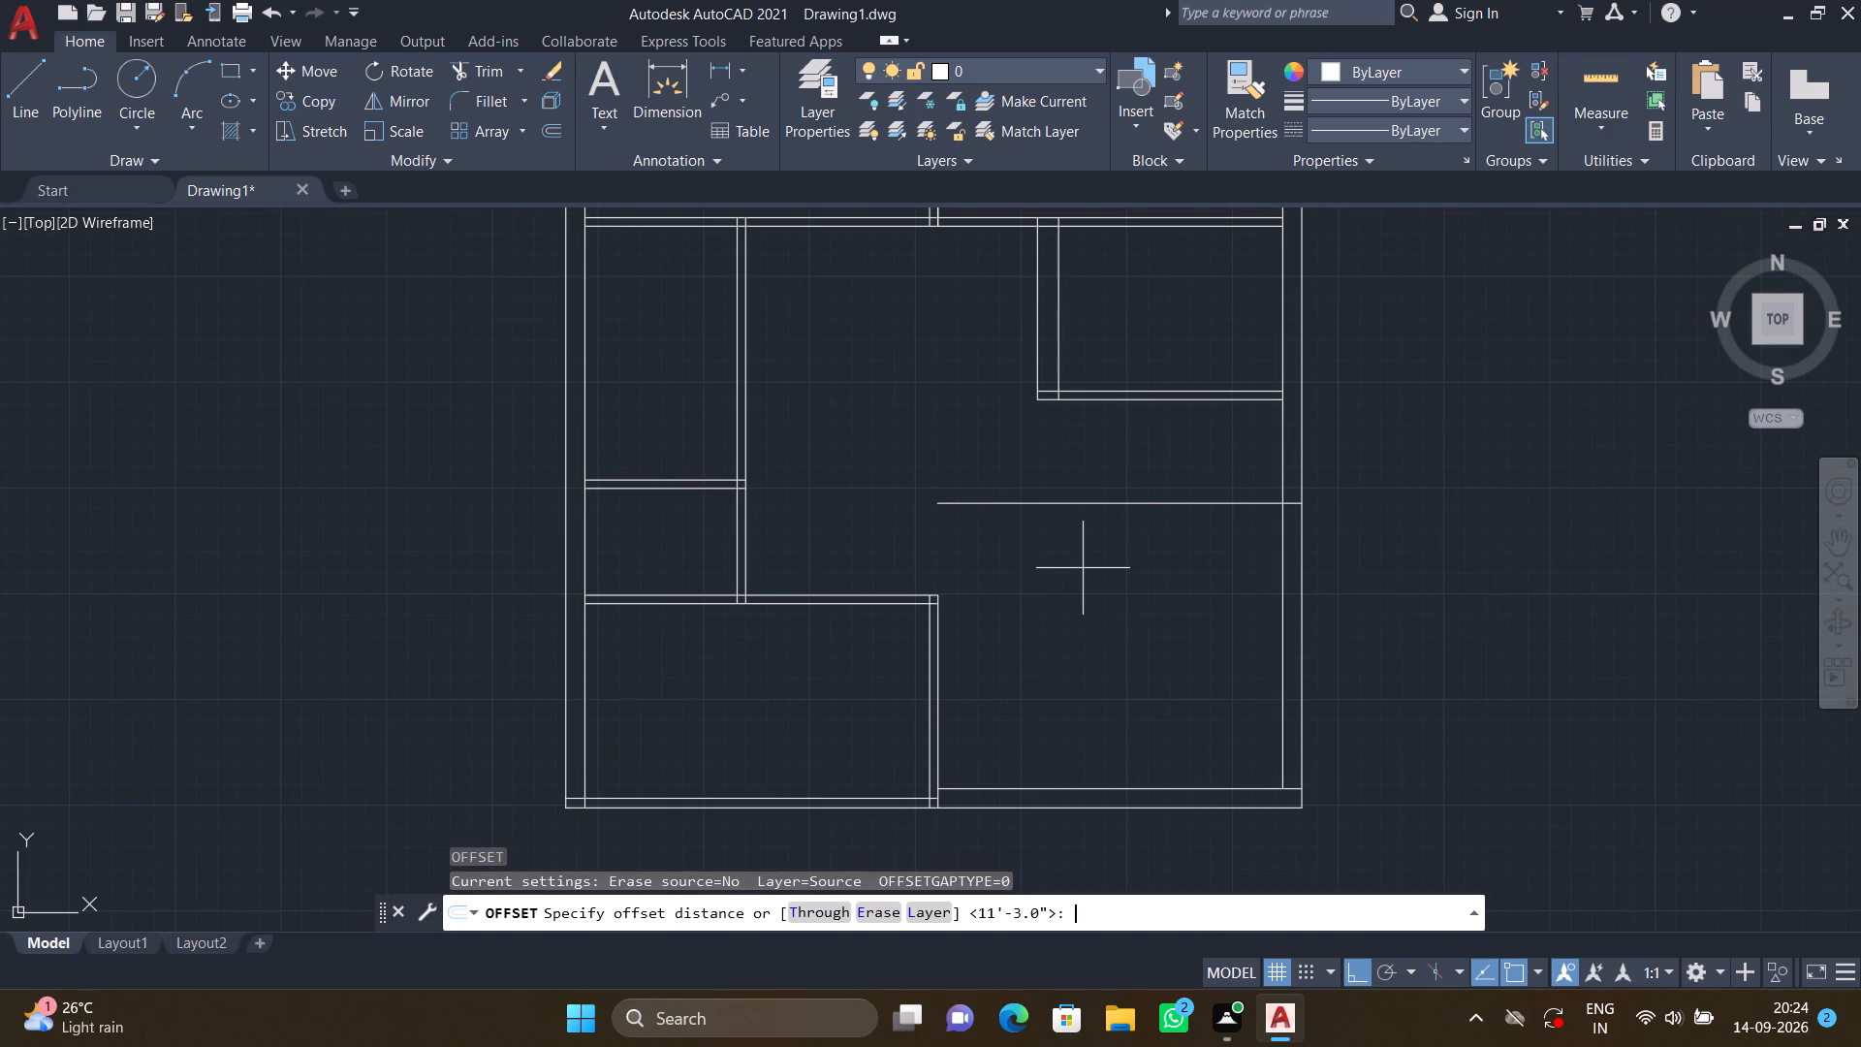
text(4")
key(Return)
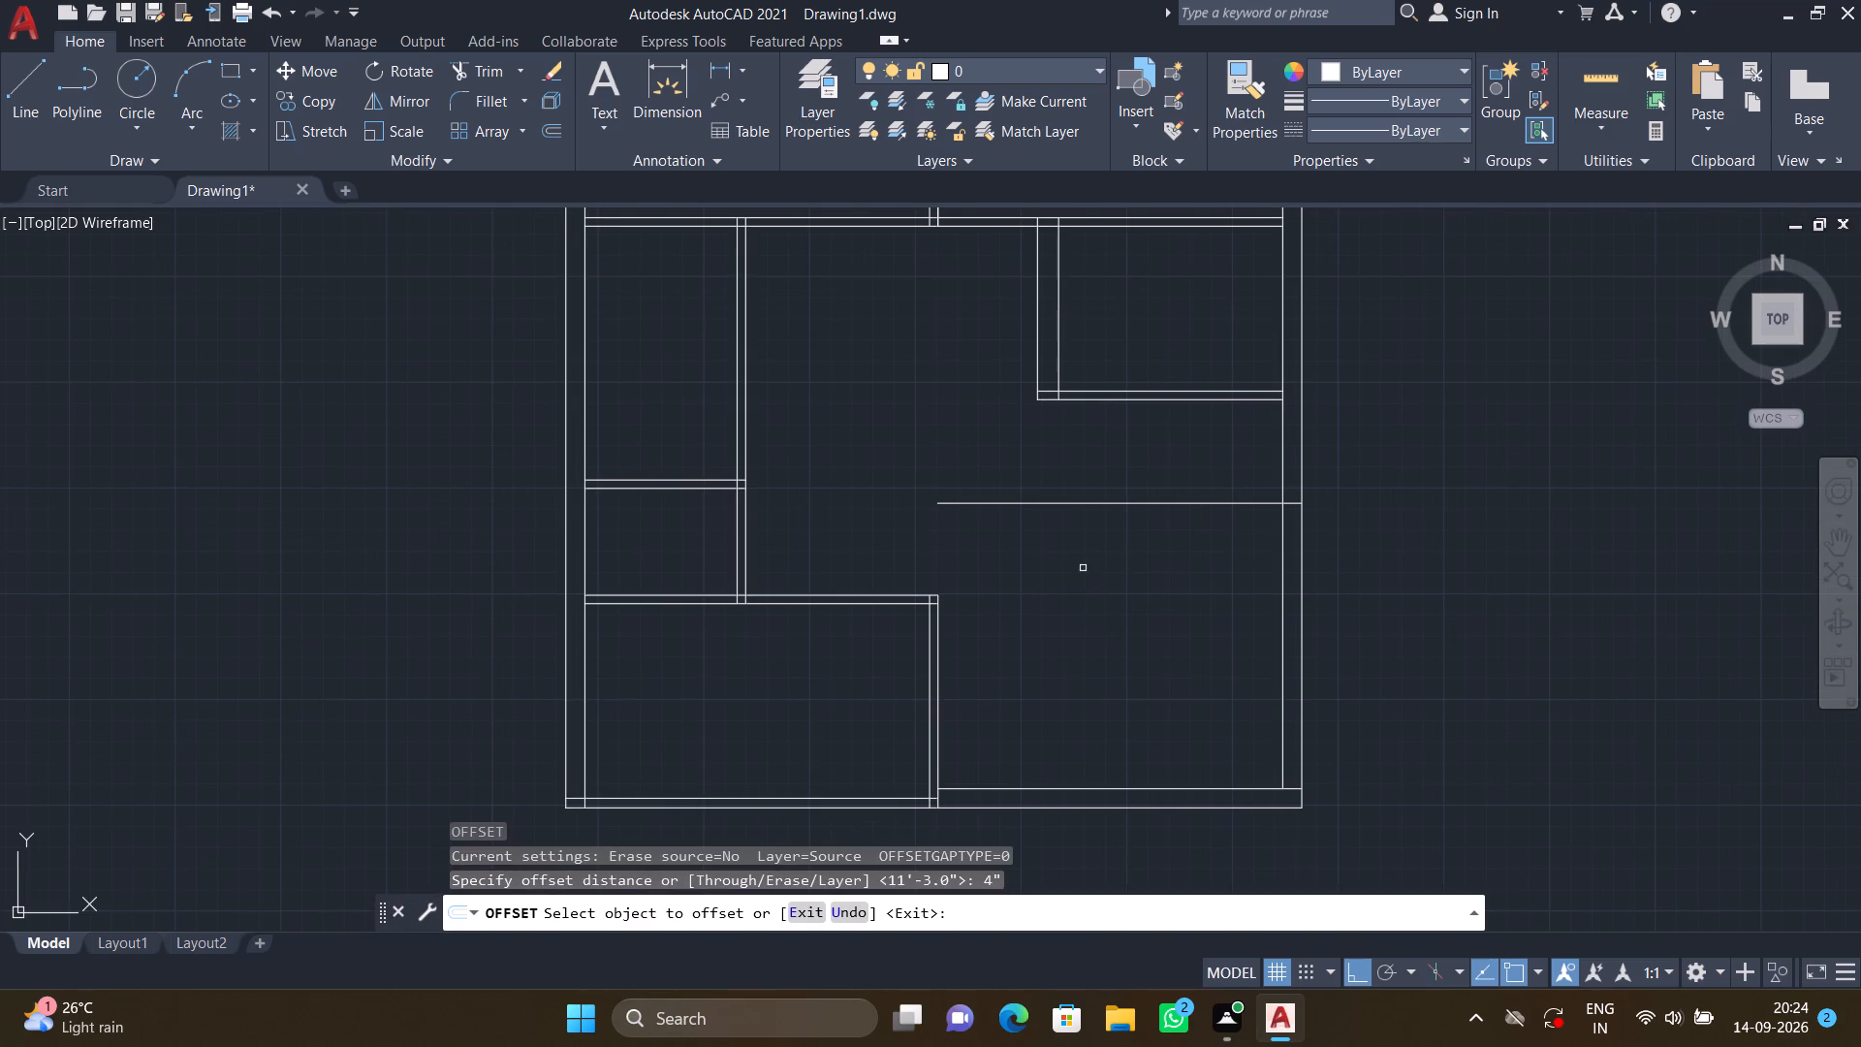
click(1077, 502)
click(1063, 450)
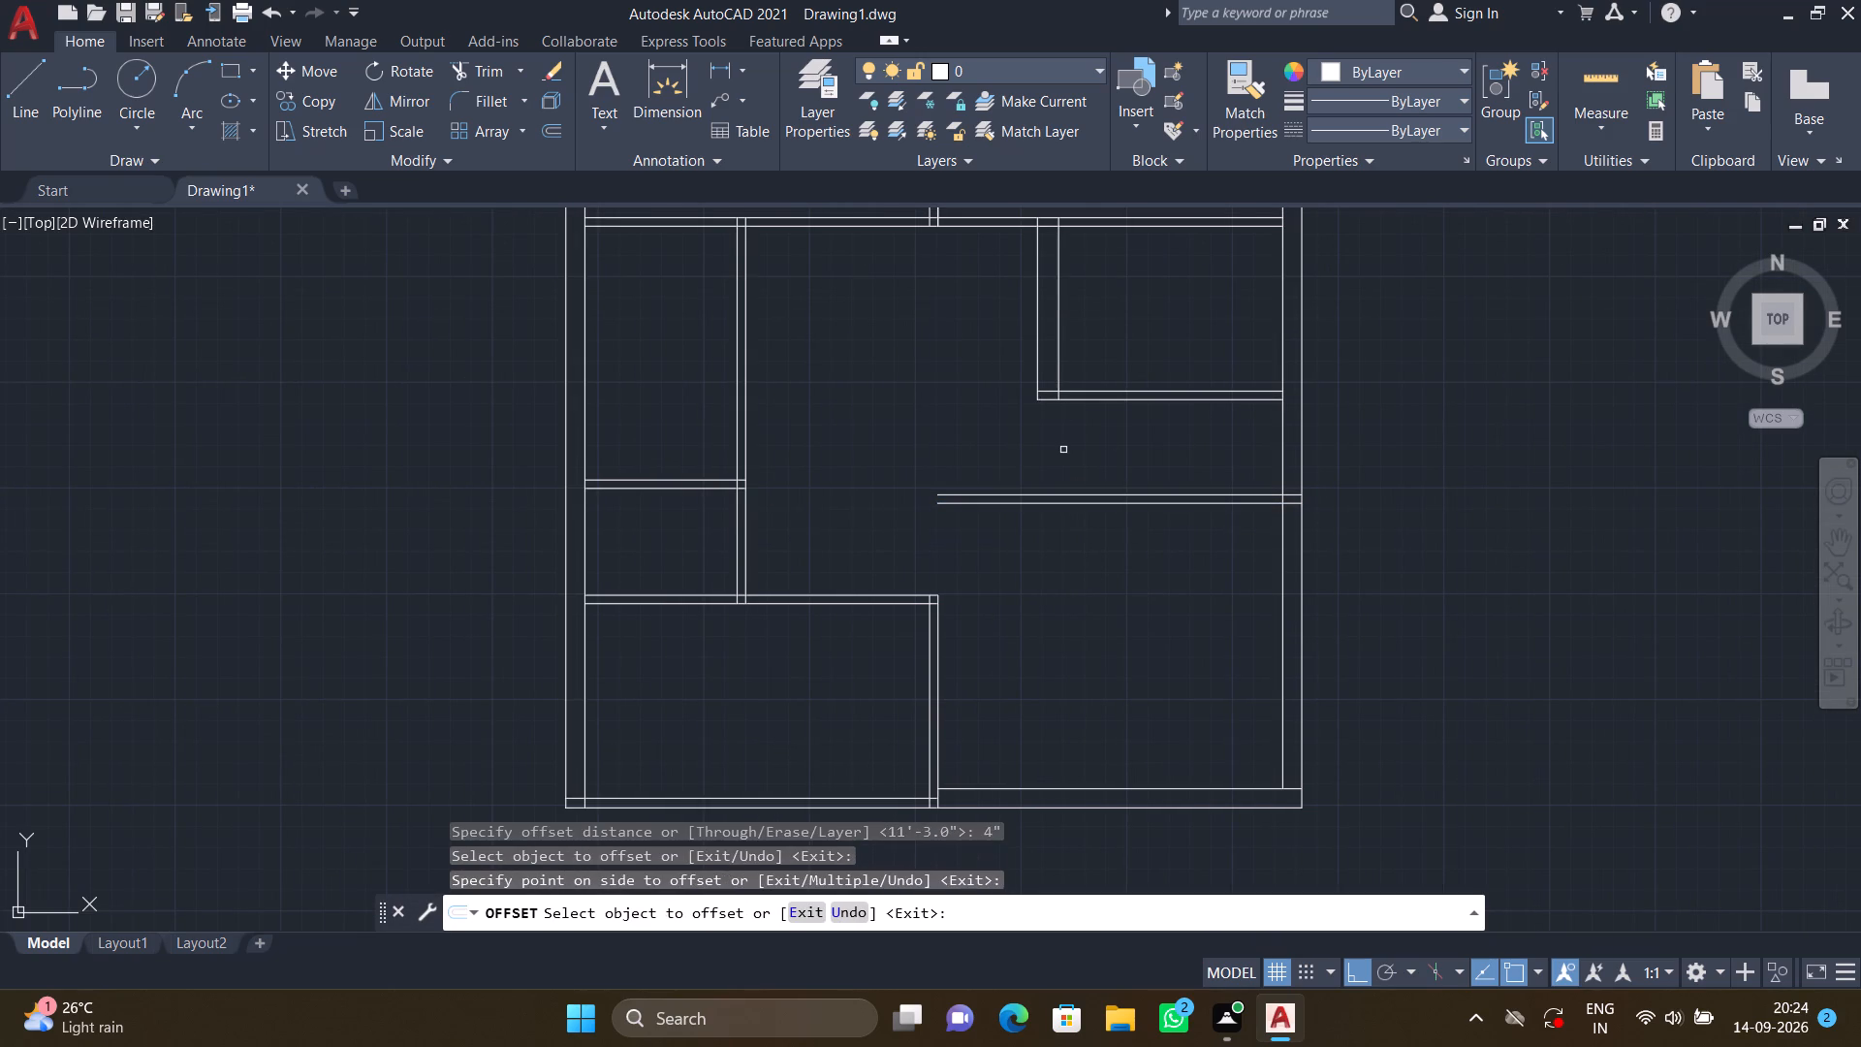
key(Return)
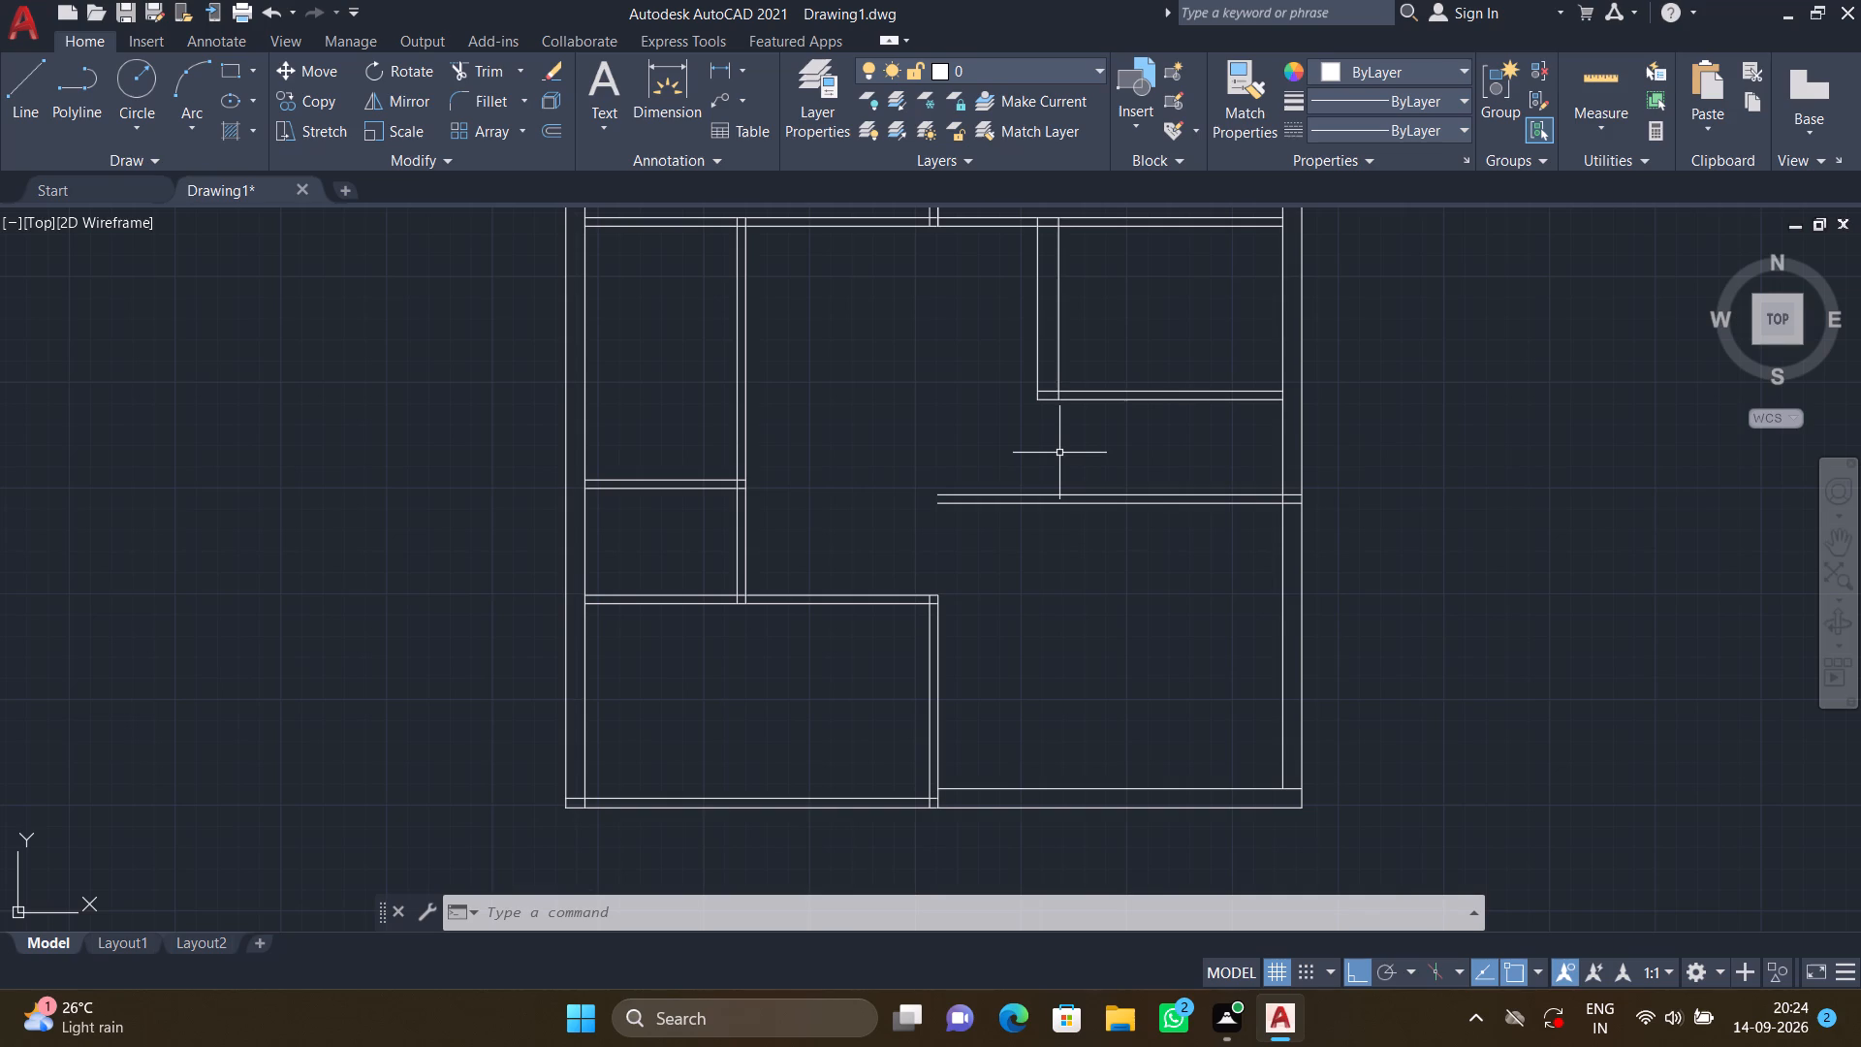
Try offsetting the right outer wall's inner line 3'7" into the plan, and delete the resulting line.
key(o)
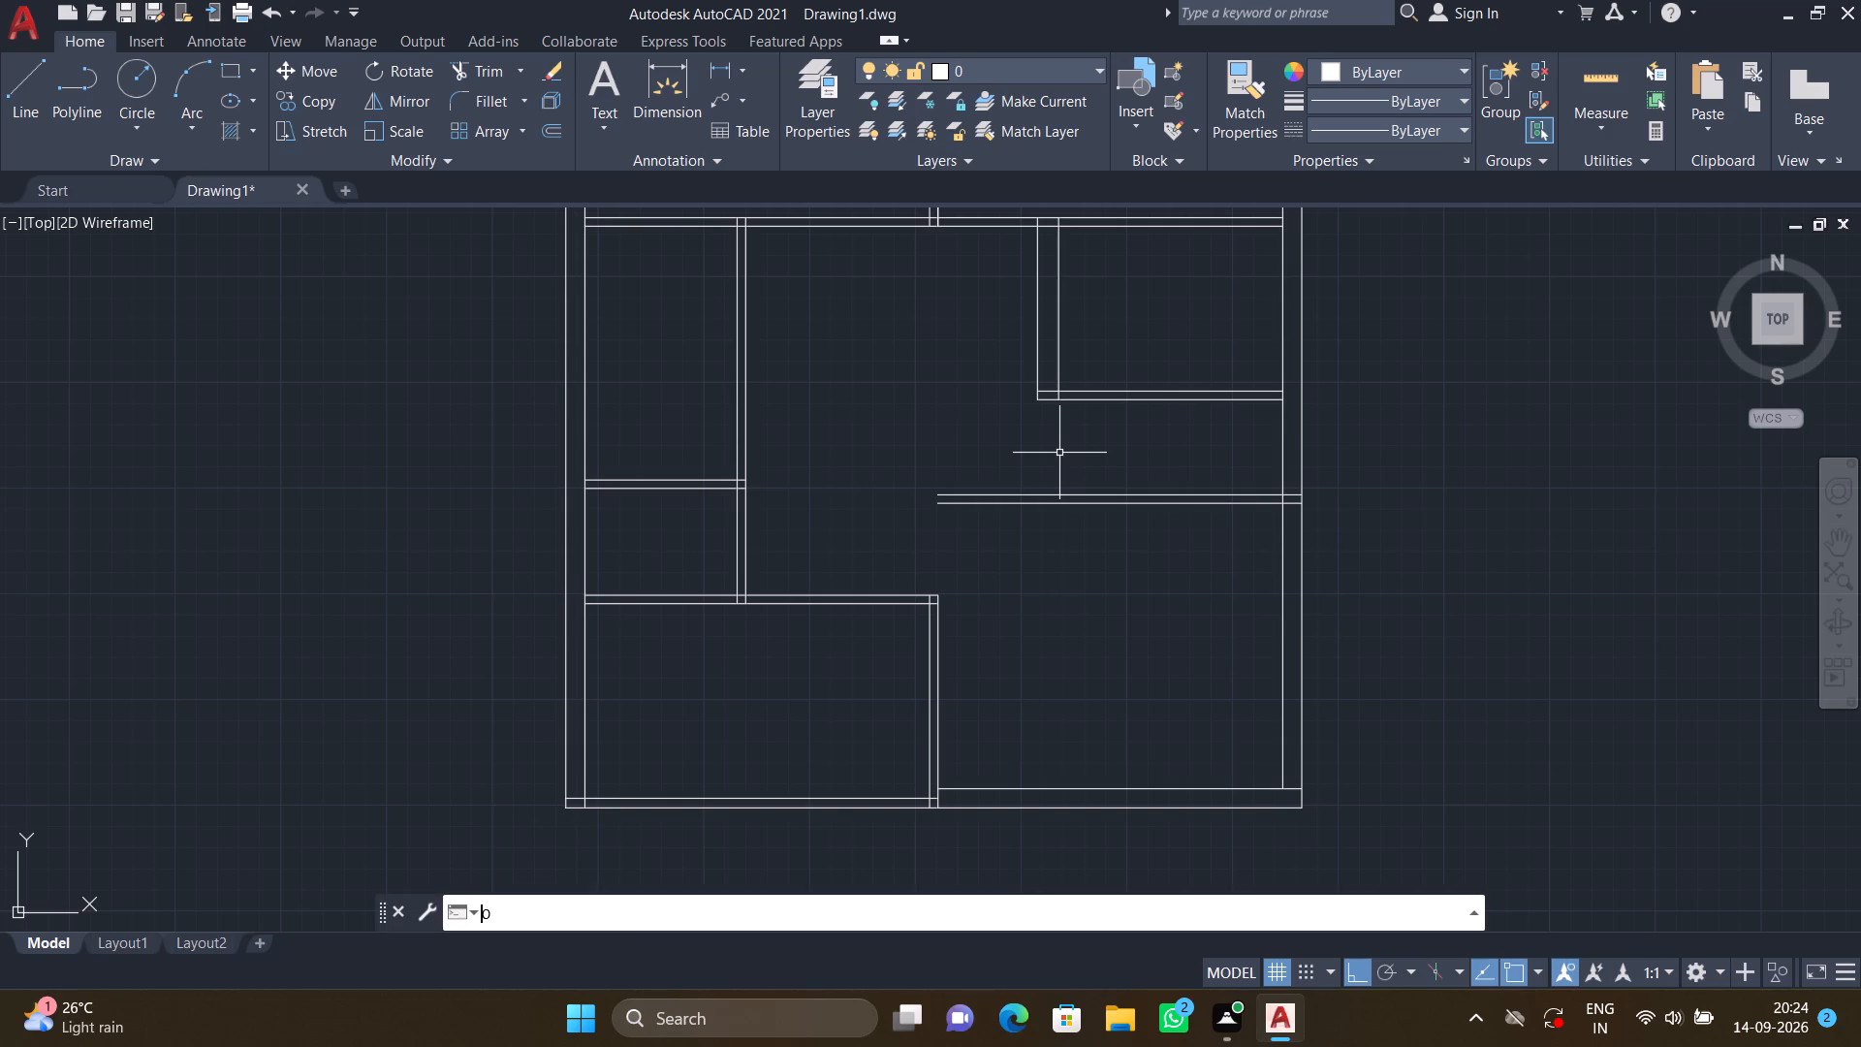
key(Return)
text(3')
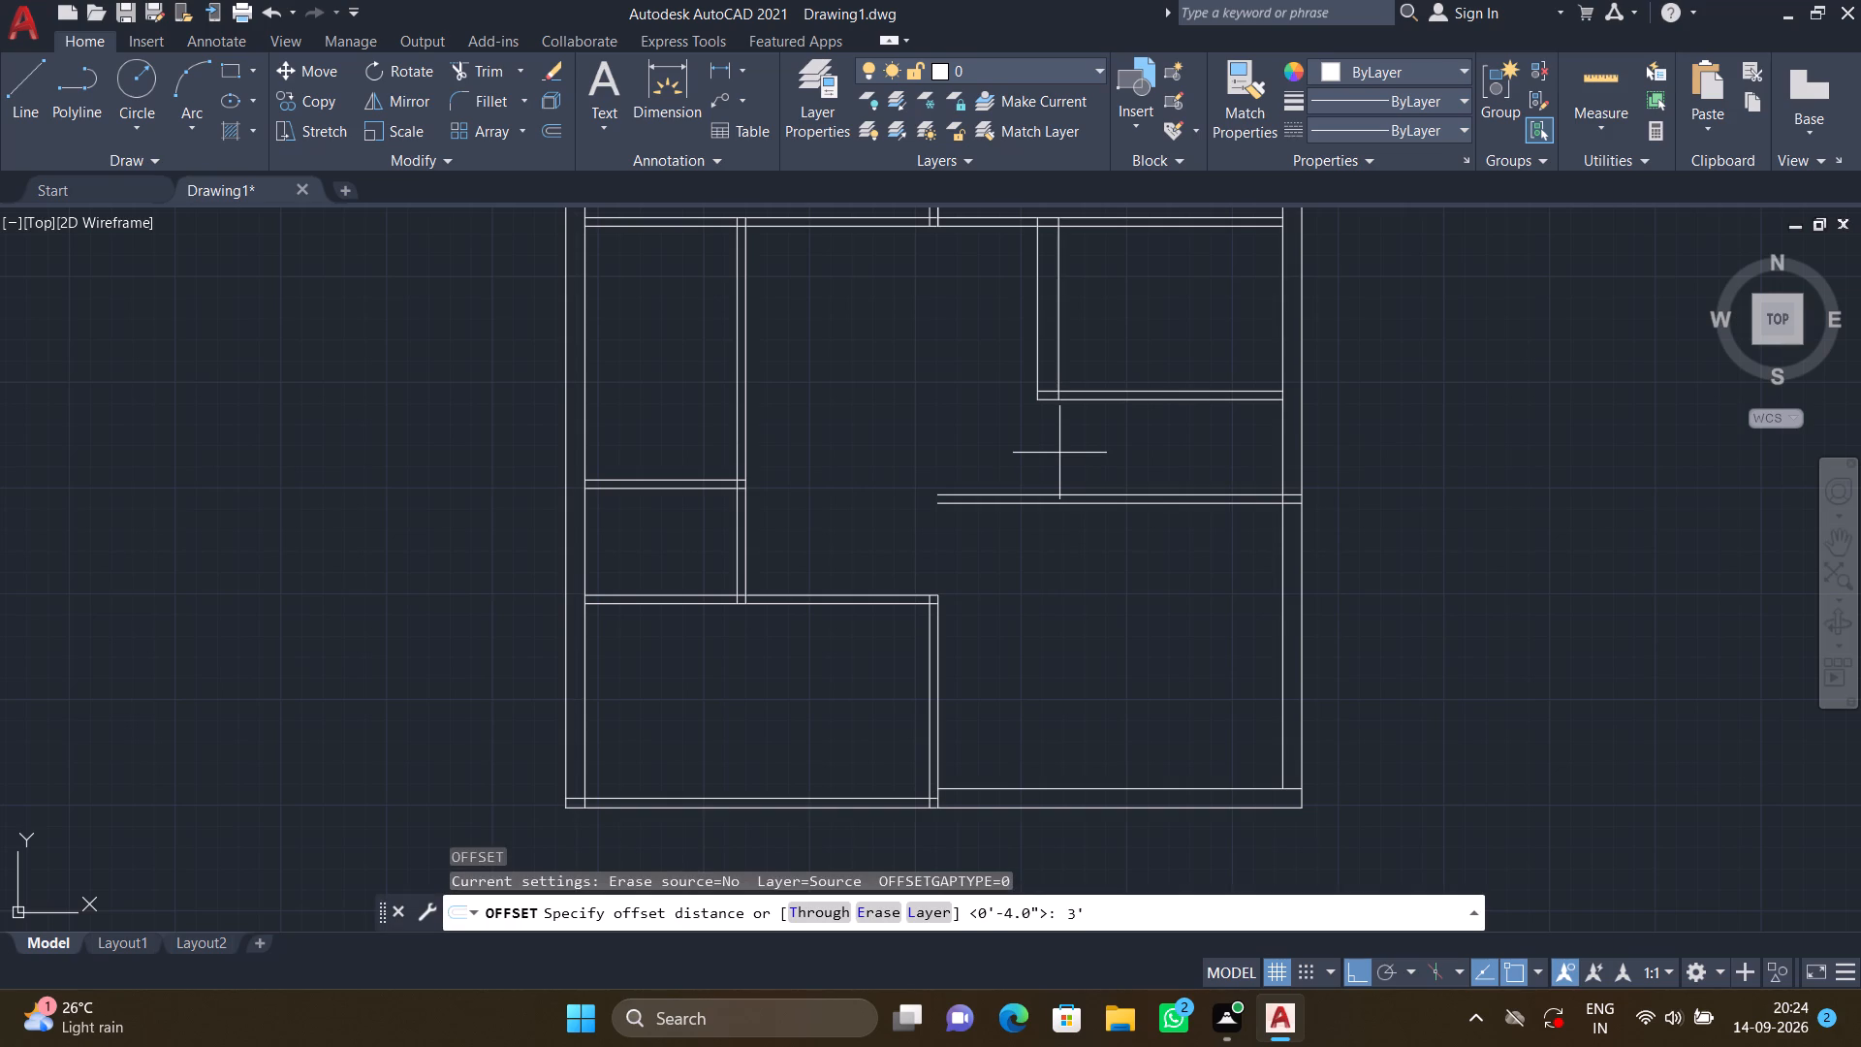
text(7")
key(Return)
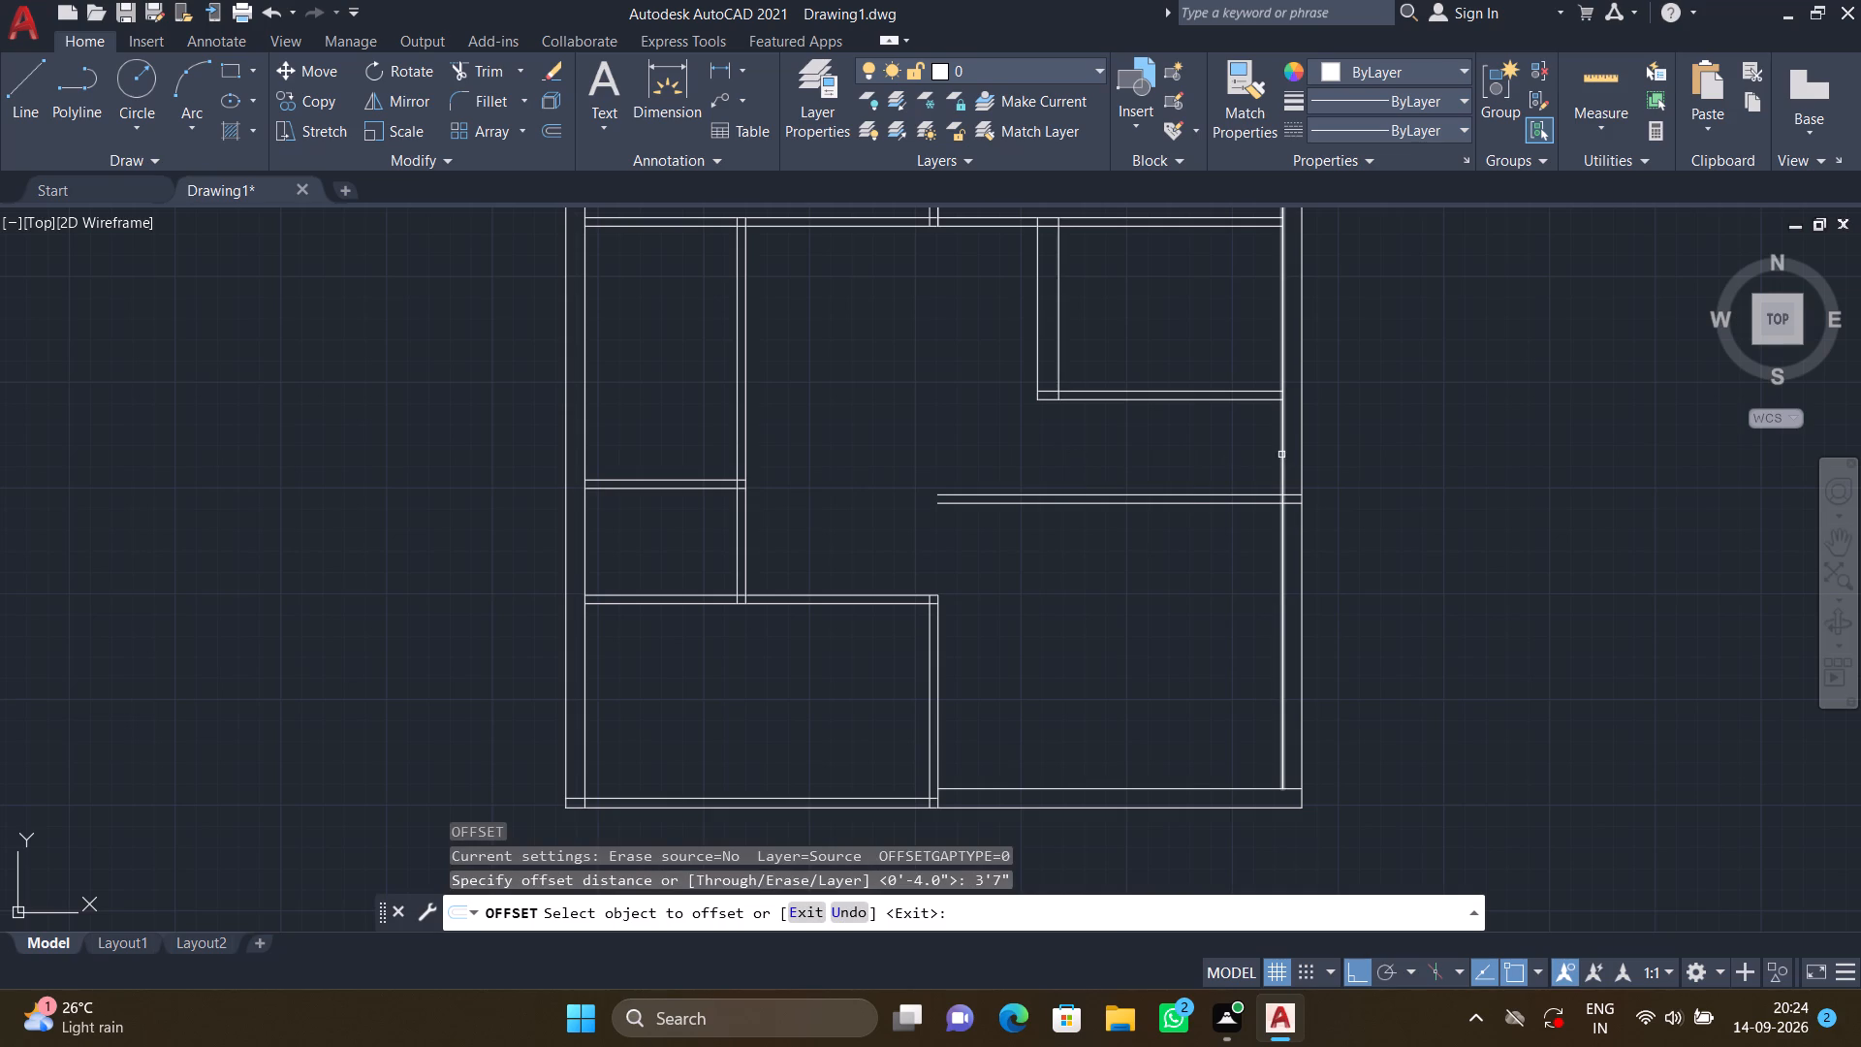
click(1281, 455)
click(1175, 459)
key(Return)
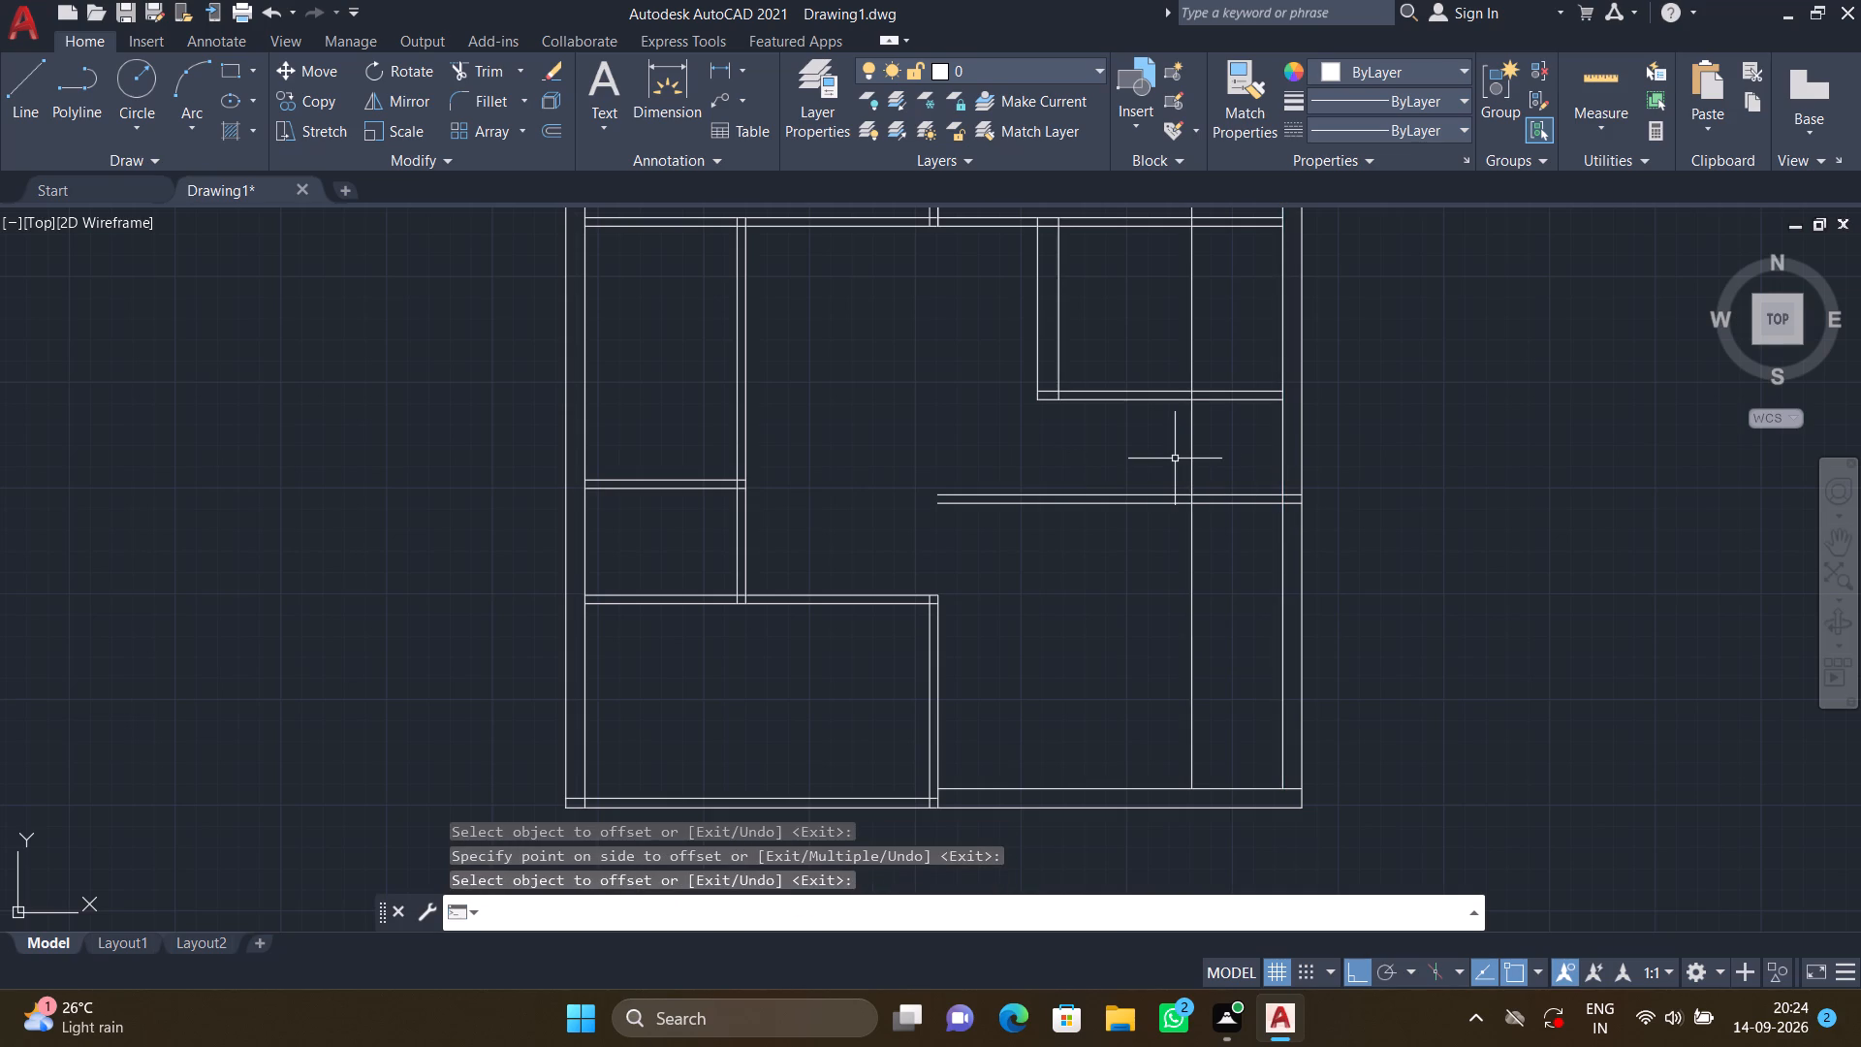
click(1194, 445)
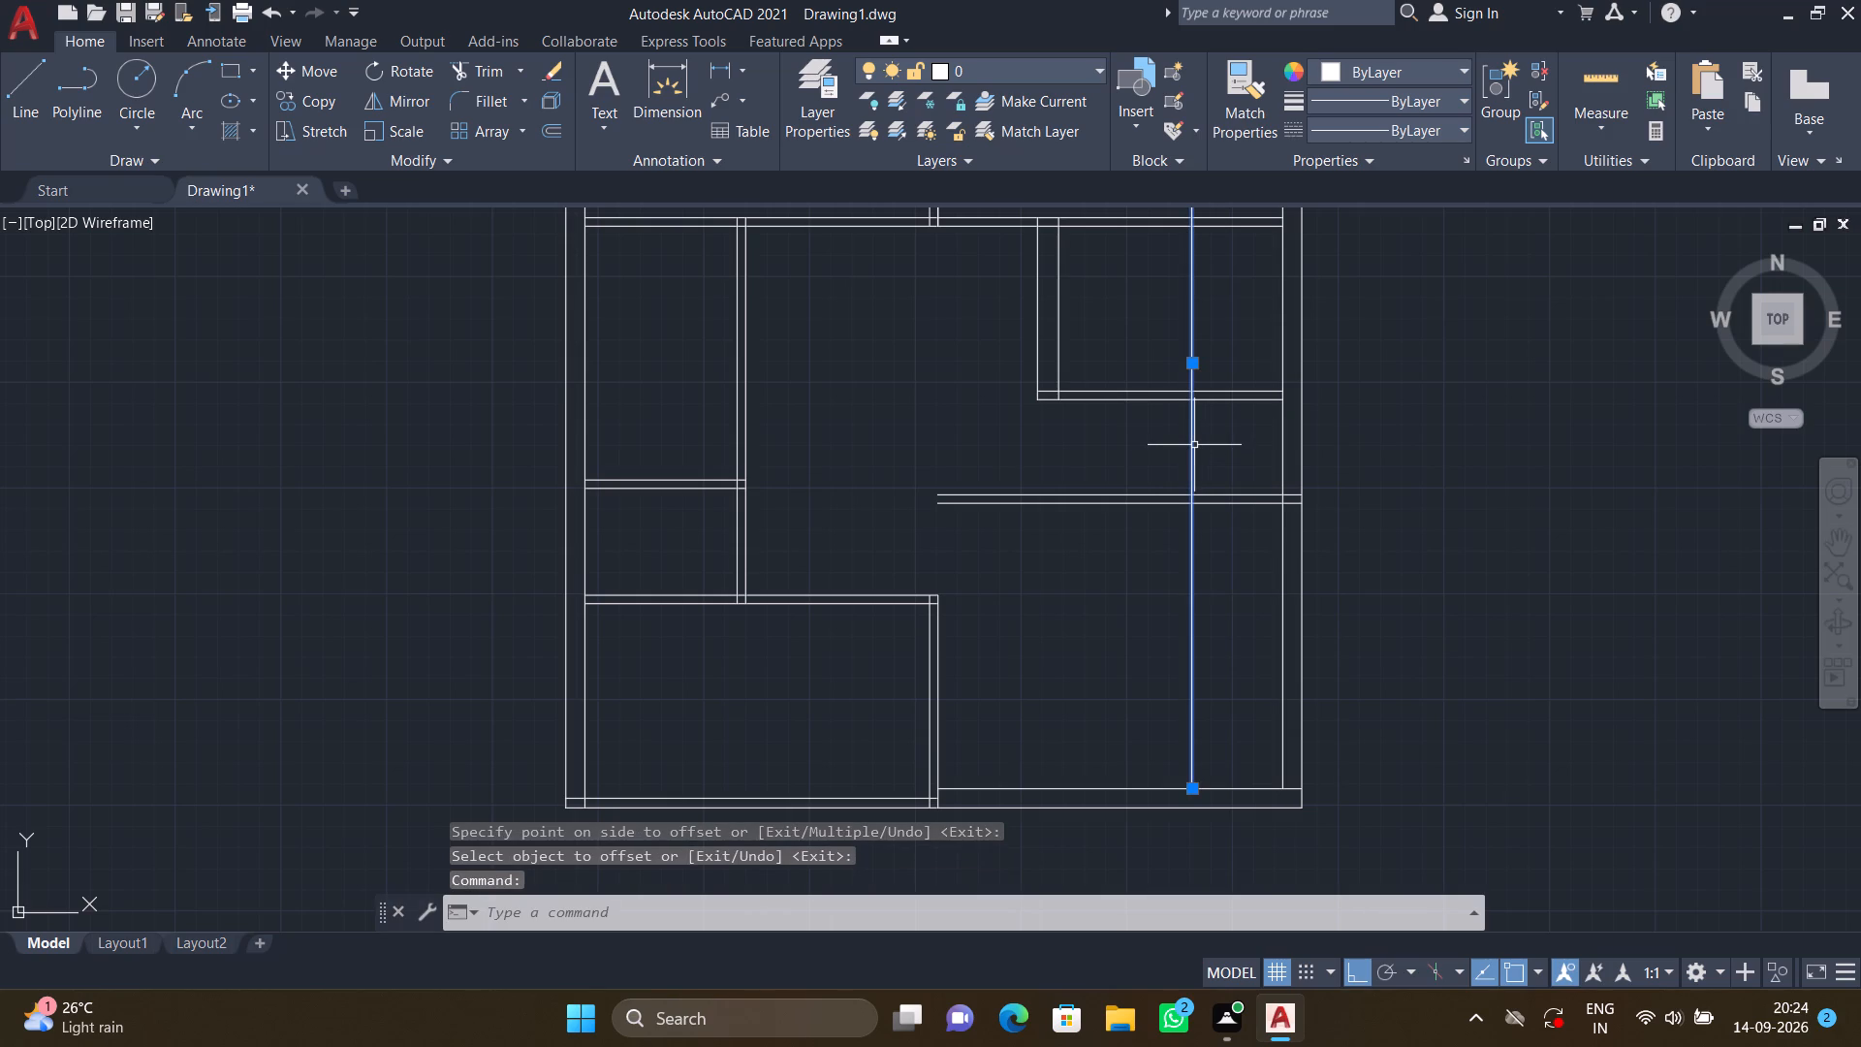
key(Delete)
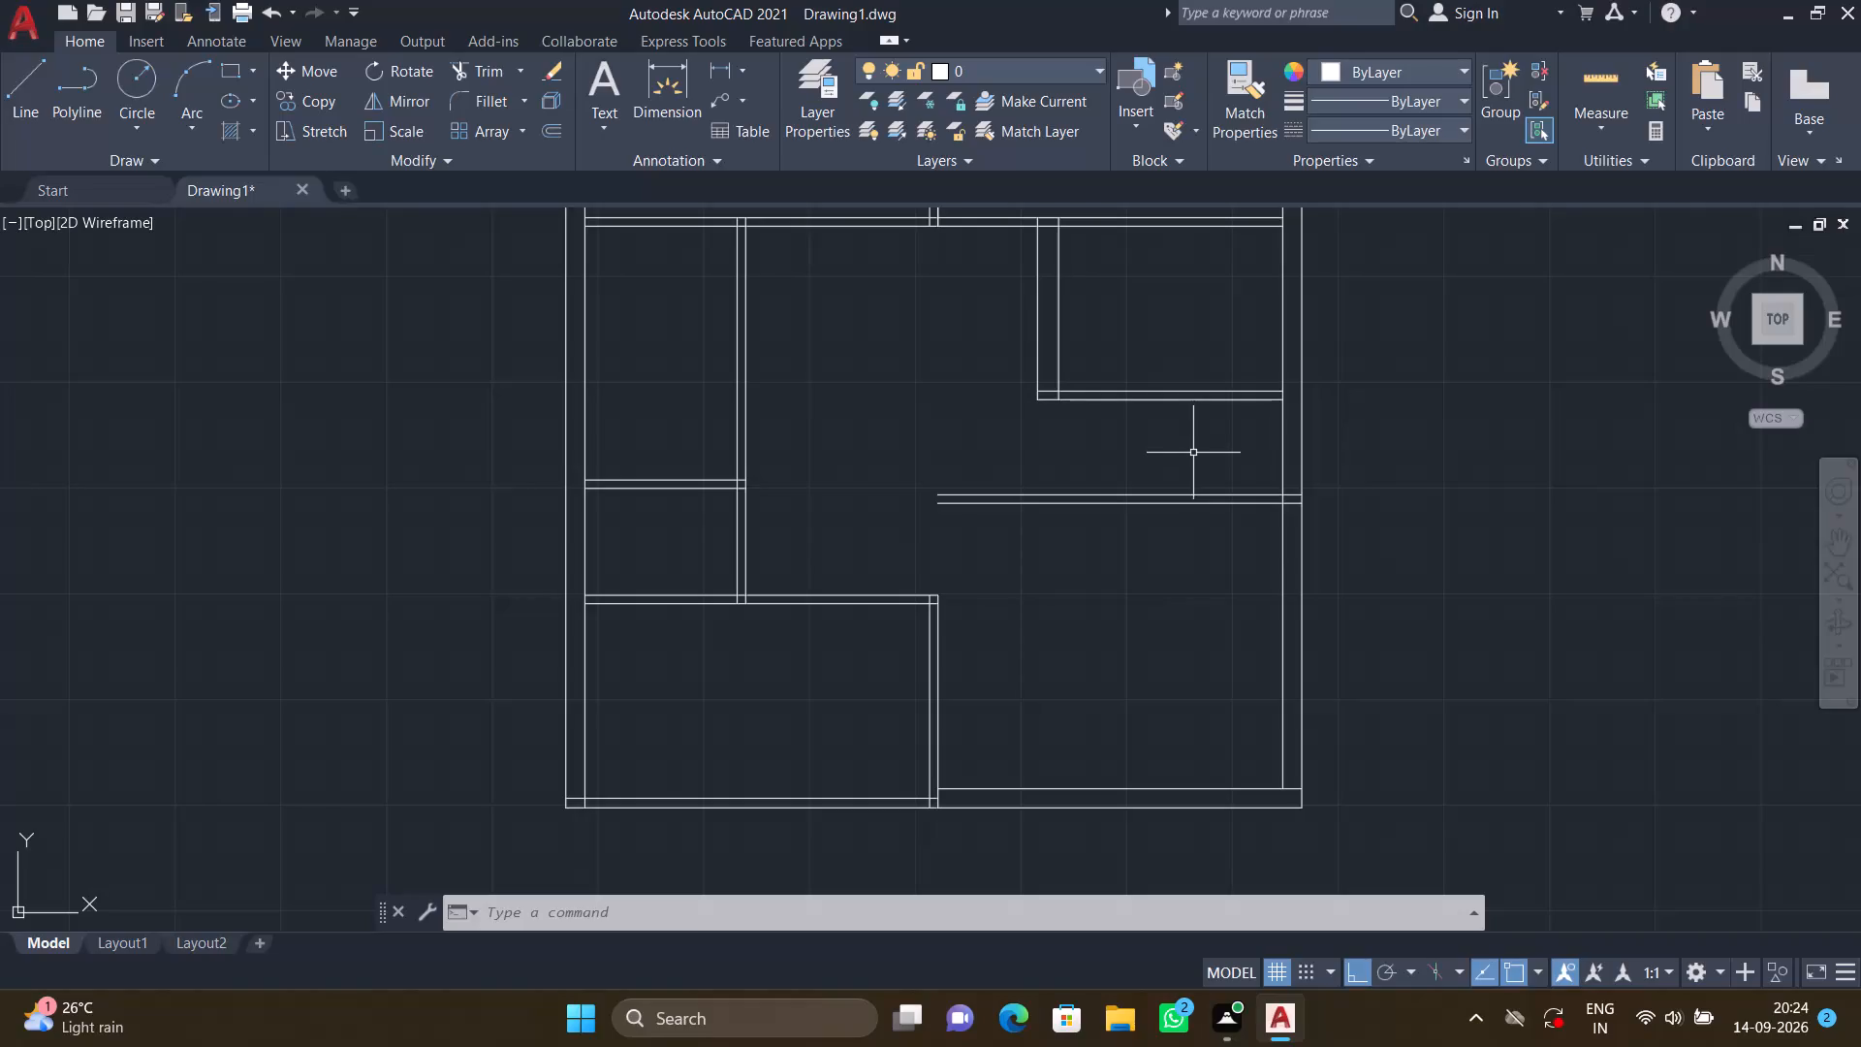
Offset the right outer wall's inner line 5'10" to the left into the plan.
key(o)
key(Return)
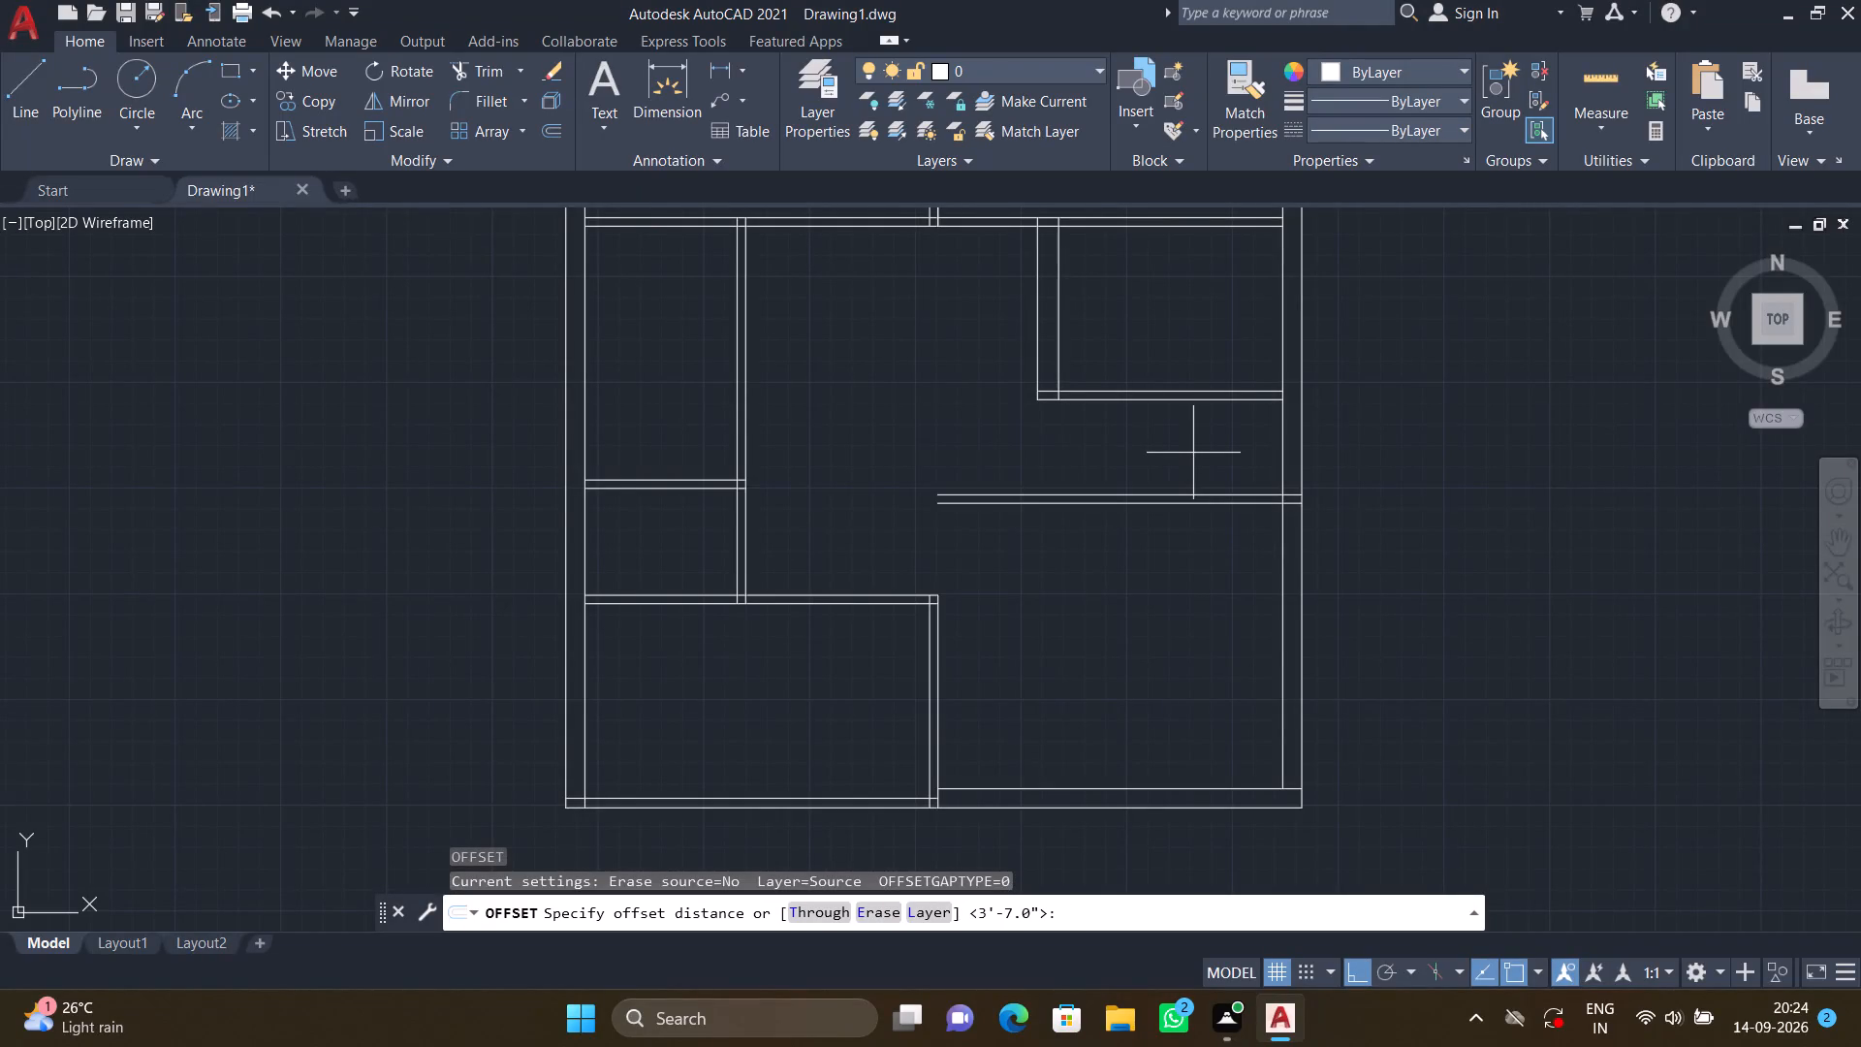
text(5')
text(10")
key(Return)
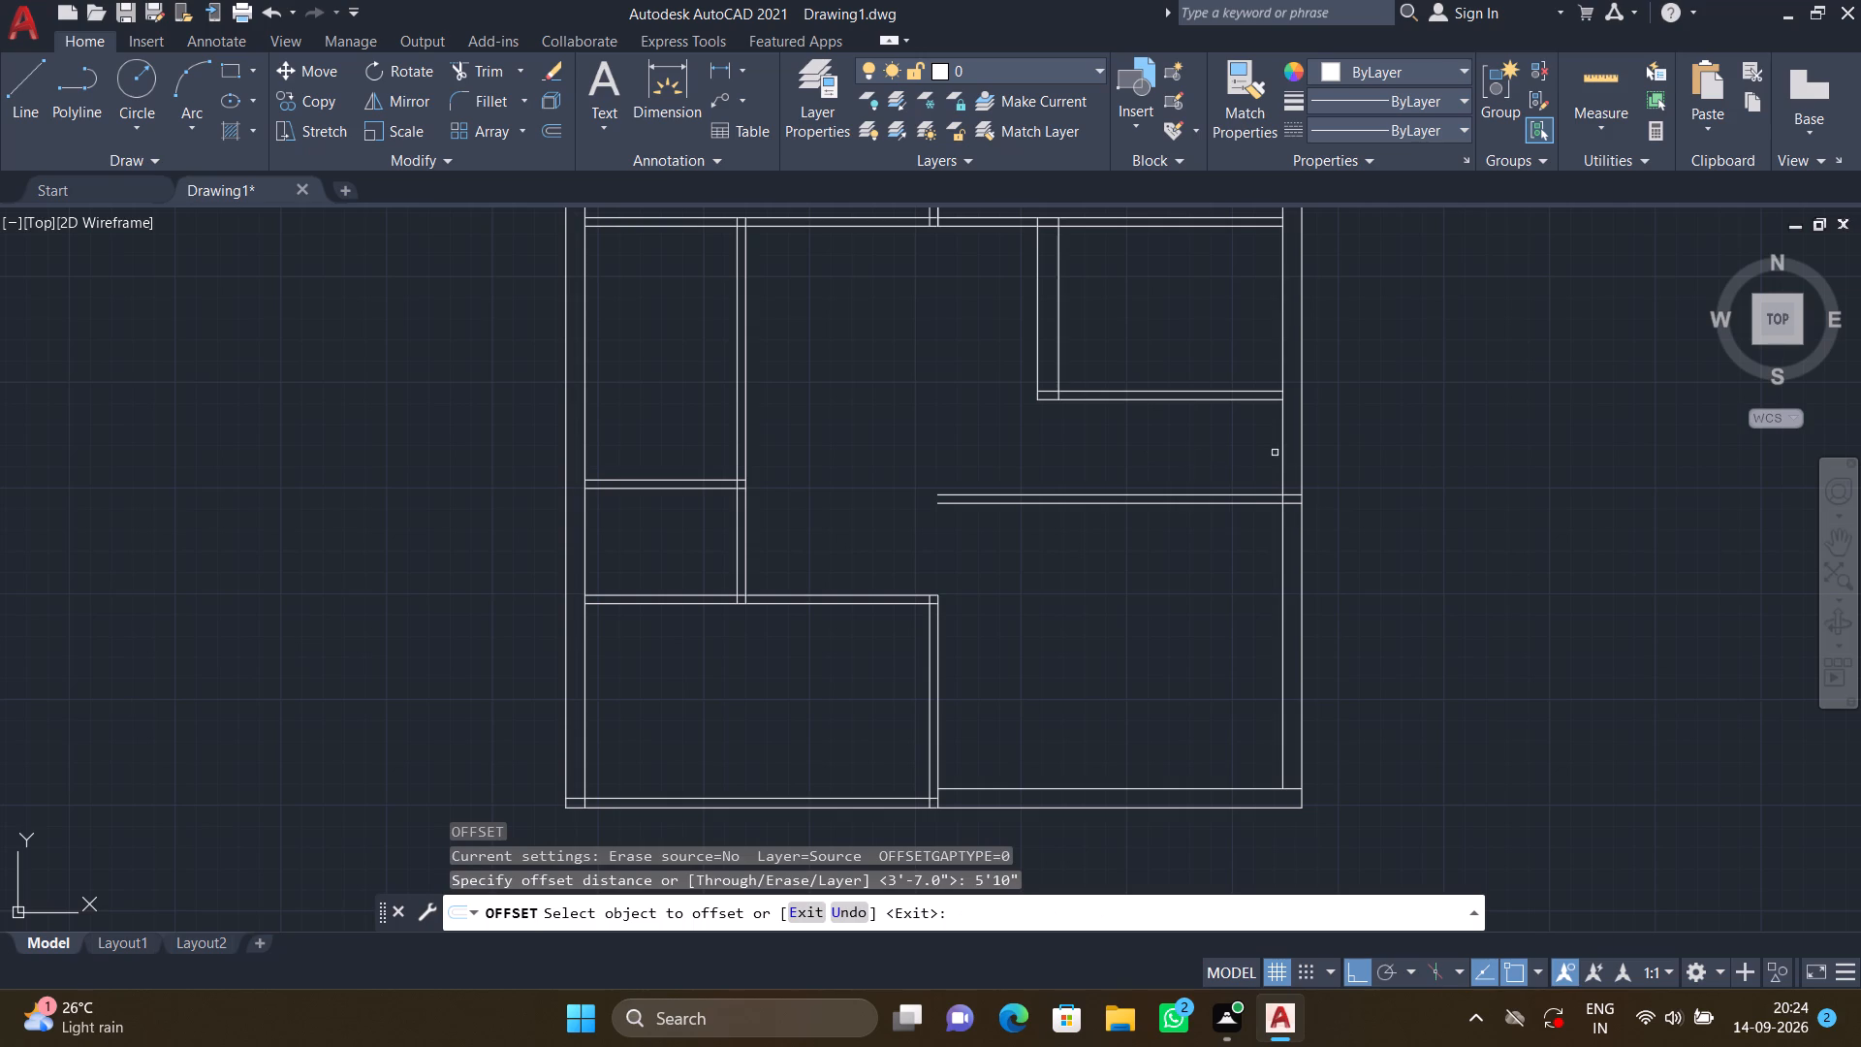
click(1280, 453)
click(1172, 457)
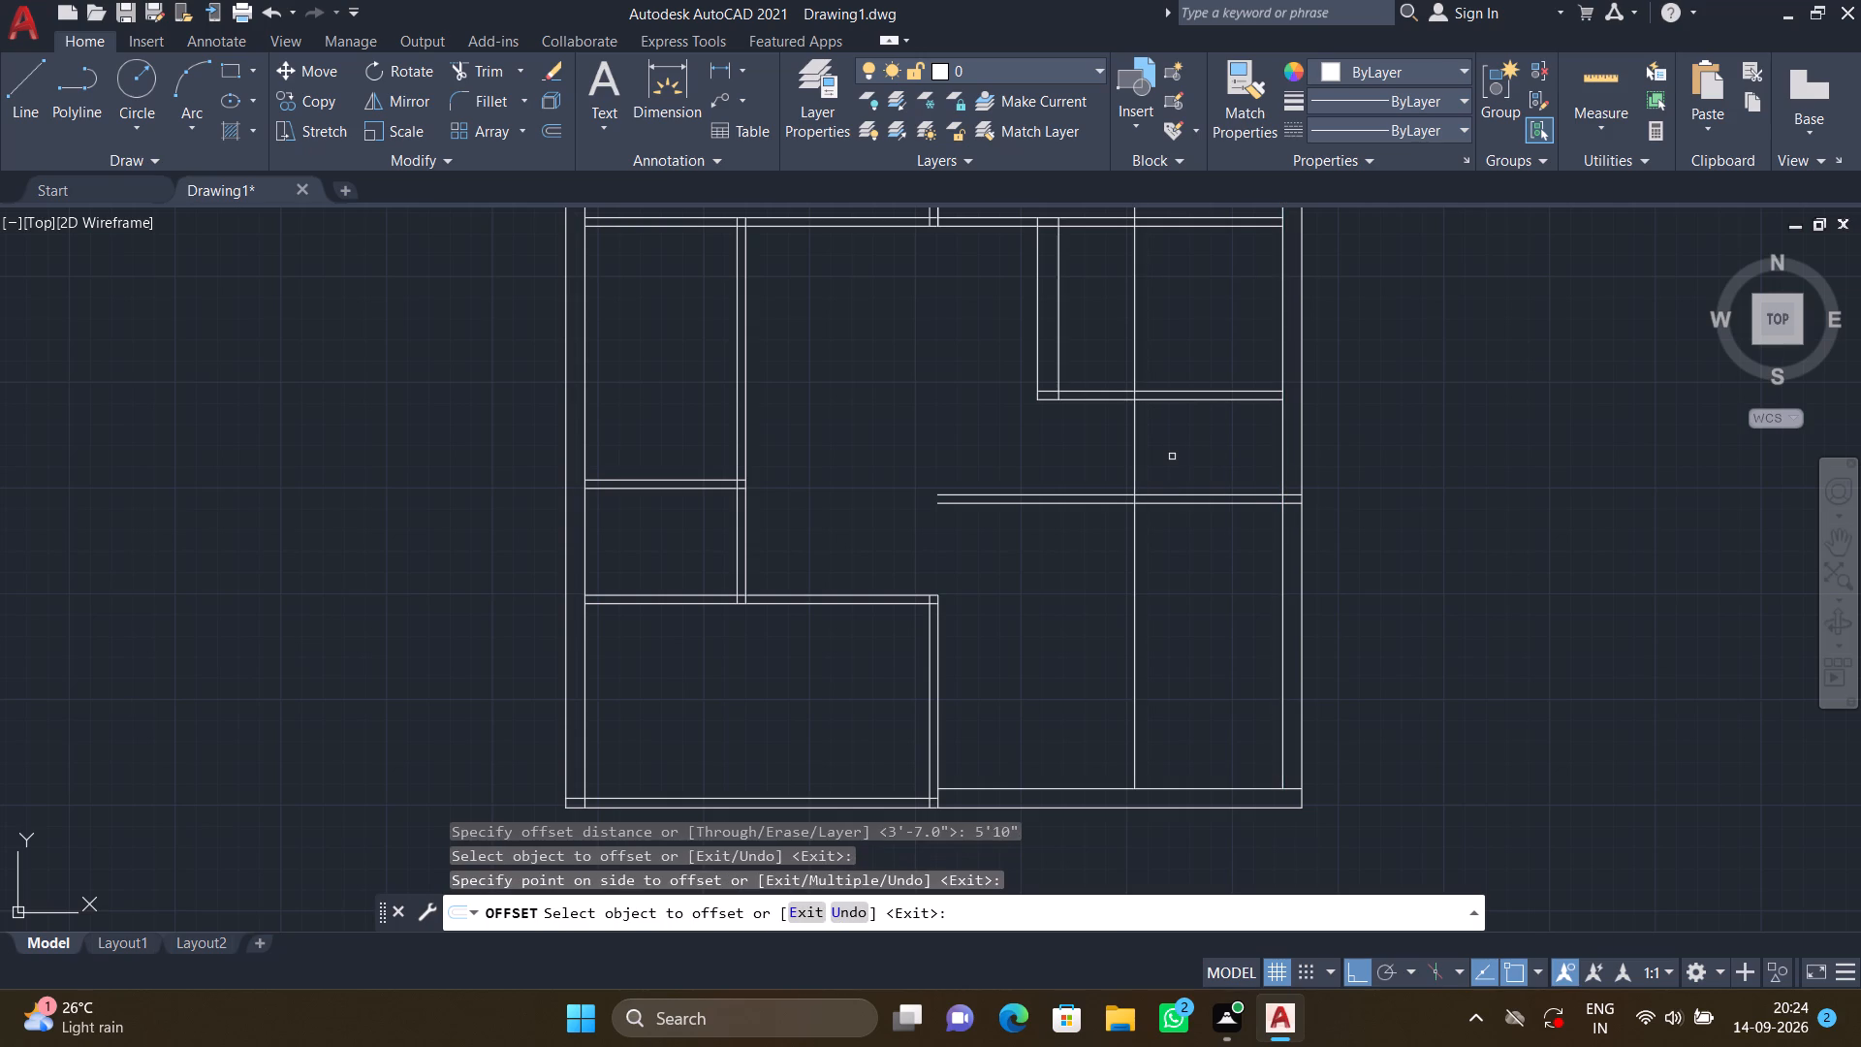
key(Return)
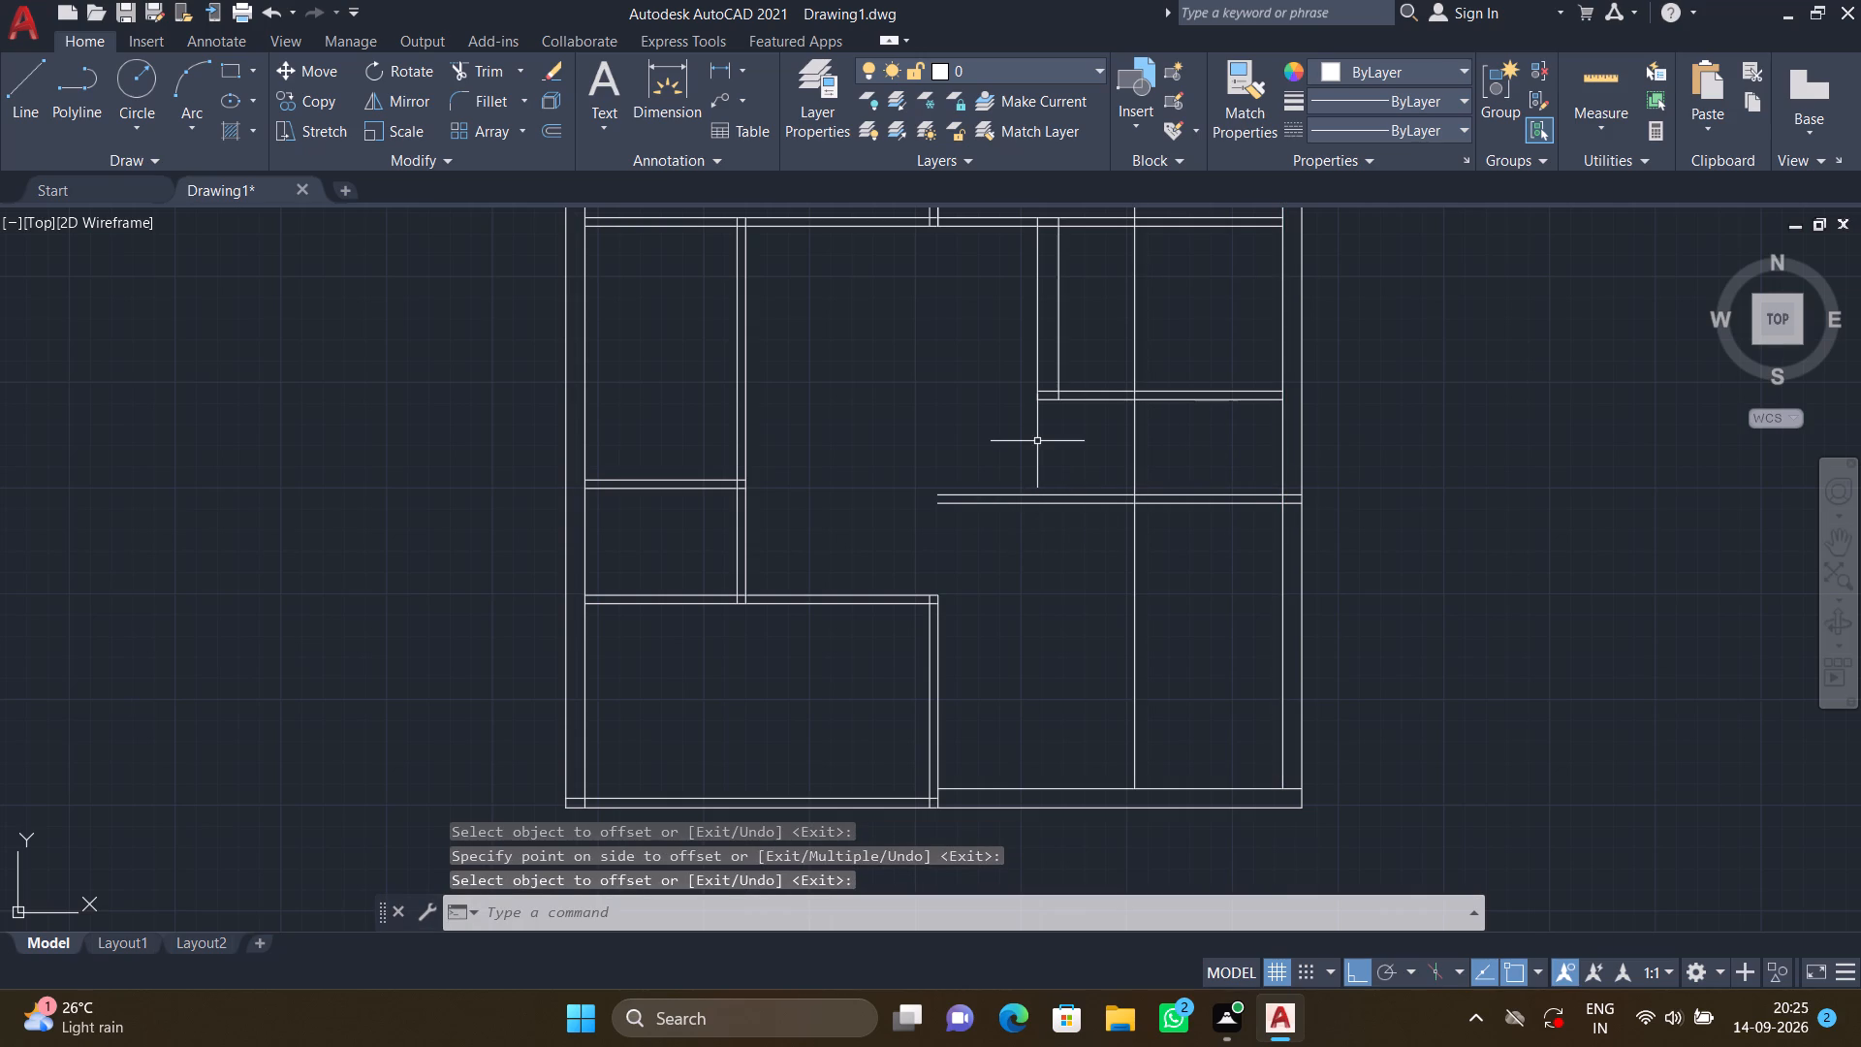
Offset the new vertical line 4" to the left to form a partition.
key(o)
key(Return)
text(4")
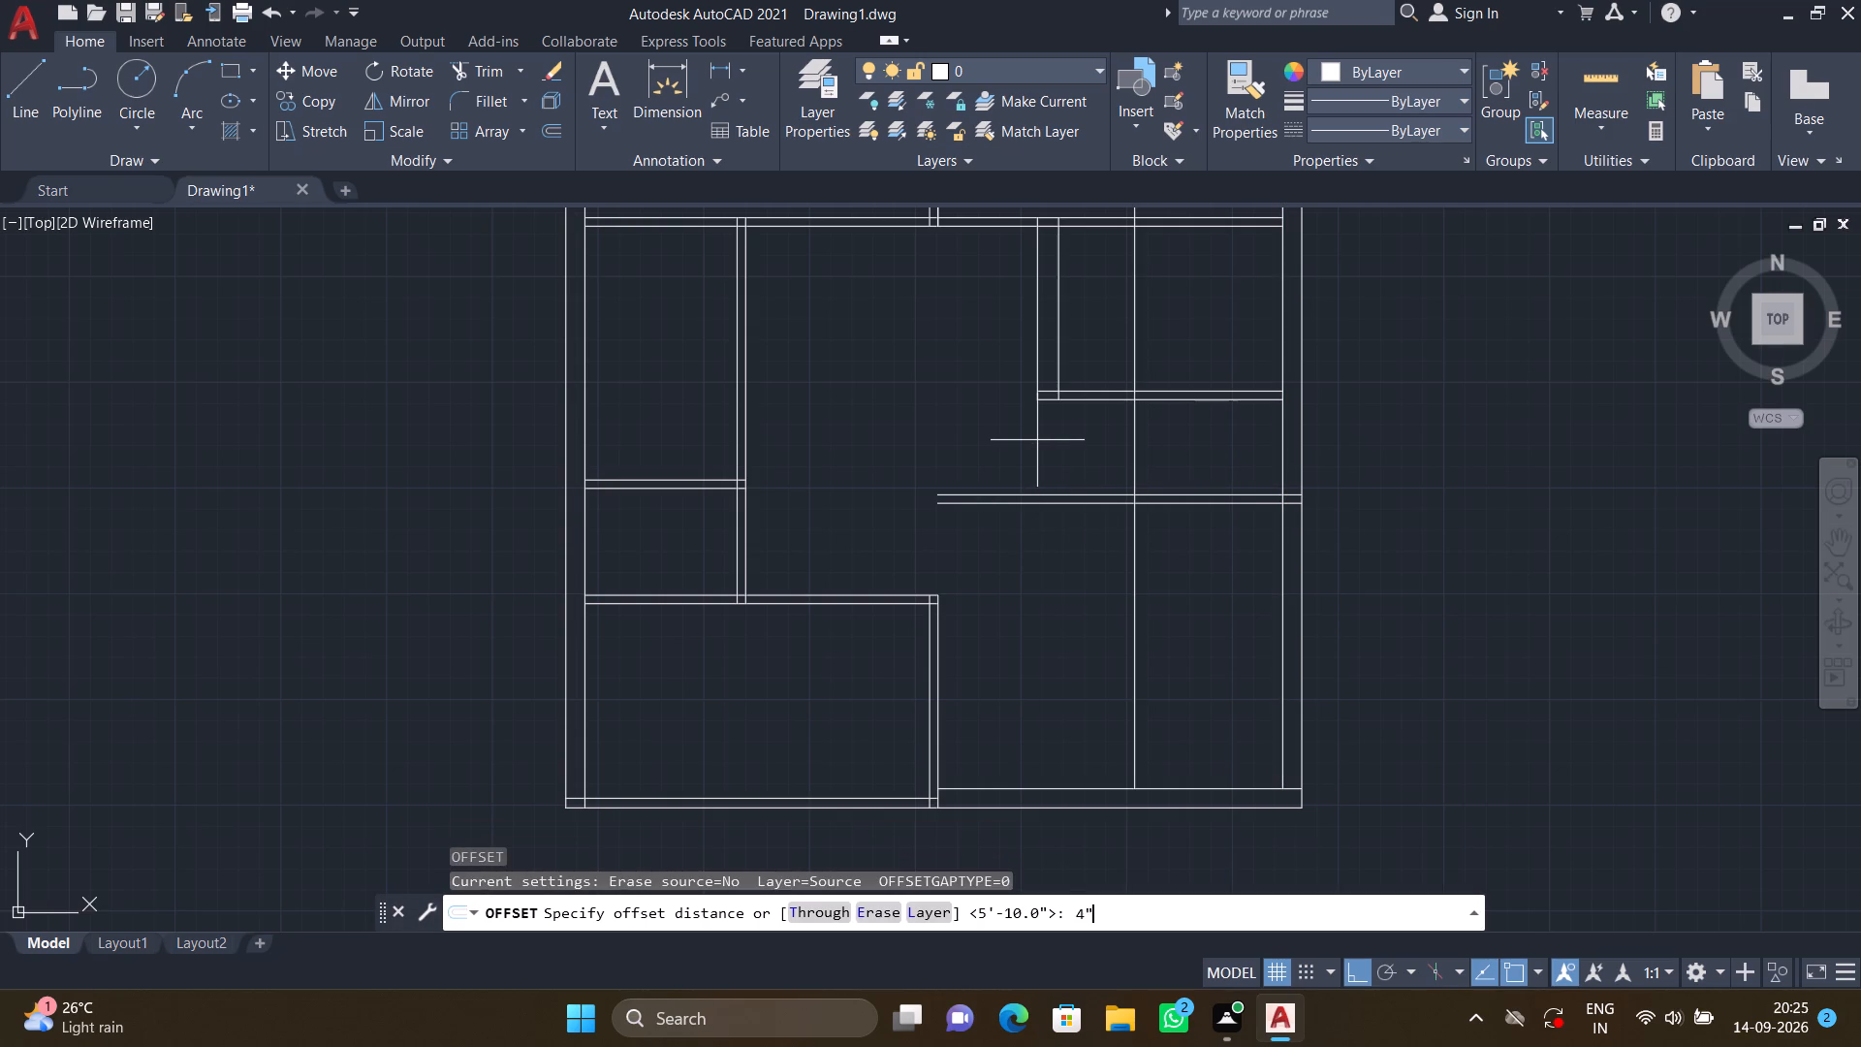
key(Return)
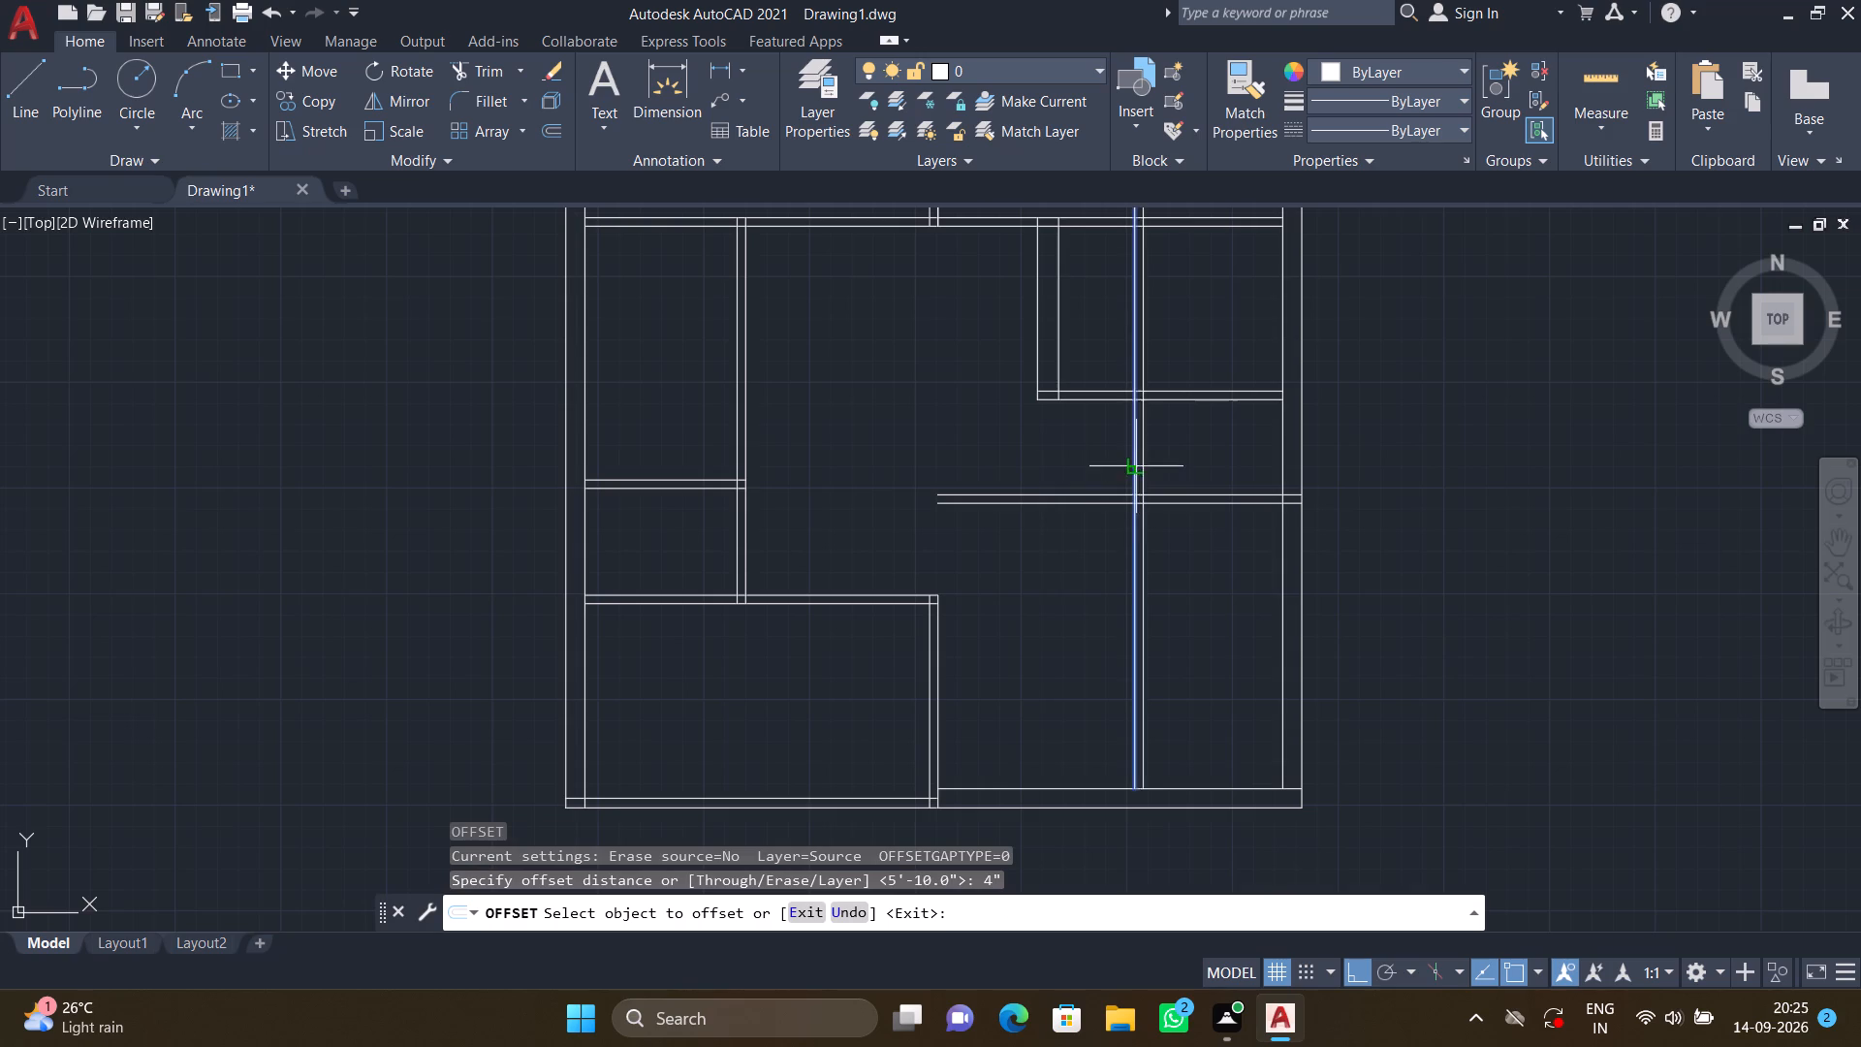
click(1136, 466)
click(1089, 456)
key(Return)
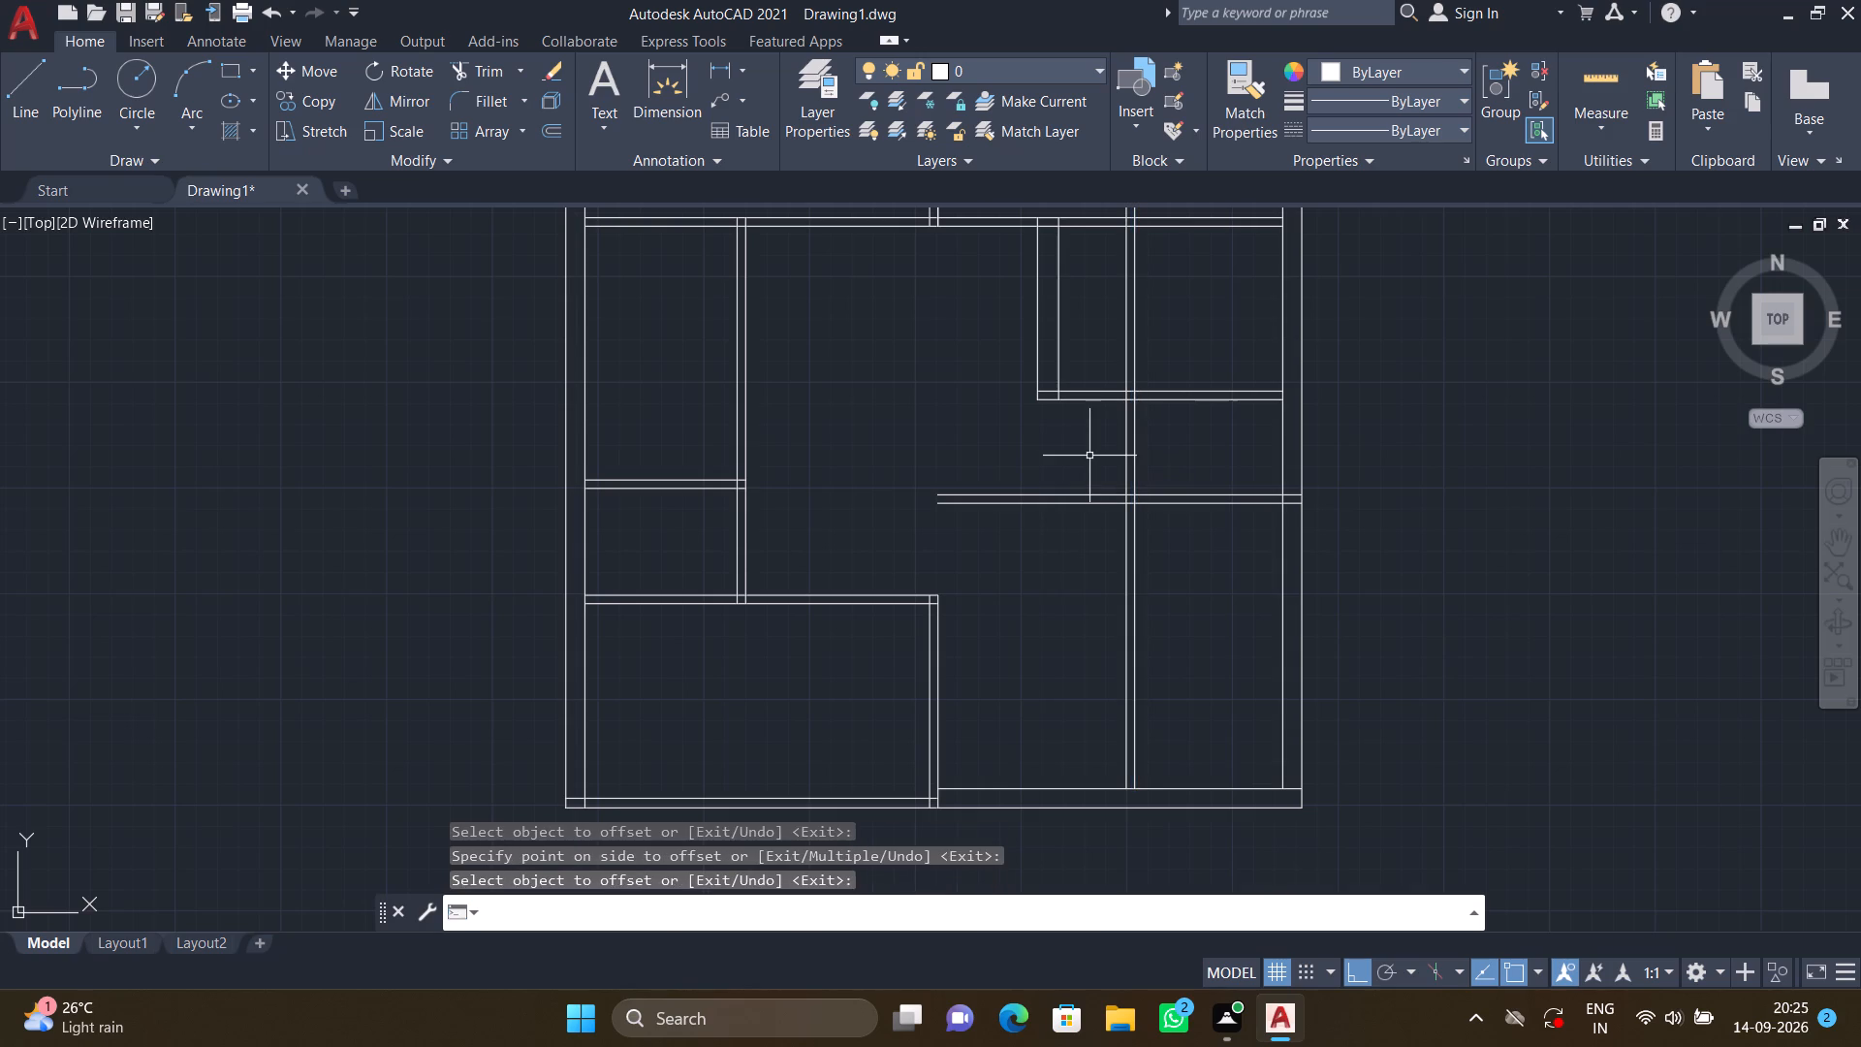
Trim the new vertical partition's lines below the lower-right room's top partition, through the room above the short passage, and above the middle horizontal partition.
scroll(1074, 466, down, 1)
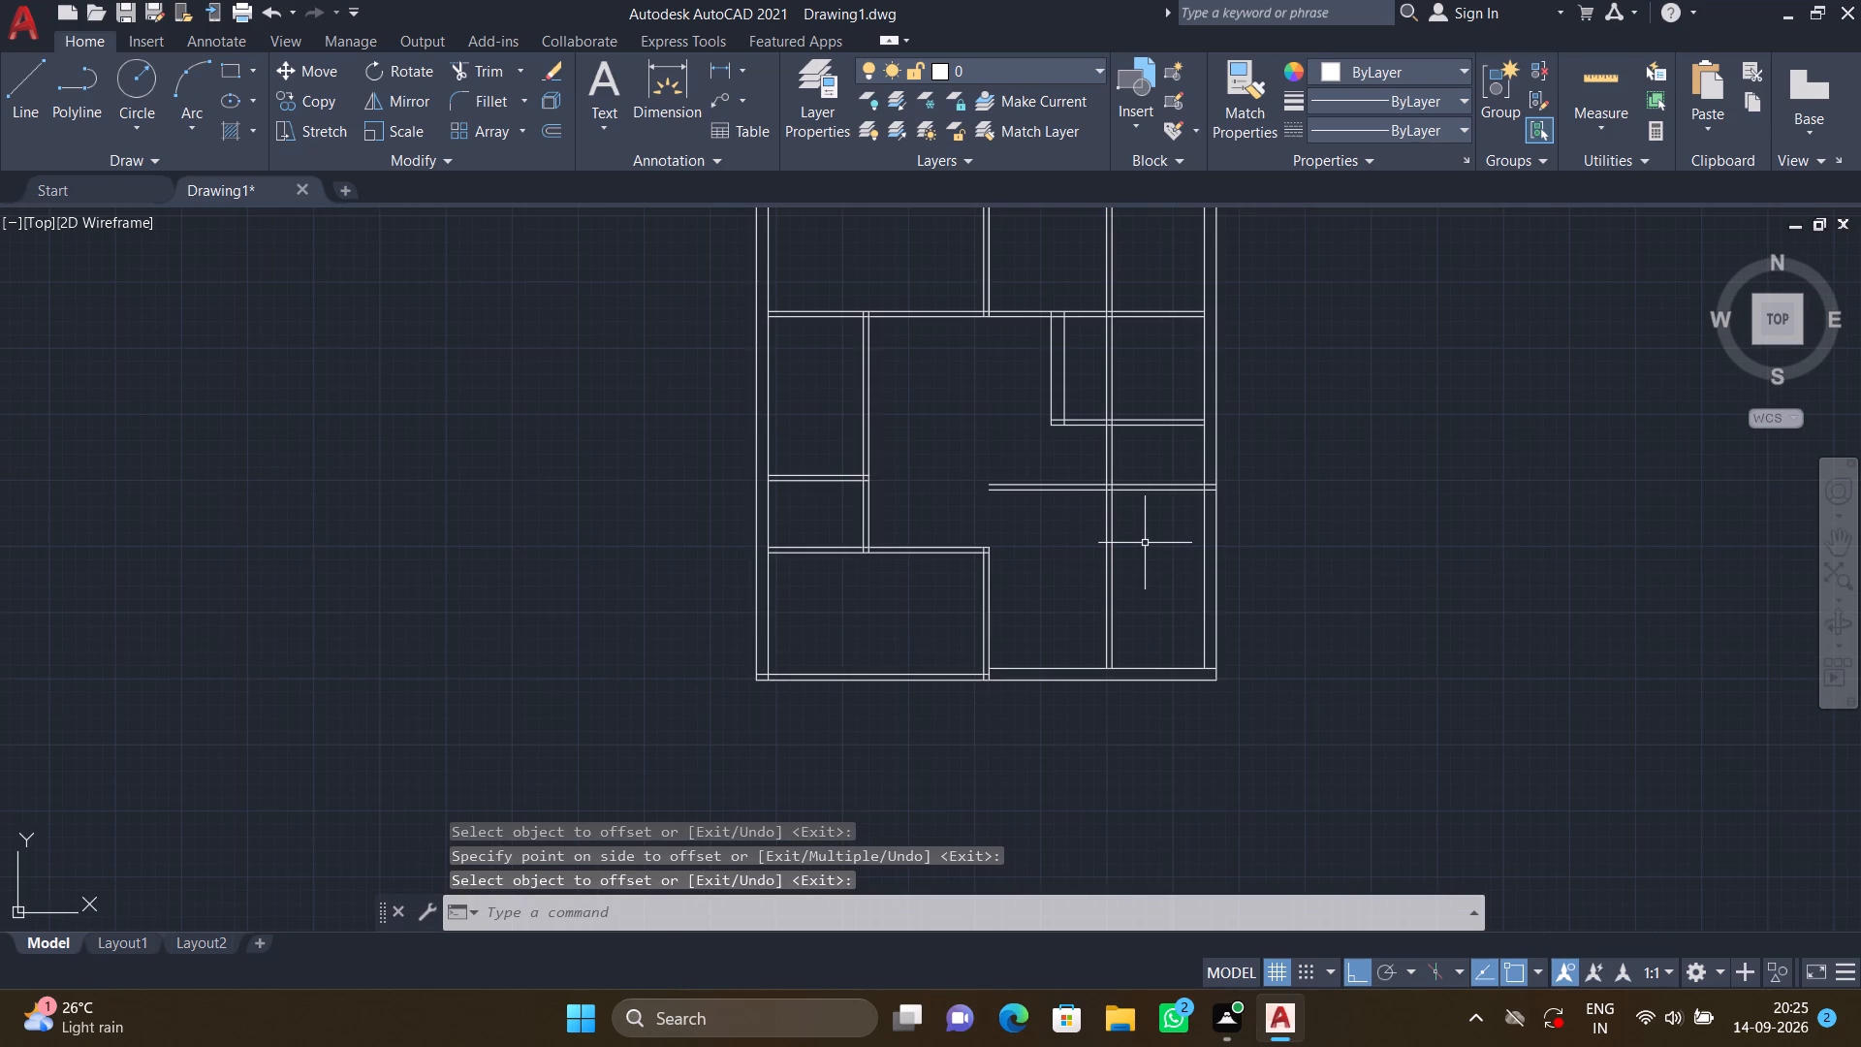
text(TR)
key(Return)
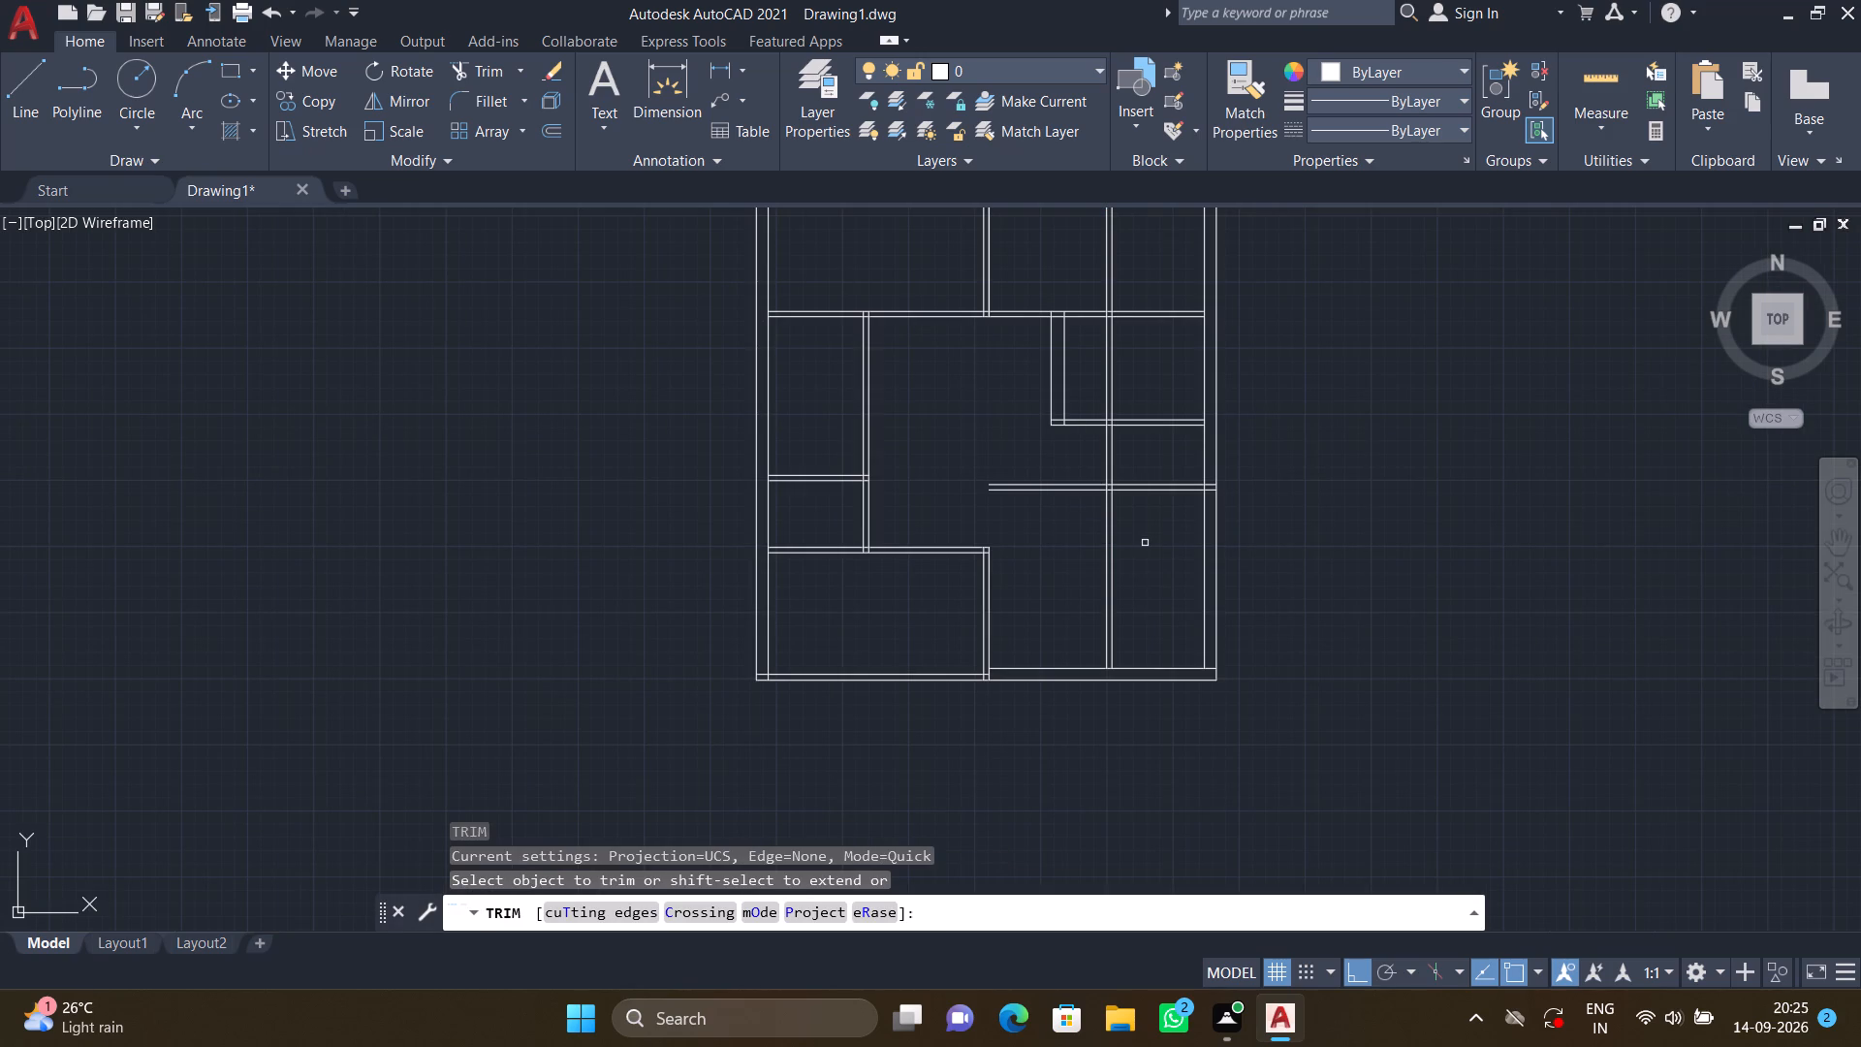
click(1152, 541)
drag(1112, 523, 1101, 521)
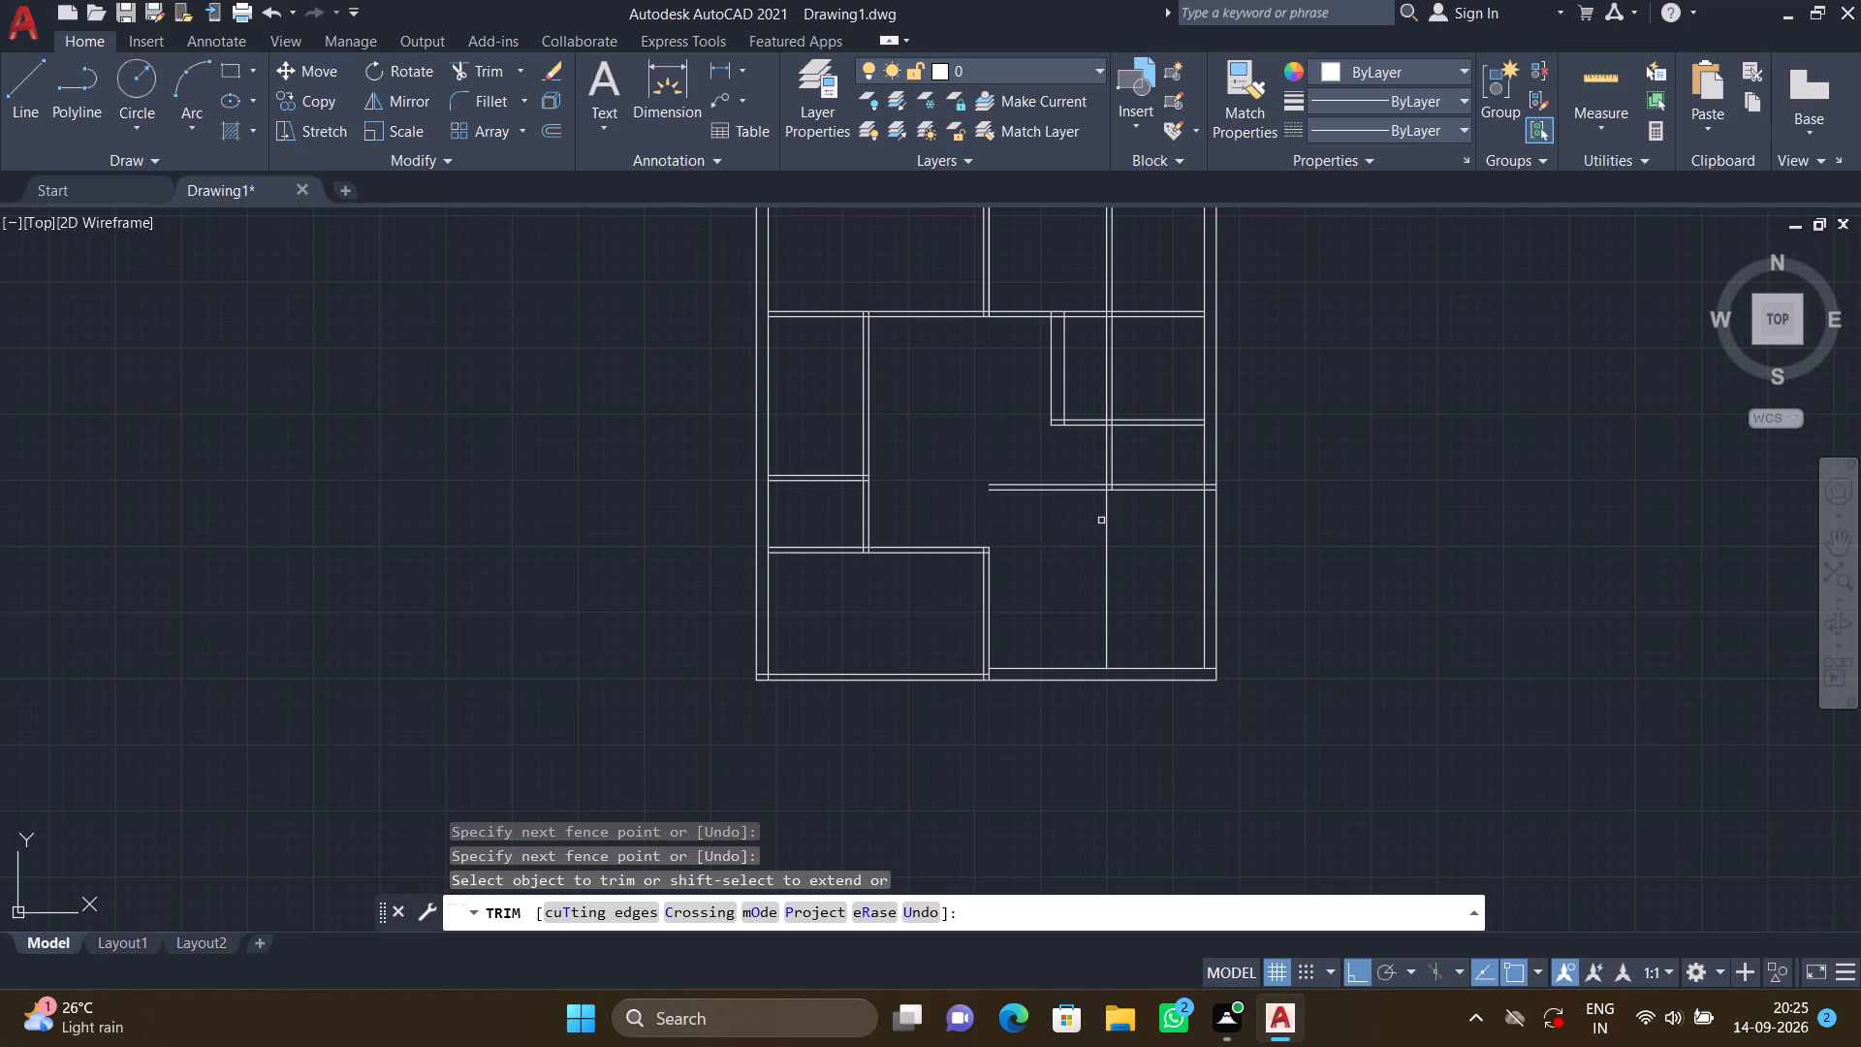
click(1079, 528)
click(1128, 535)
scroll(1132, 527, down, 1)
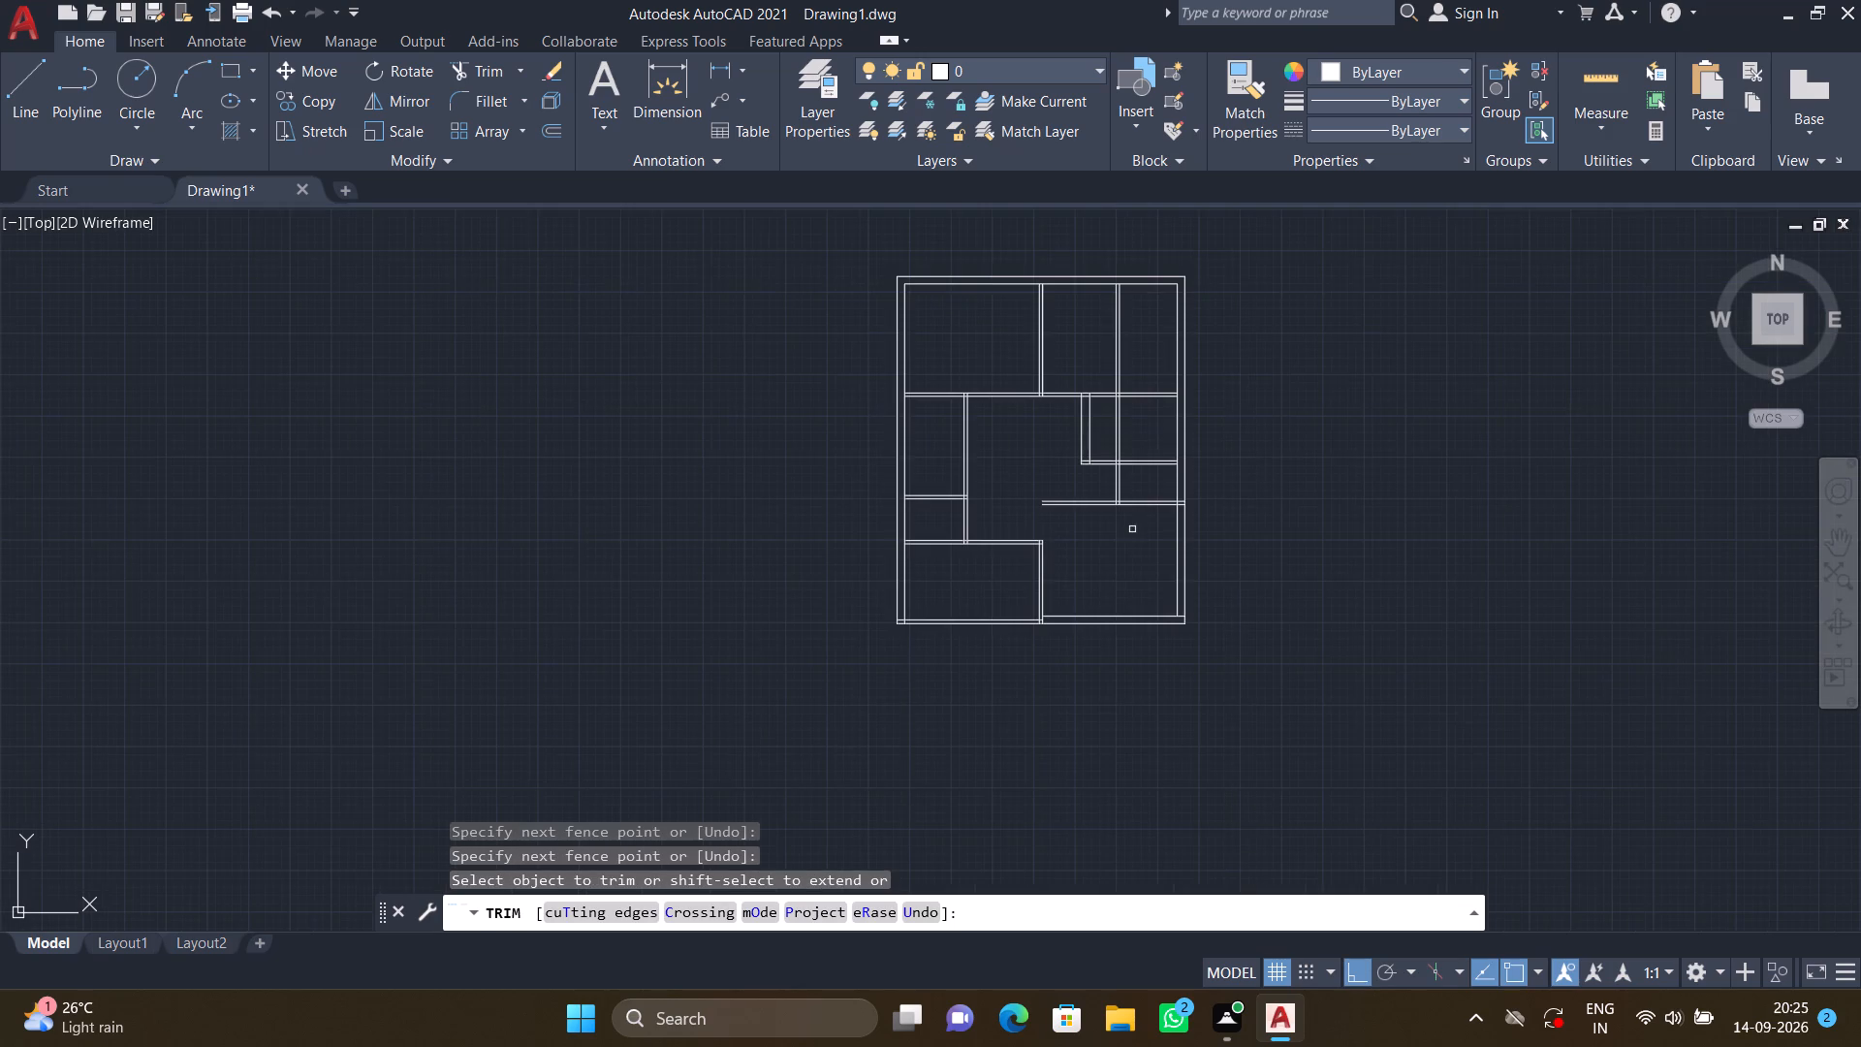
scroll(1115, 430, up, 2)
click(1151, 410)
click(1103, 410)
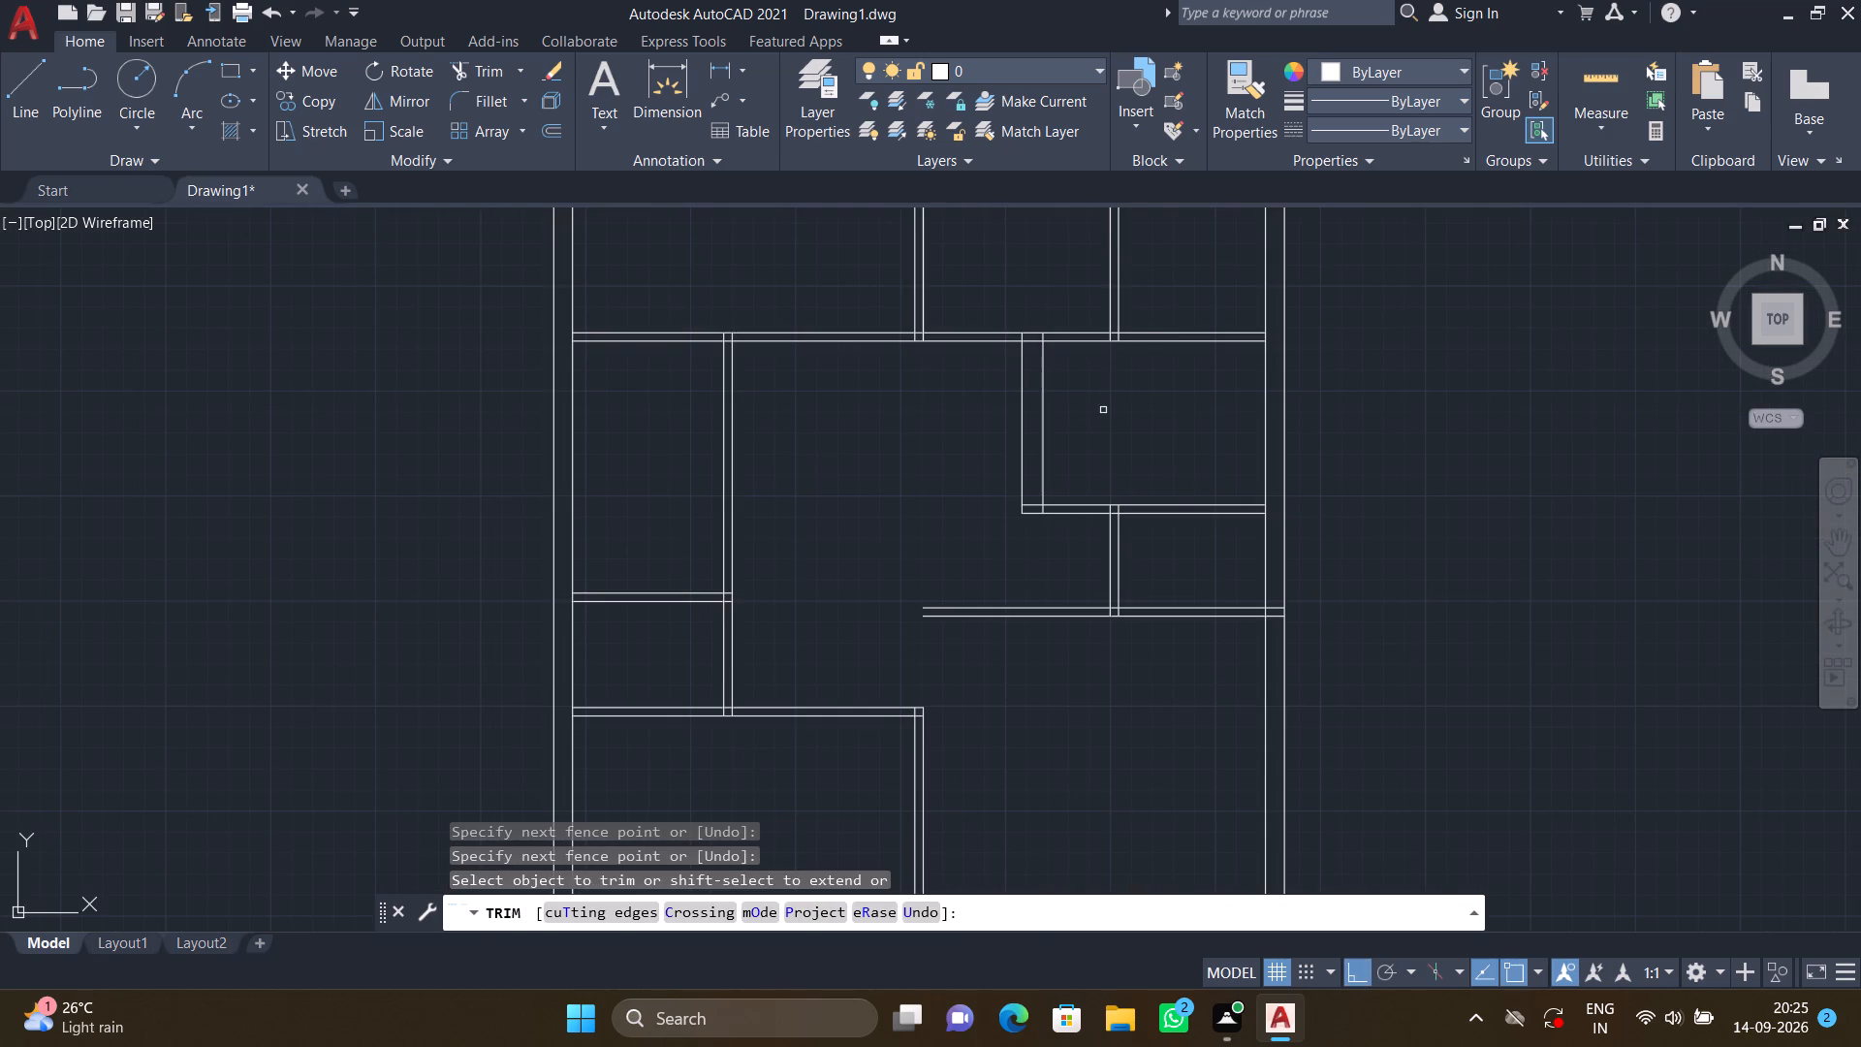
click(1146, 281)
click(1093, 273)
key(Return)
Offset the left line of the short vertical partition 3'7" to the left, between the two right-side horizontal partitions.
scroll(1020, 547, up, 1)
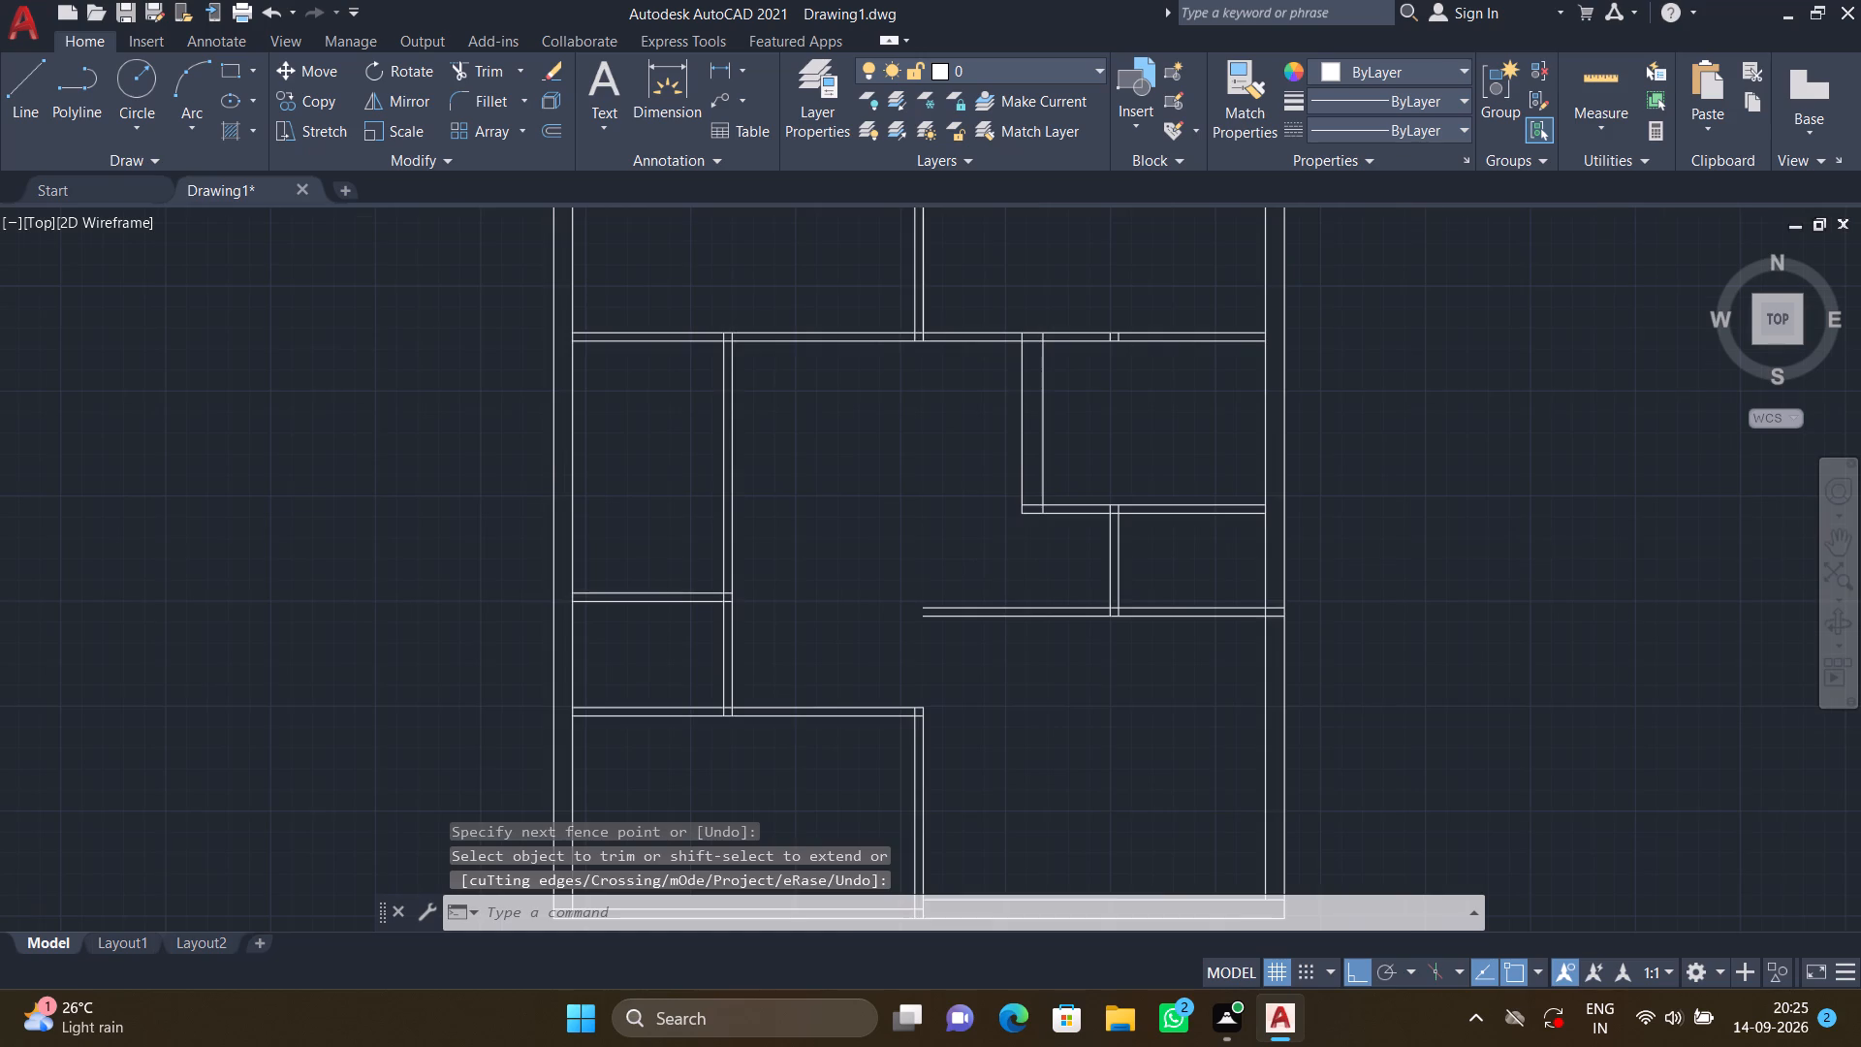
key(o)
key(Return)
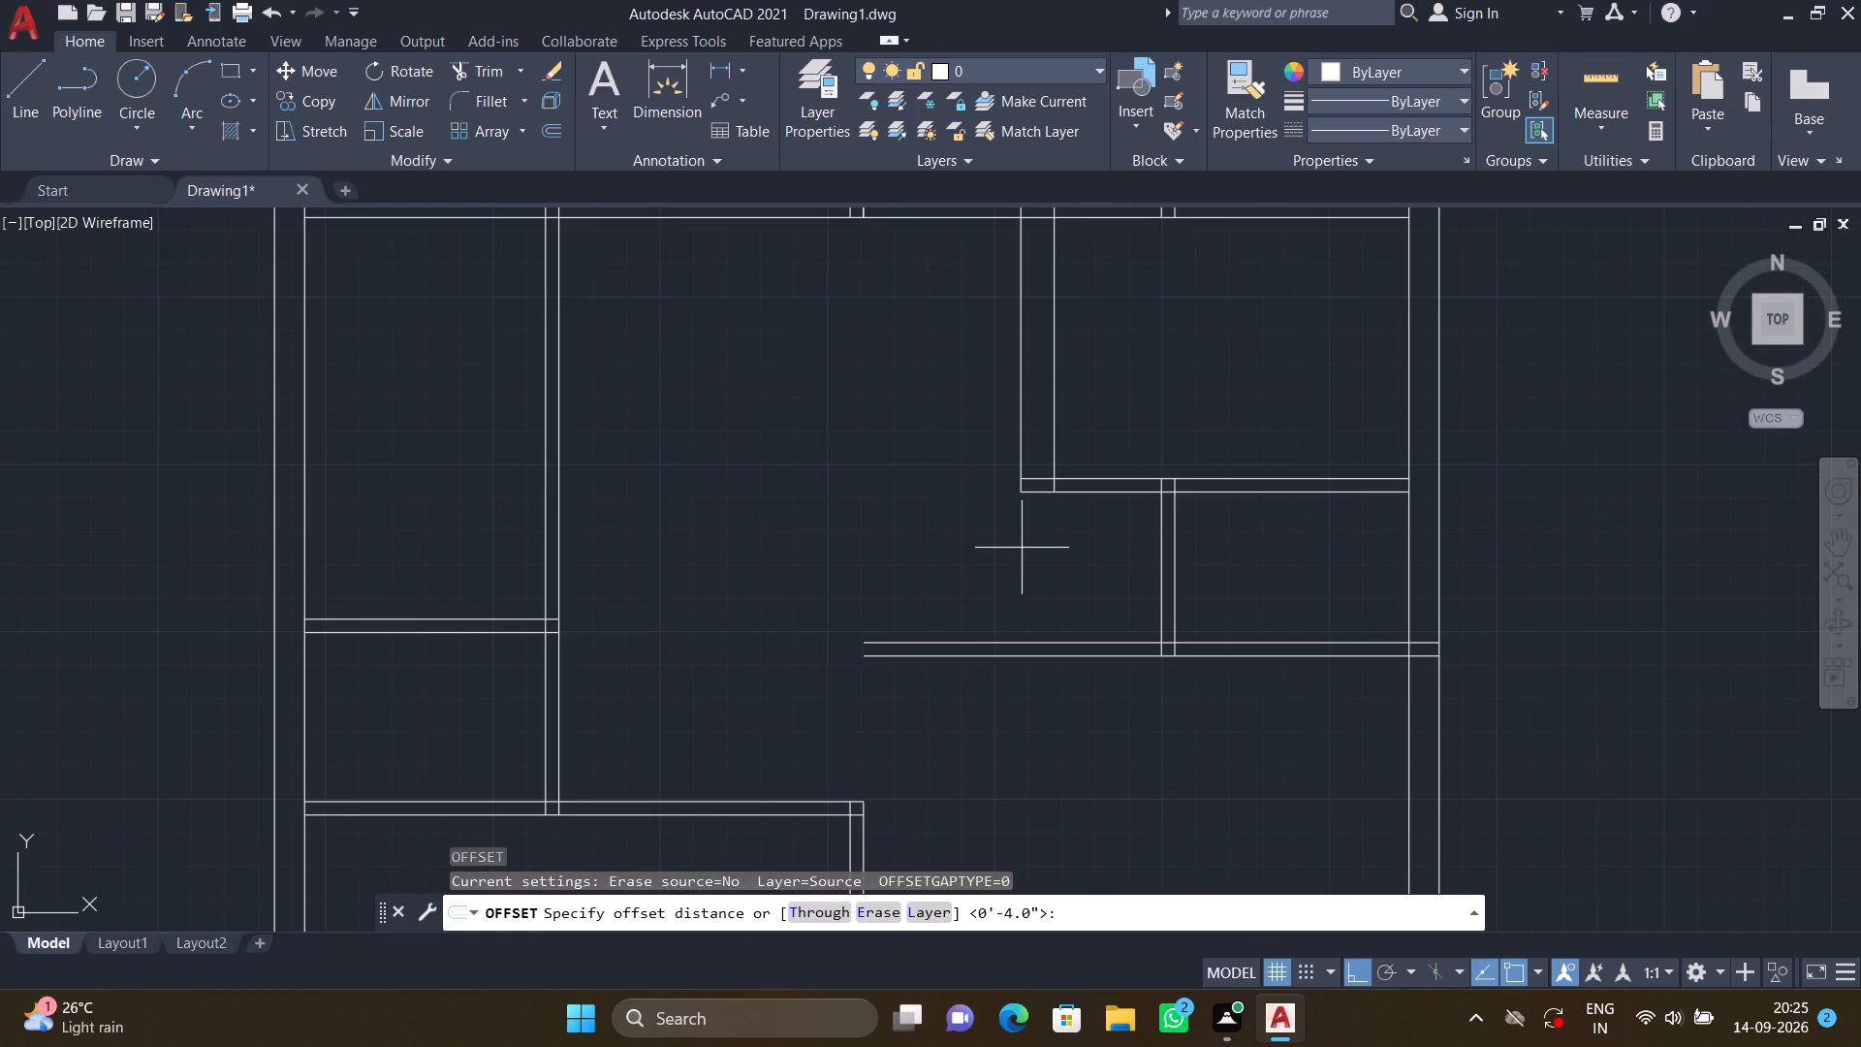
key(3)
key(apostrophe)
key(7)
key(shift+quotedbl)
key(Return)
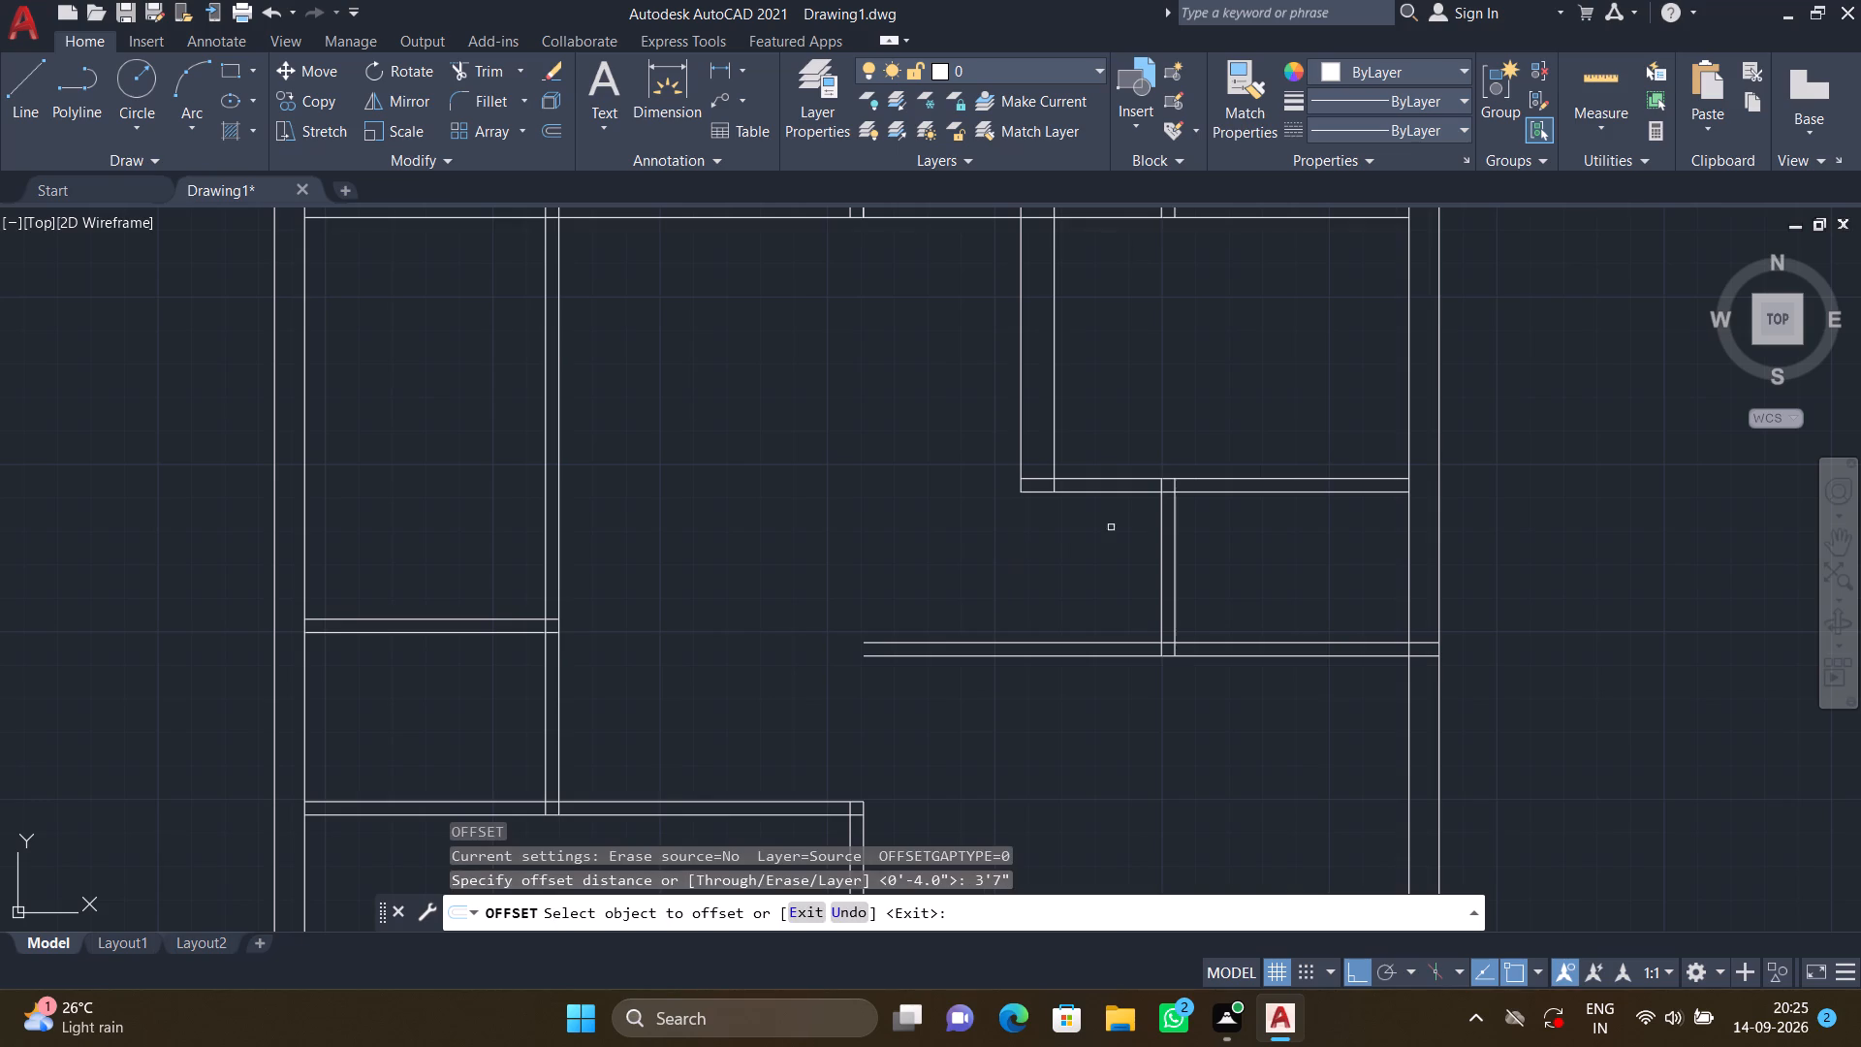
click(1160, 551)
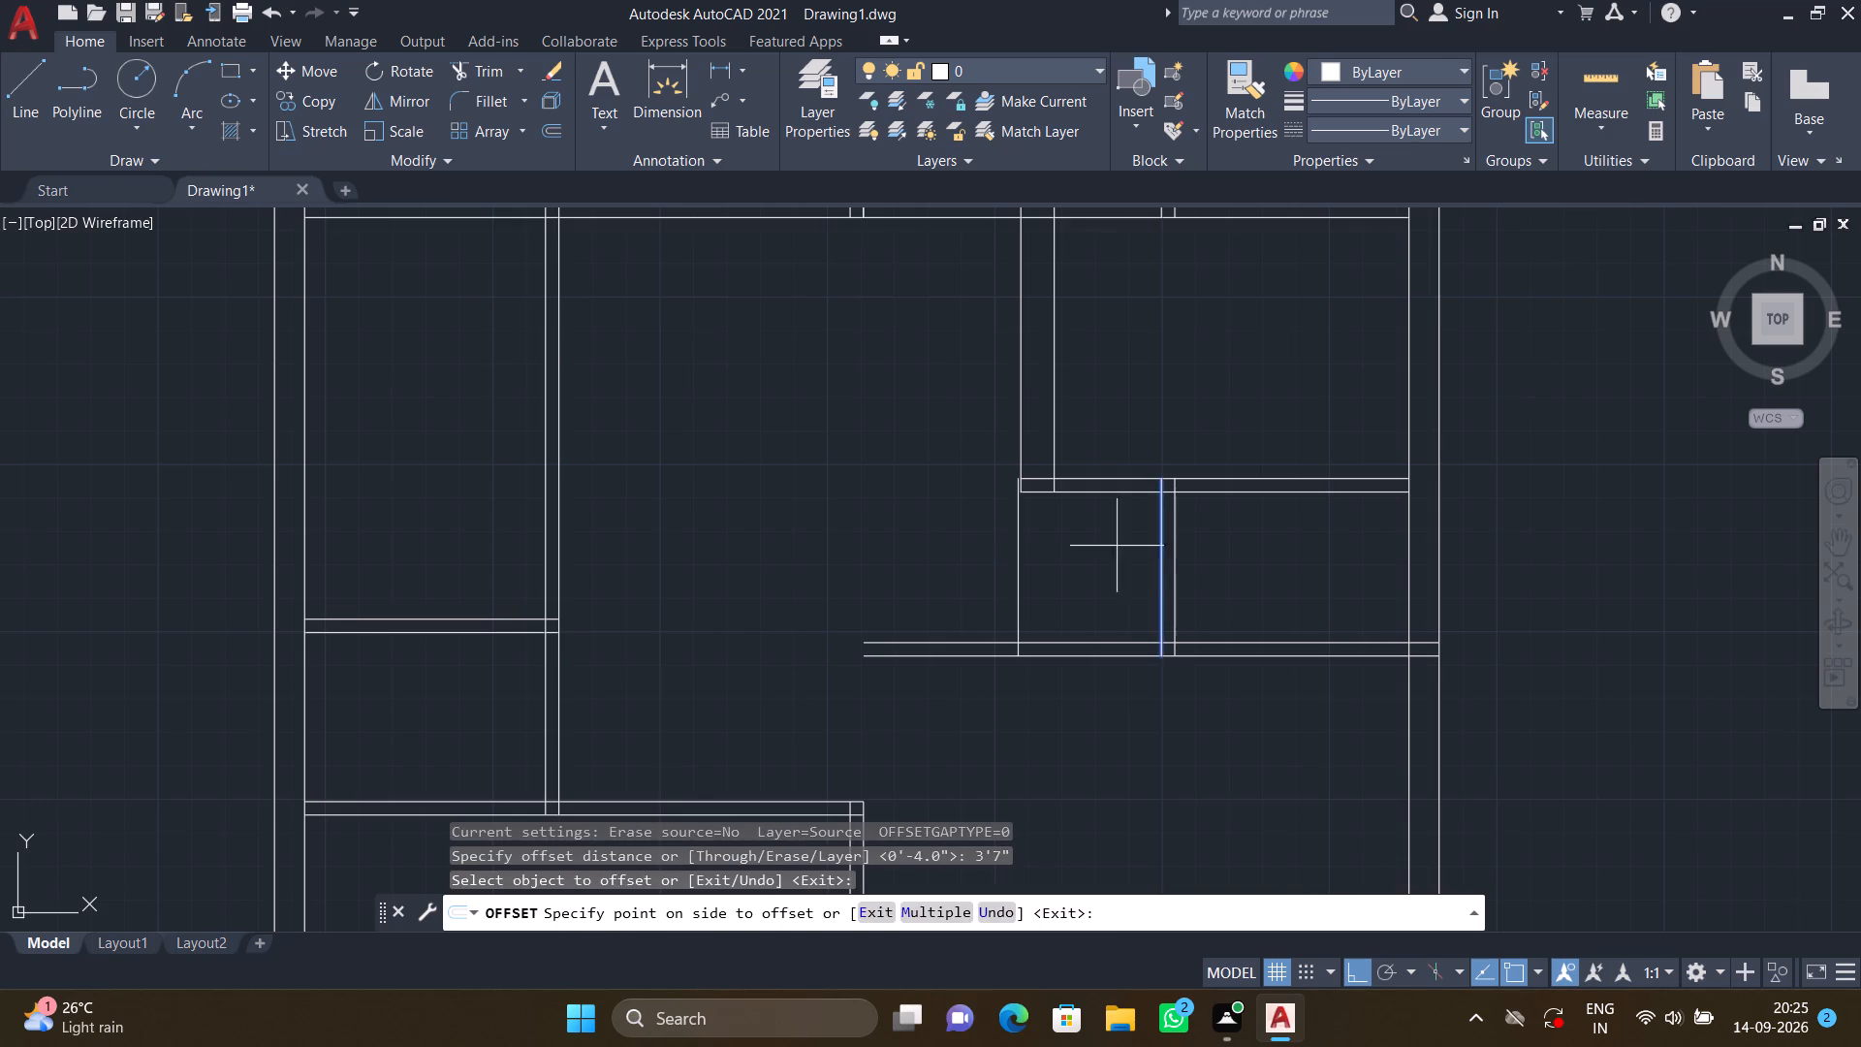
click(1006, 571)
key(Return)
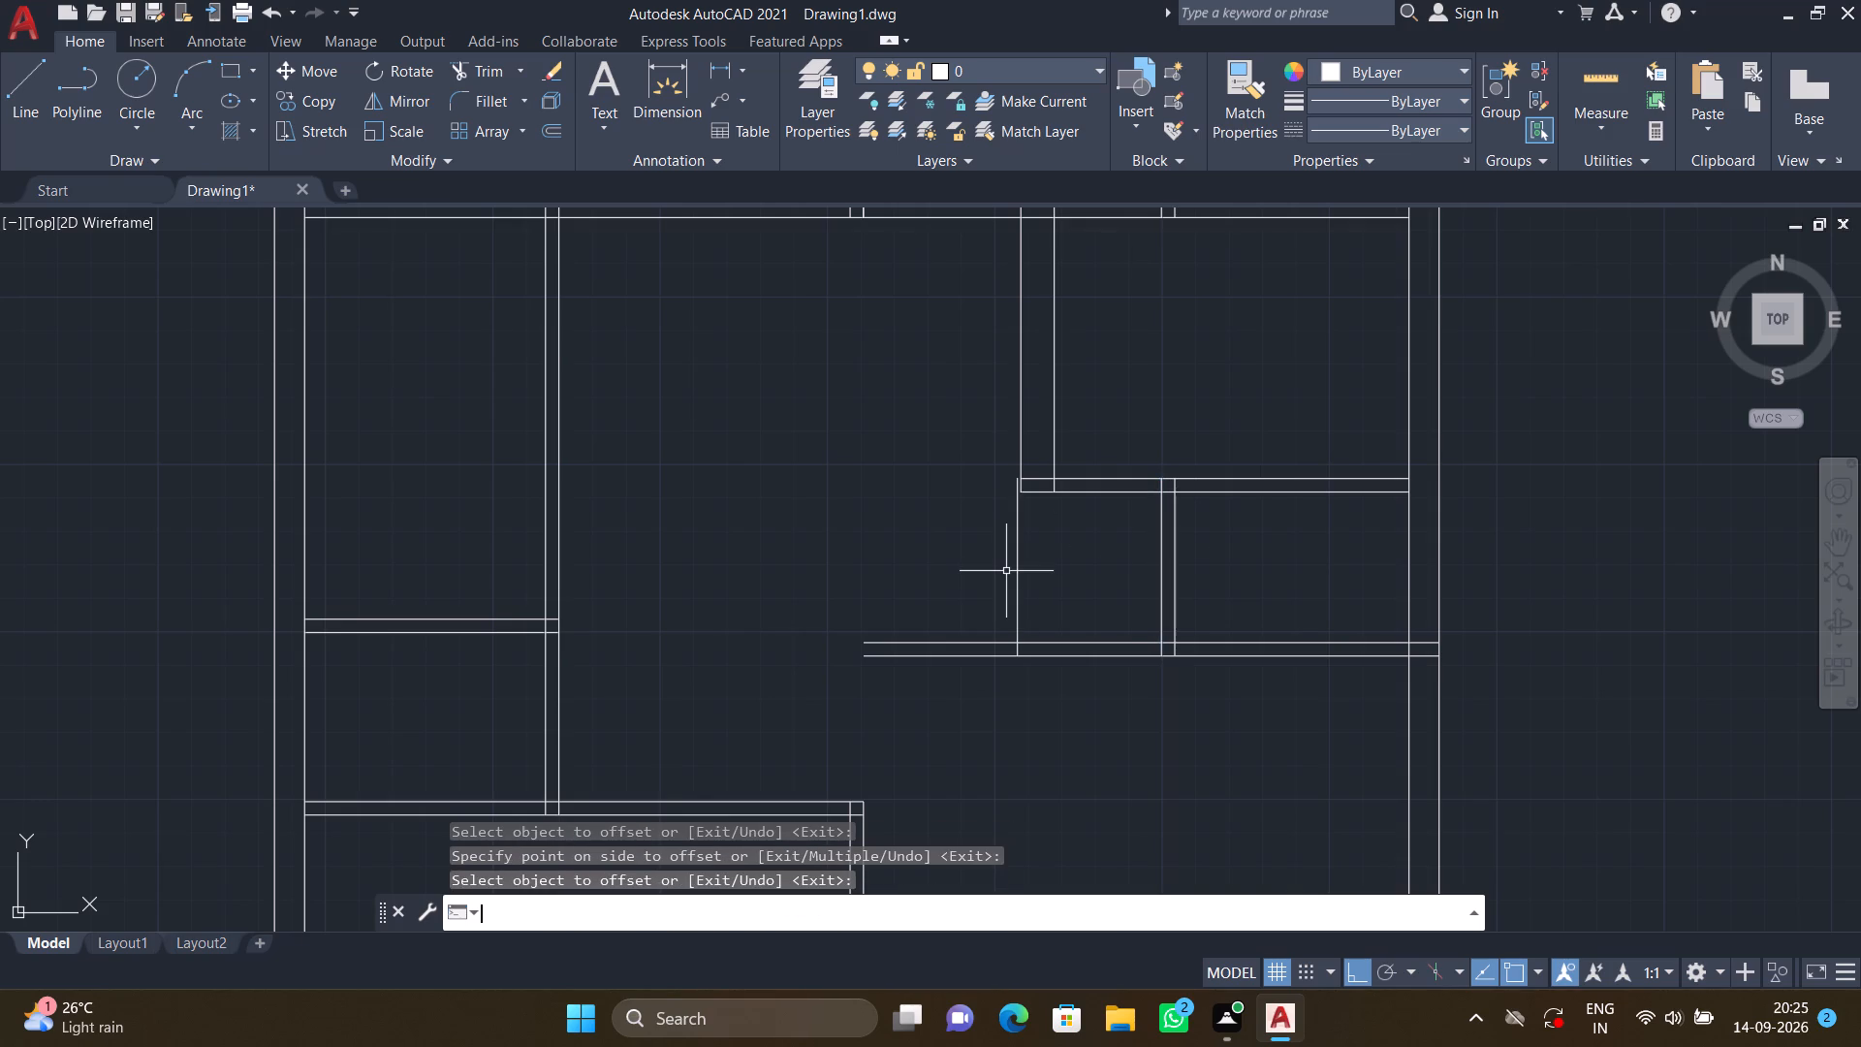
Offset the new vertical line between the two right-side horizontal partitions 4" to the left to form a partition.
scroll(1047, 542, up, 2)
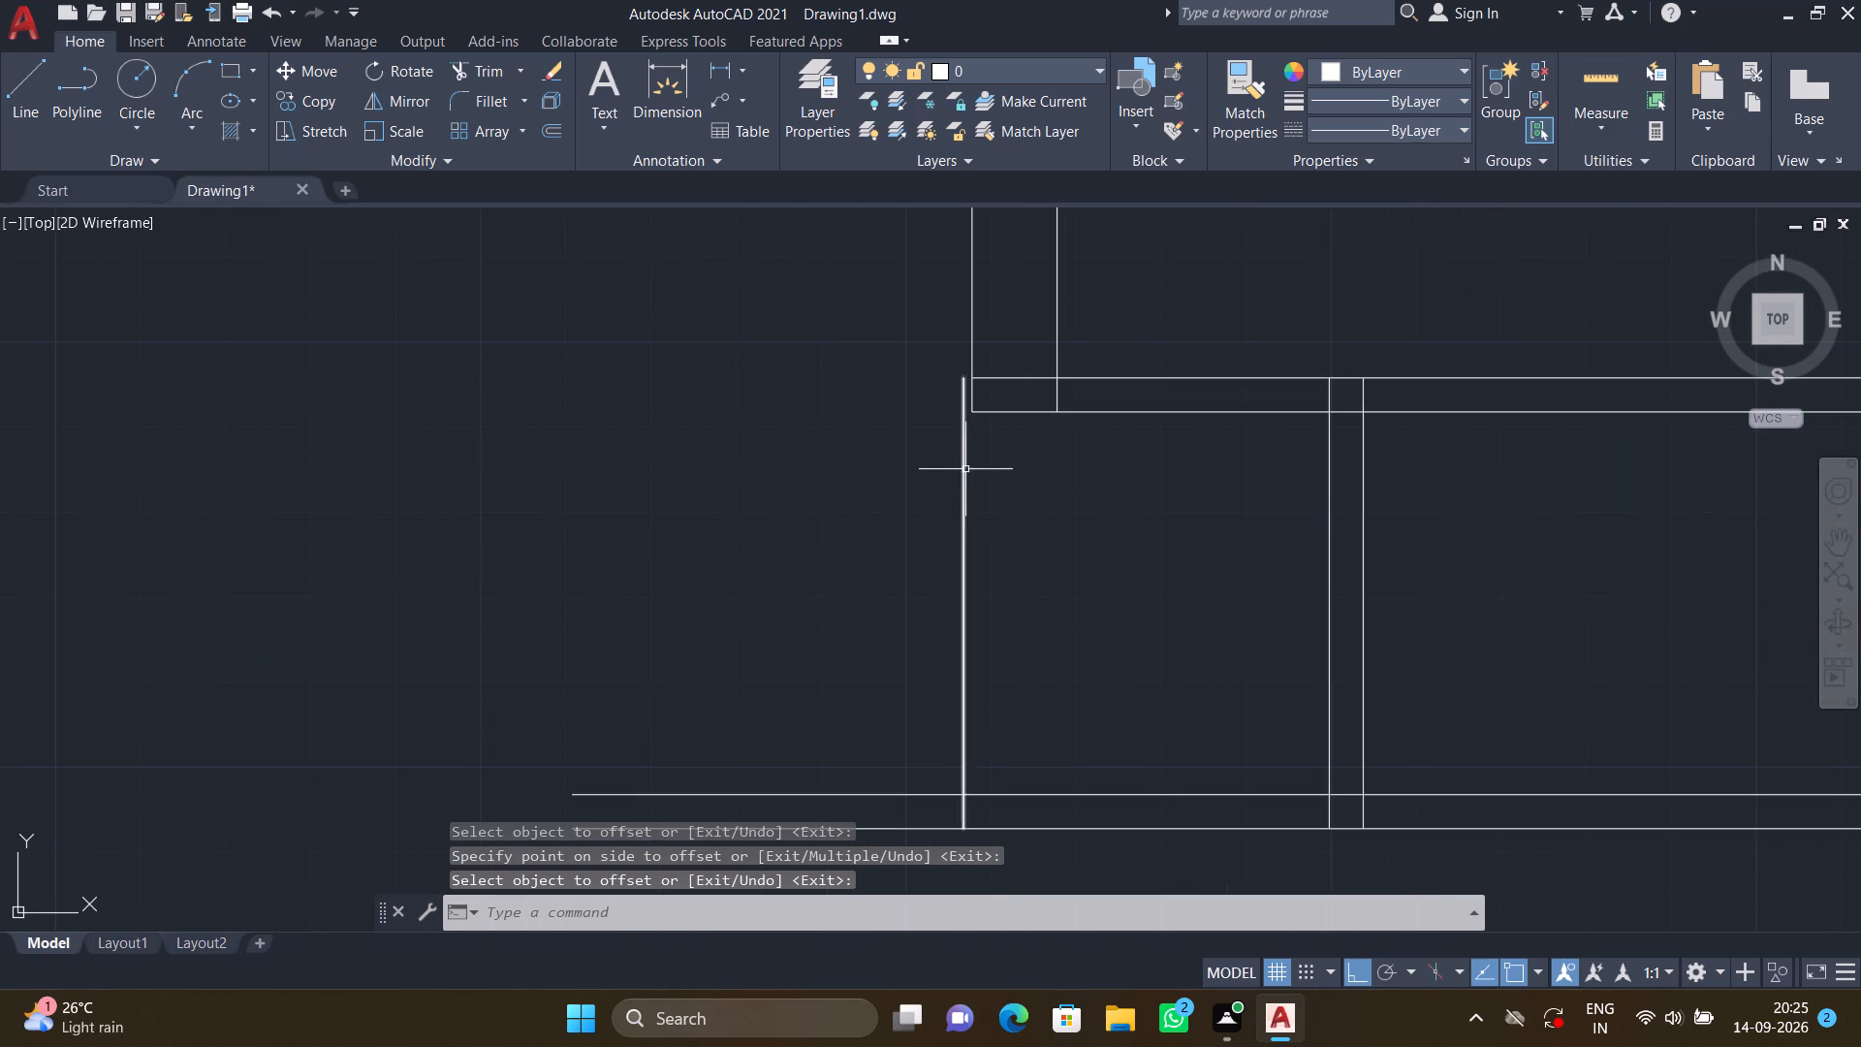
scroll(970, 442, down, 4)
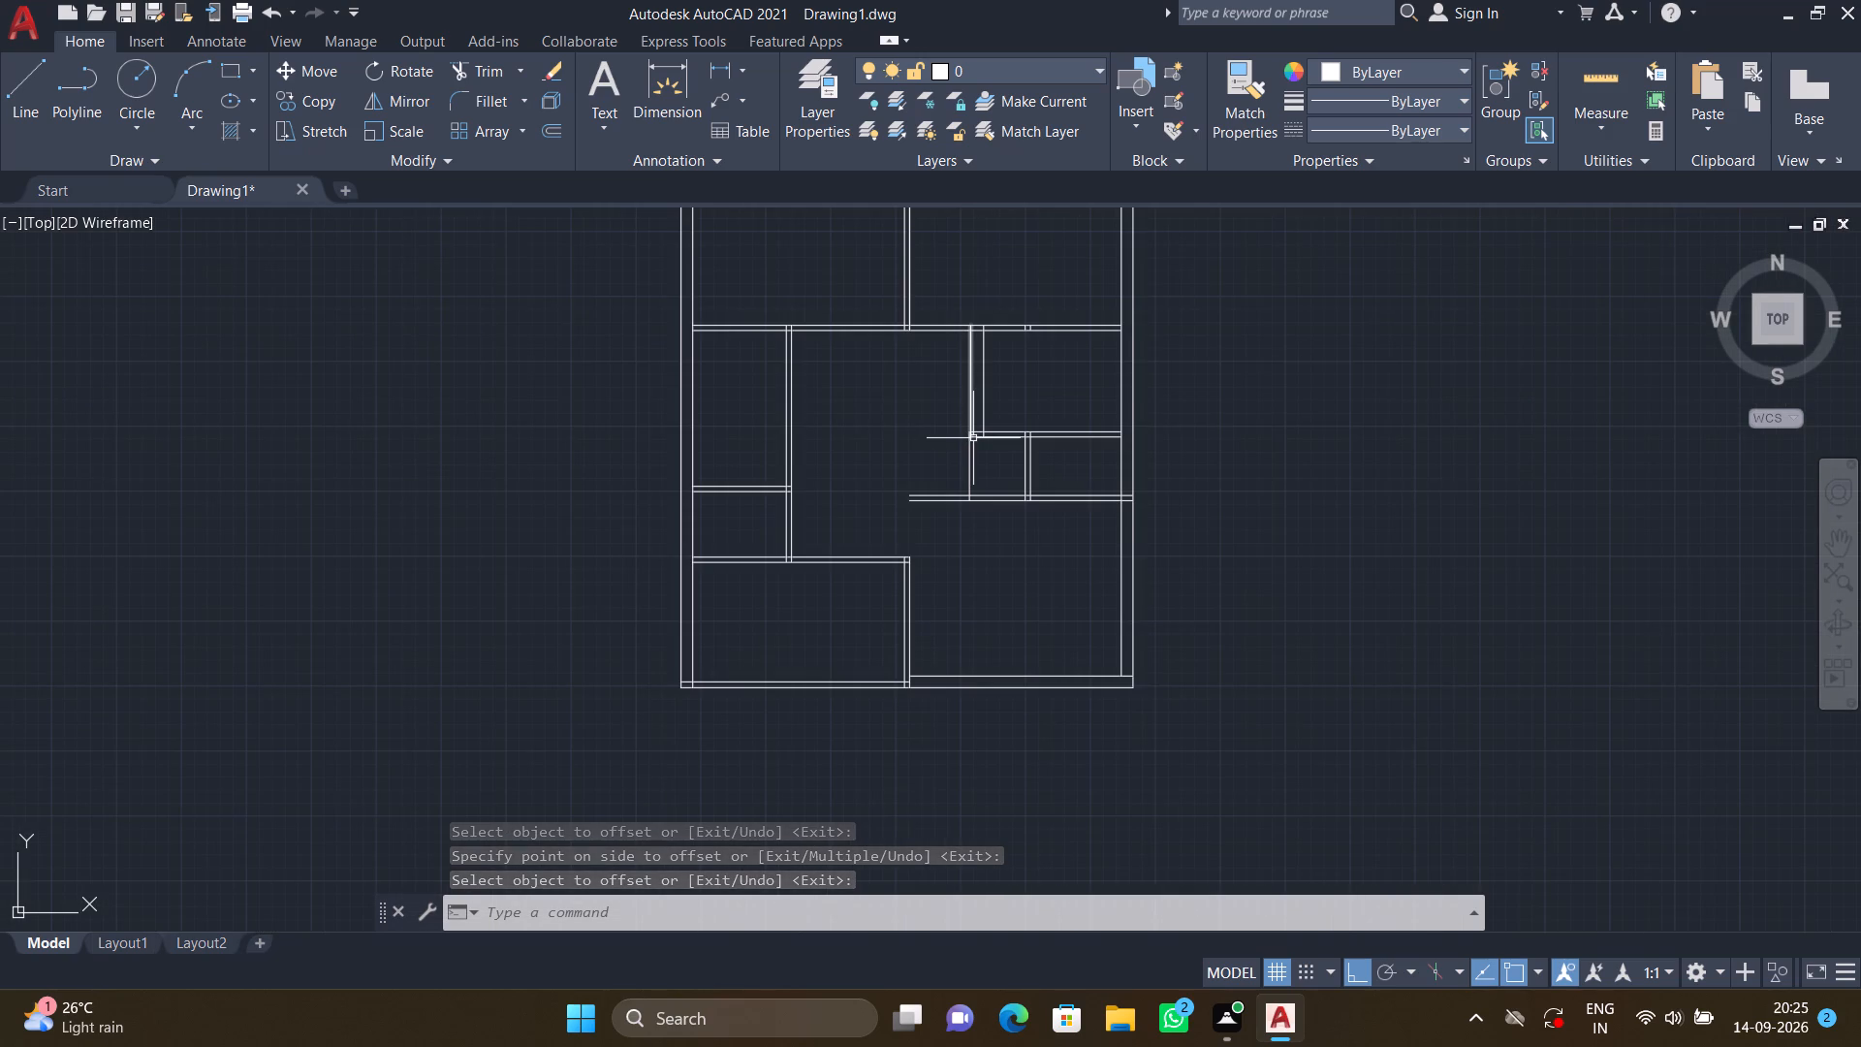
scroll(979, 438, up, 3)
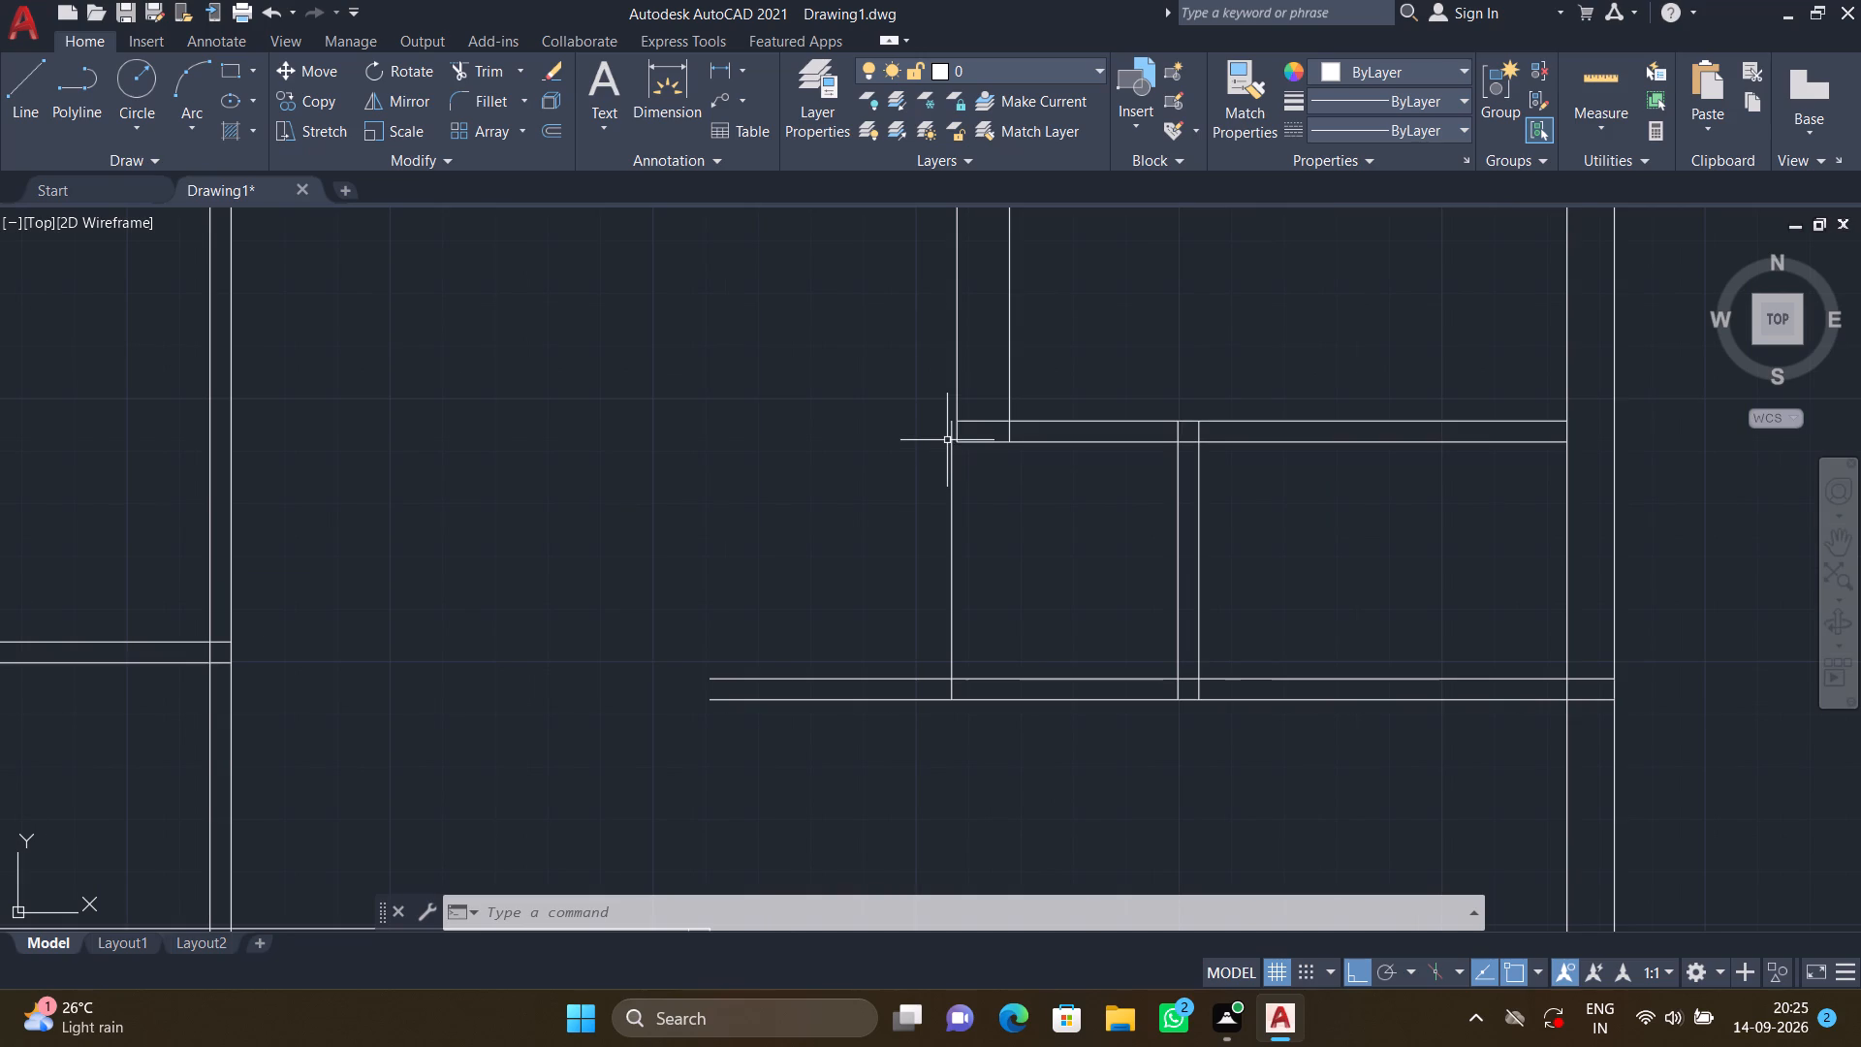
scroll(947, 439, up, 2)
scroll(965, 465, down, 3)
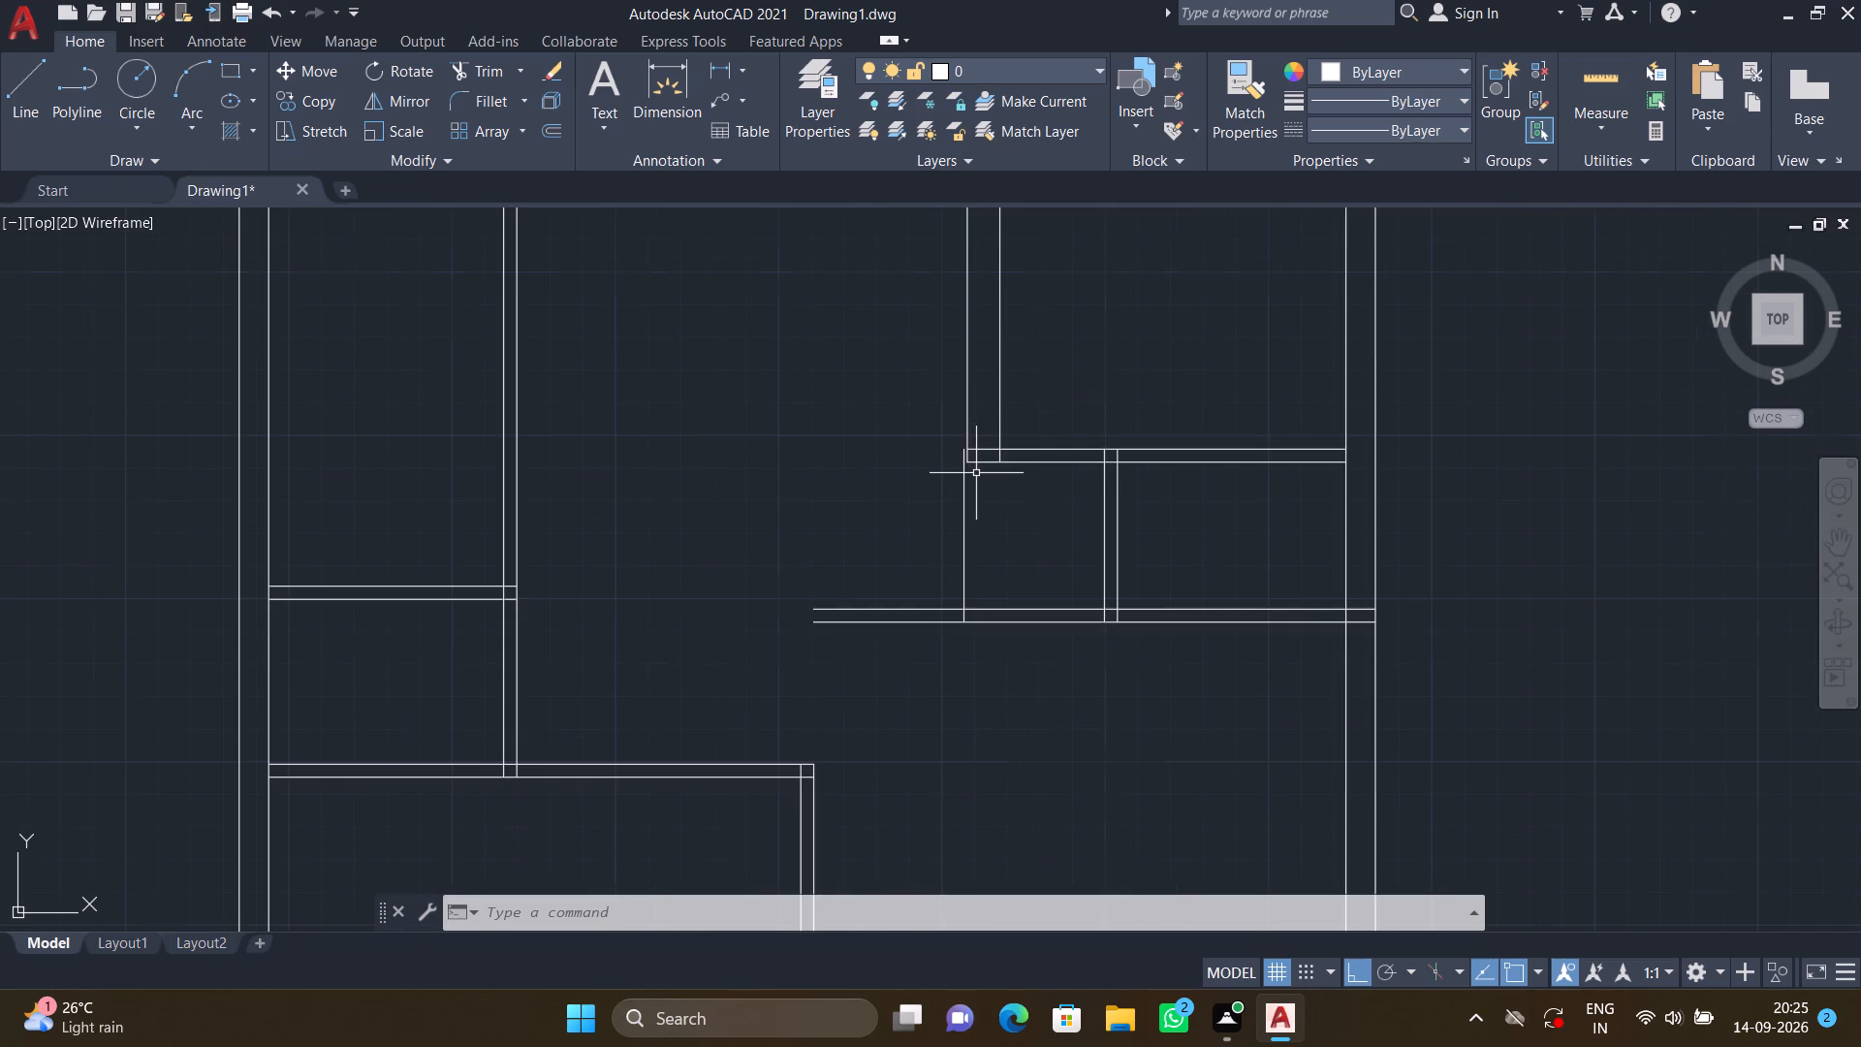
scroll(979, 473, up, 1)
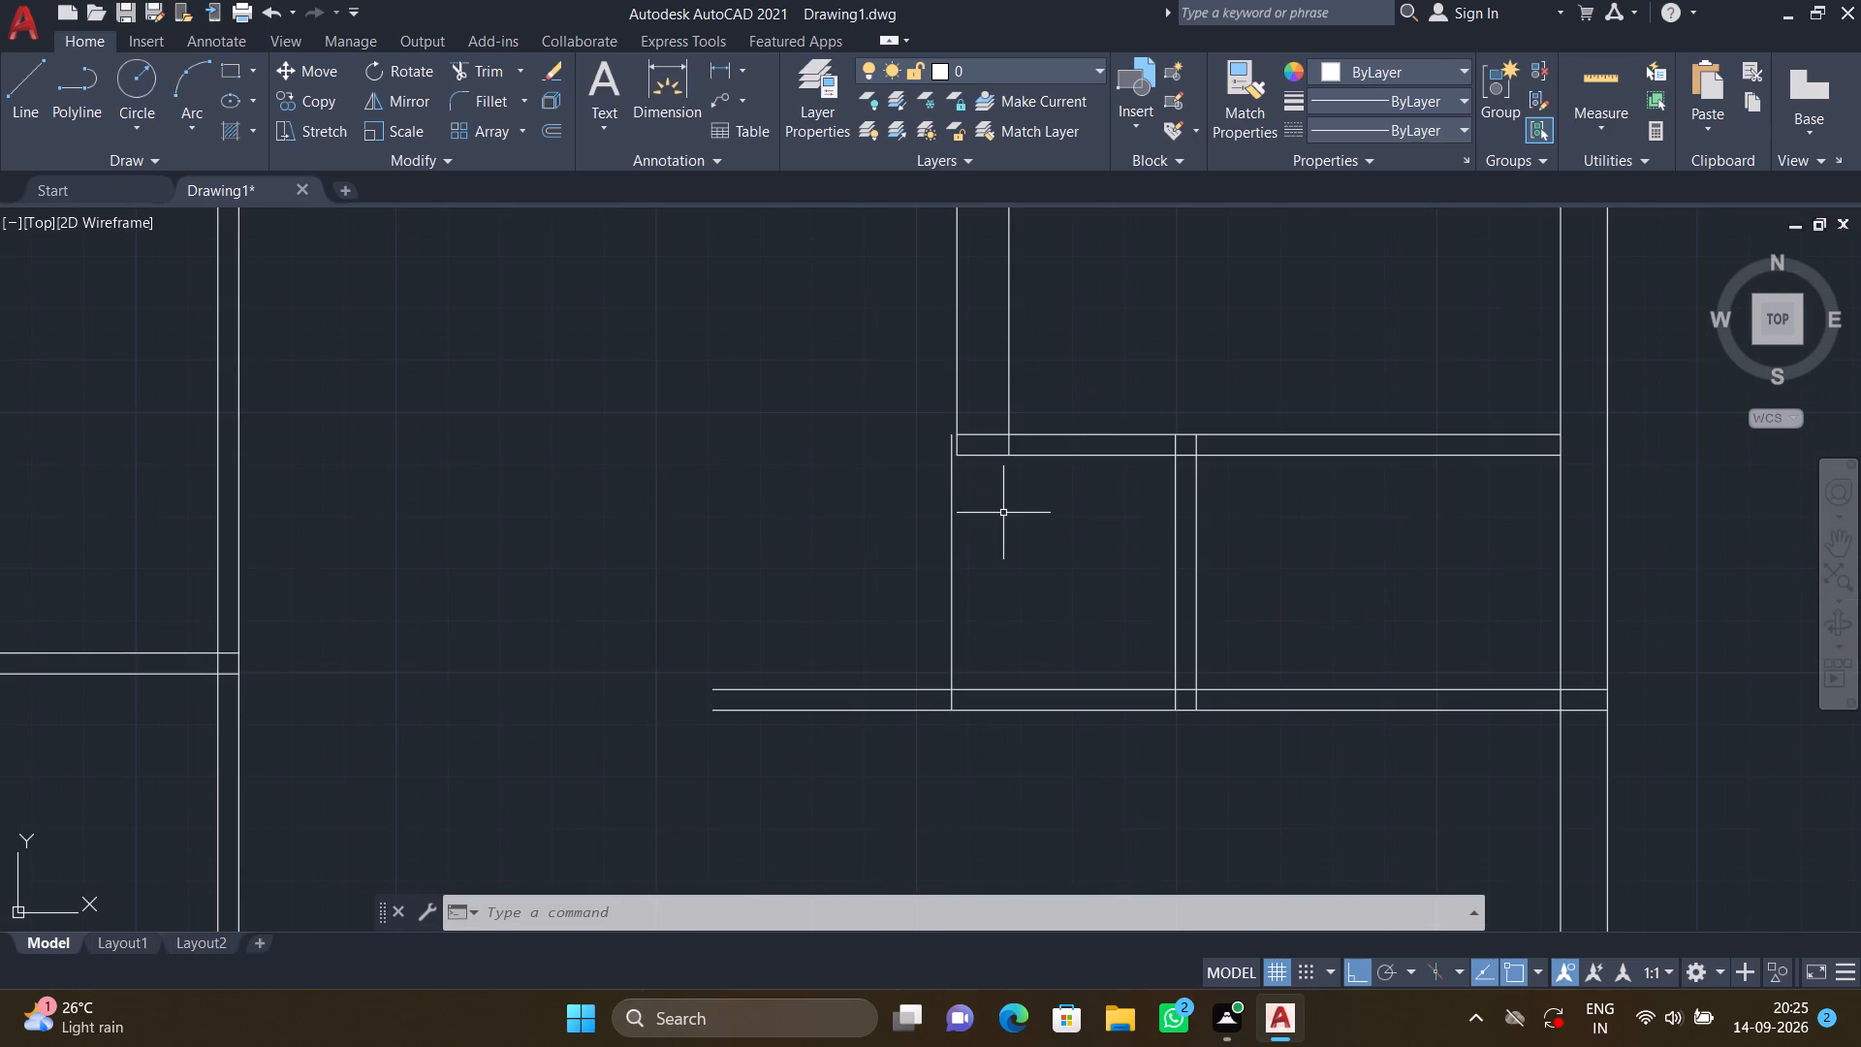
key(o)
key(Return)
text(4")
key(Return)
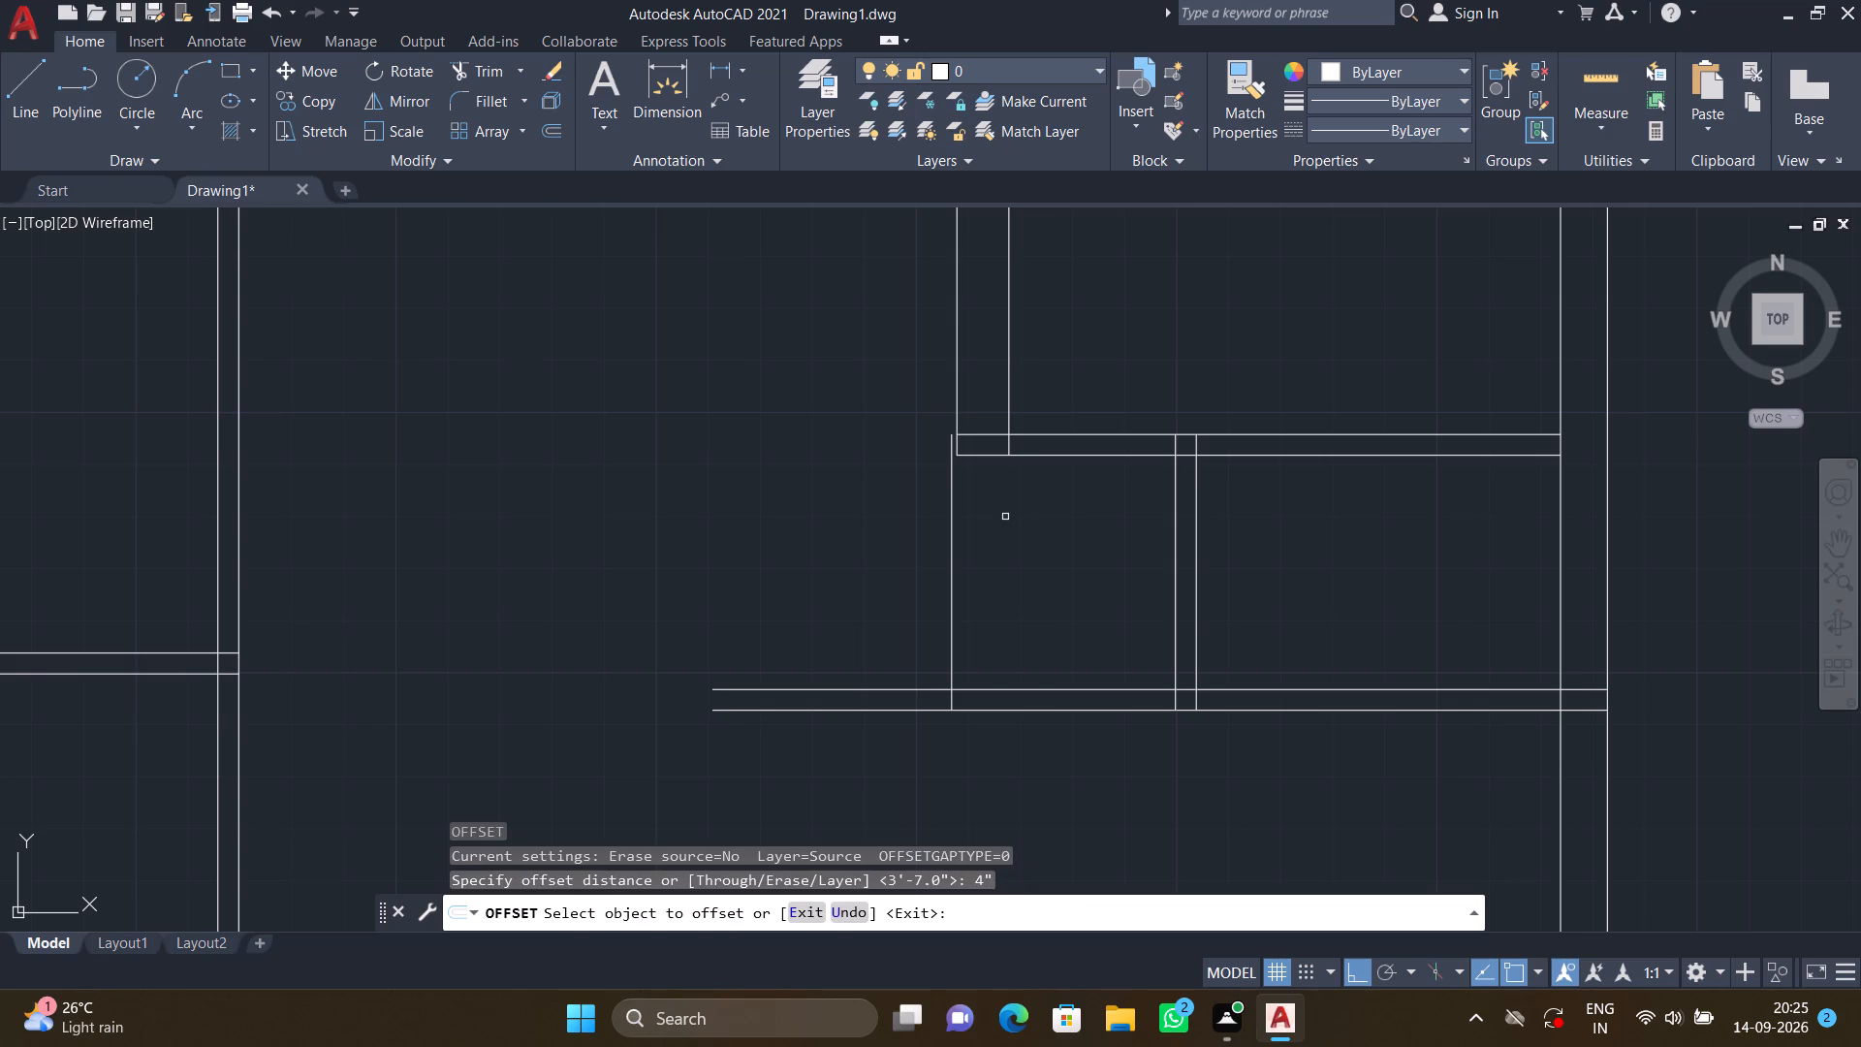
click(952, 496)
click(893, 492)
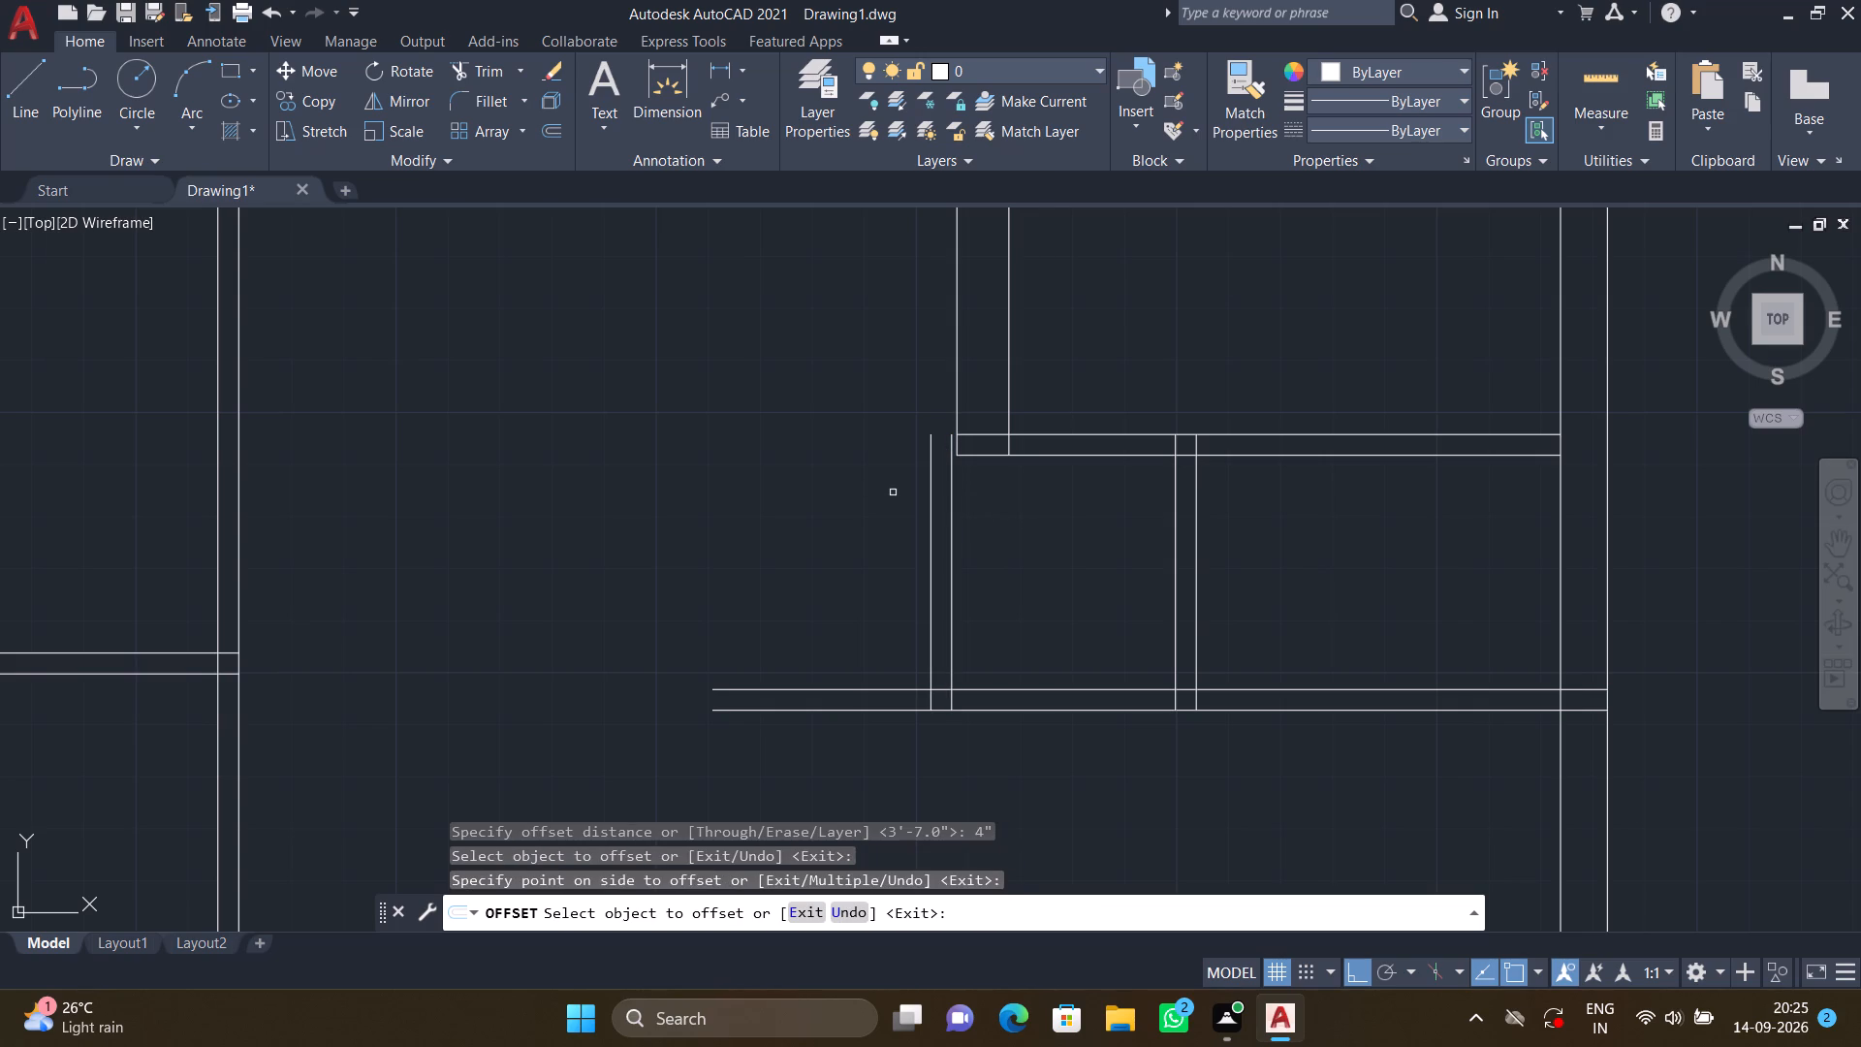
key(Return)
Trim the lower right-side horizontal partition's two lines where they overhang to the left of the new vertical partition.
scroll(893, 495, down, 2)
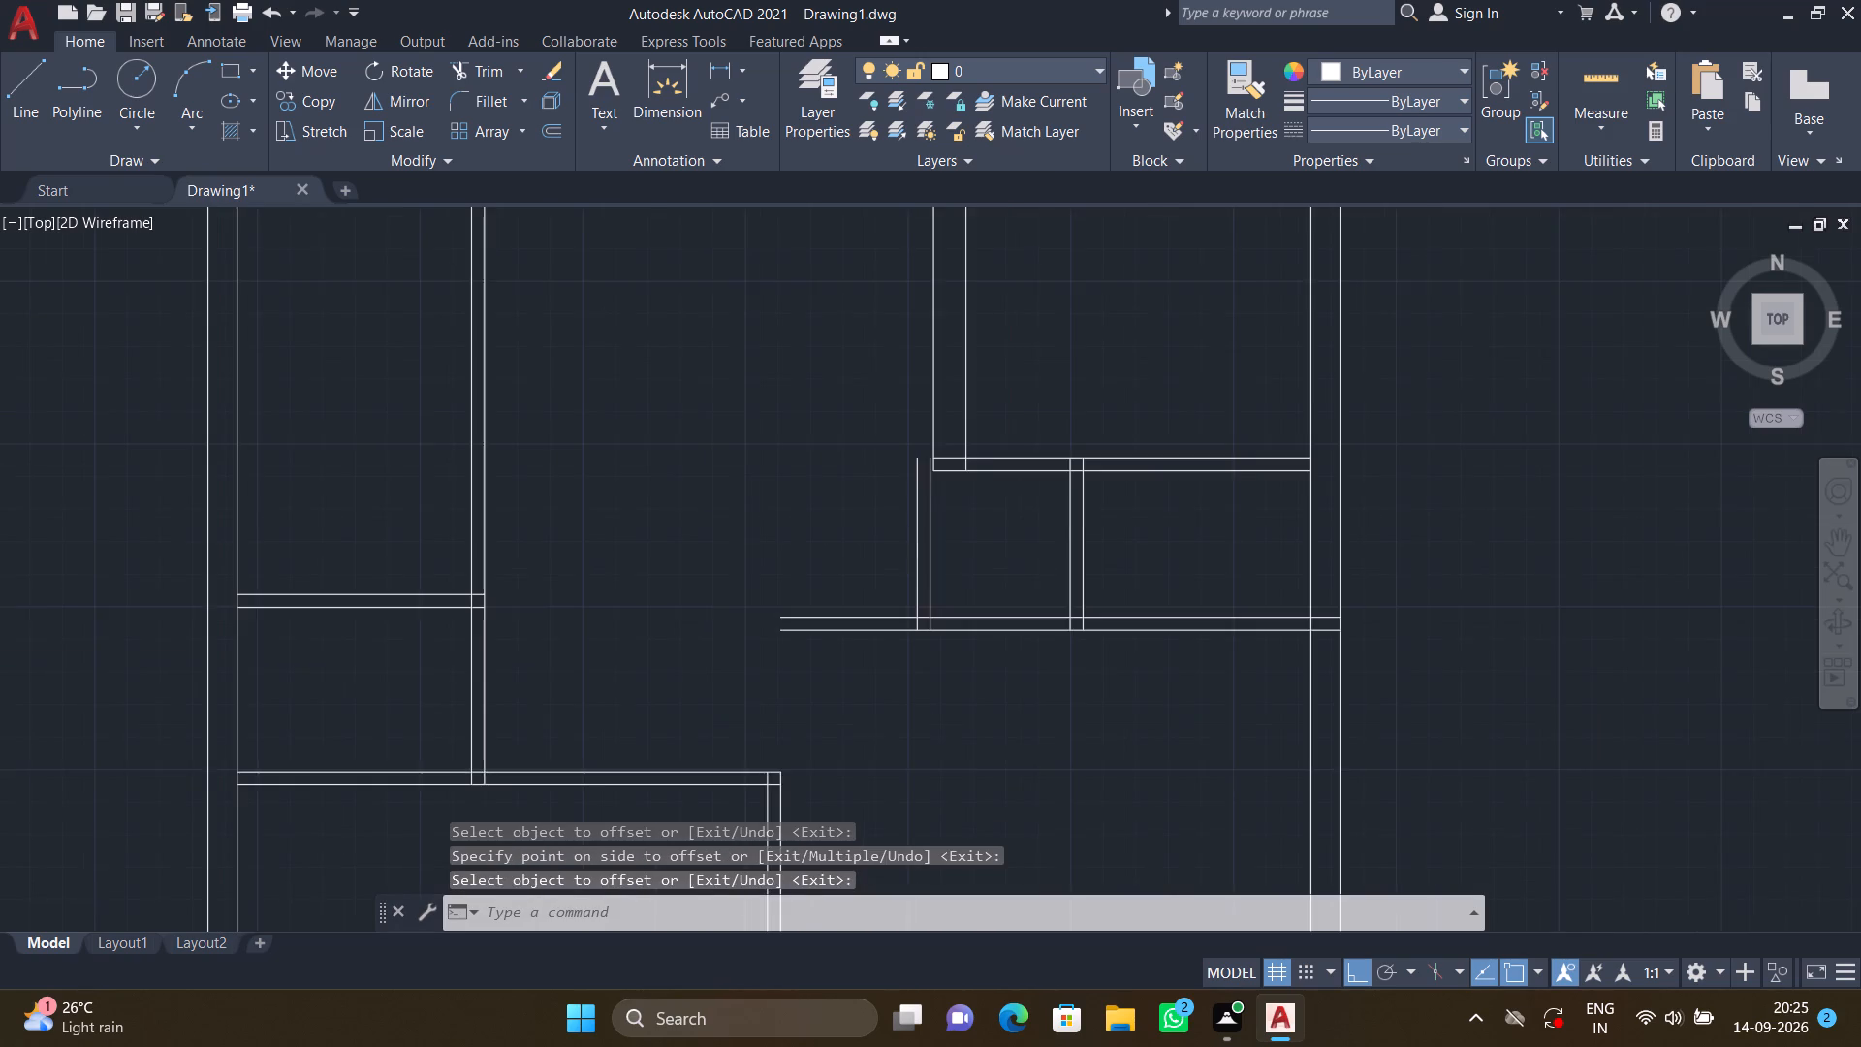
text(TR)
key(Return)
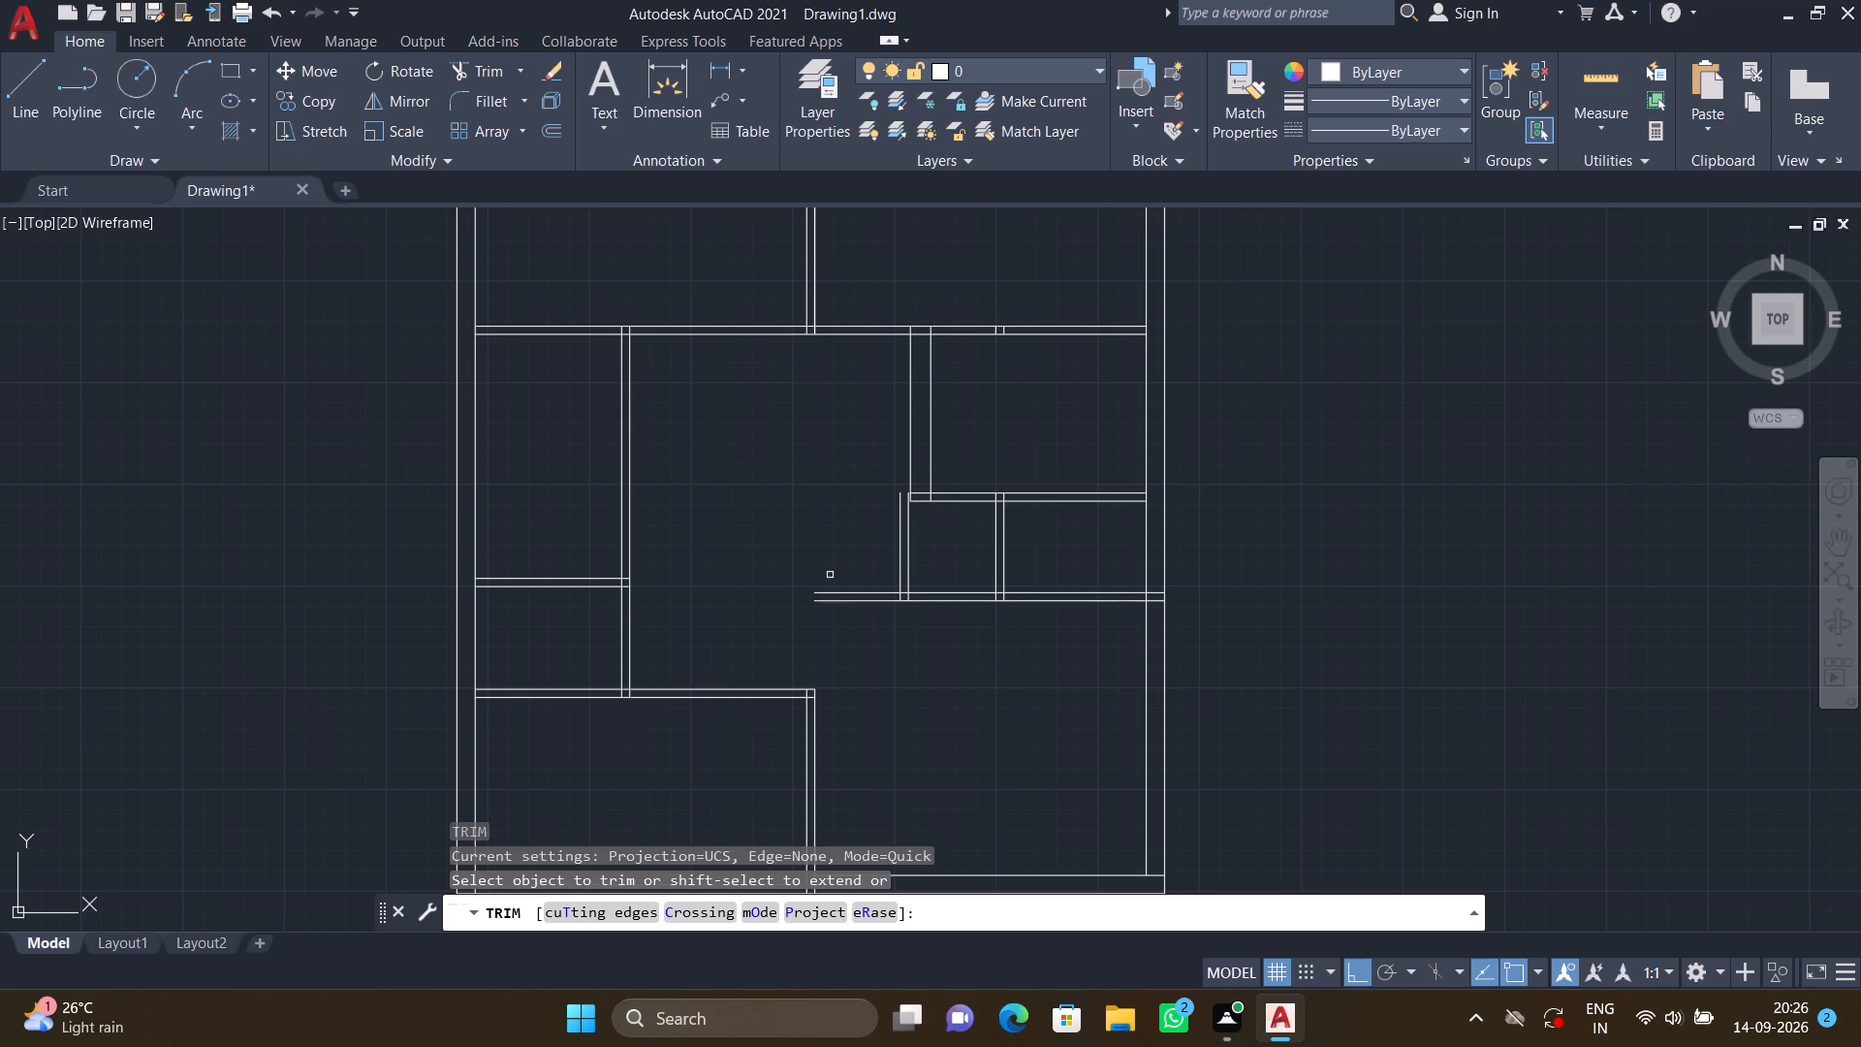
click(829, 572)
click(847, 647)
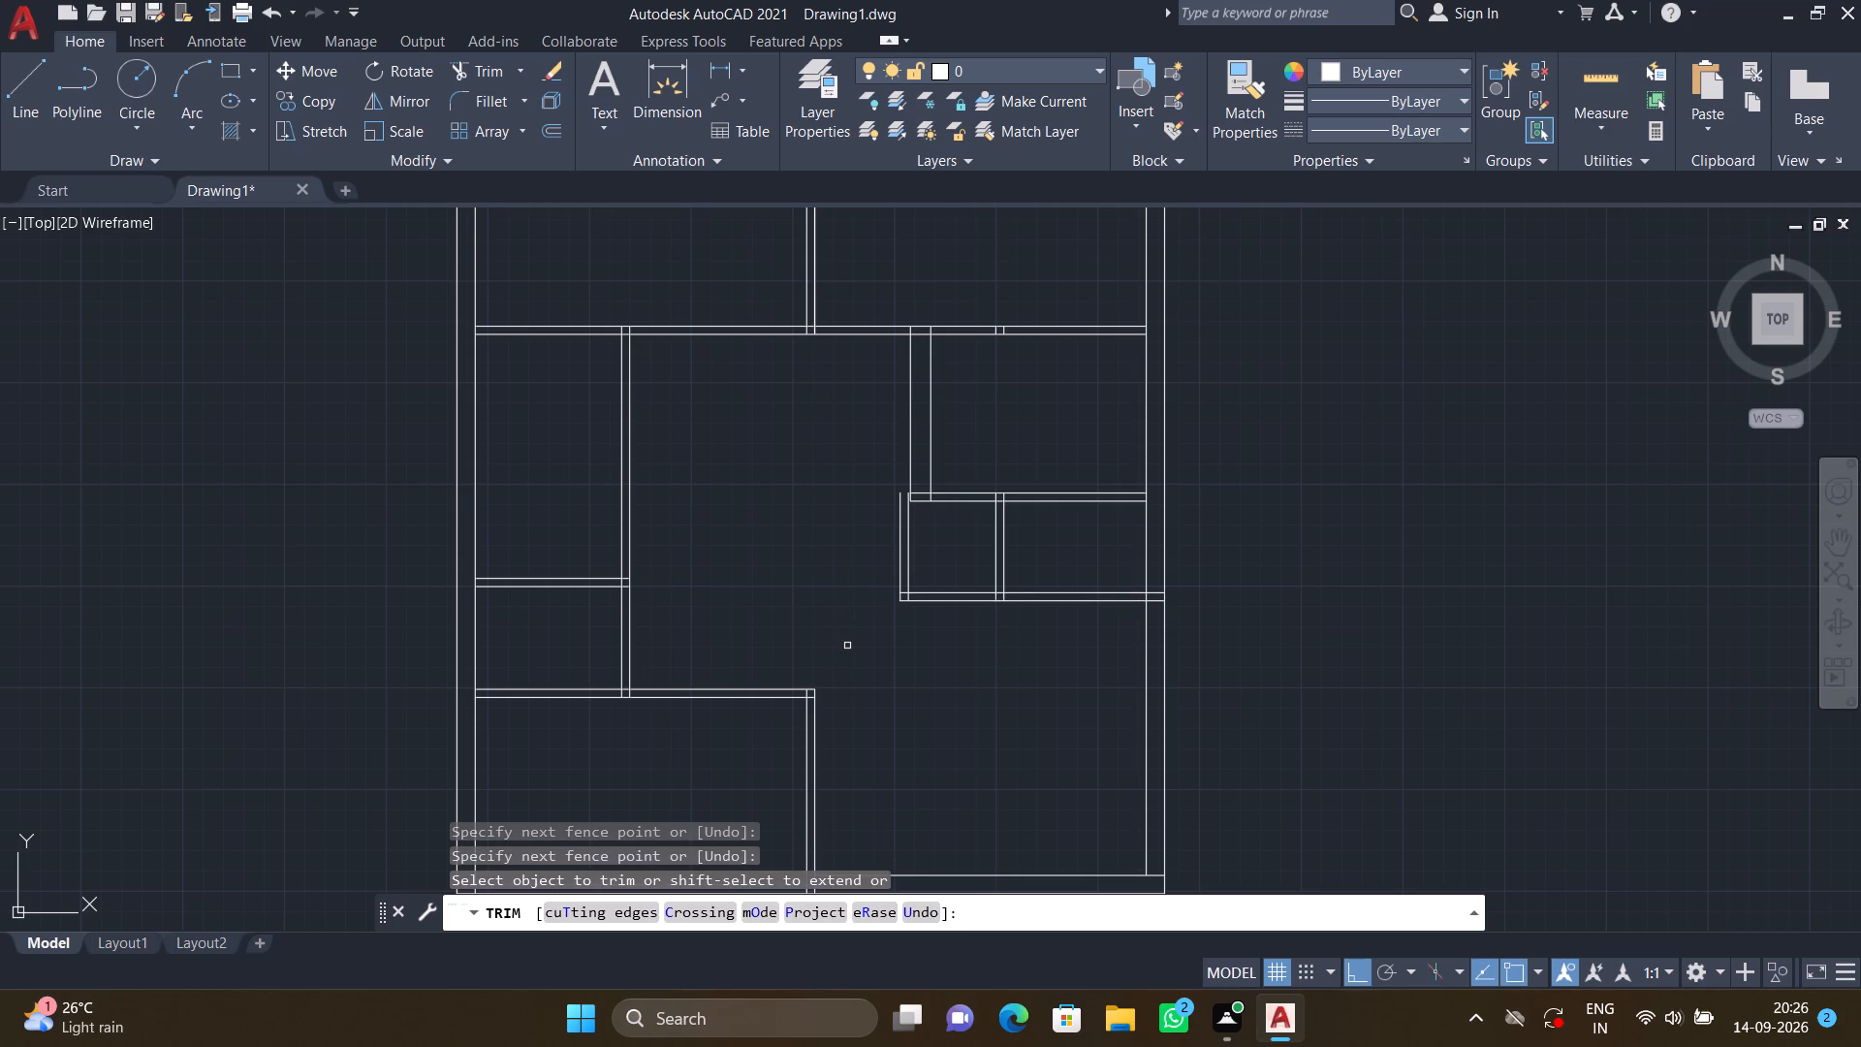
key(Return)
Extend both lines of the upper right-side horizontal partition left to the outer line of the new vertical partition.
scroll(893, 488, up, 2)
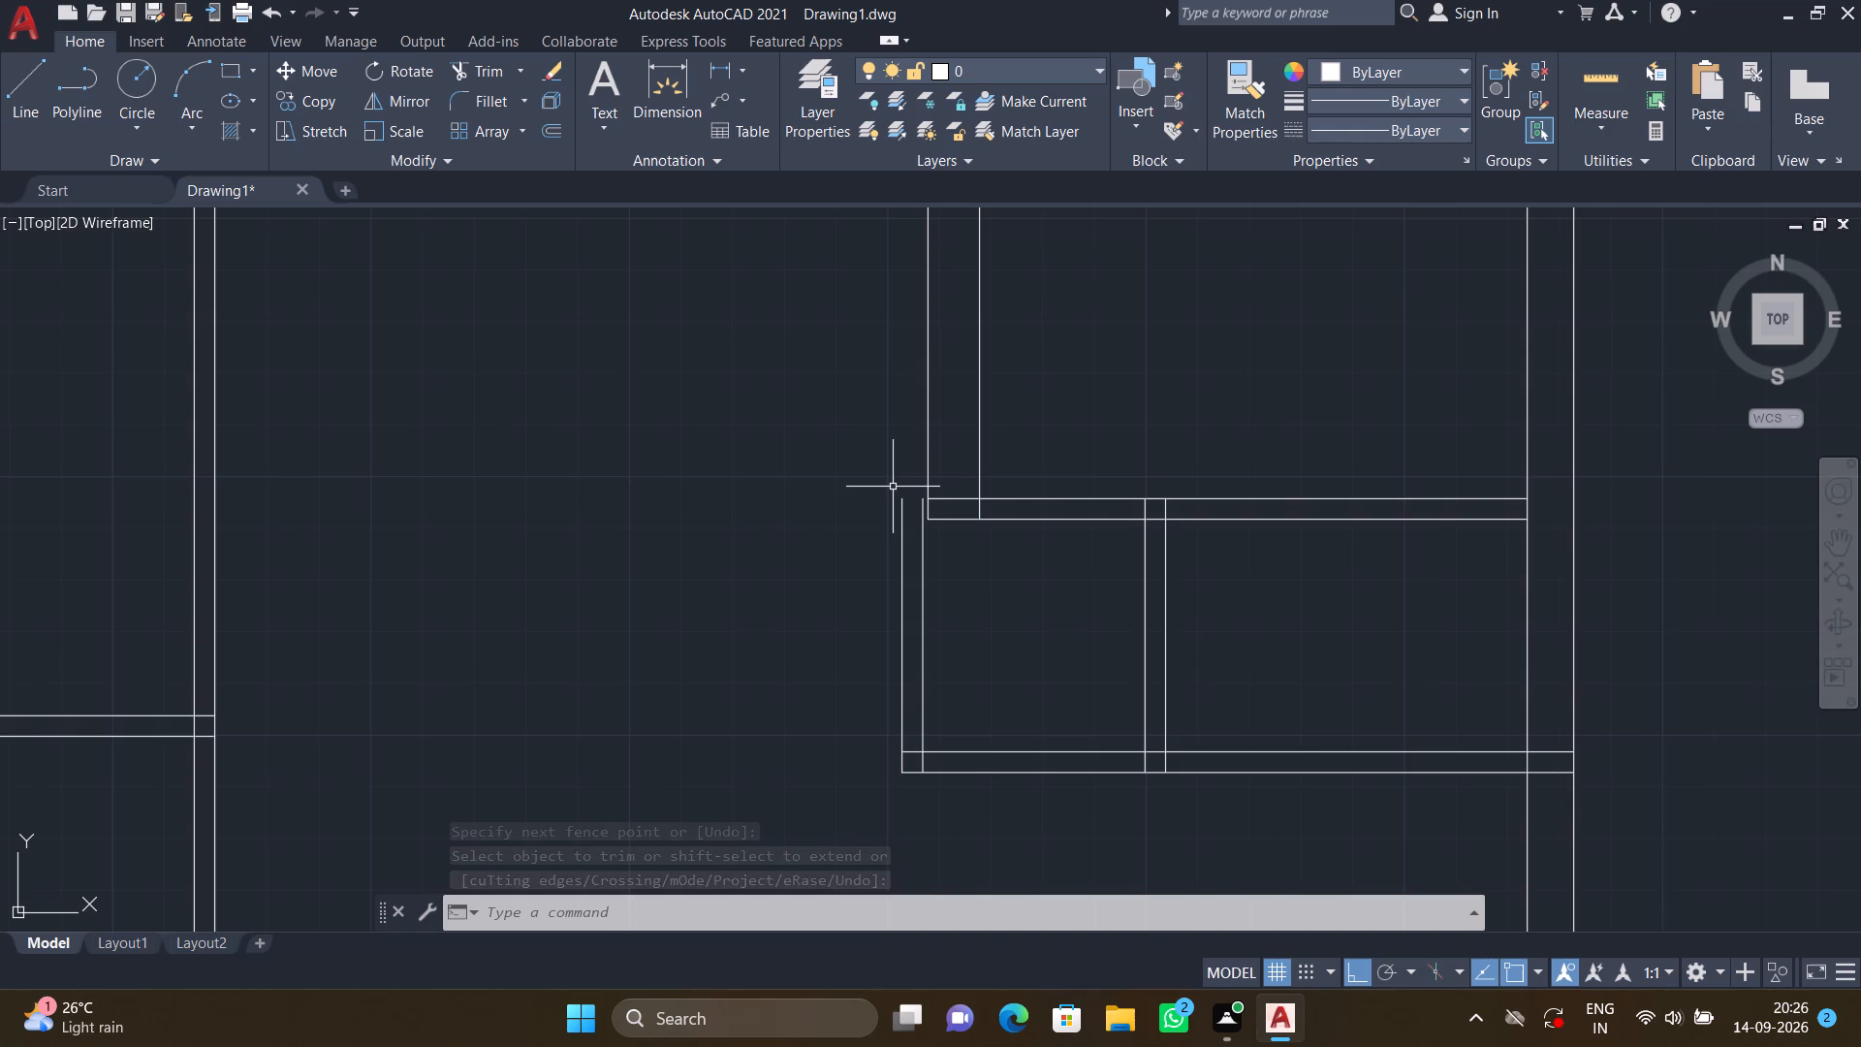
scroll(917, 492, up, 1)
scroll(918, 492, down, 1)
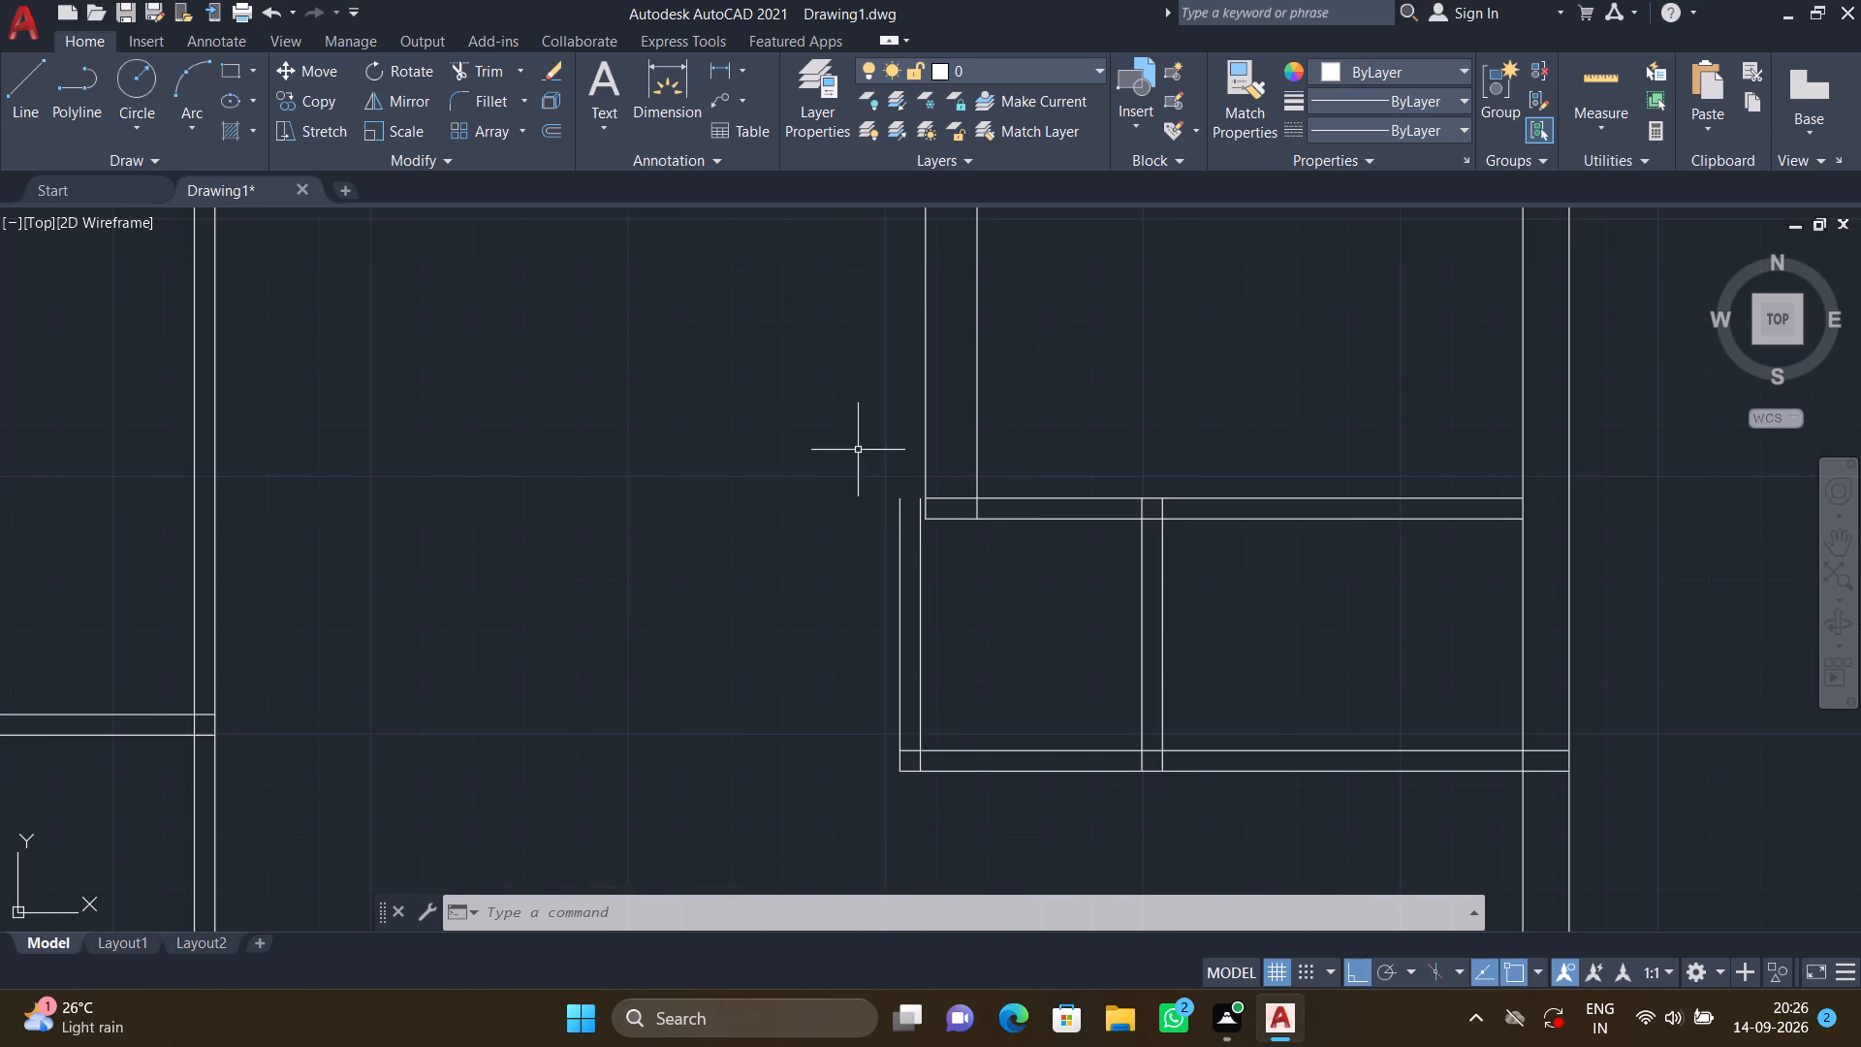
text(EX)
key(Return)
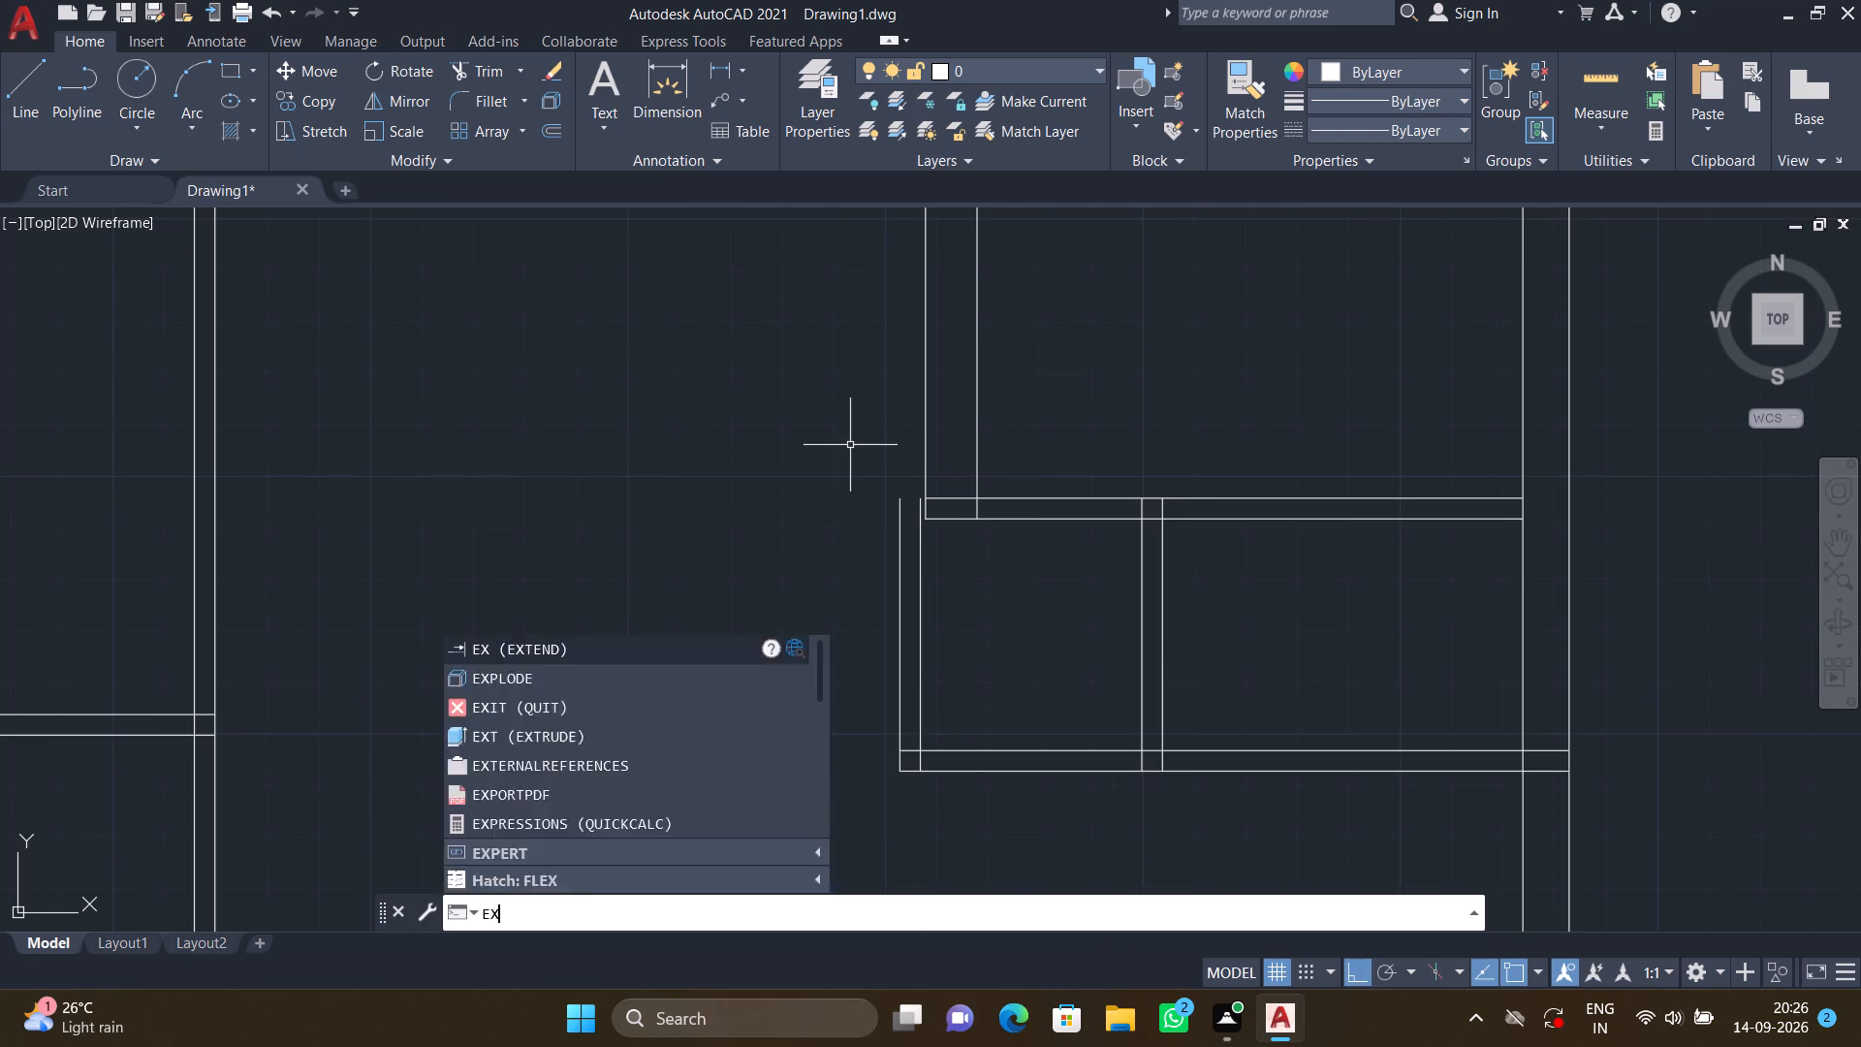
scroll(901, 465, up, 2)
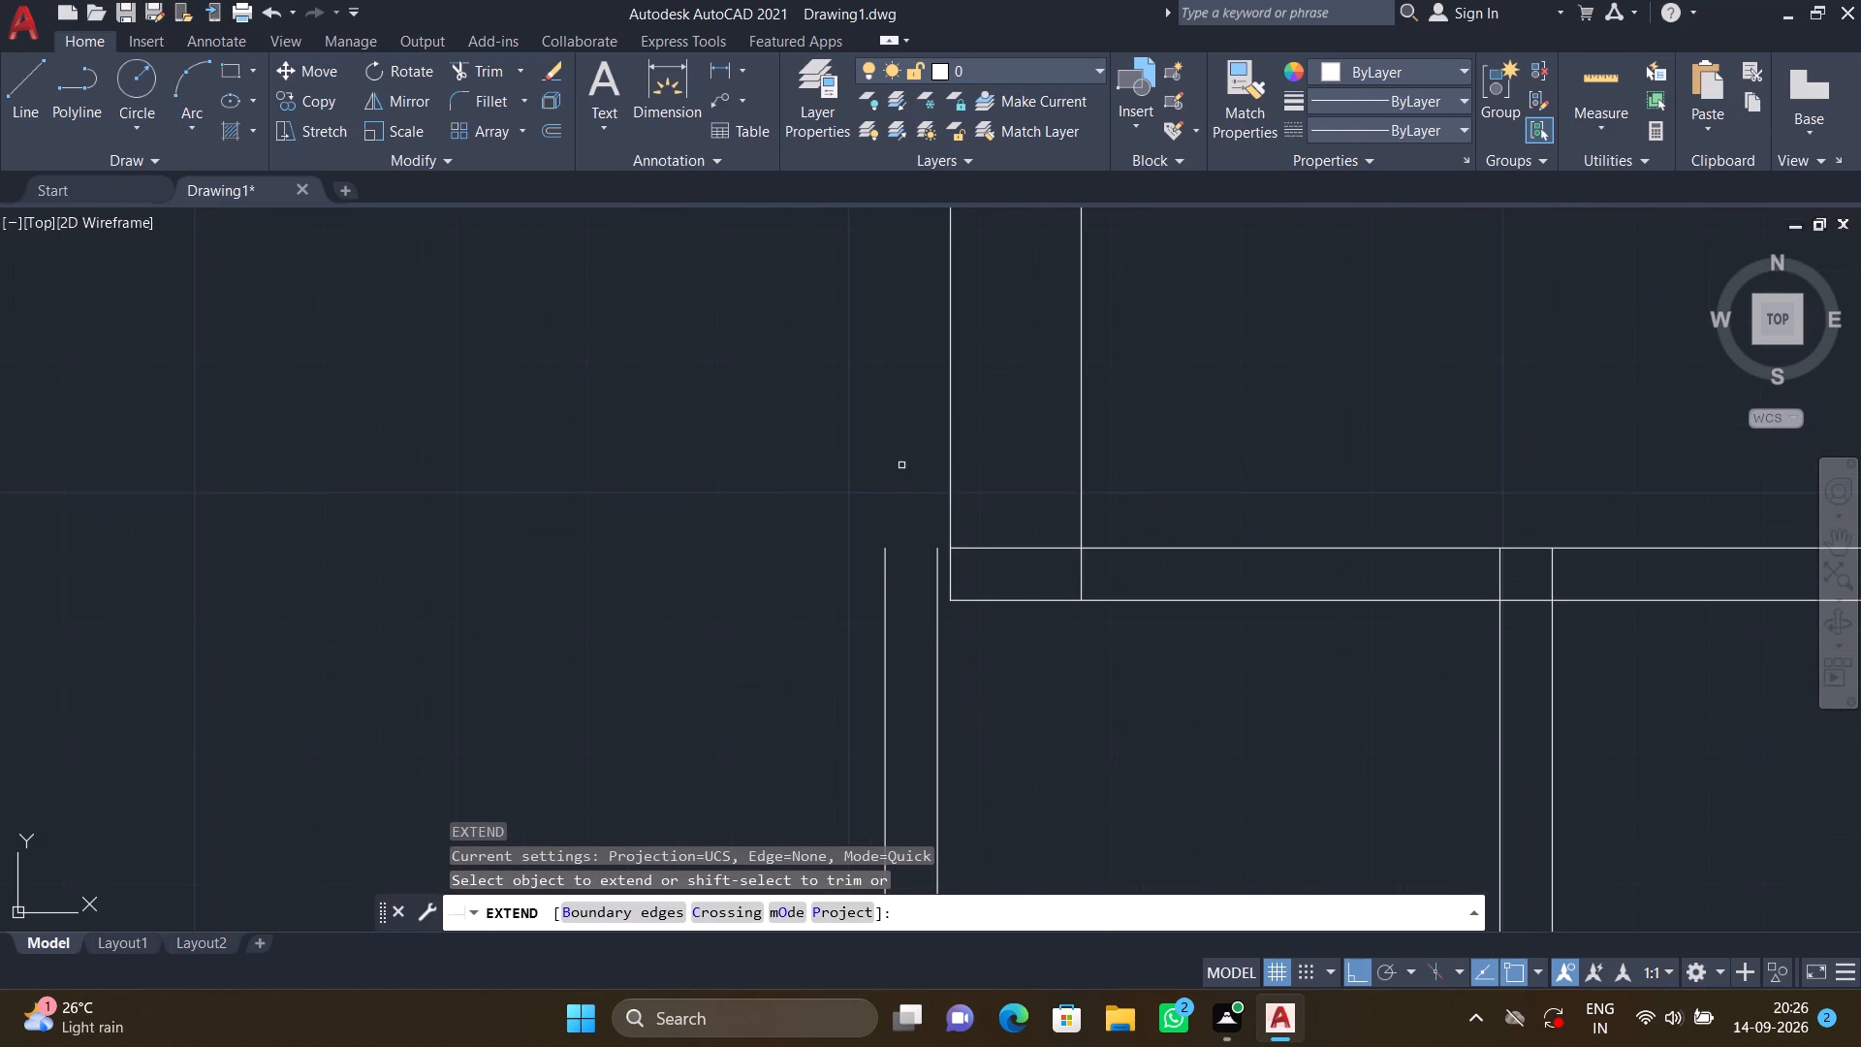
click(957, 598)
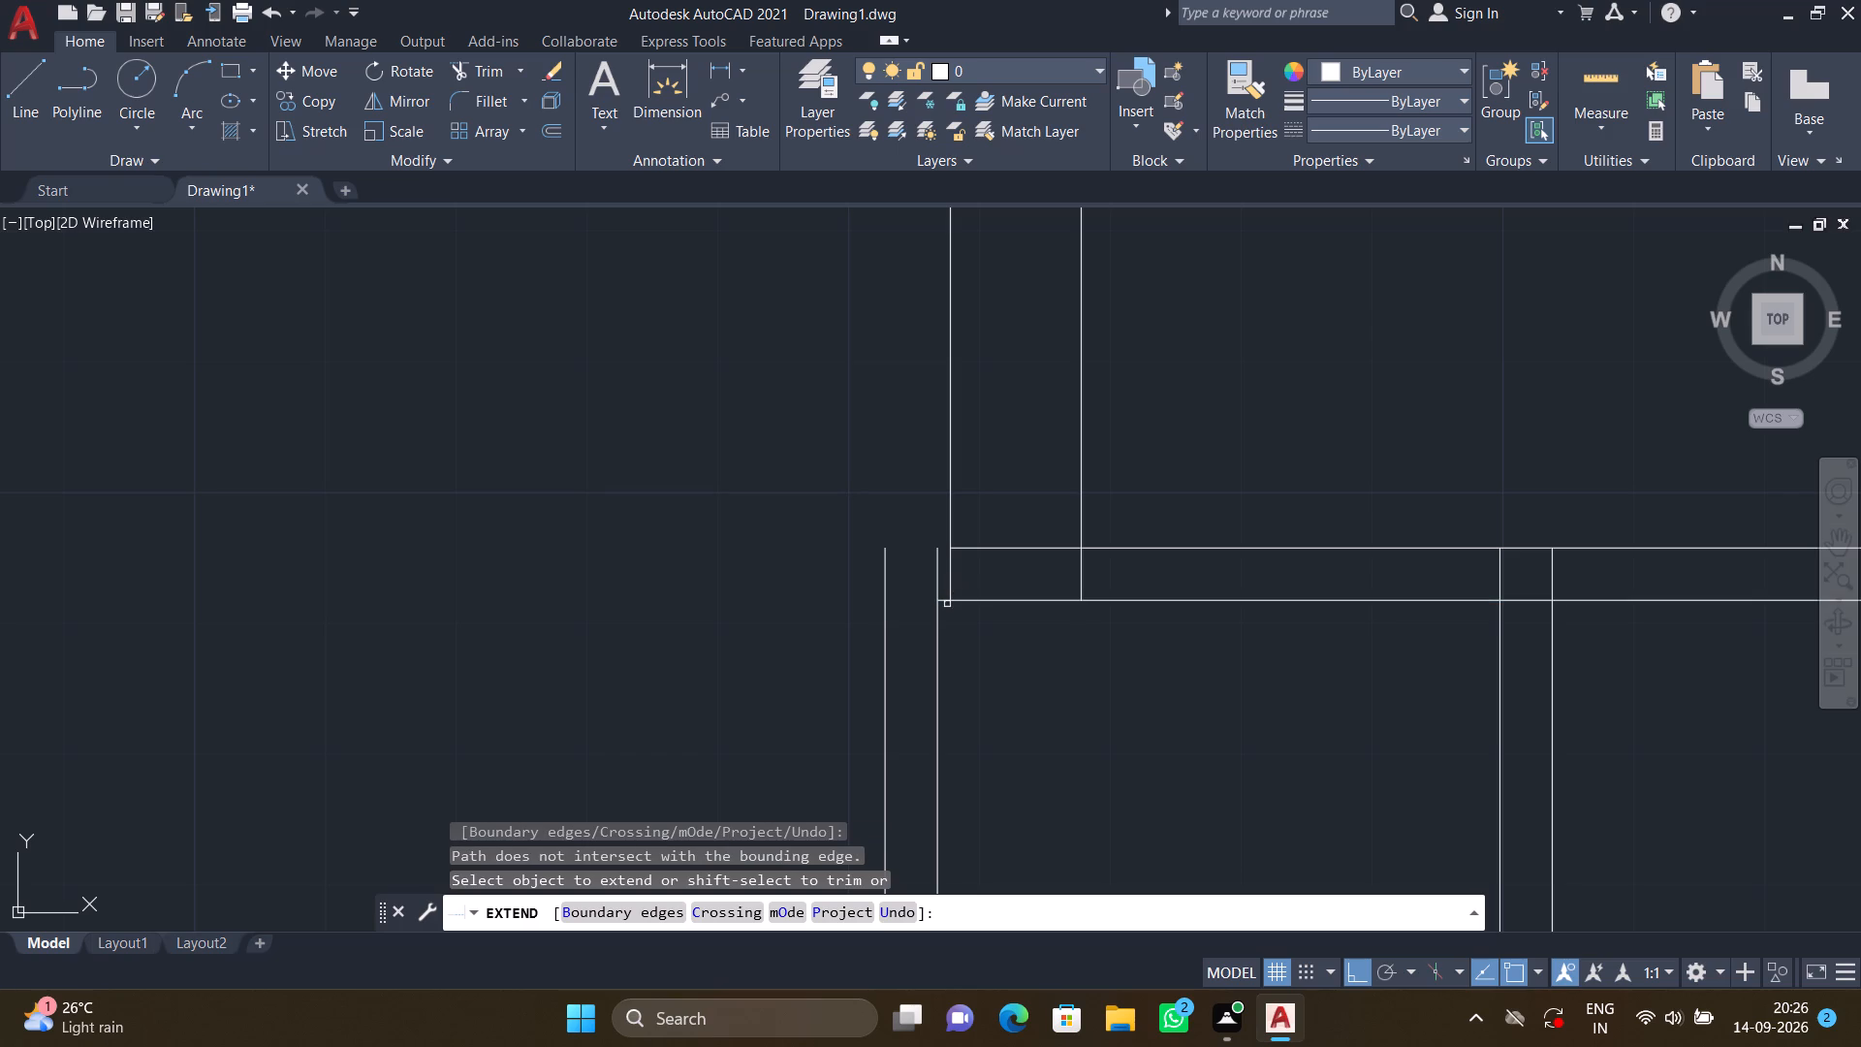
click(942, 599)
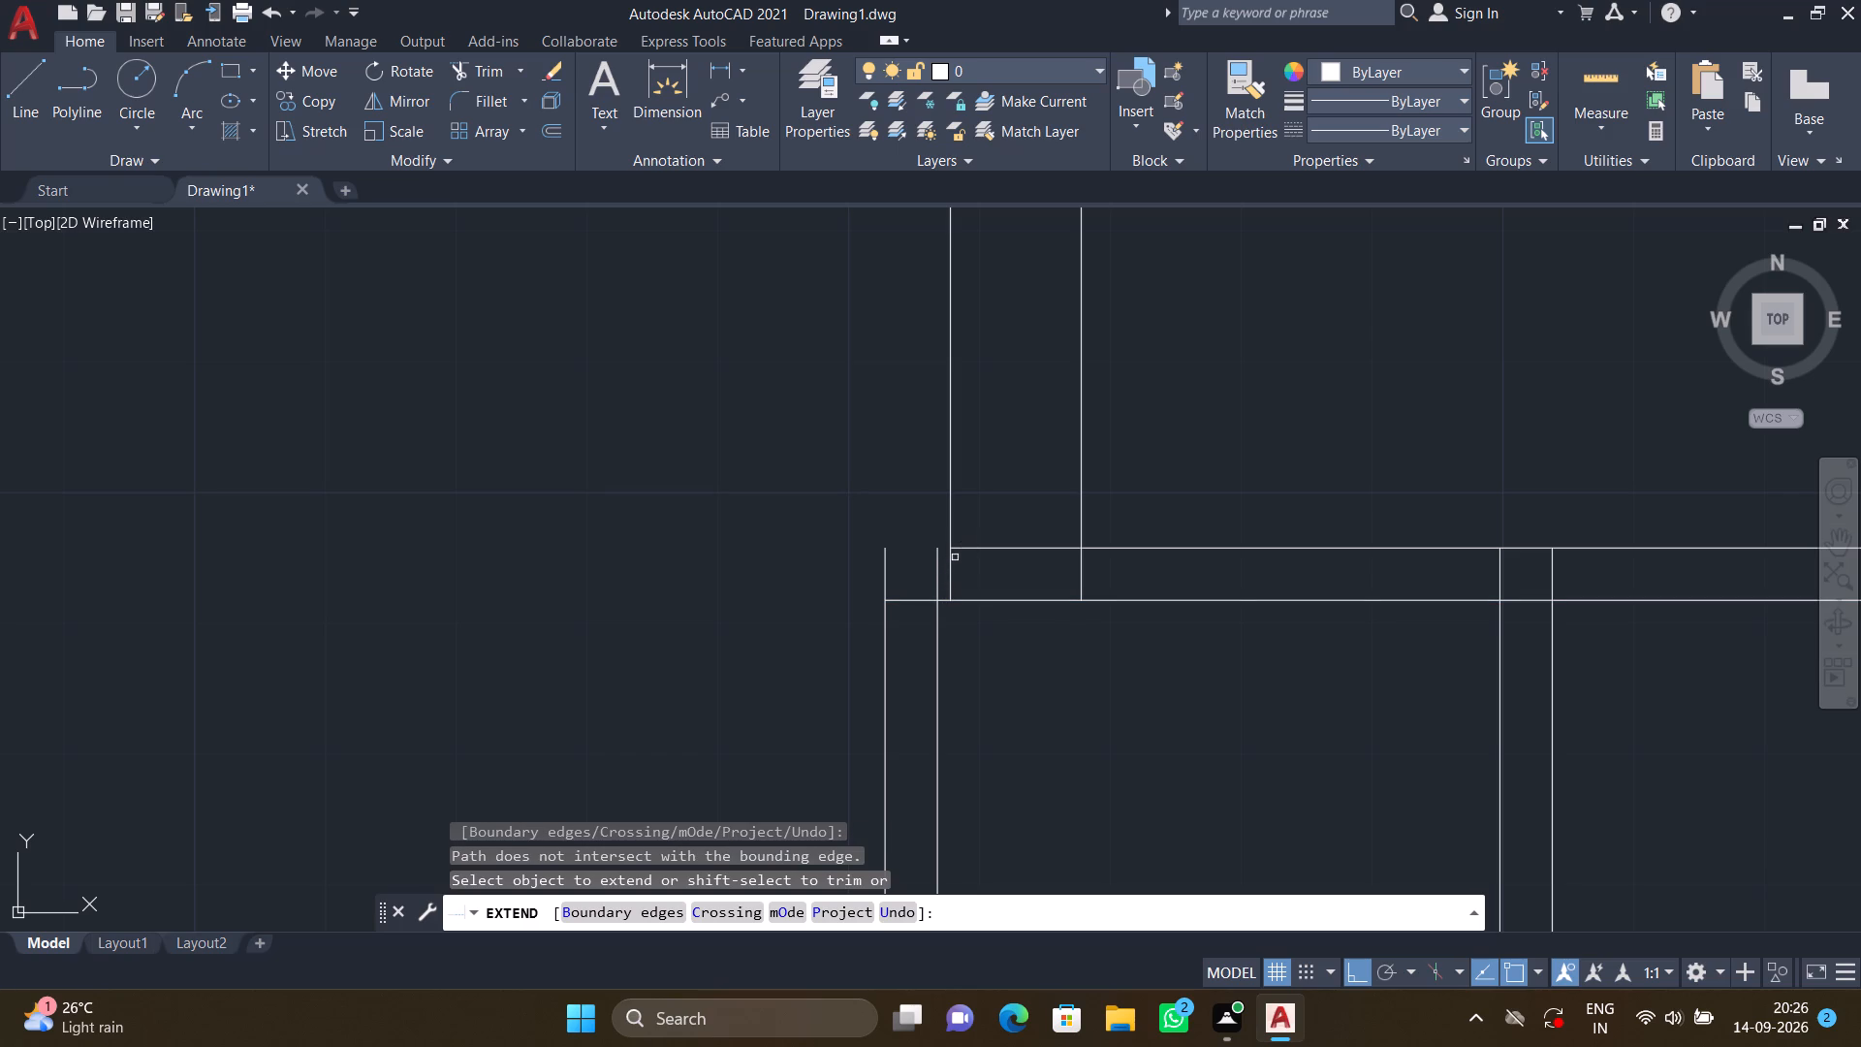
click(968, 550)
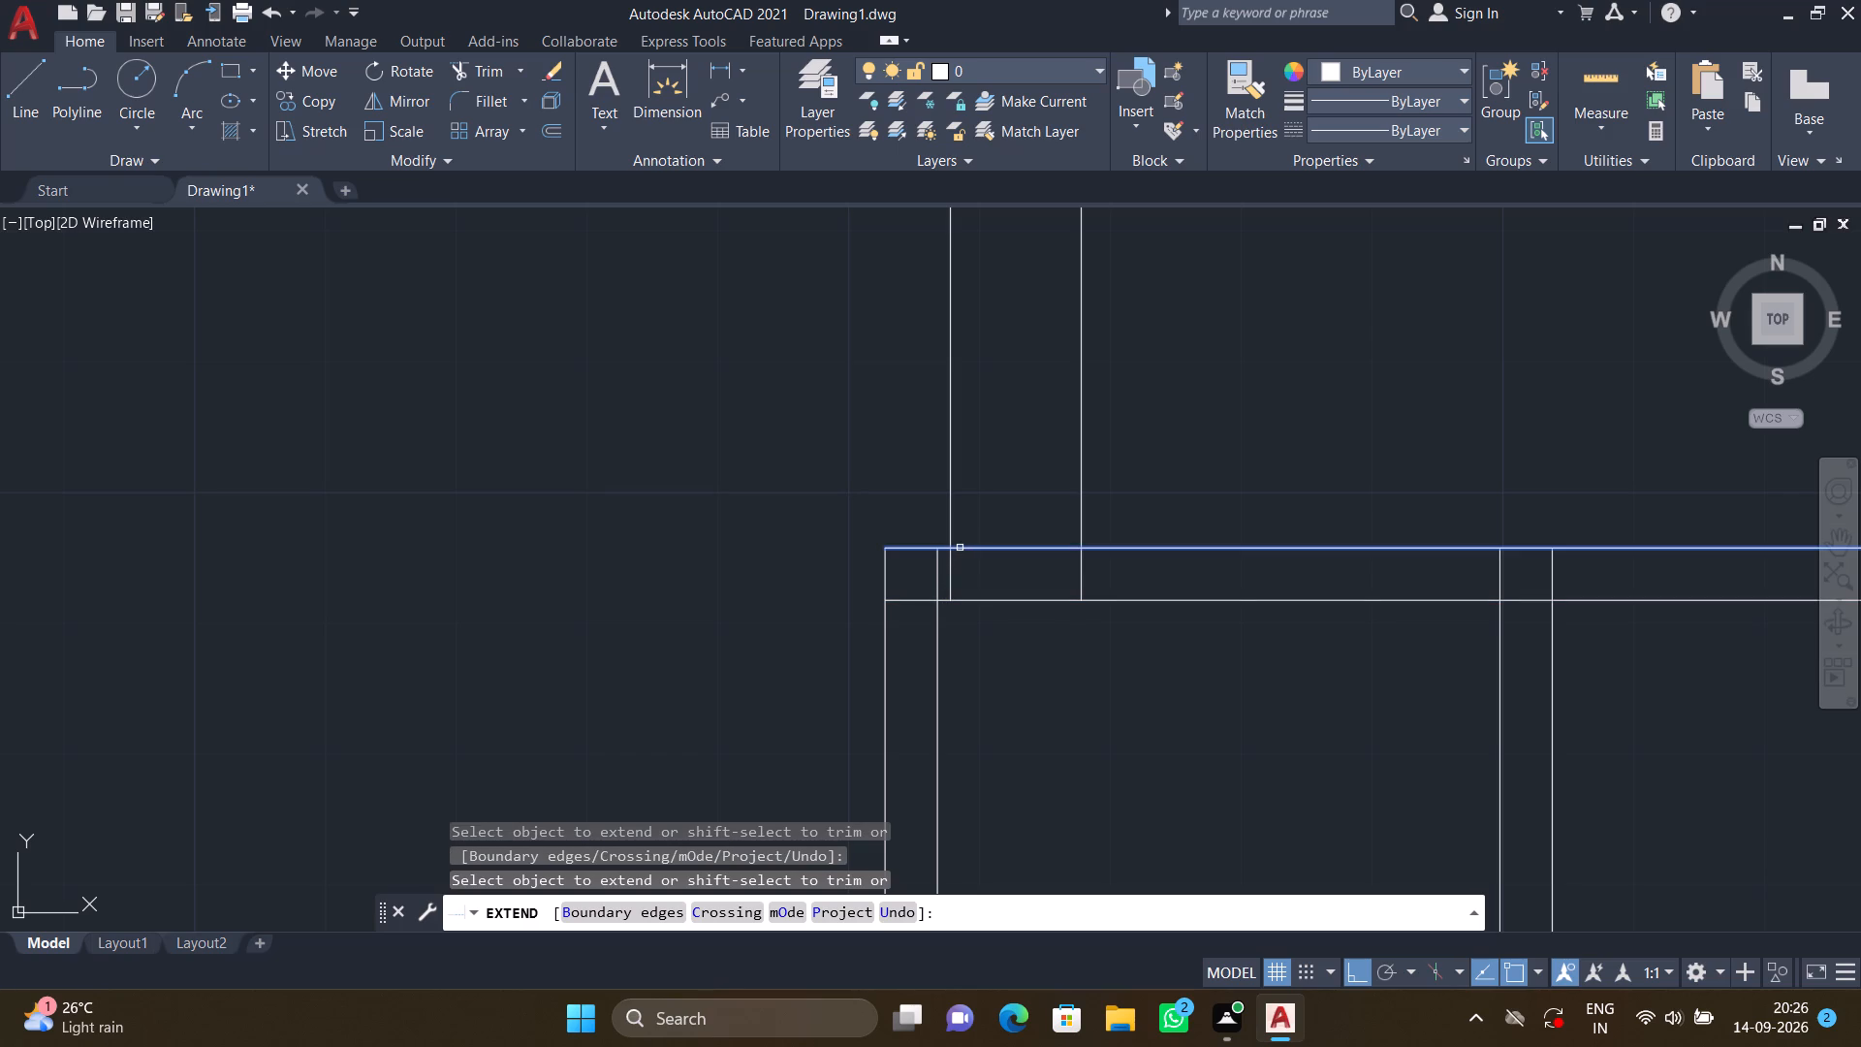
click(960, 548)
key(Return)
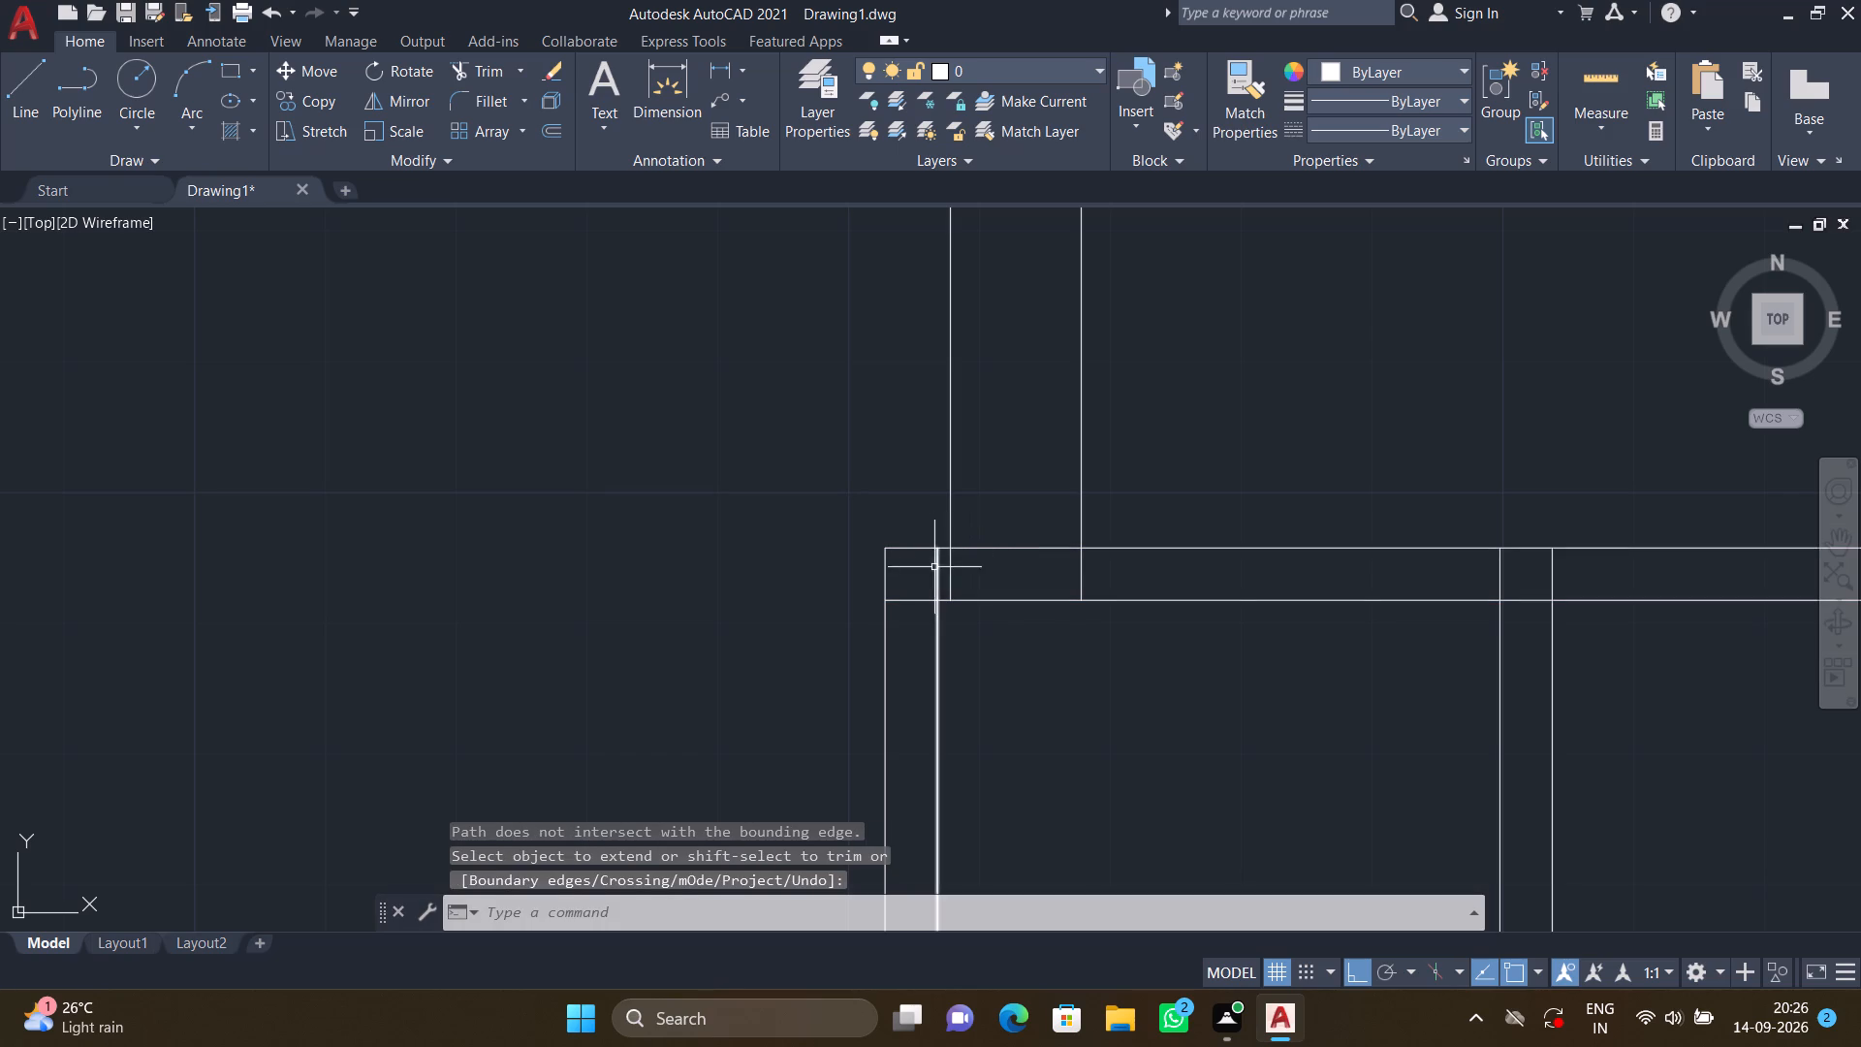
Trim the ends of the two vertical lines above the small room where they cross the thickness of its top partition.
text(TR)
key(Return)
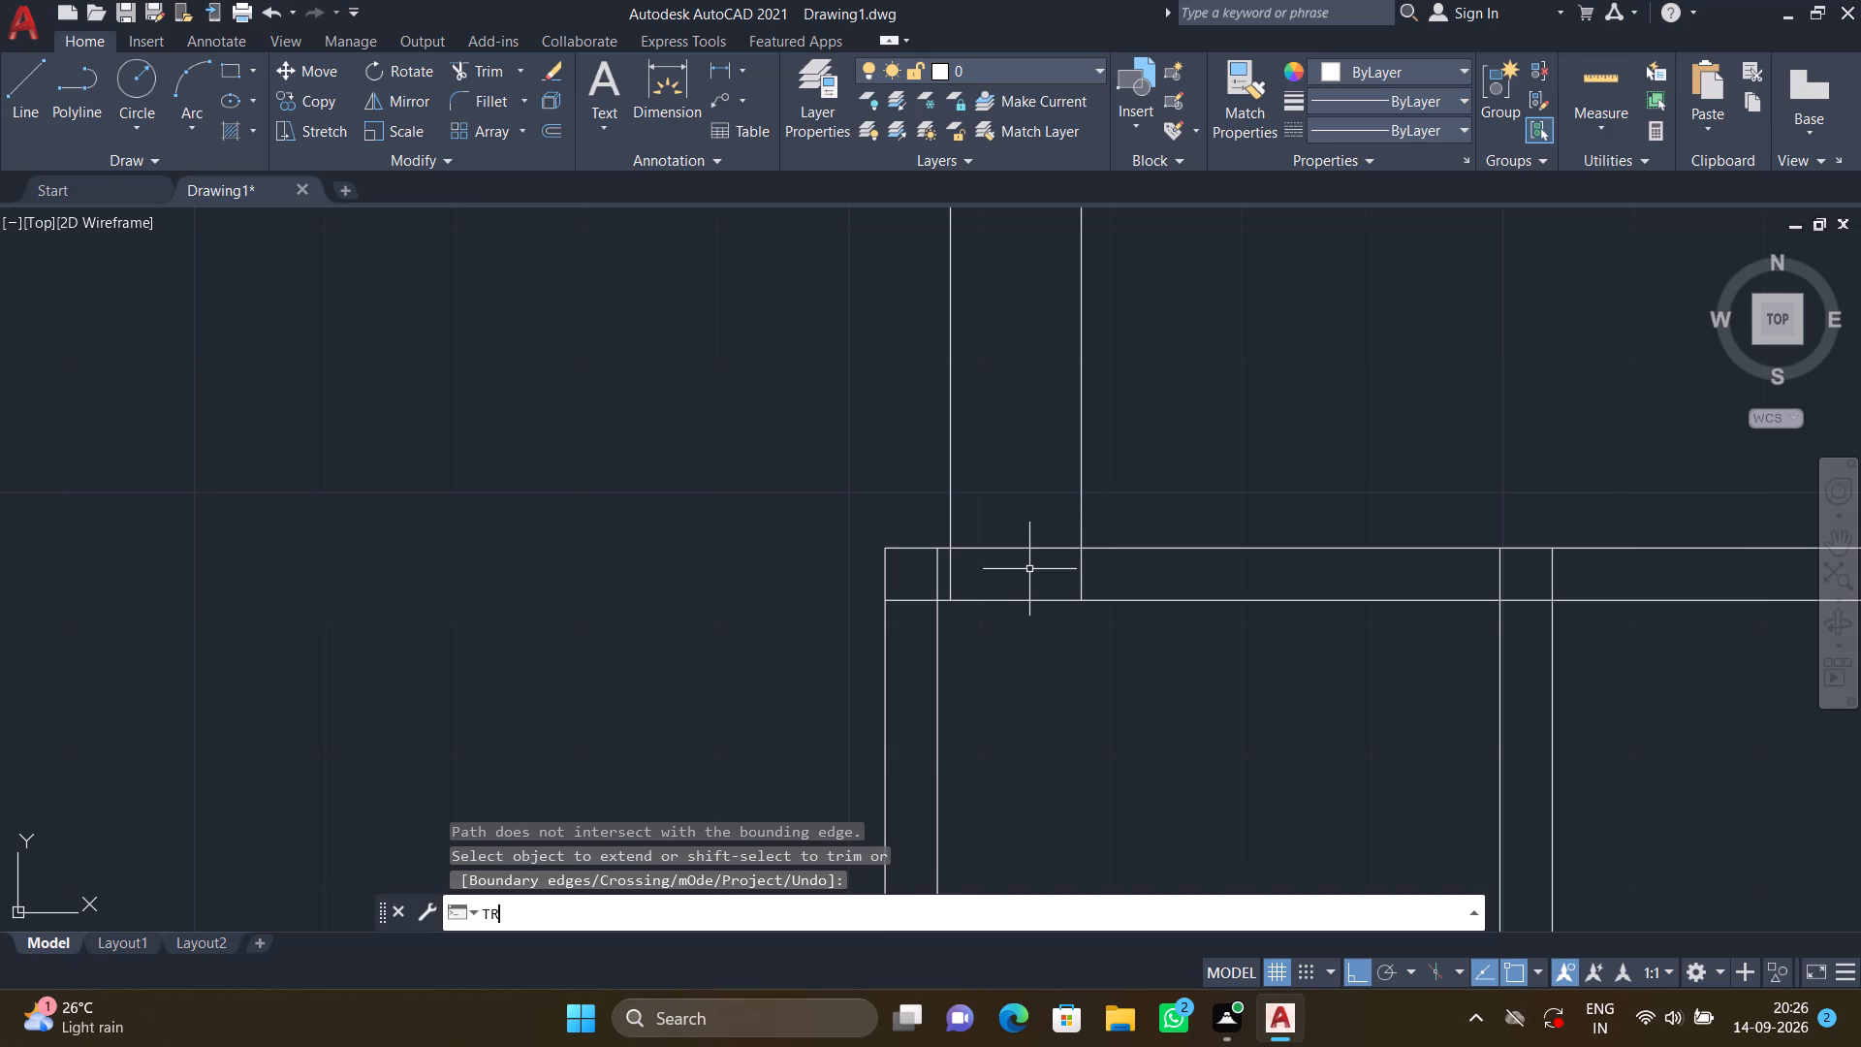
scroll(952, 577, up, 3)
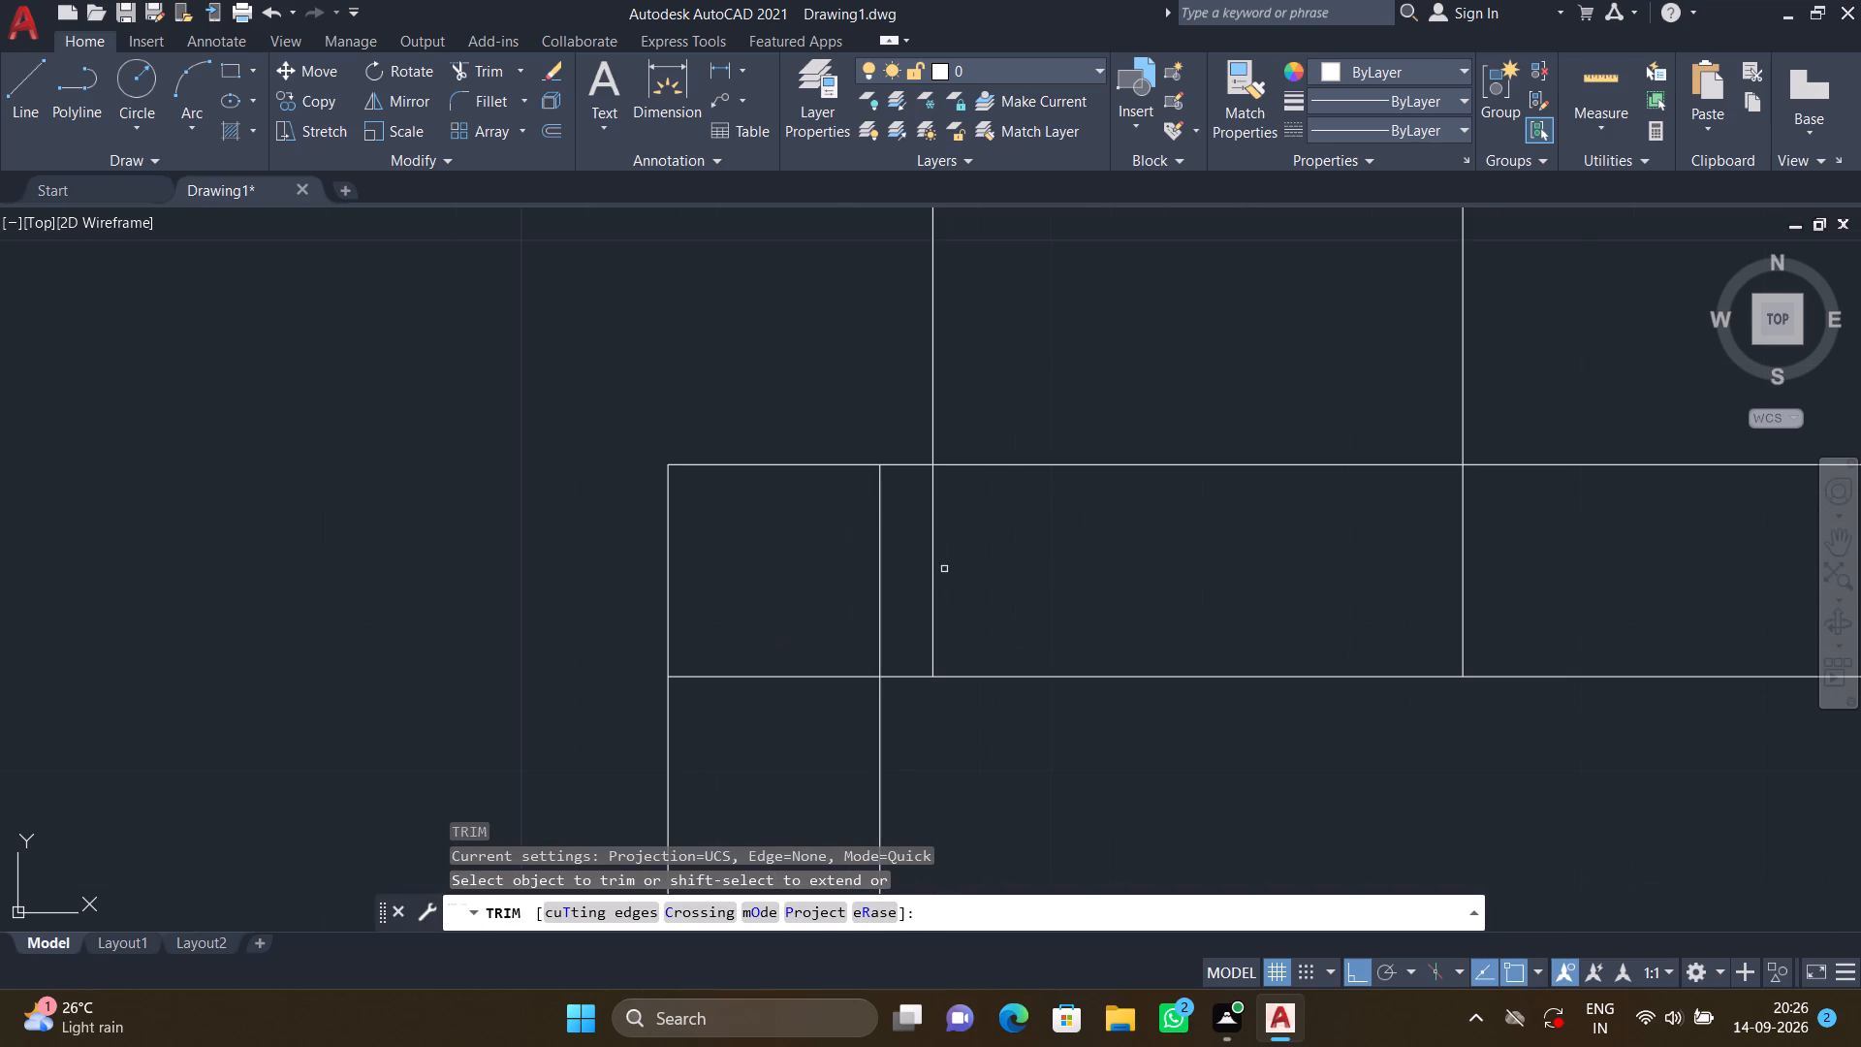
click(925, 565)
click(992, 581)
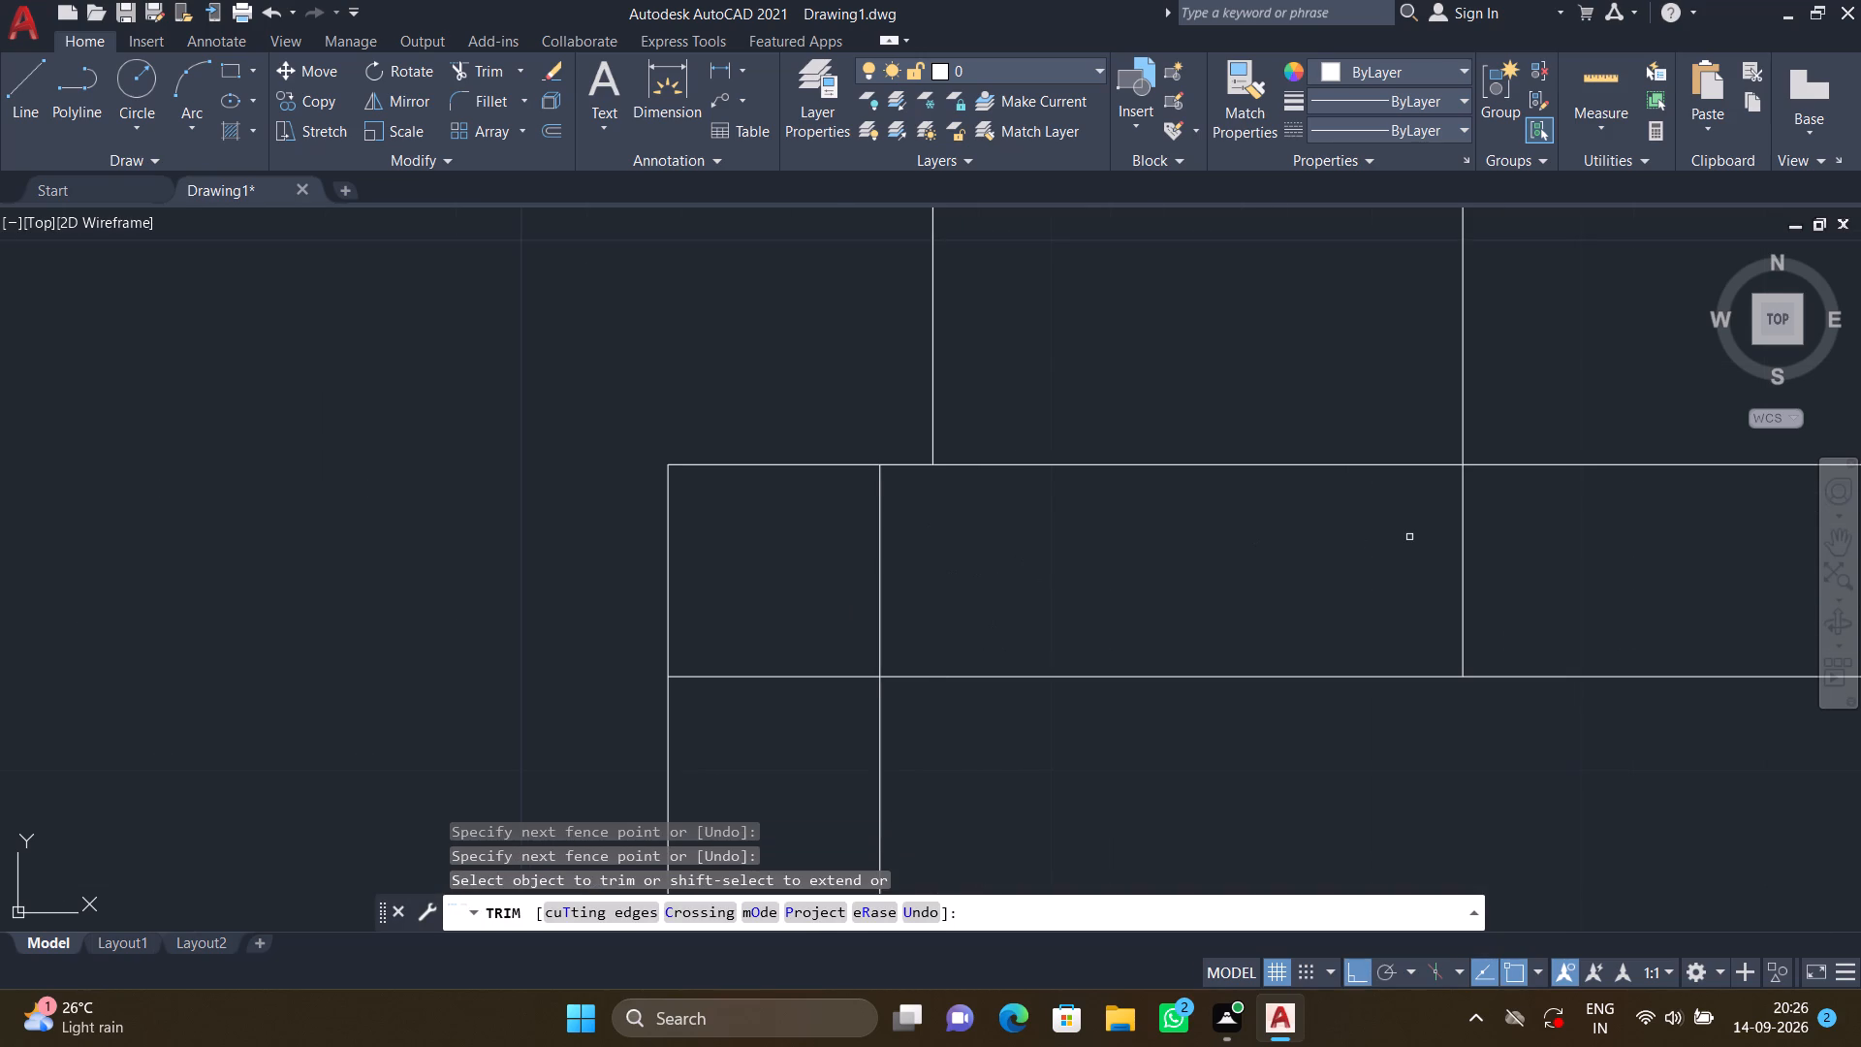
click(1408, 533)
click(1538, 528)
scroll(1510, 520, down, 4)
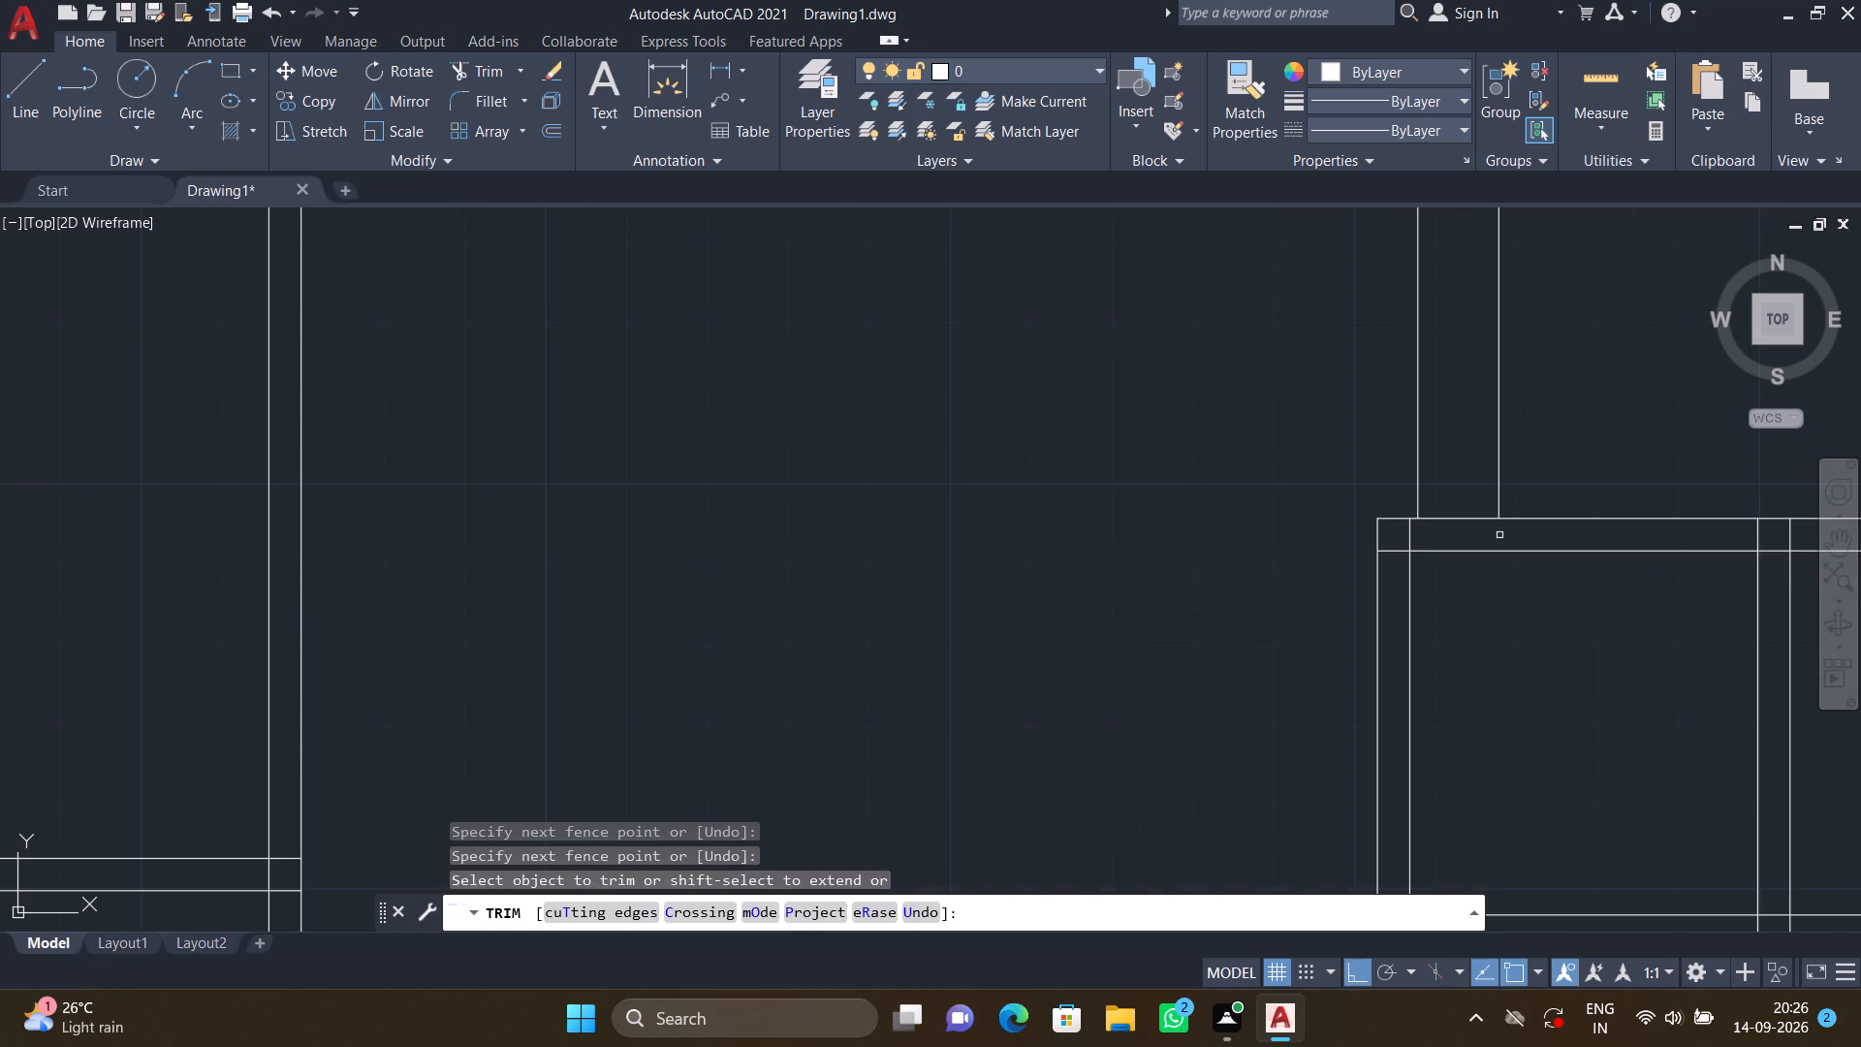
key(Return)
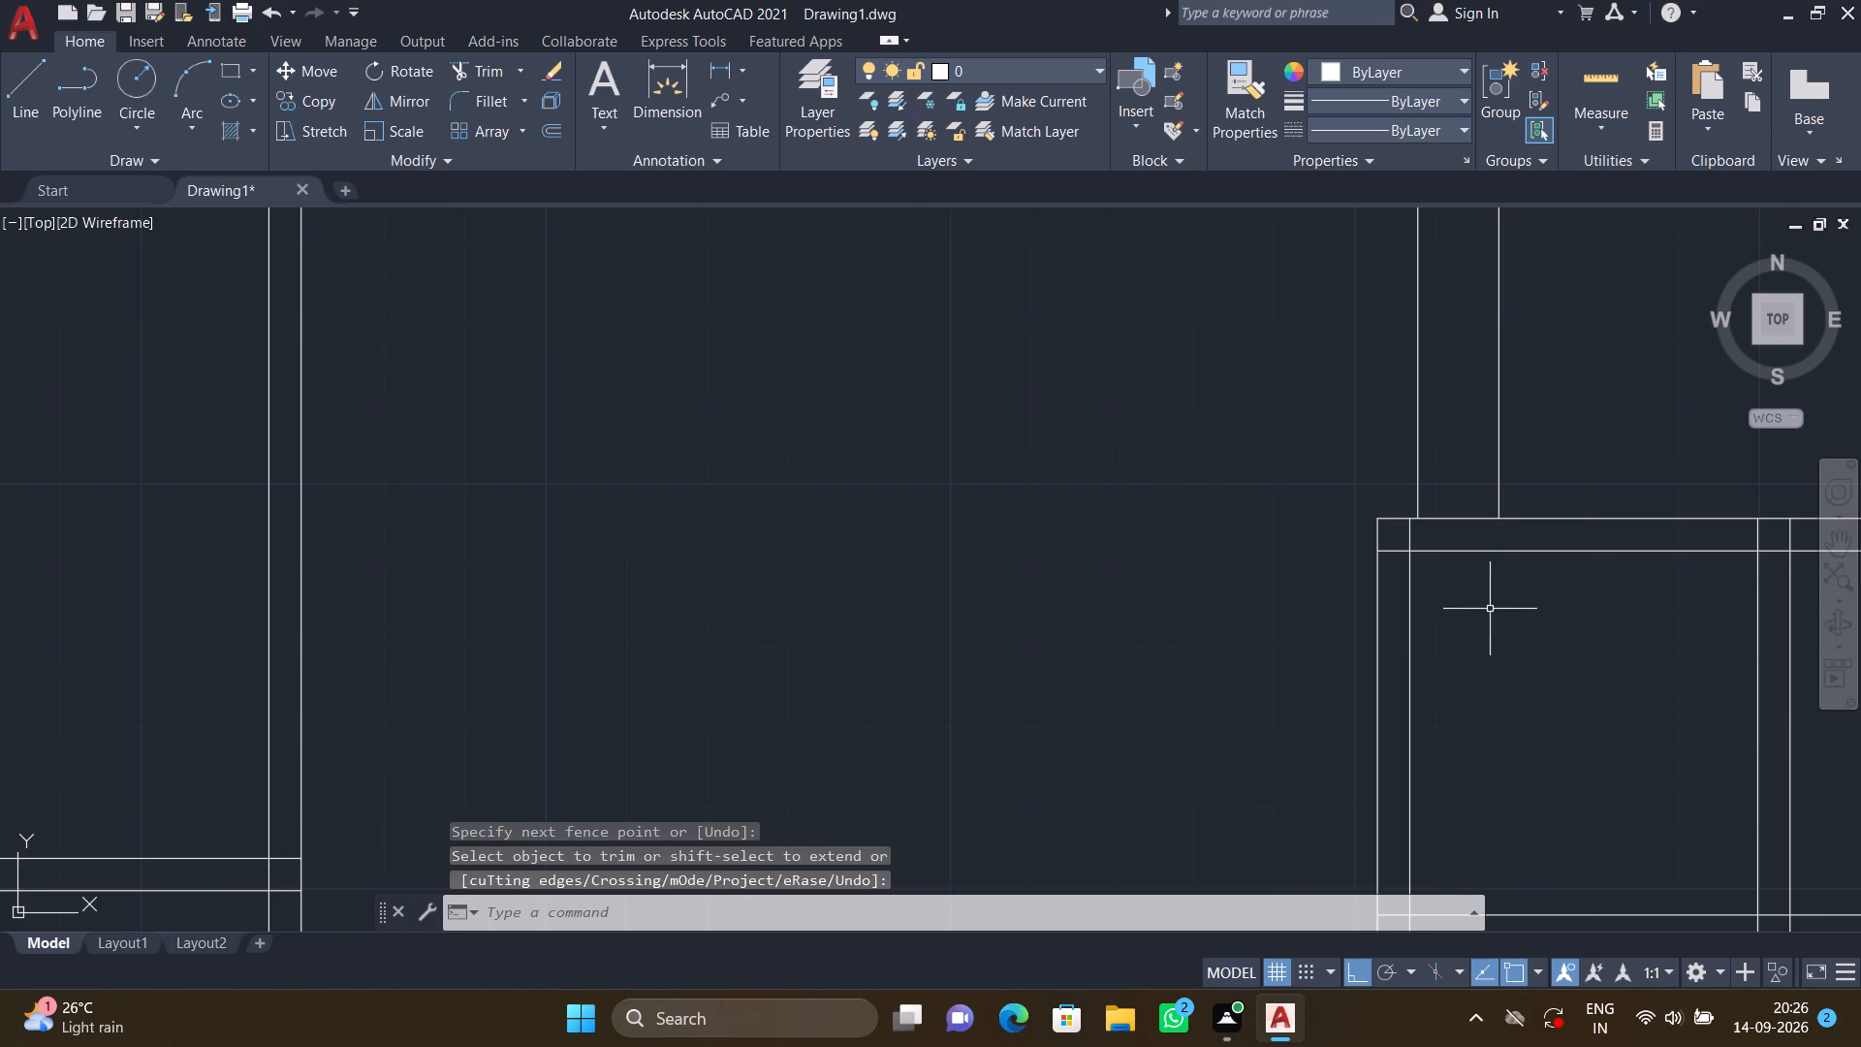
Extend both lines of the small room's bottom partition left to the vertical partition of the left-side rooms.
scroll(1490, 609, down, 2)
middle_drag(1487, 617, 1170, 570)
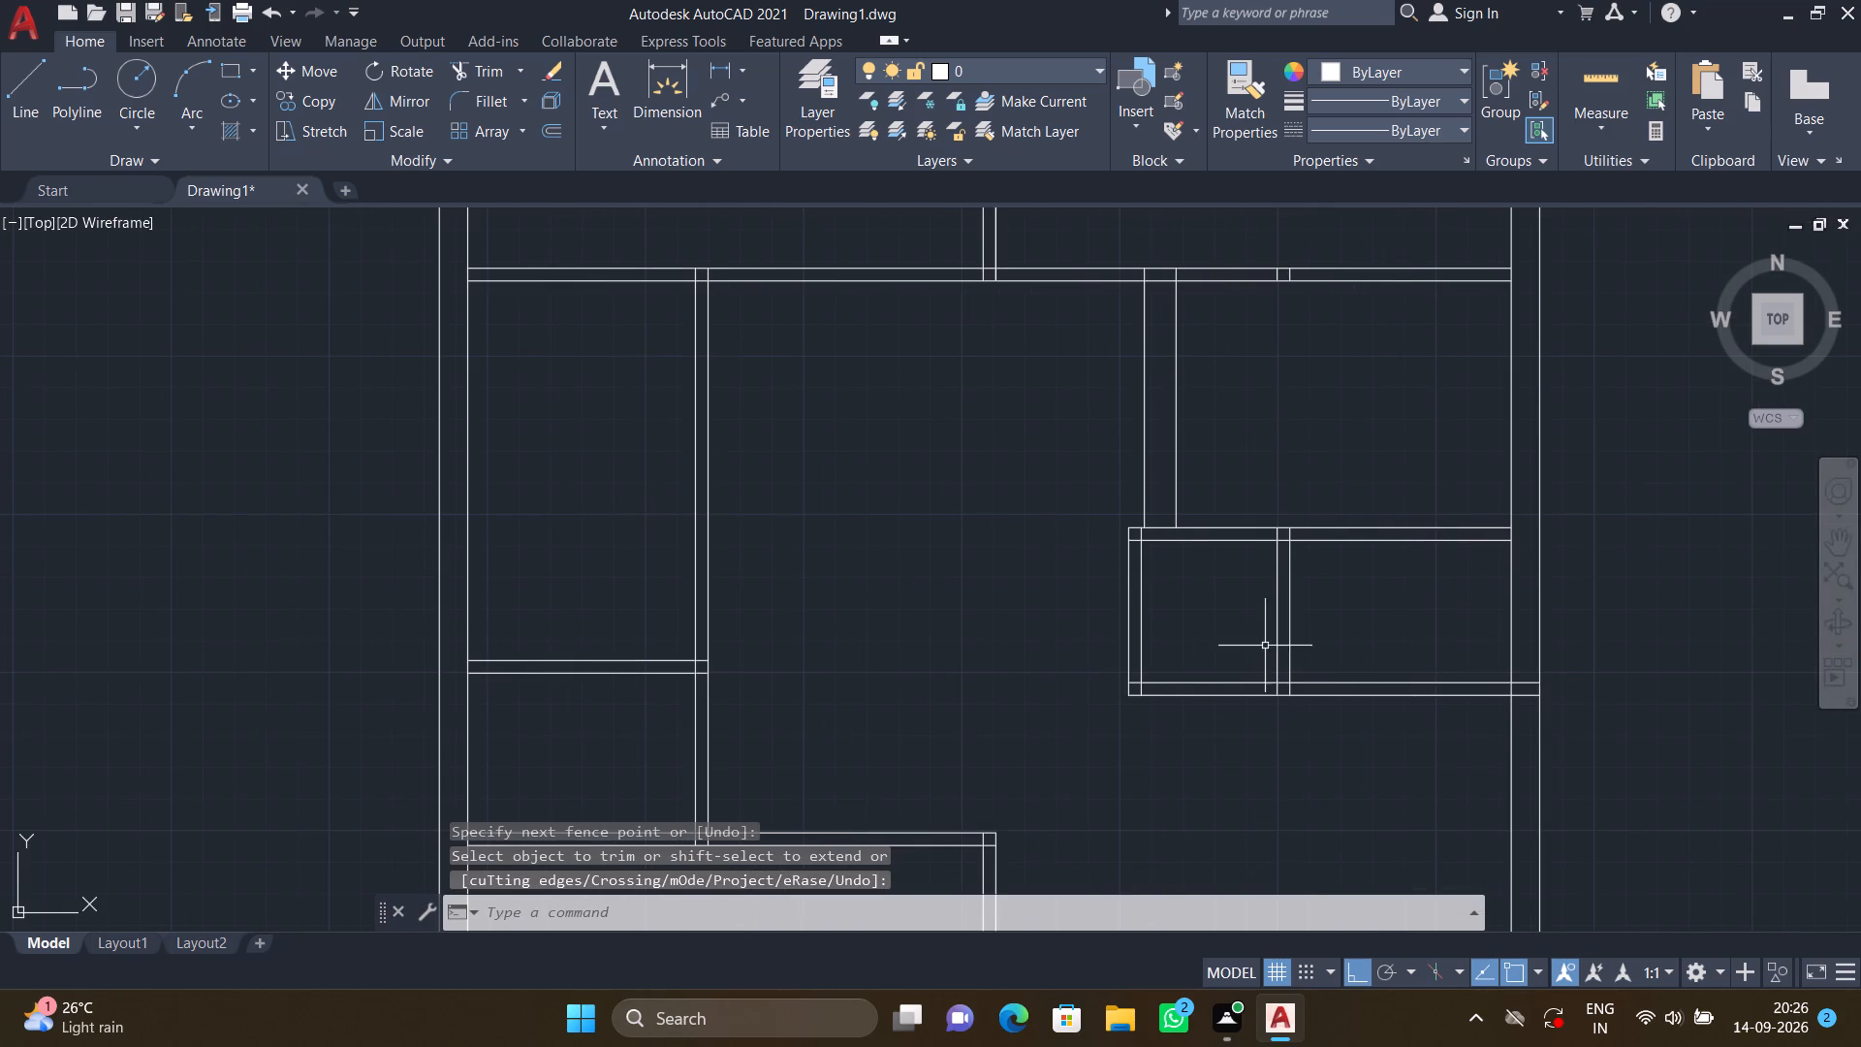
scroll(1255, 619, down, 1)
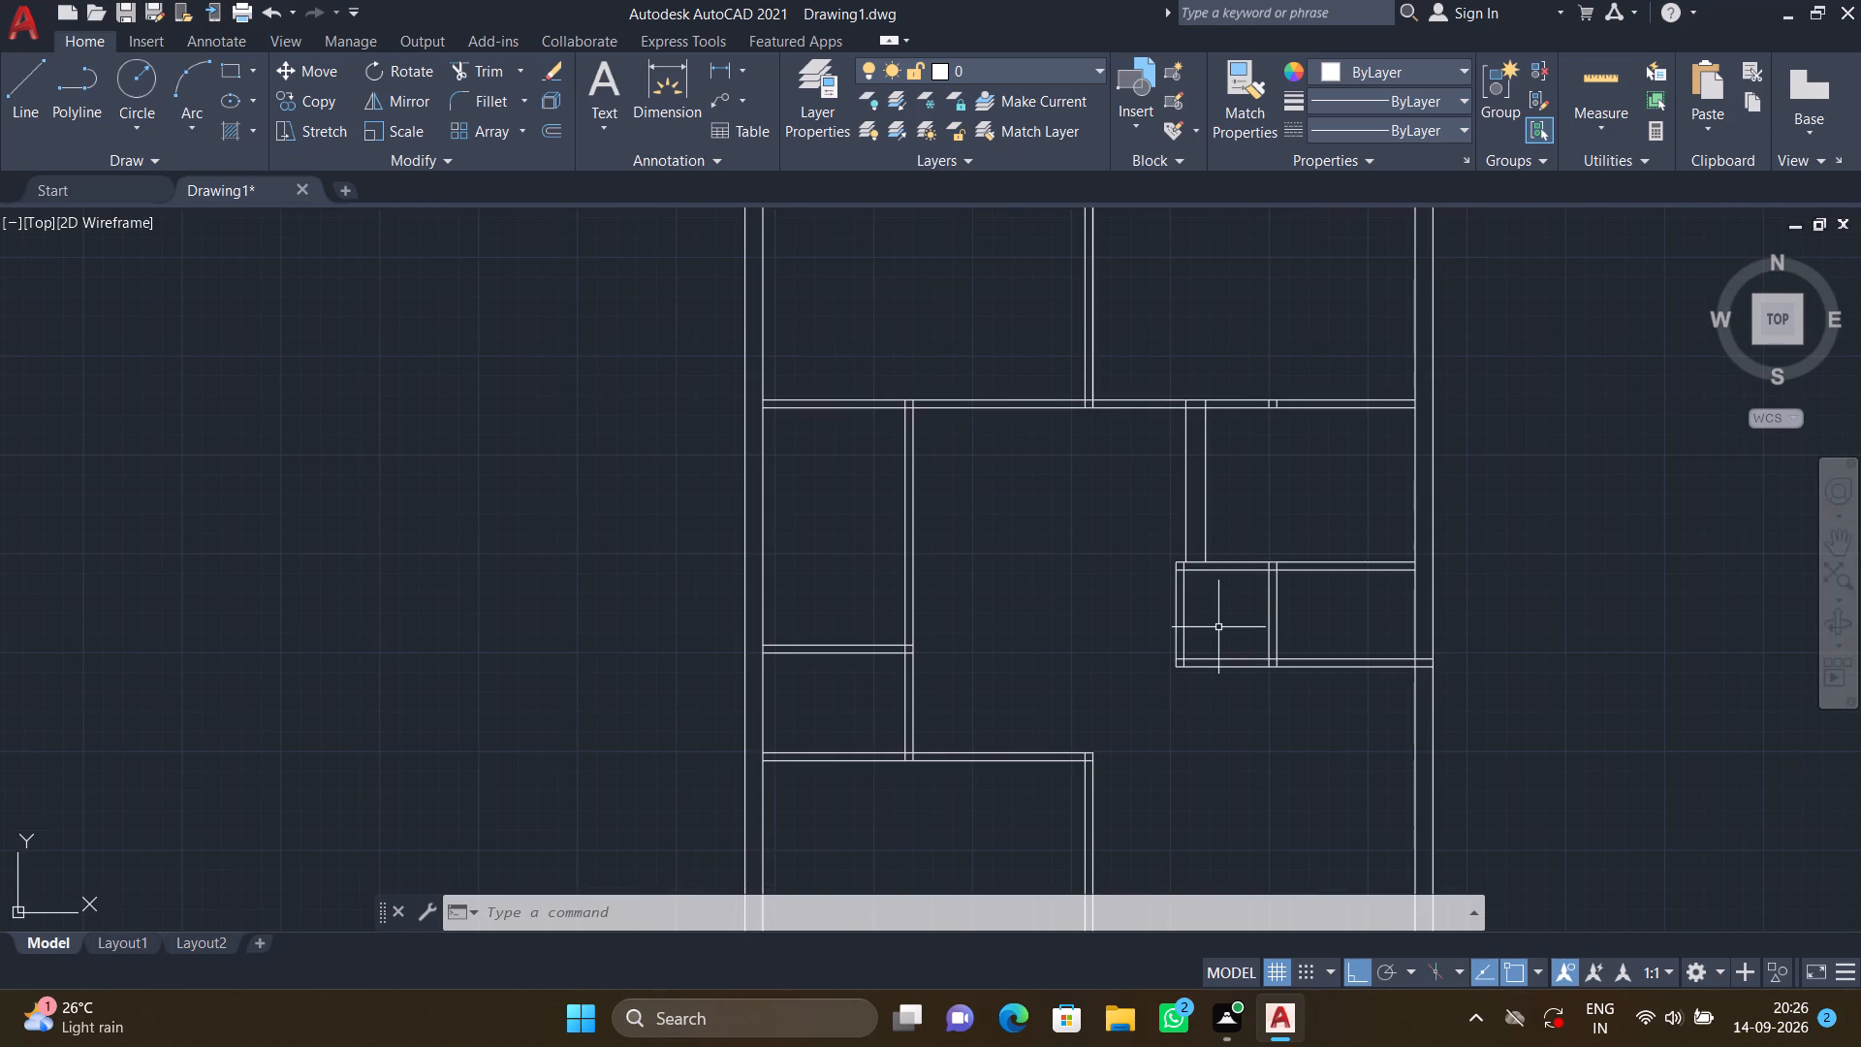
middle_drag(1176, 740, 1174, 737)
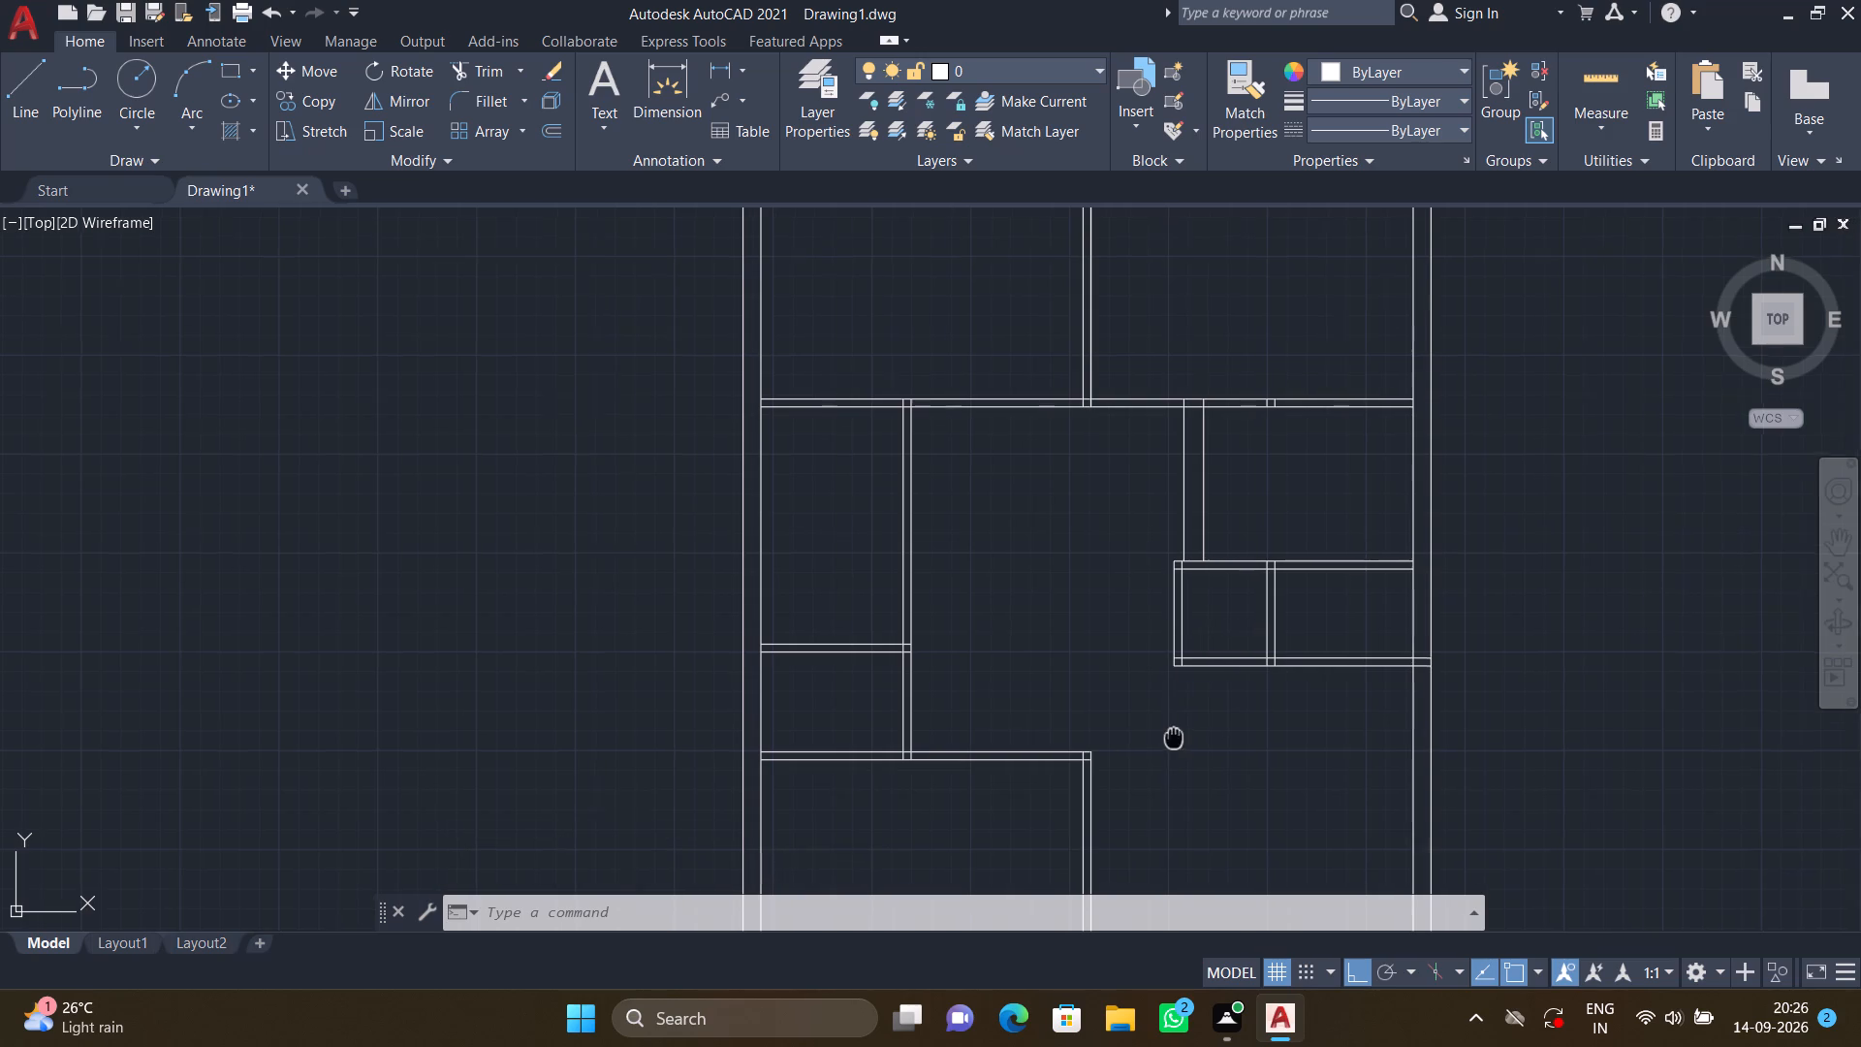
middle_drag(1174, 737, 1133, 494)
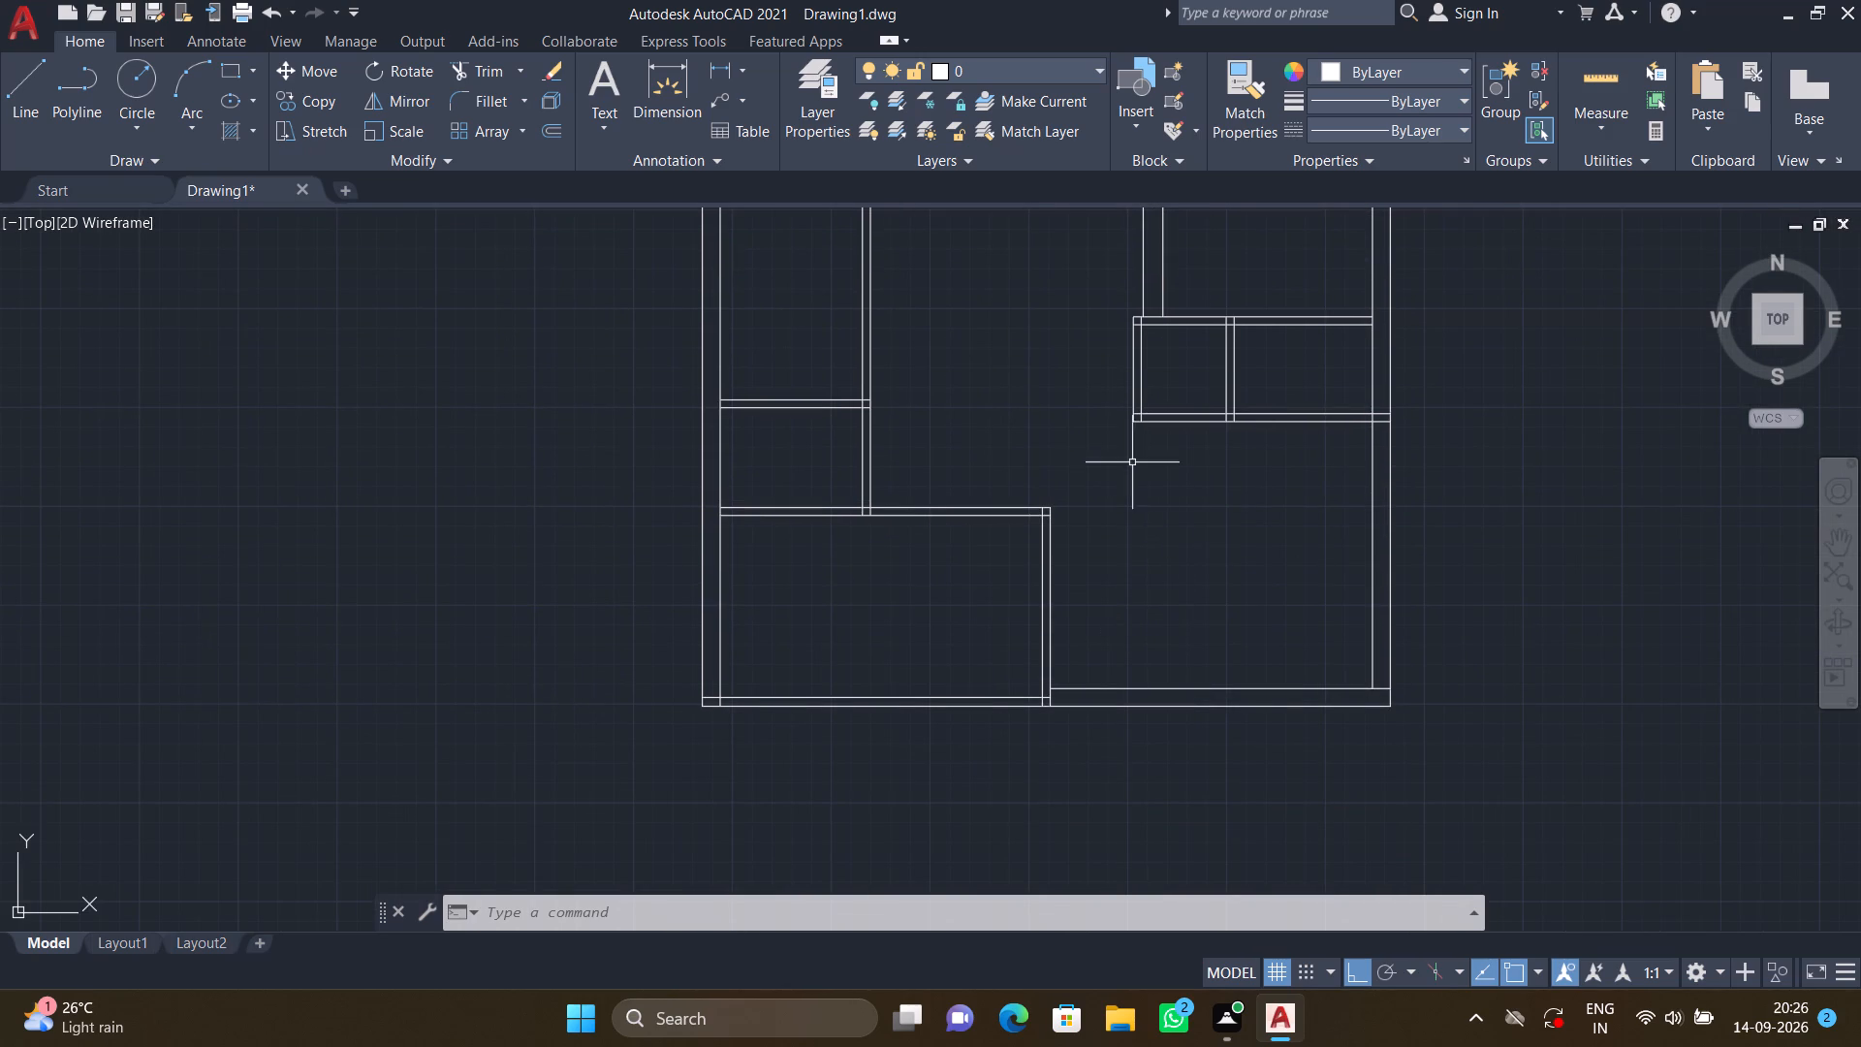
scroll(1118, 435, up, 1)
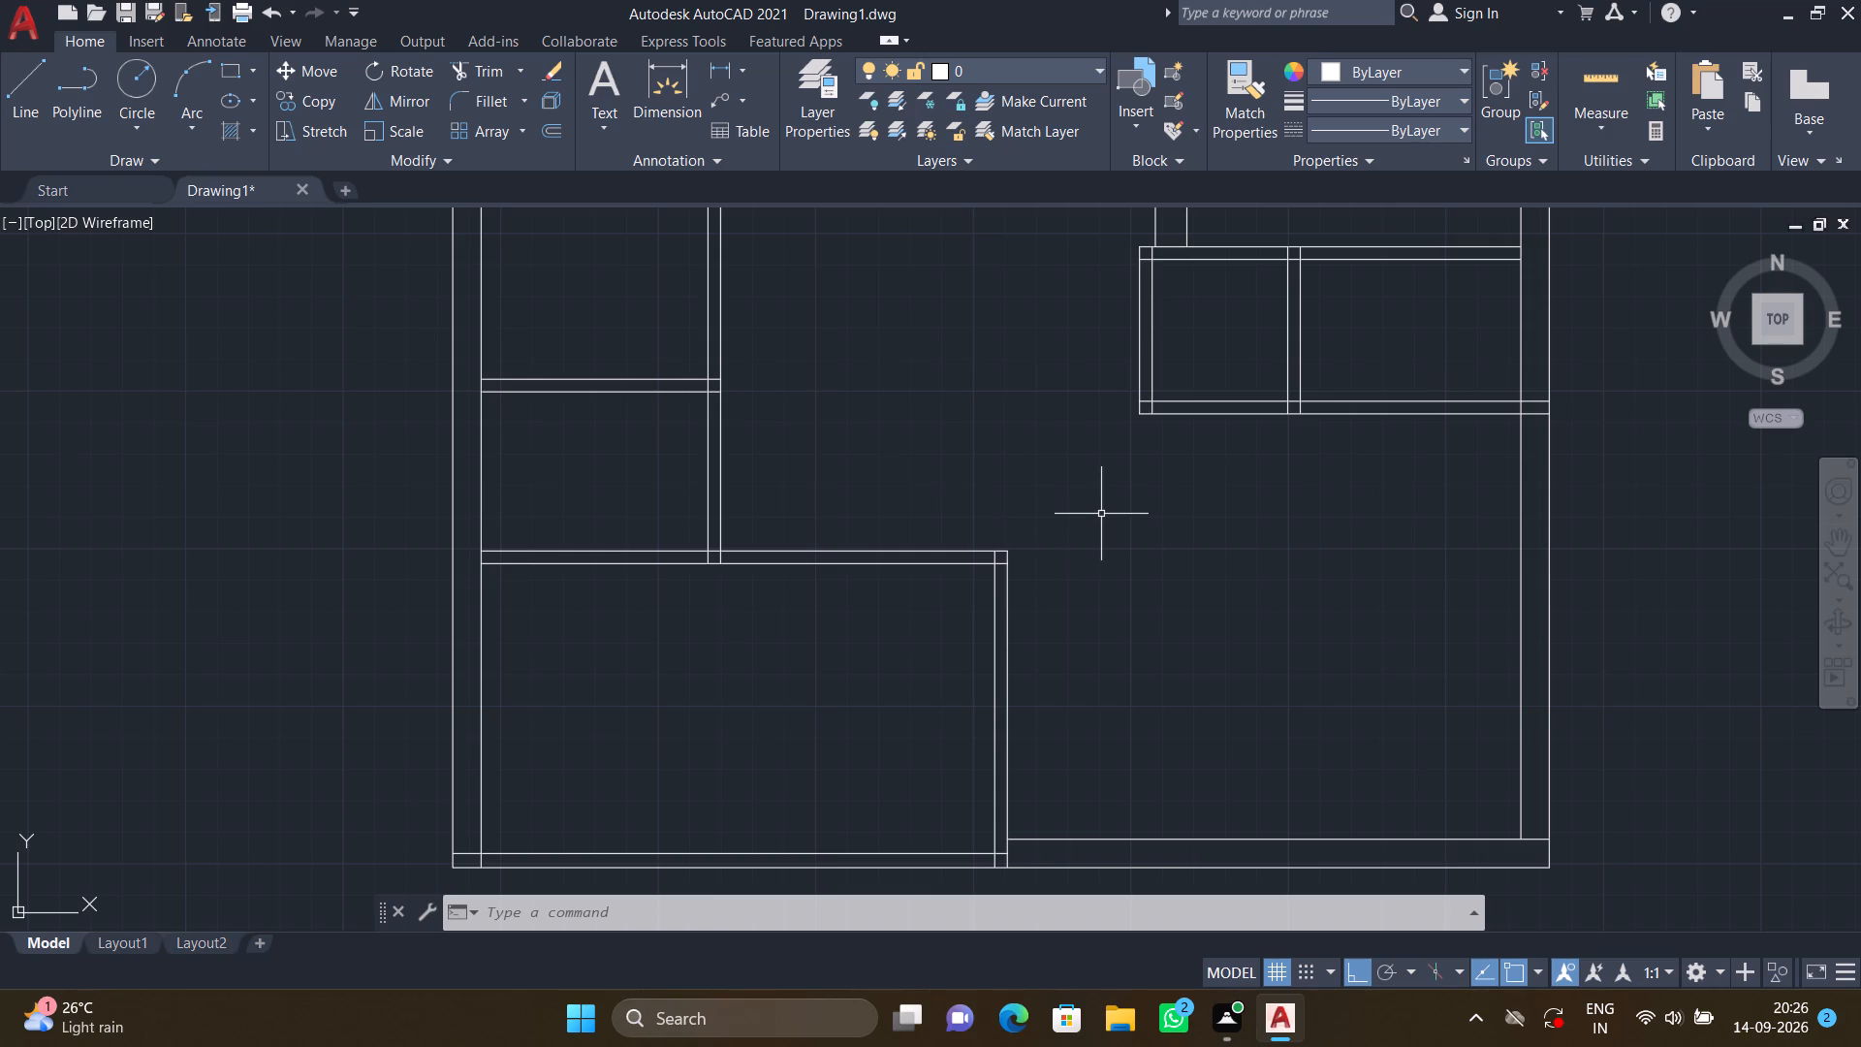
text(EX)
key(Return)
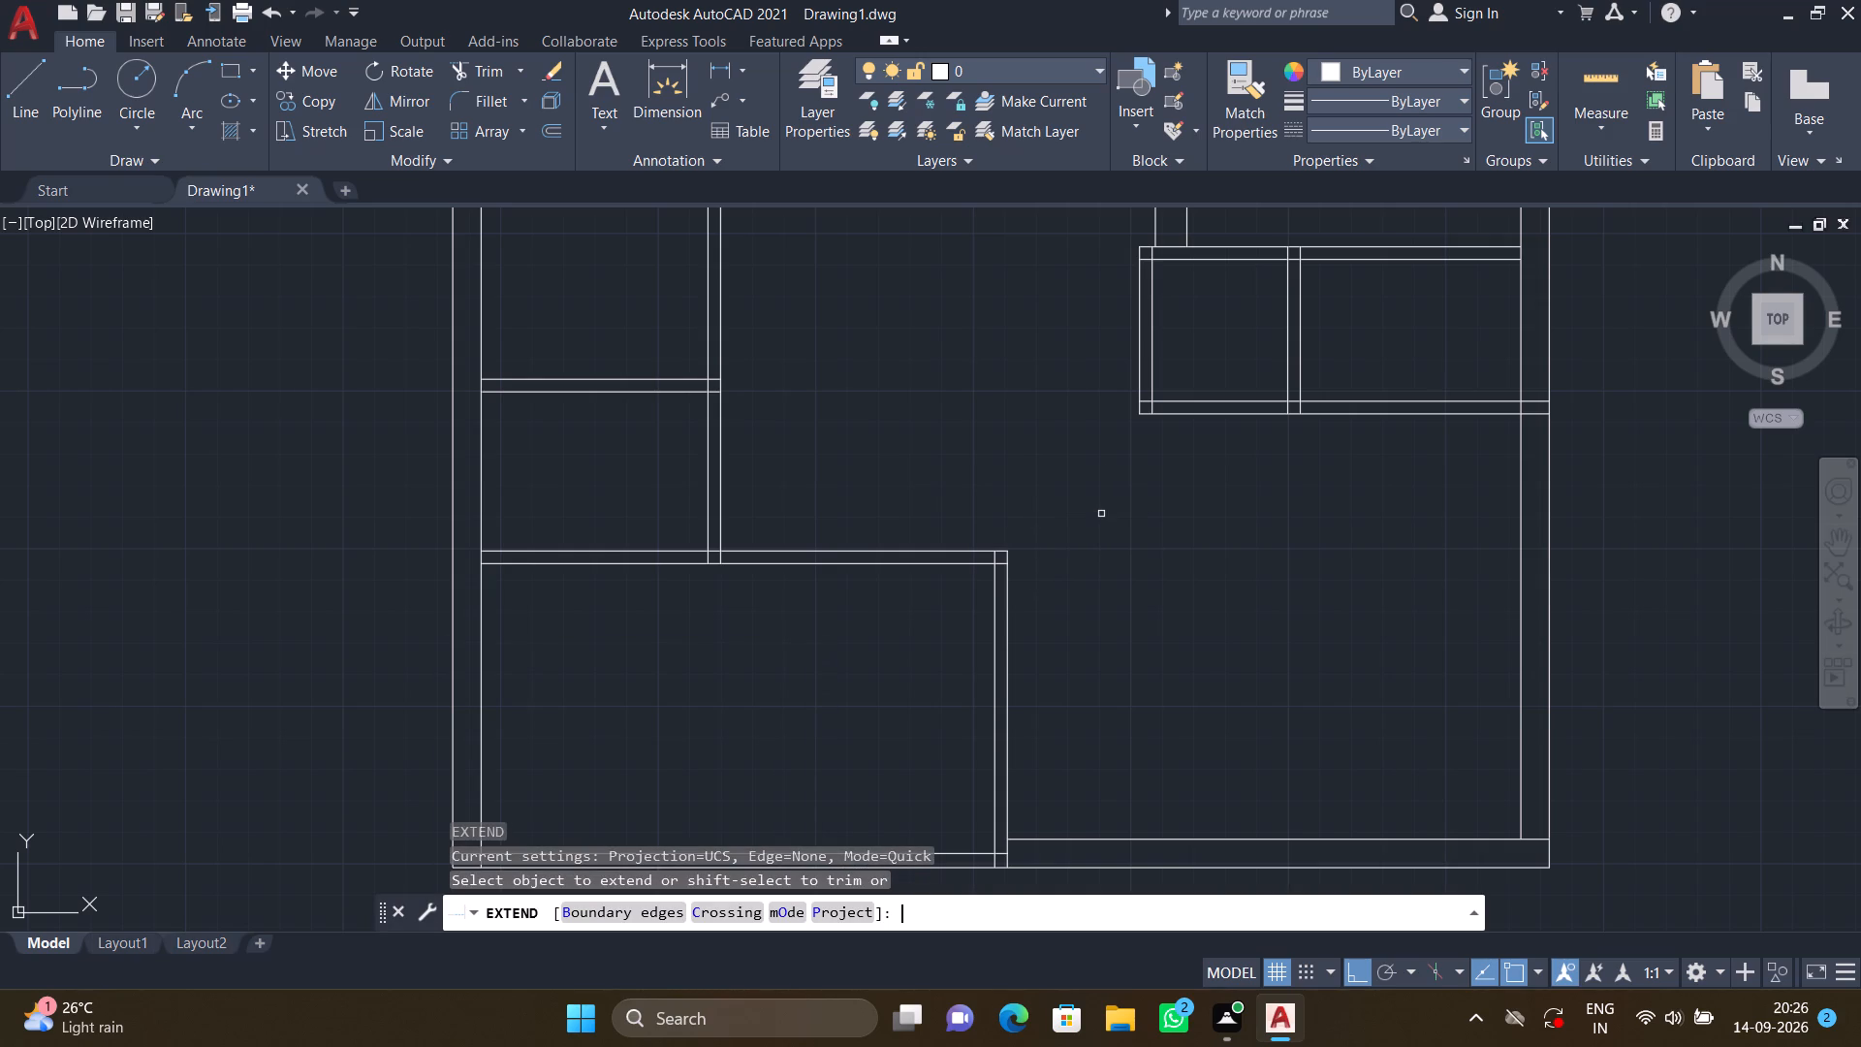
click(1191, 417)
click(1186, 399)
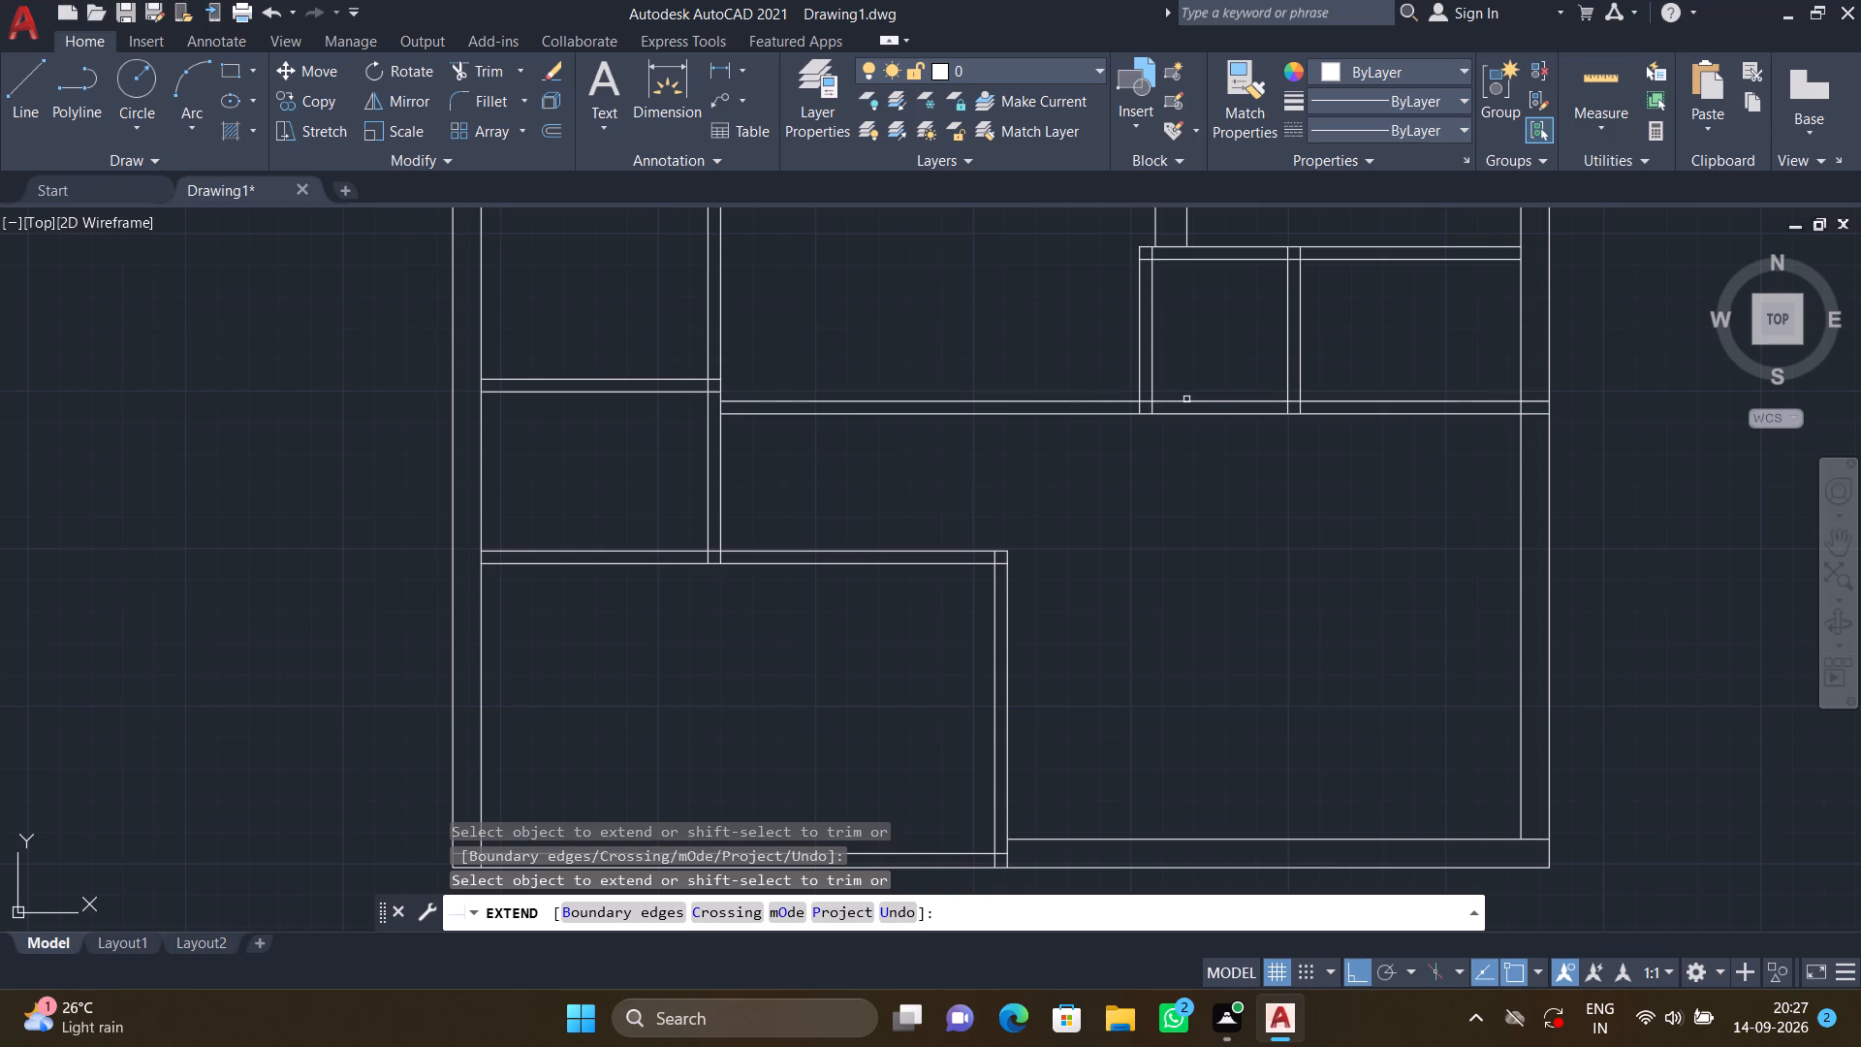
Extend both lines of the lower-left room's right partition up to the extended horizontal partition.
scroll(977, 564, up, 2)
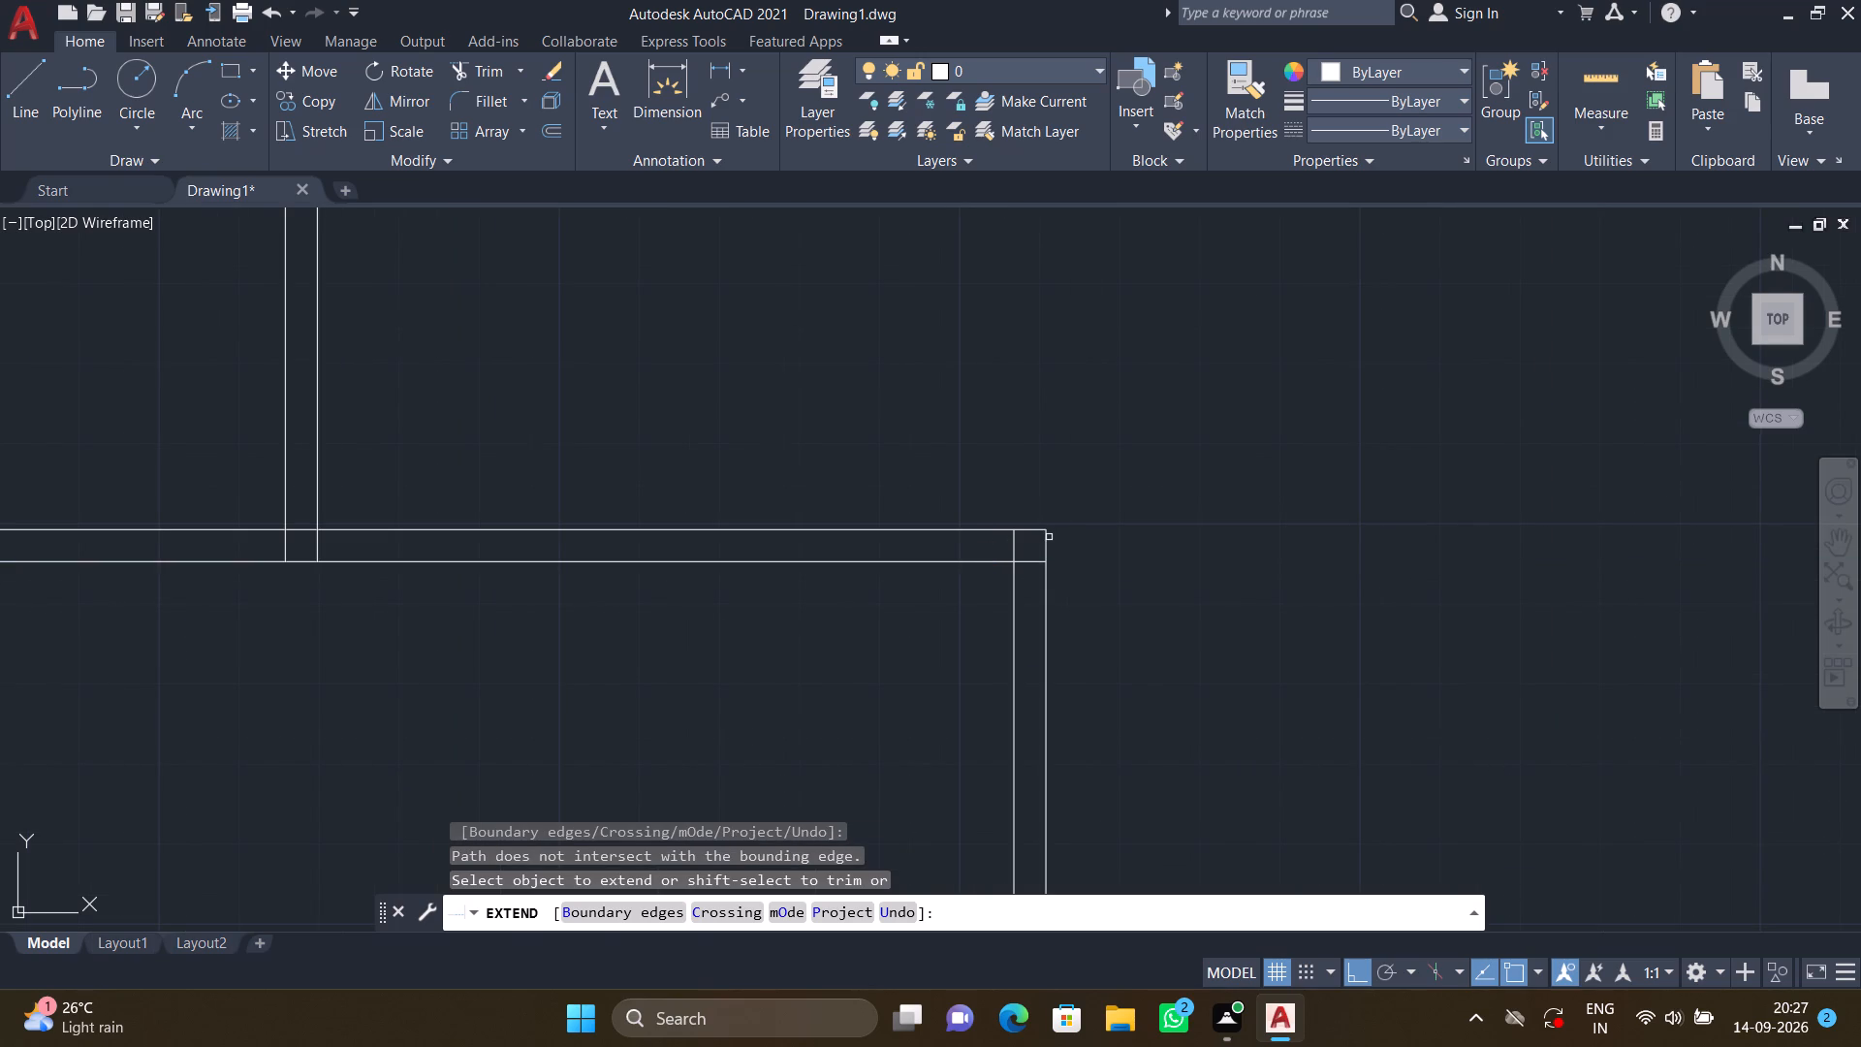
scroll(1054, 538, down, 2)
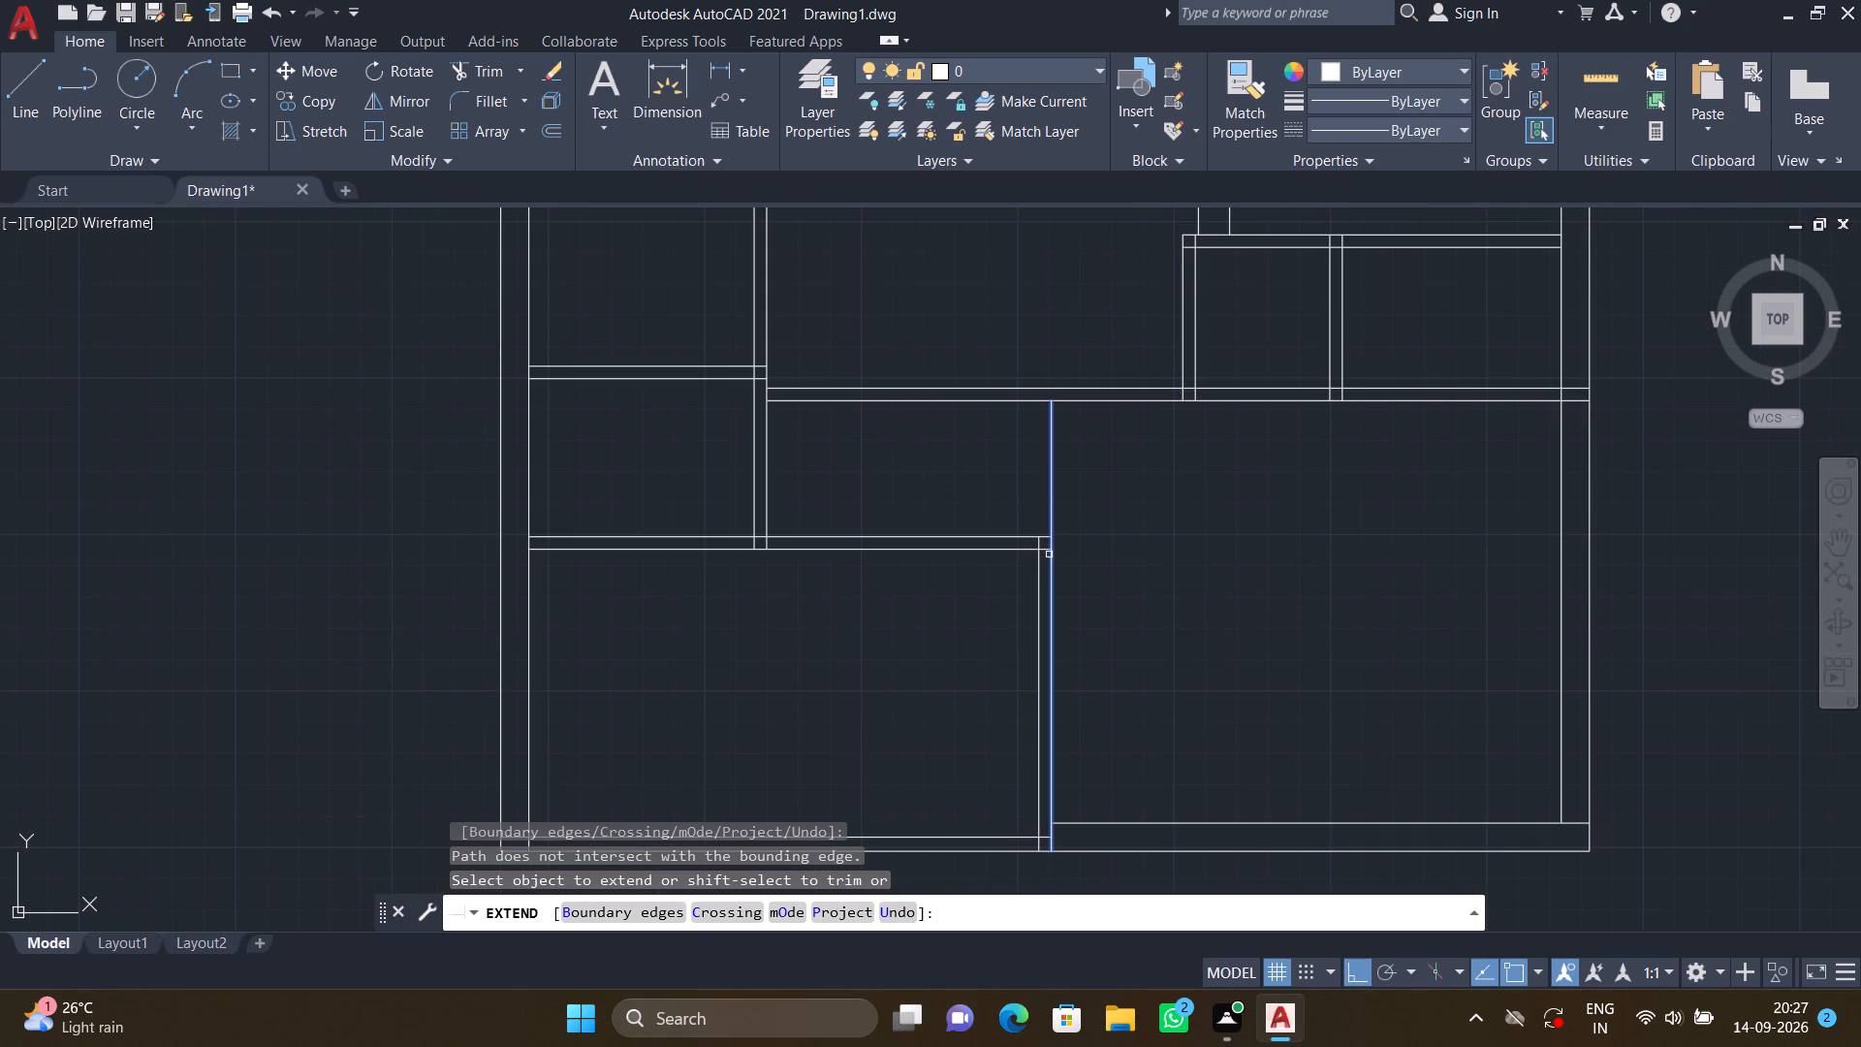
click(1049, 555)
click(1039, 554)
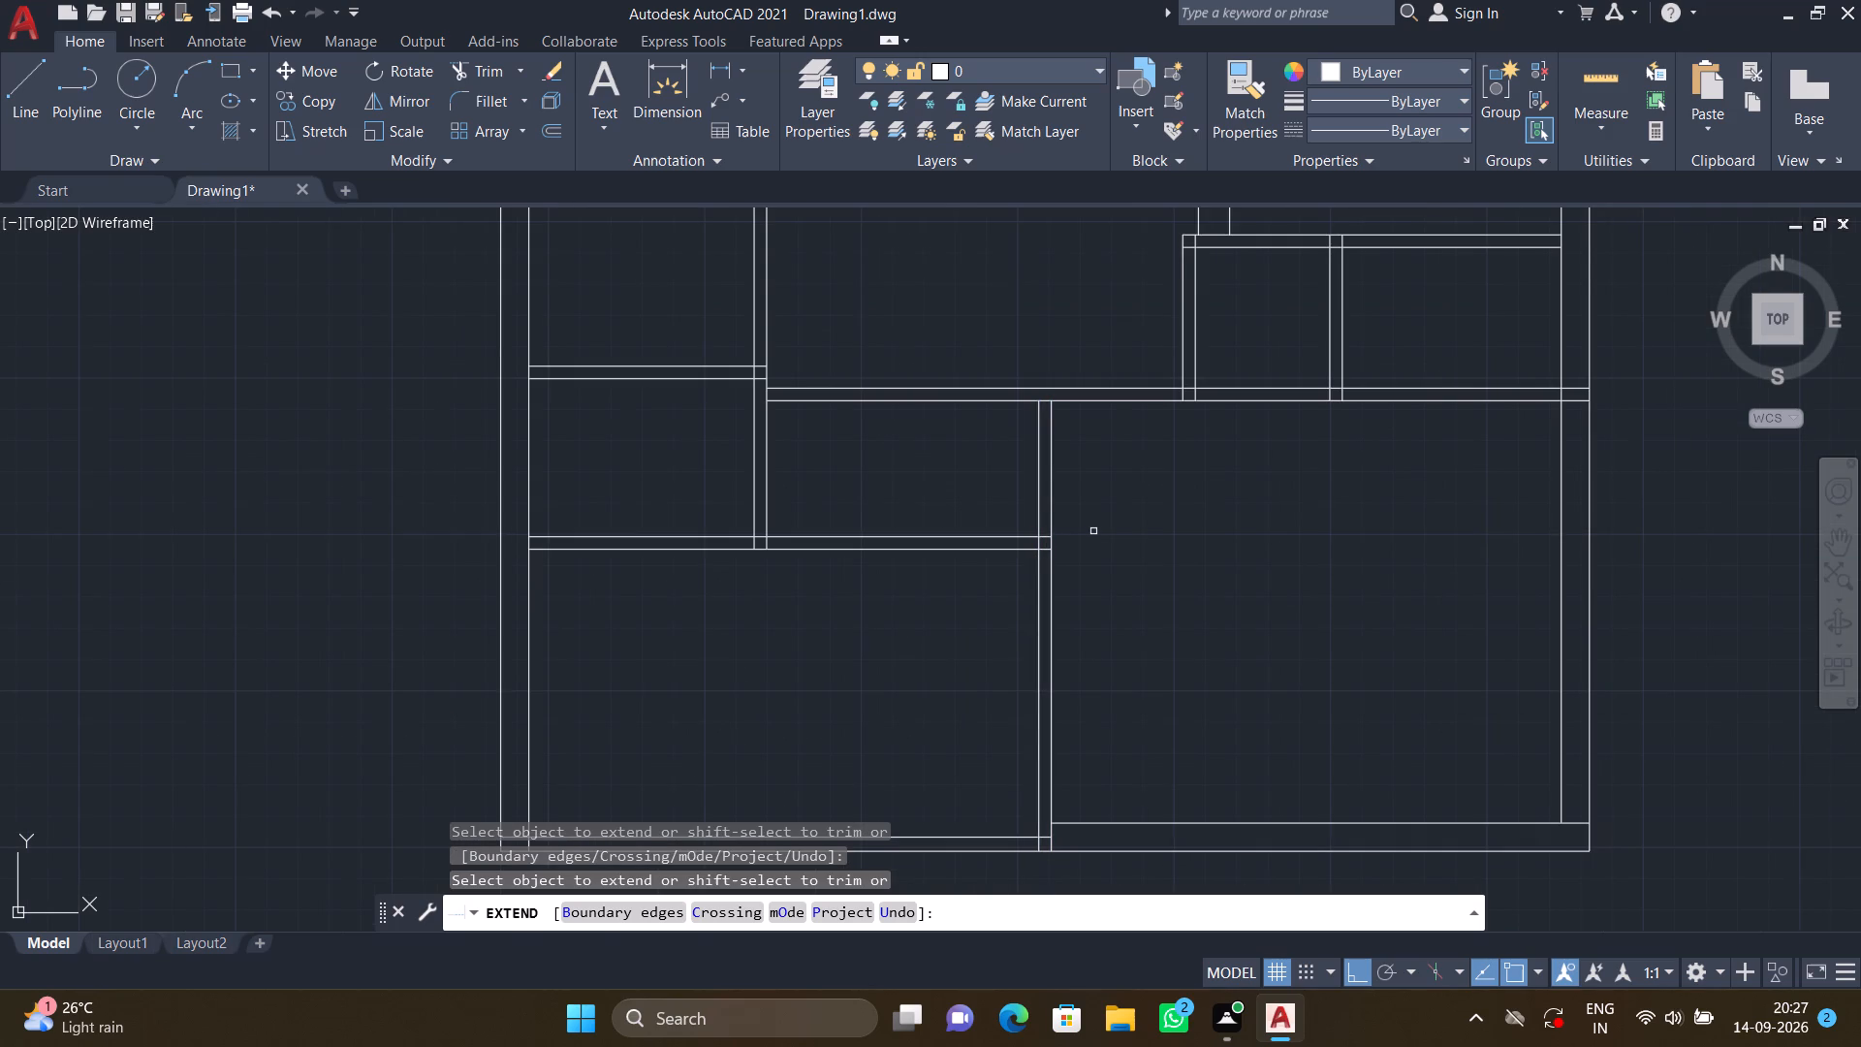
key(Return)
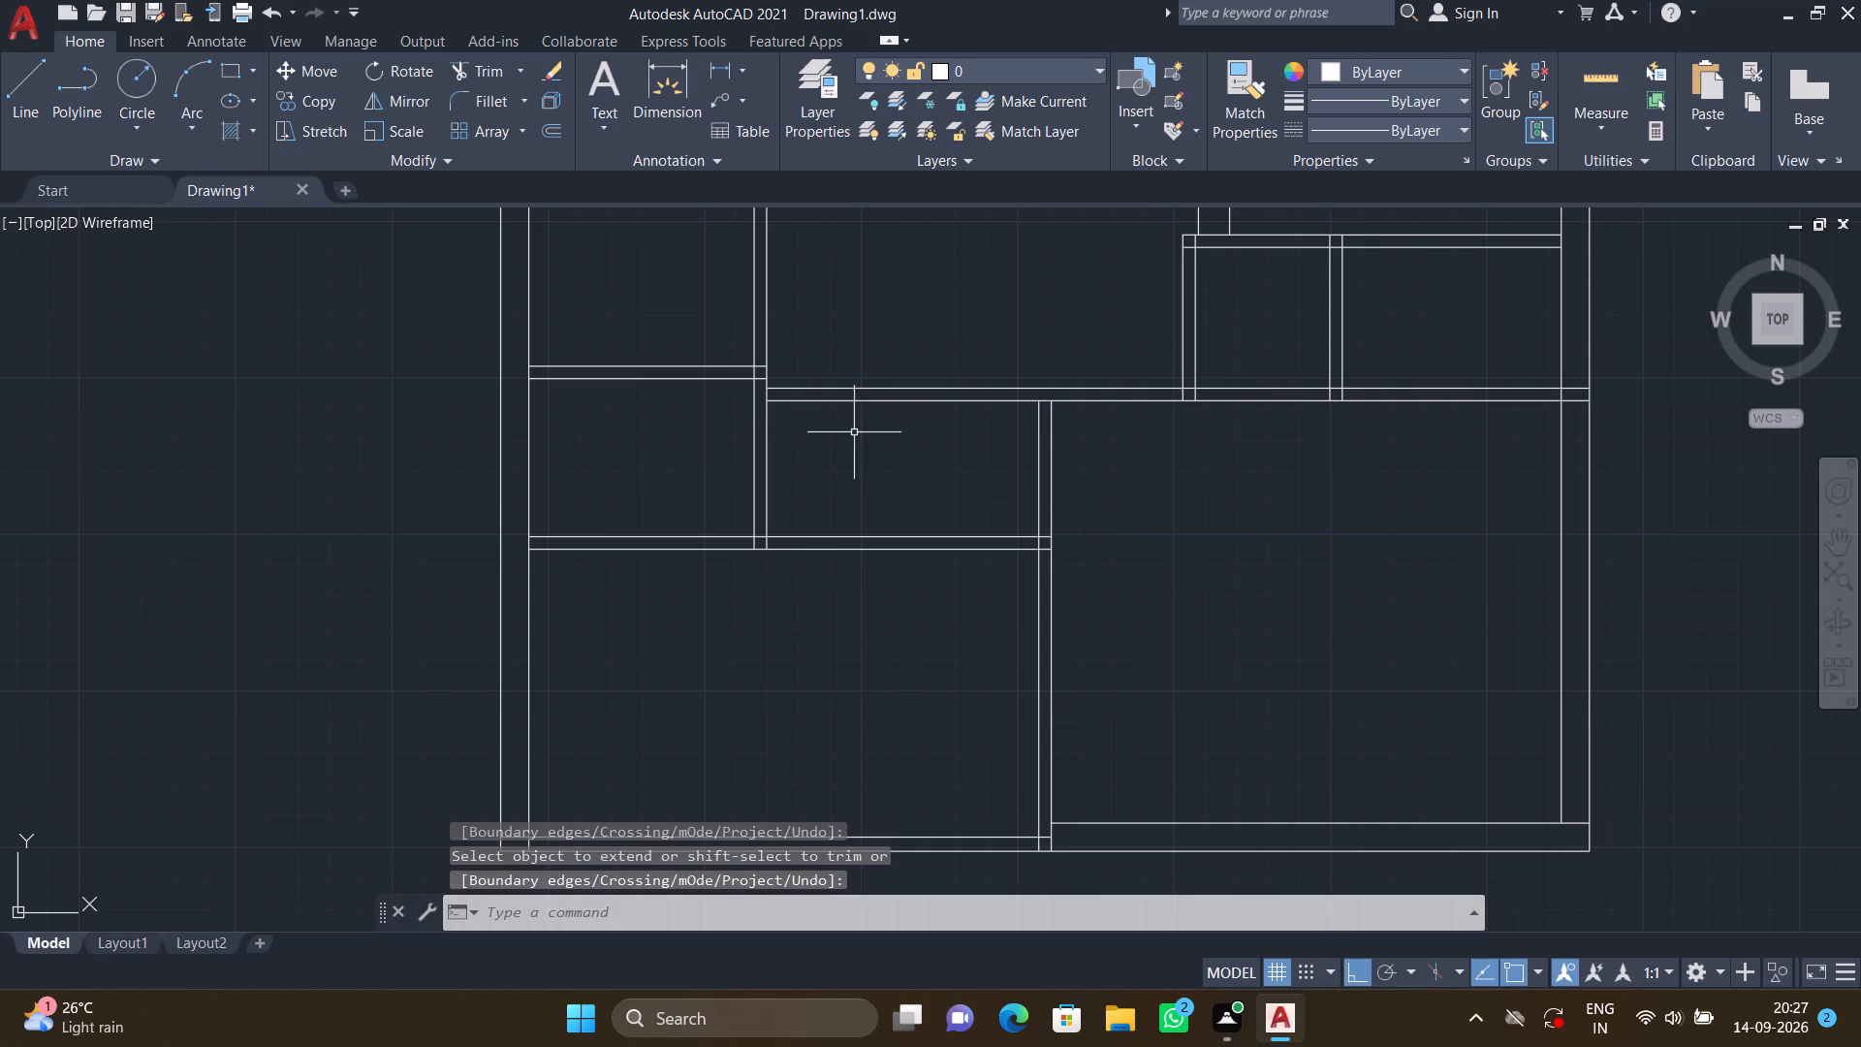
Extend both lines of the lower-left room's right partition up to the top line of the right-side horizontal partition.
scroll(1031, 414, up, 1)
text(EX)
key(Return)
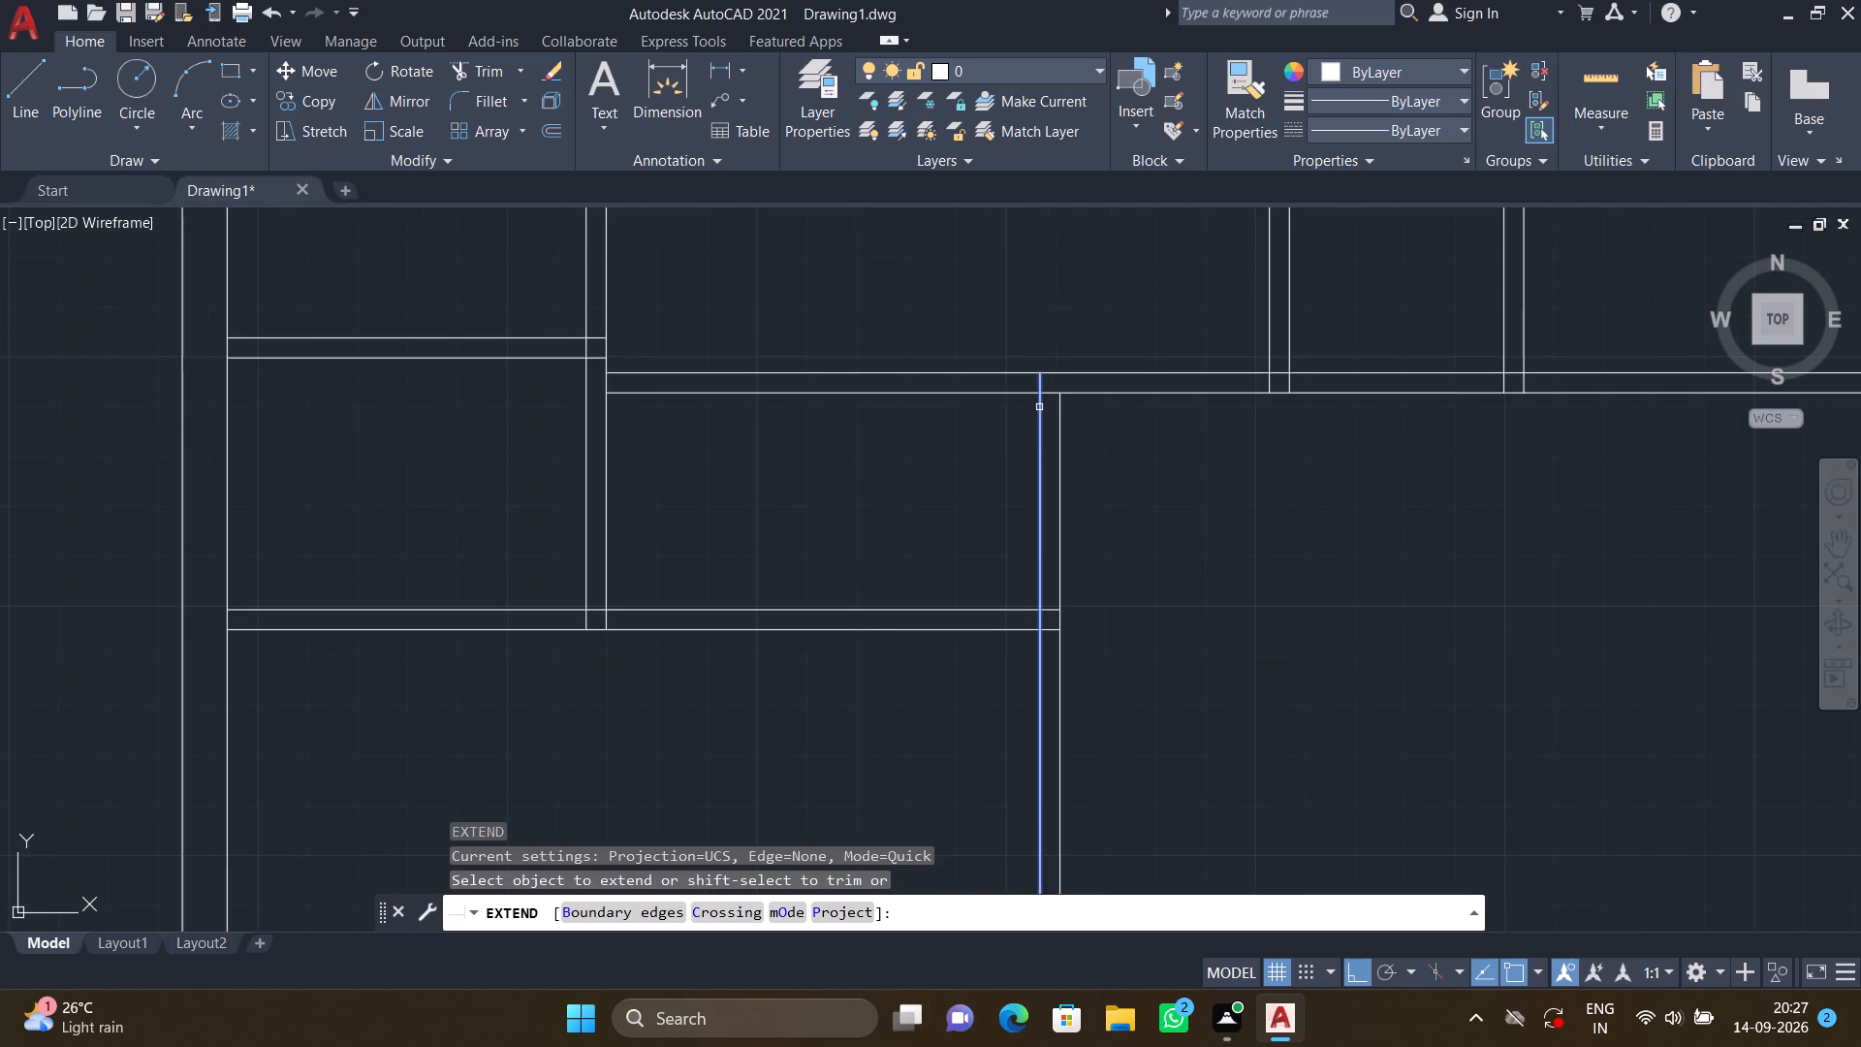
click(1039, 406)
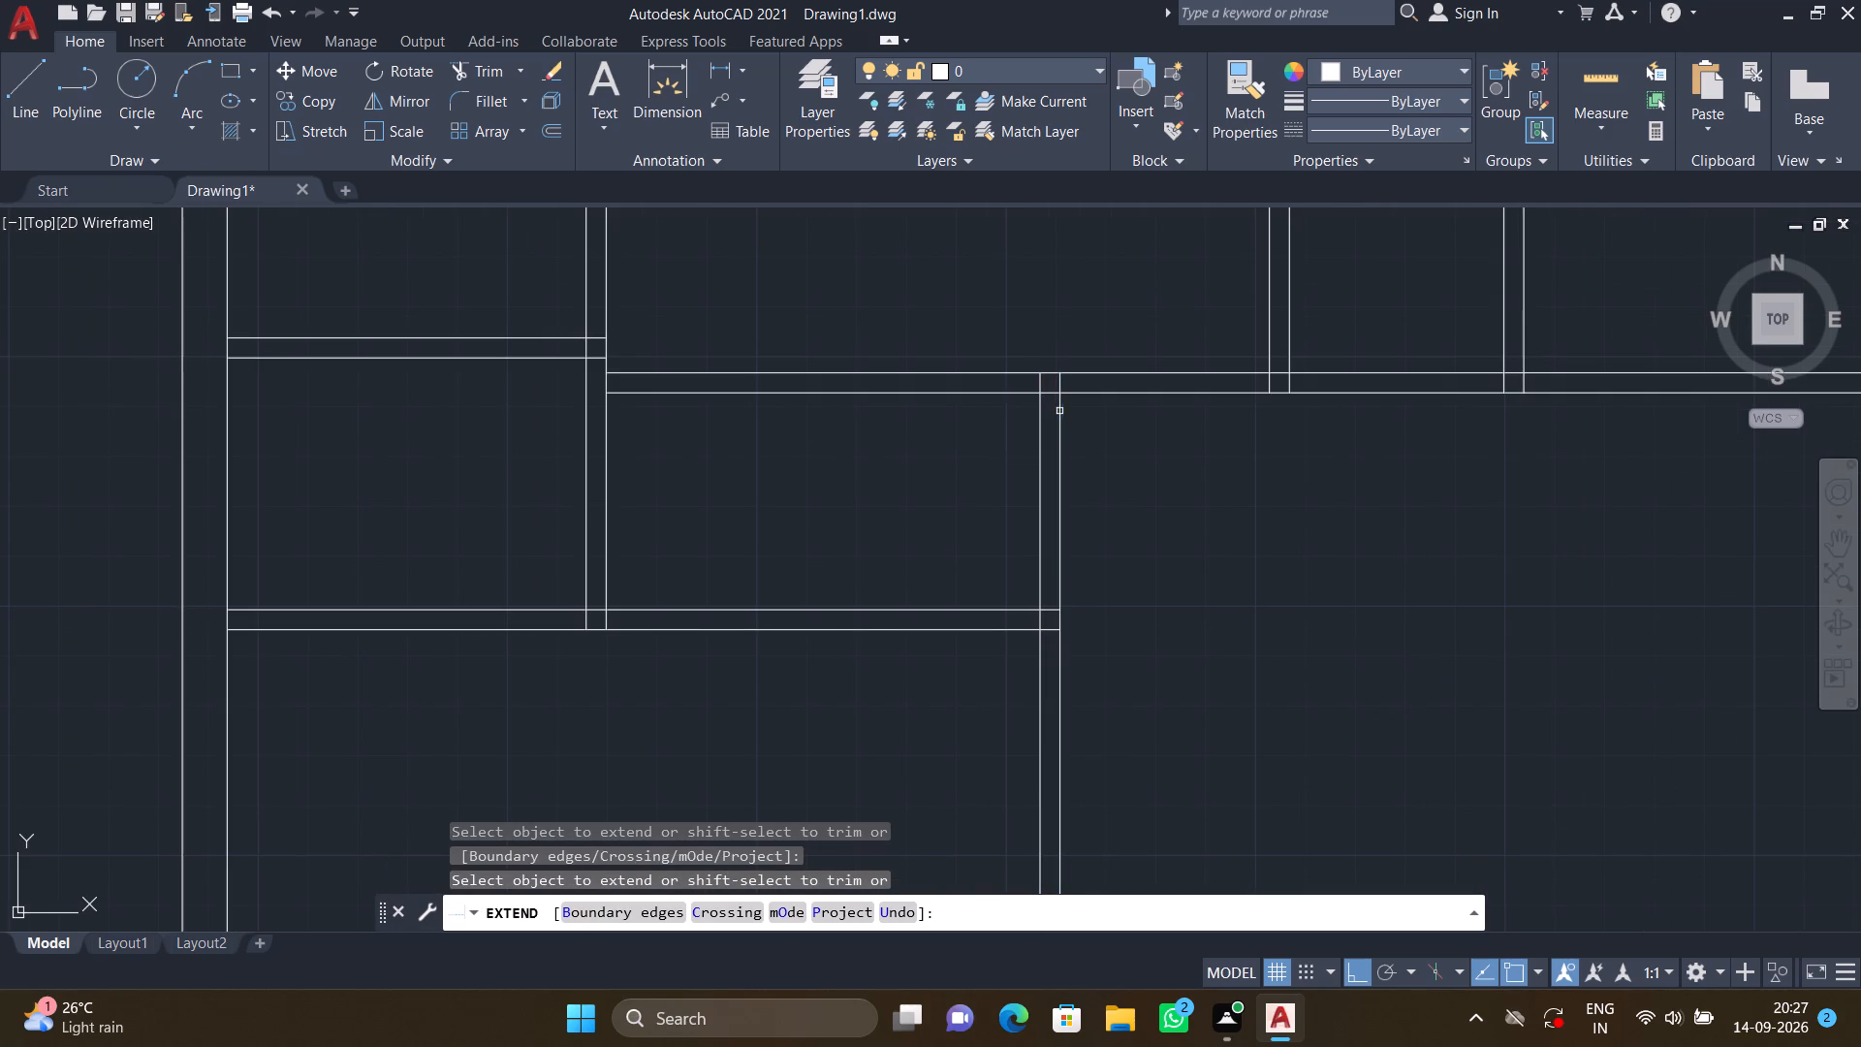
click(1059, 411)
key(Return)
Trim away both lines of the horizontal partition between the left-side rooms' vertical partition and the lower-left room's right partition.
scroll(1184, 586, down, 1)
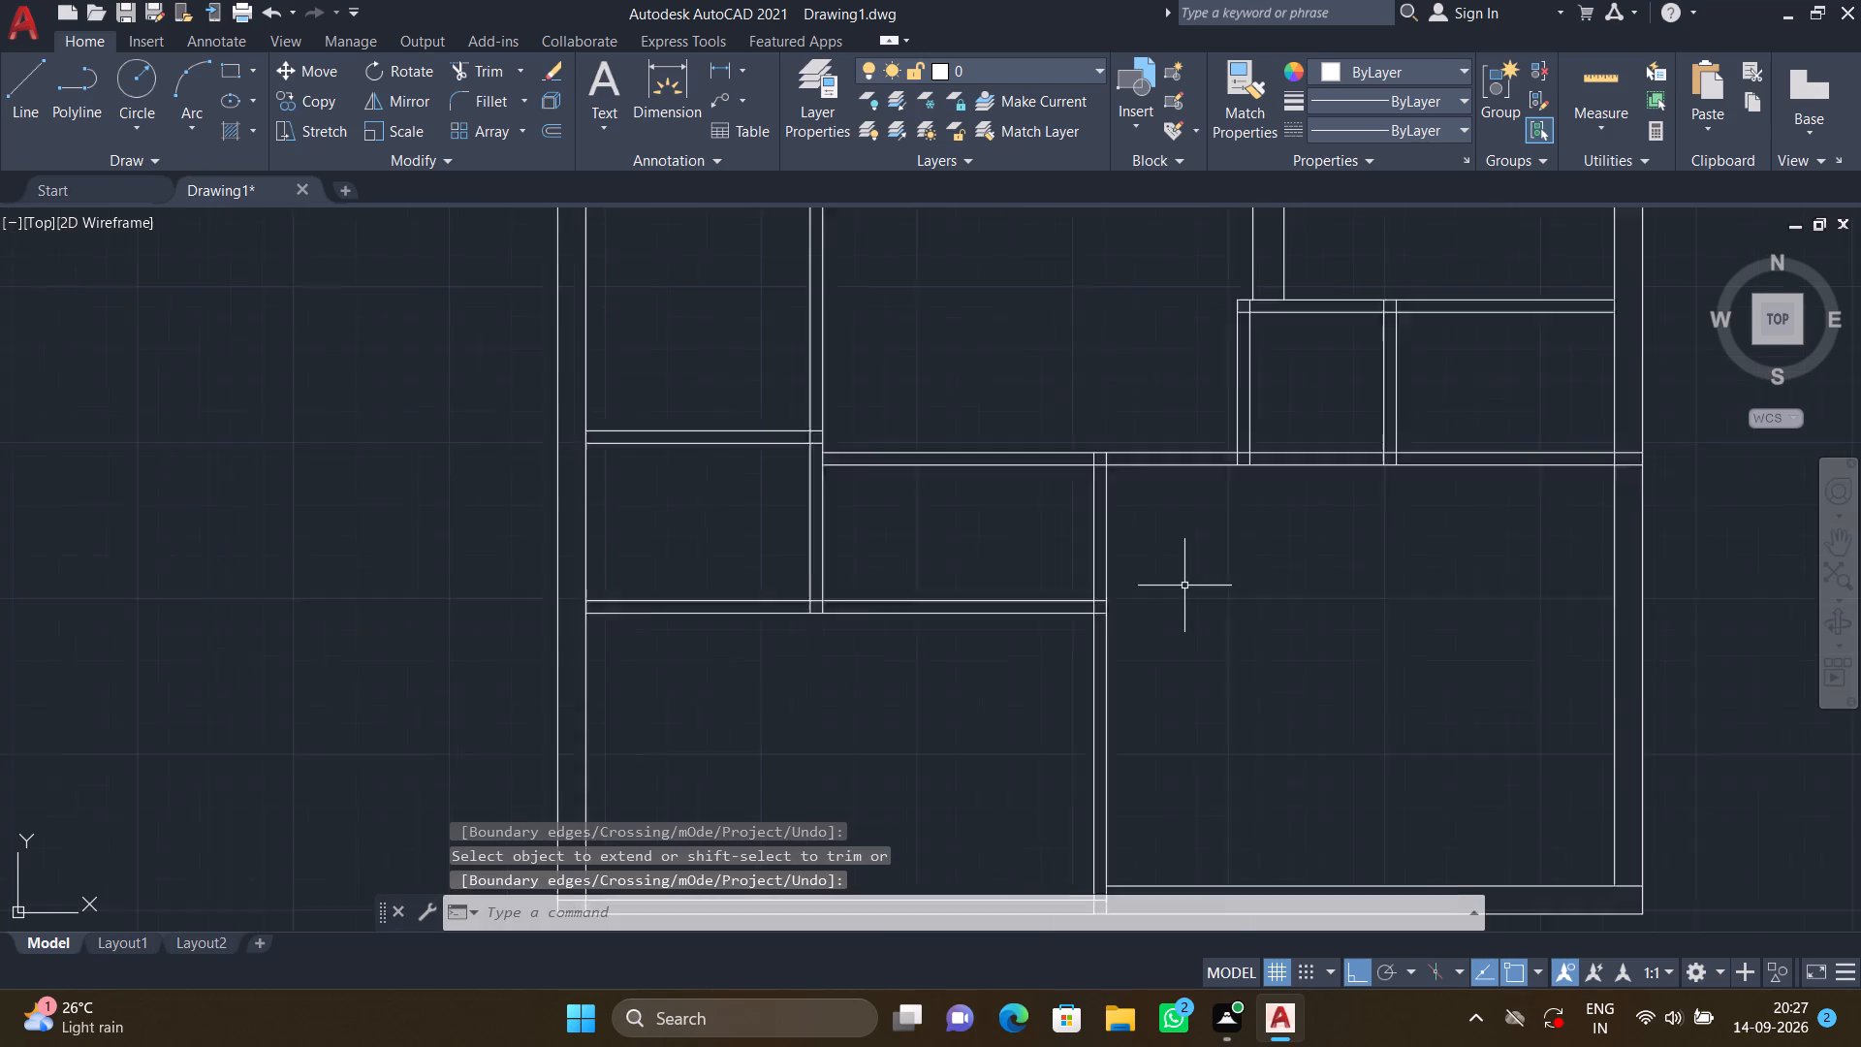
scroll(1184, 586, down, 1)
scroll(1025, 554, up, 1)
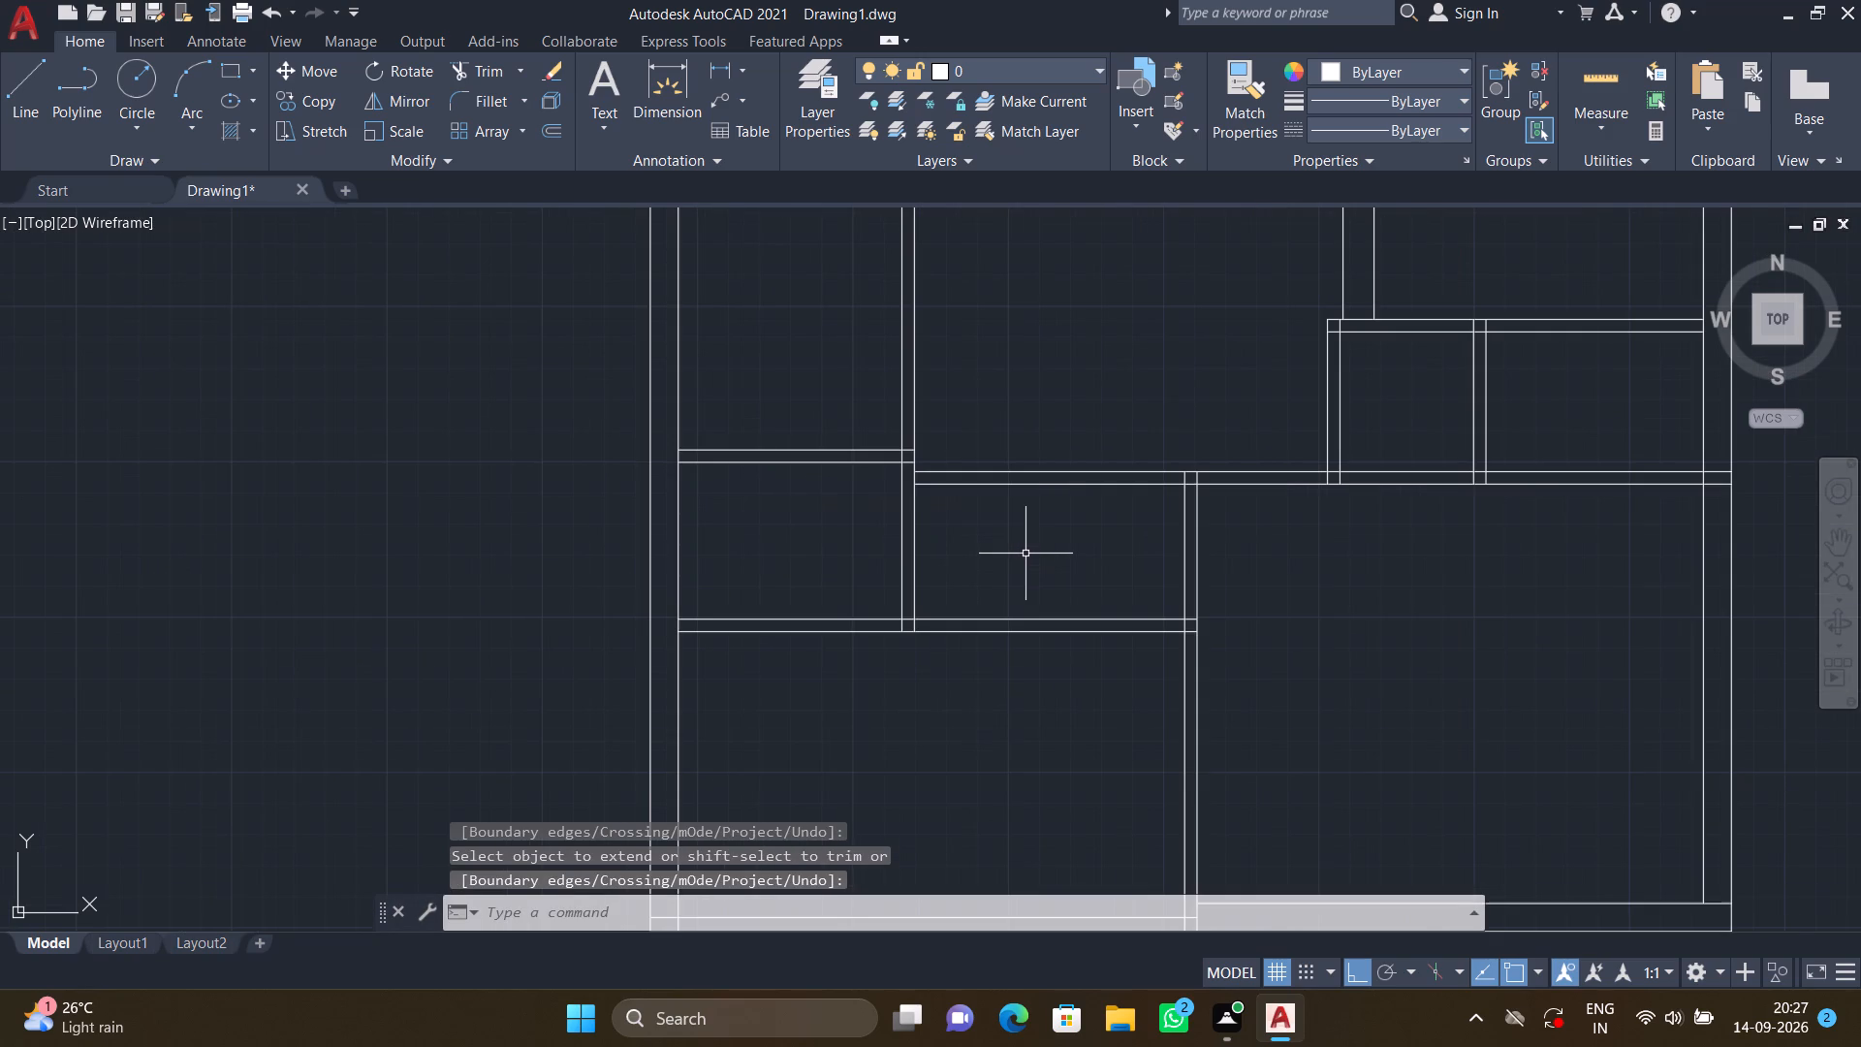
text(TR)
key(Return)
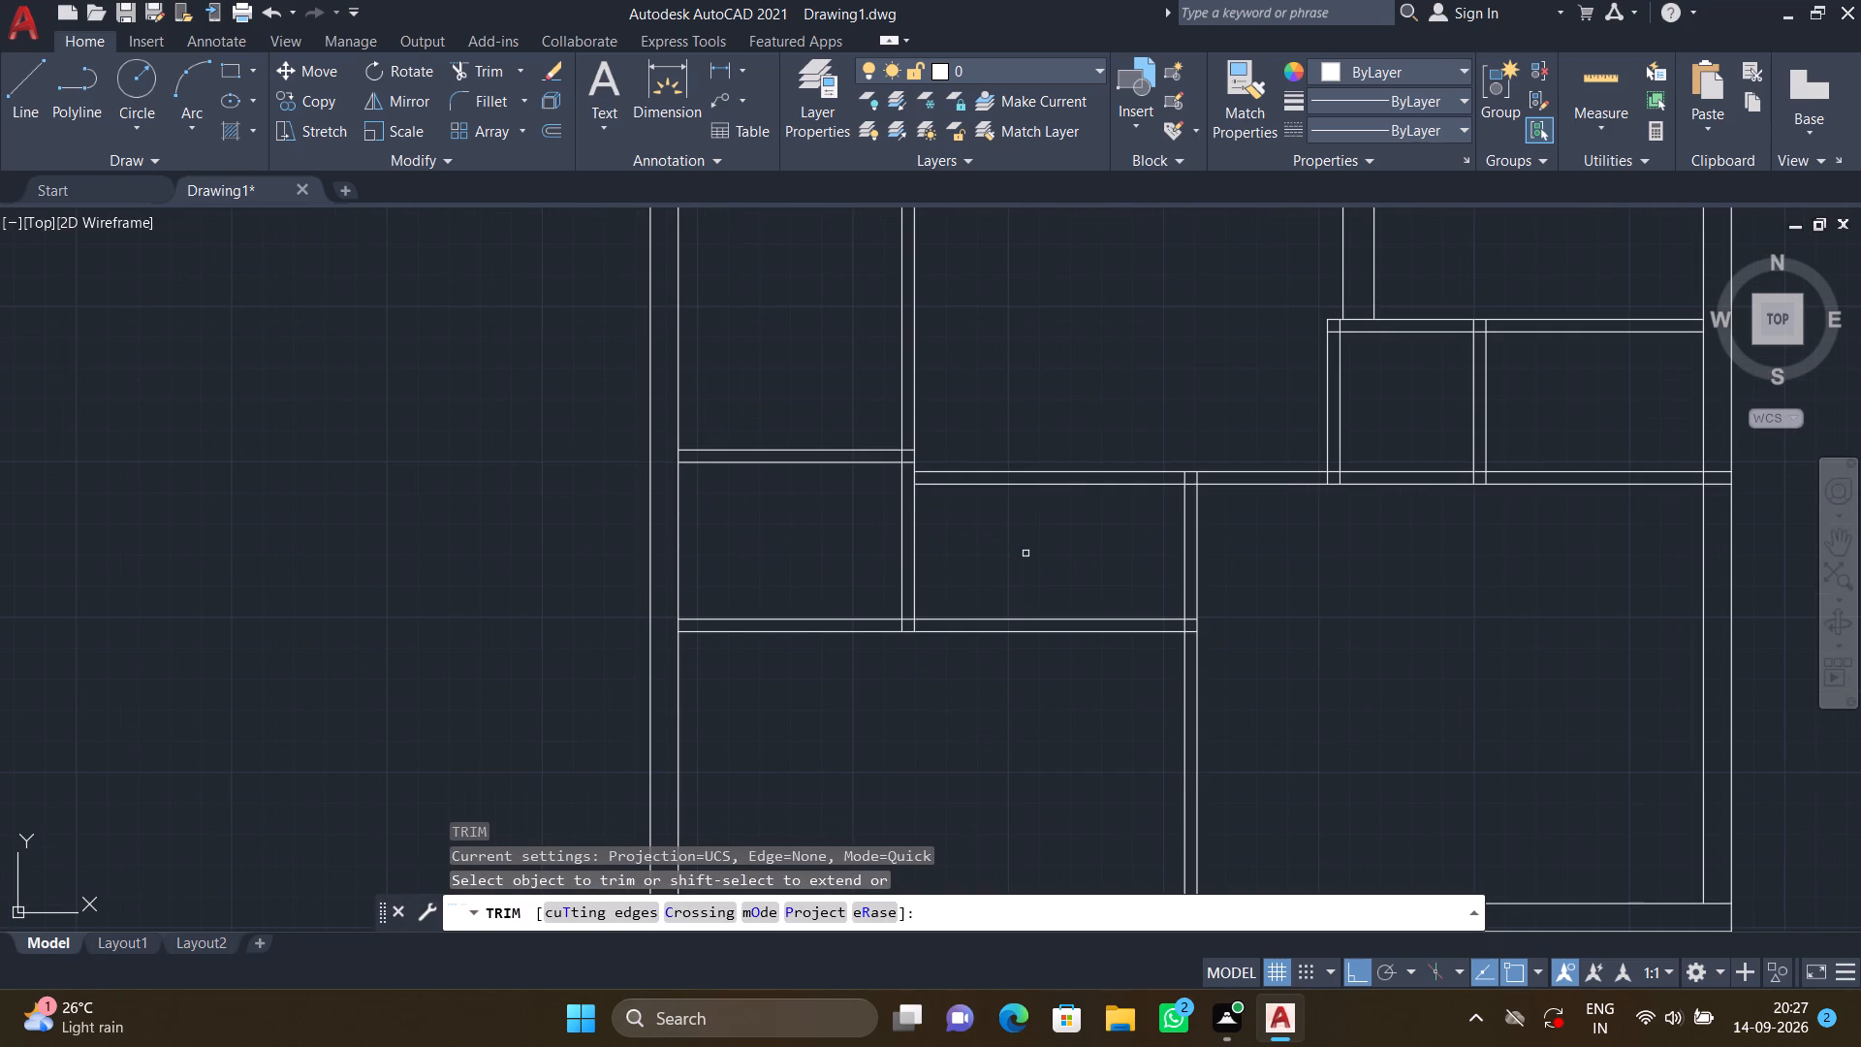
click(1010, 437)
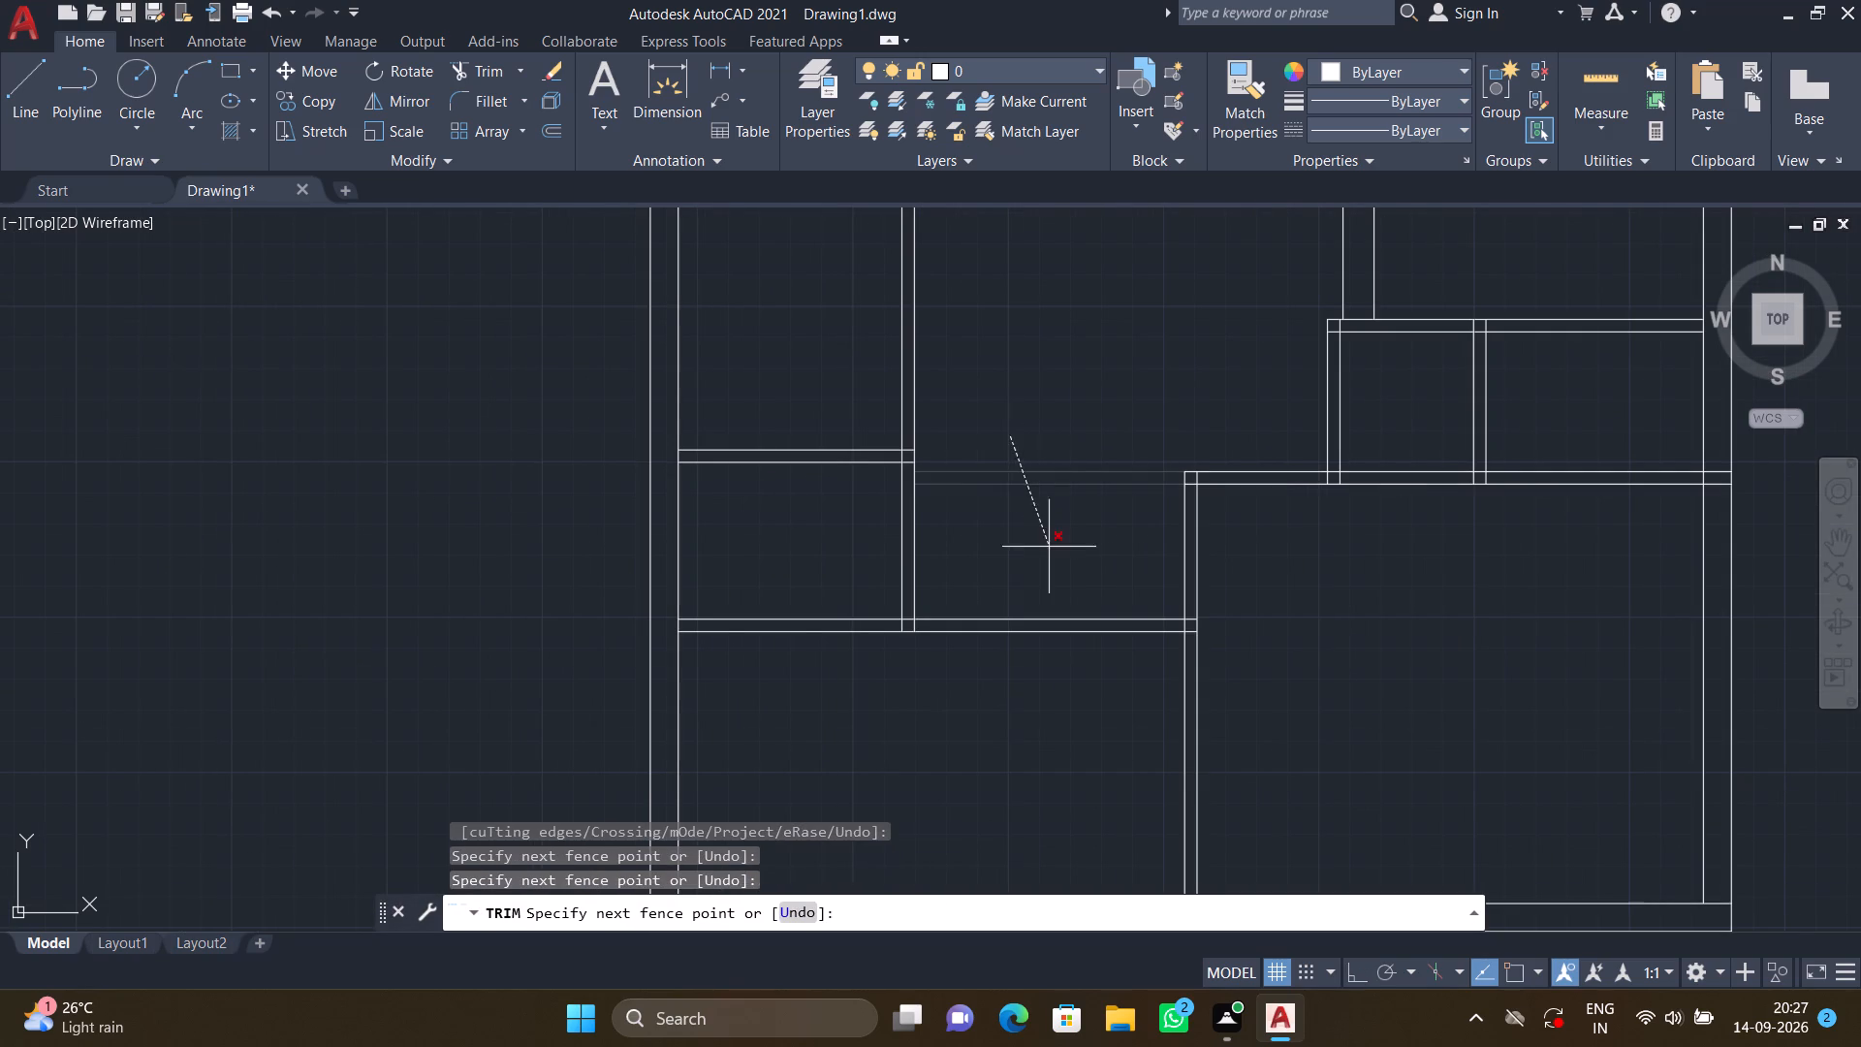
click(1051, 557)
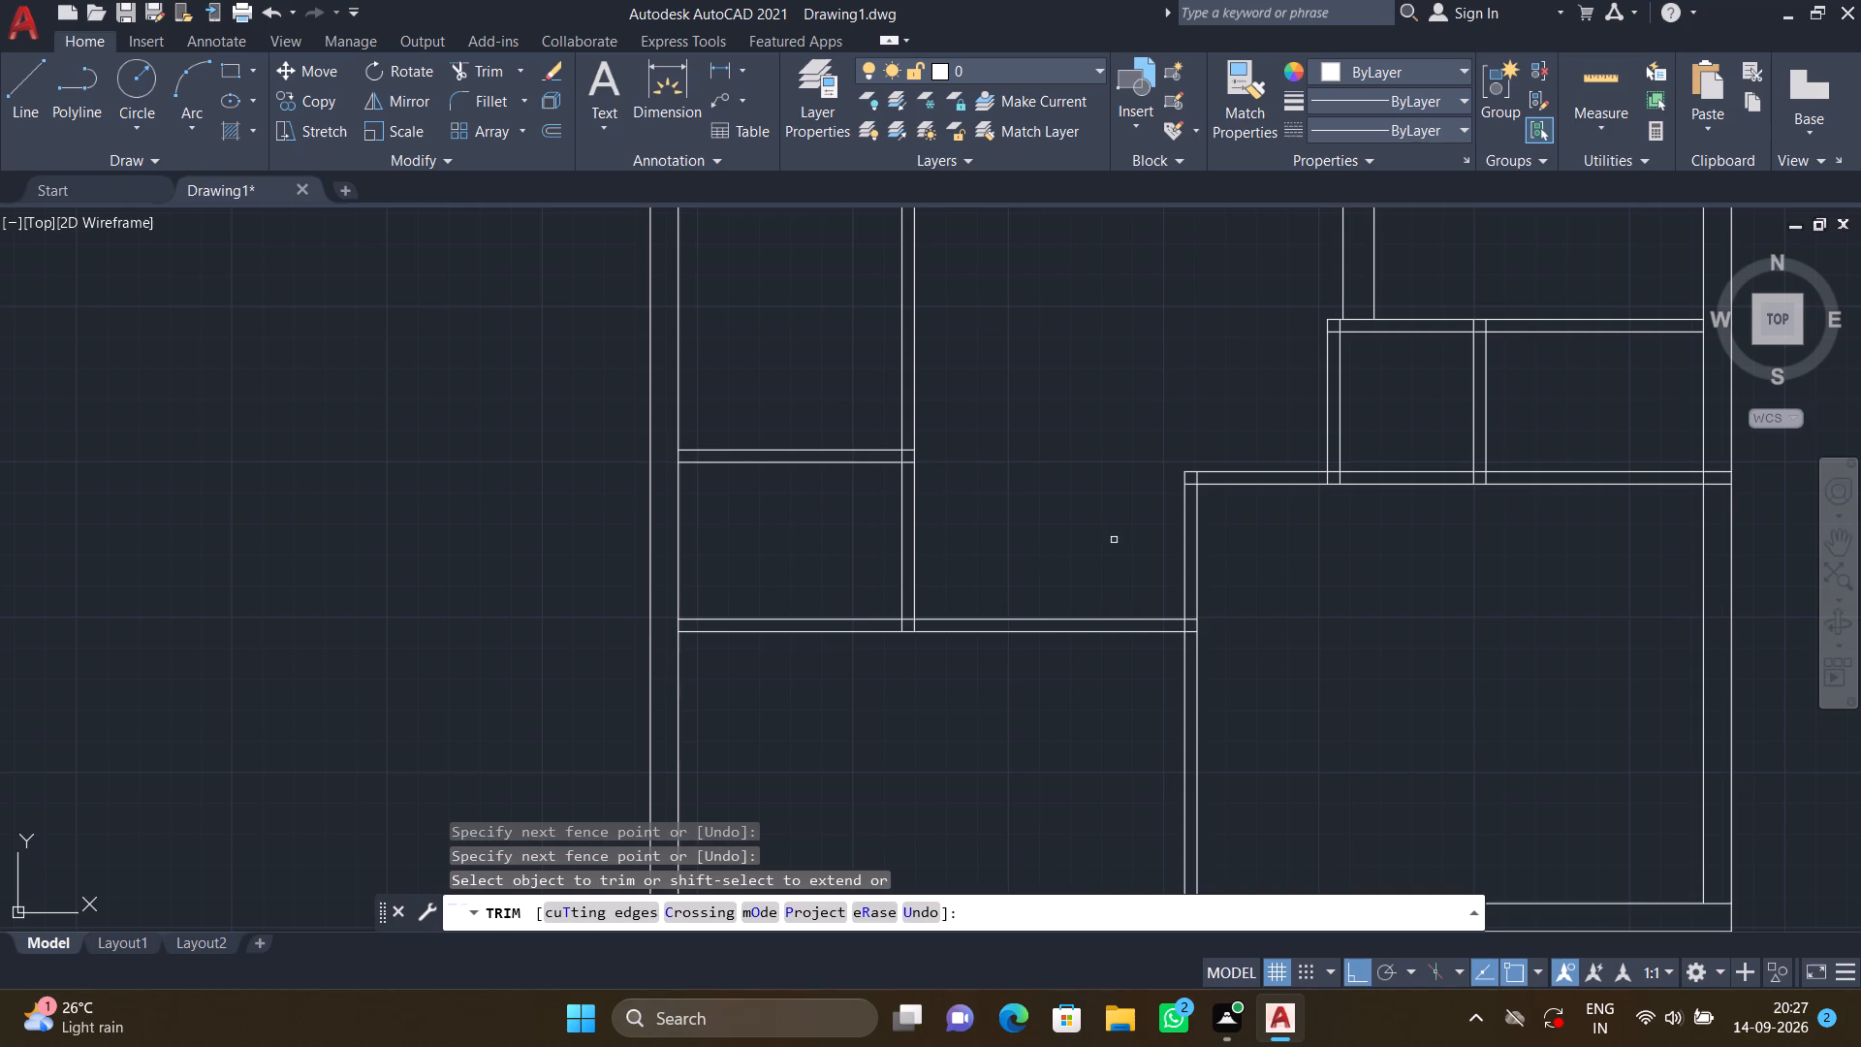
Trim the partition's lower line where it crosses the thickness of the vertical partition at the new corner.
scroll(1222, 477, up, 2)
drag(1183, 464, 1170, 464)
drag(1154, 475, 1146, 473)
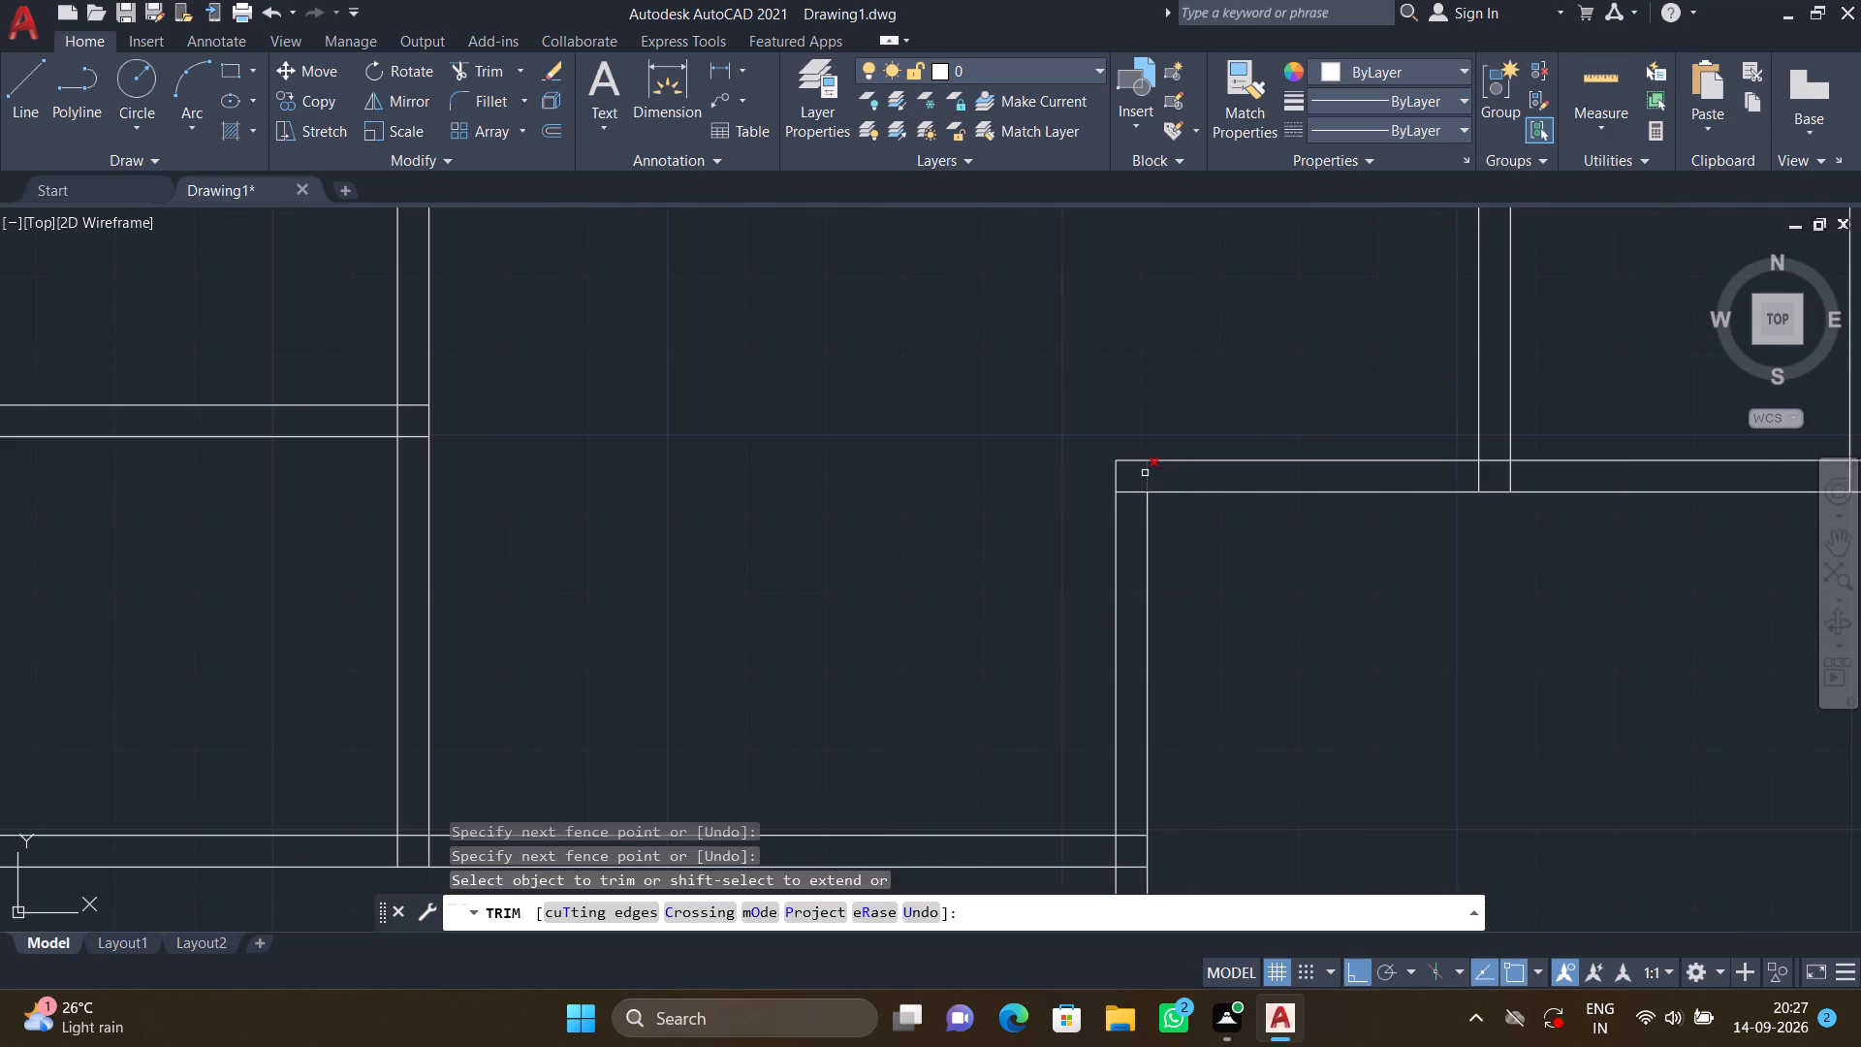
click(1131, 480)
click(1137, 505)
key(Escape)
Check the room sizes around the central area of the plan with Quick measure.
scroll(1232, 520, down, 2)
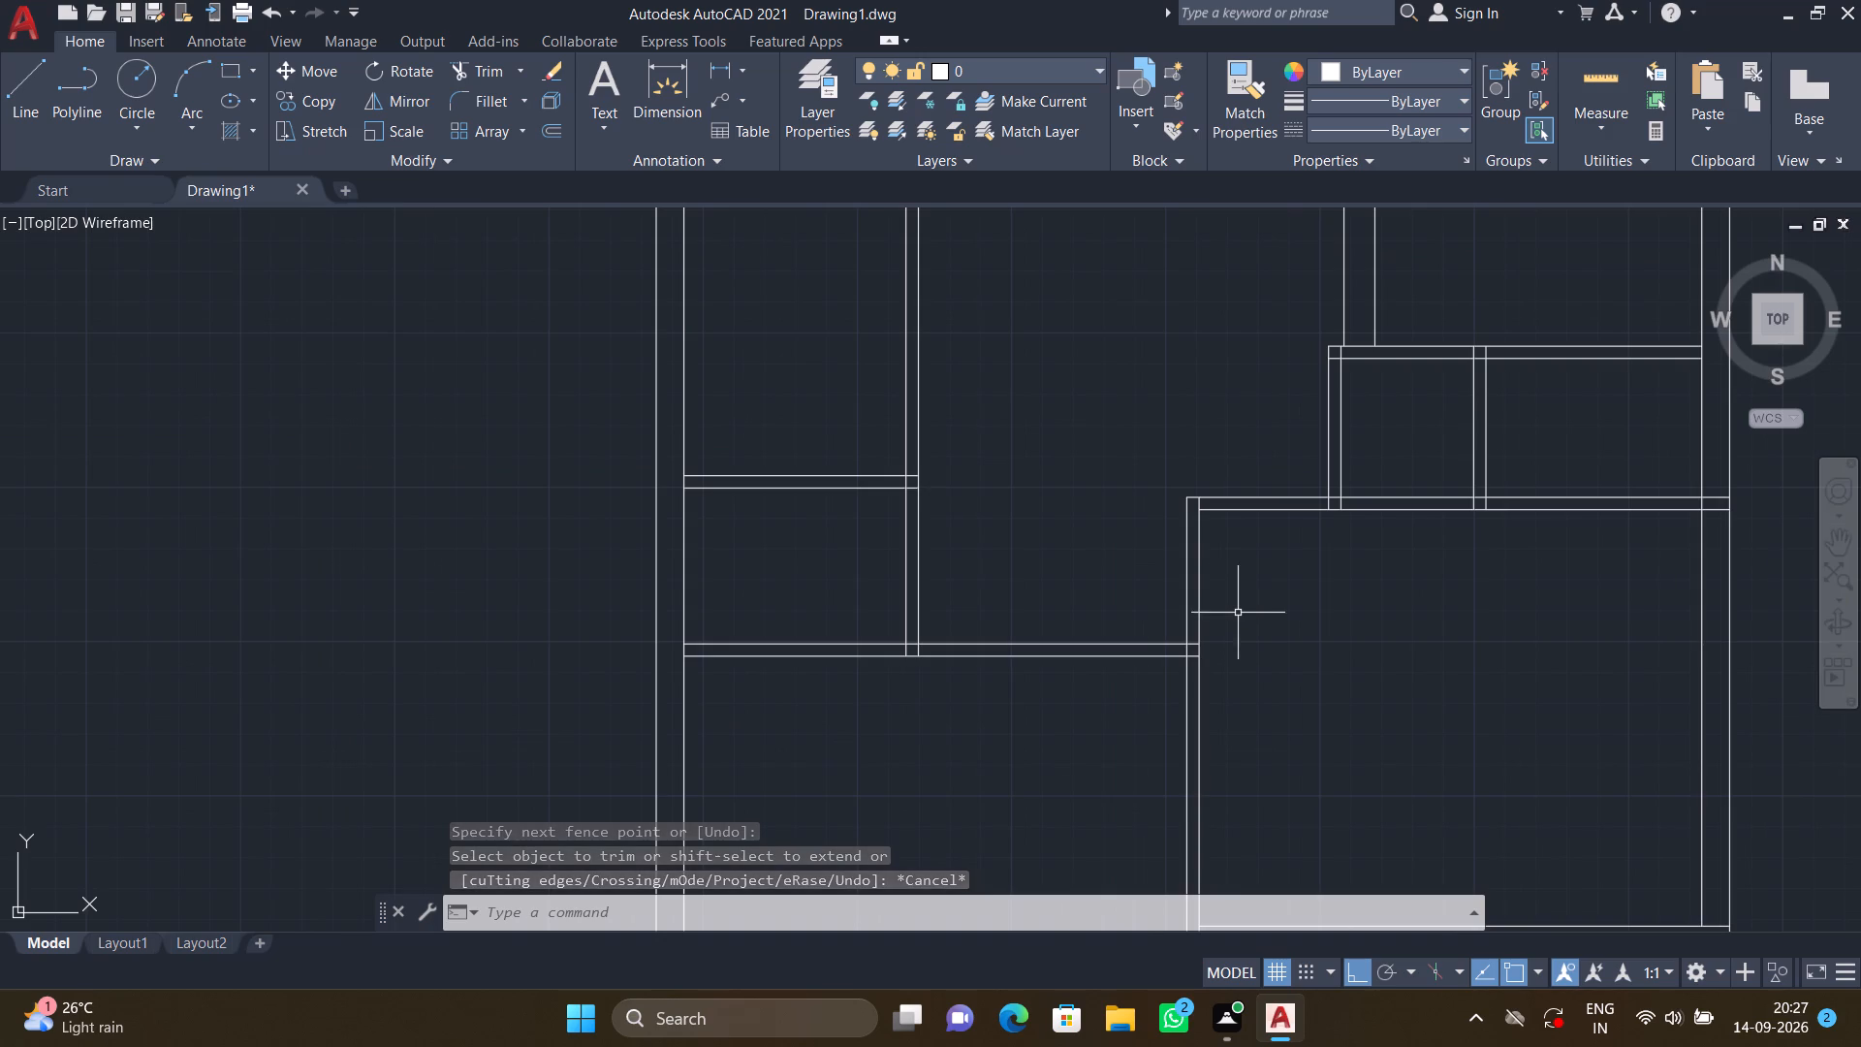
scroll(1233, 613, down, 2)
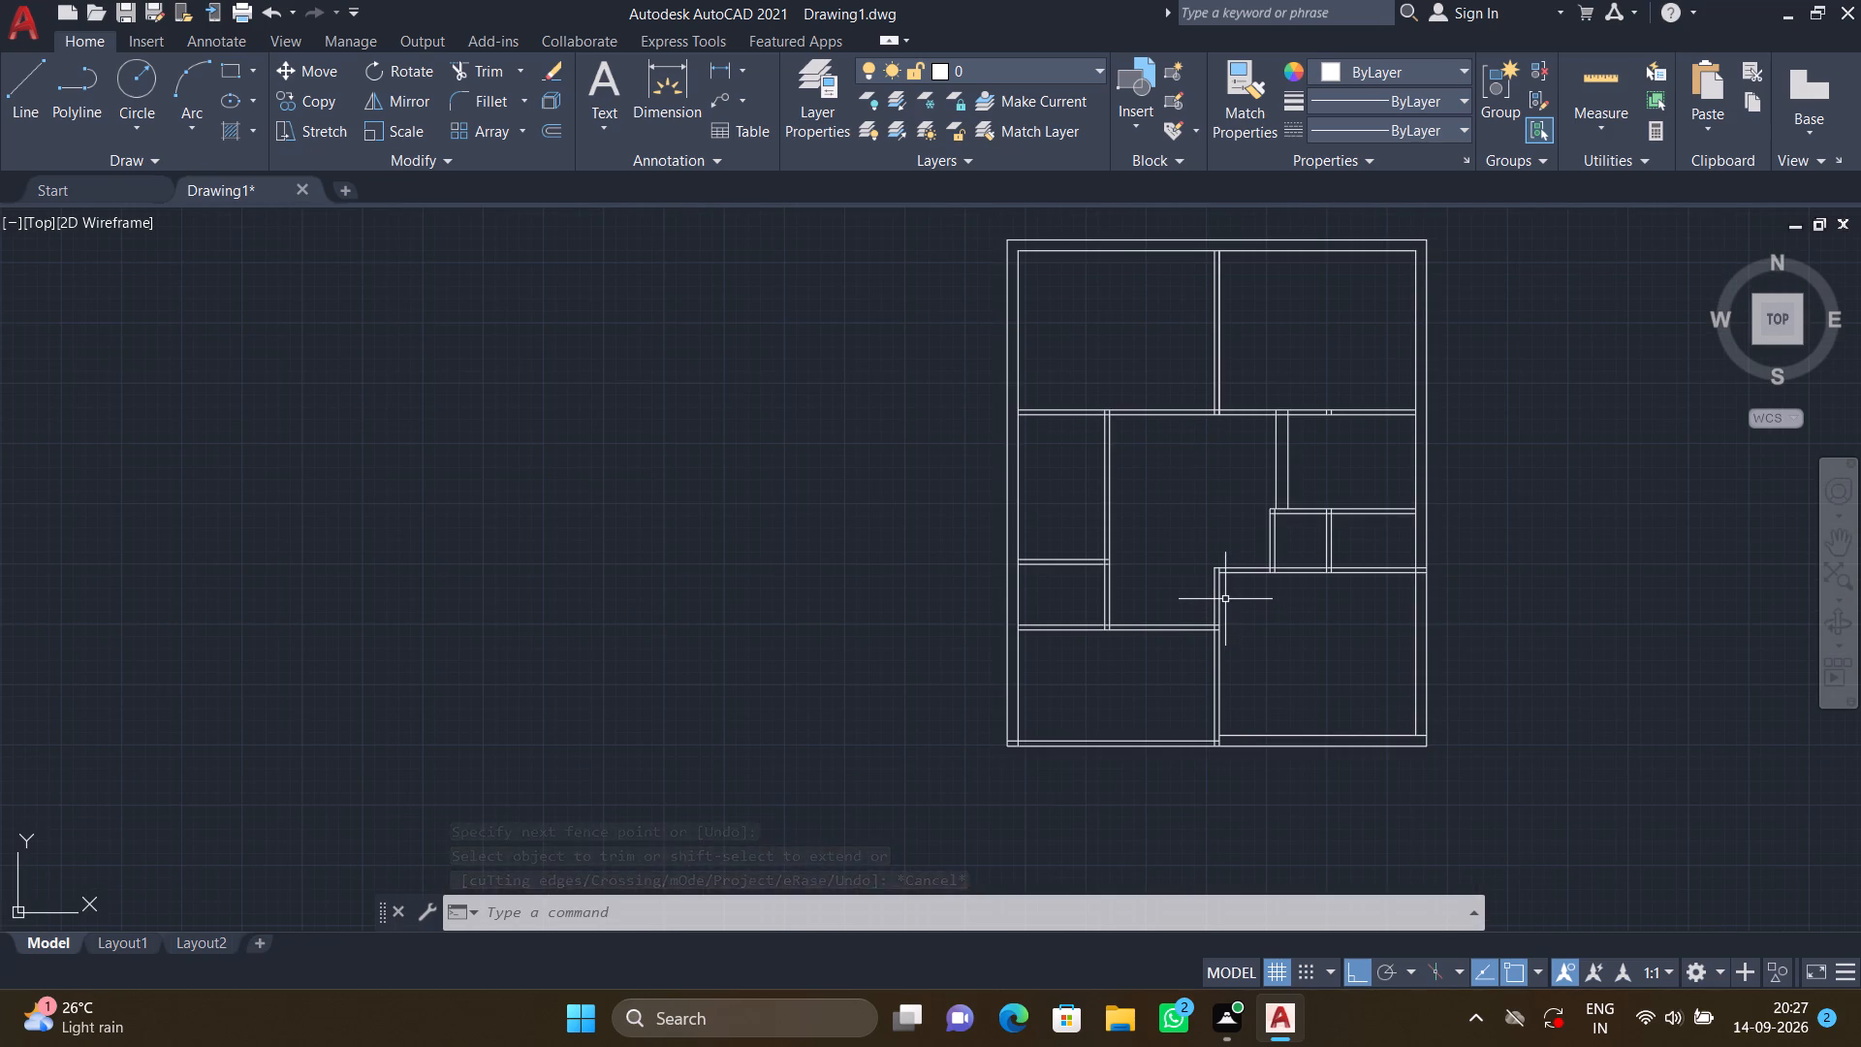
scroll(1183, 613, up, 2)
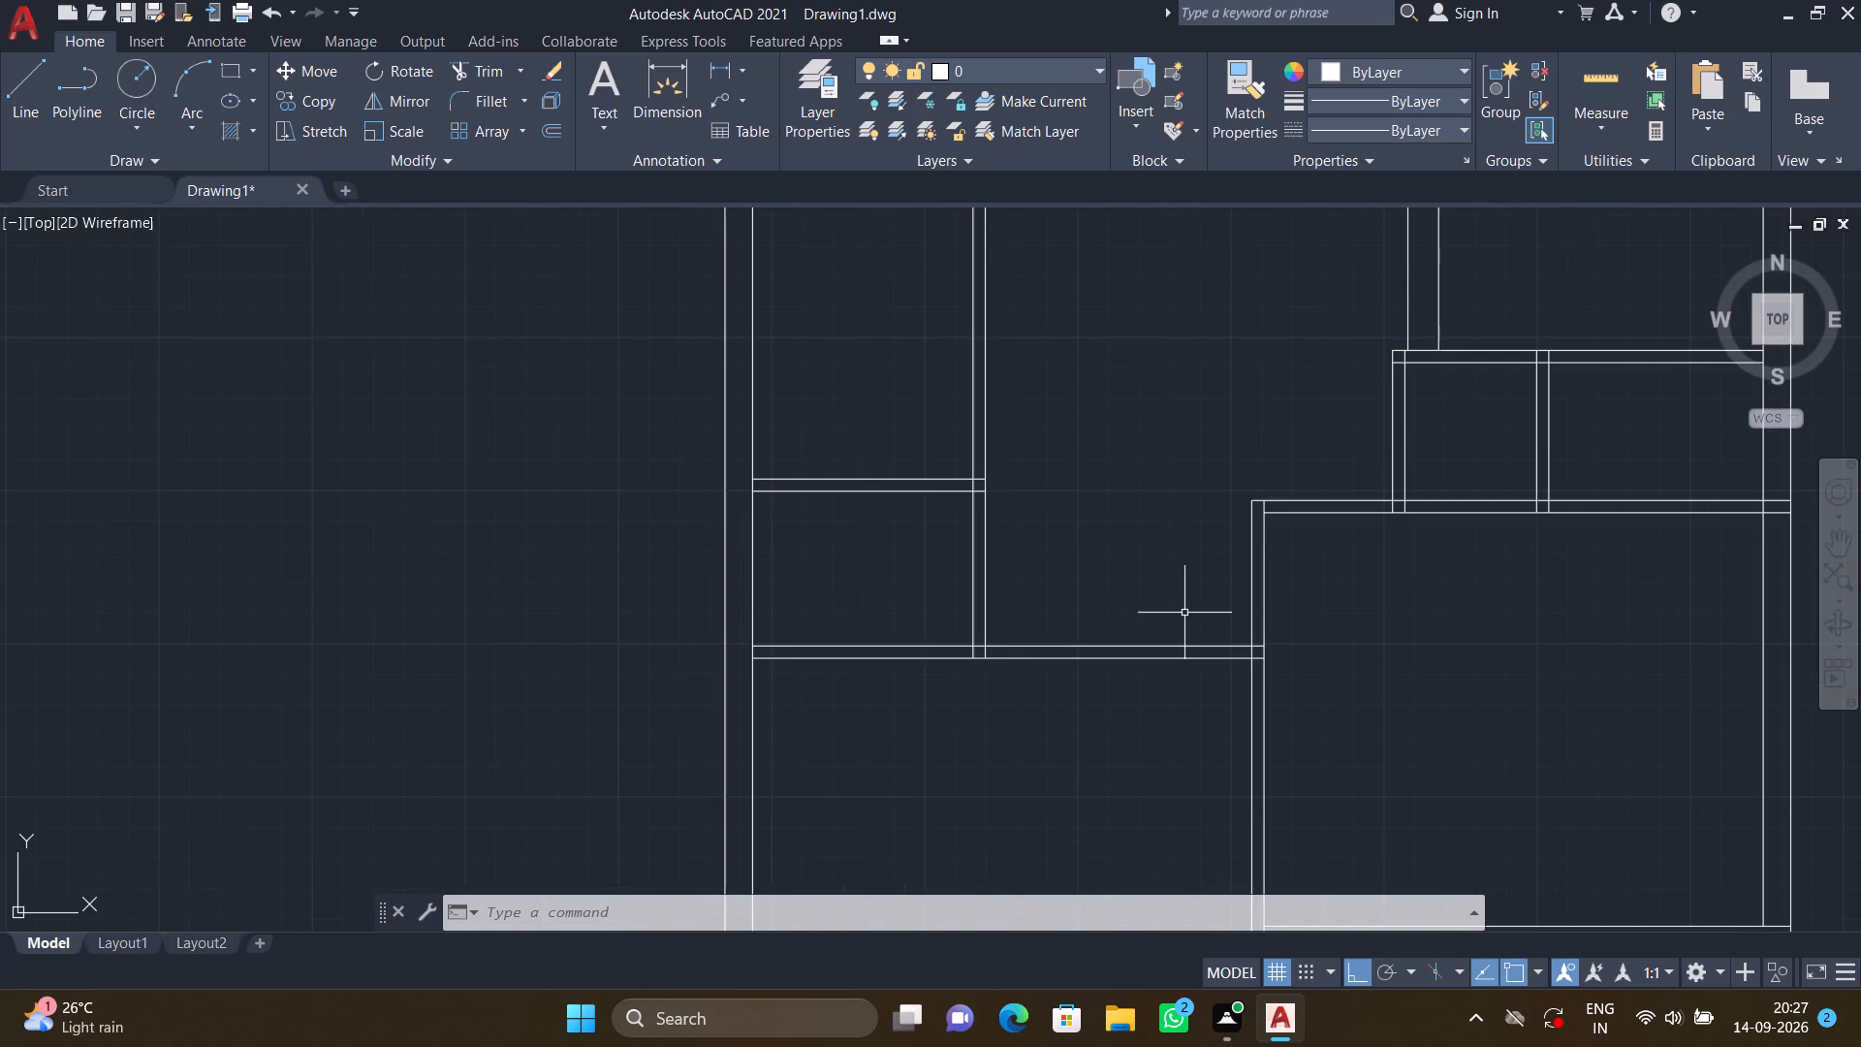
scroll(1189, 591, down, 2)
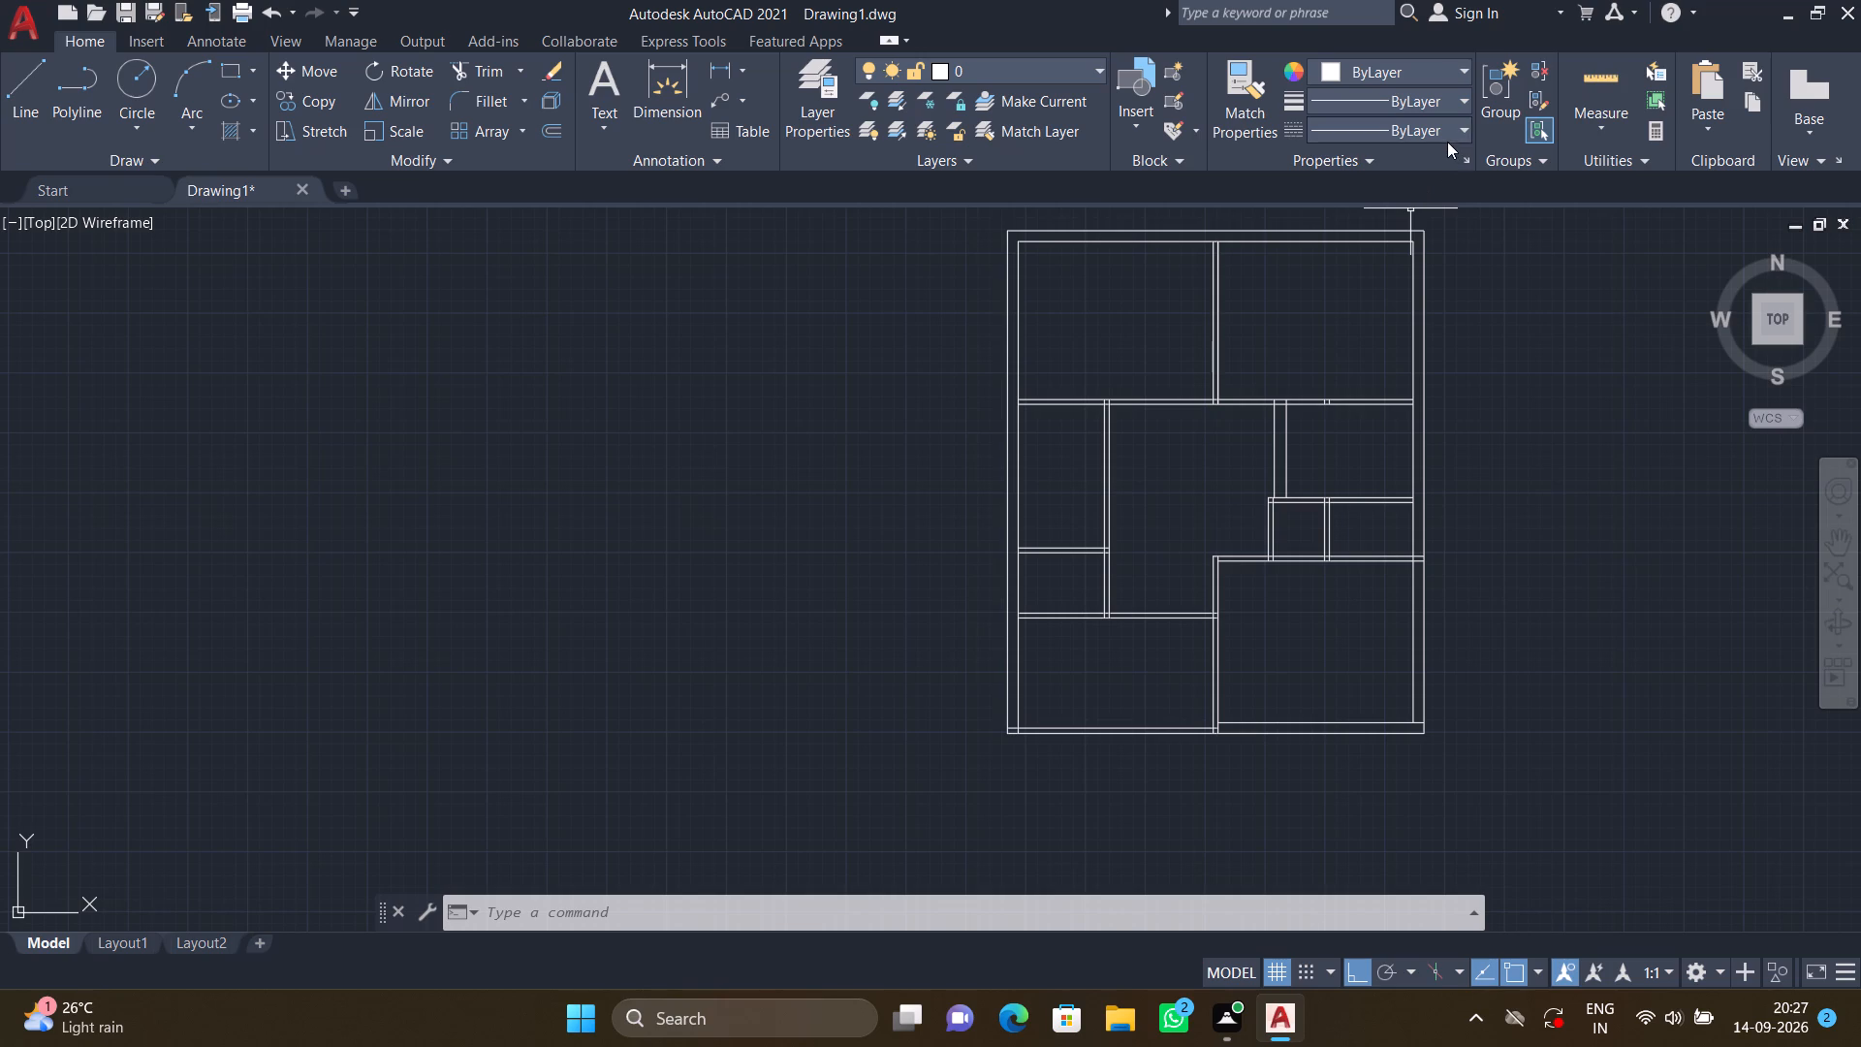
click(1595, 118)
click(1599, 174)
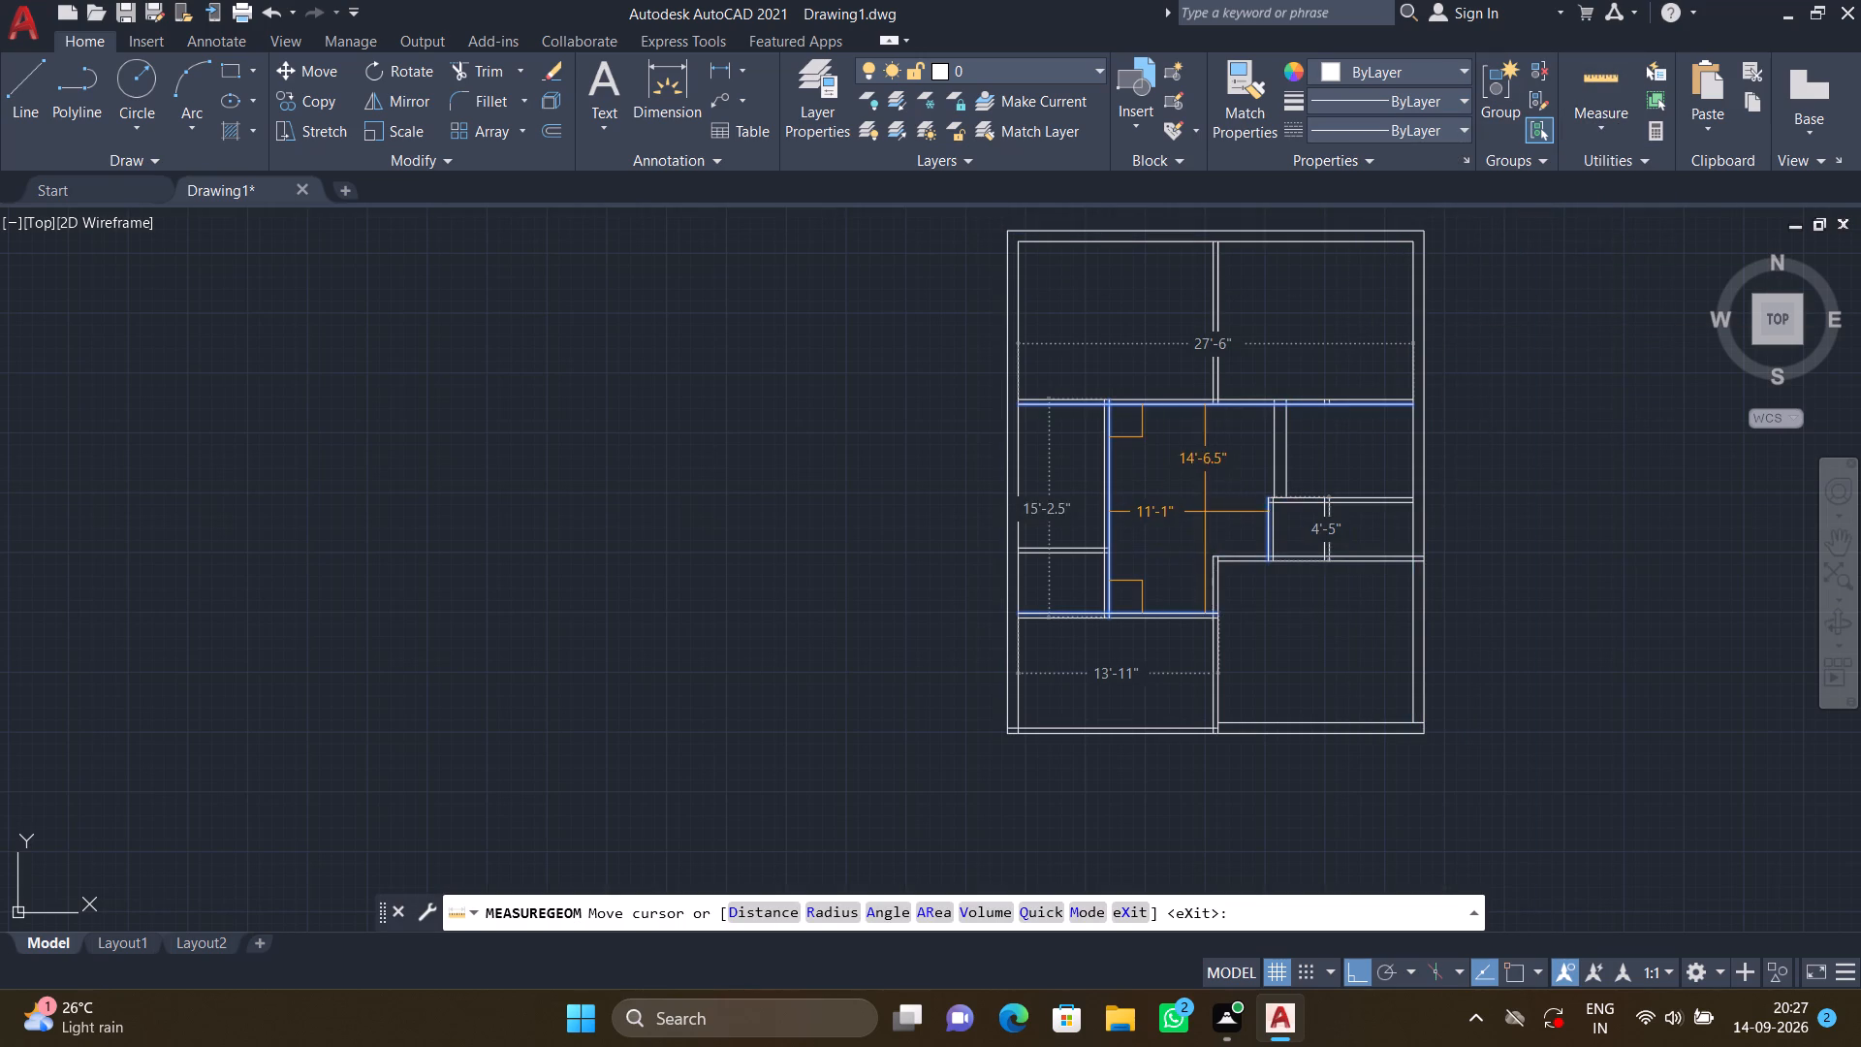
scroll(1195, 508, up, 1)
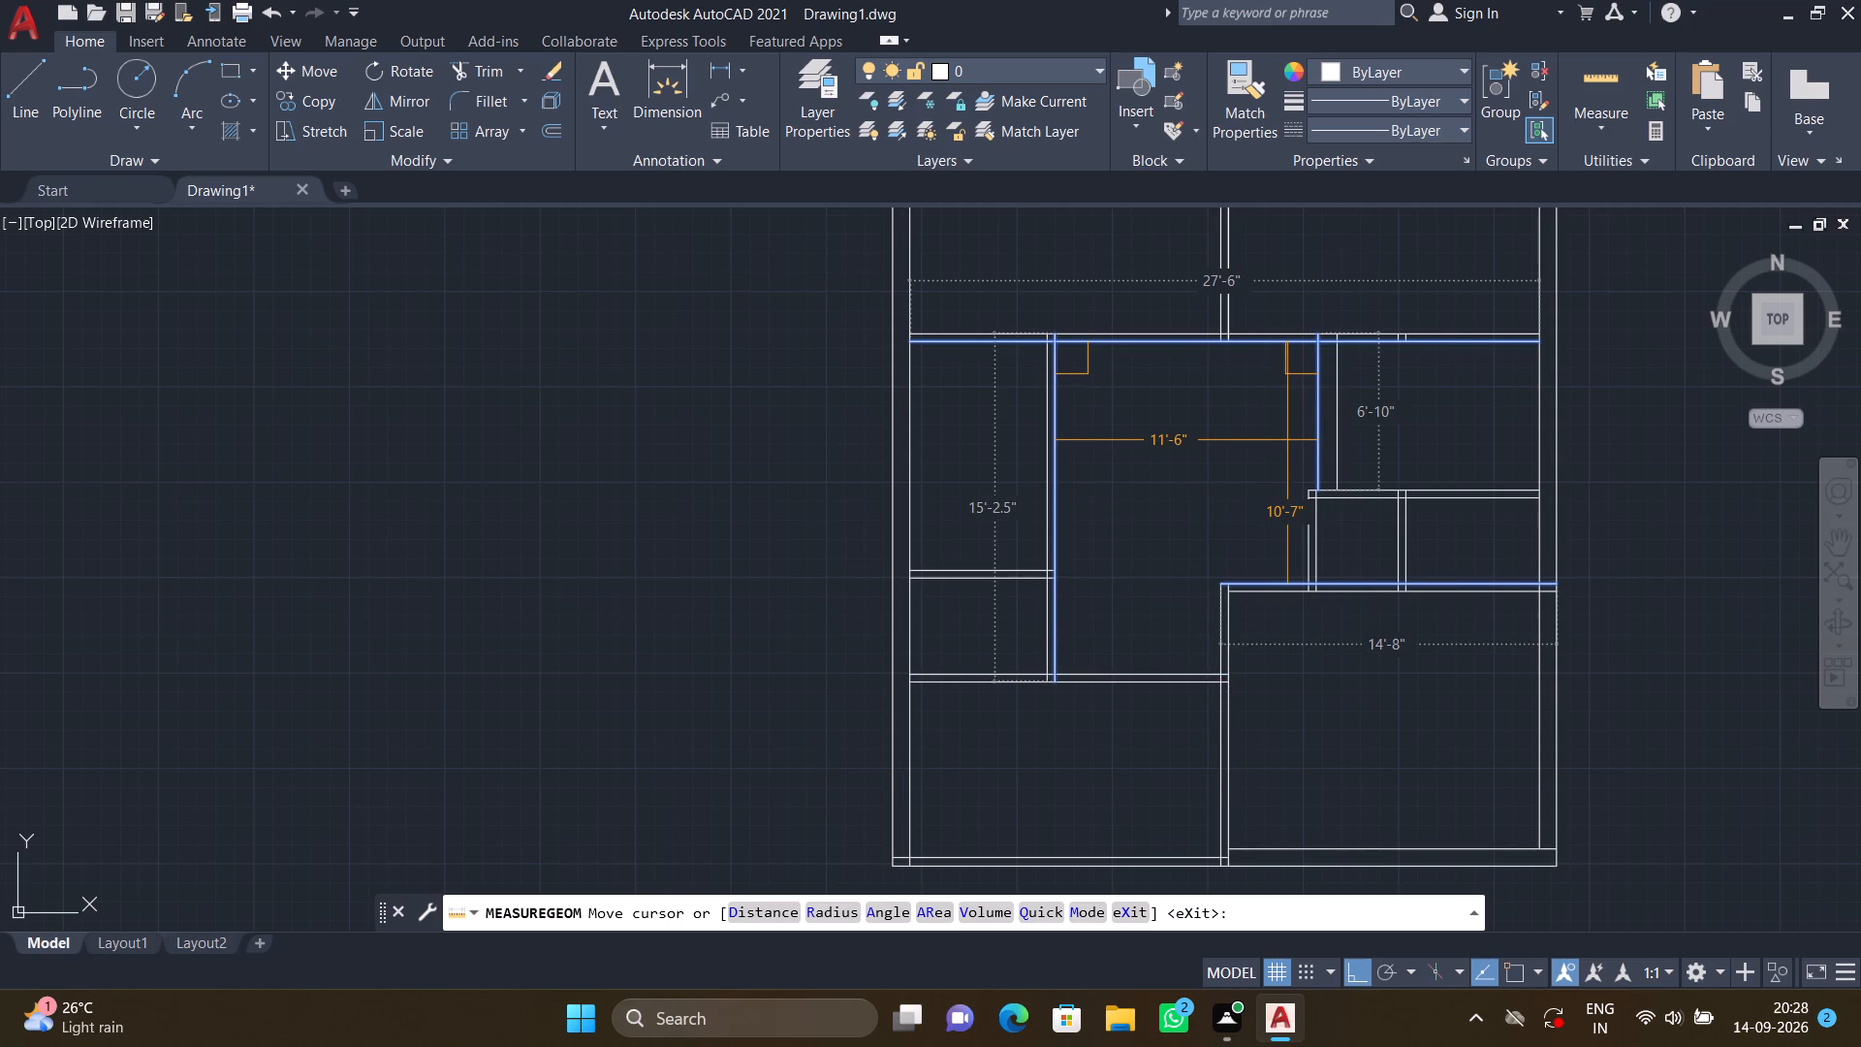
key(Escape)
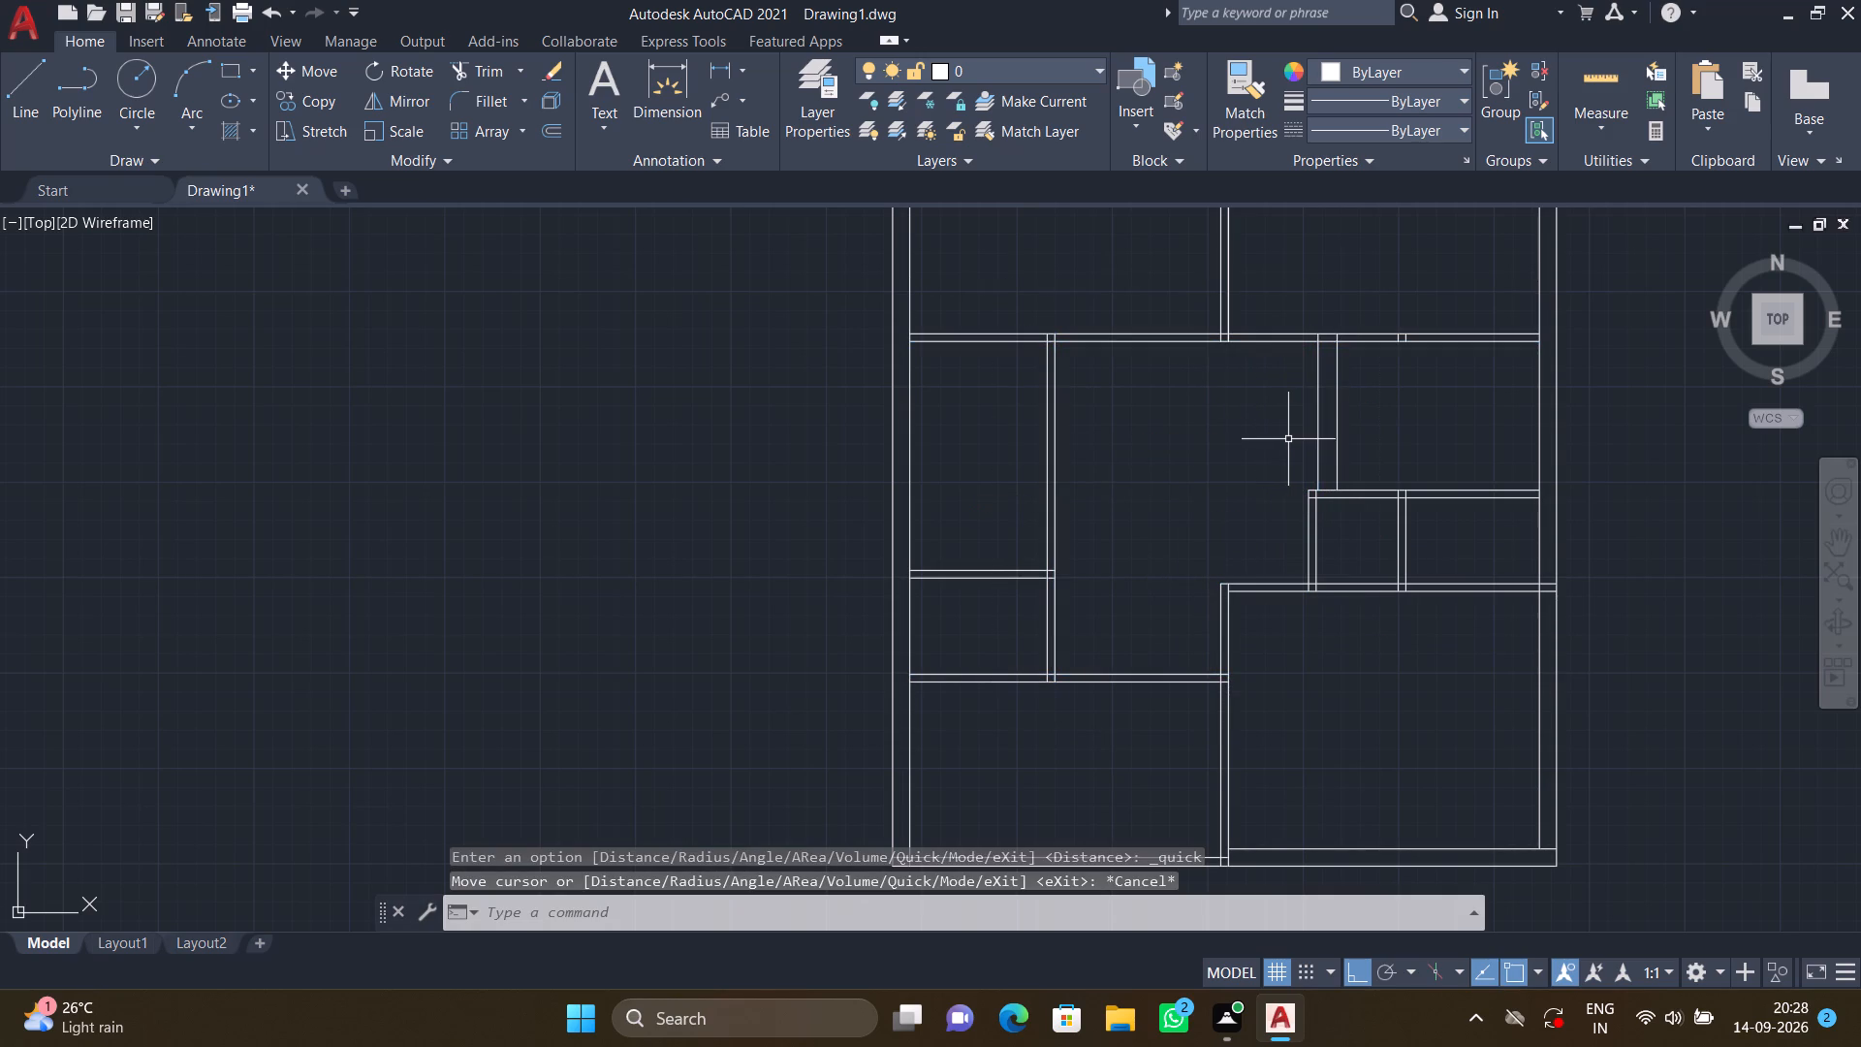
Measure the spacing between the two vertical lines above the small room using a linear dimension, without placing it.
scroll(1288, 439, down, 1)
scroll(1336, 417, up, 2)
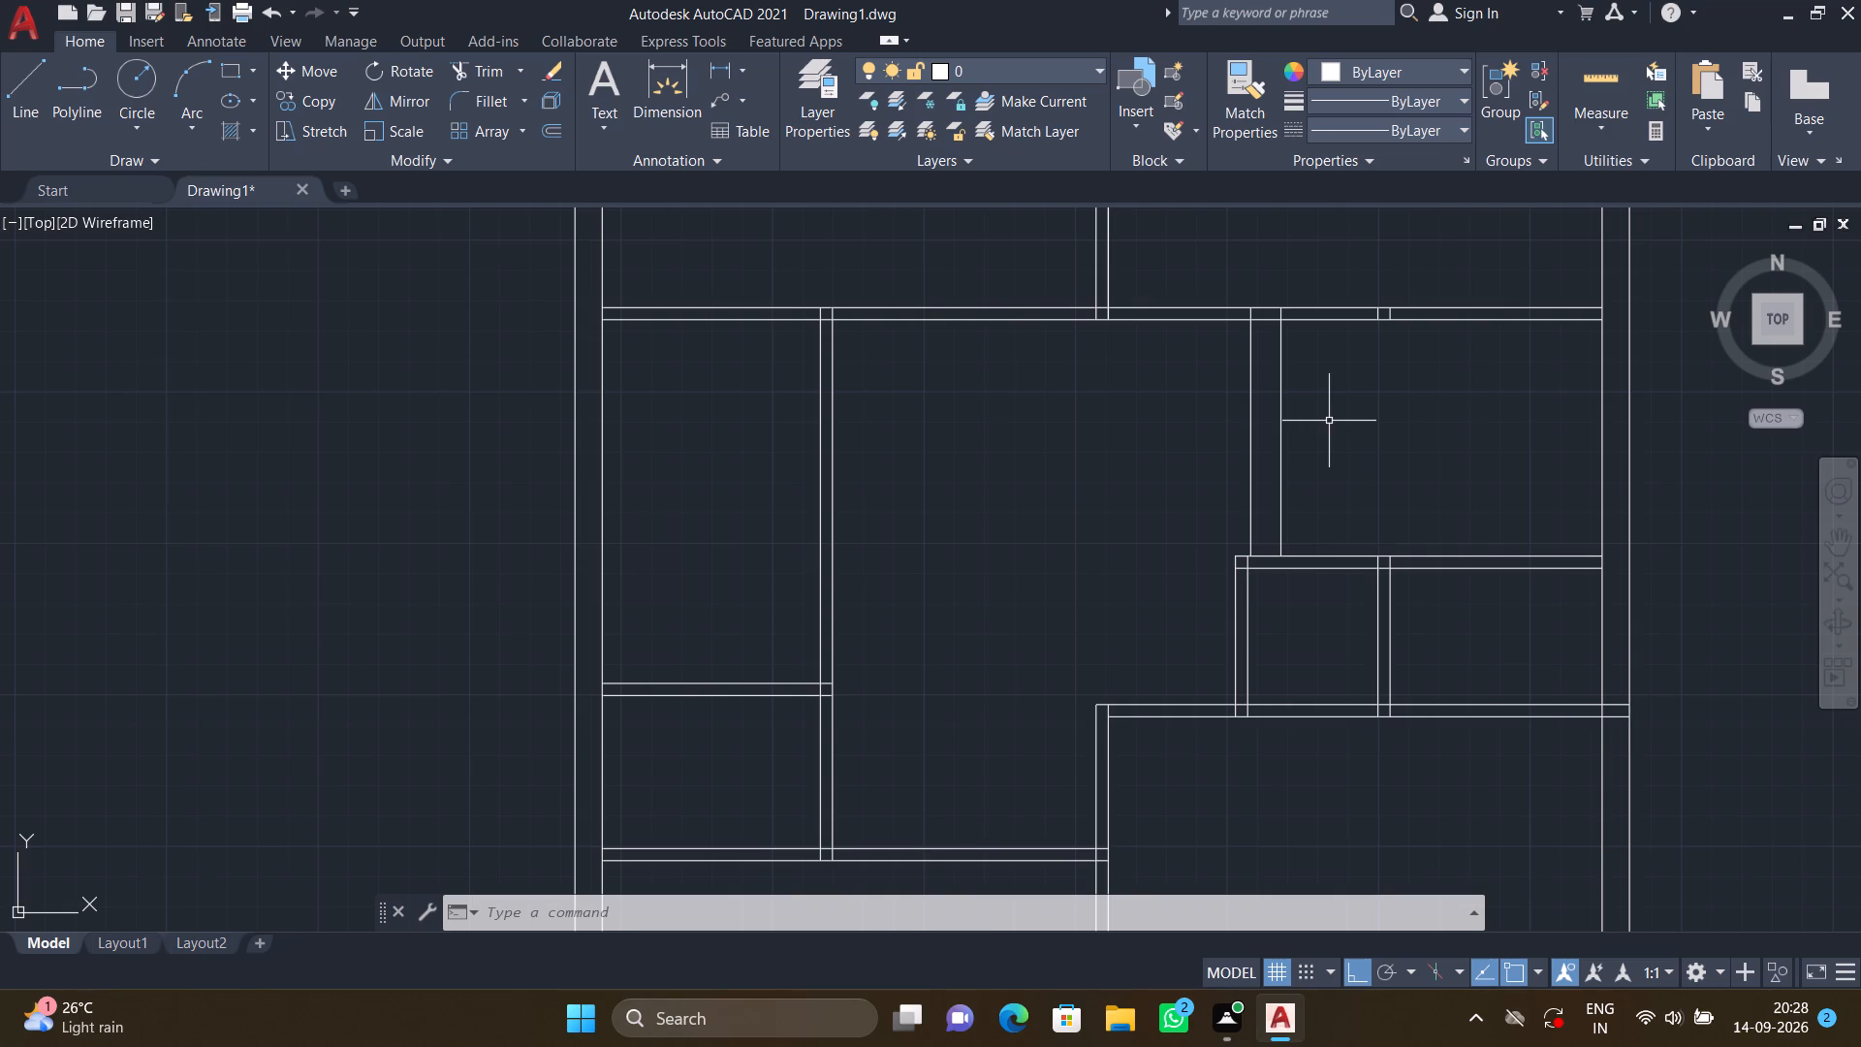
middle_drag(1324, 413, 1179, 458)
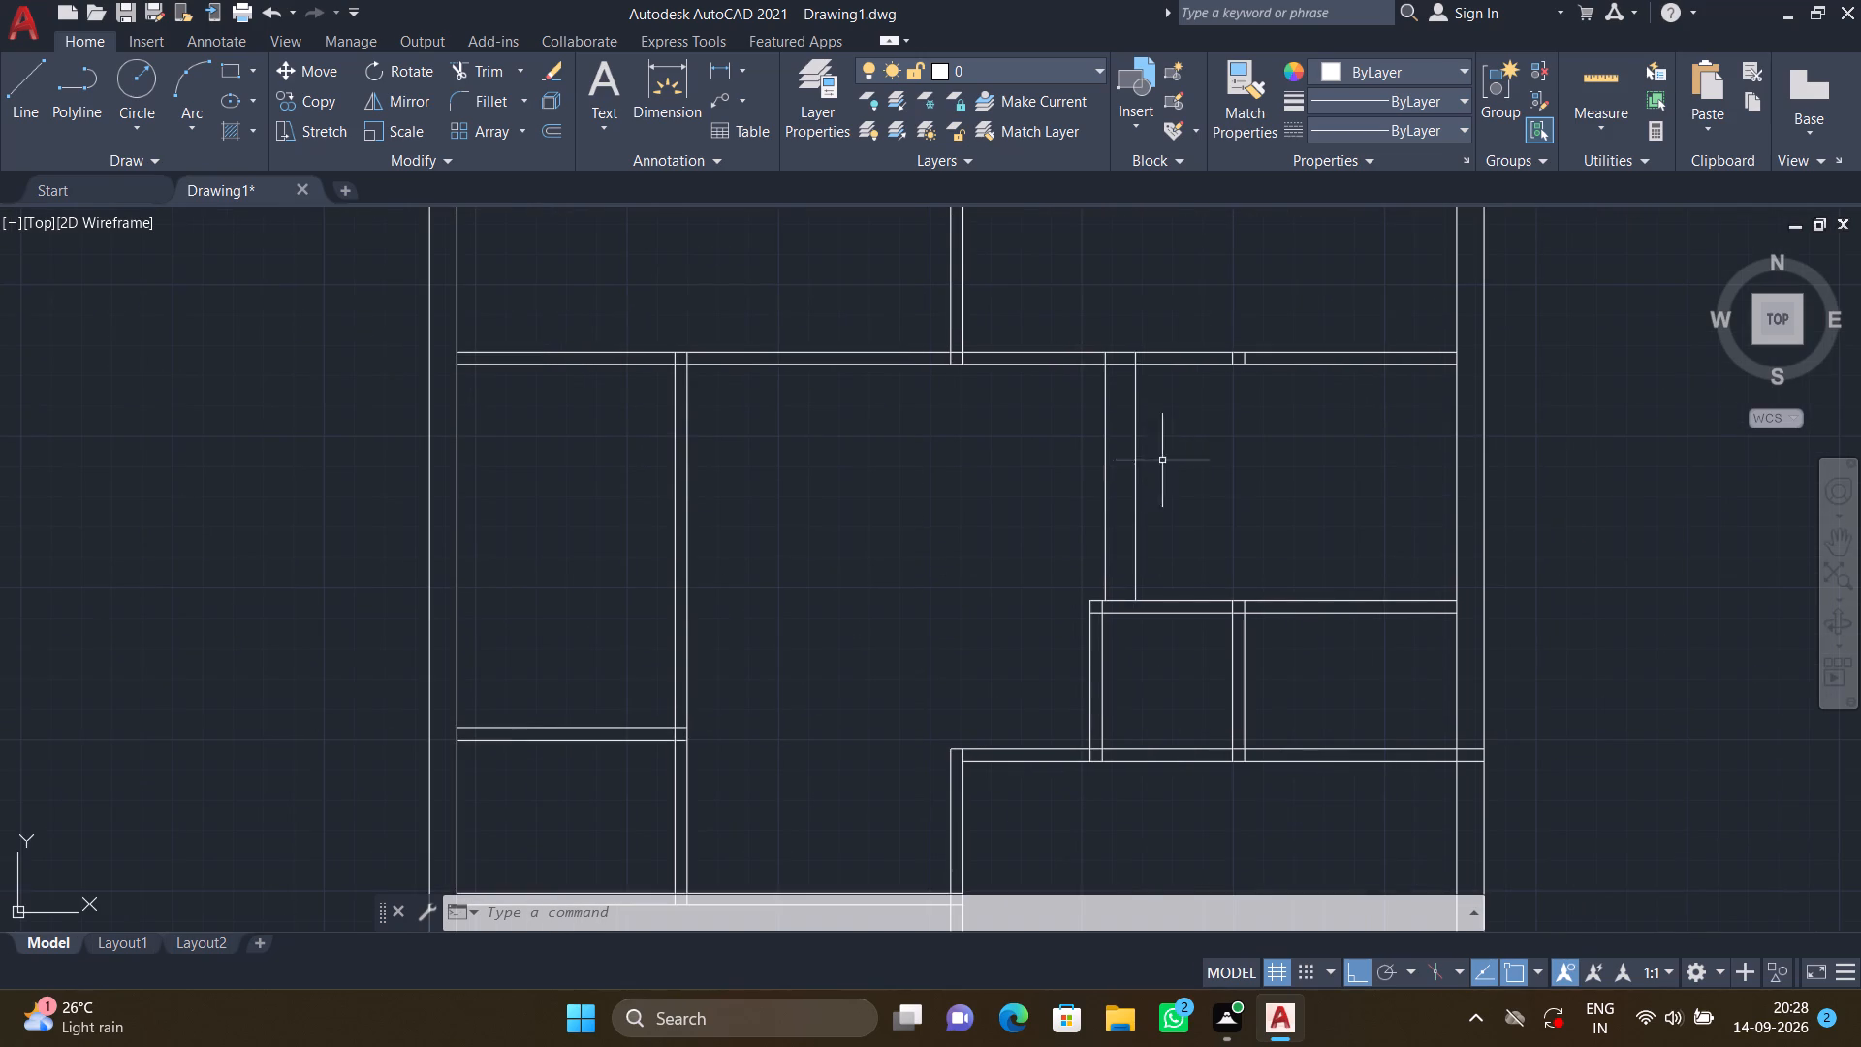
click(742, 62)
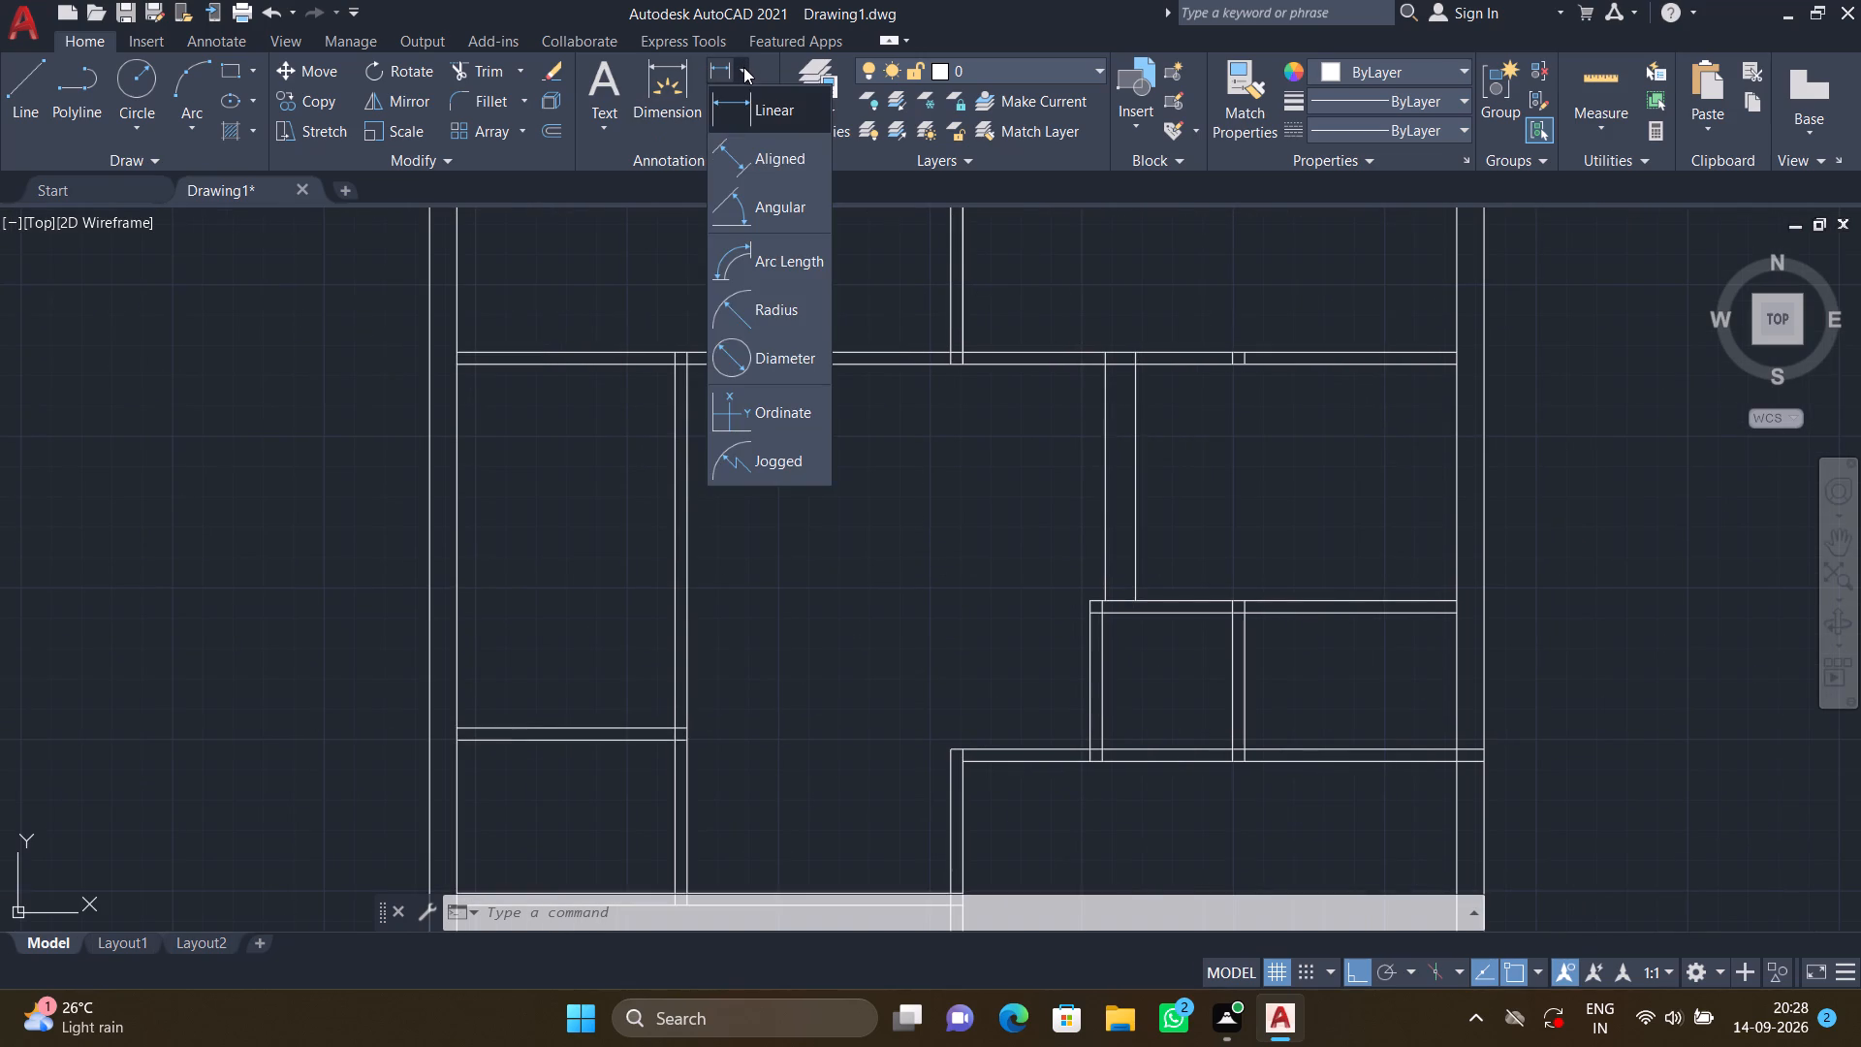
click(770, 110)
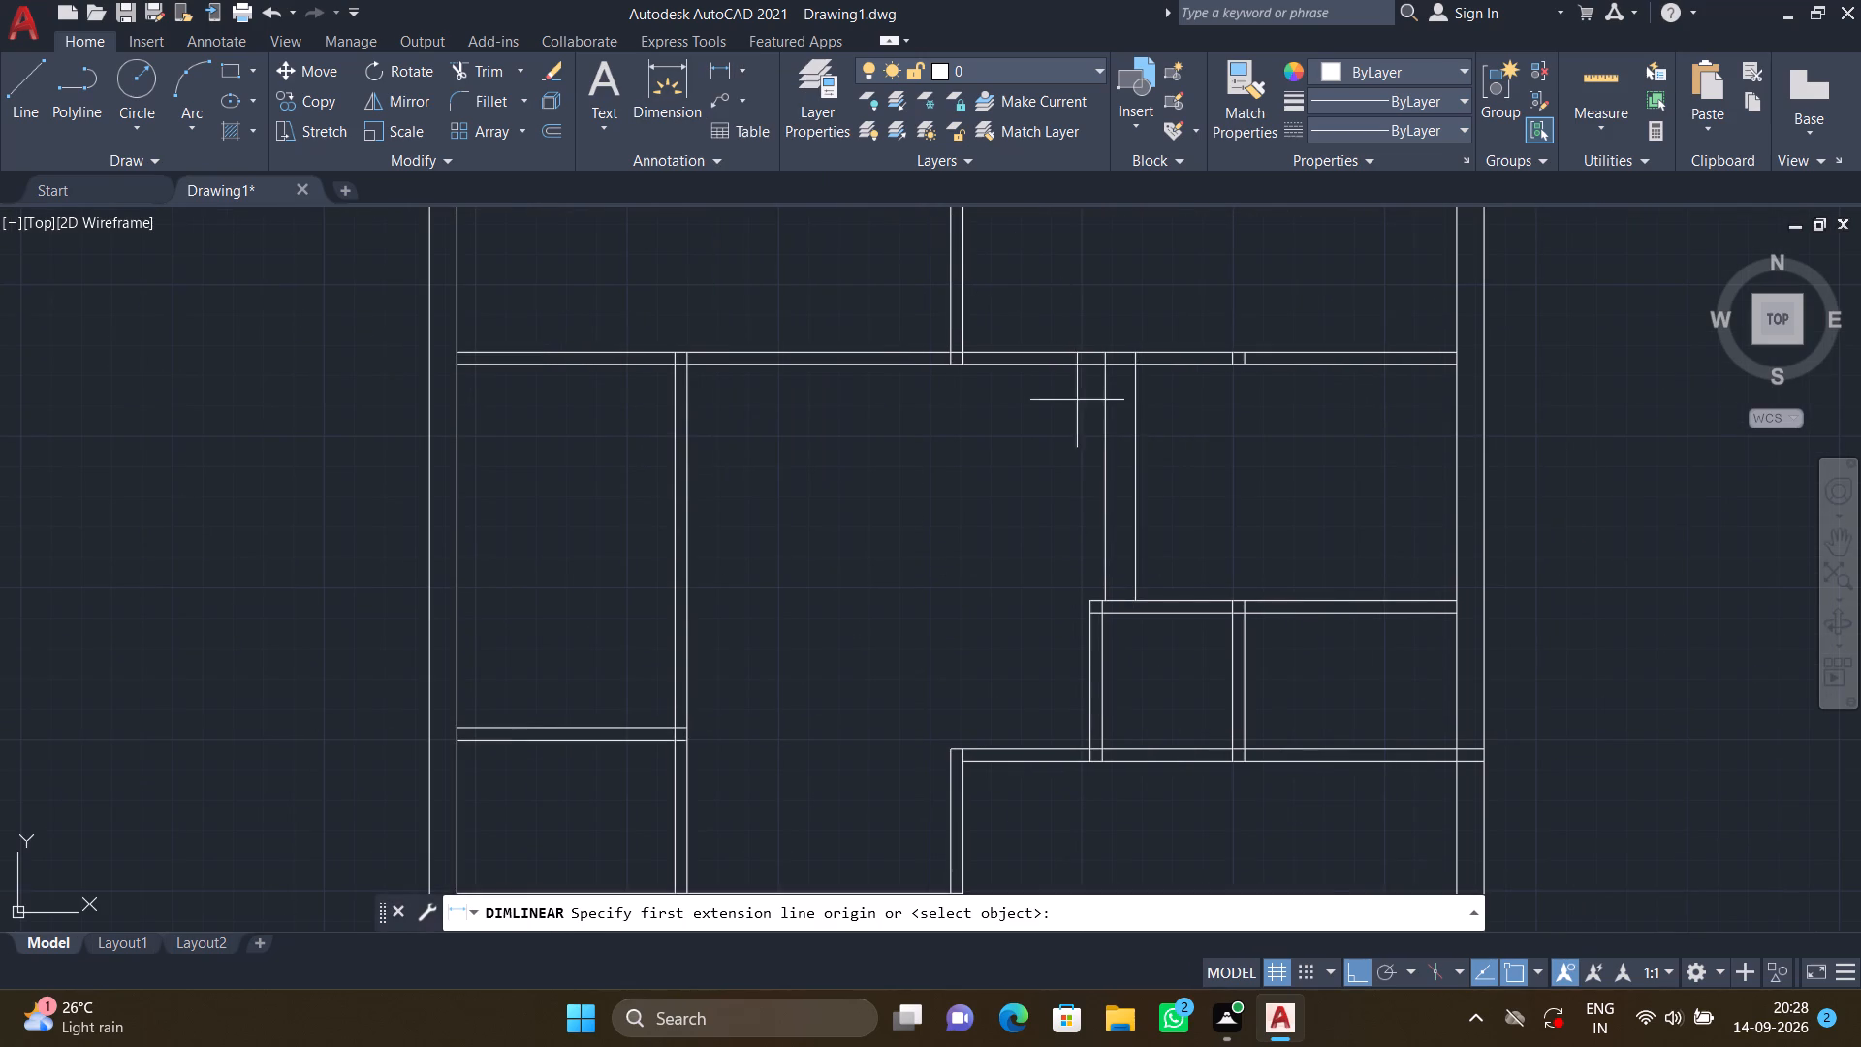
scroll(1092, 384, up, 1)
click(1110, 356)
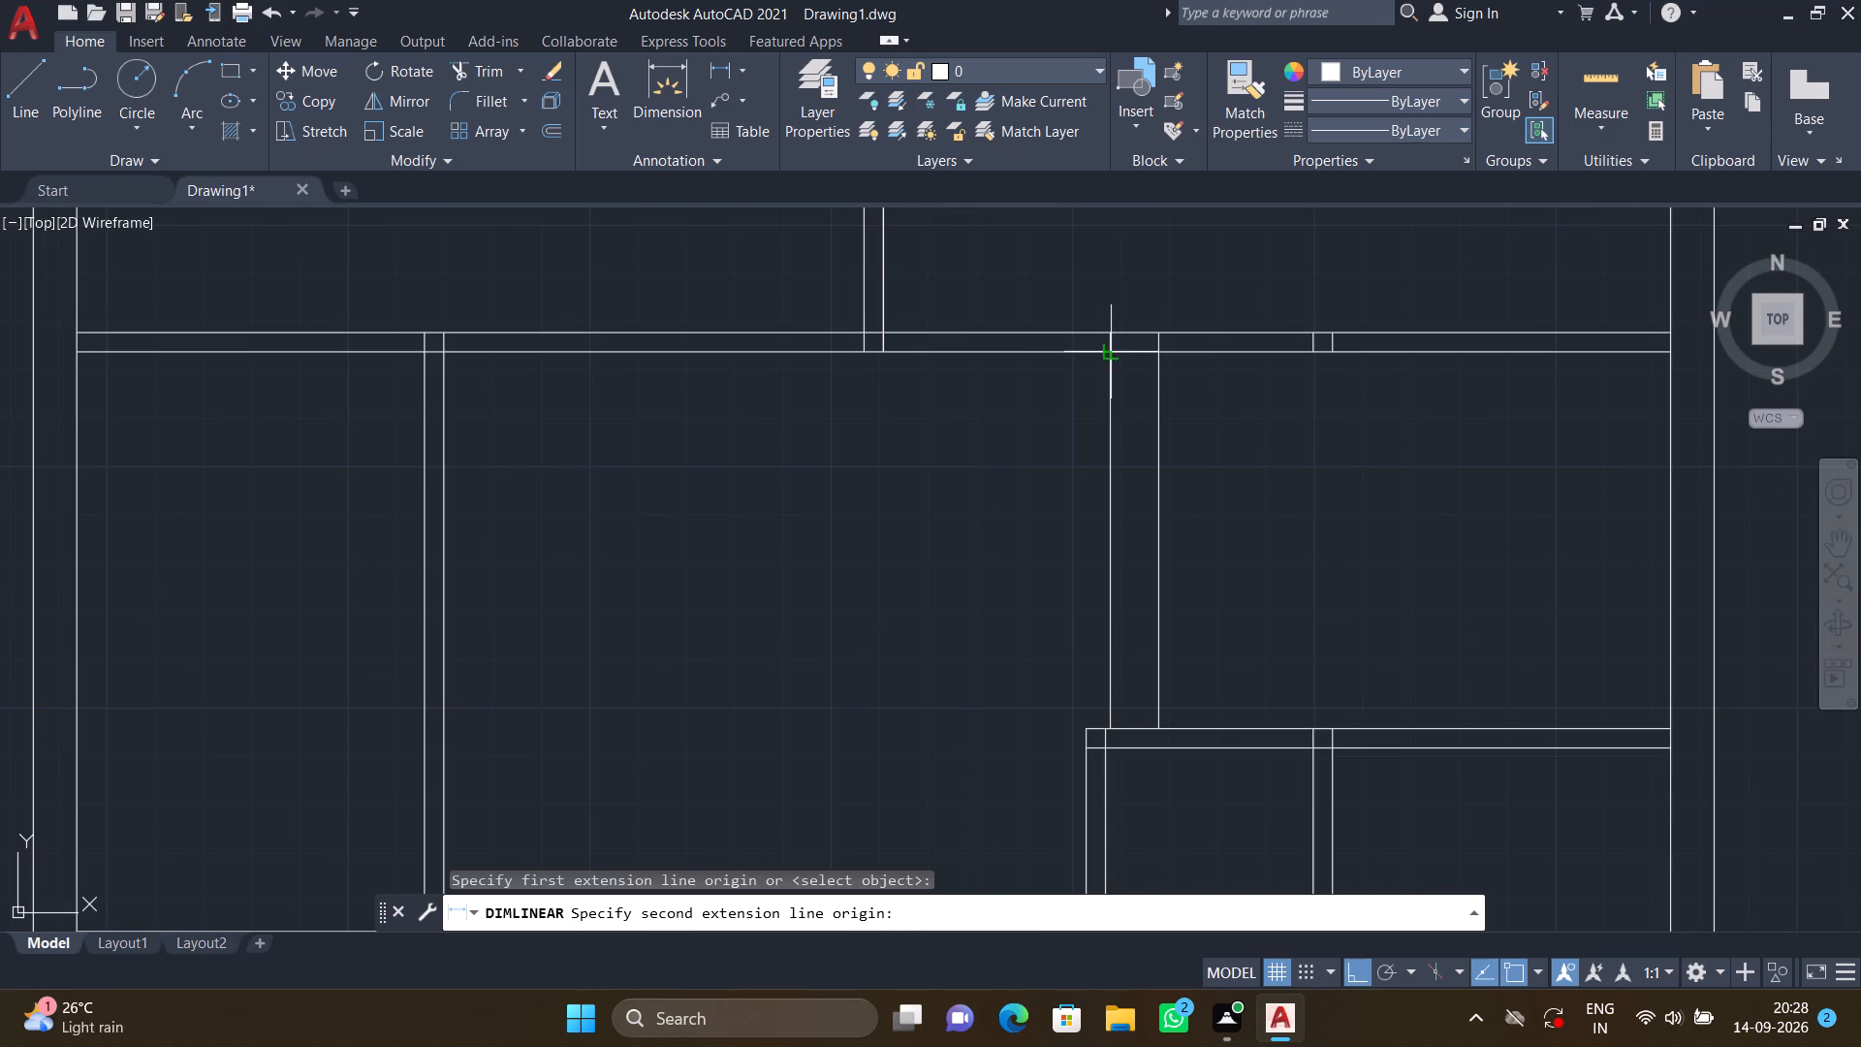
click(1158, 358)
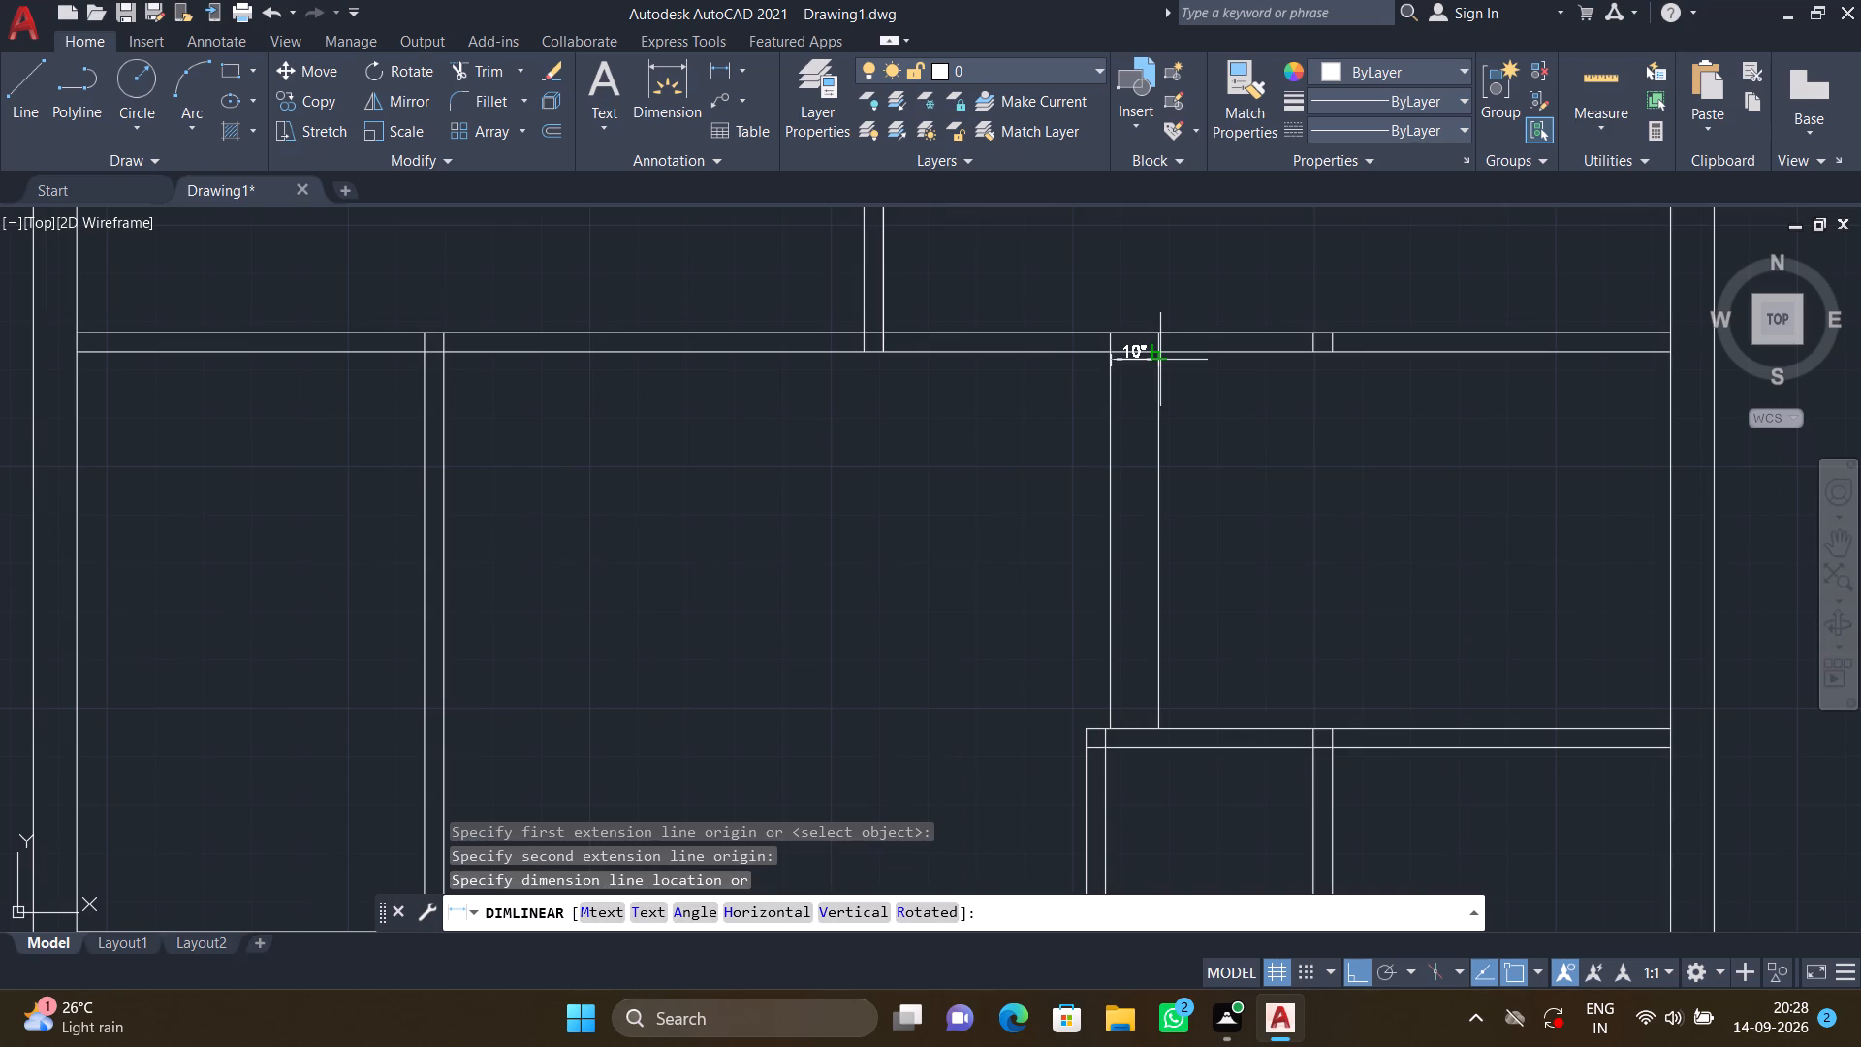
key(Escape)
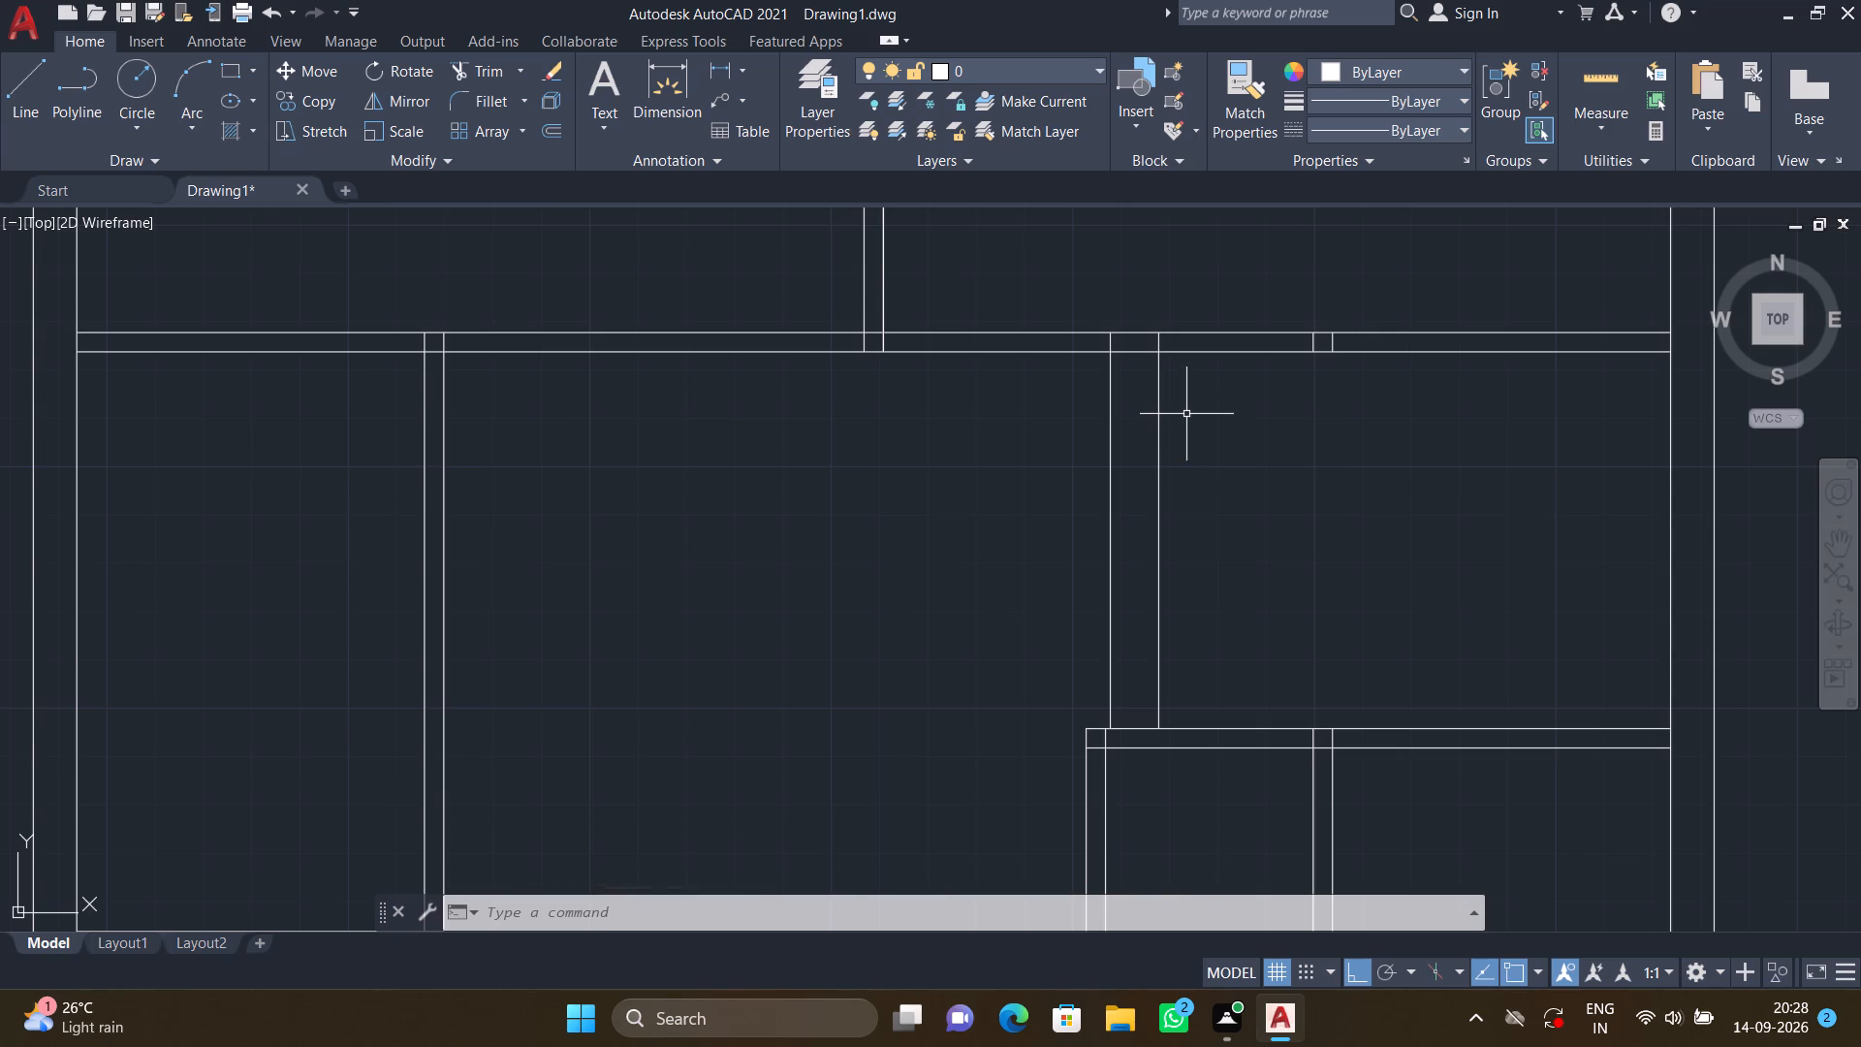
Offset the right-hand vertical line above the small room repeatedly to the right by 10", adding seven evenly spaced lines.
key(o)
key(Return)
text(10")
key(Return)
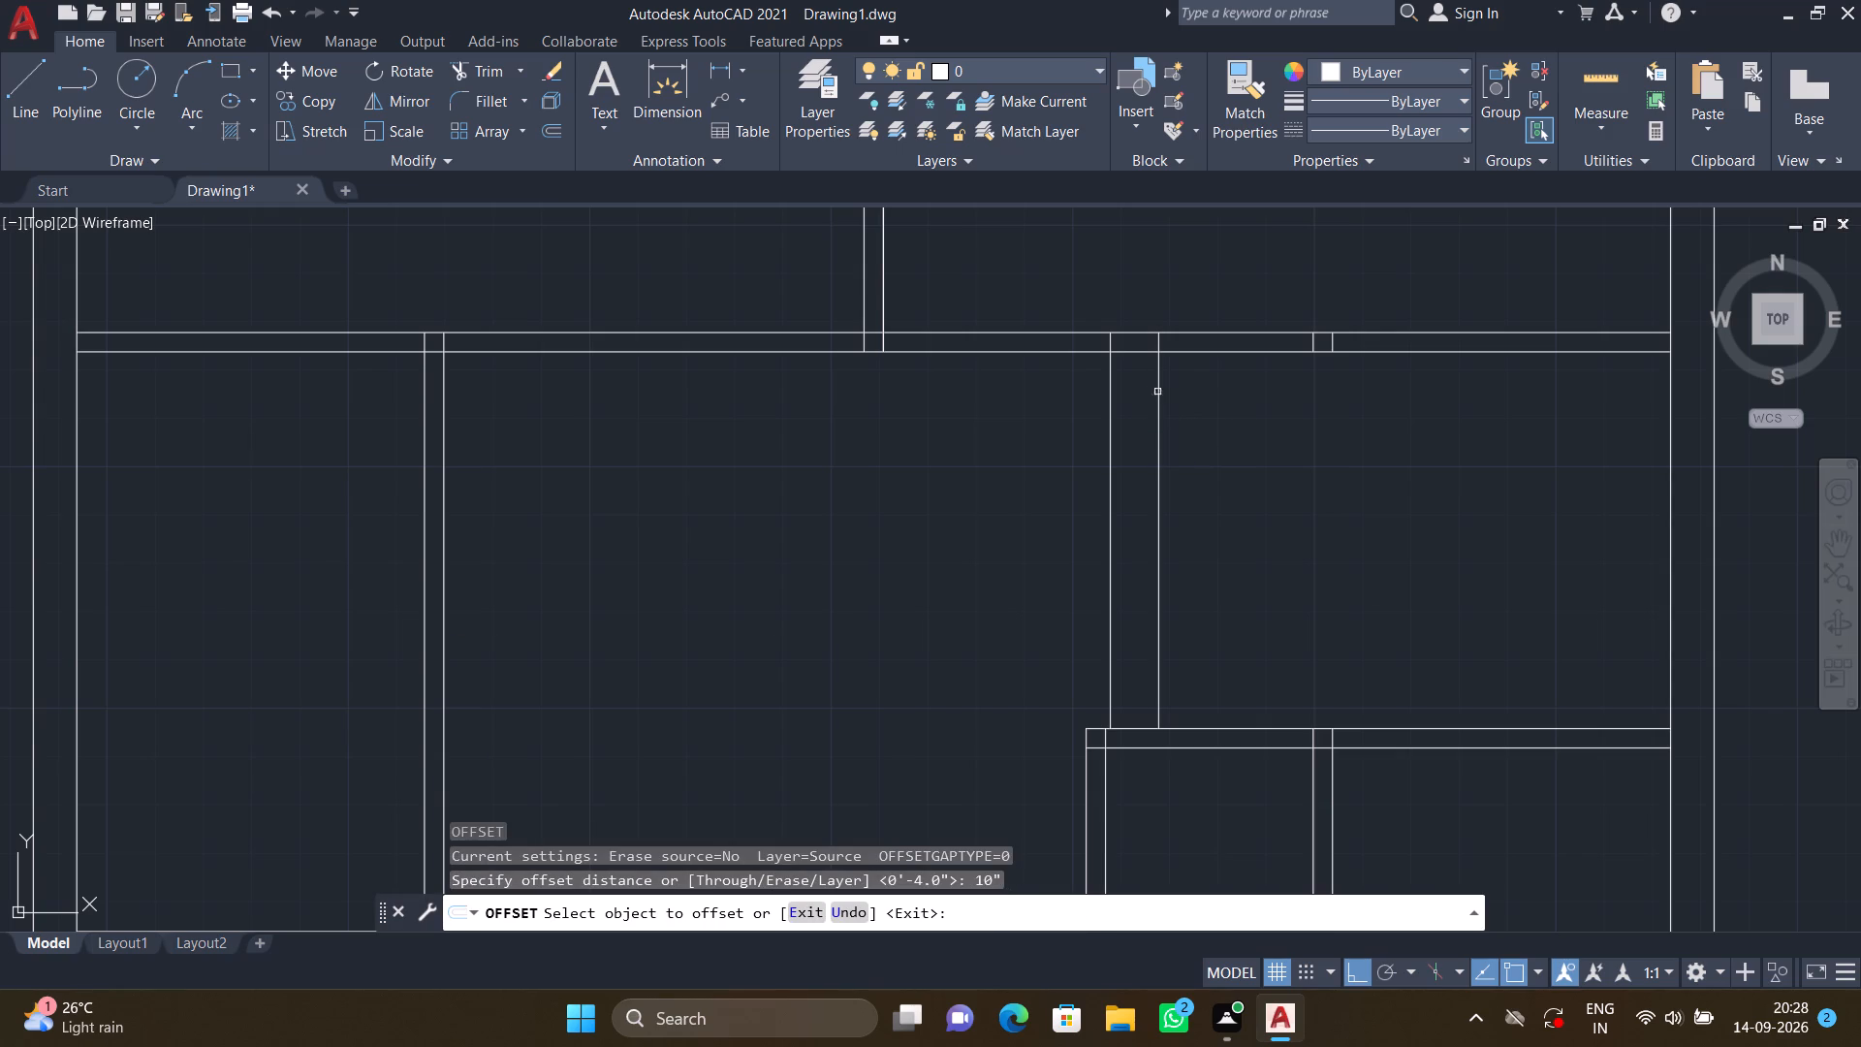
click(1161, 395)
click(1226, 408)
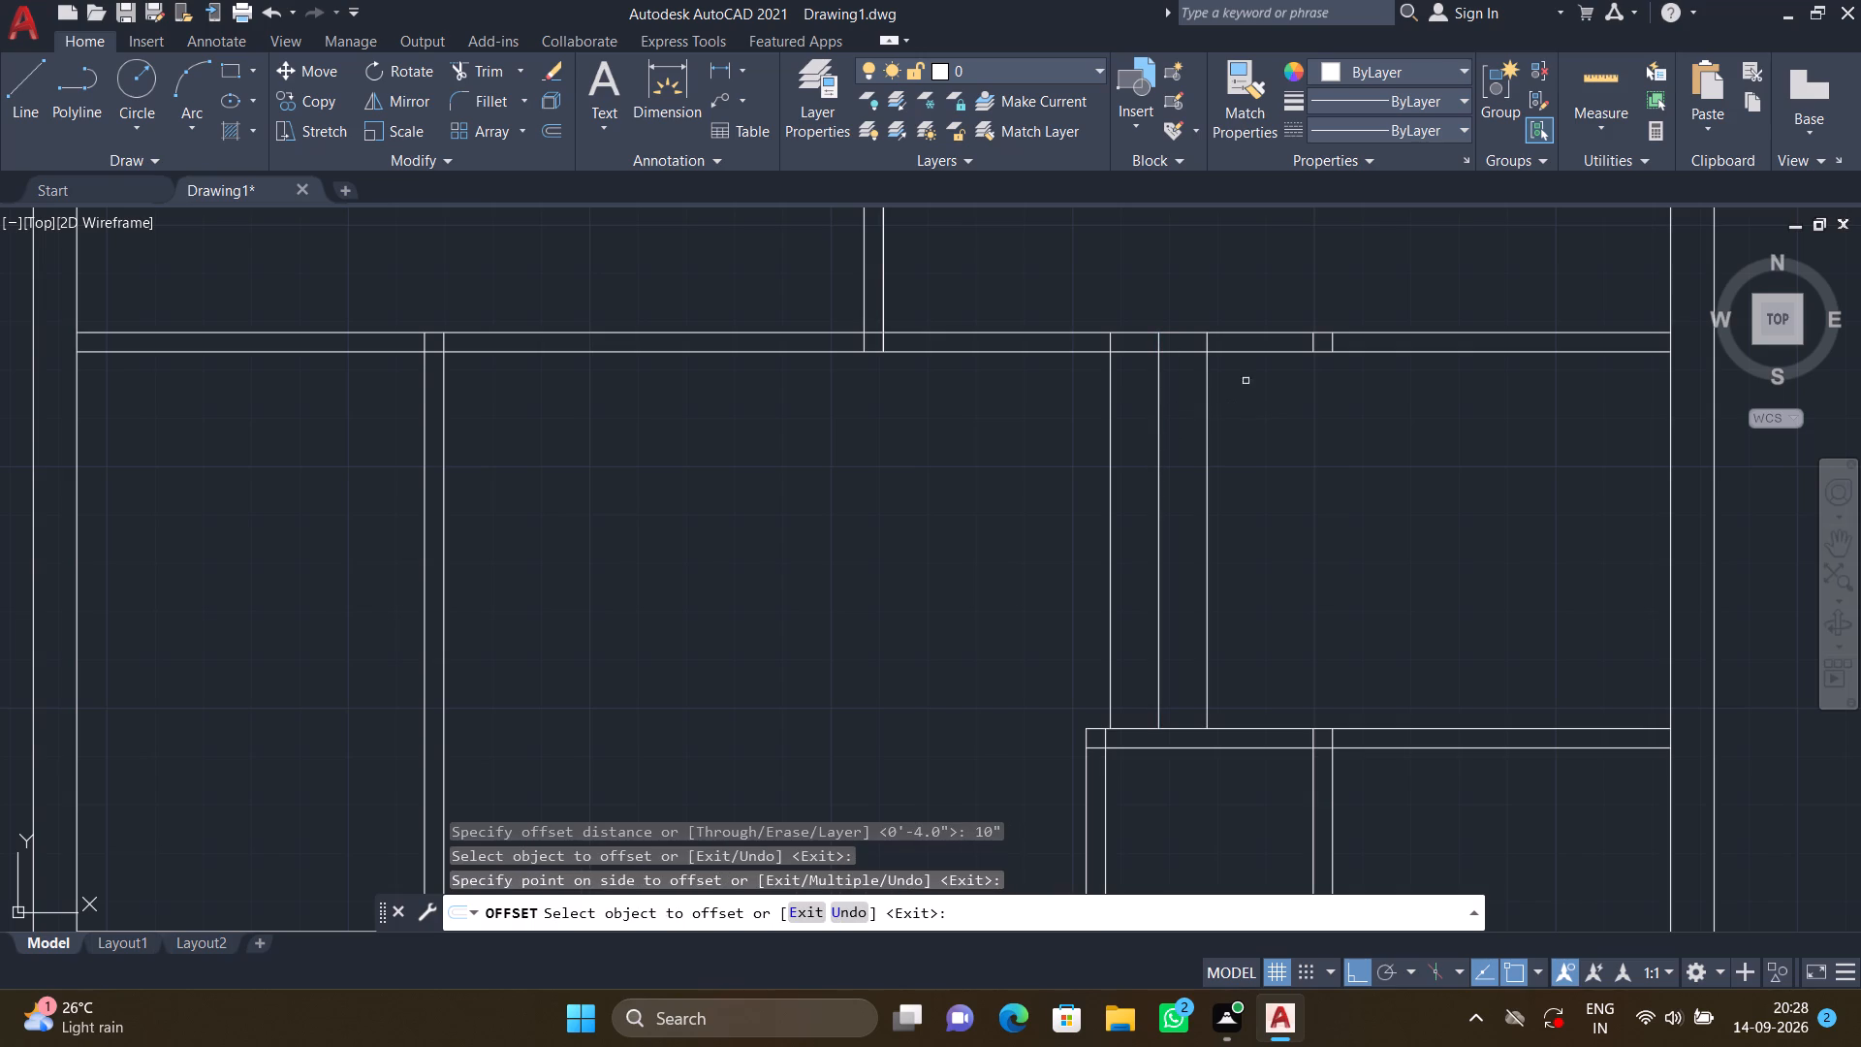
click(1211, 430)
click(1250, 432)
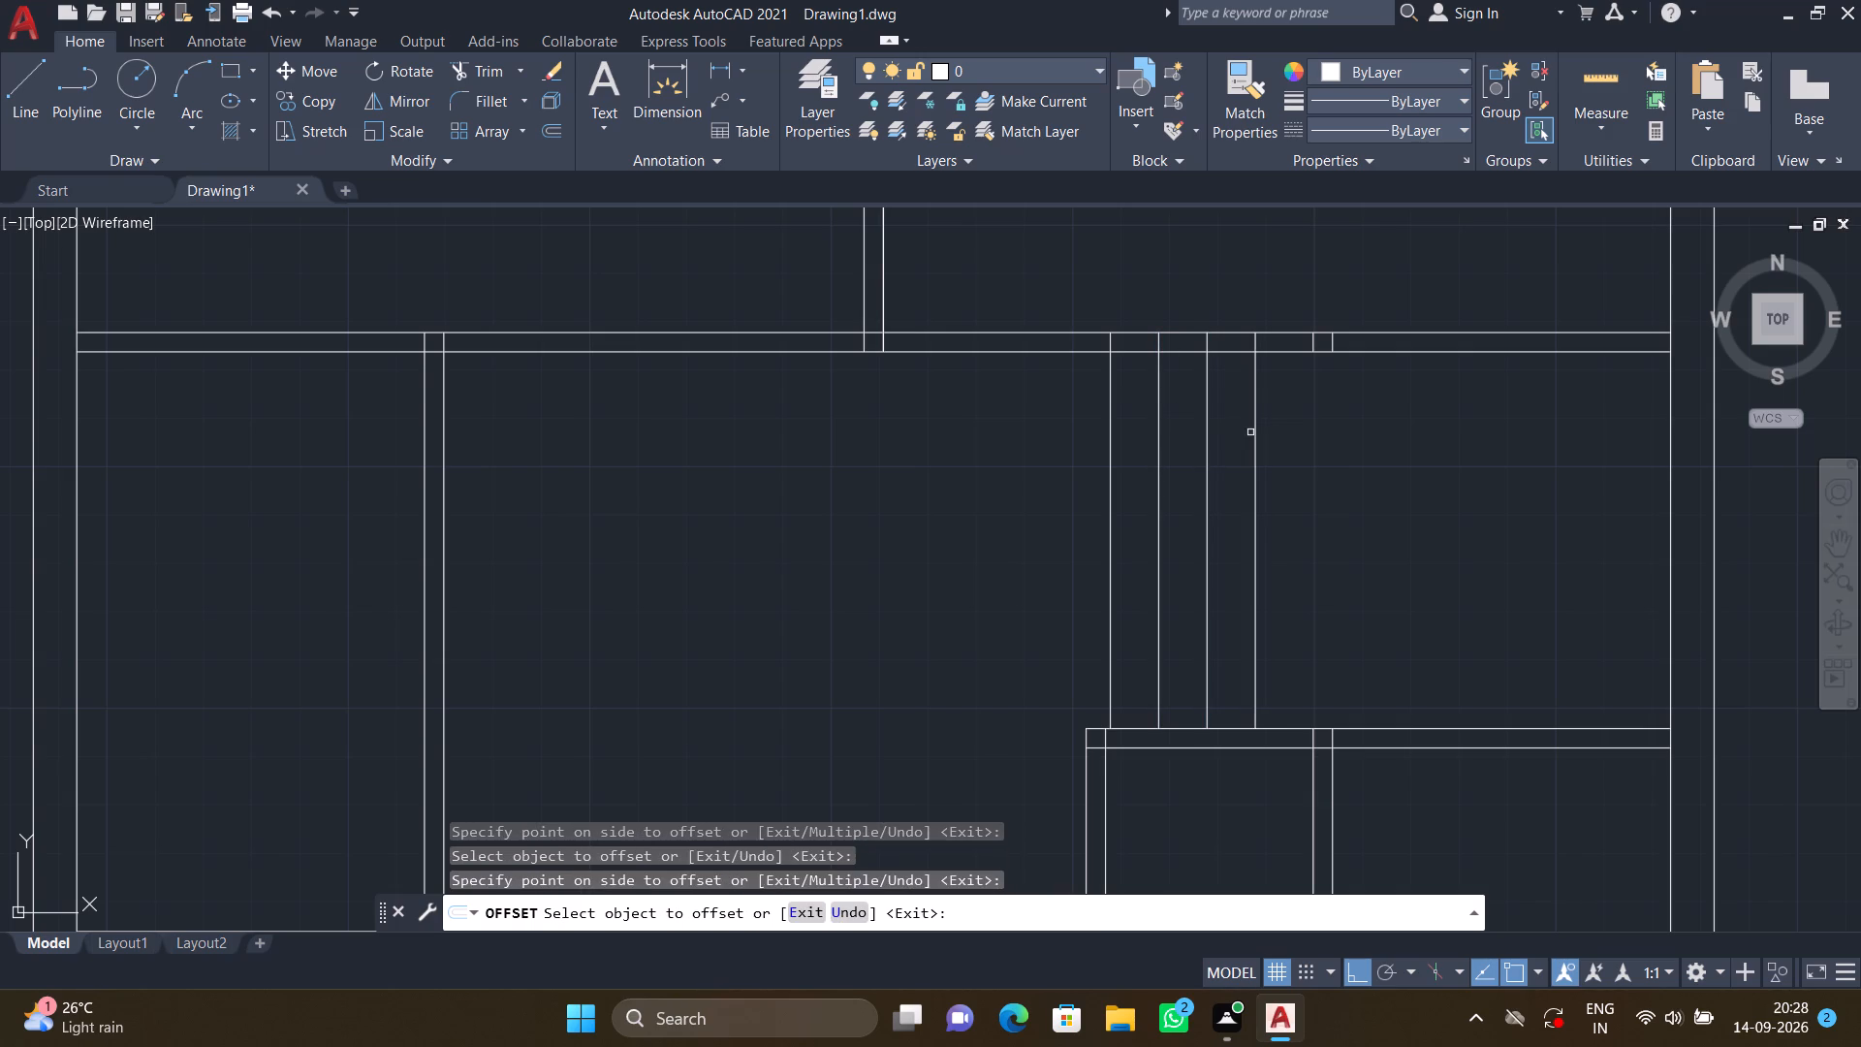
click(1255, 435)
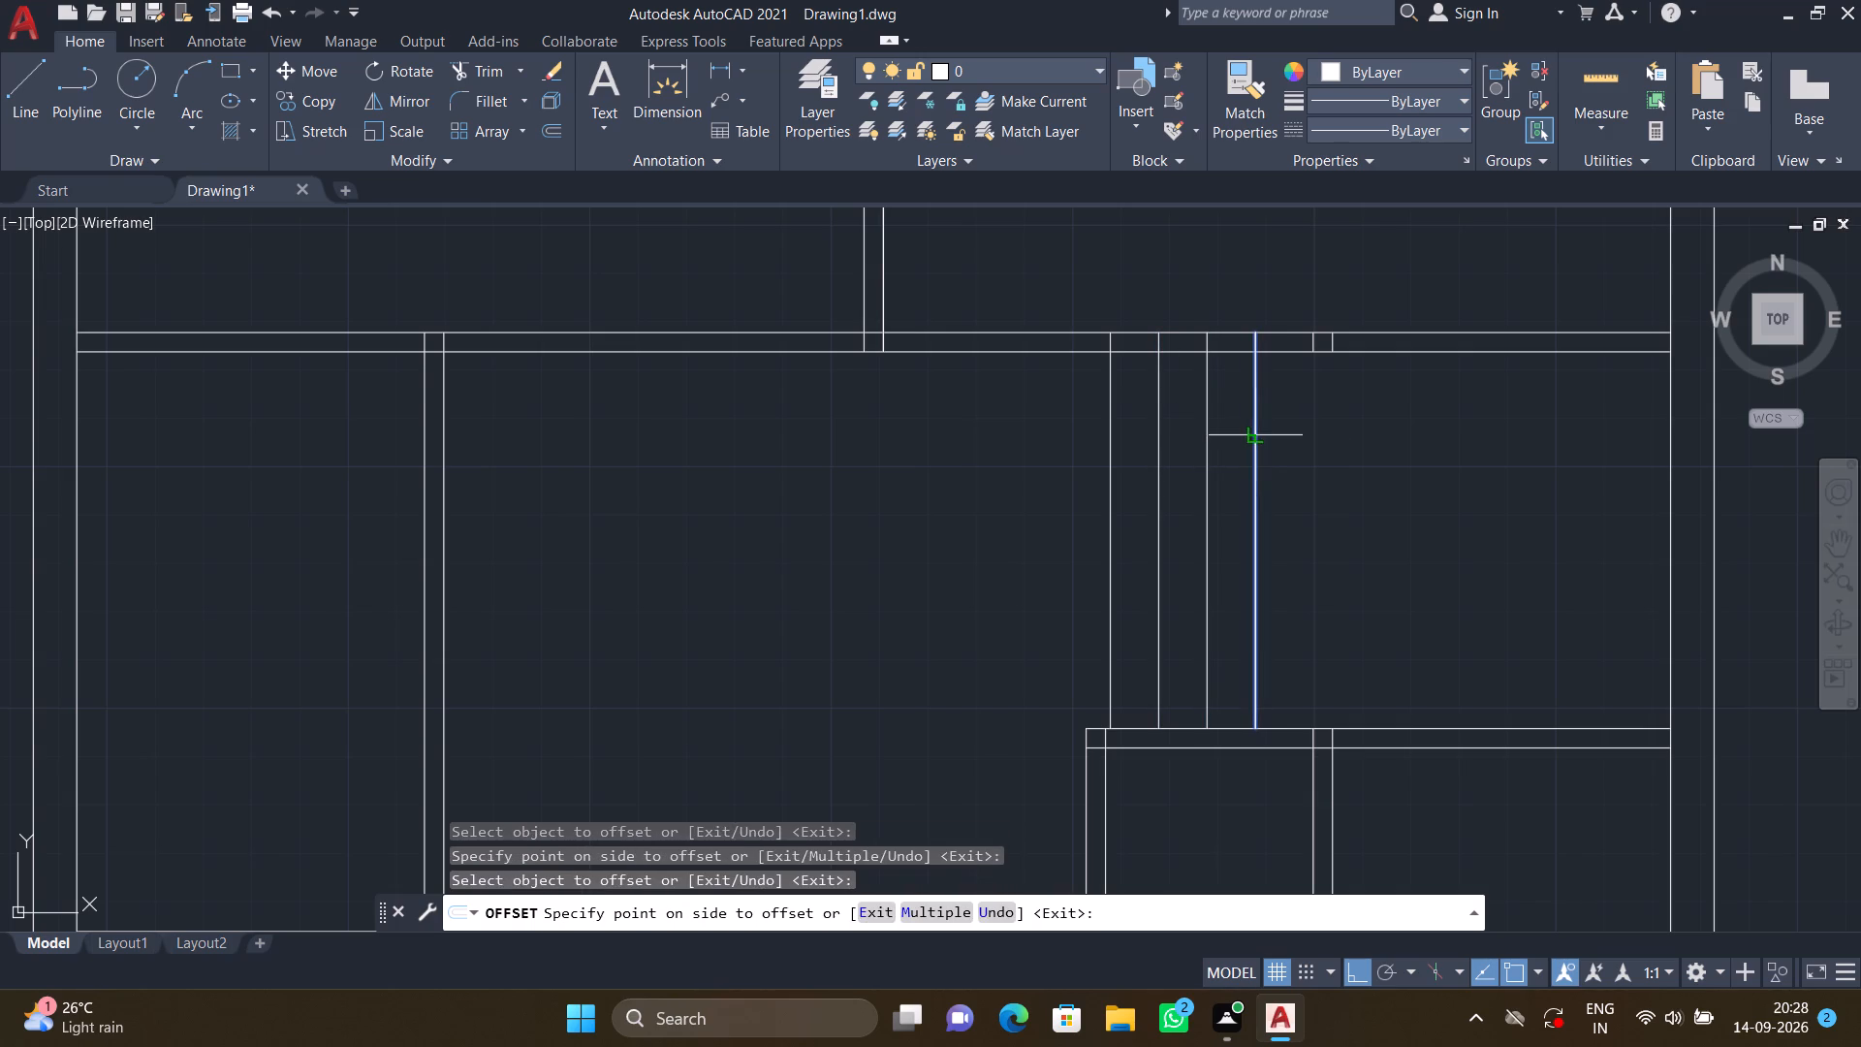
click(1326, 448)
click(1303, 441)
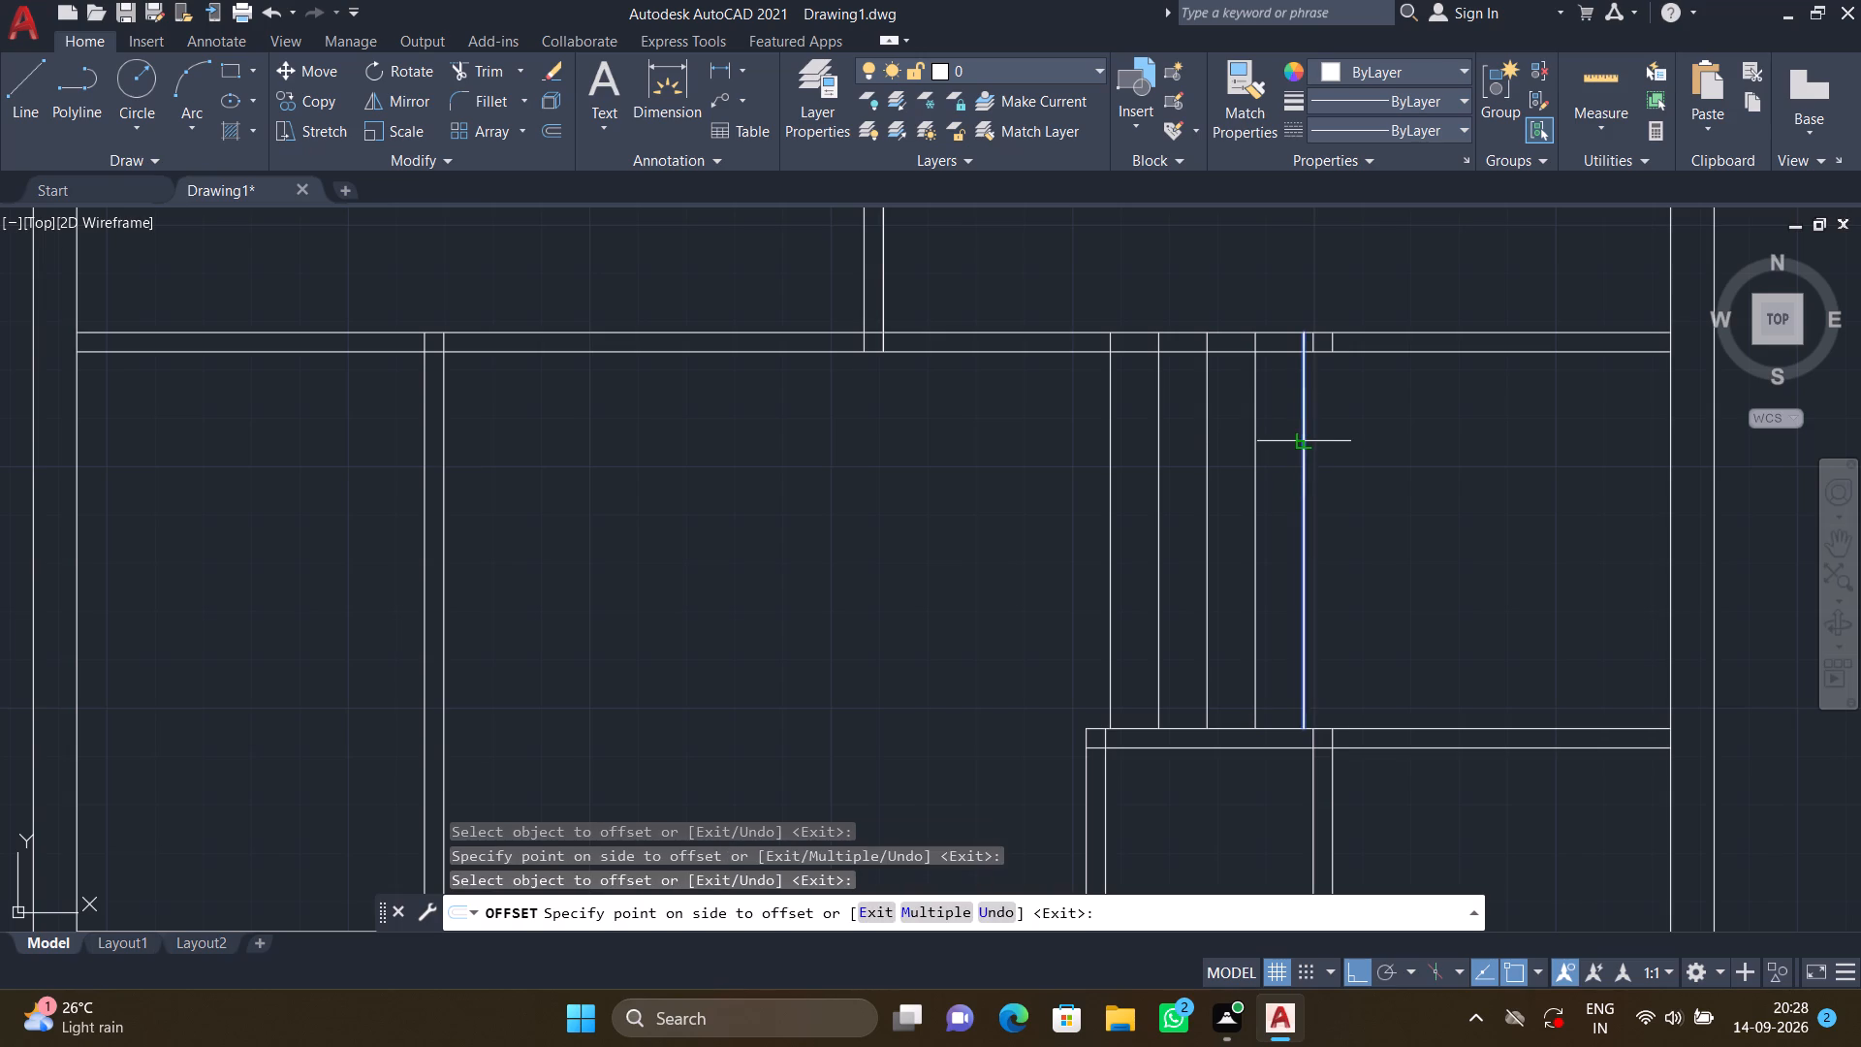
click(1350, 449)
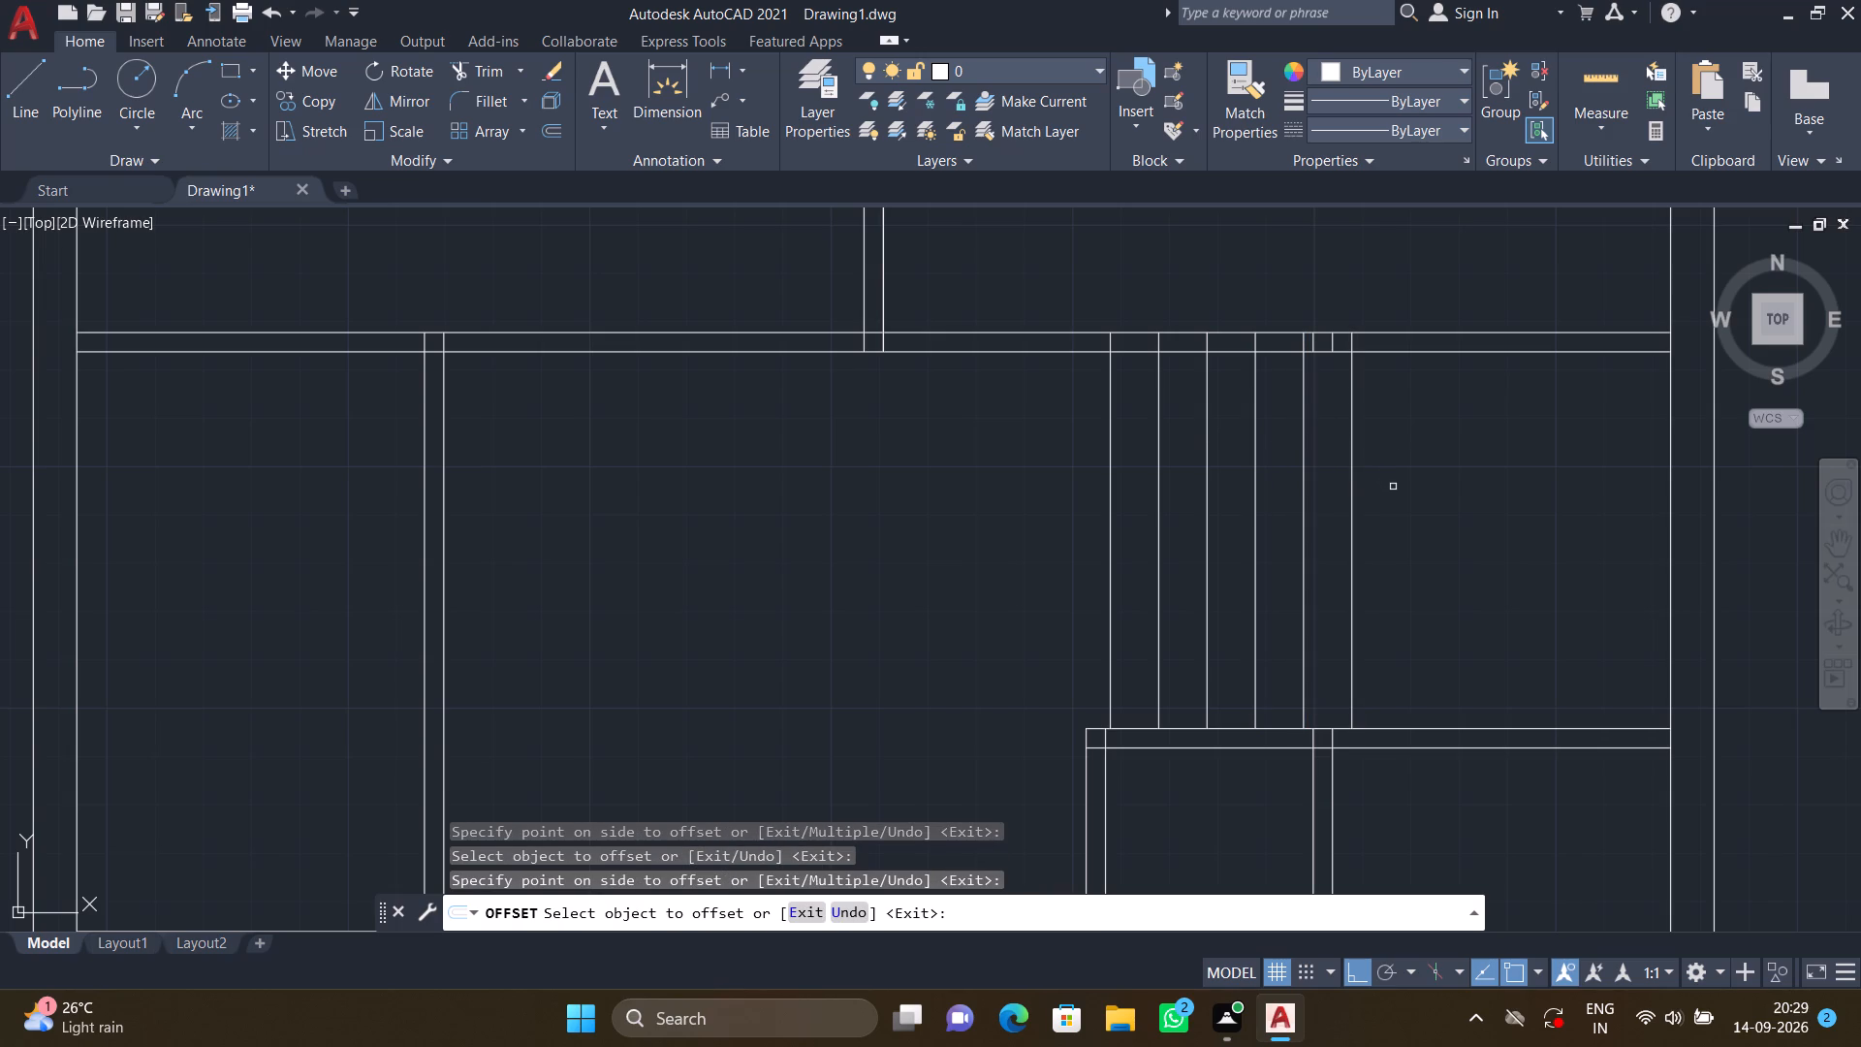
click(1349, 465)
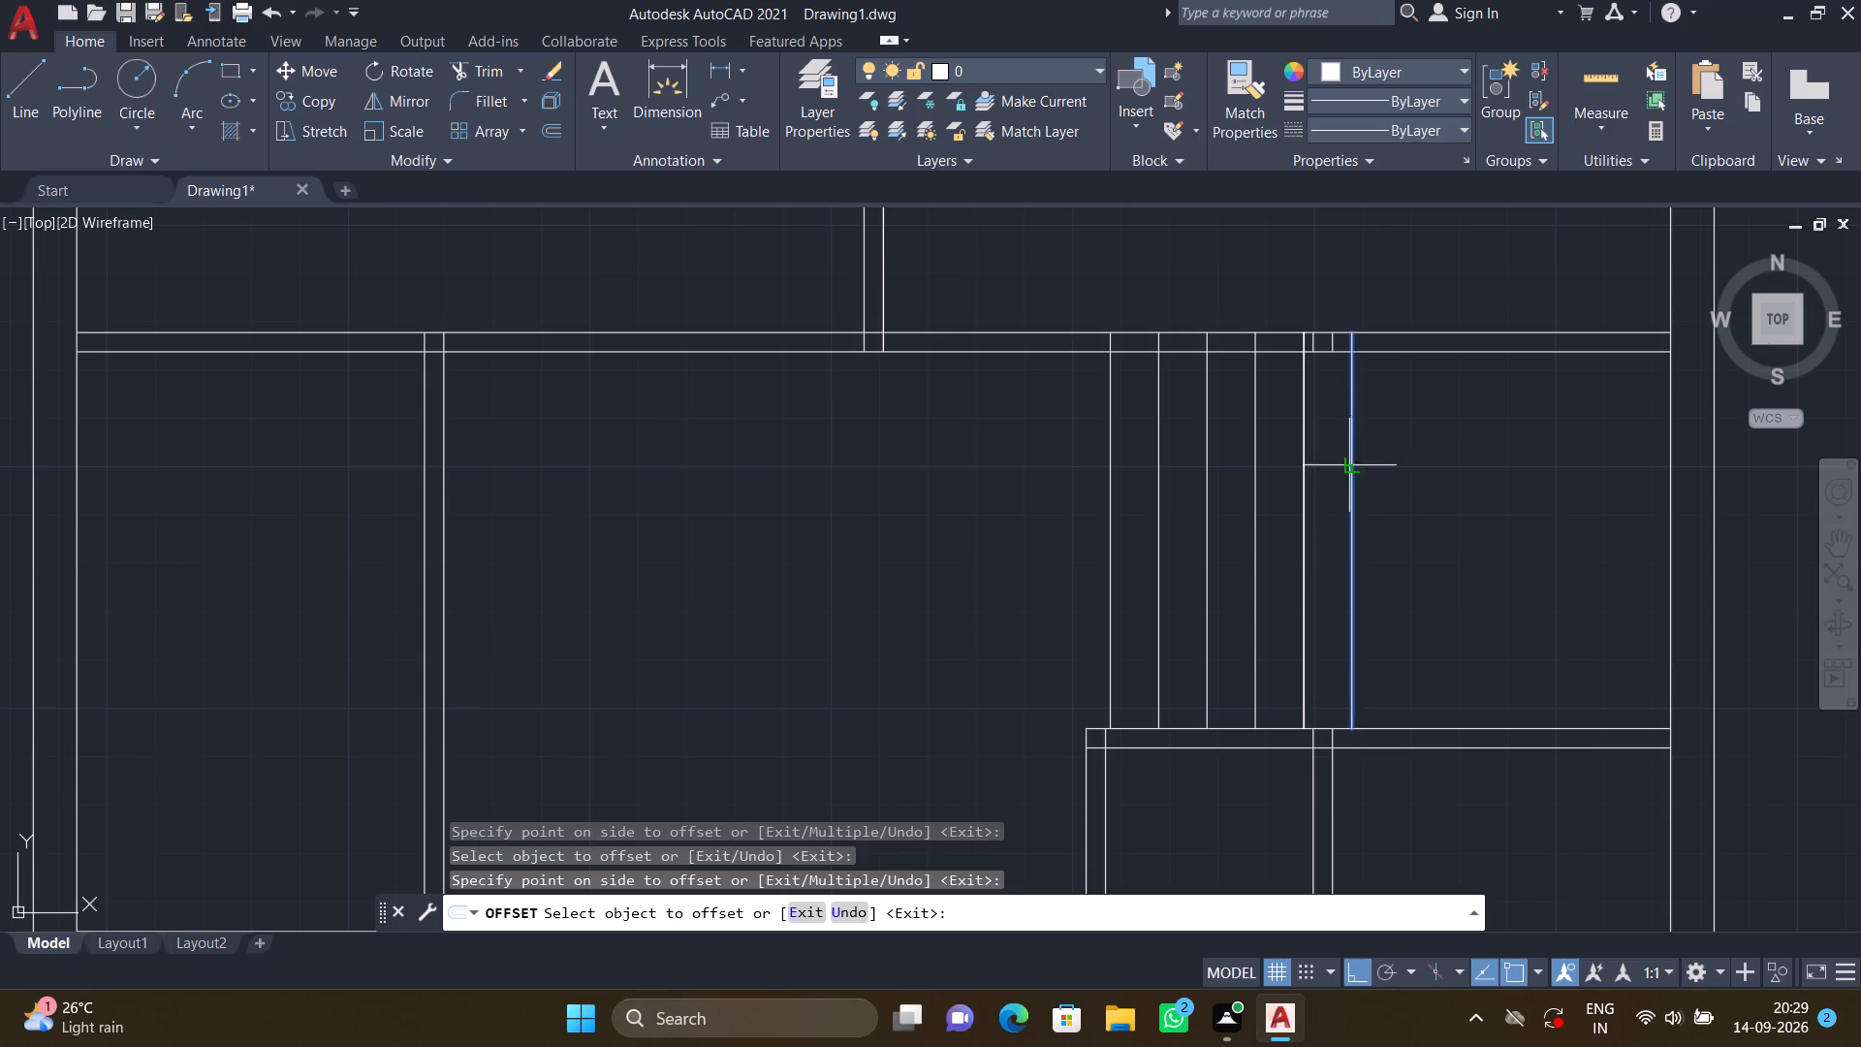
click(1428, 473)
click(1403, 462)
click(1478, 469)
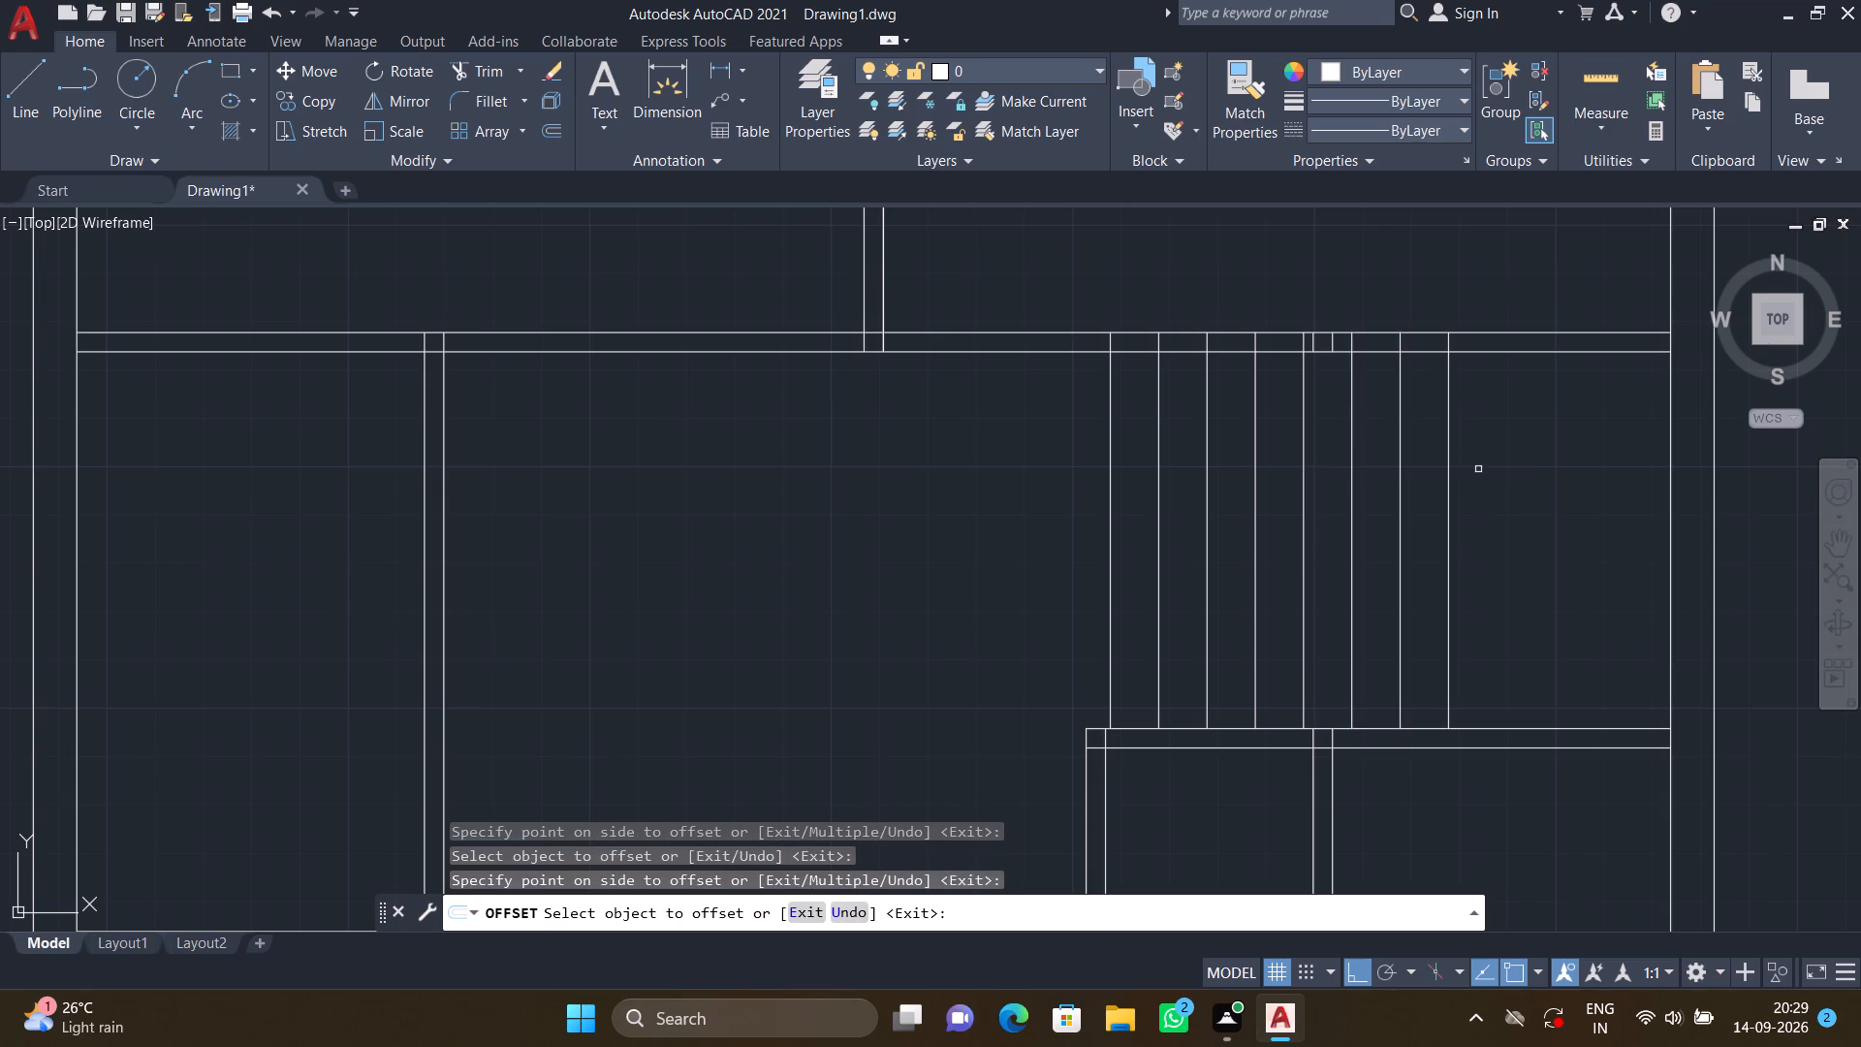
click(1448, 460)
click(1505, 464)
key(Return)
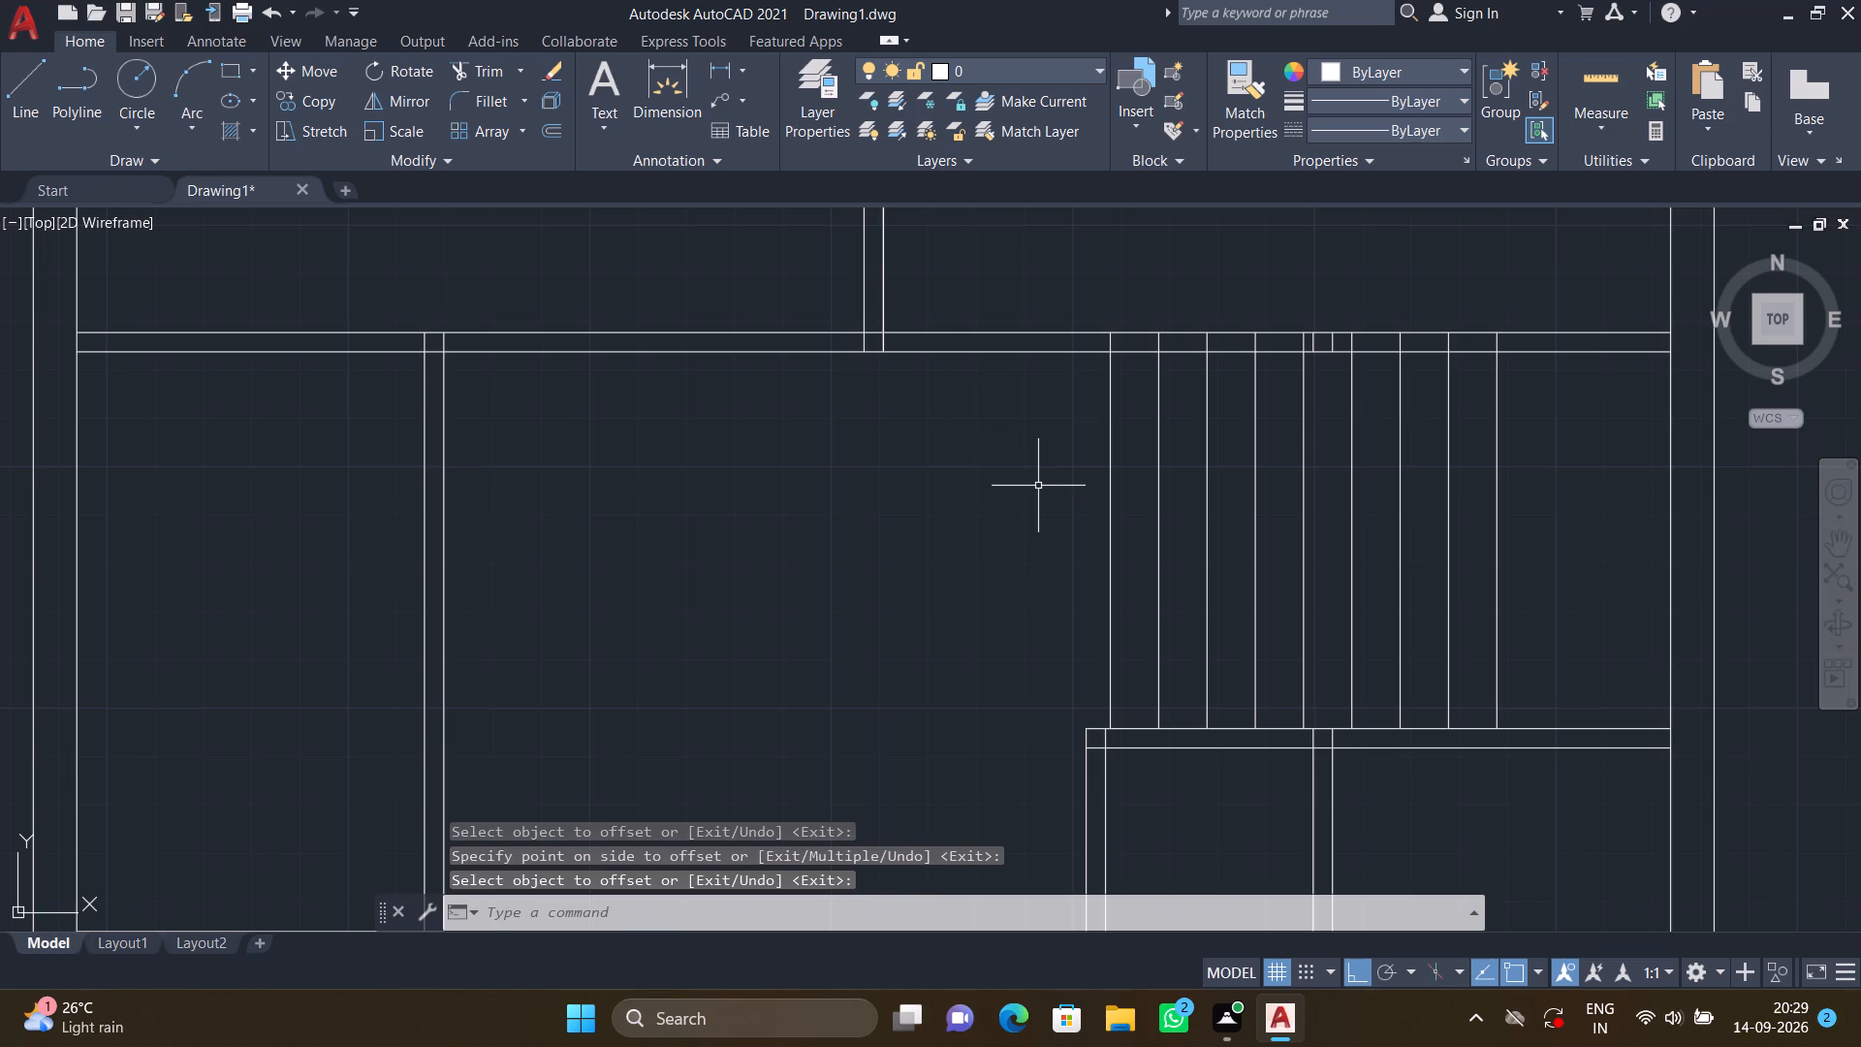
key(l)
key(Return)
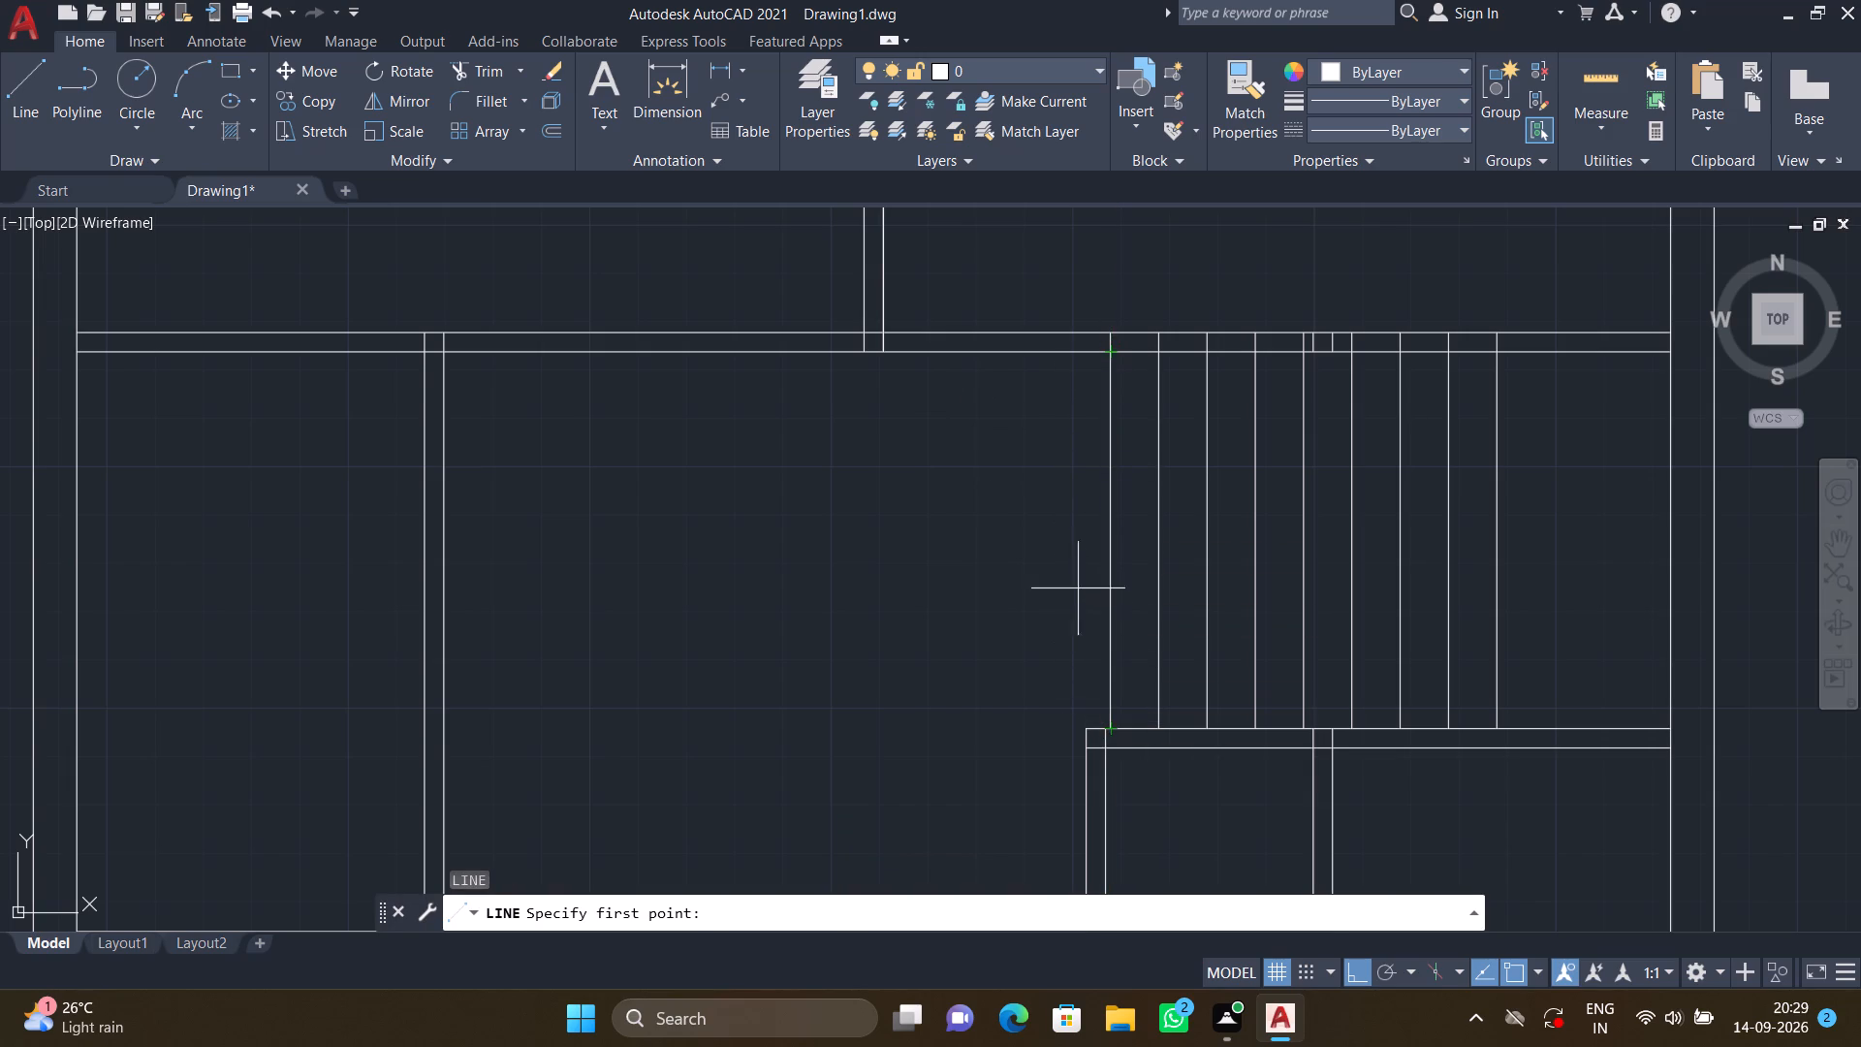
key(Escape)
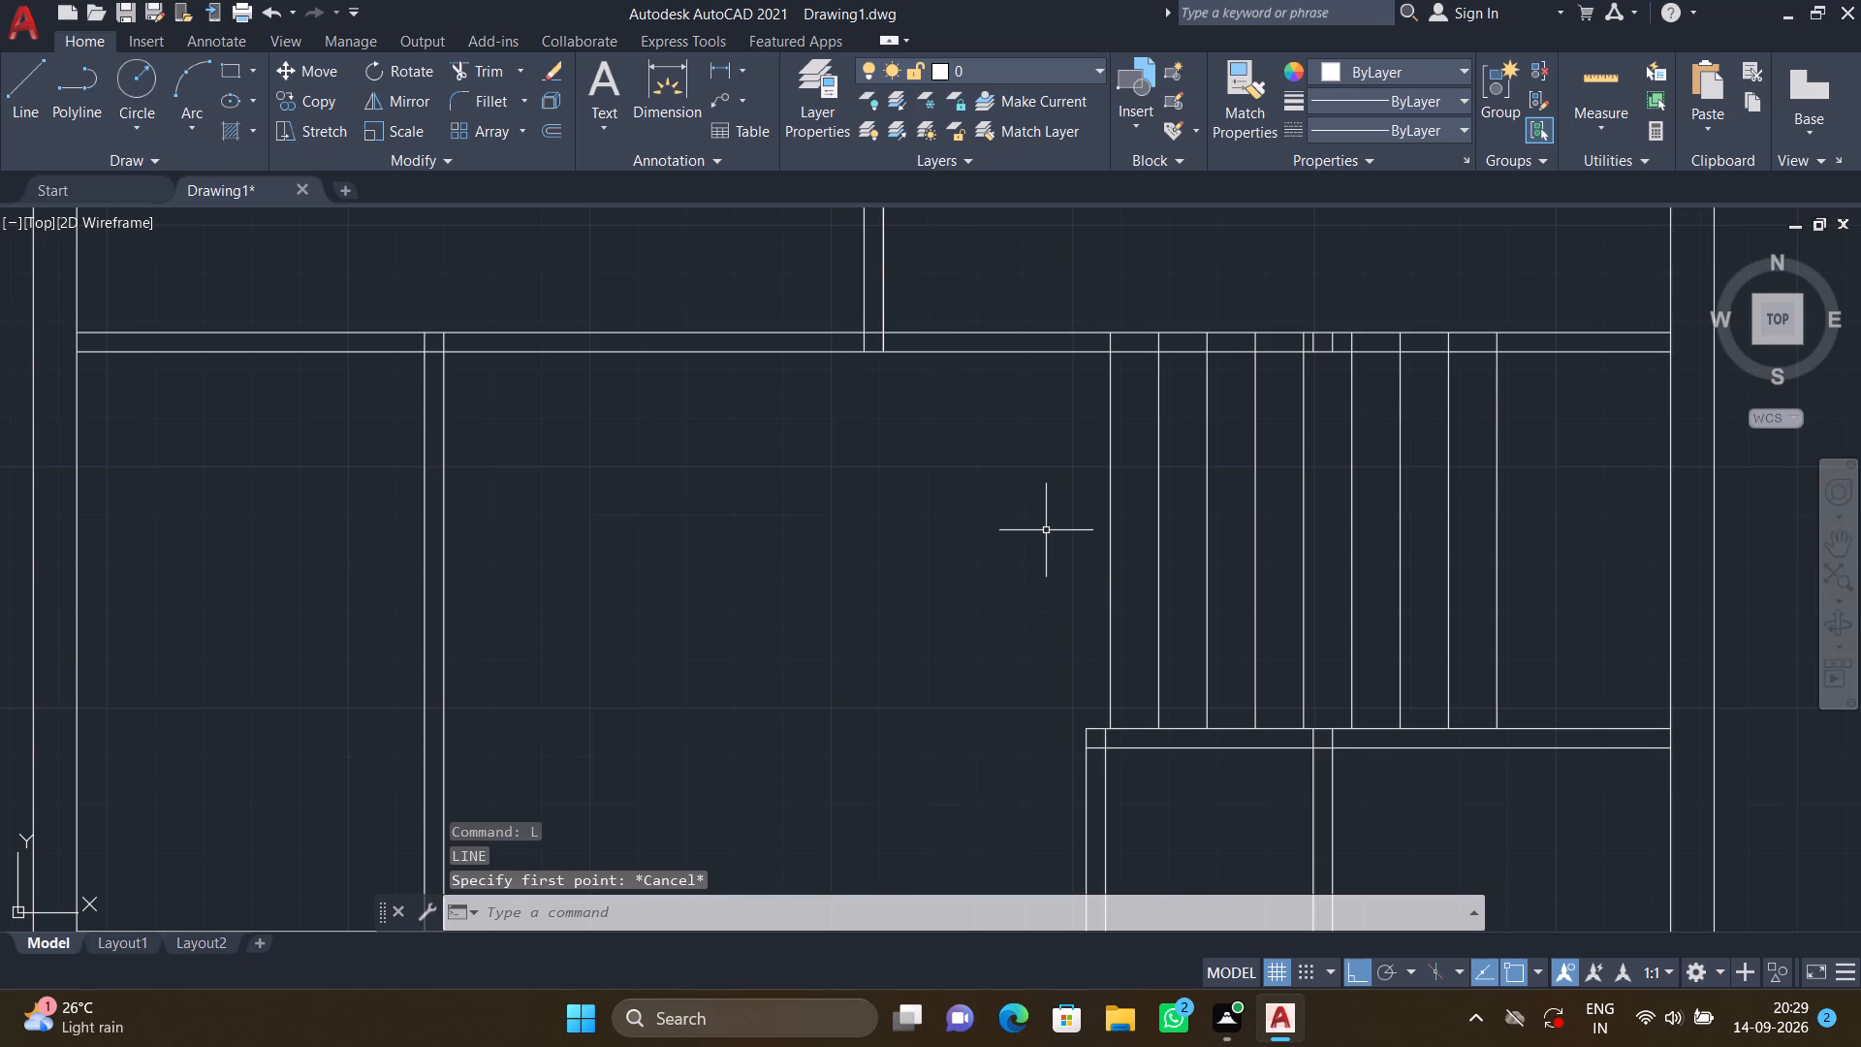
Trim the ends of all the vertical lines above the small room where they cross the upper horizontal partition's thickness.
scroll(1214, 340, up, 3)
scroll(1214, 339, down, 2)
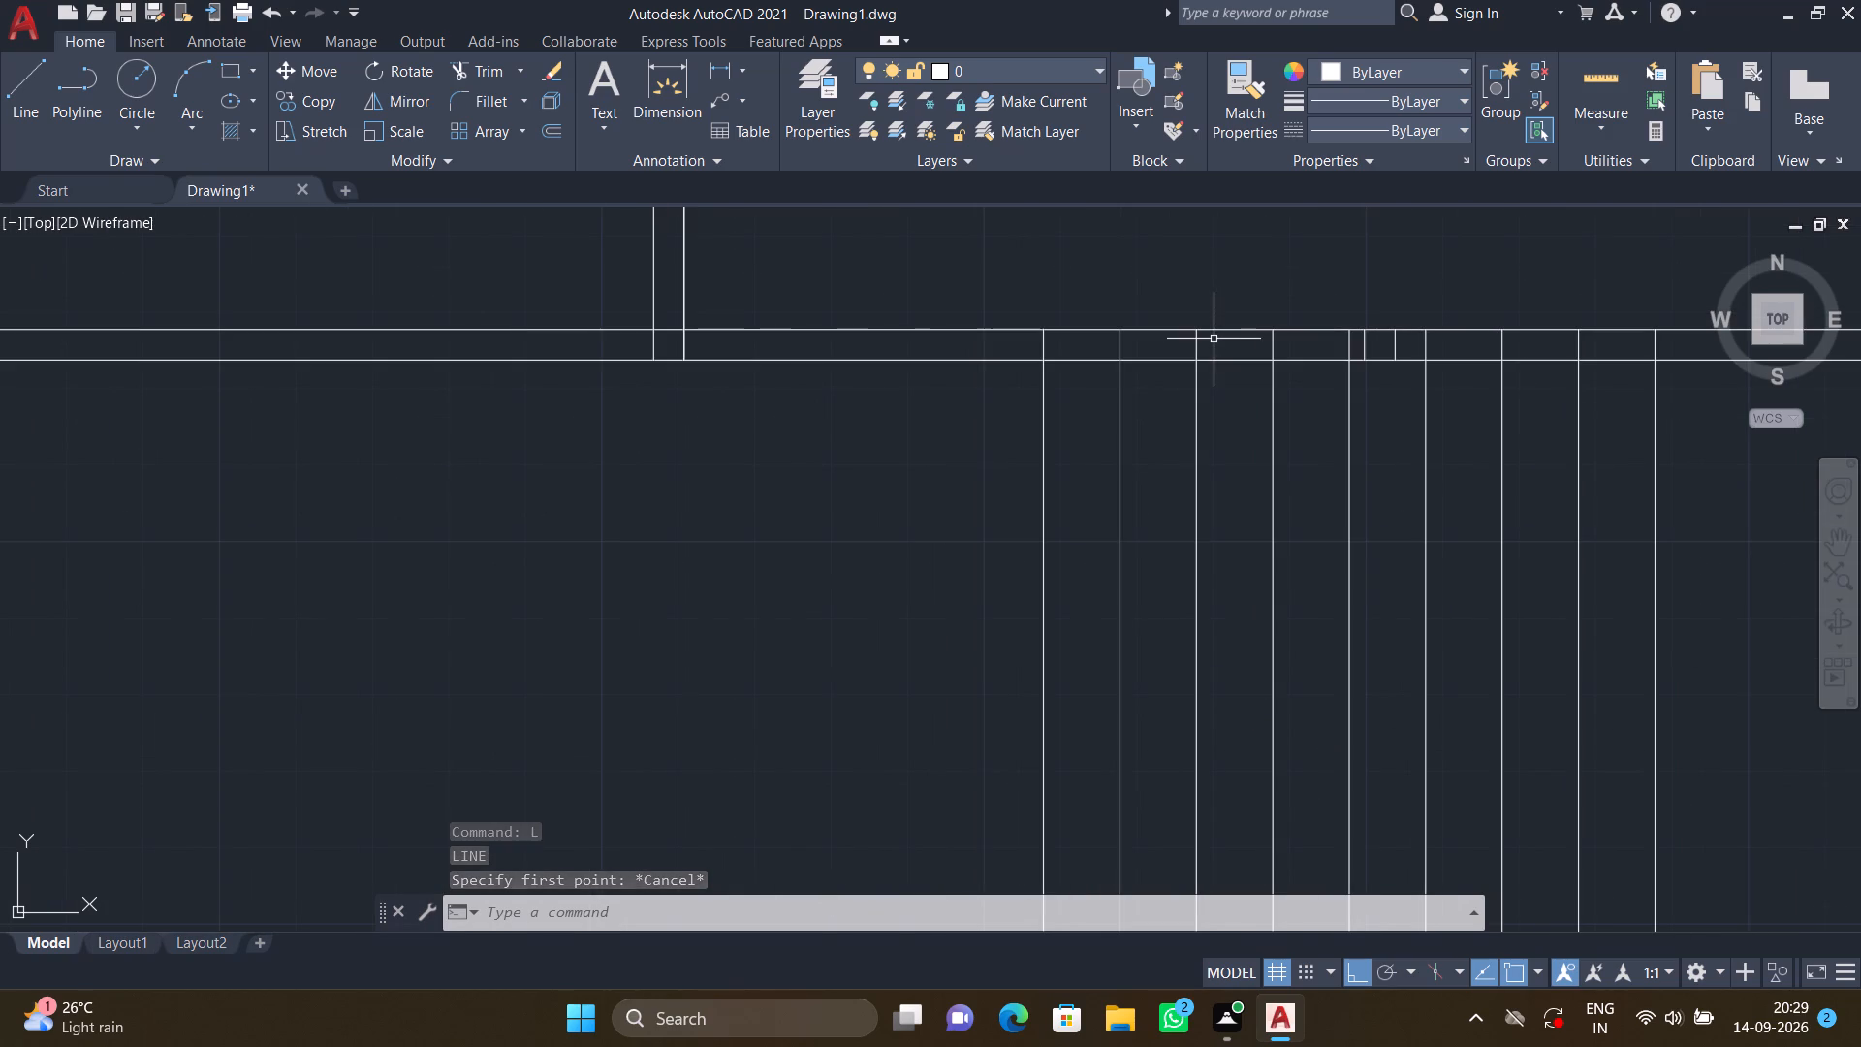
text(TR)
key(Return)
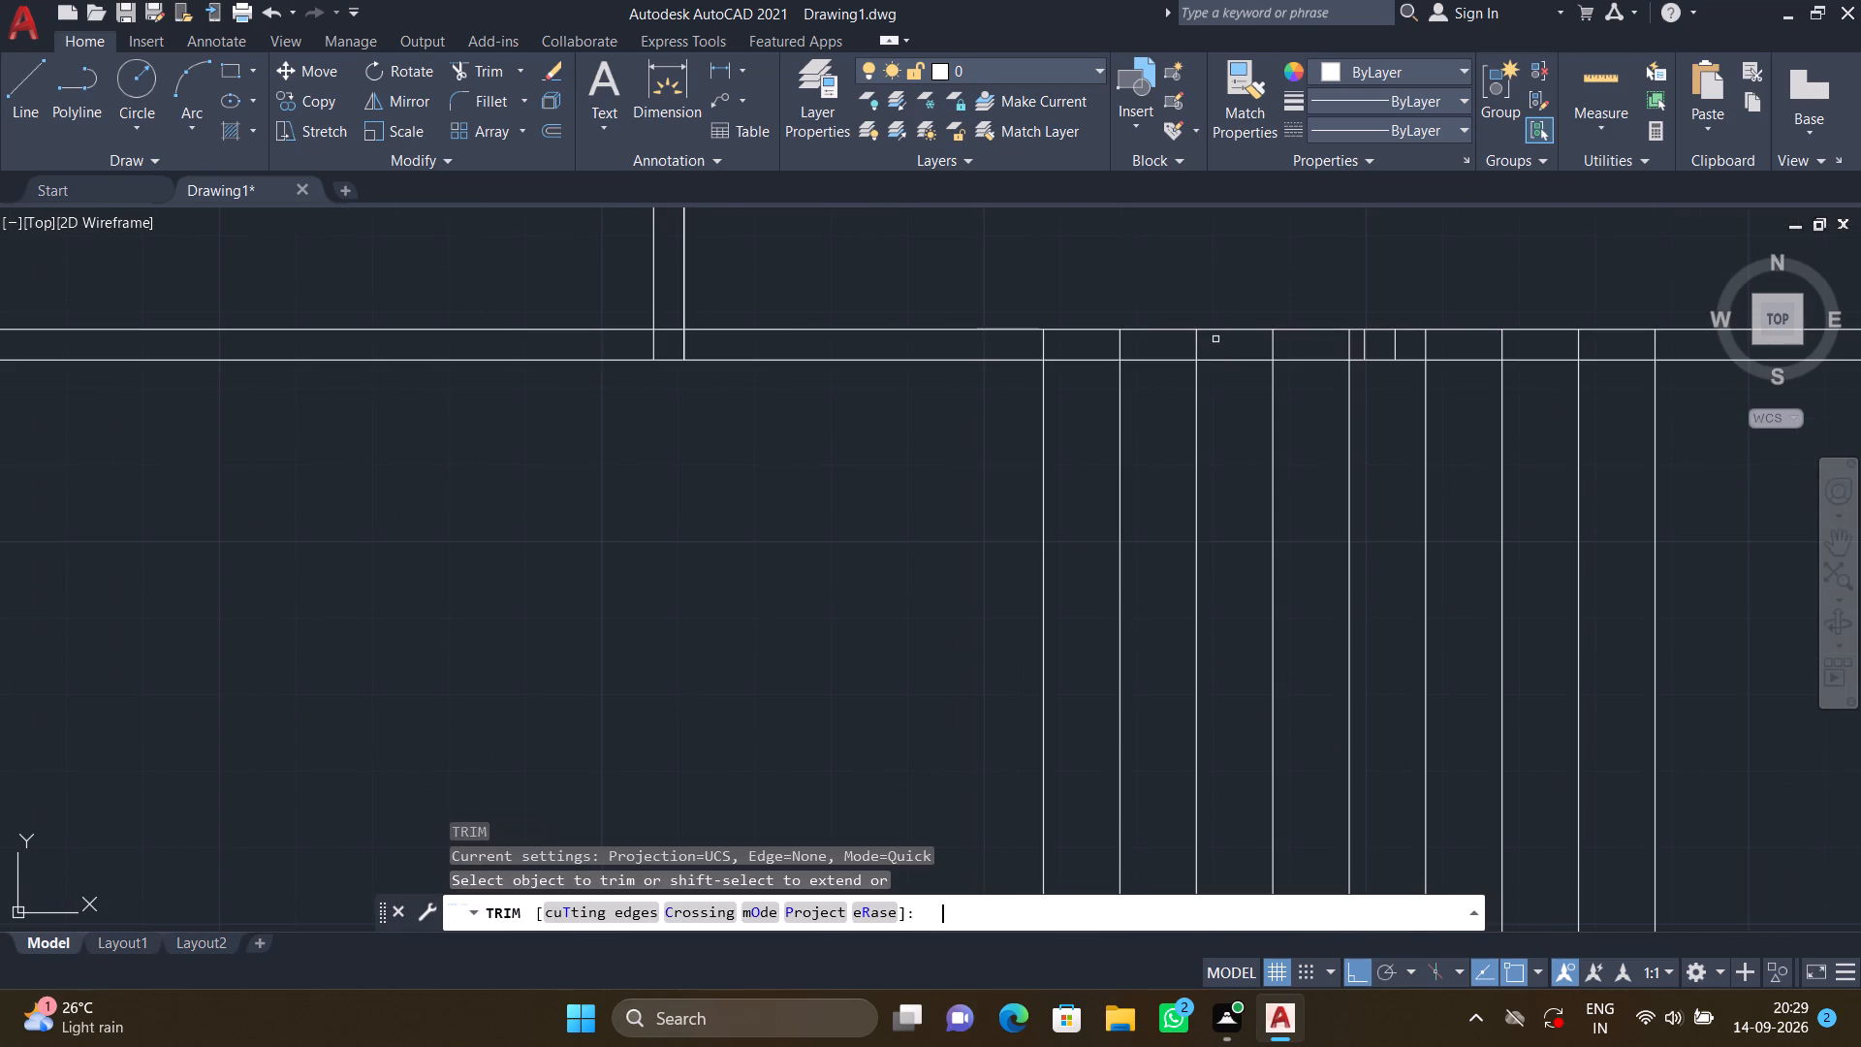
click(1027, 346)
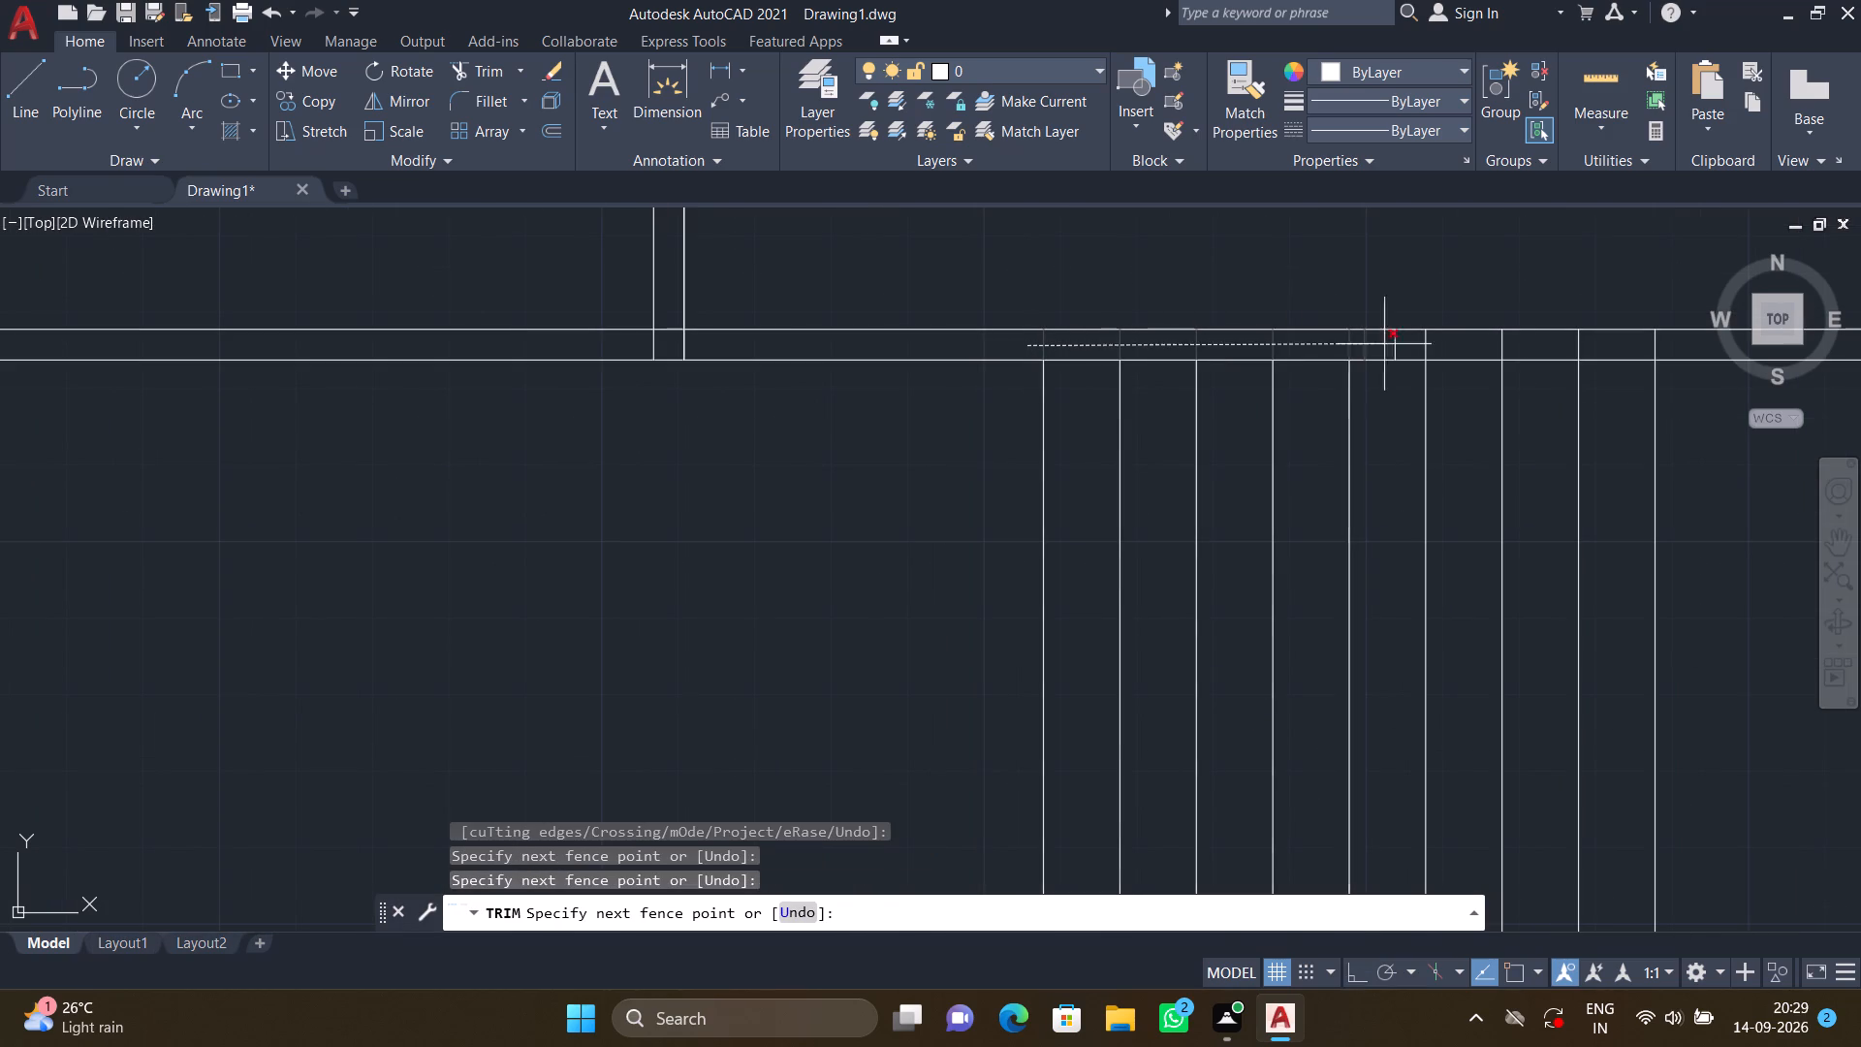
click(1672, 345)
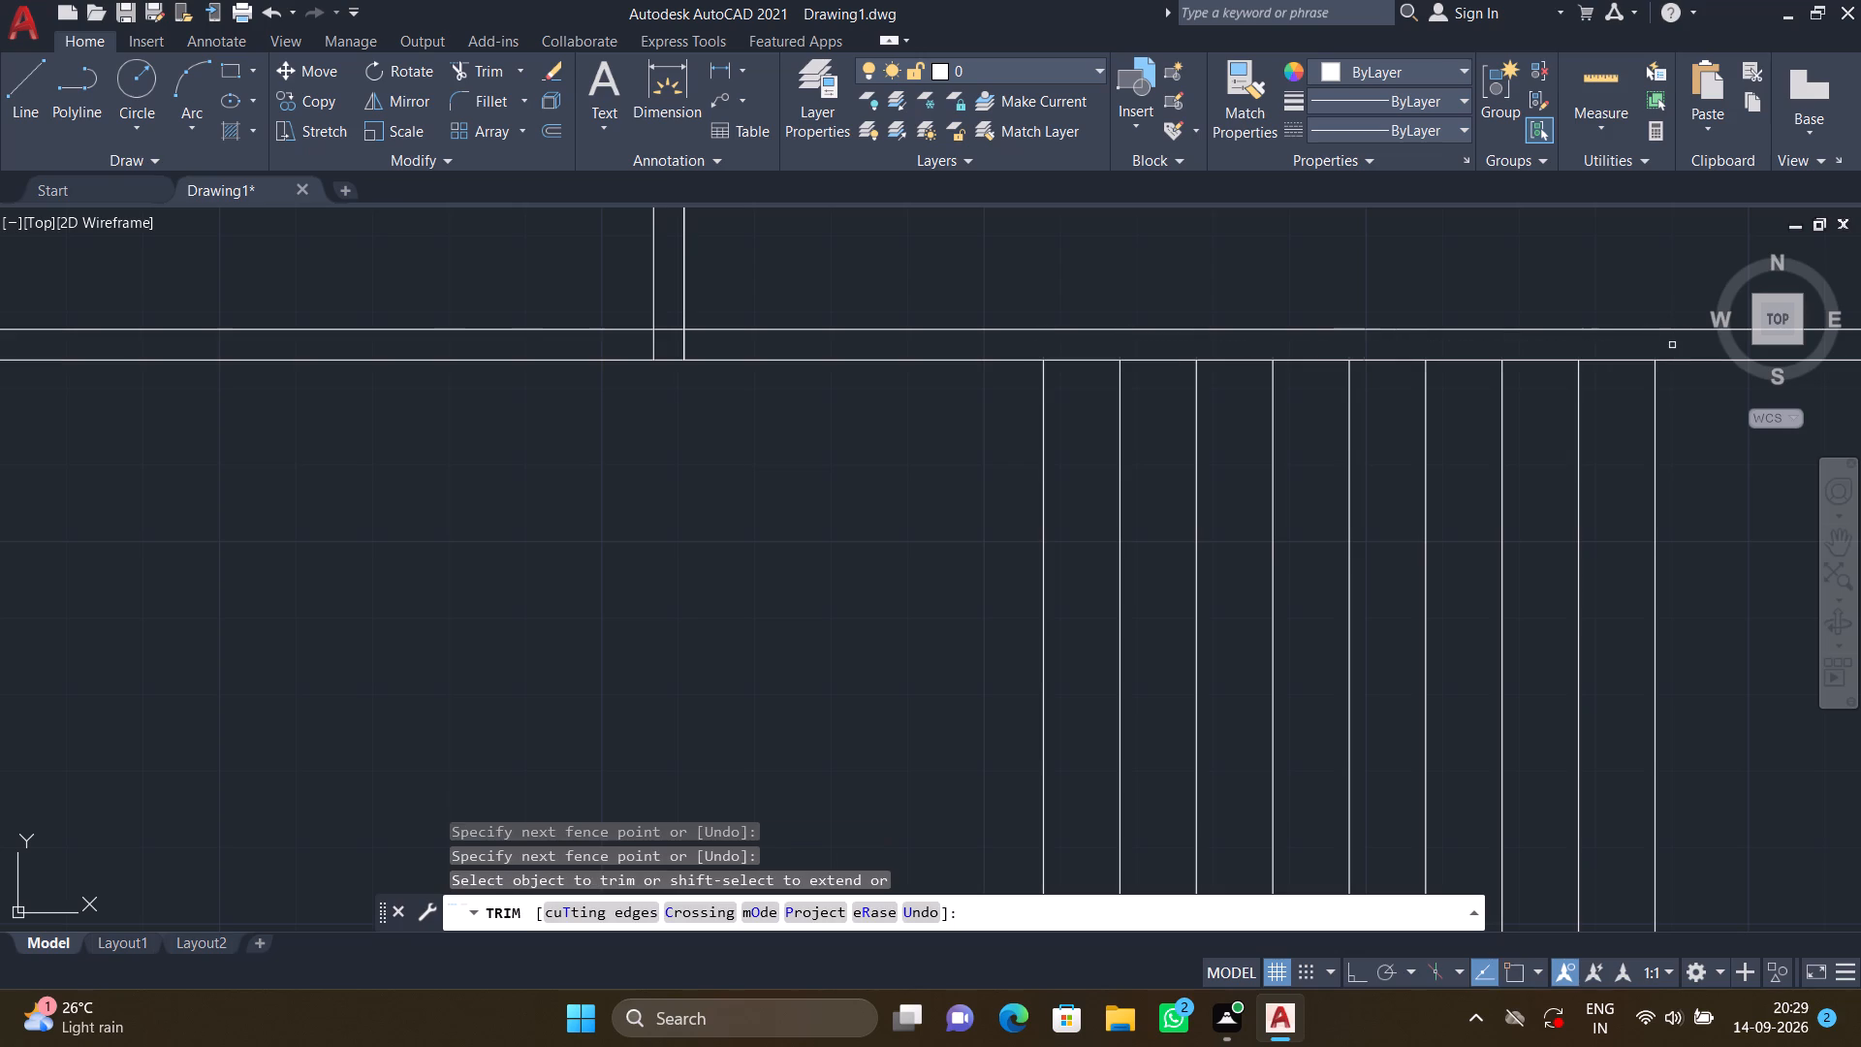
scroll(1688, 410, down, 1)
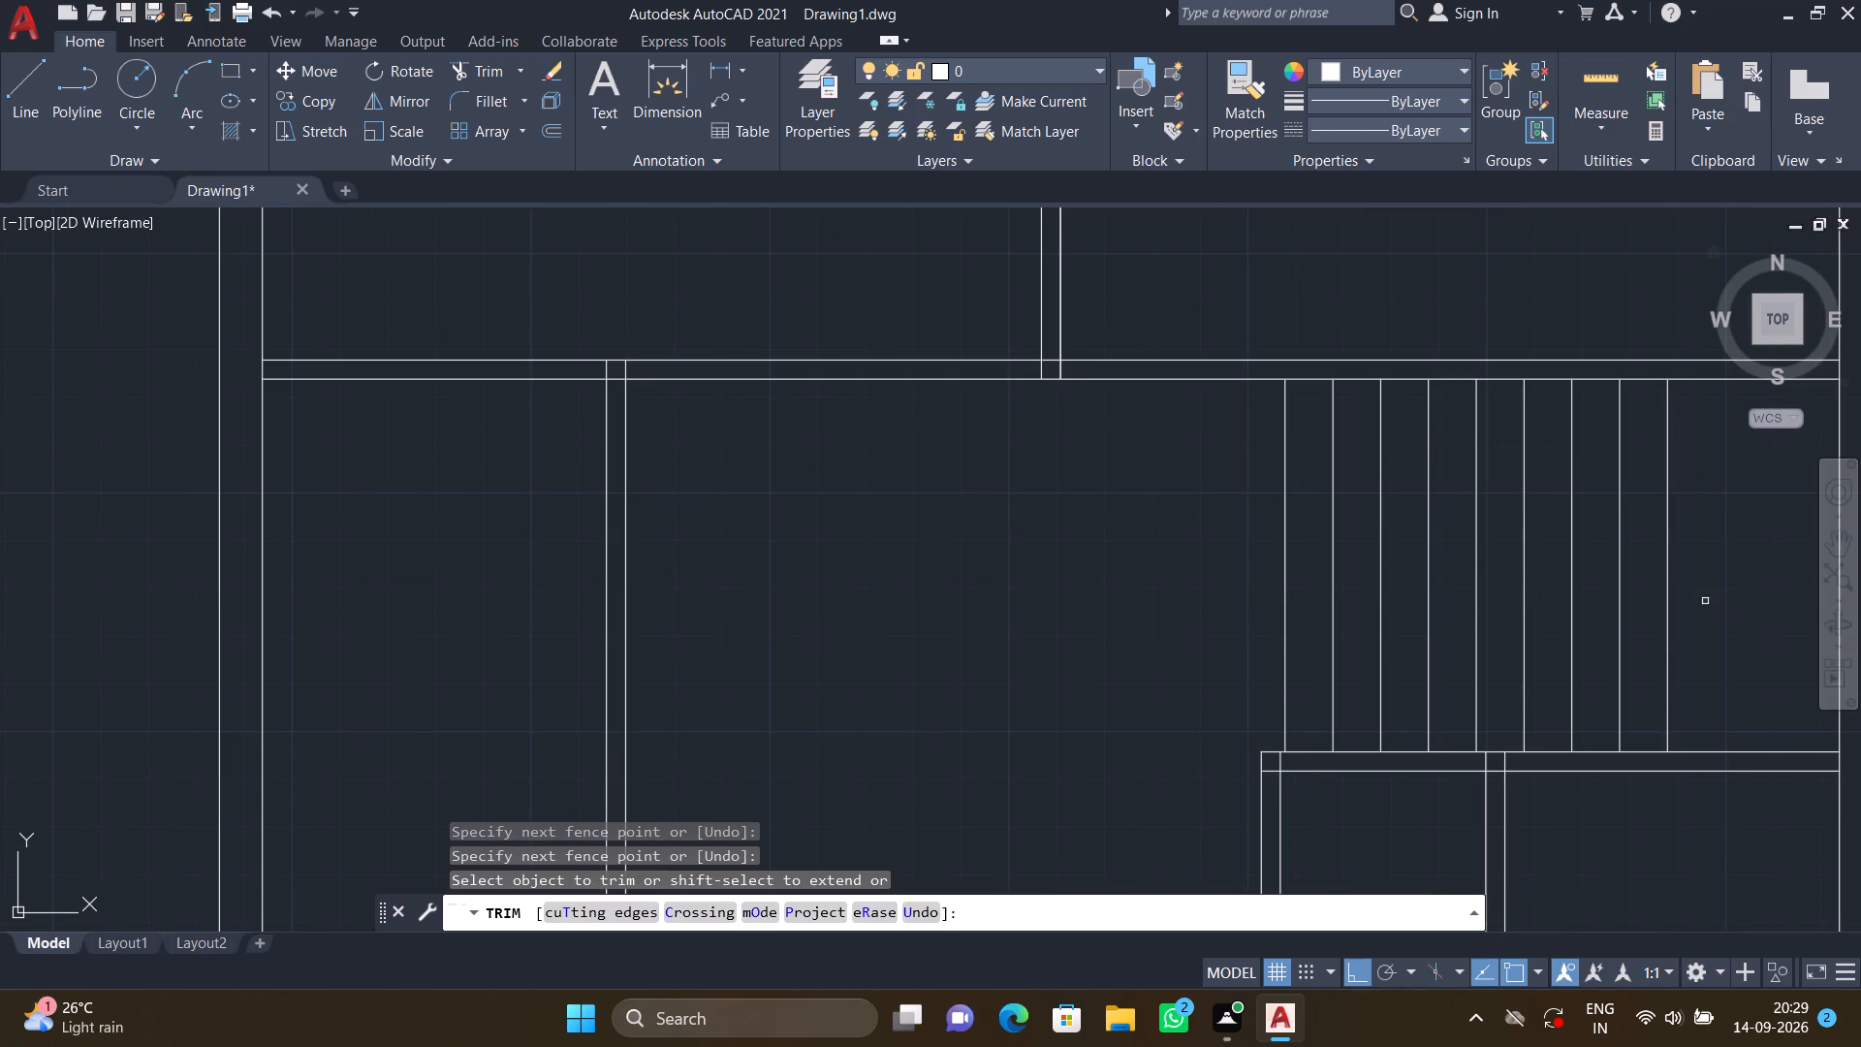
key(Return)
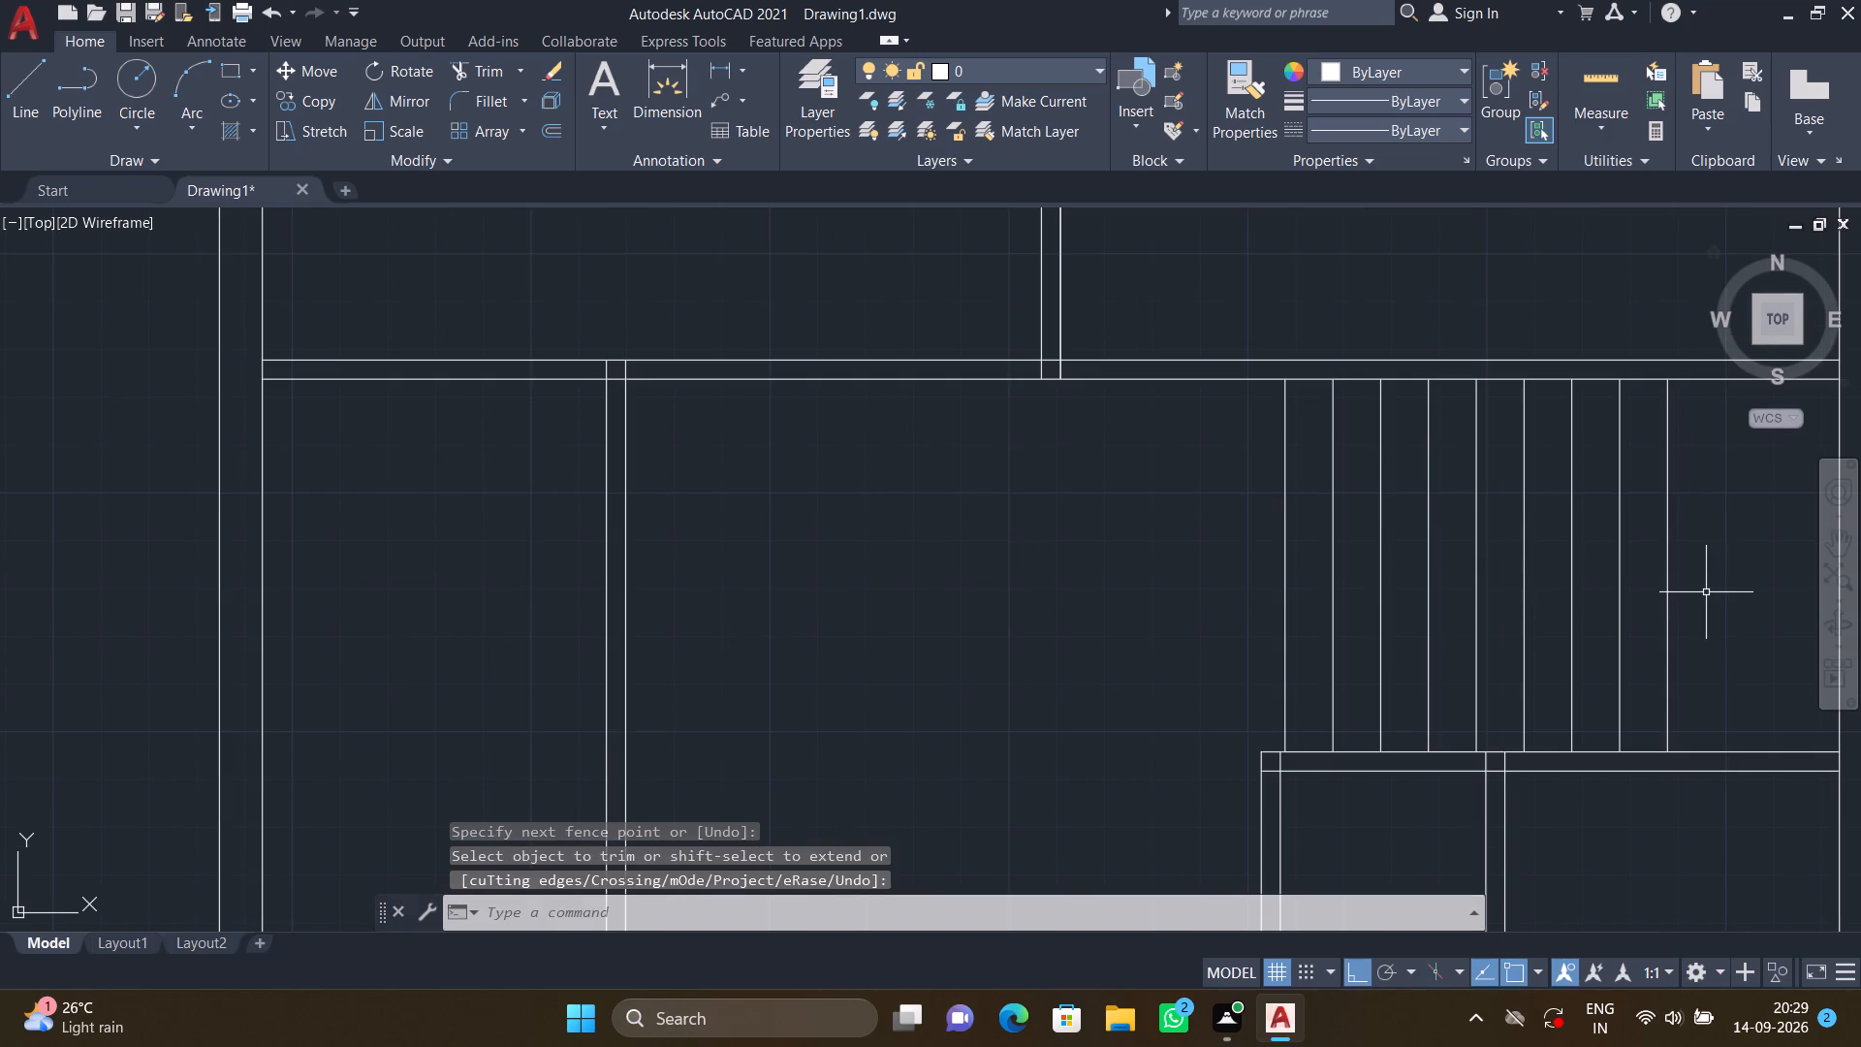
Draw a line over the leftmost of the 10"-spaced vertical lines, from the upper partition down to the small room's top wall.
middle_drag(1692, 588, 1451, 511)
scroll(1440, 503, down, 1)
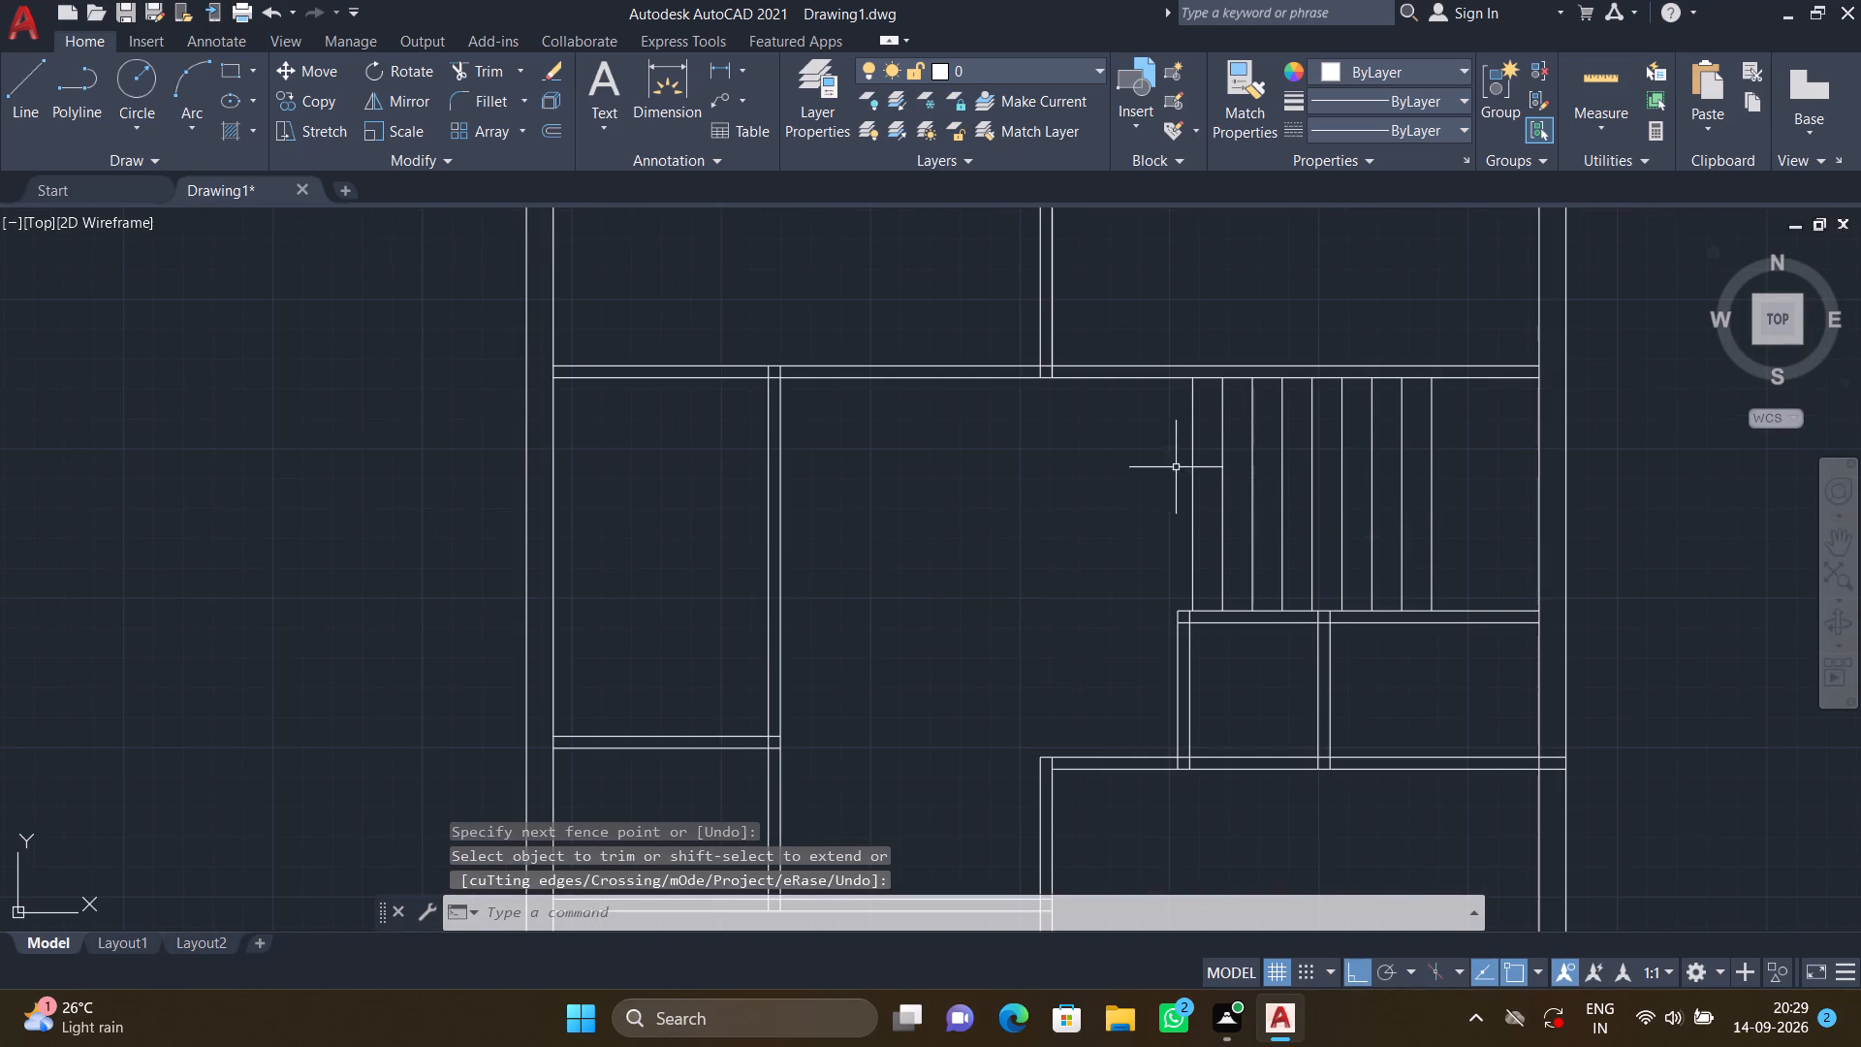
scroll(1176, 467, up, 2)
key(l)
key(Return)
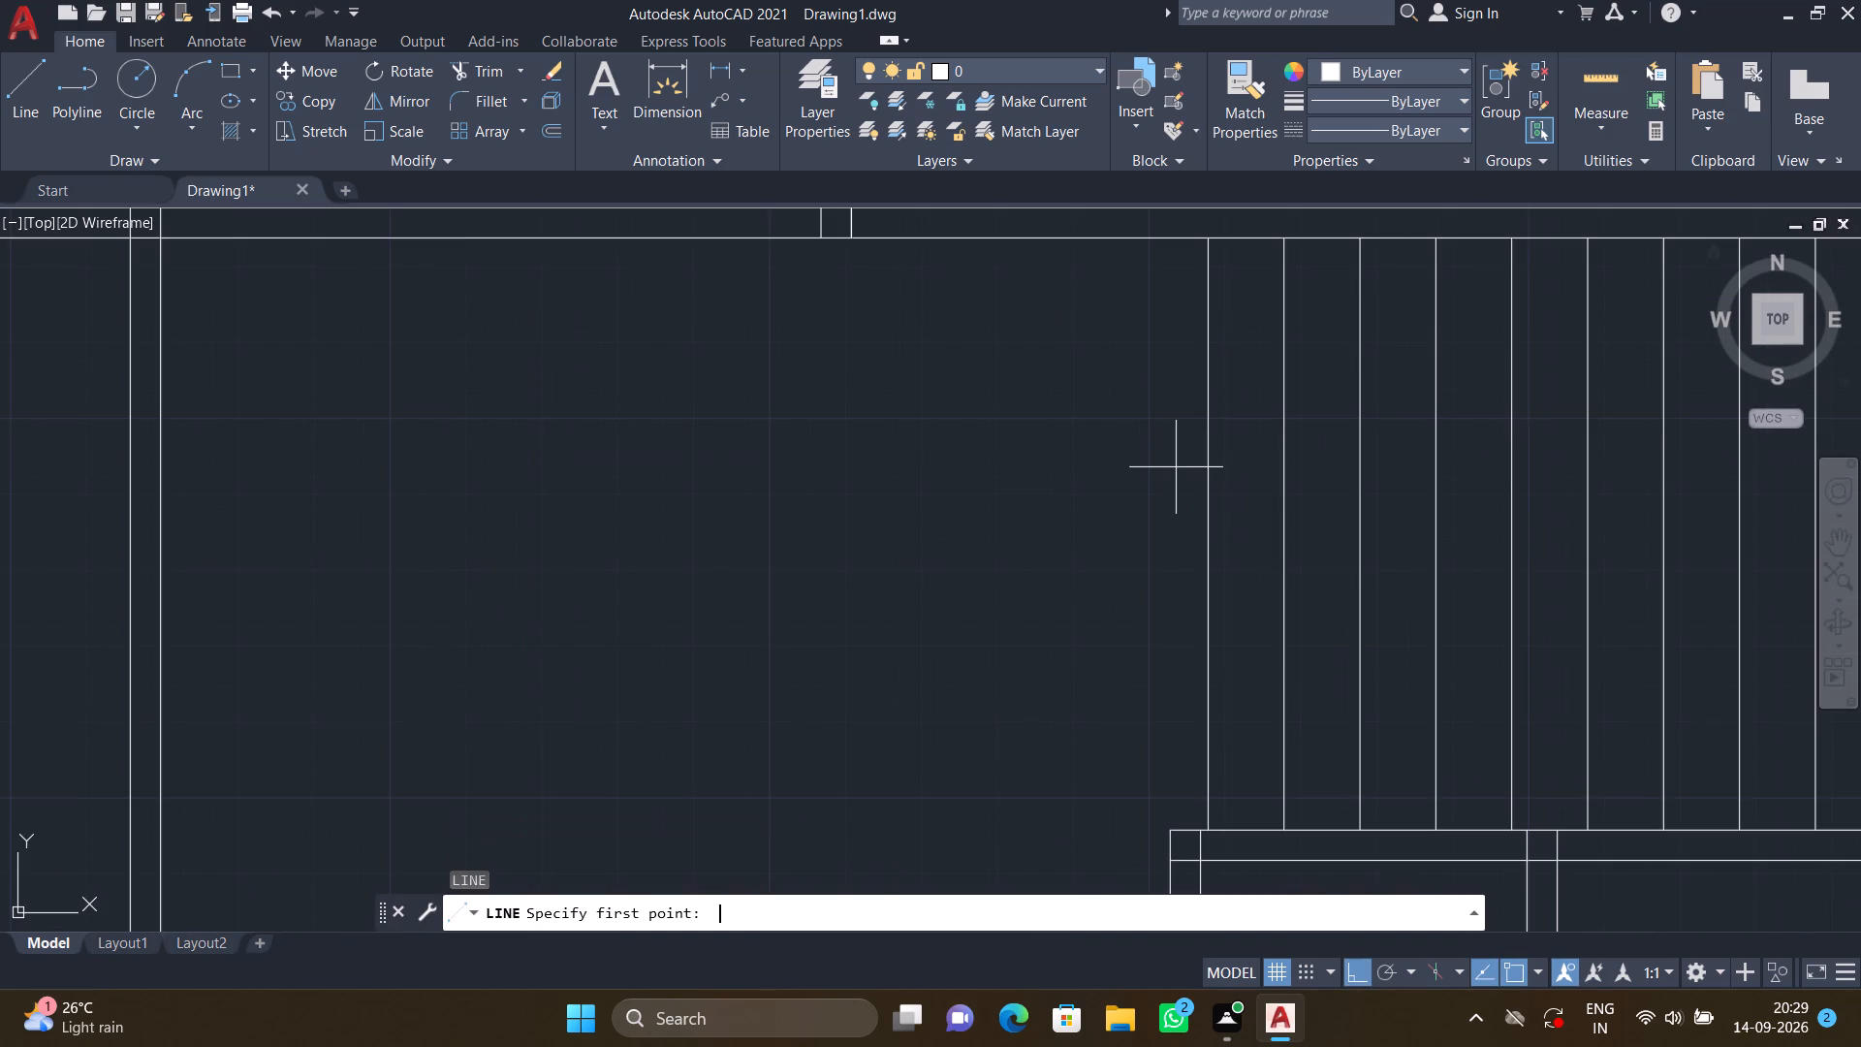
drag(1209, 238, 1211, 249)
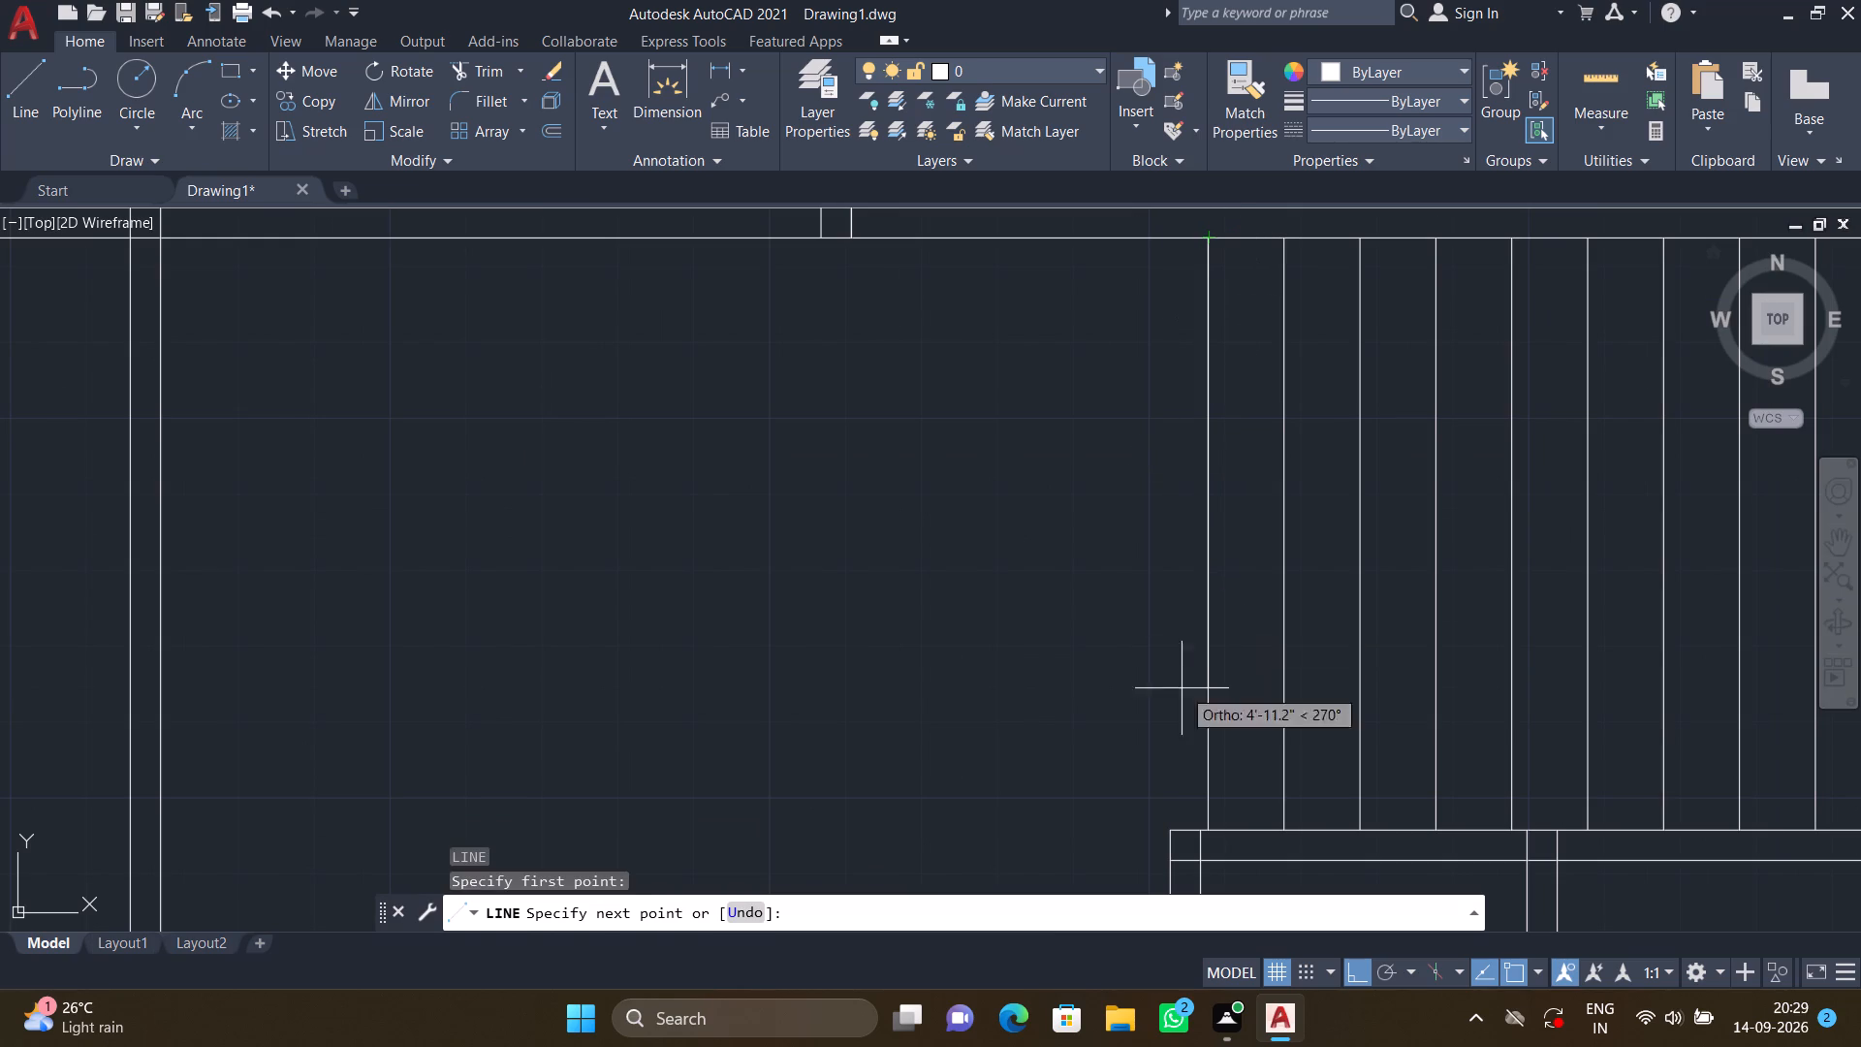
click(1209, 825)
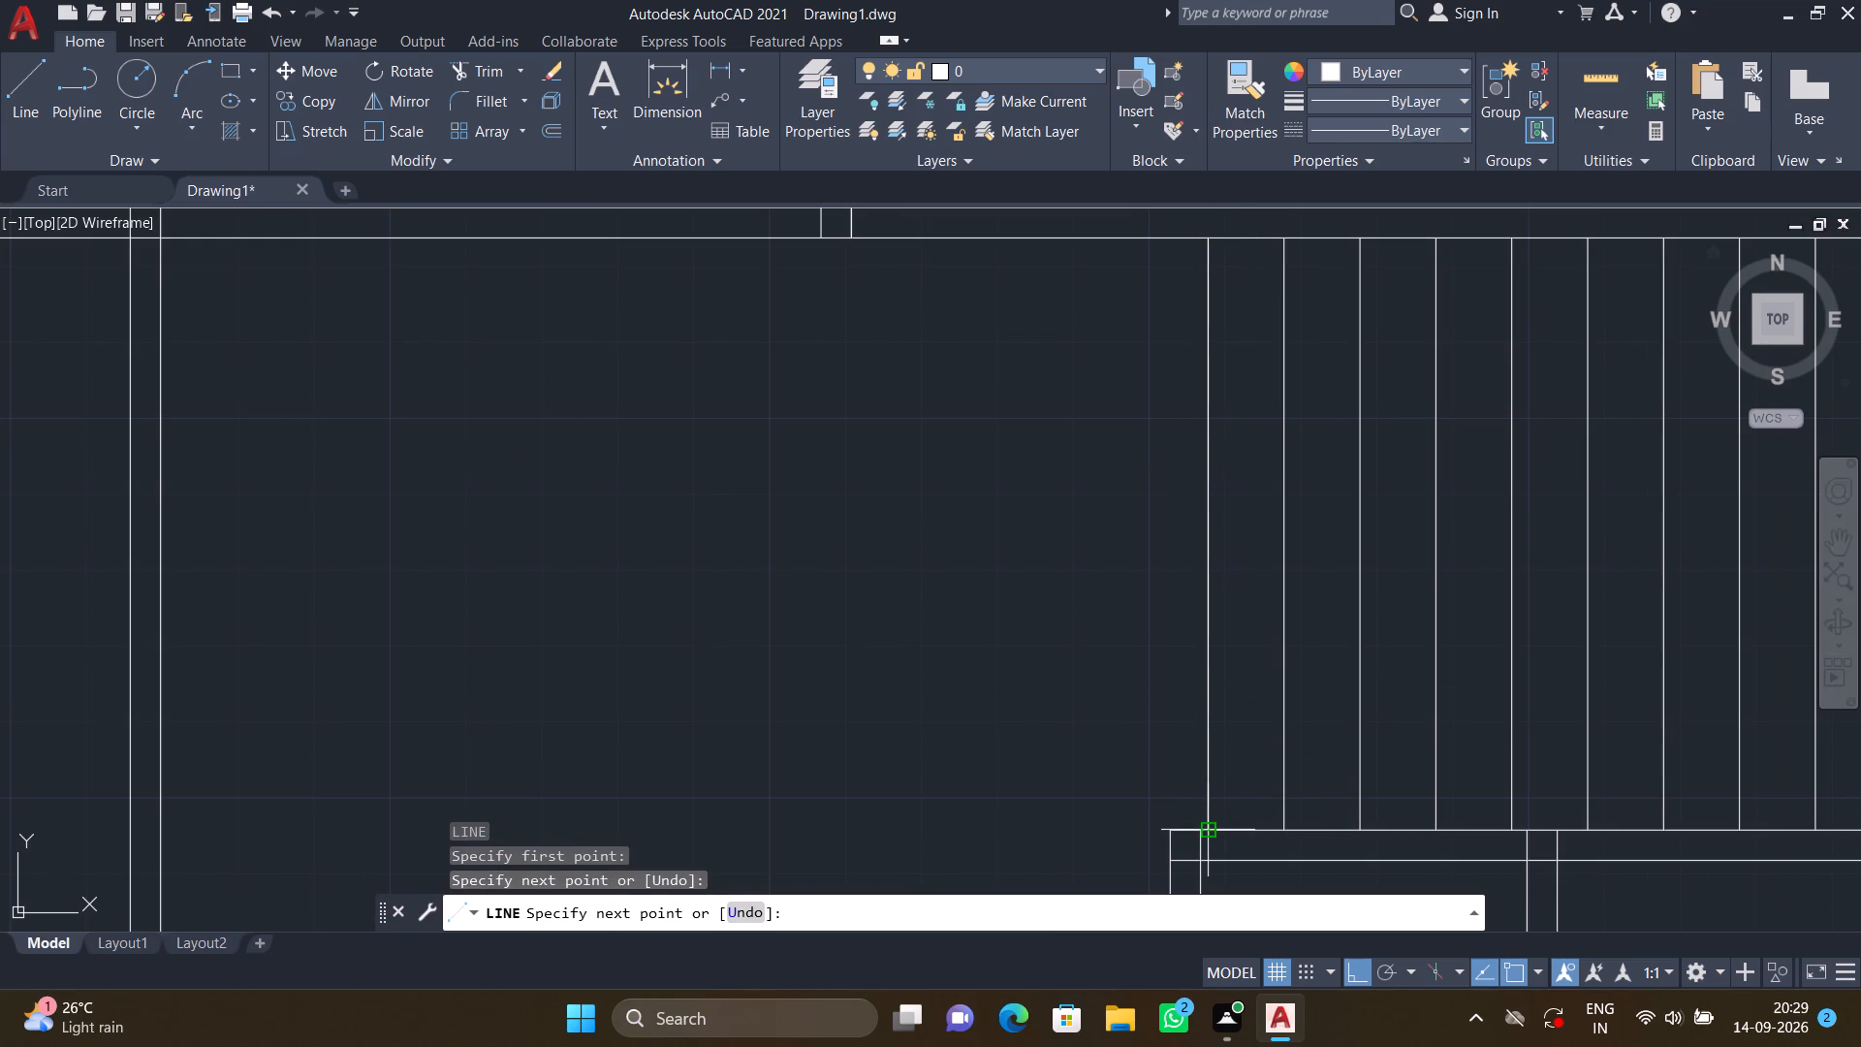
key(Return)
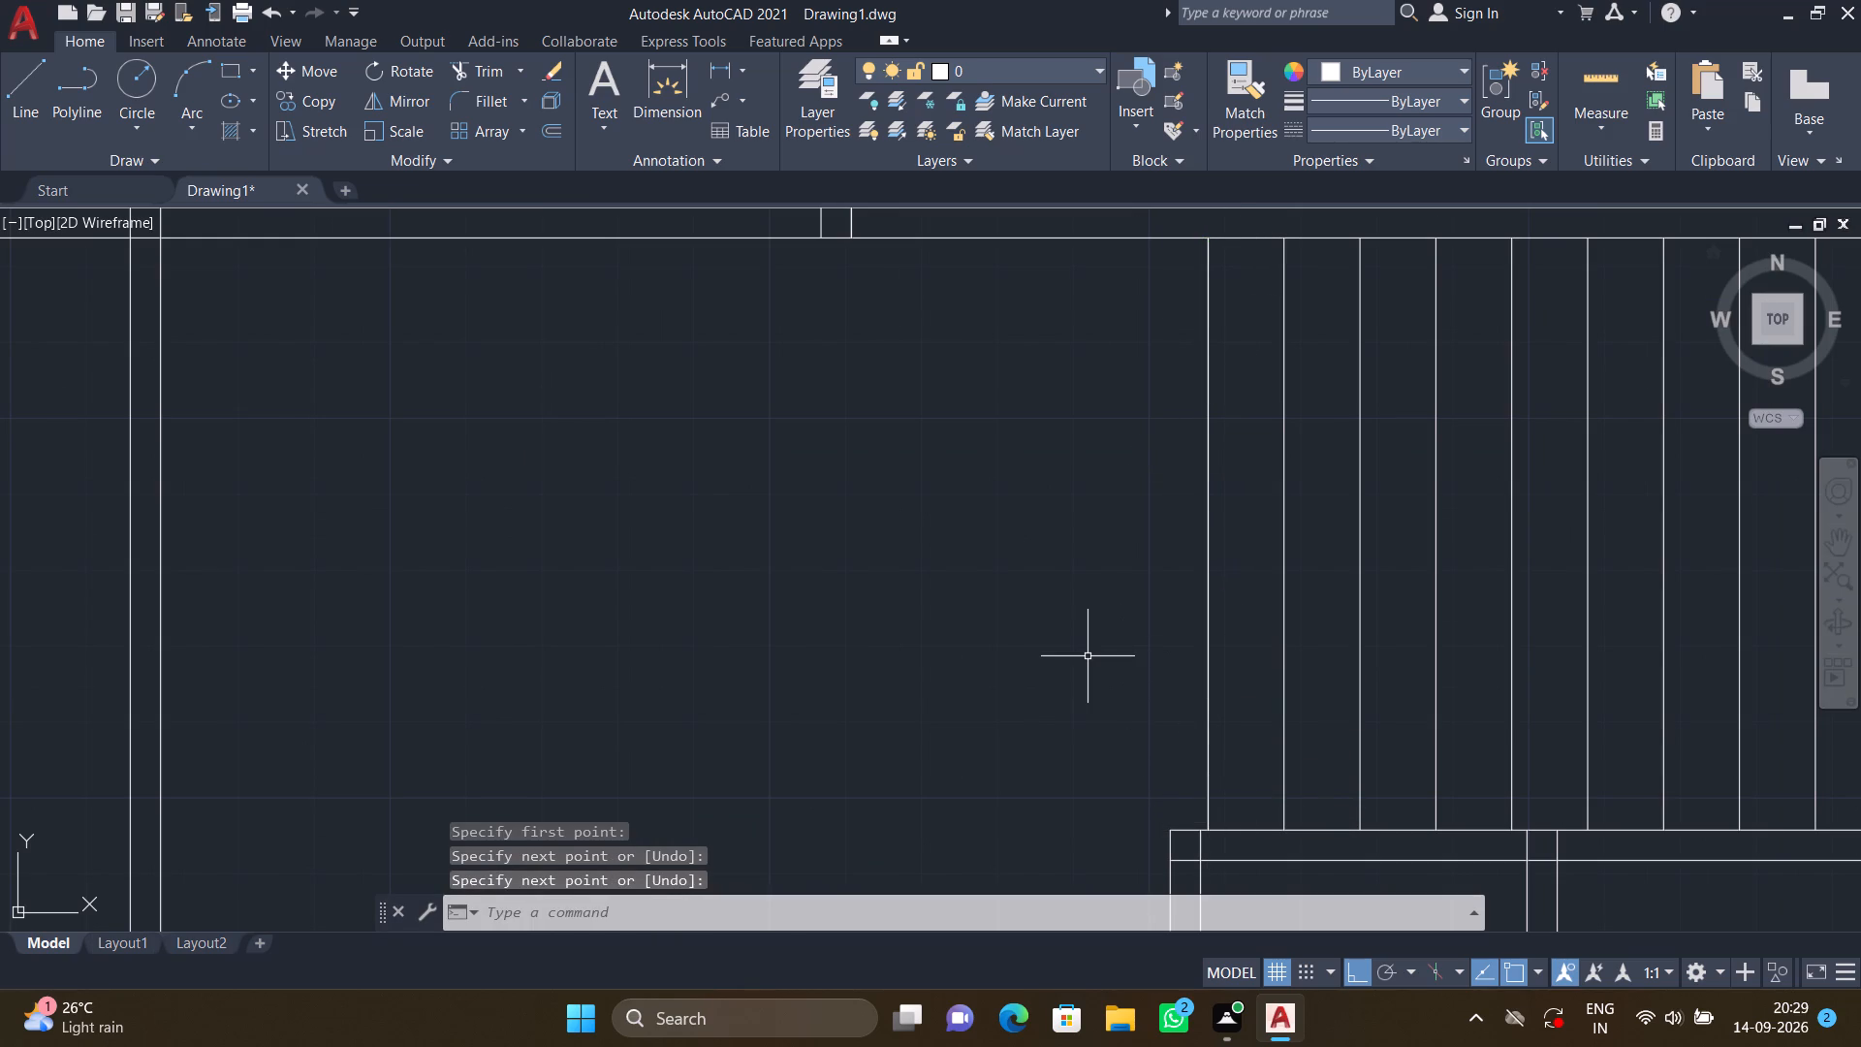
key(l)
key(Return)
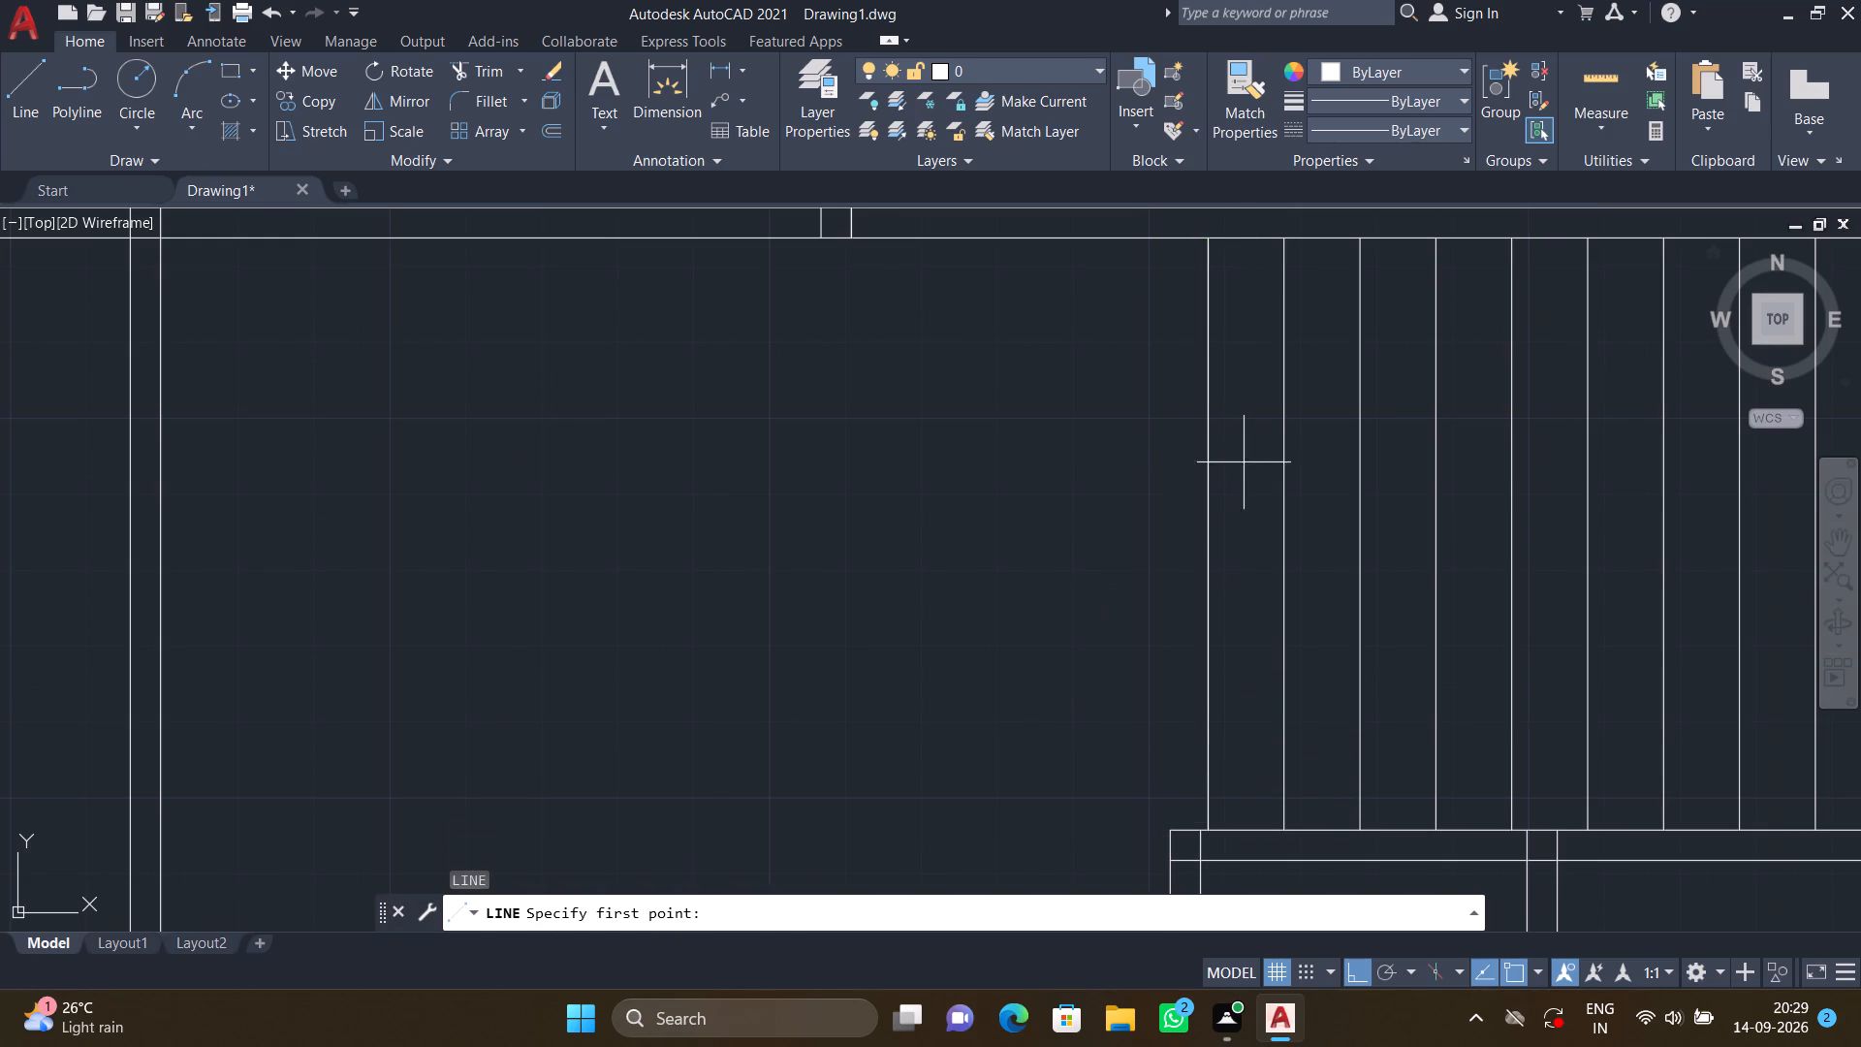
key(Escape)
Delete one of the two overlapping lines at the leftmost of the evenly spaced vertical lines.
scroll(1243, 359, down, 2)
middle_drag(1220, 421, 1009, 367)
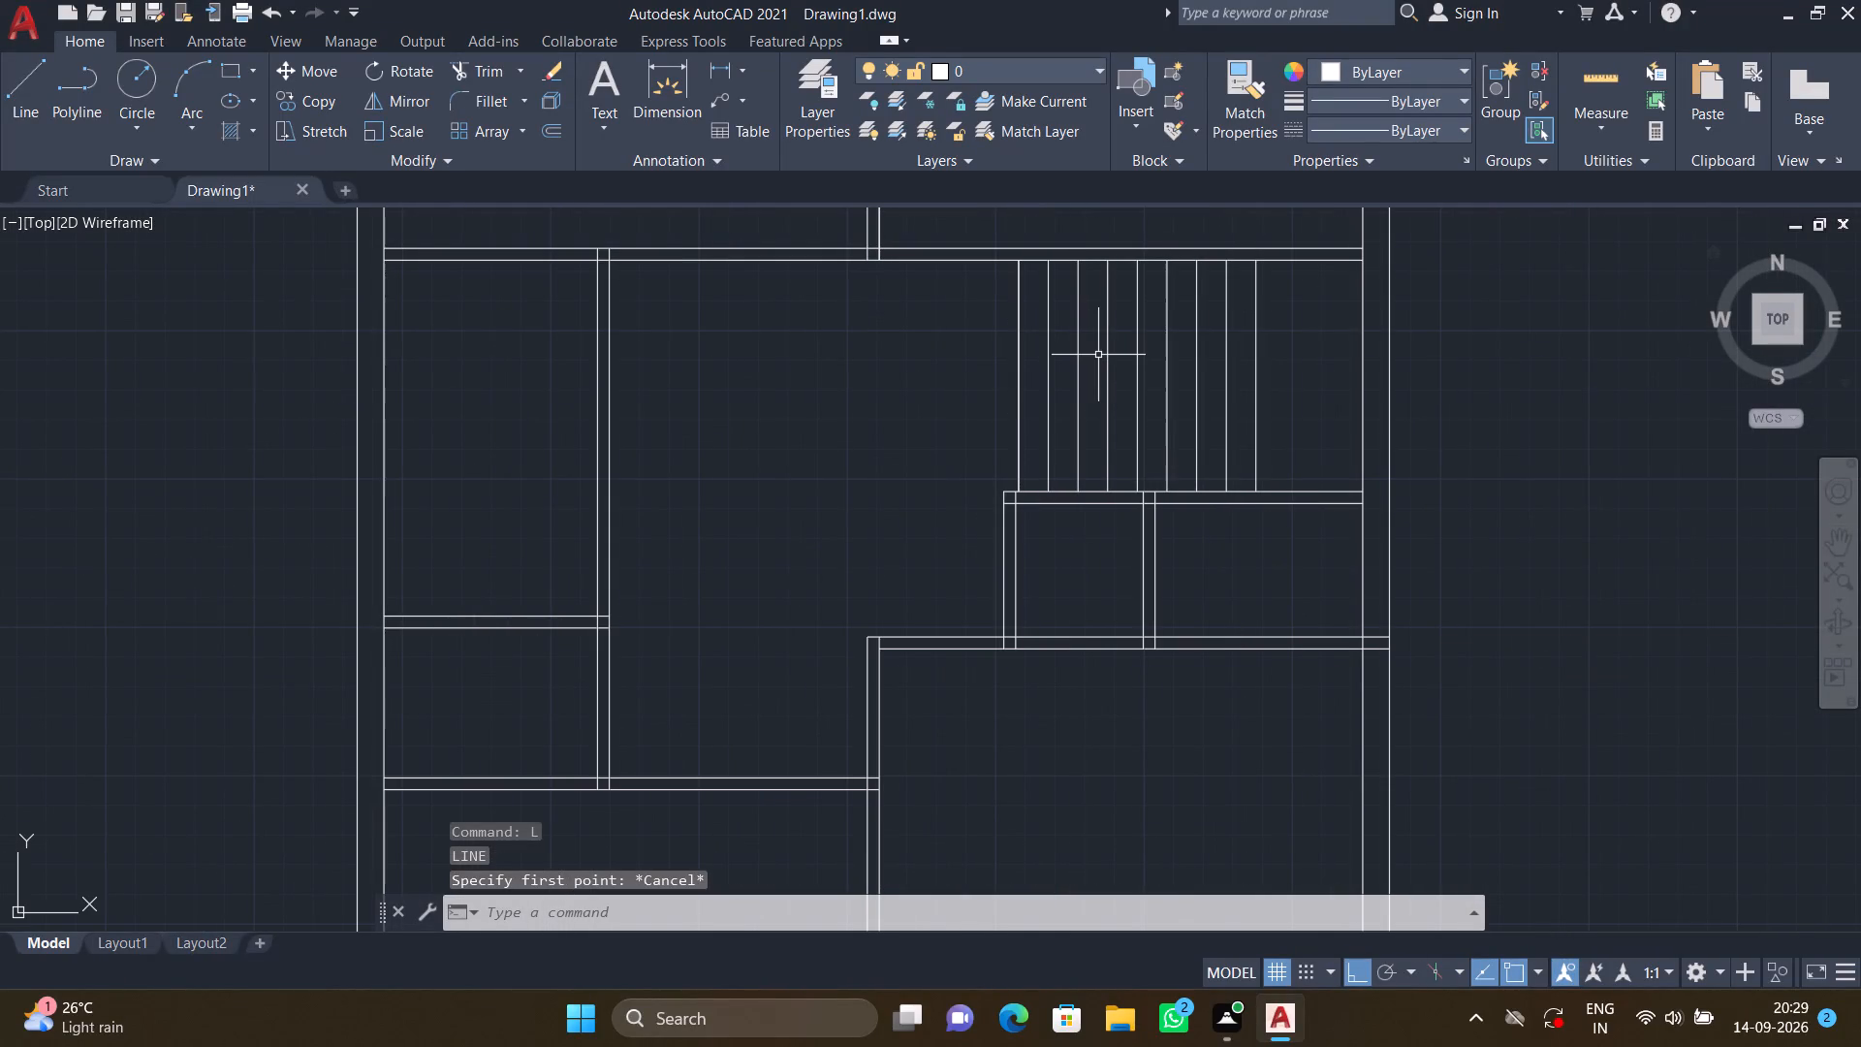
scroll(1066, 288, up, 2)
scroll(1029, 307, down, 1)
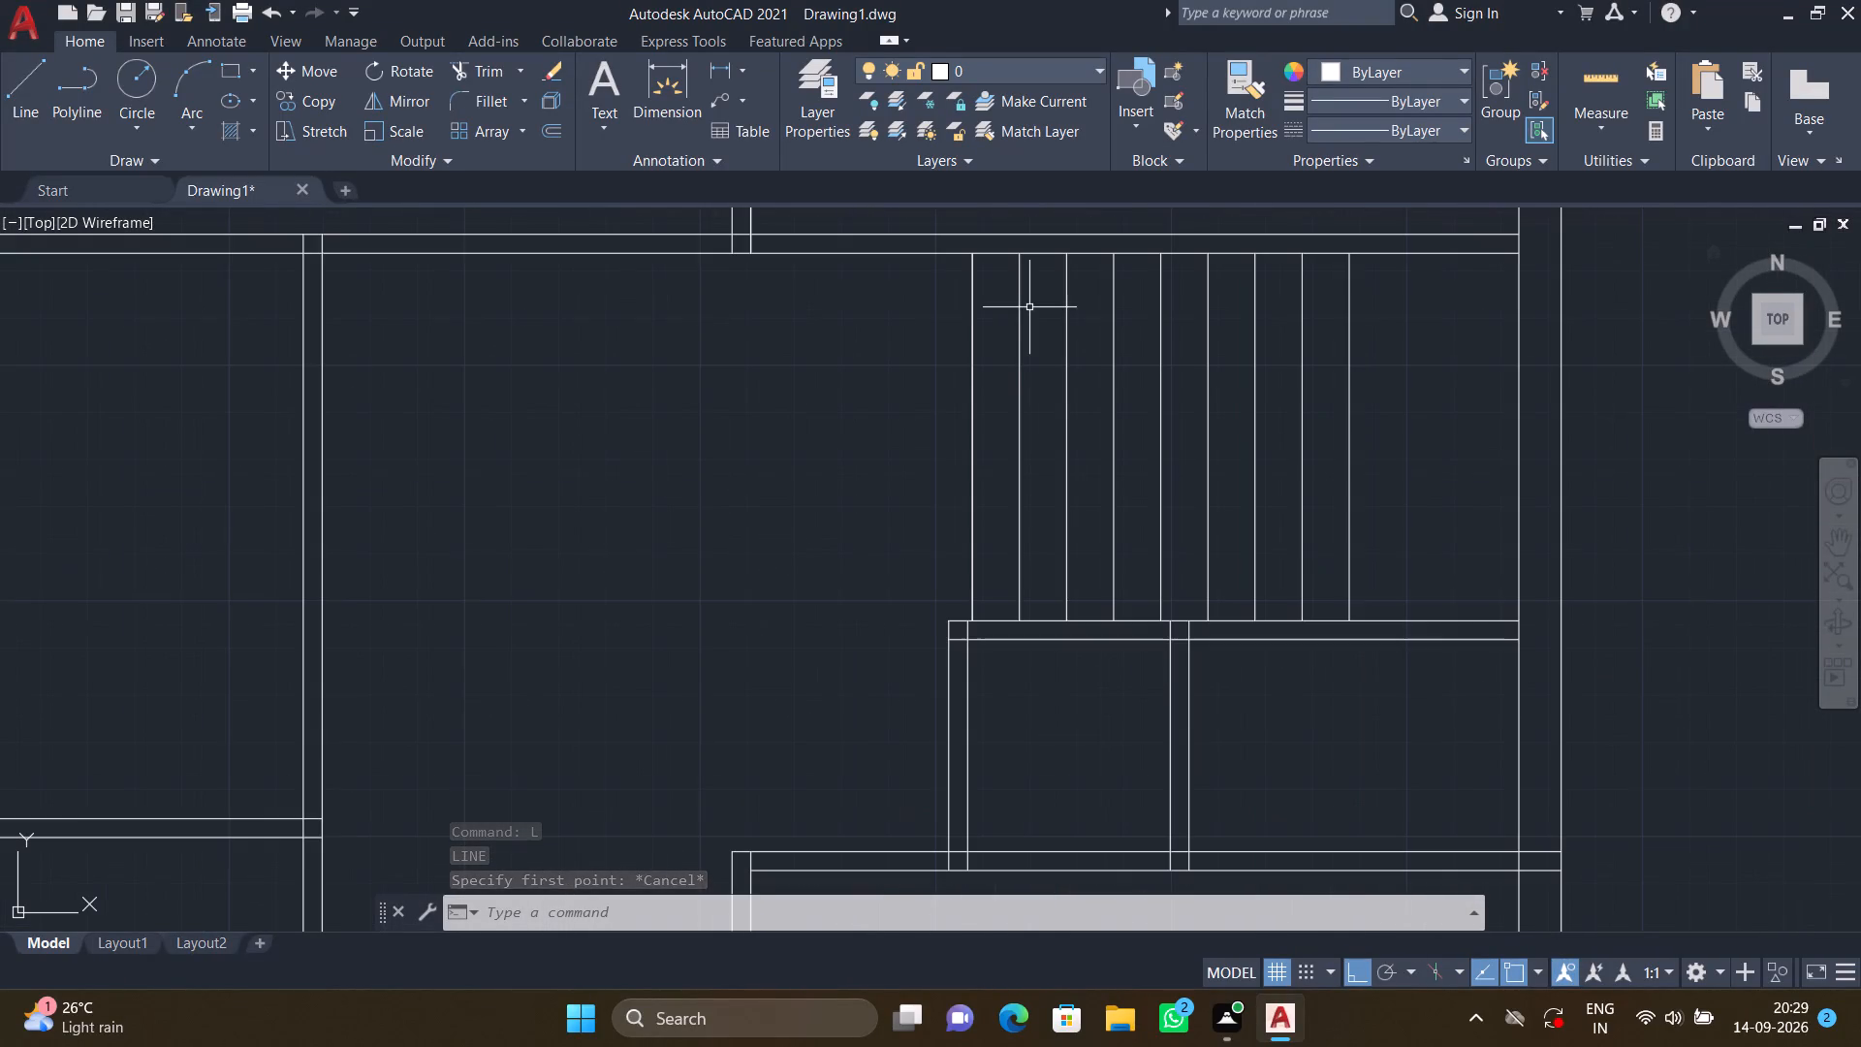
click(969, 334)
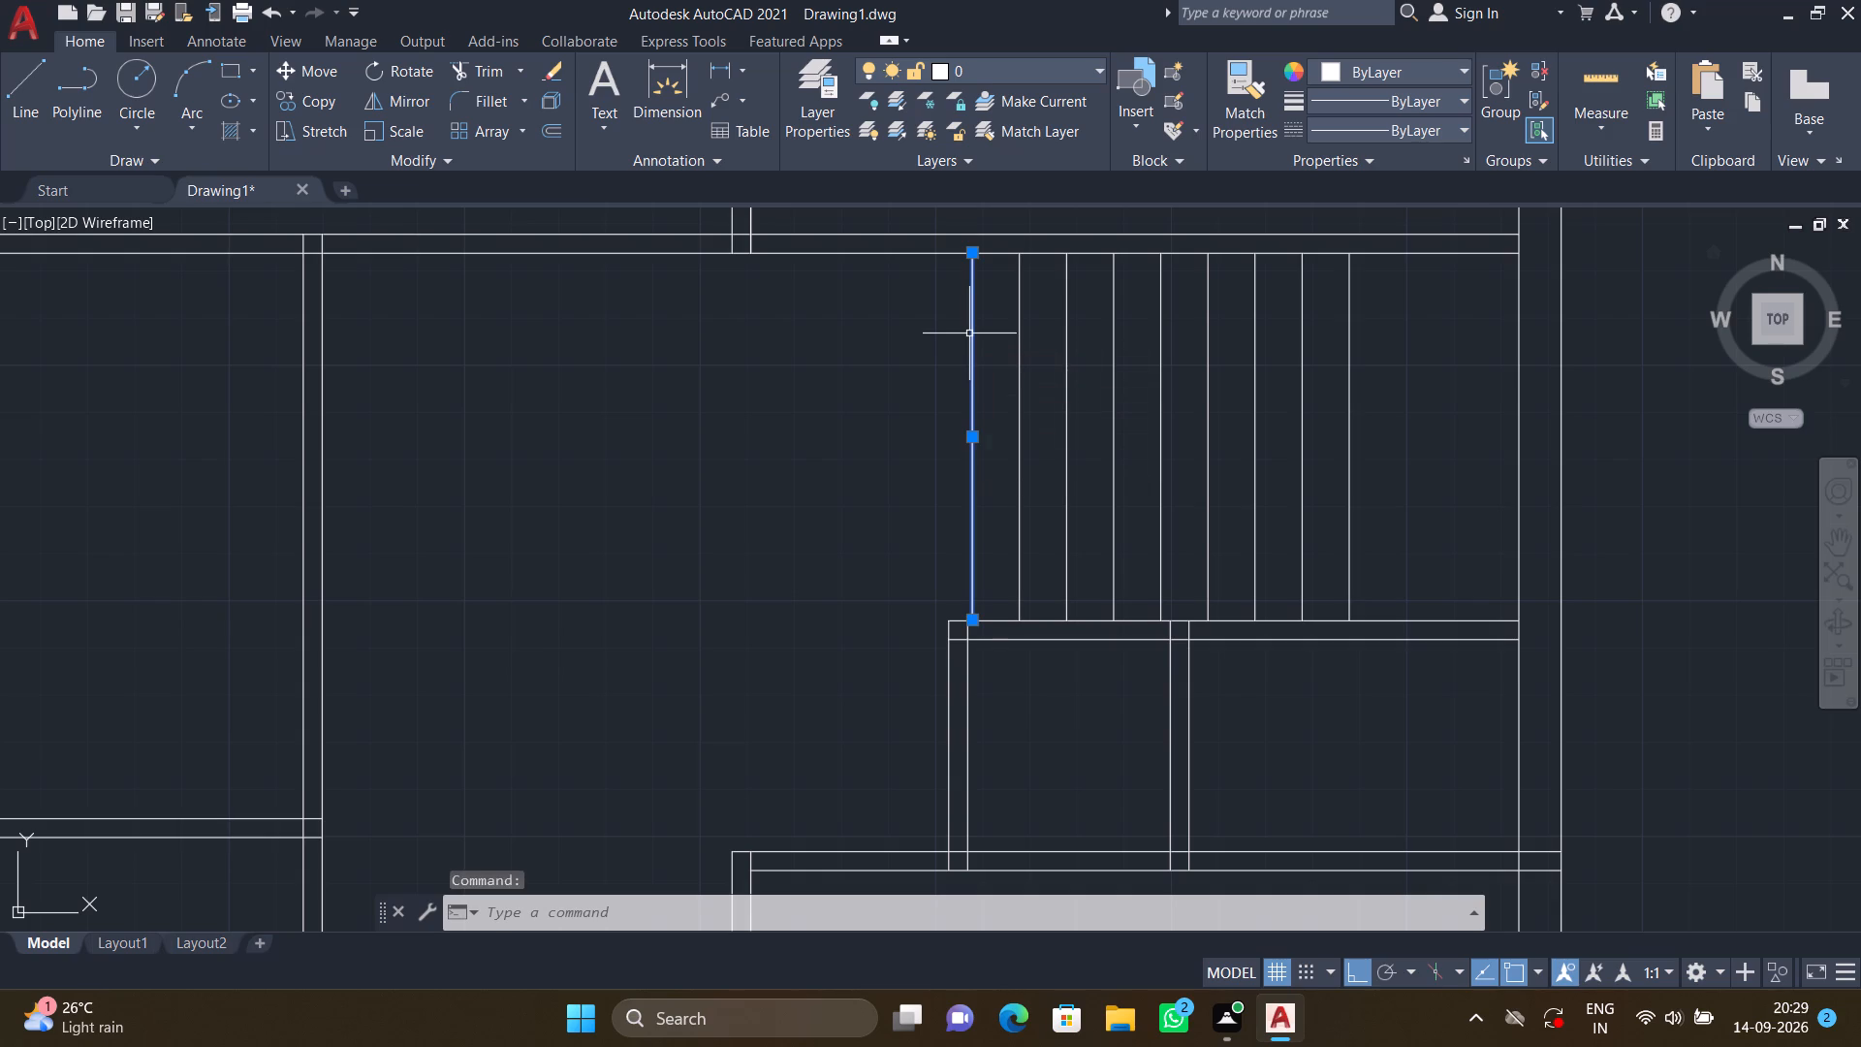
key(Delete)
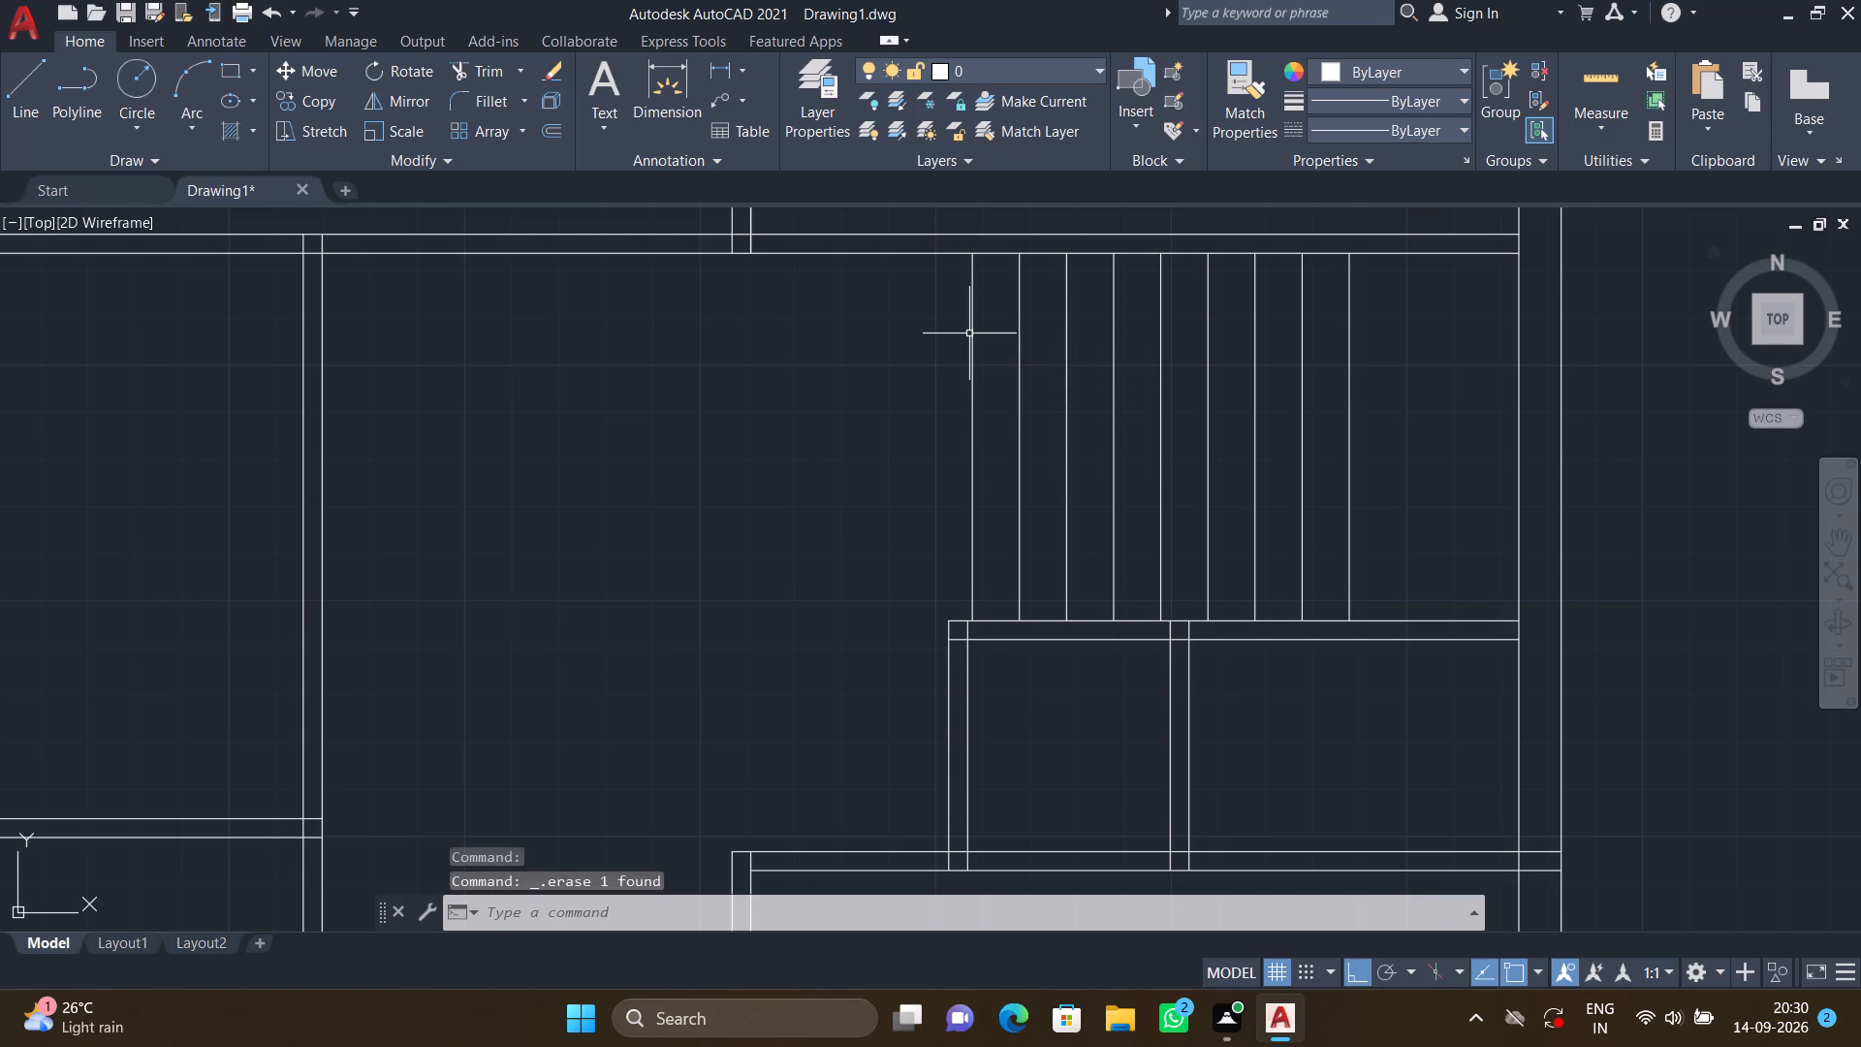
Offset the upper partition's lower line 3' downward and the small room's top wall line 3' upward, across the evenly spaced lines.
key(o)
key(Return)
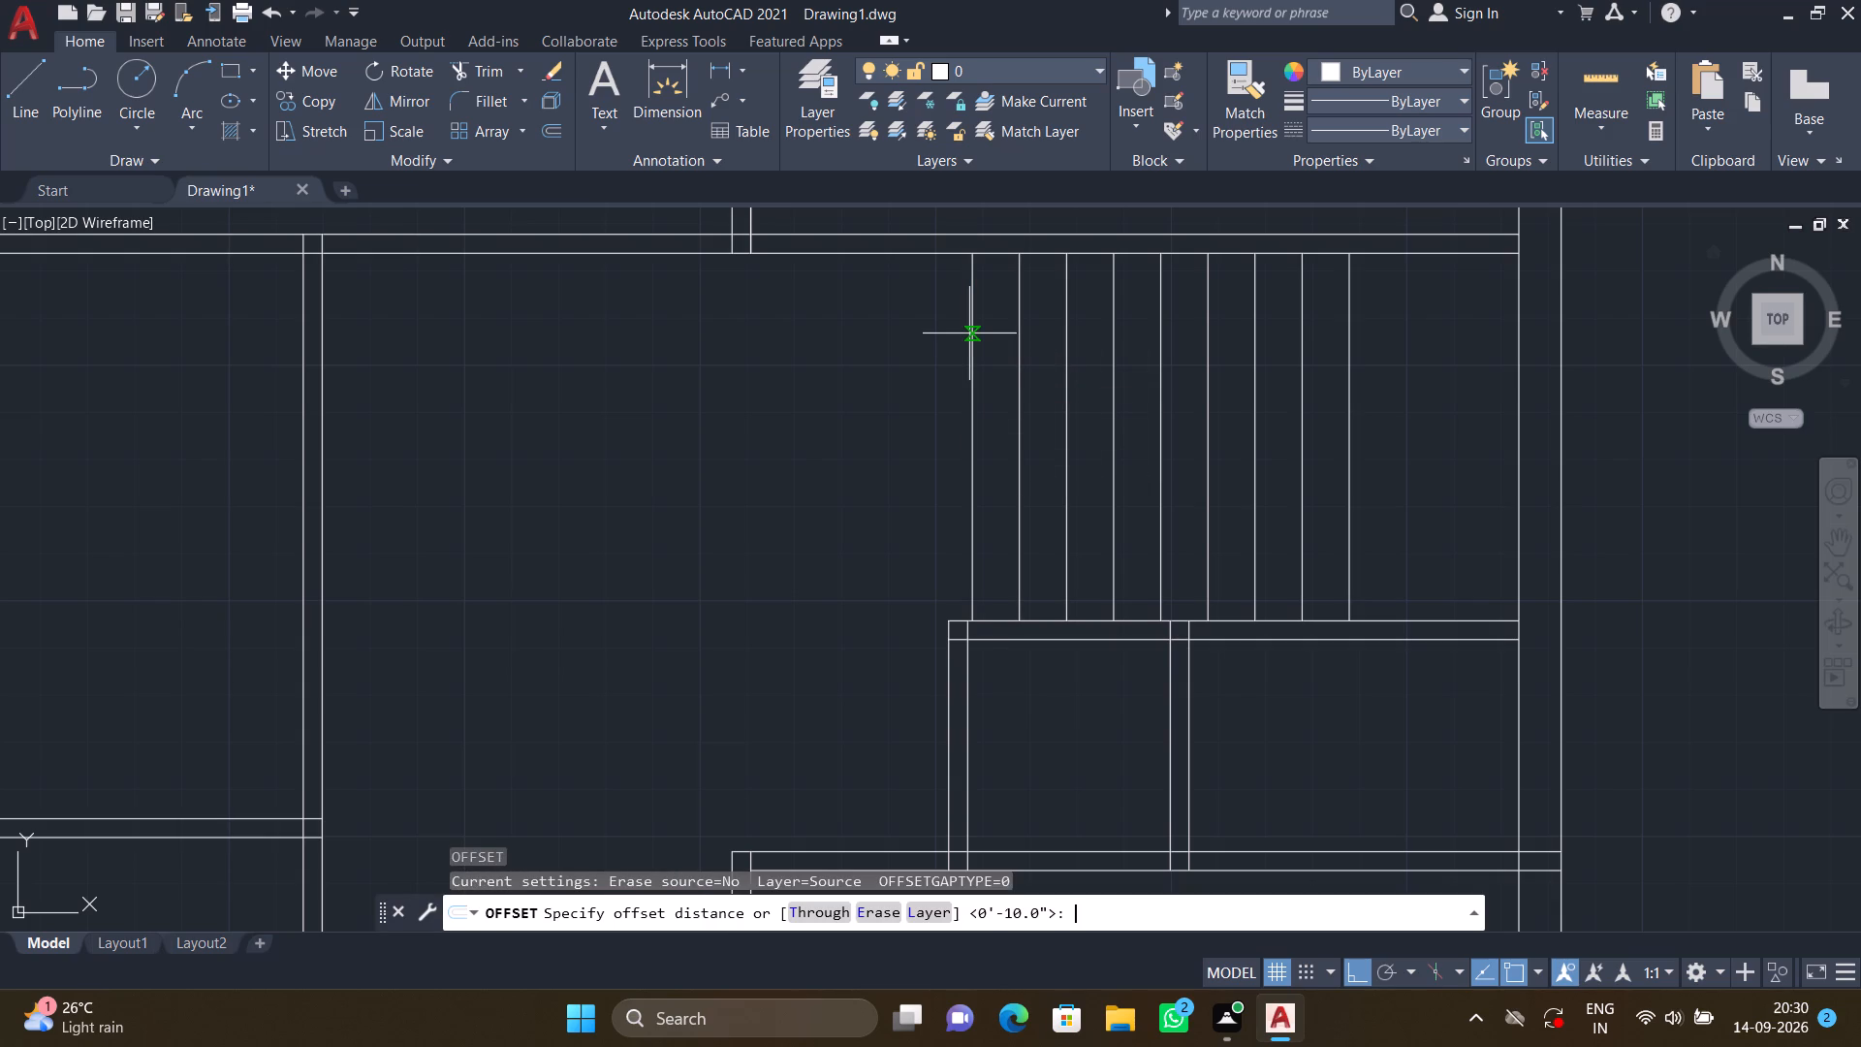
text(3')
key(Return)
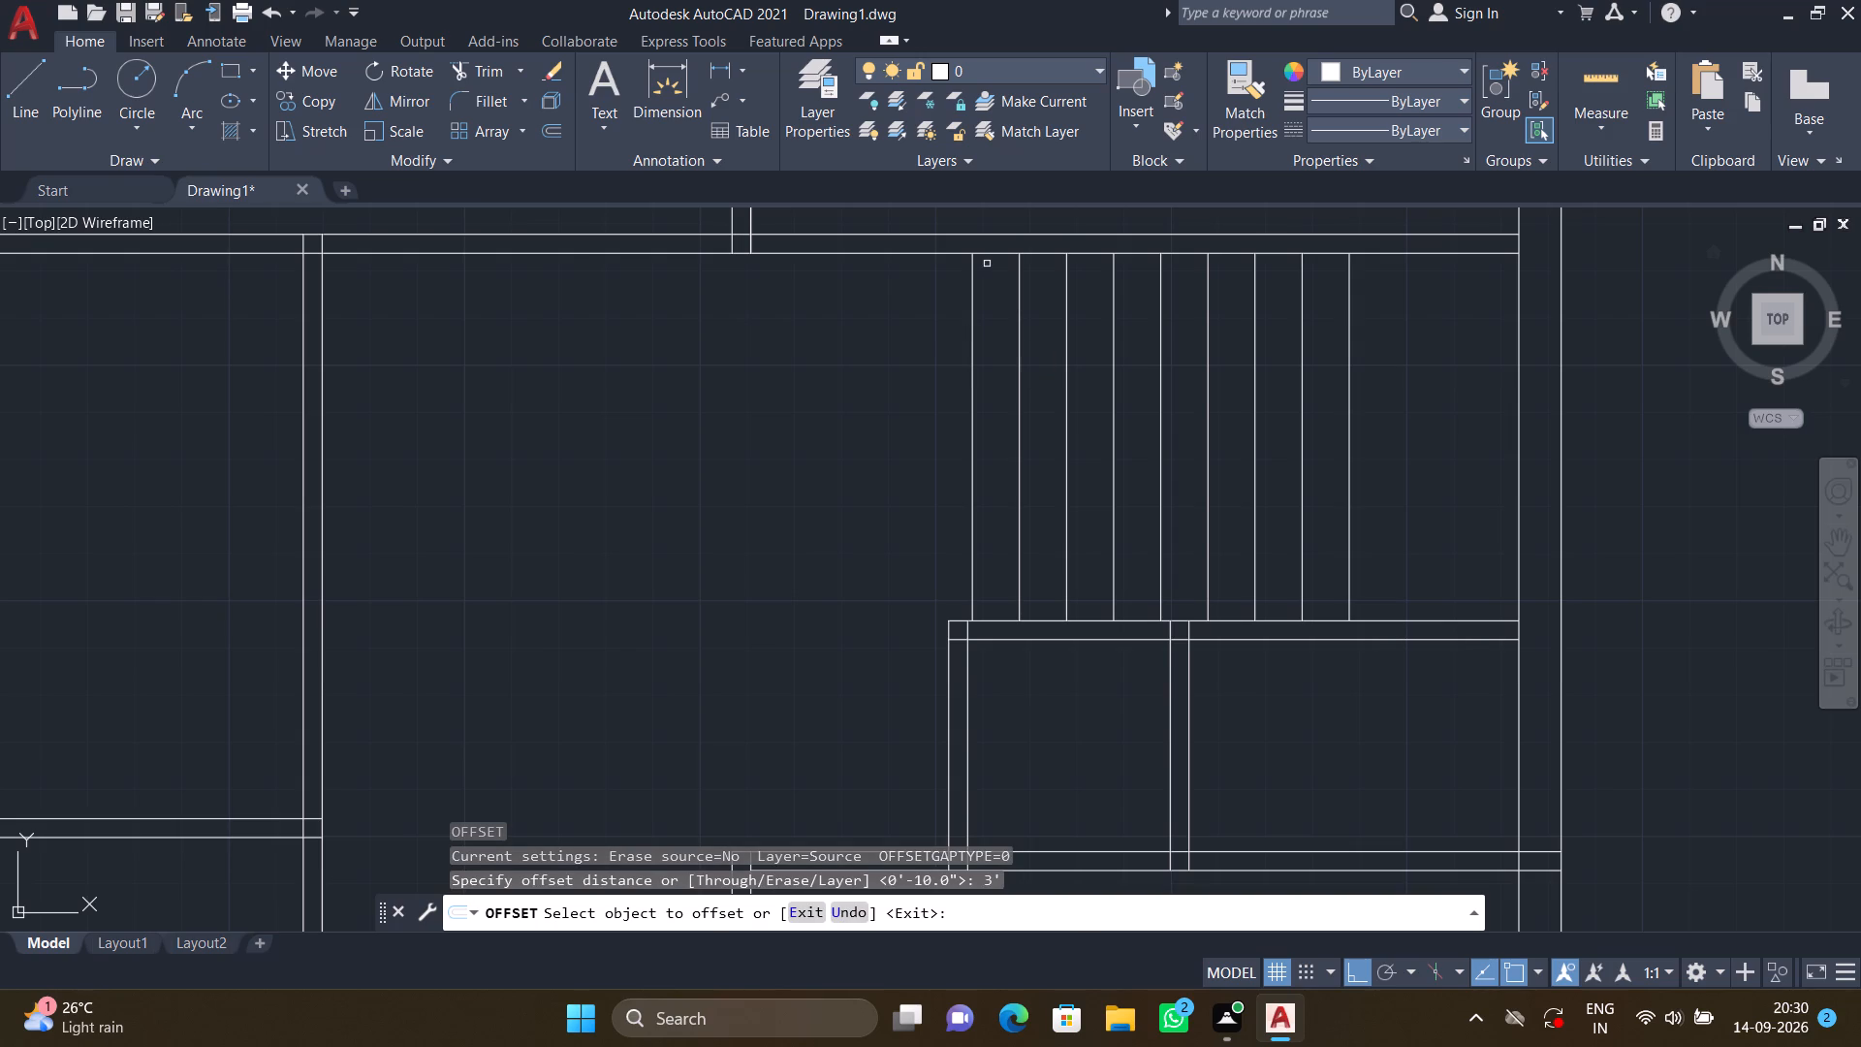
click(988, 254)
click(992, 379)
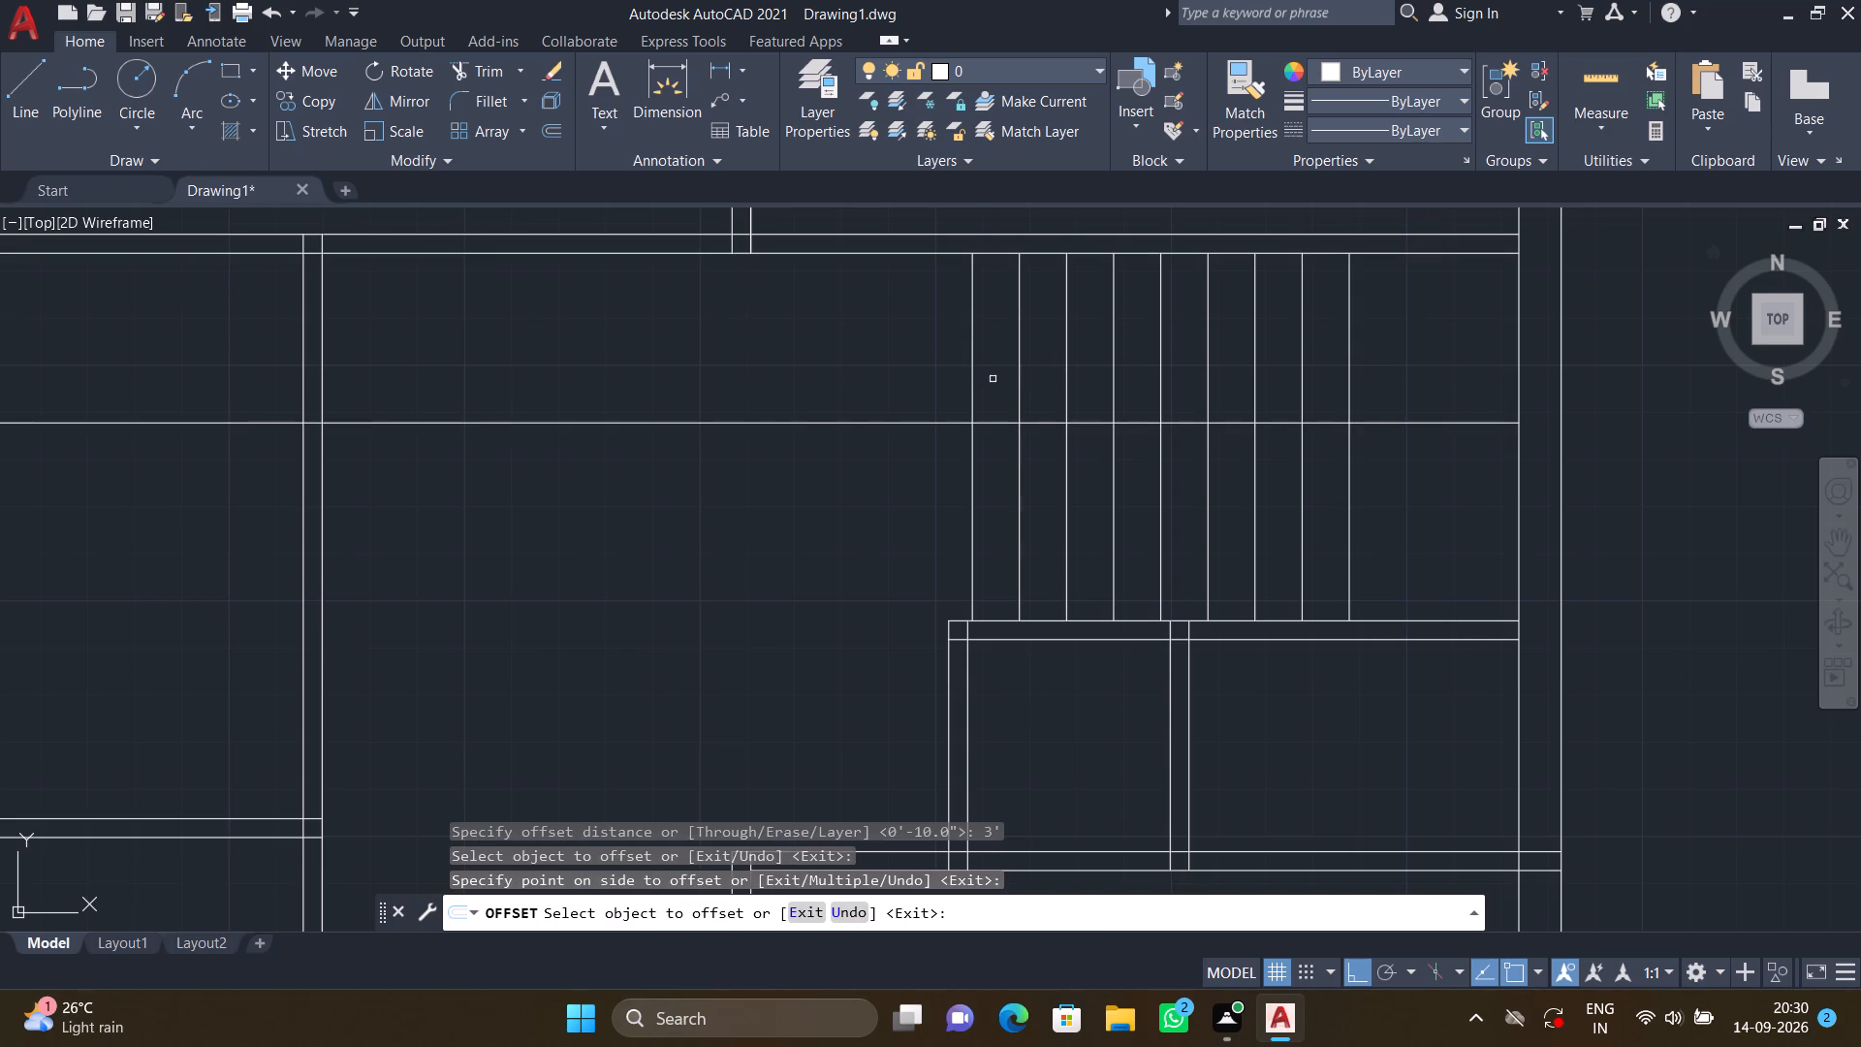
click(987, 620)
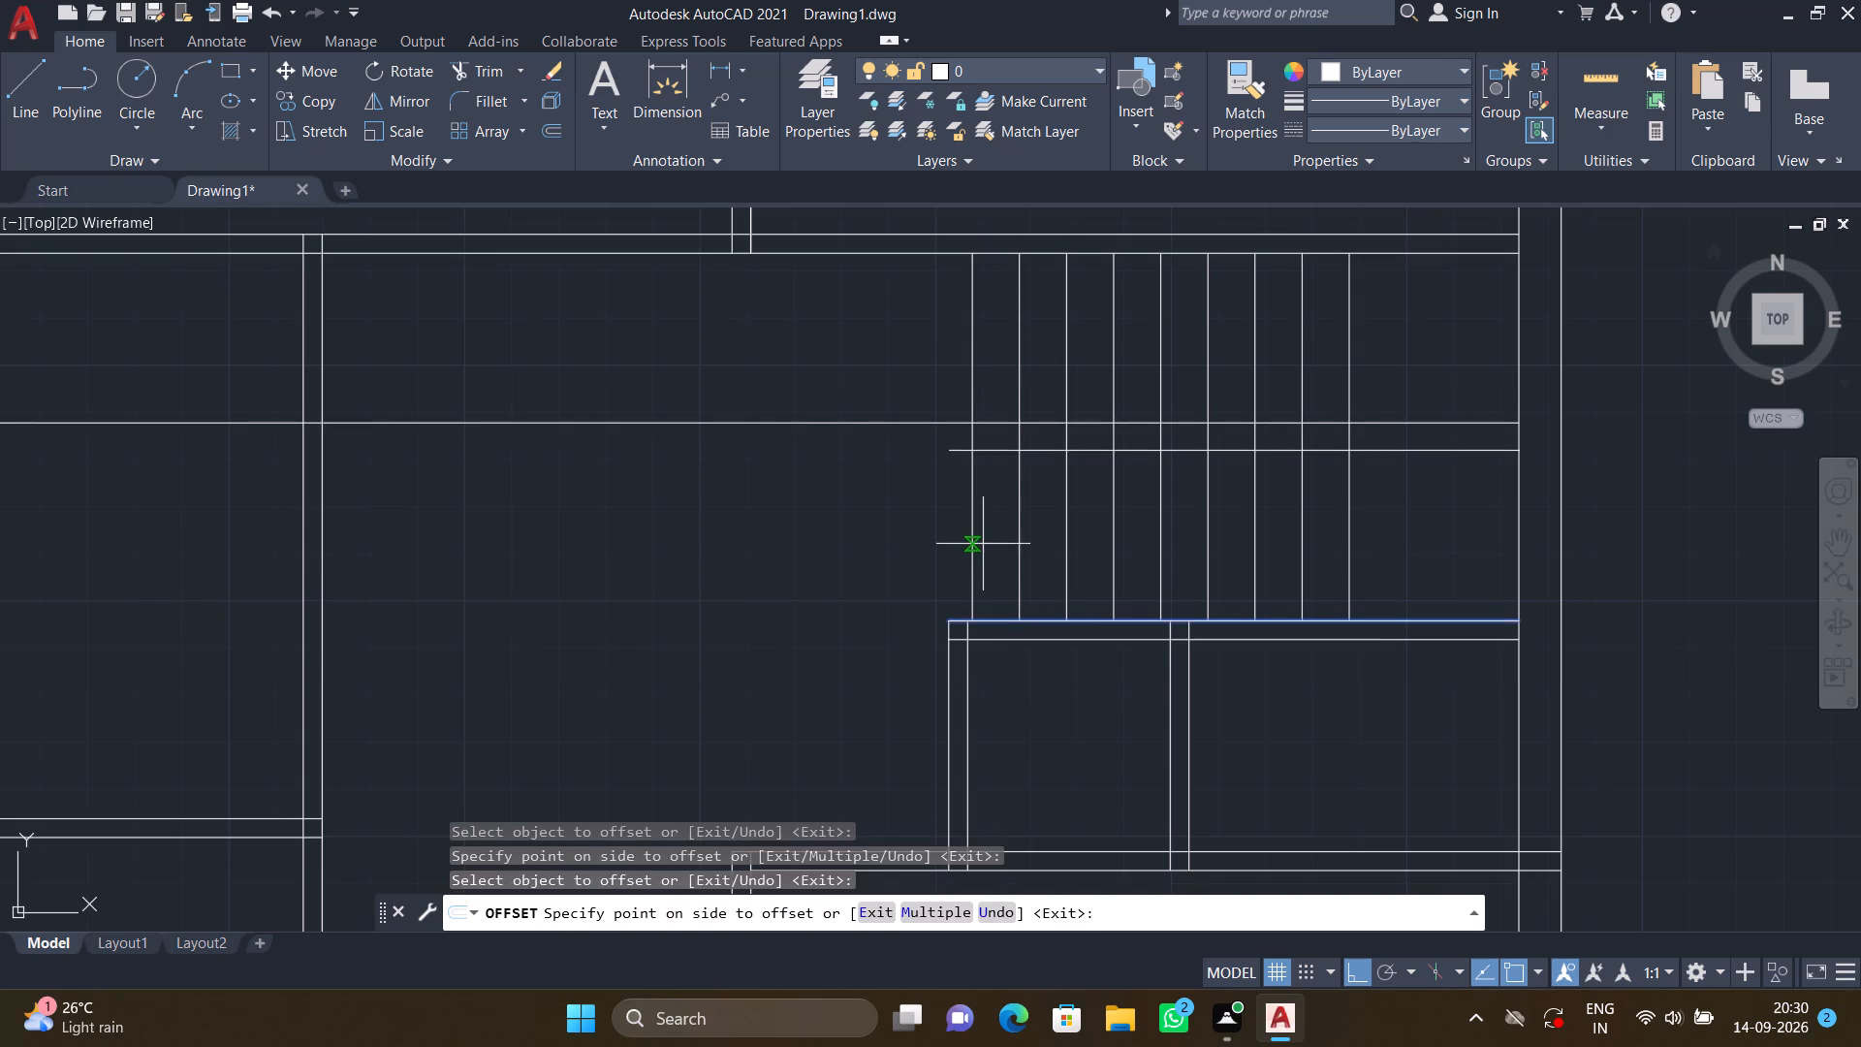
click(981, 522)
key(Return)
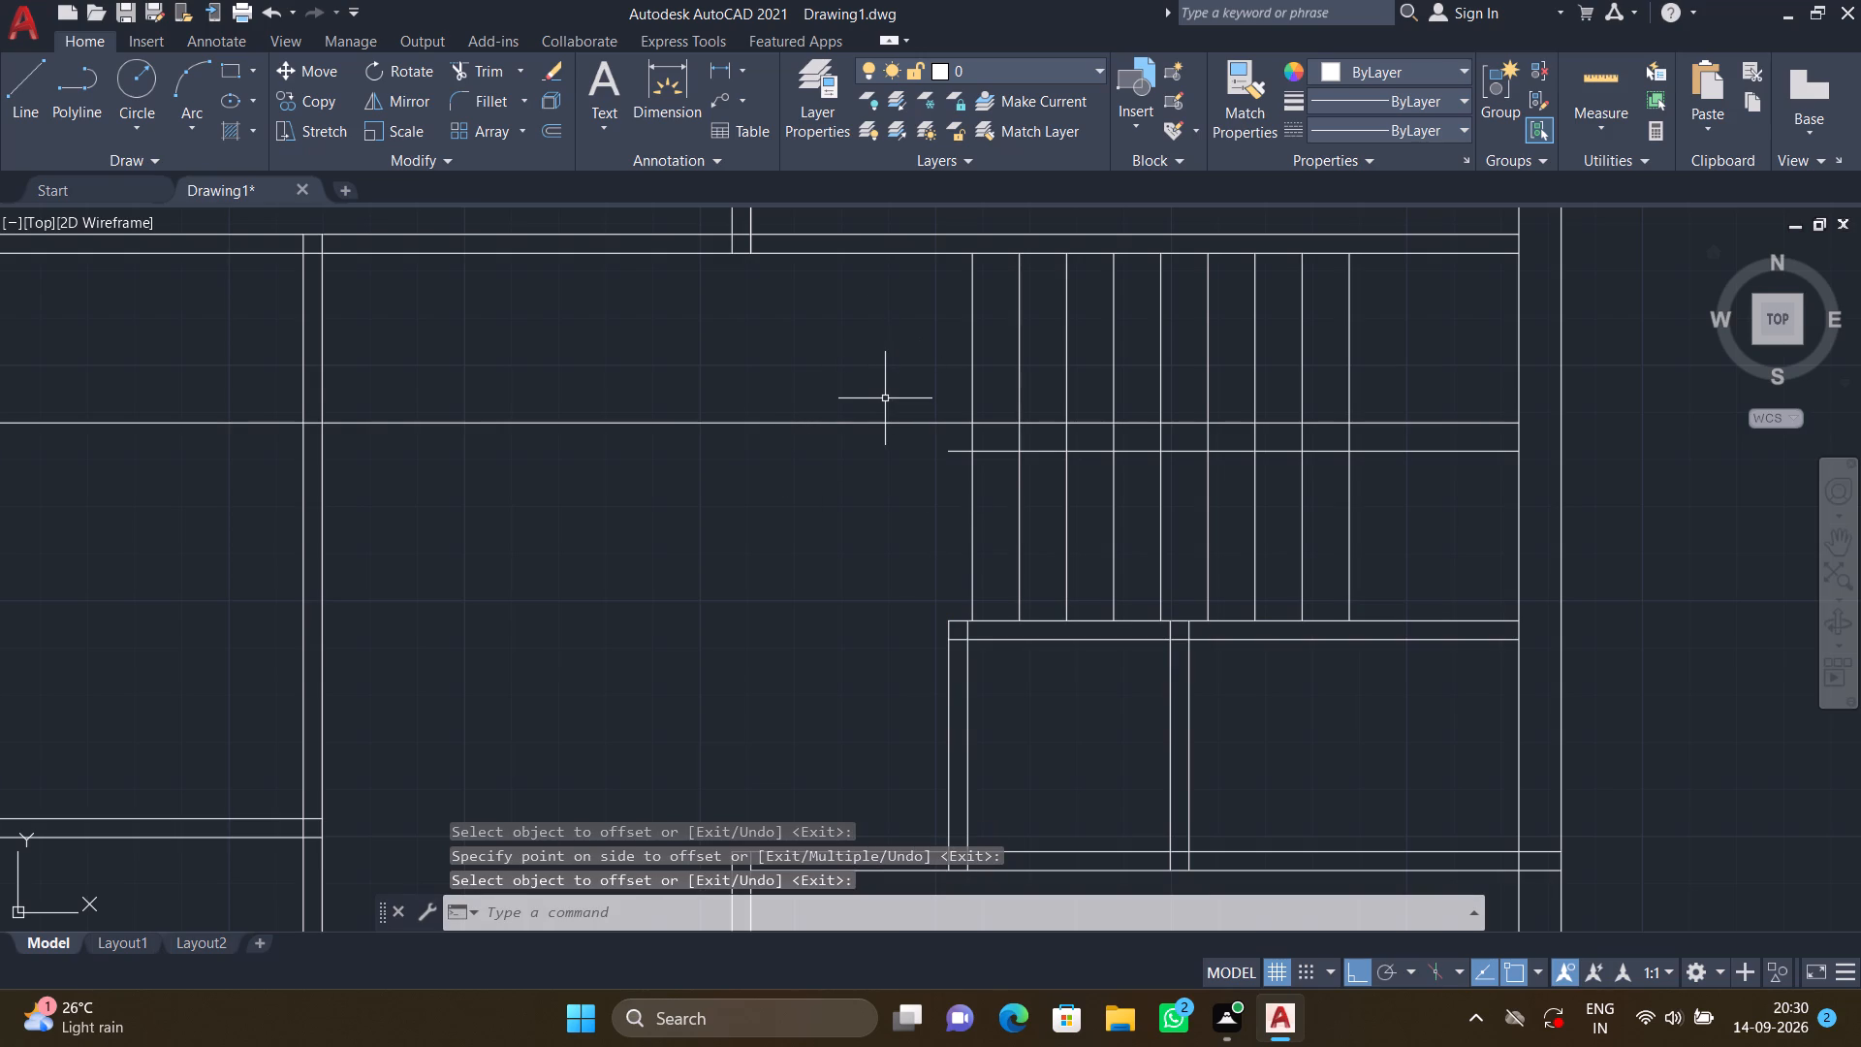
Trim both 3' offset lines back to the leftmost evenly spaced line, clearing the upper one from the central space and left room.
text(TR)
key(Return)
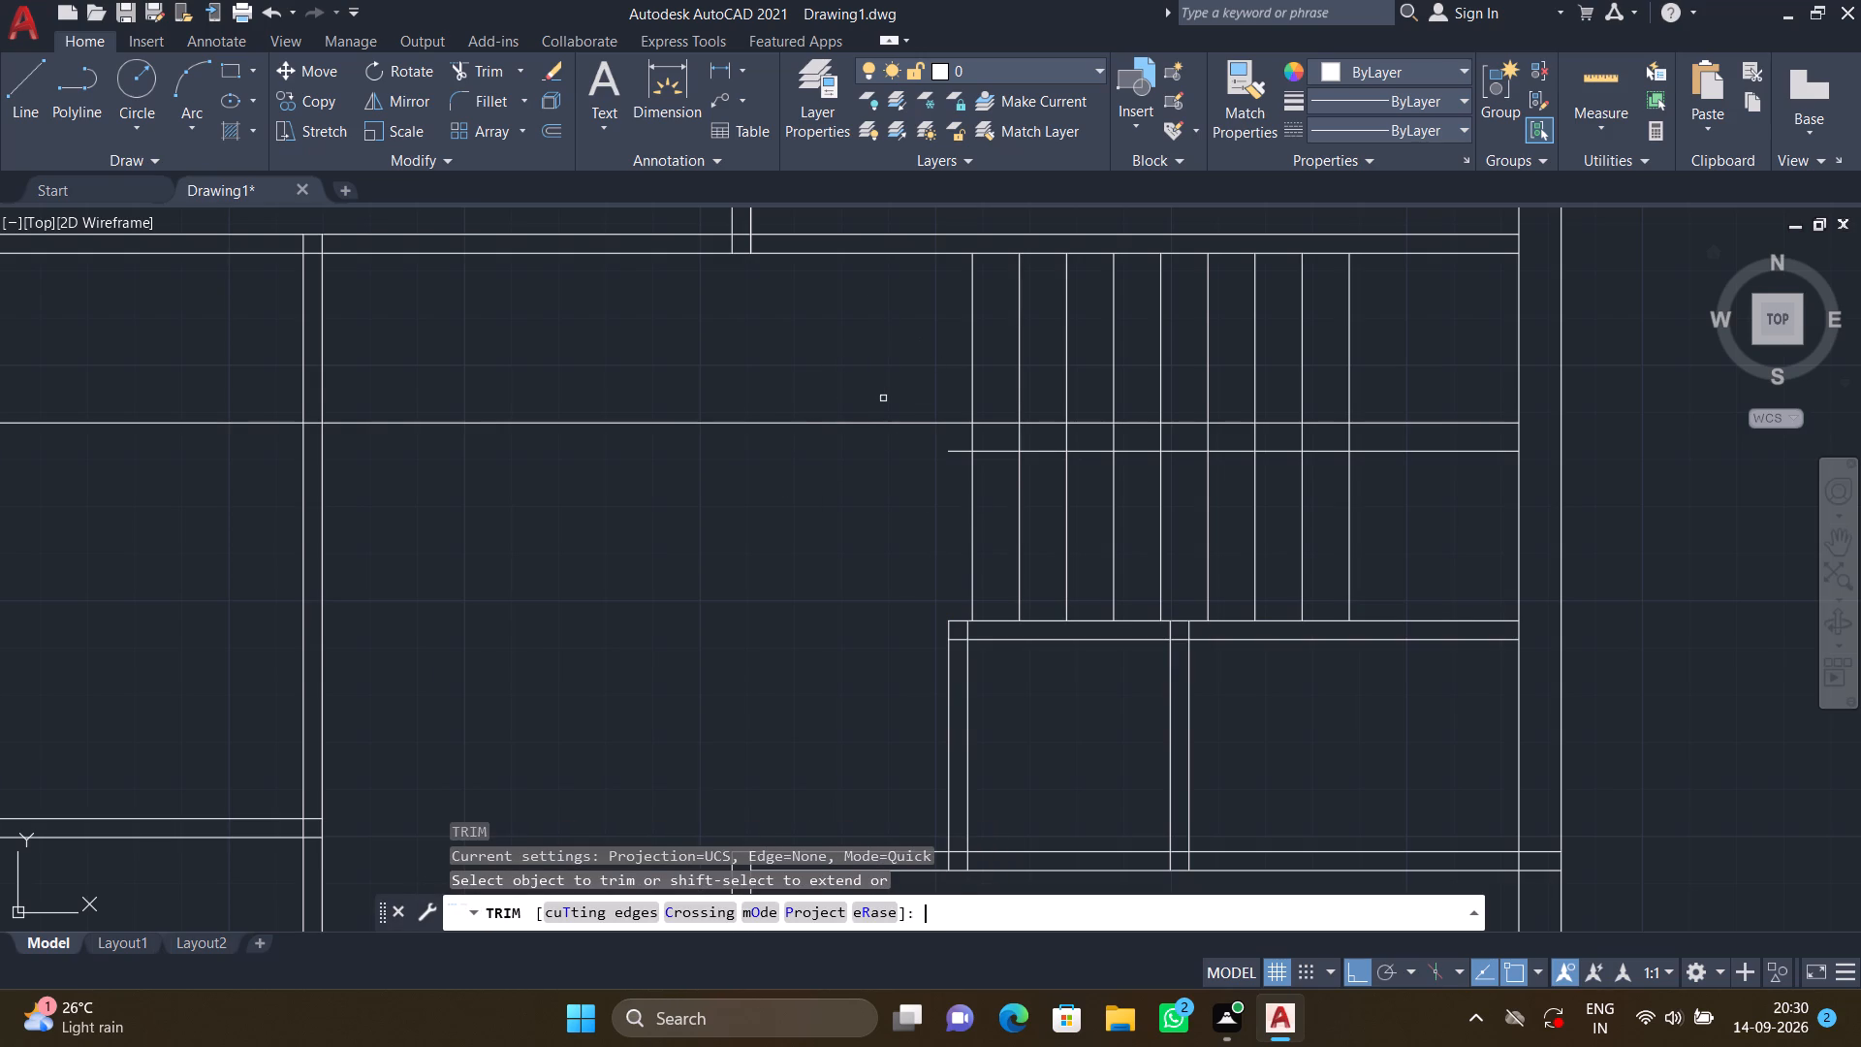
click(796, 393)
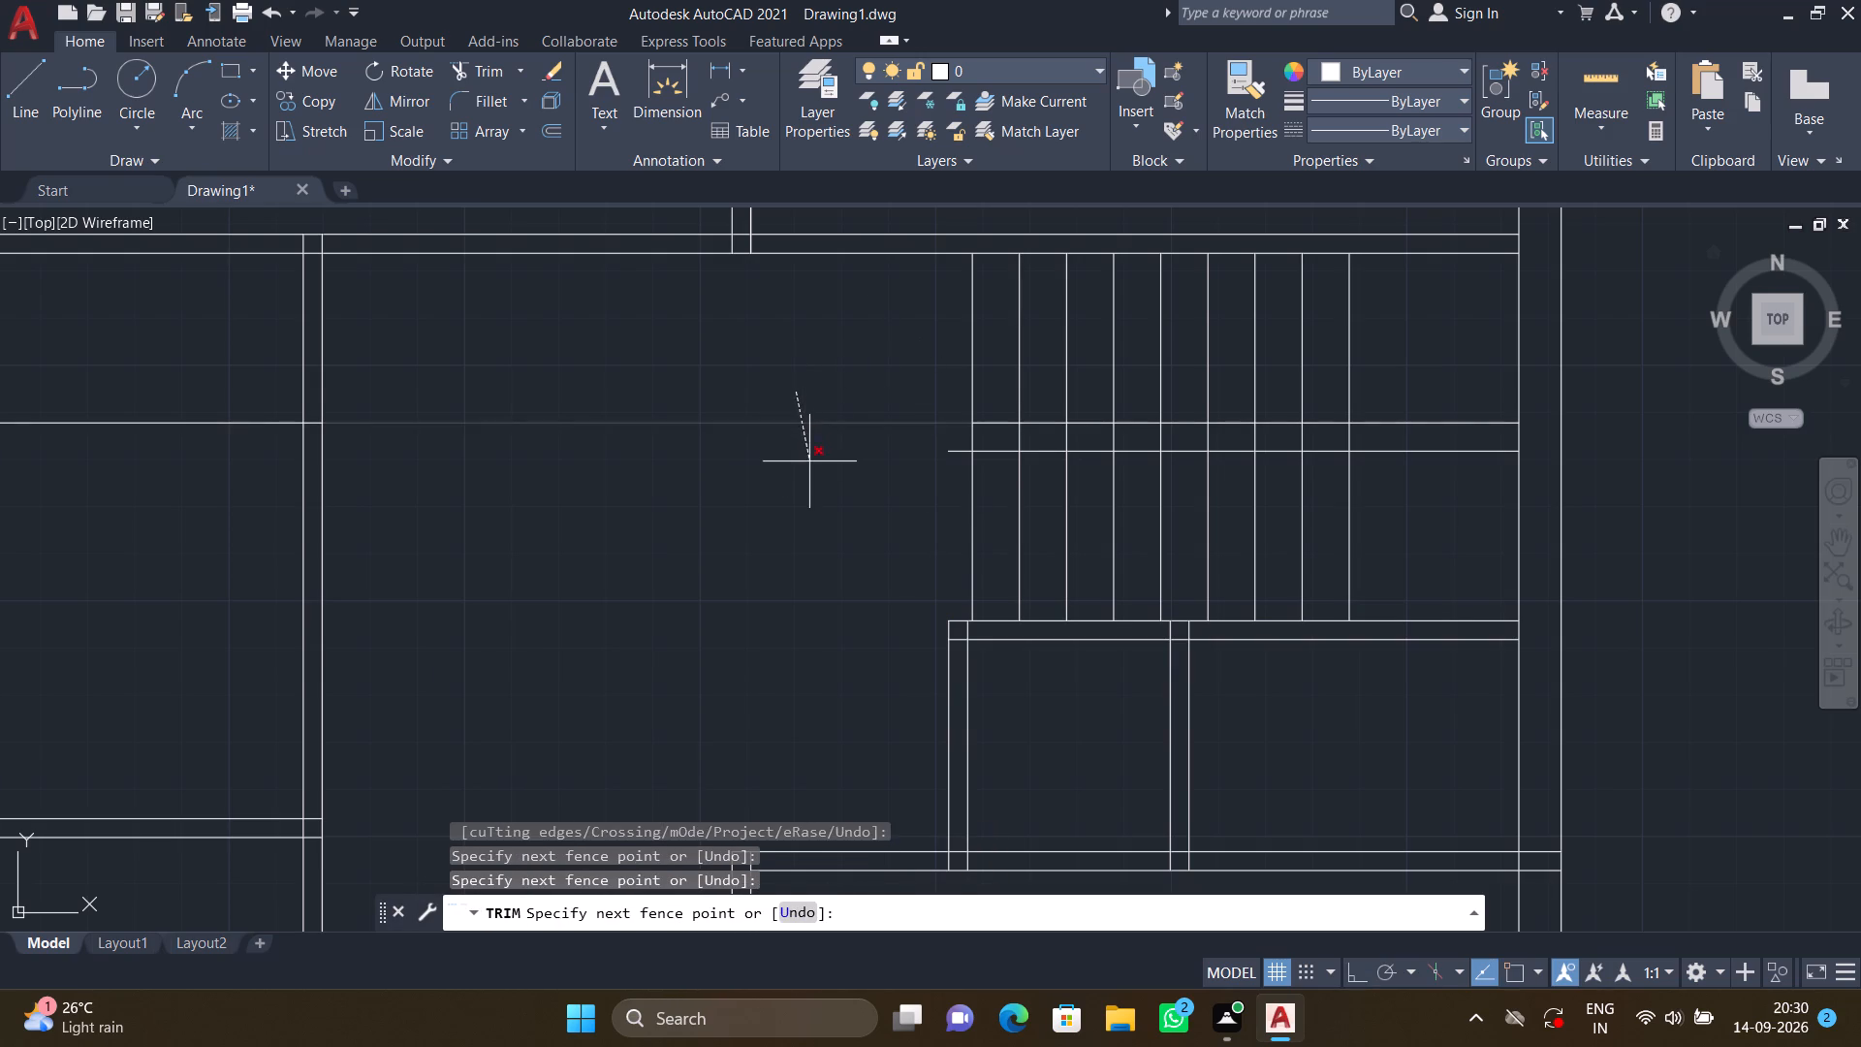
click(809, 463)
scroll(753, 462, down, 1)
click(413, 421)
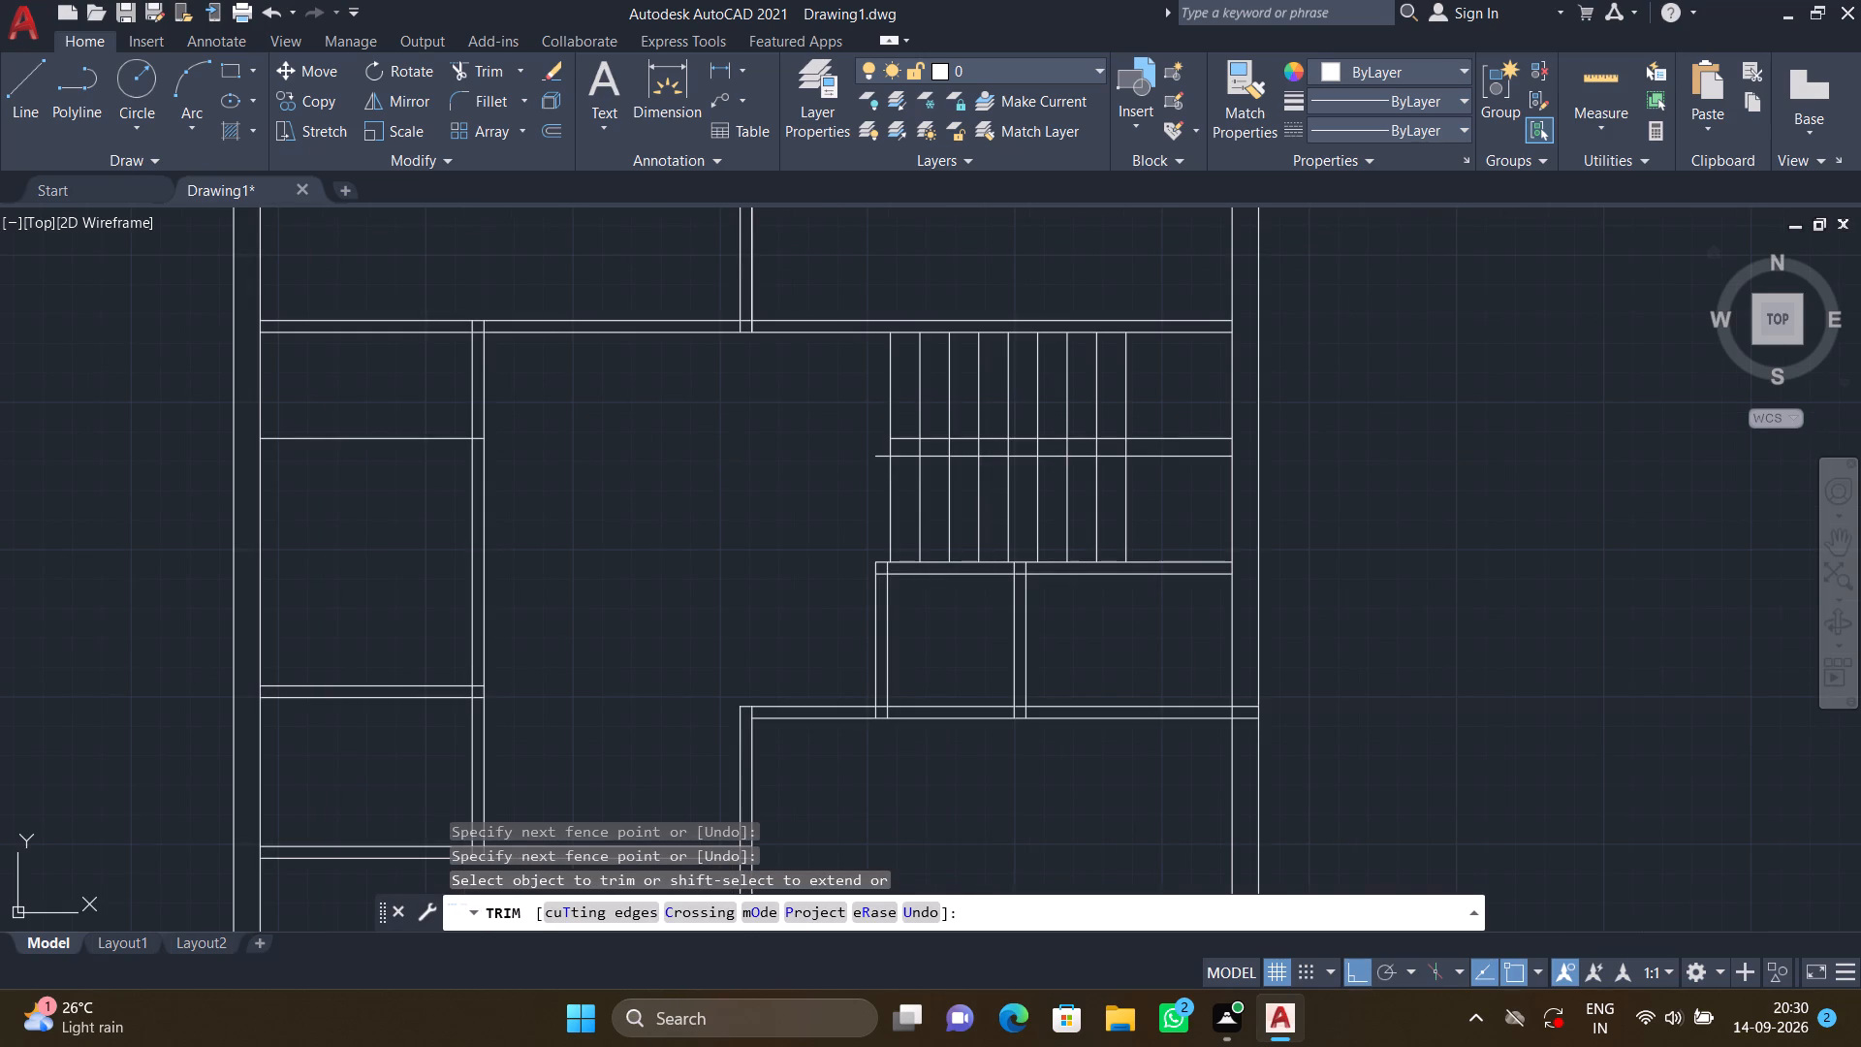
click(423, 501)
scroll(861, 436, up, 3)
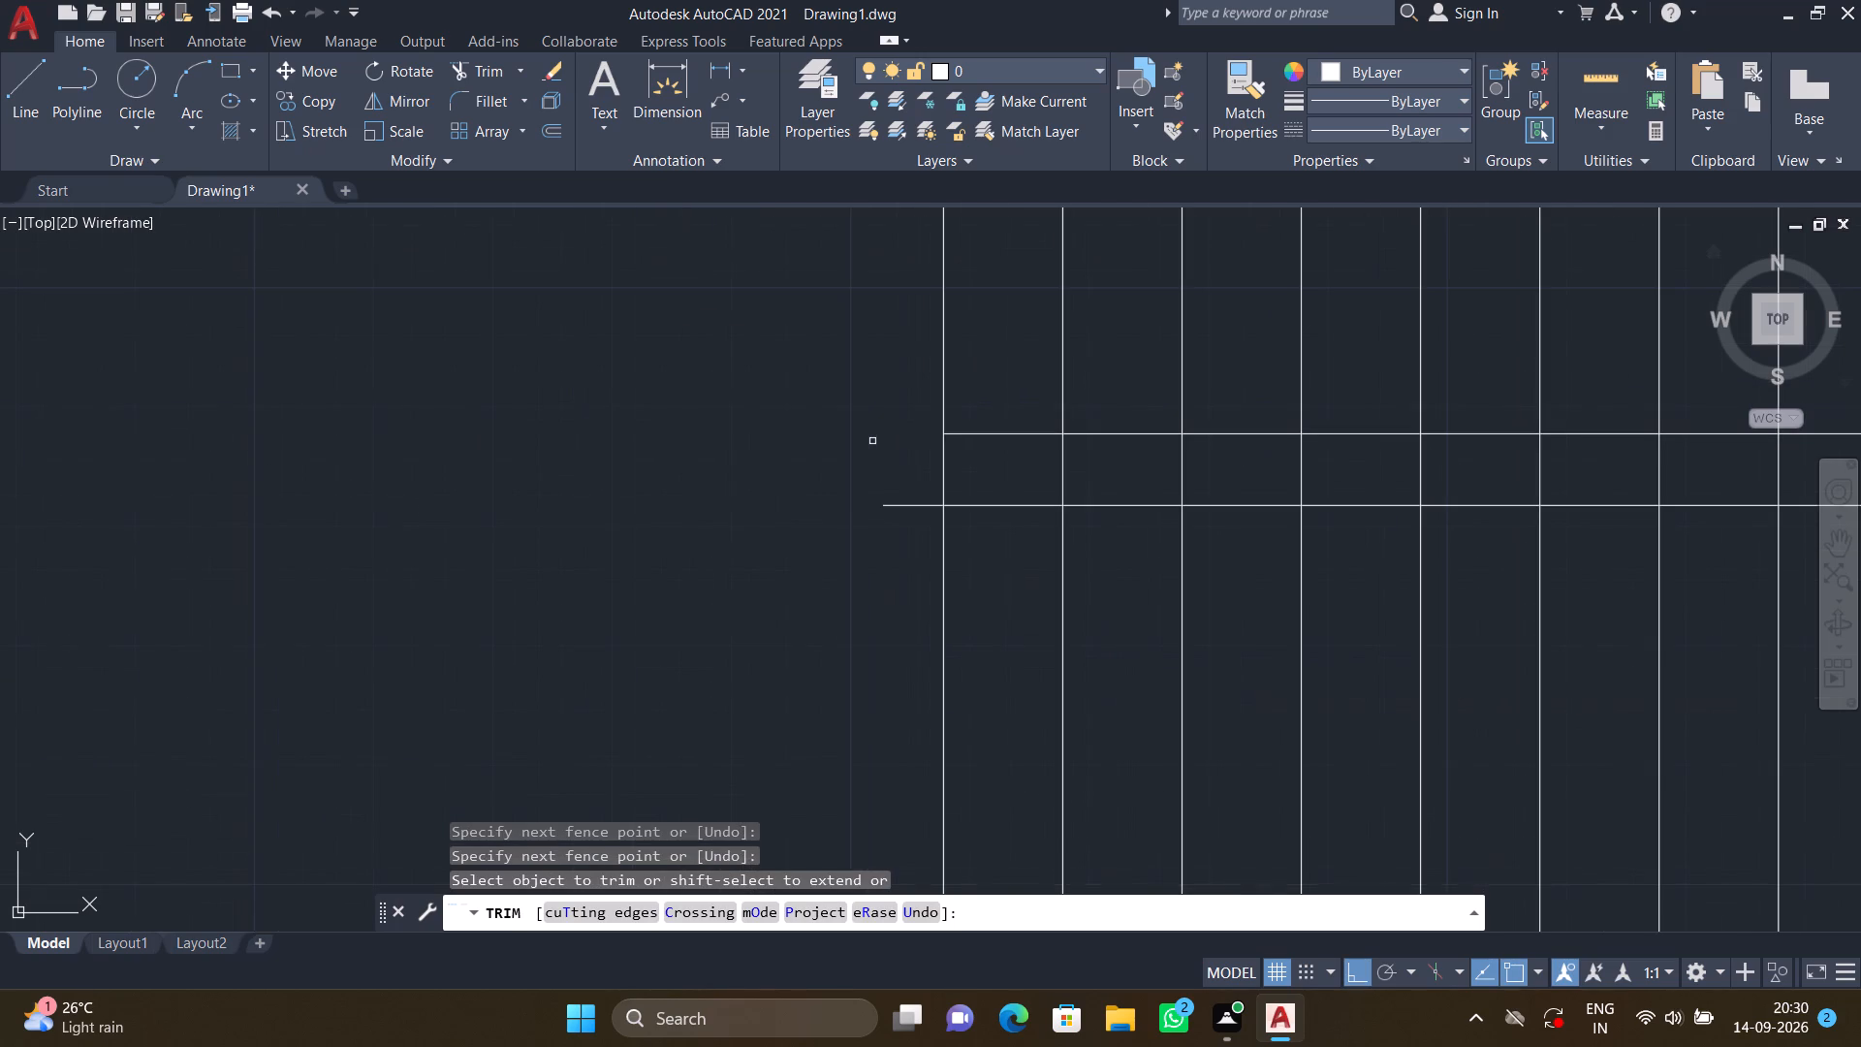
click(893, 463)
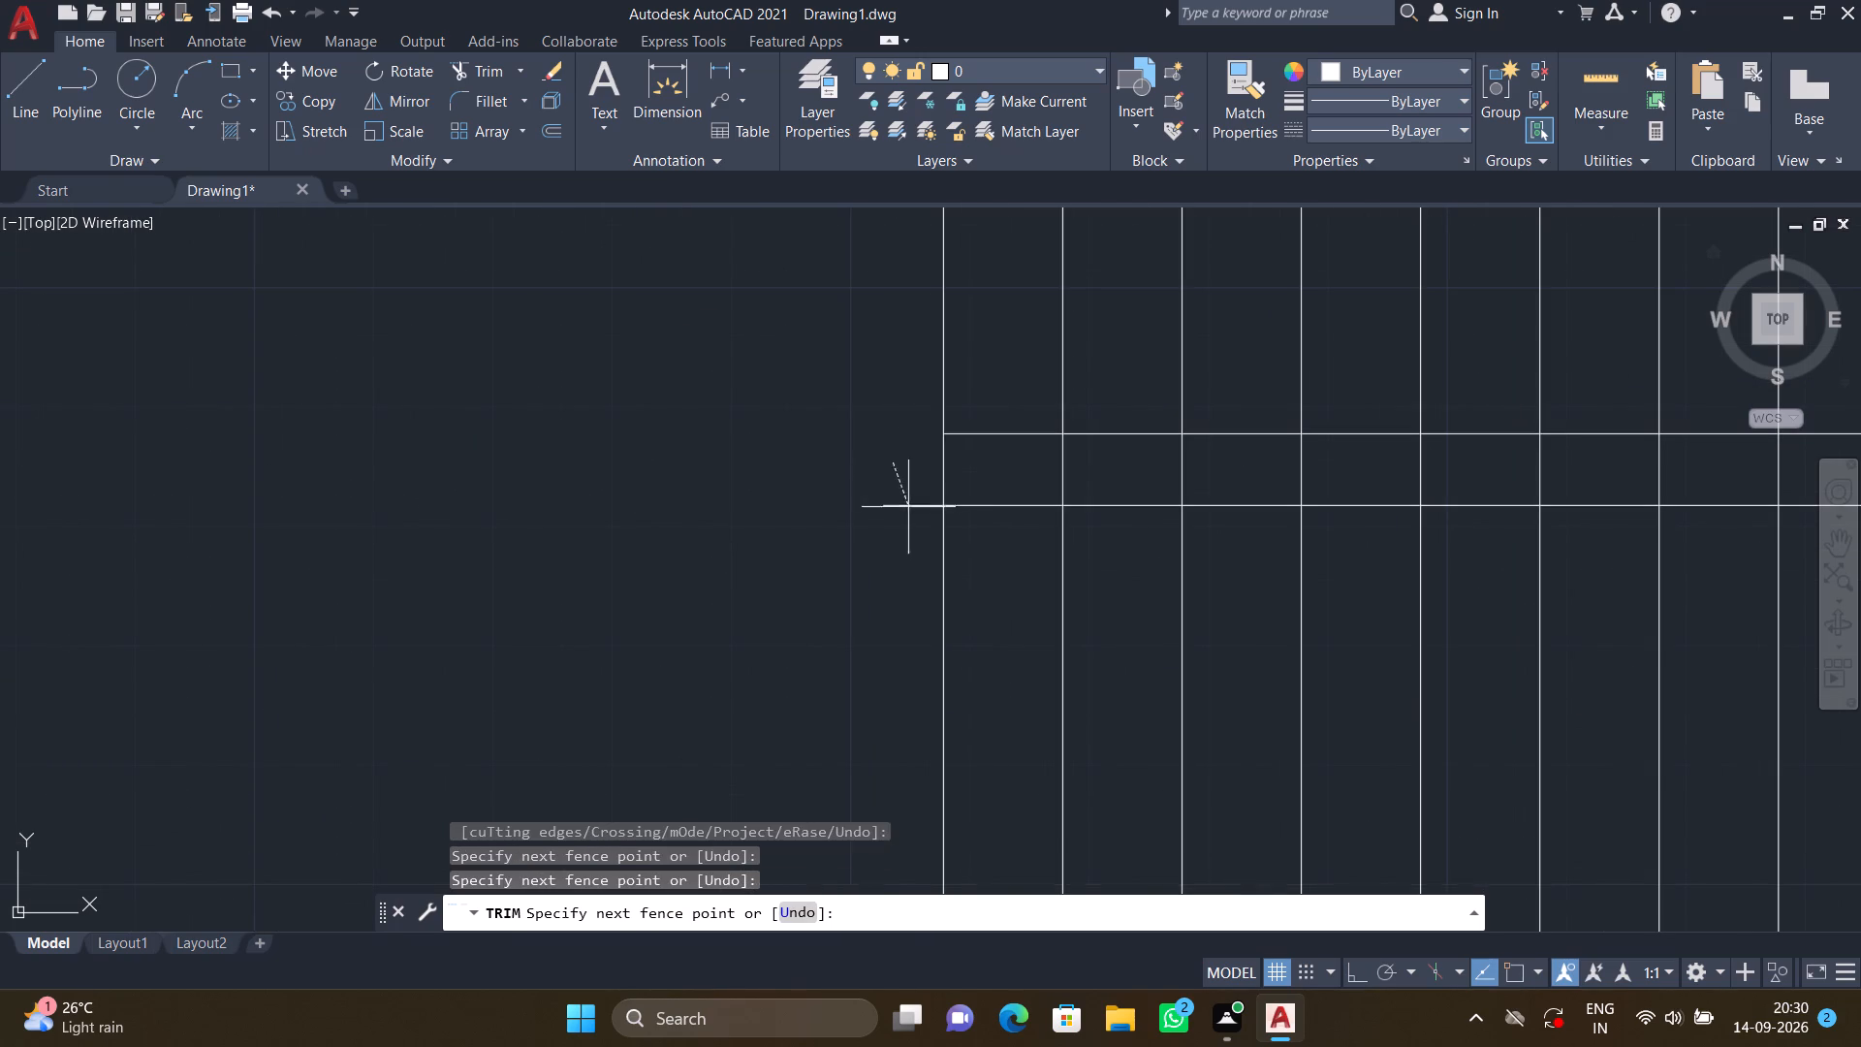
click(908, 518)
key(Return)
Trim the evenly spaced vertical lines between the two 3' offset lines, keeping the leftmost and rightmost ones whole.
scroll(949, 523, down, 2)
scroll(1212, 610, down, 4)
middle_drag(1290, 613, 1062, 497)
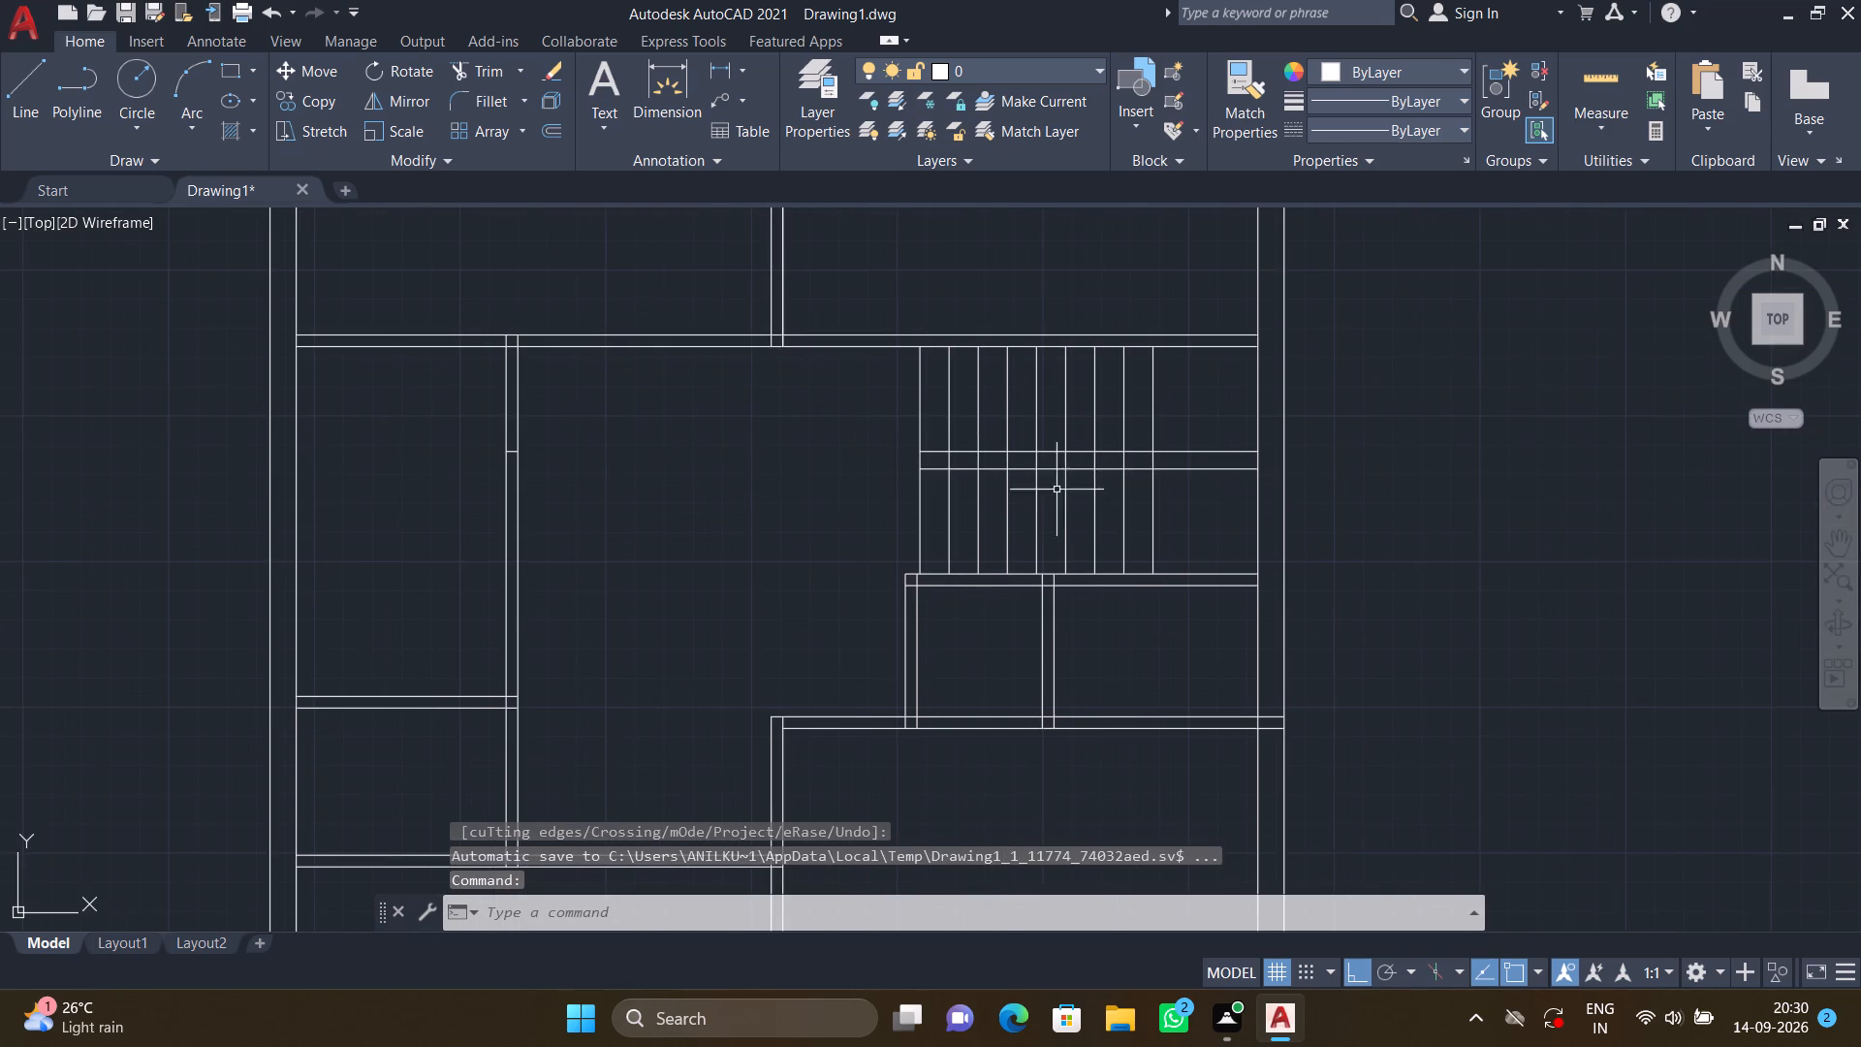
scroll(1032, 459, up, 2)
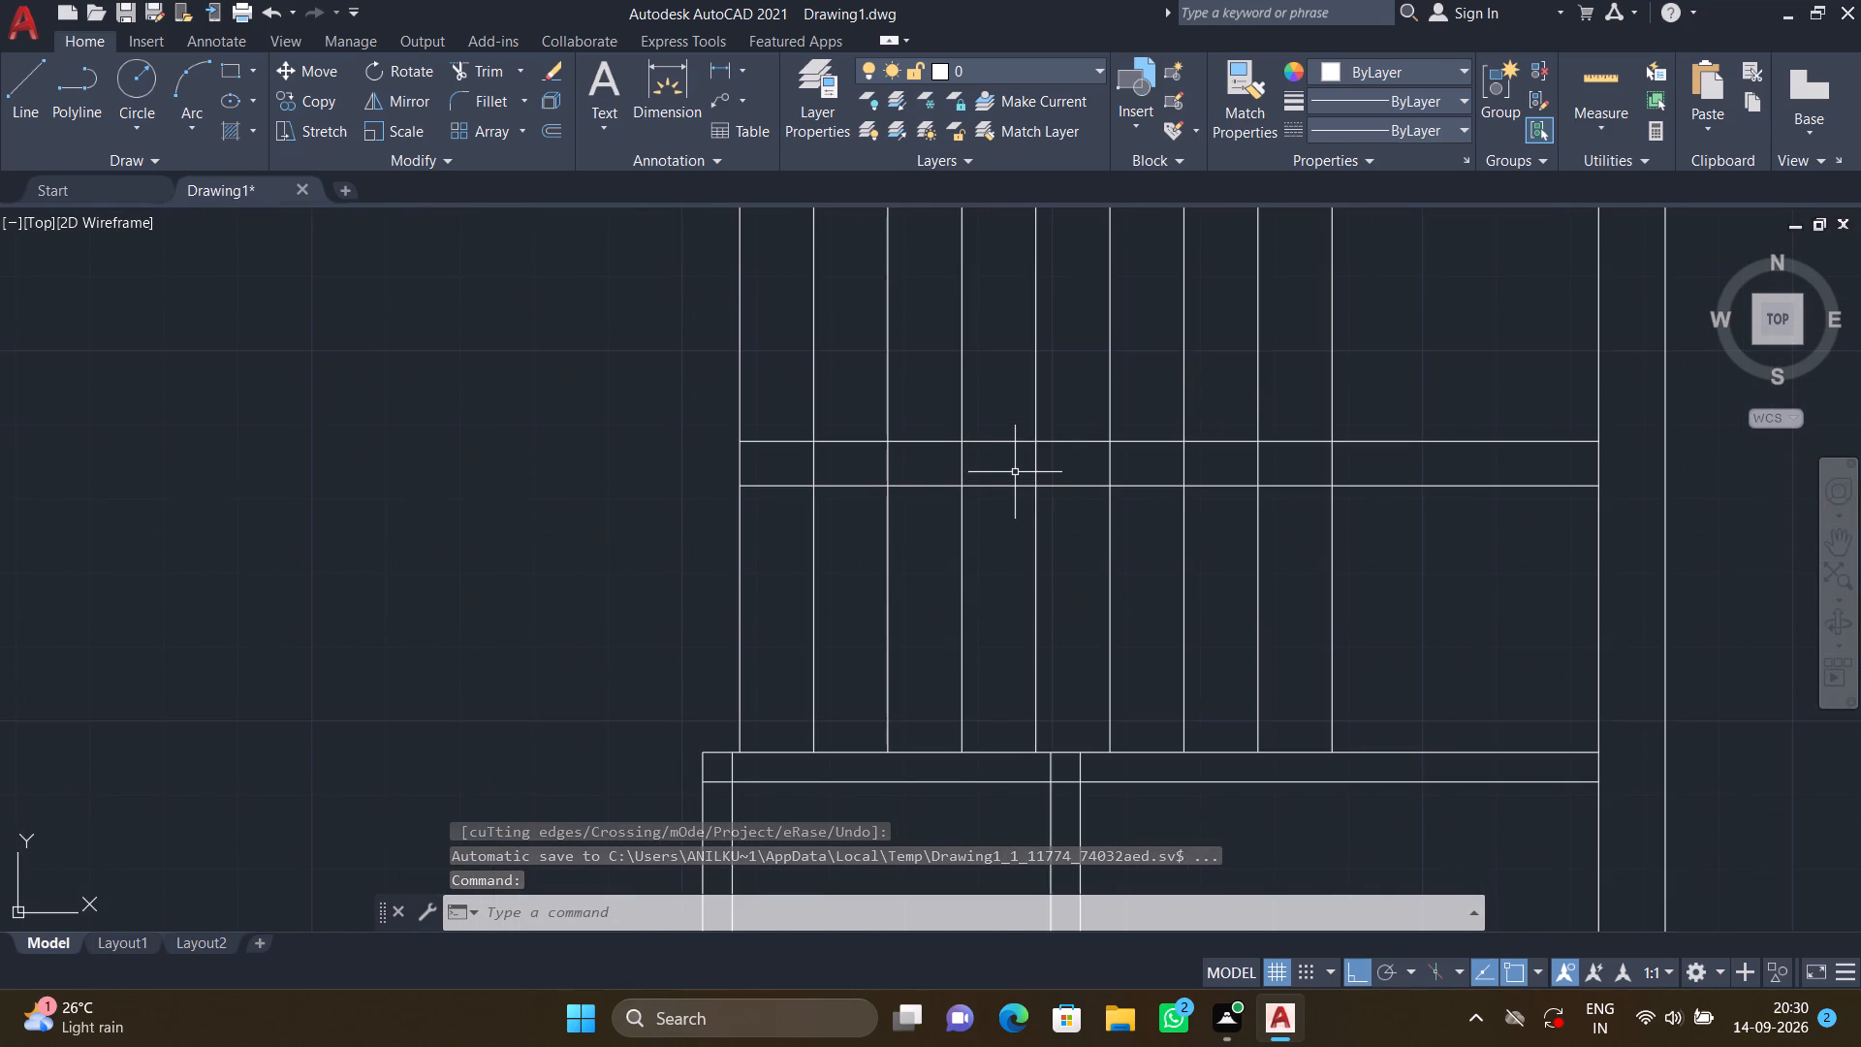
text(TR)
key(Return)
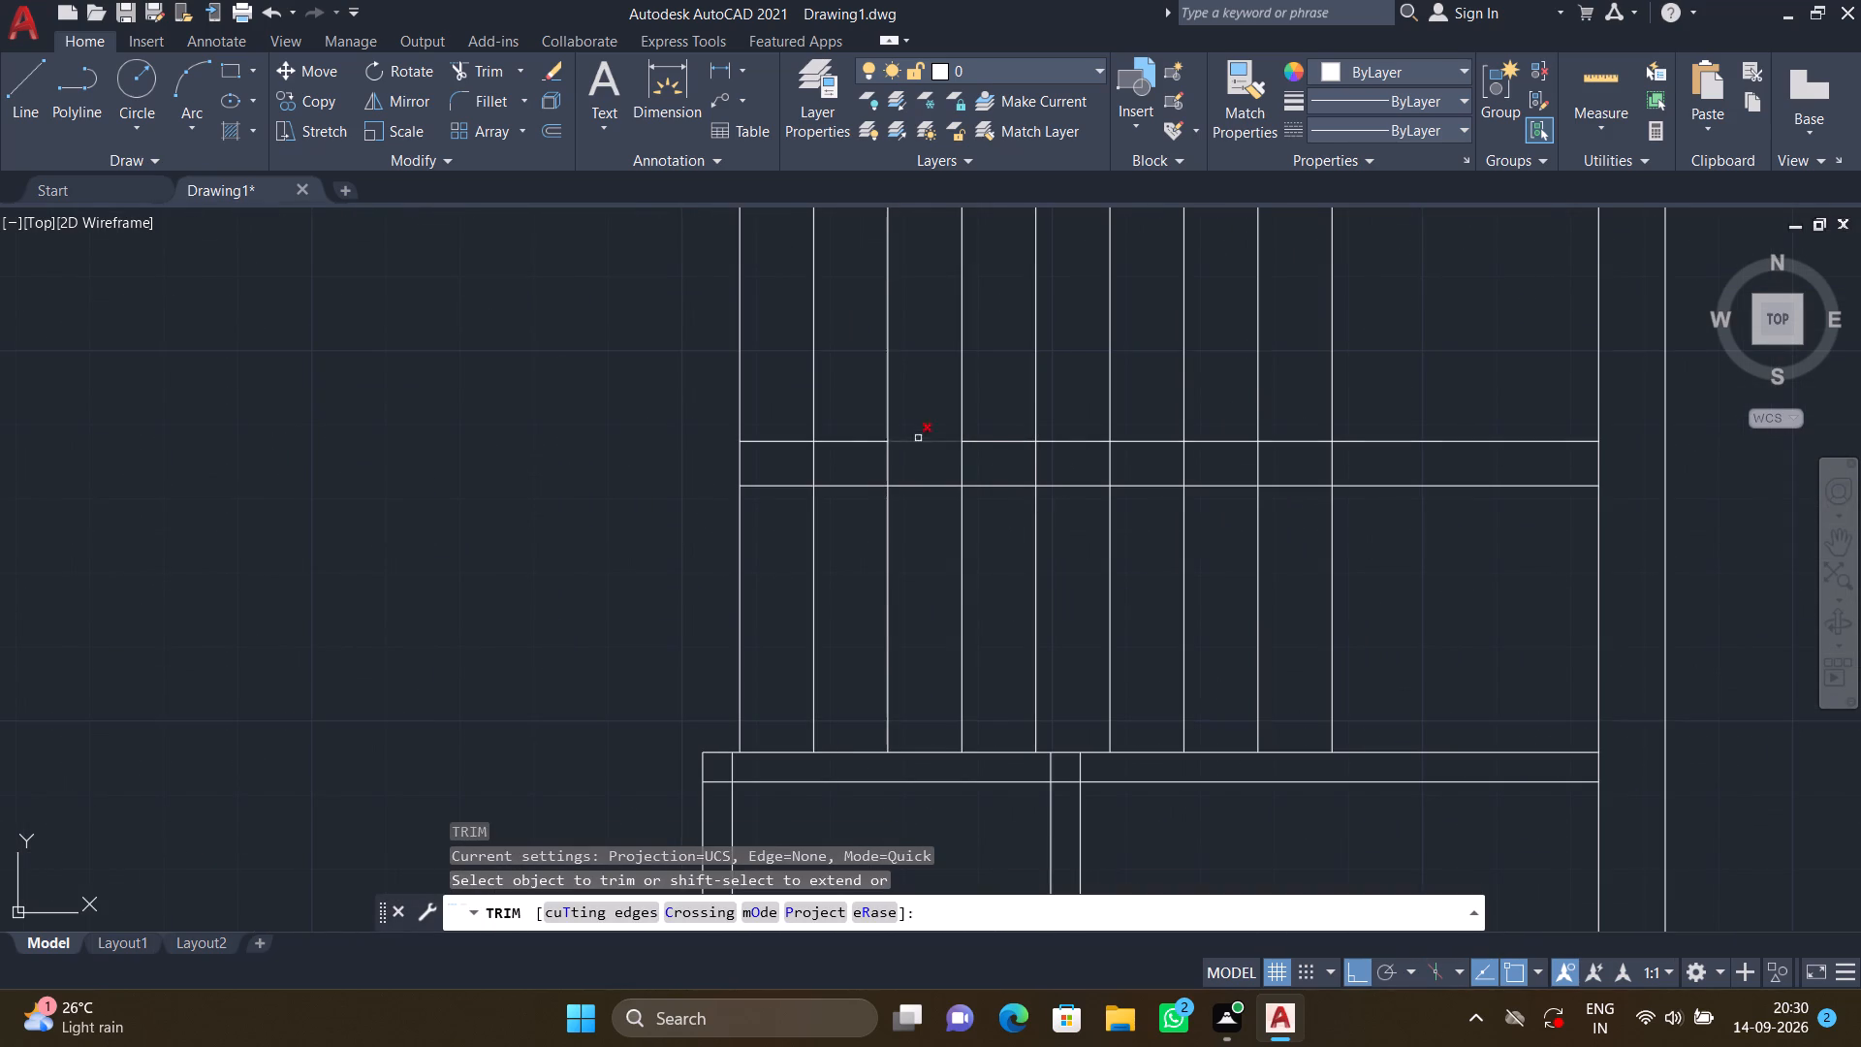
click(782, 460)
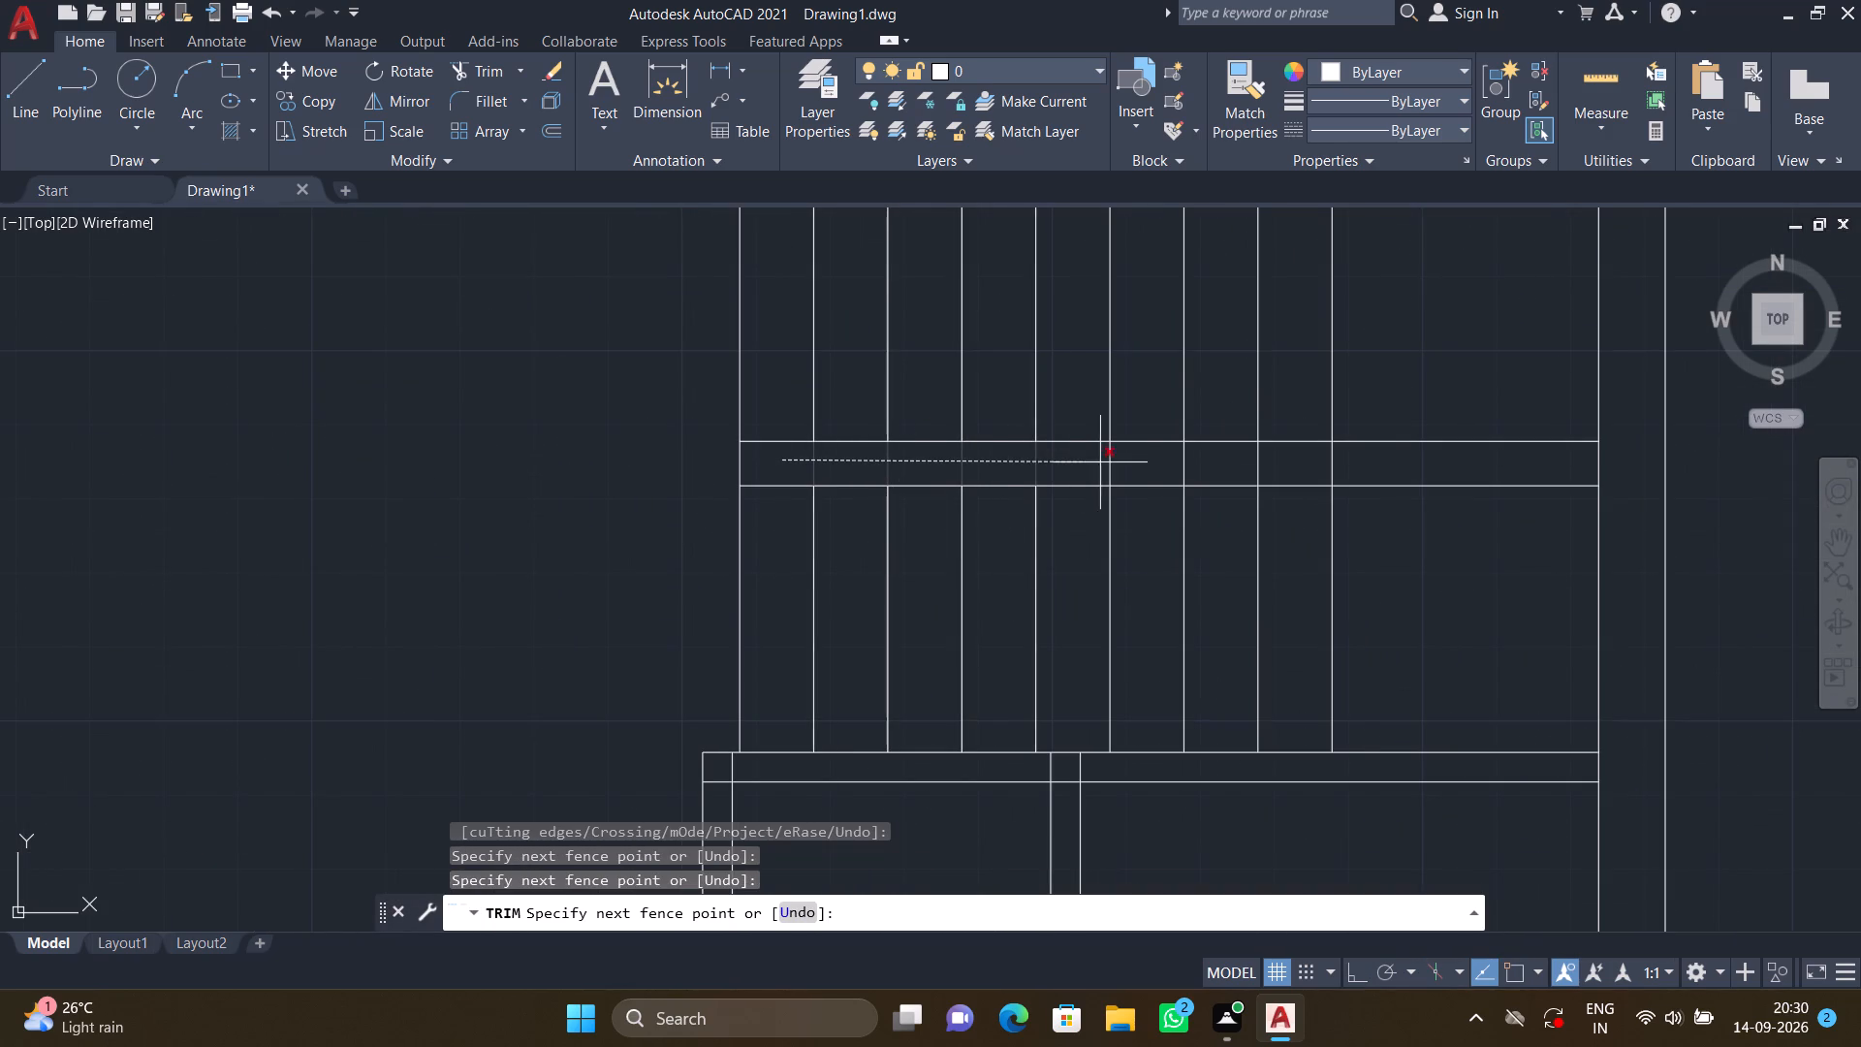
click(1292, 464)
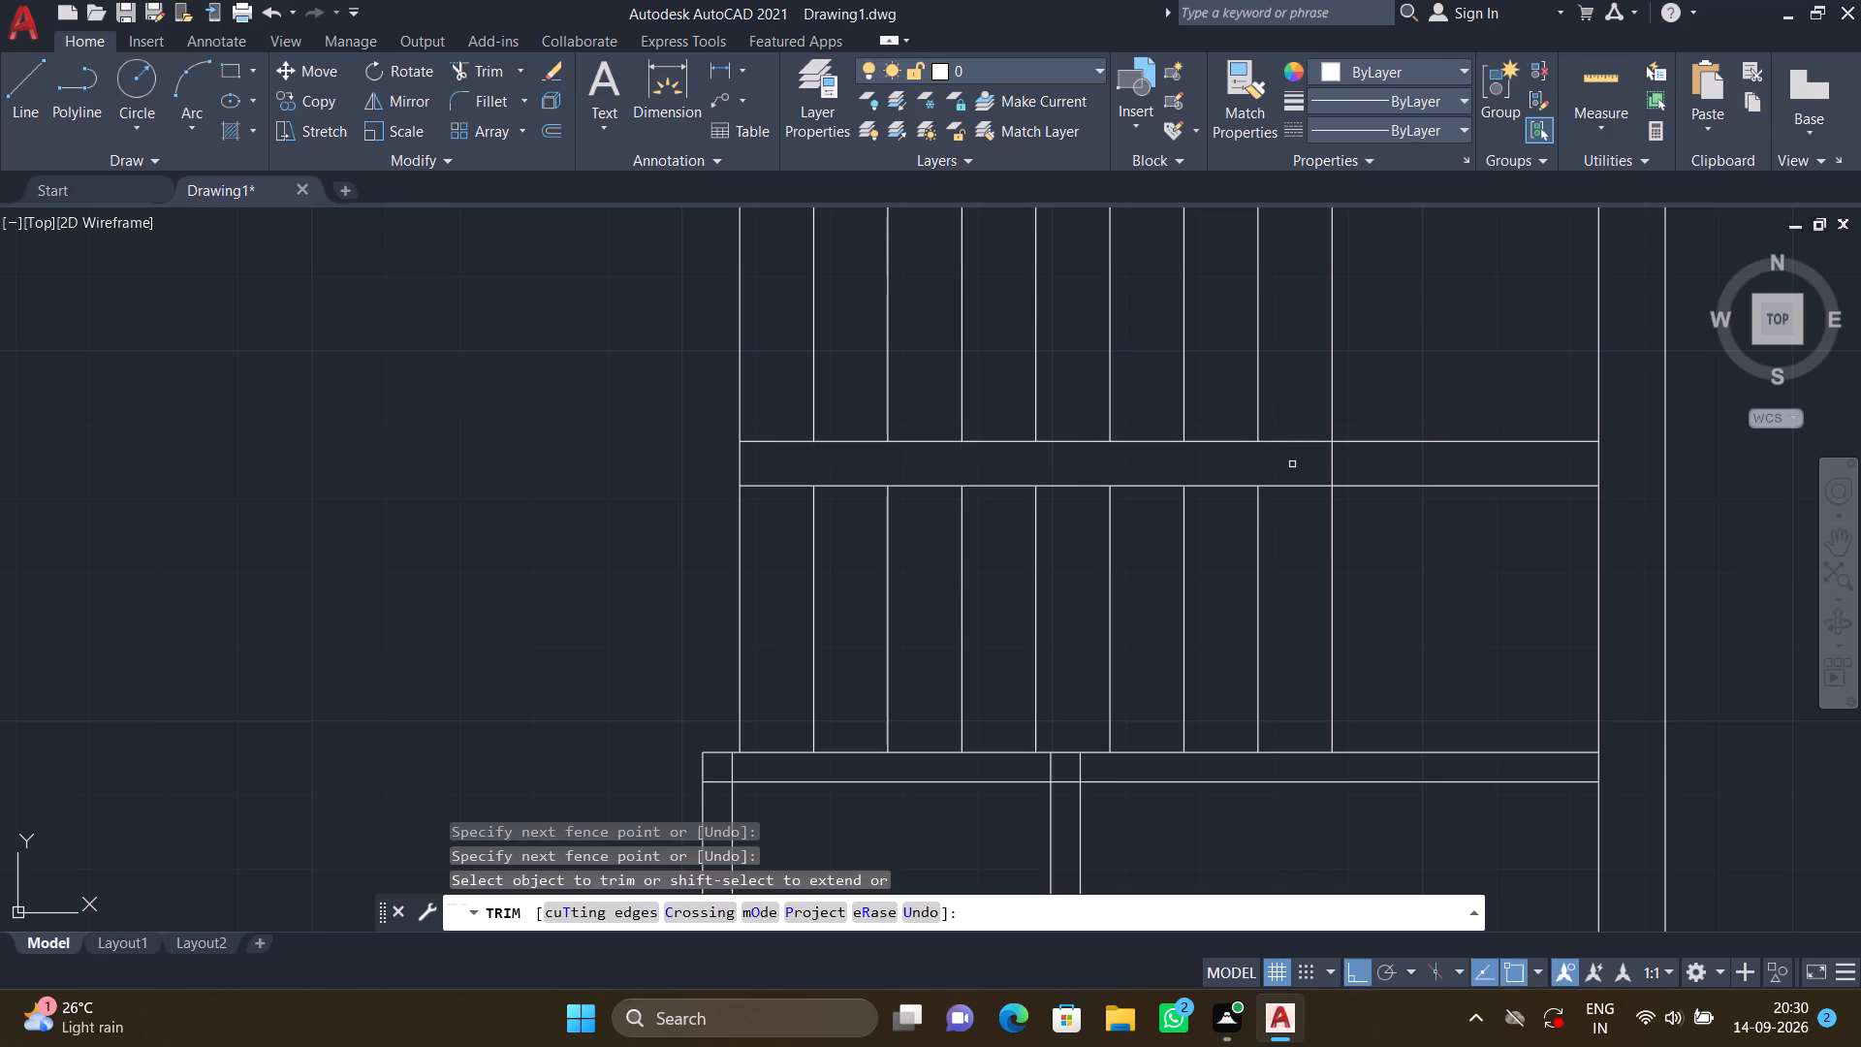
key(Return)
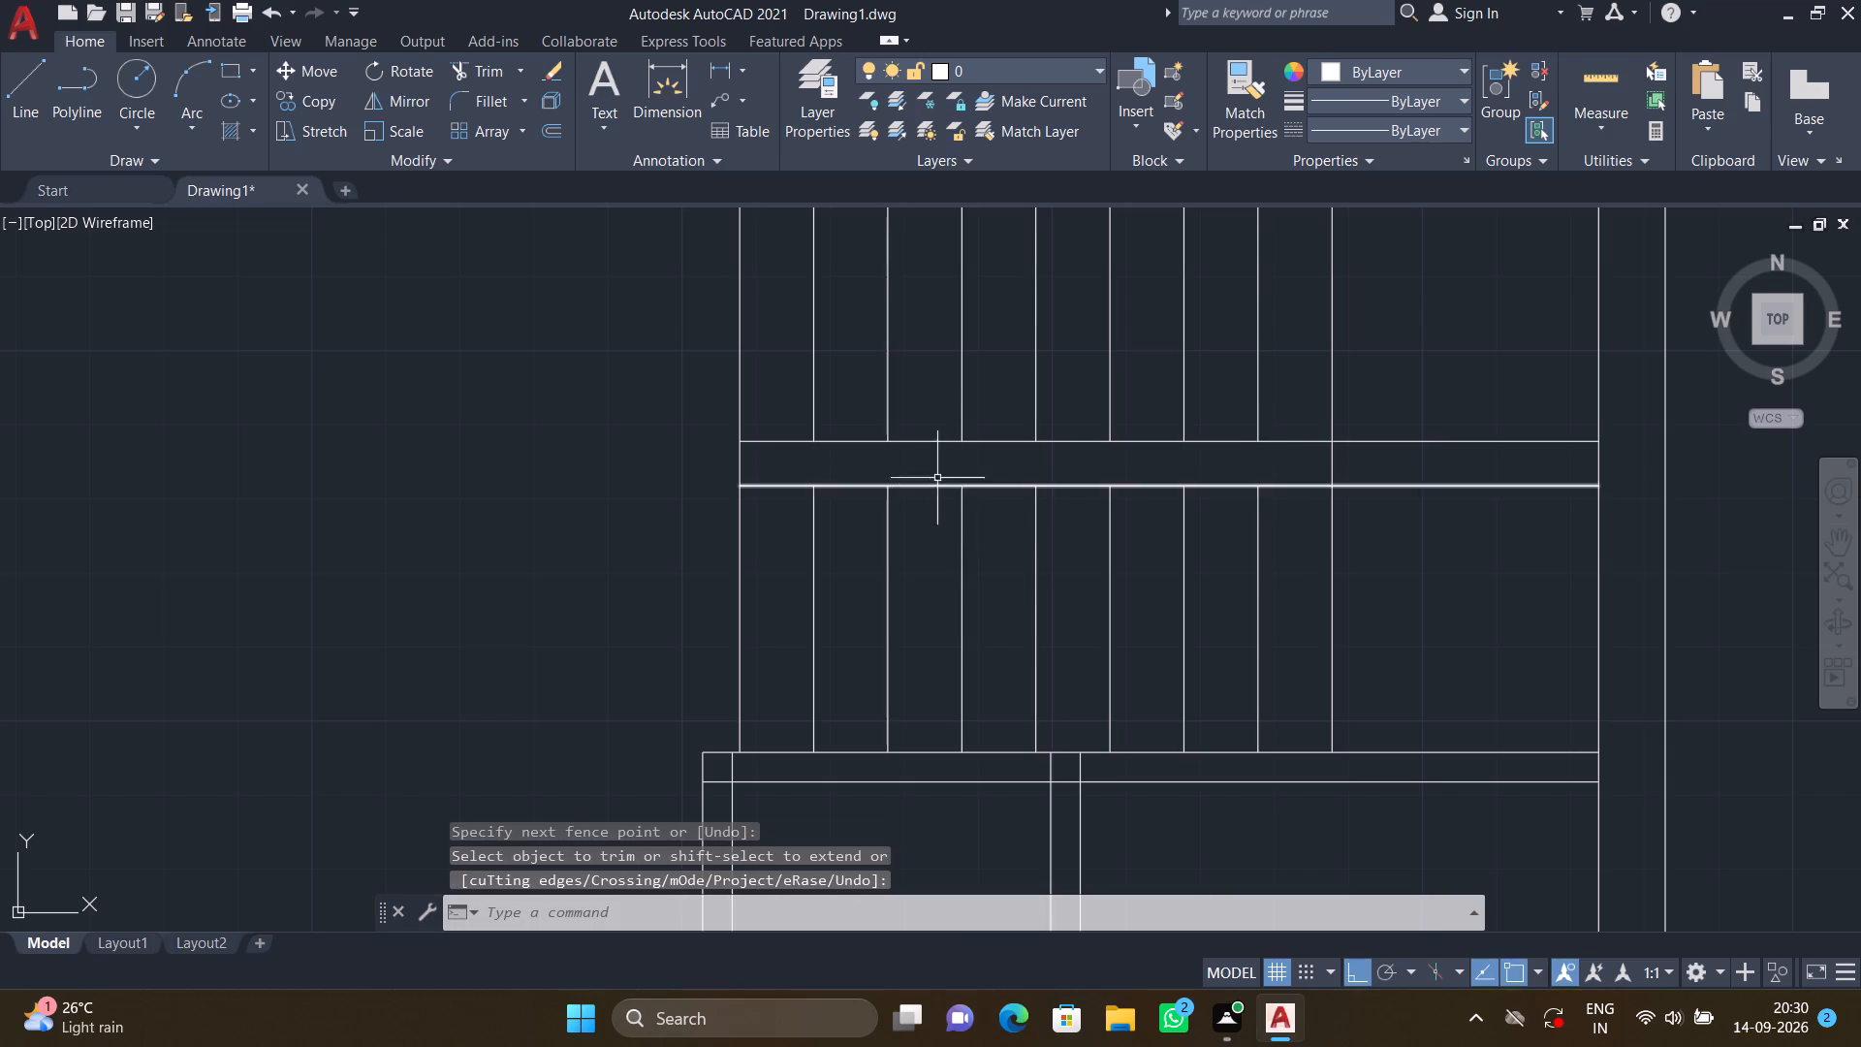
Trim away the leftmost vertical line in the lower flight, between the lower 3' offset line and the small room's top wall.
middle_drag(687, 347, 669, 427)
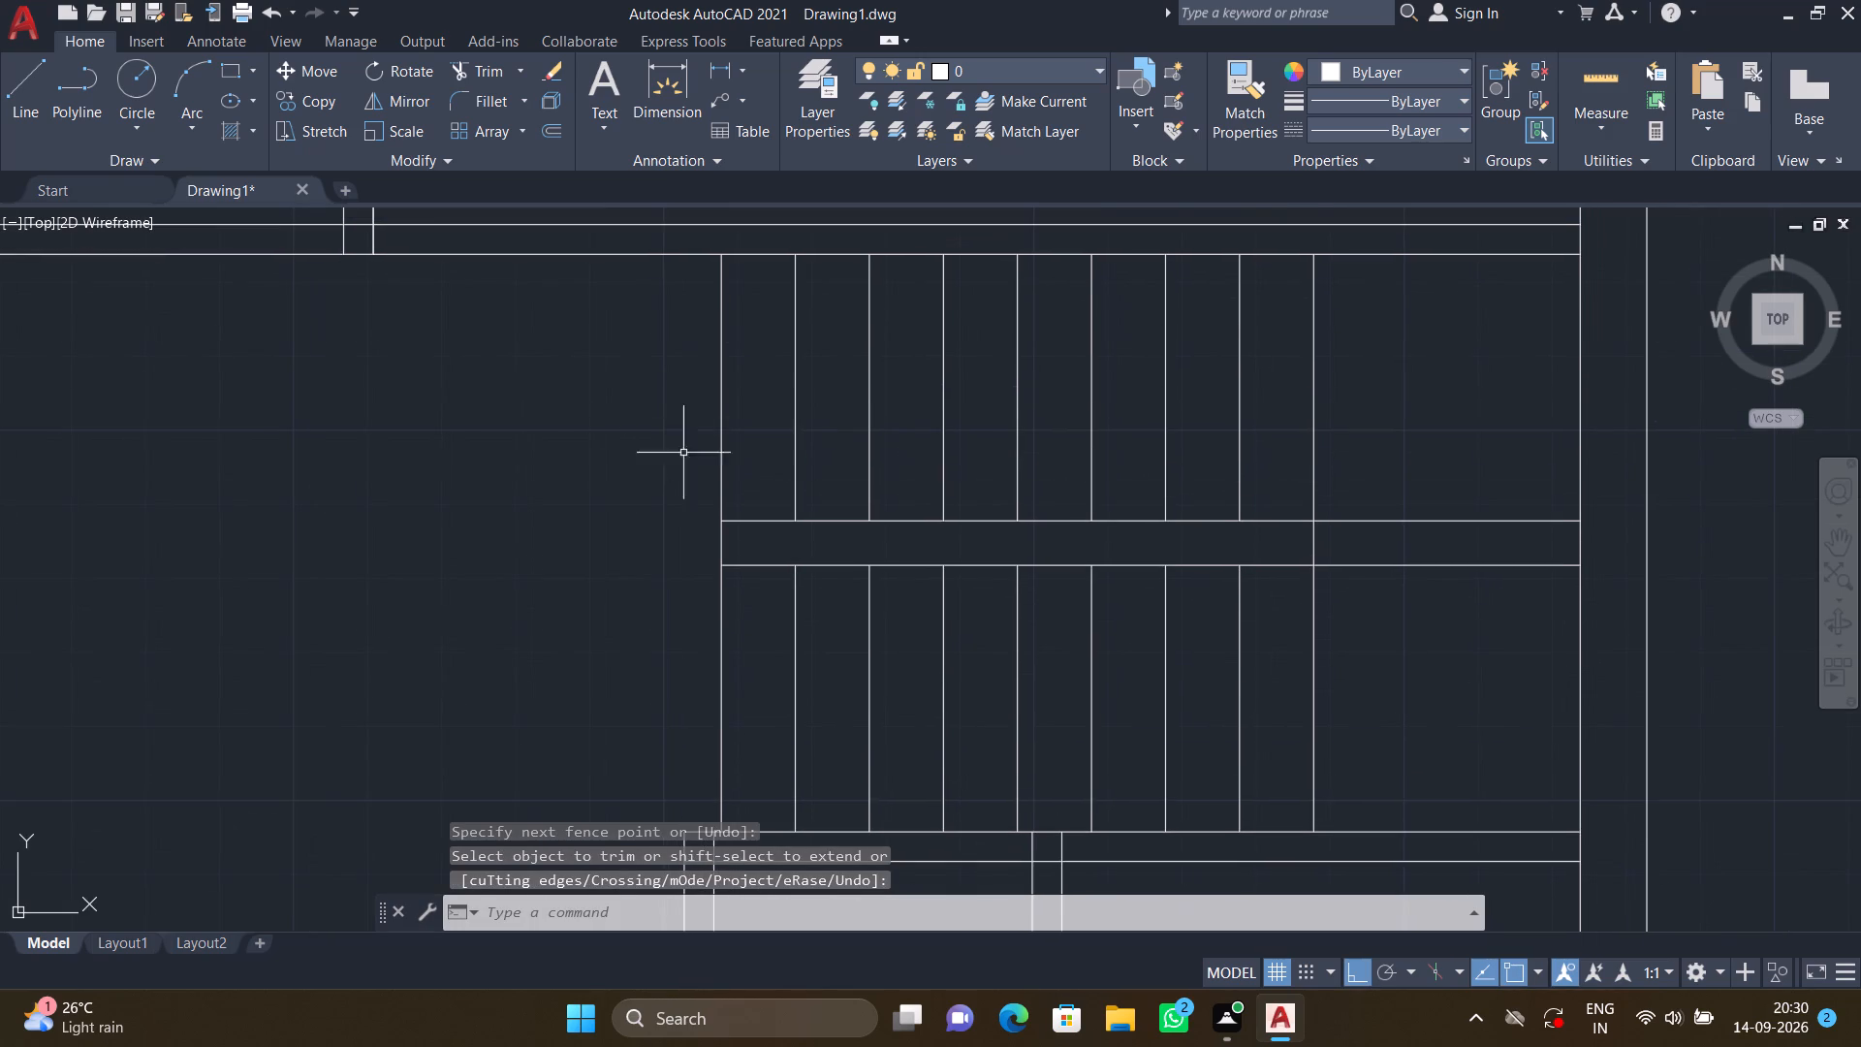
scroll(757, 587, down, 1)
middle_drag(836, 570, 808, 416)
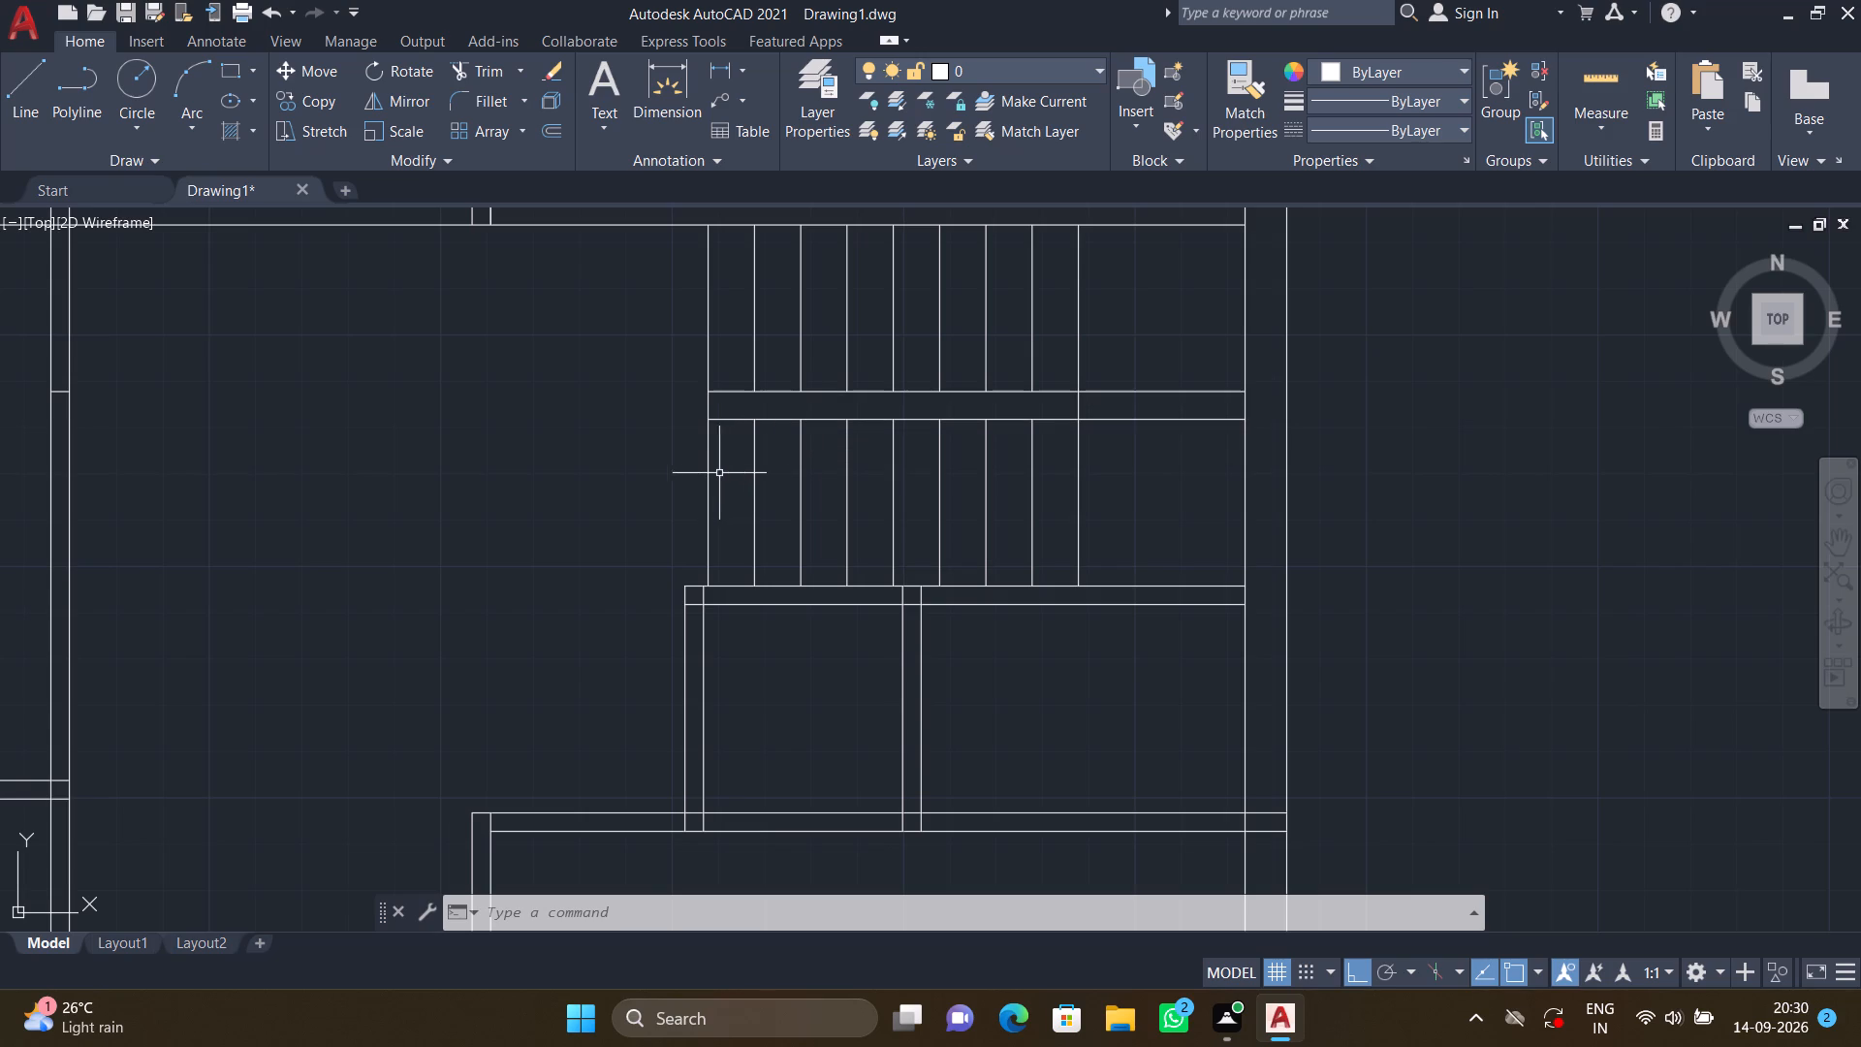
scroll(696, 485, up, 1)
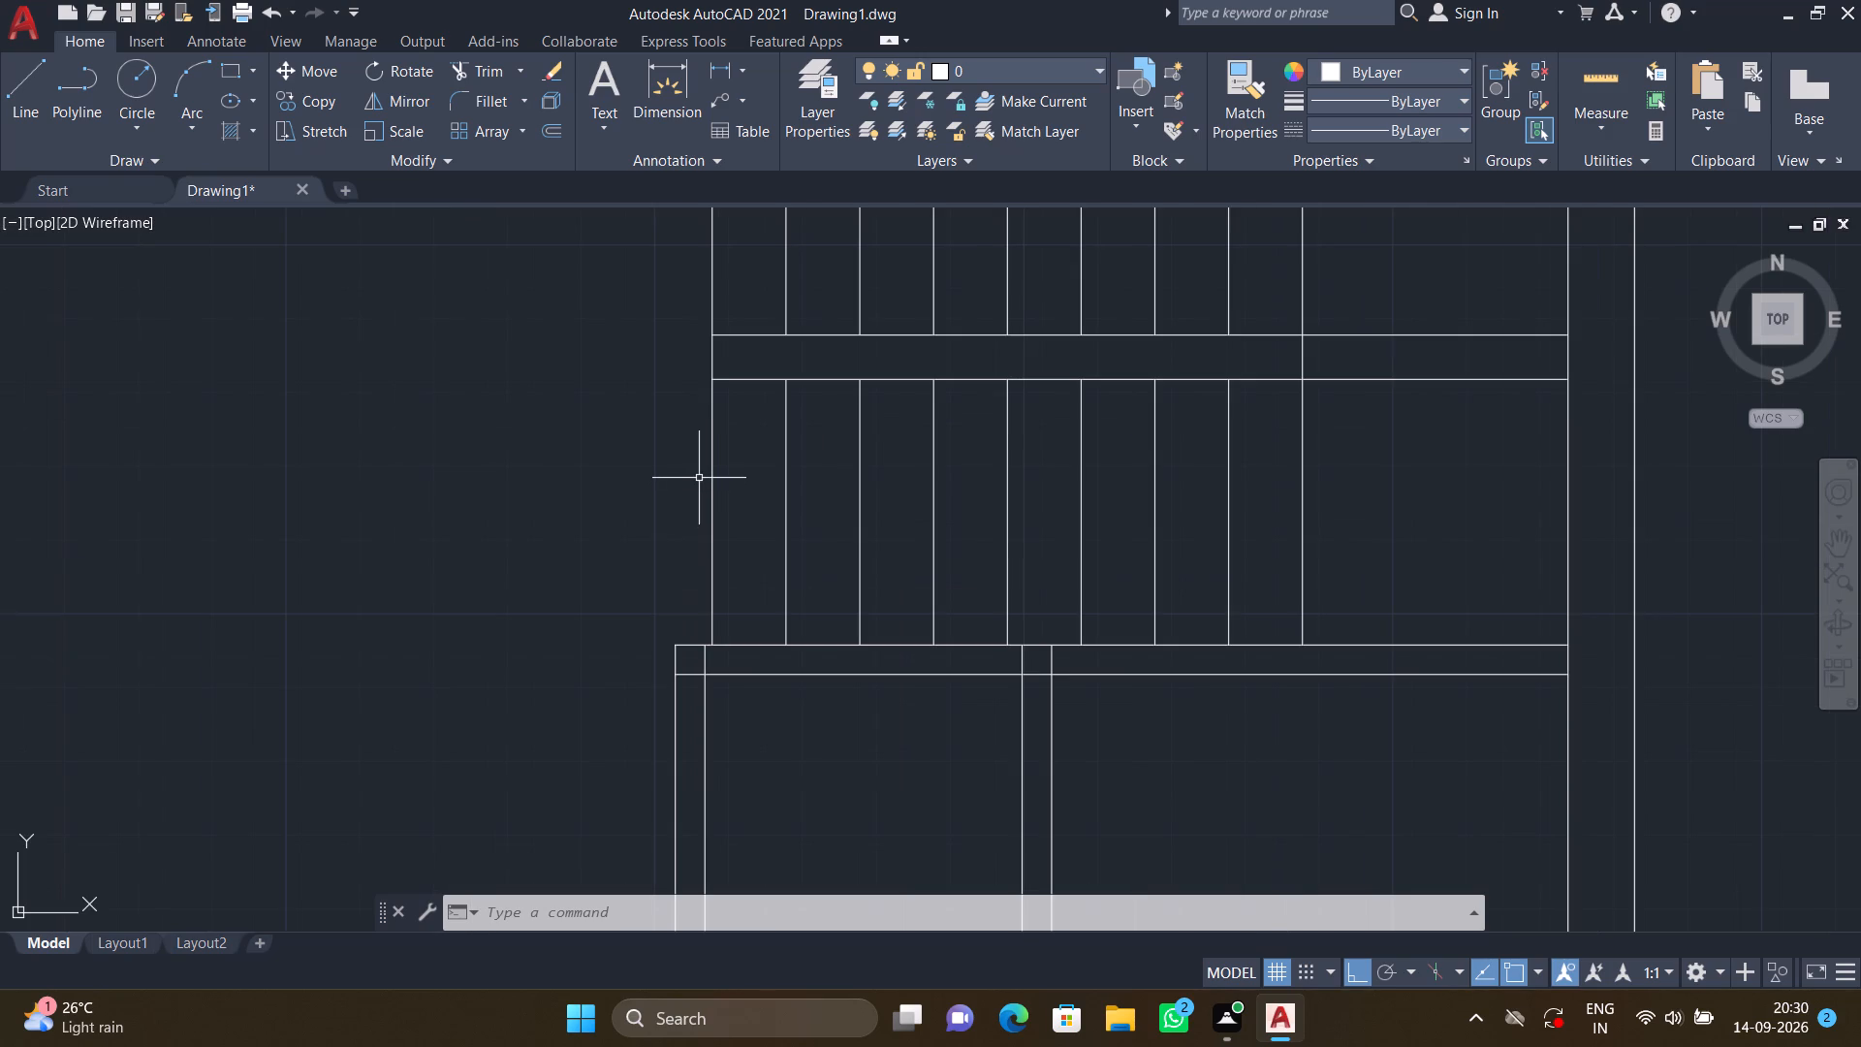
text(TR)
key(Return)
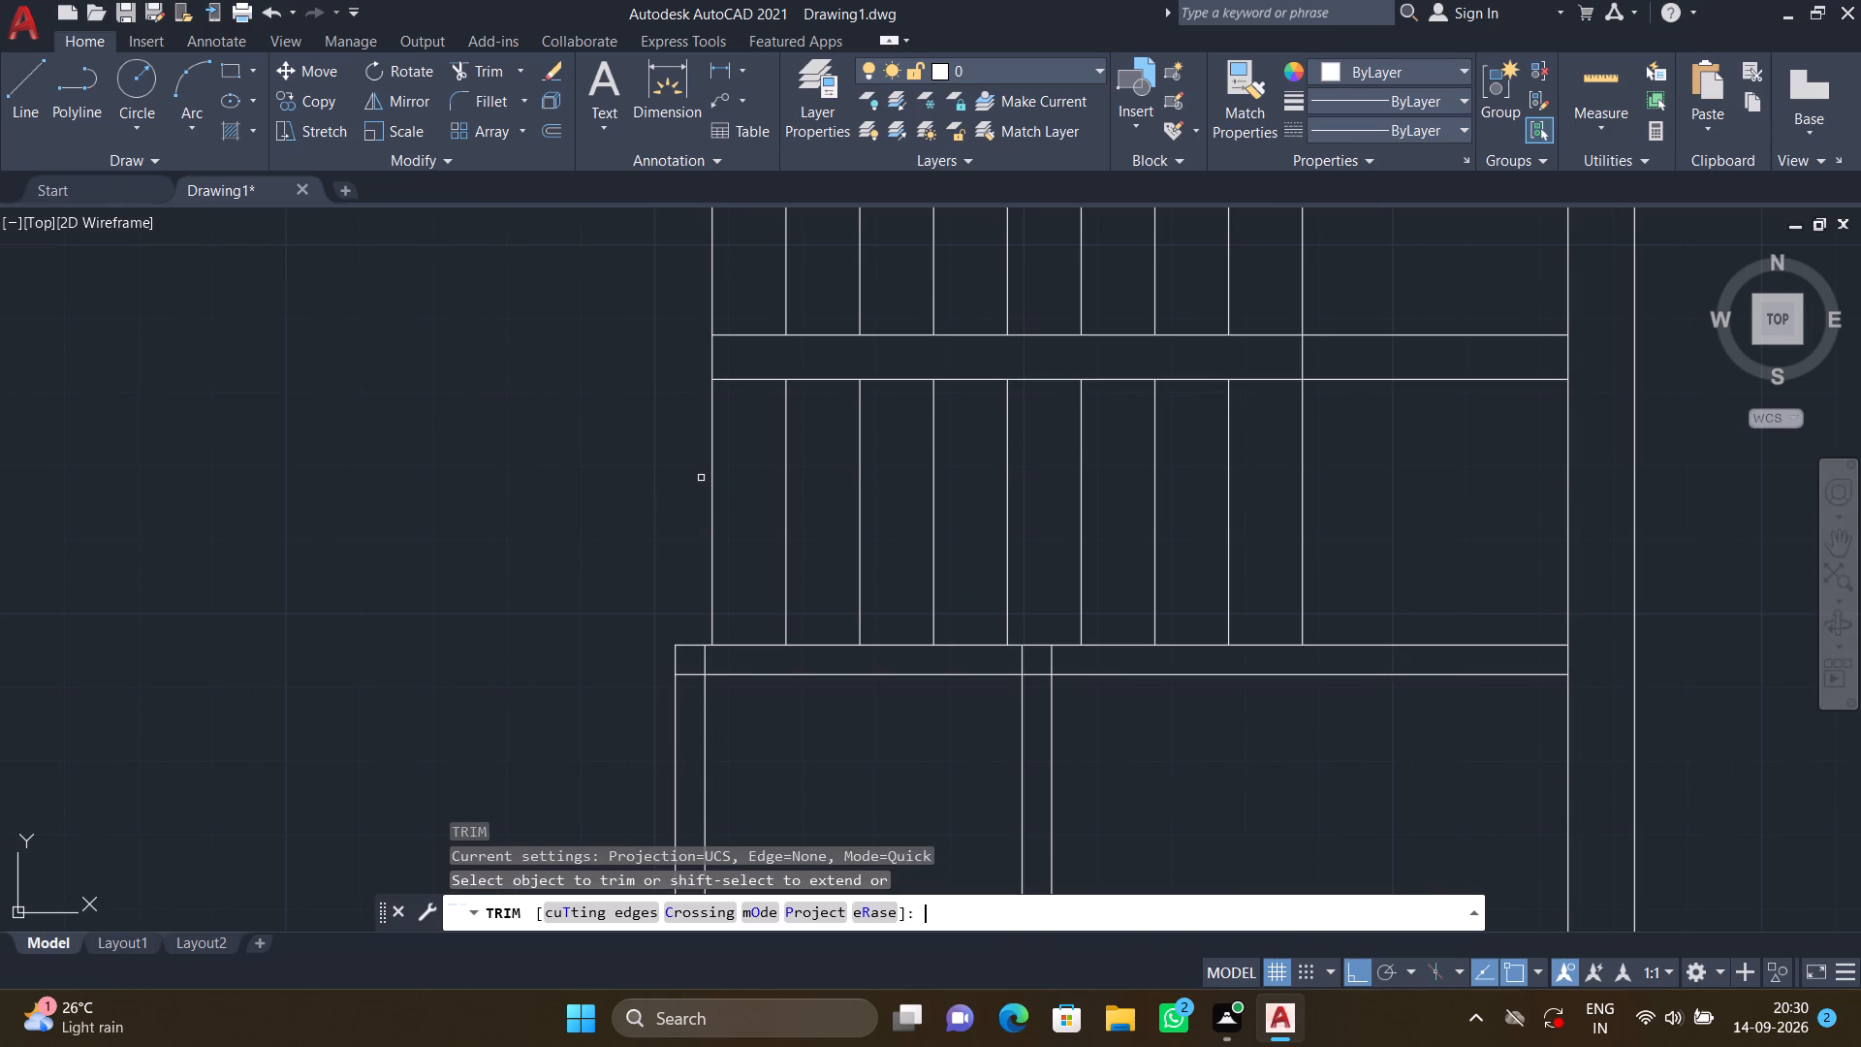
click(701, 473)
click(743, 464)
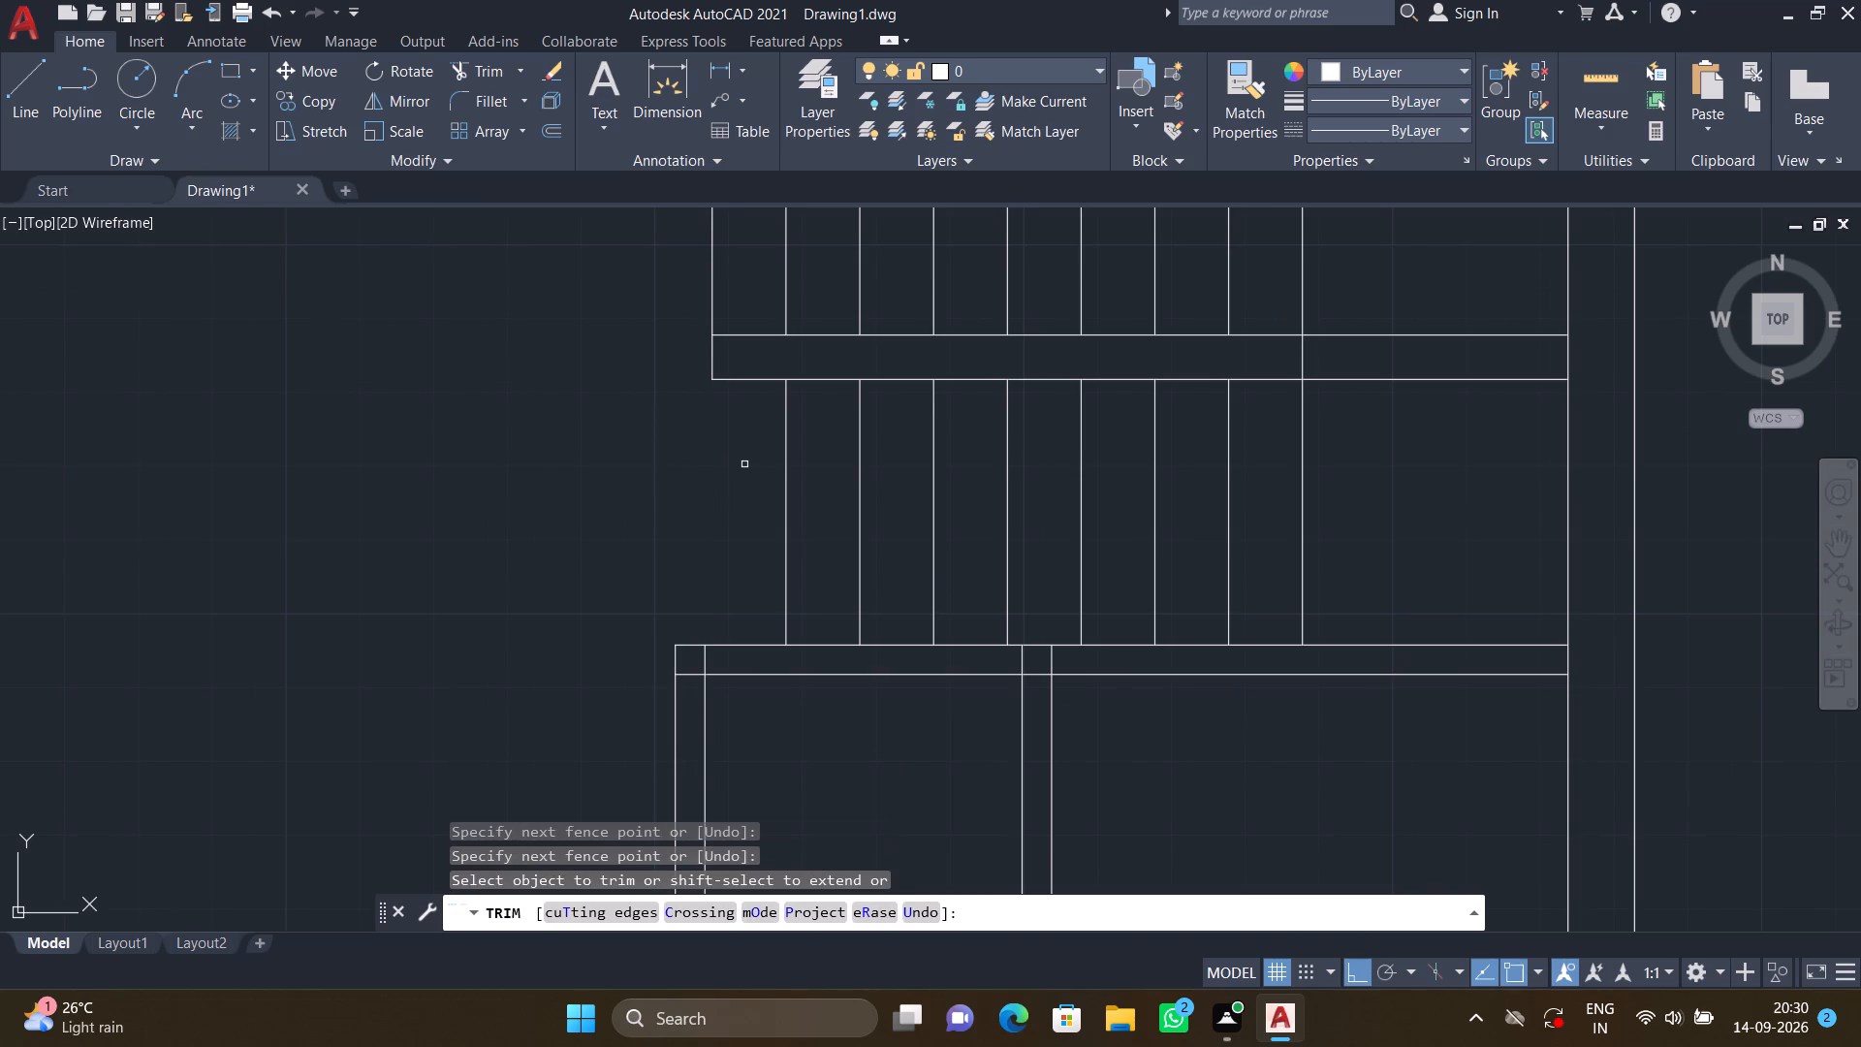
key(Return)
Draw a helper line over the upper flight's leftmost line, from the upper partition down to the upper 3' offset line.
scroll(741, 457, down, 3)
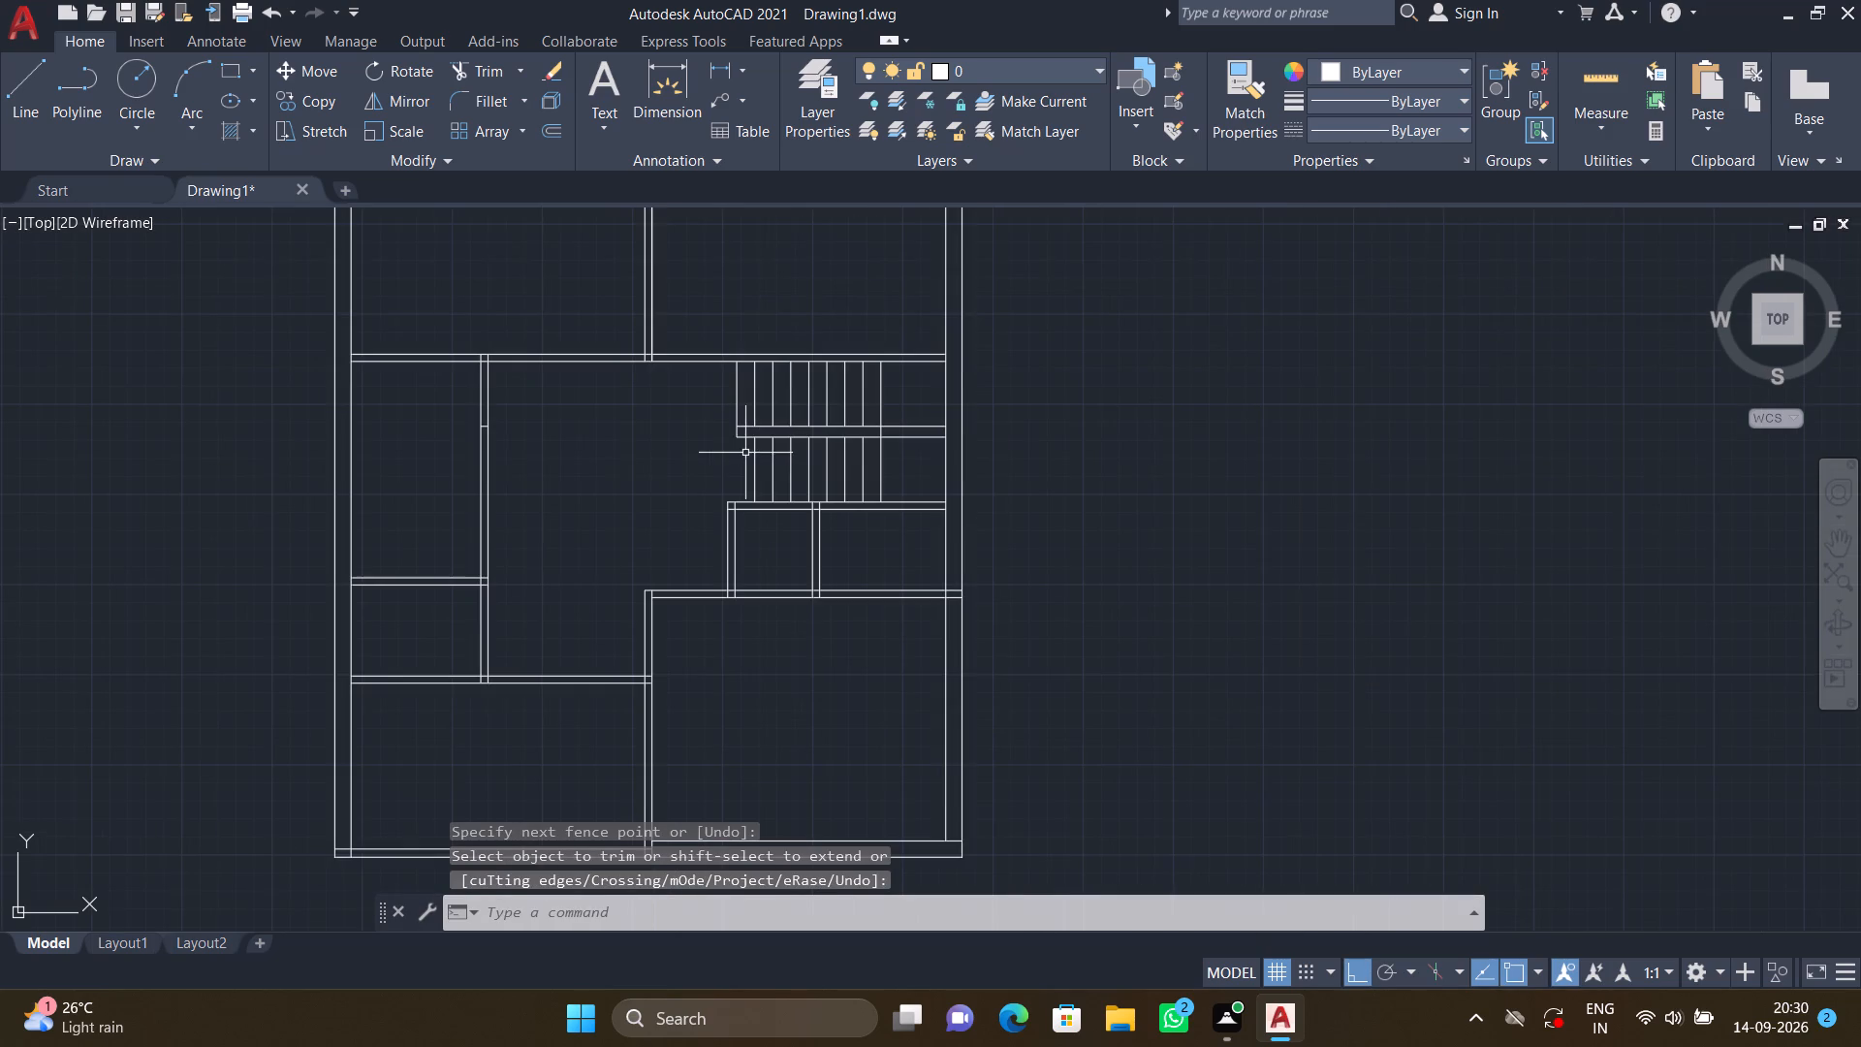
middle_drag(745, 460, 717, 581)
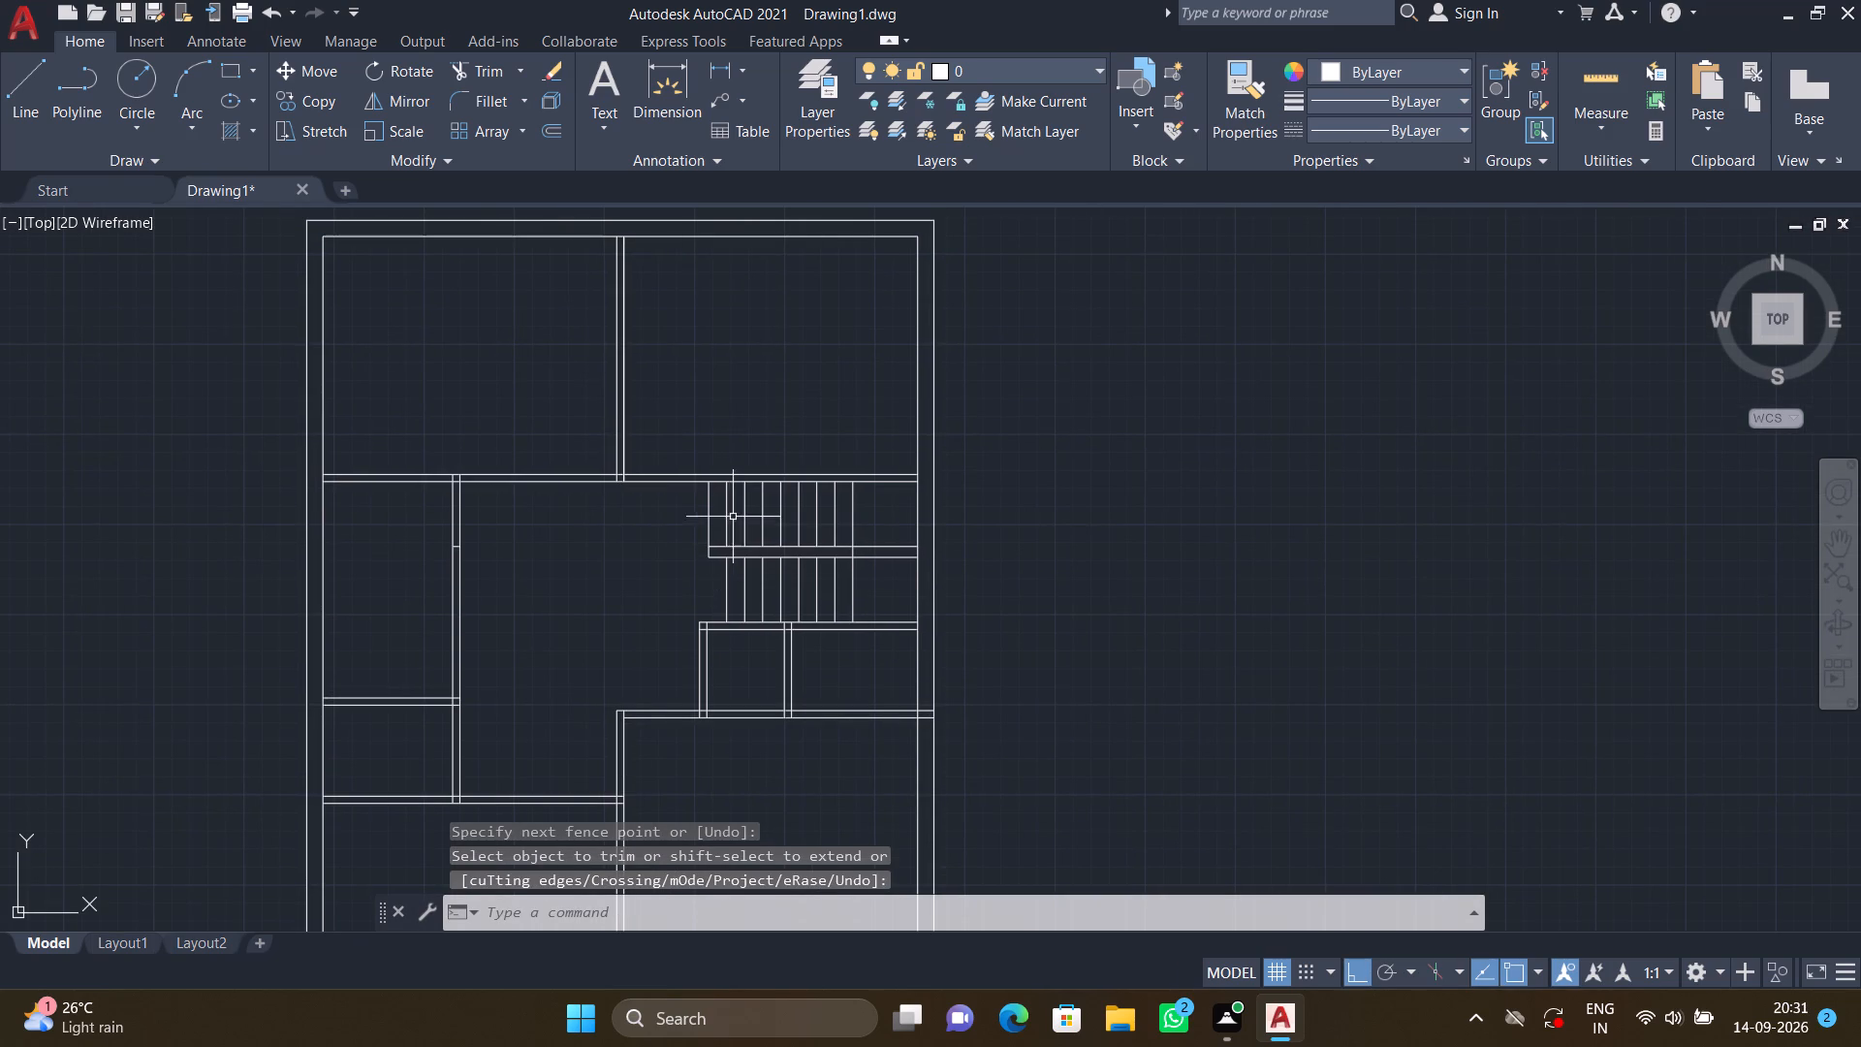
scroll(747, 498, up, 2)
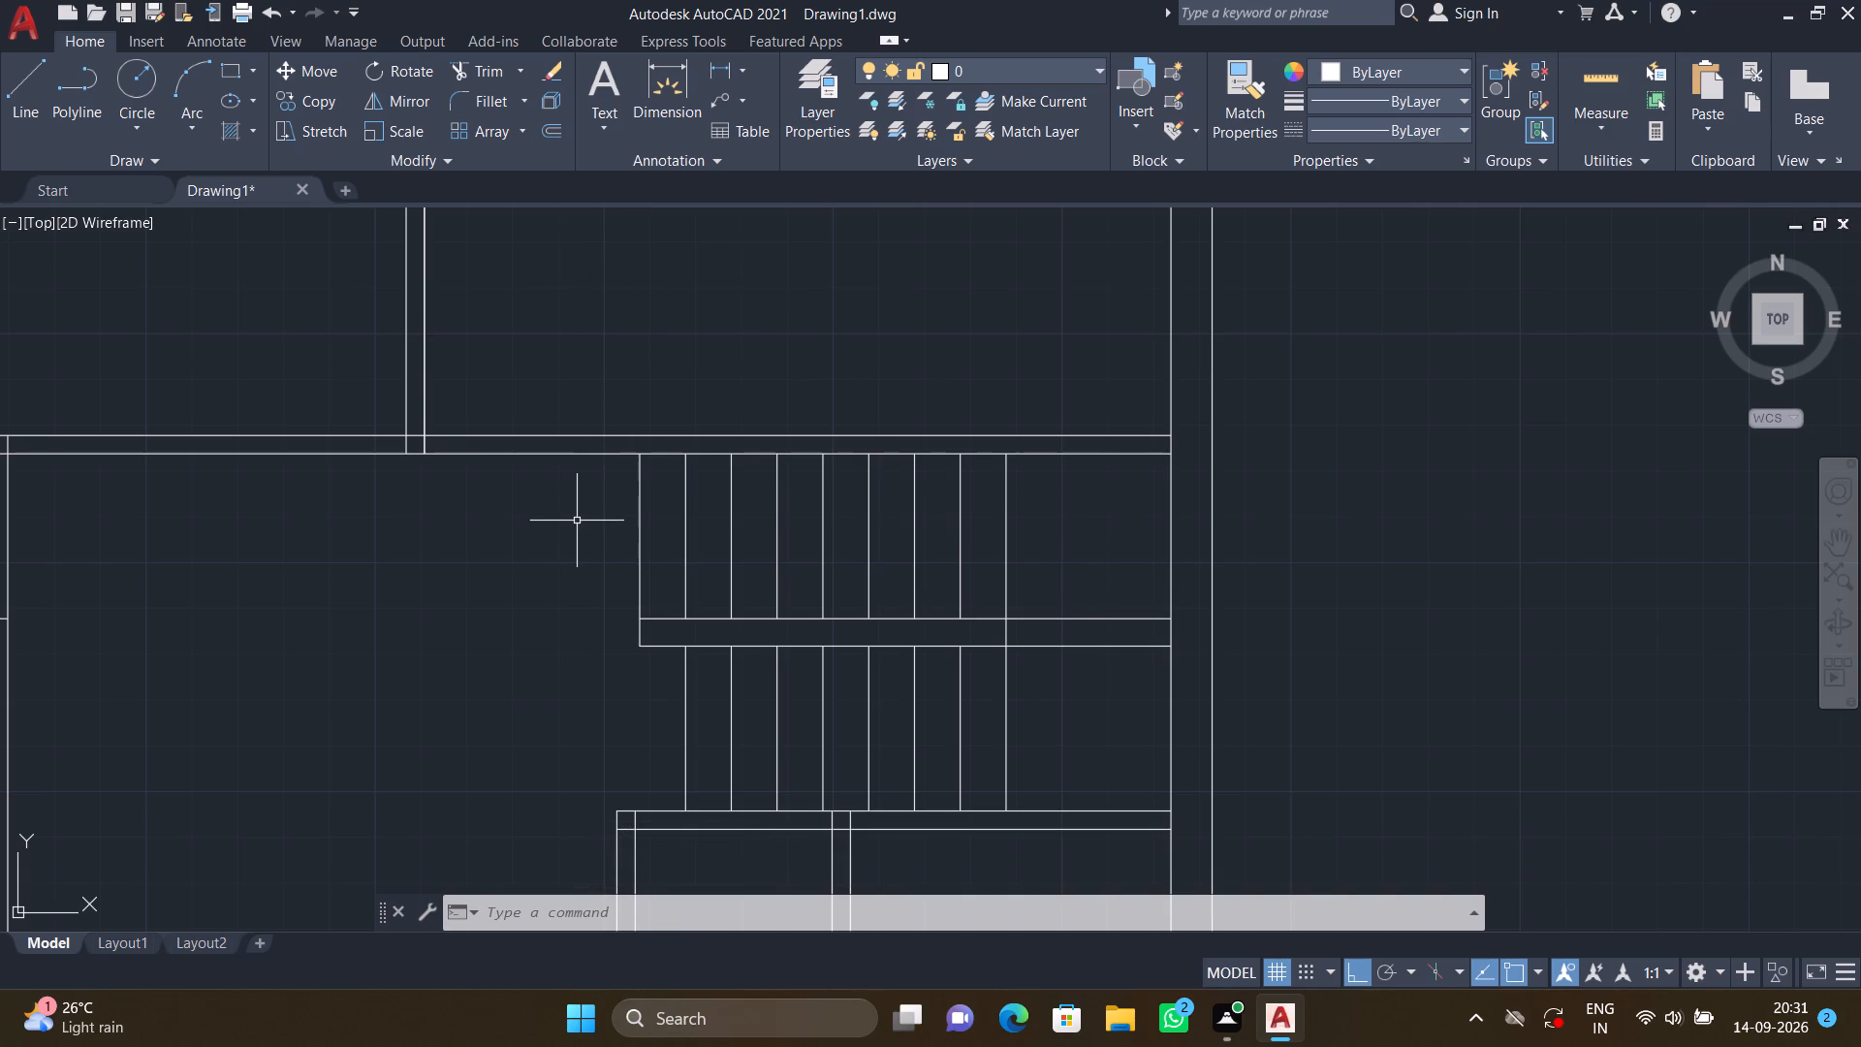
key(l)
key(Return)
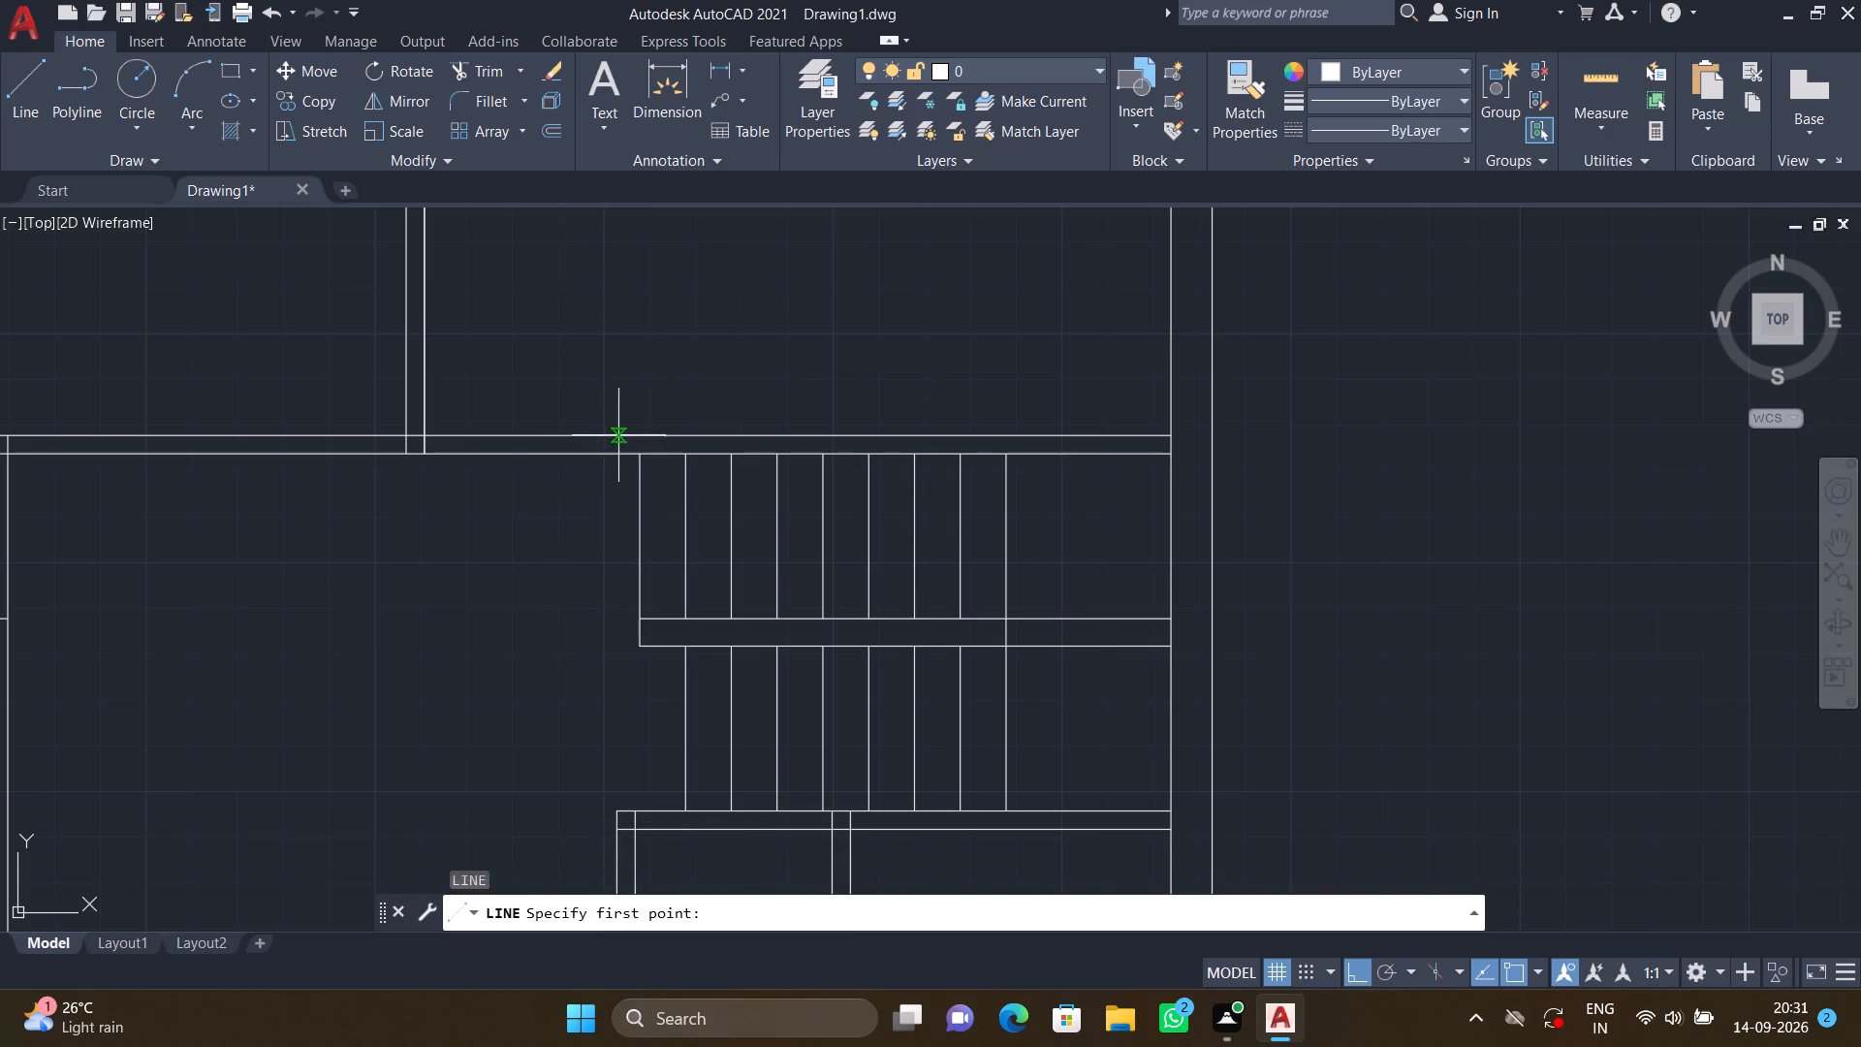
click(641, 450)
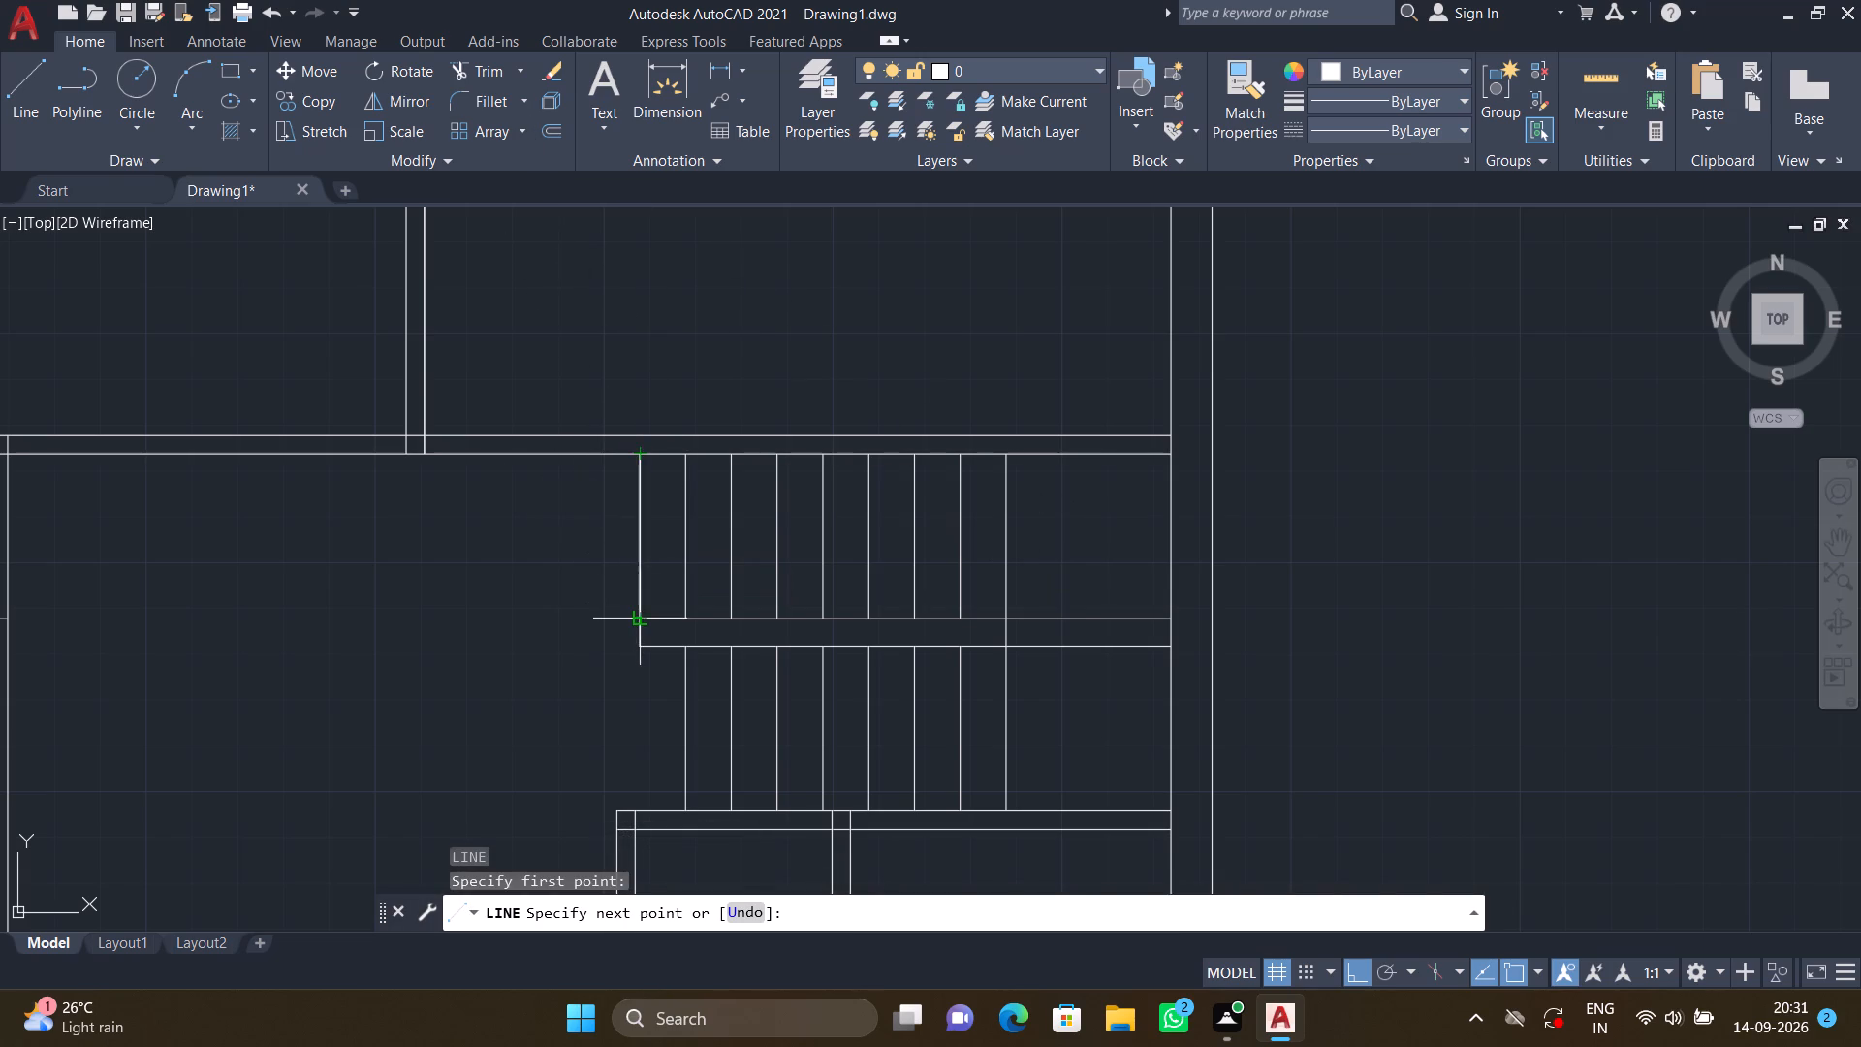
click(646, 615)
key(Return)
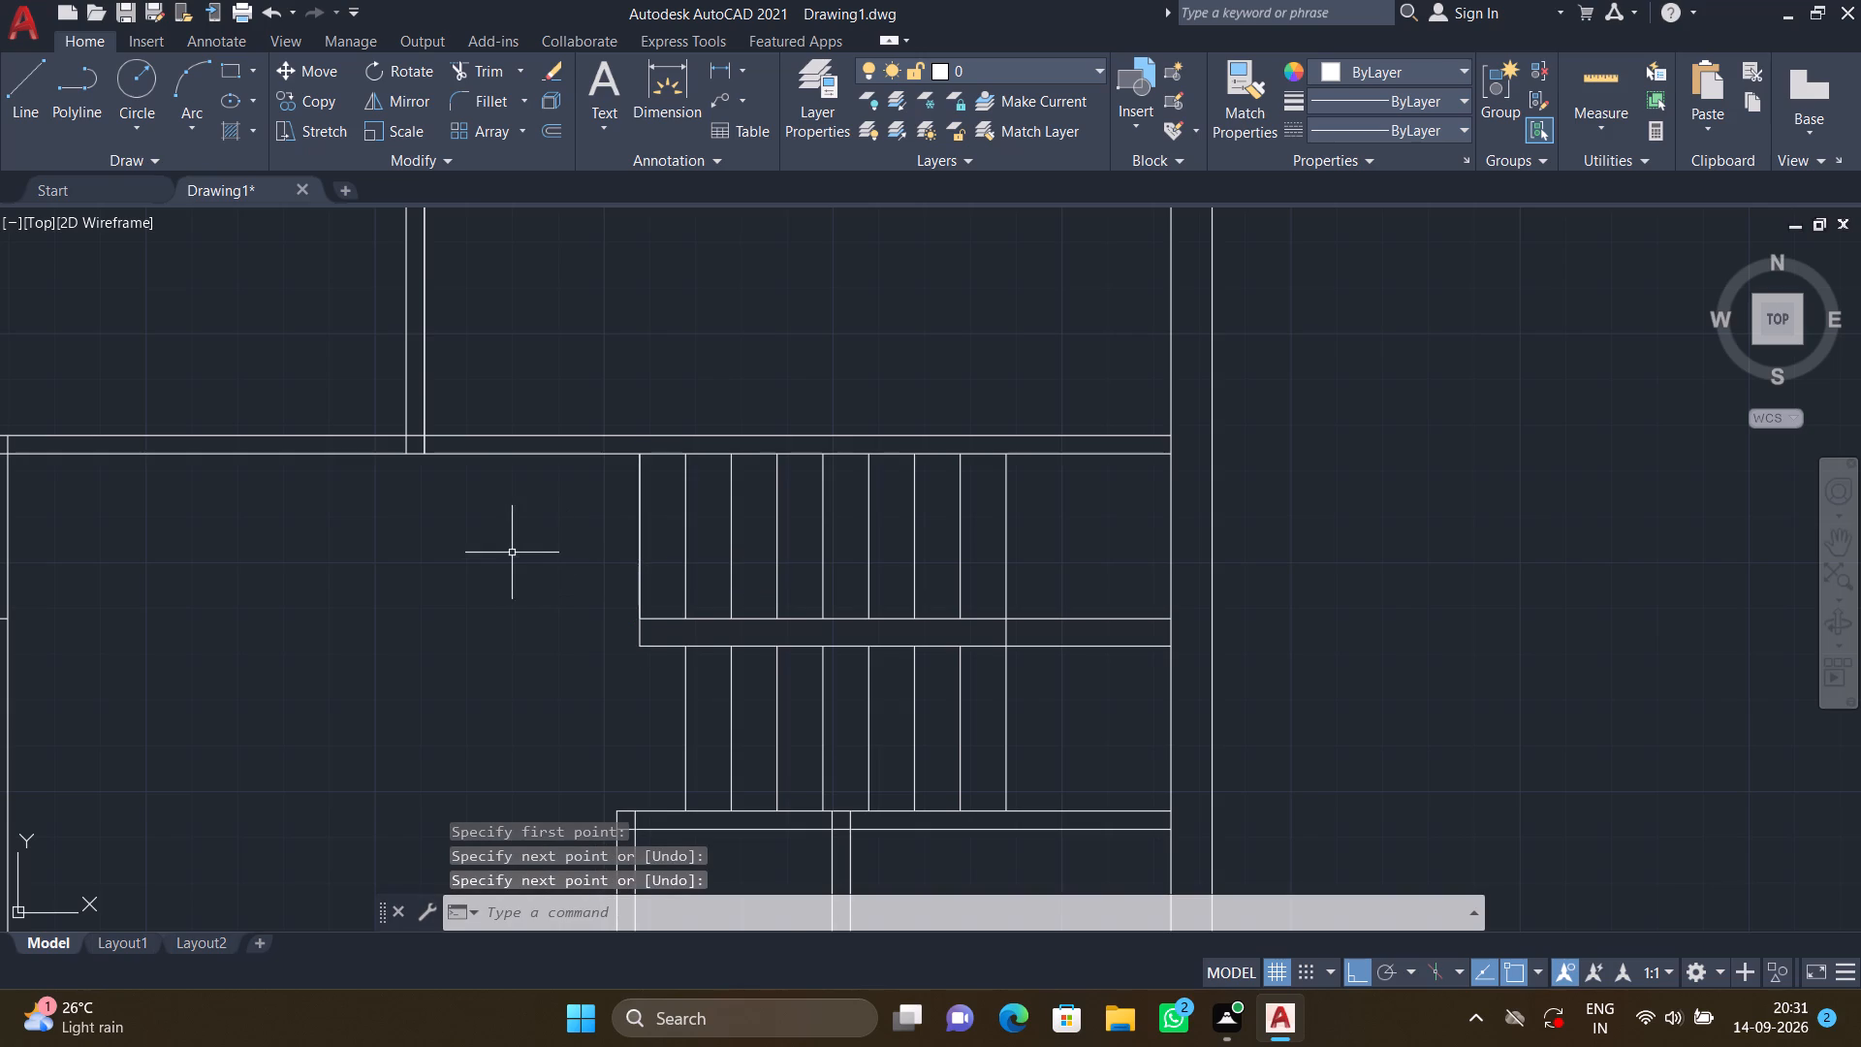
Draw a horizontal line through the upper flight at the helper line's midpoint height, extending beyond the first and last vertical lines.
key(l)
key(Return)
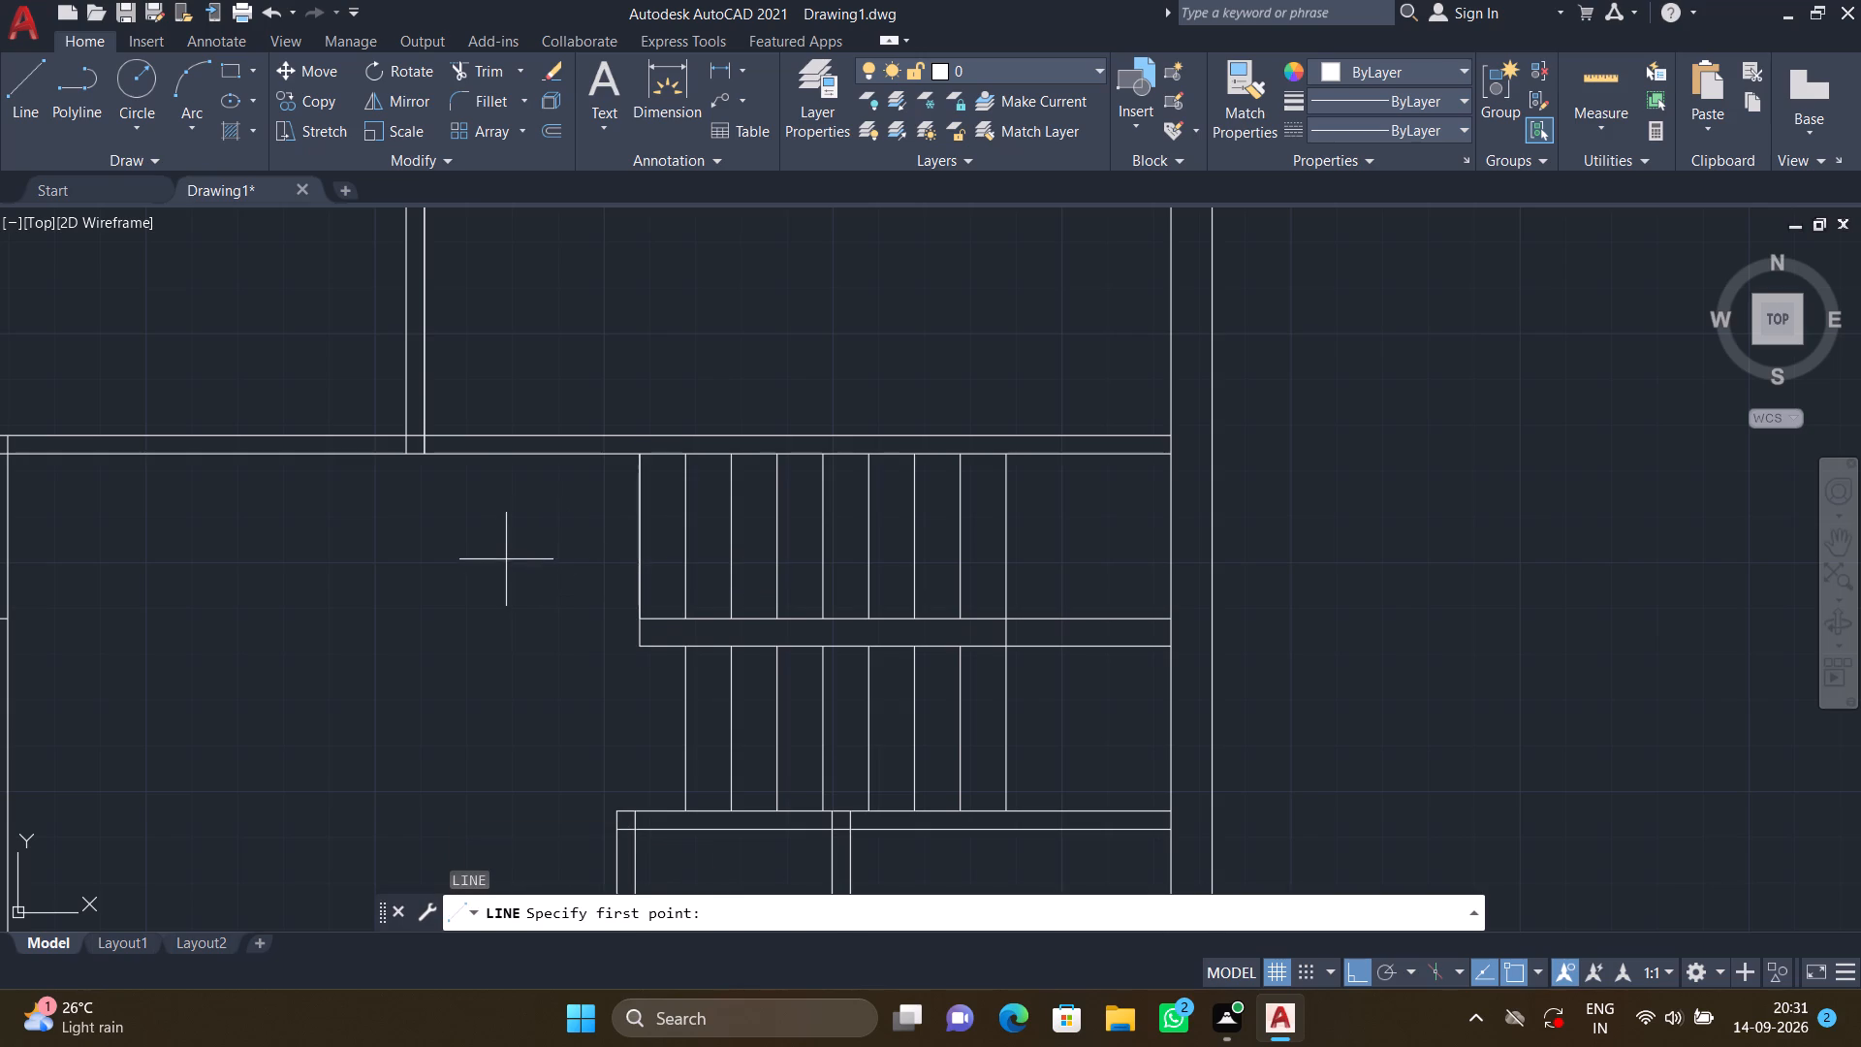
click(567, 534)
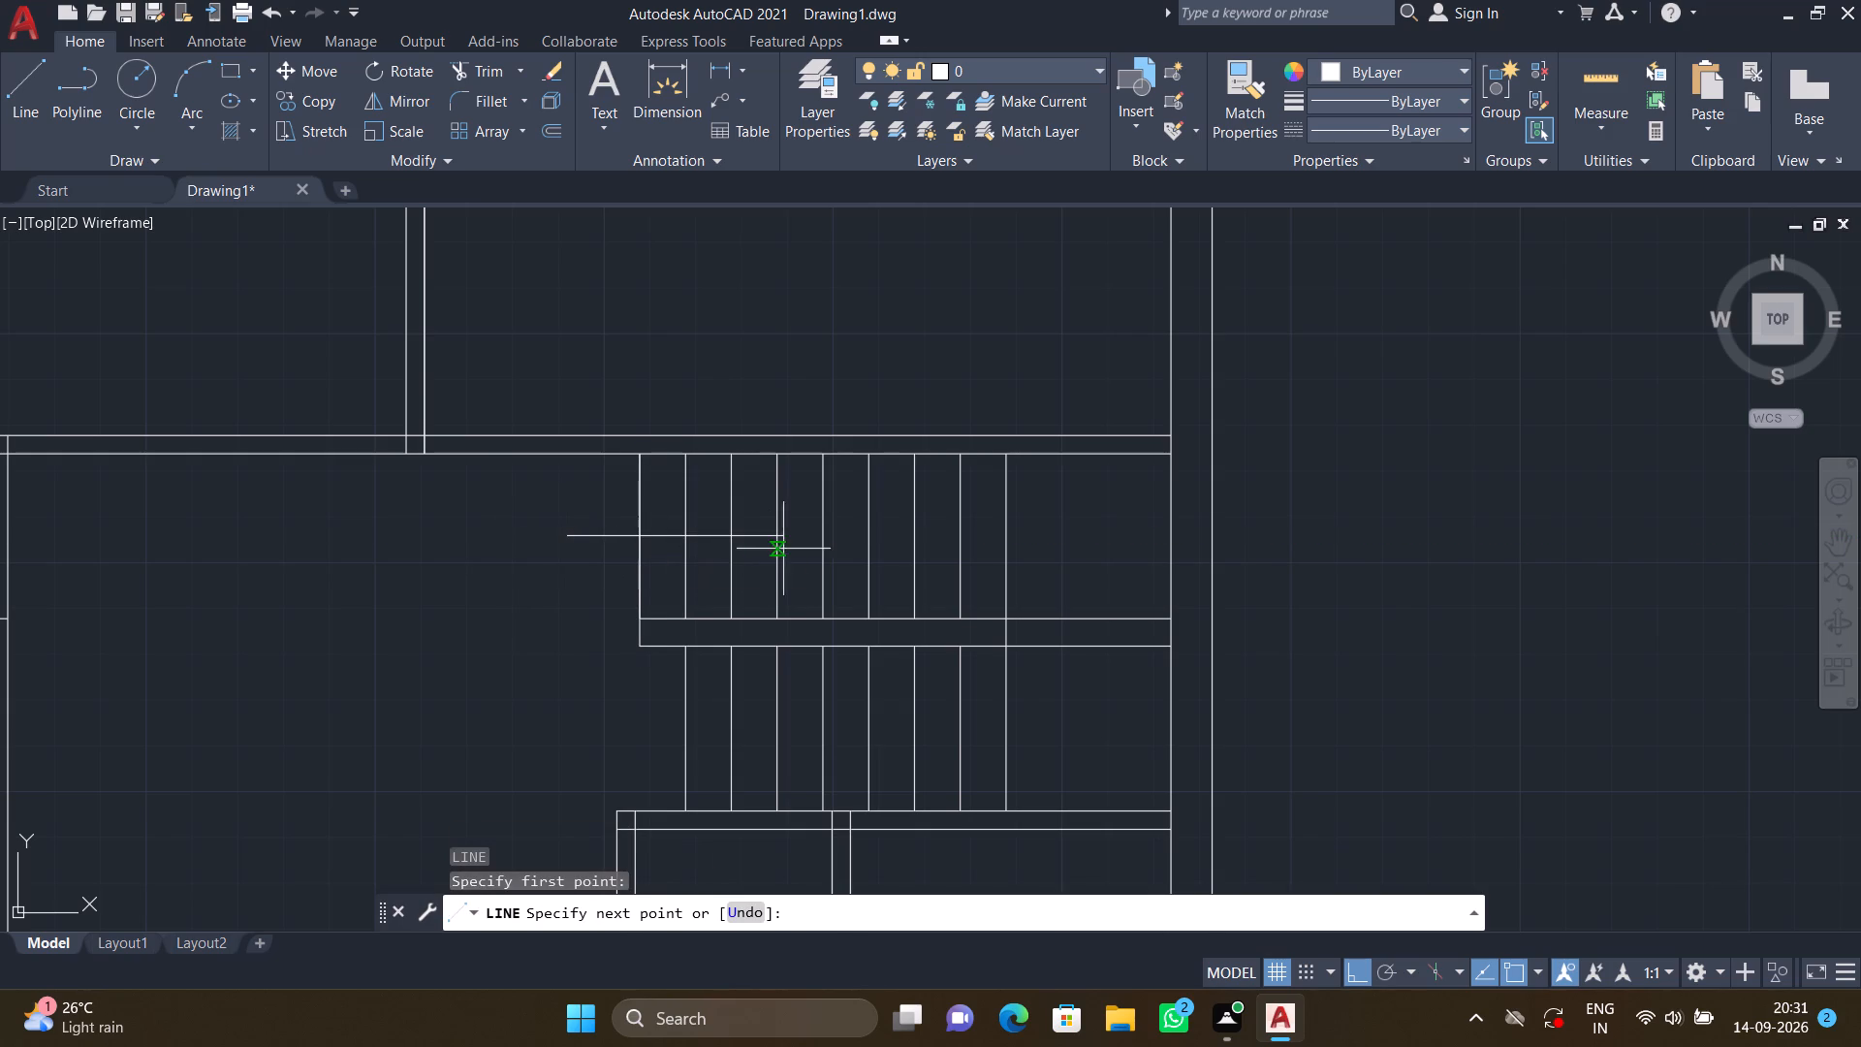
click(1072, 540)
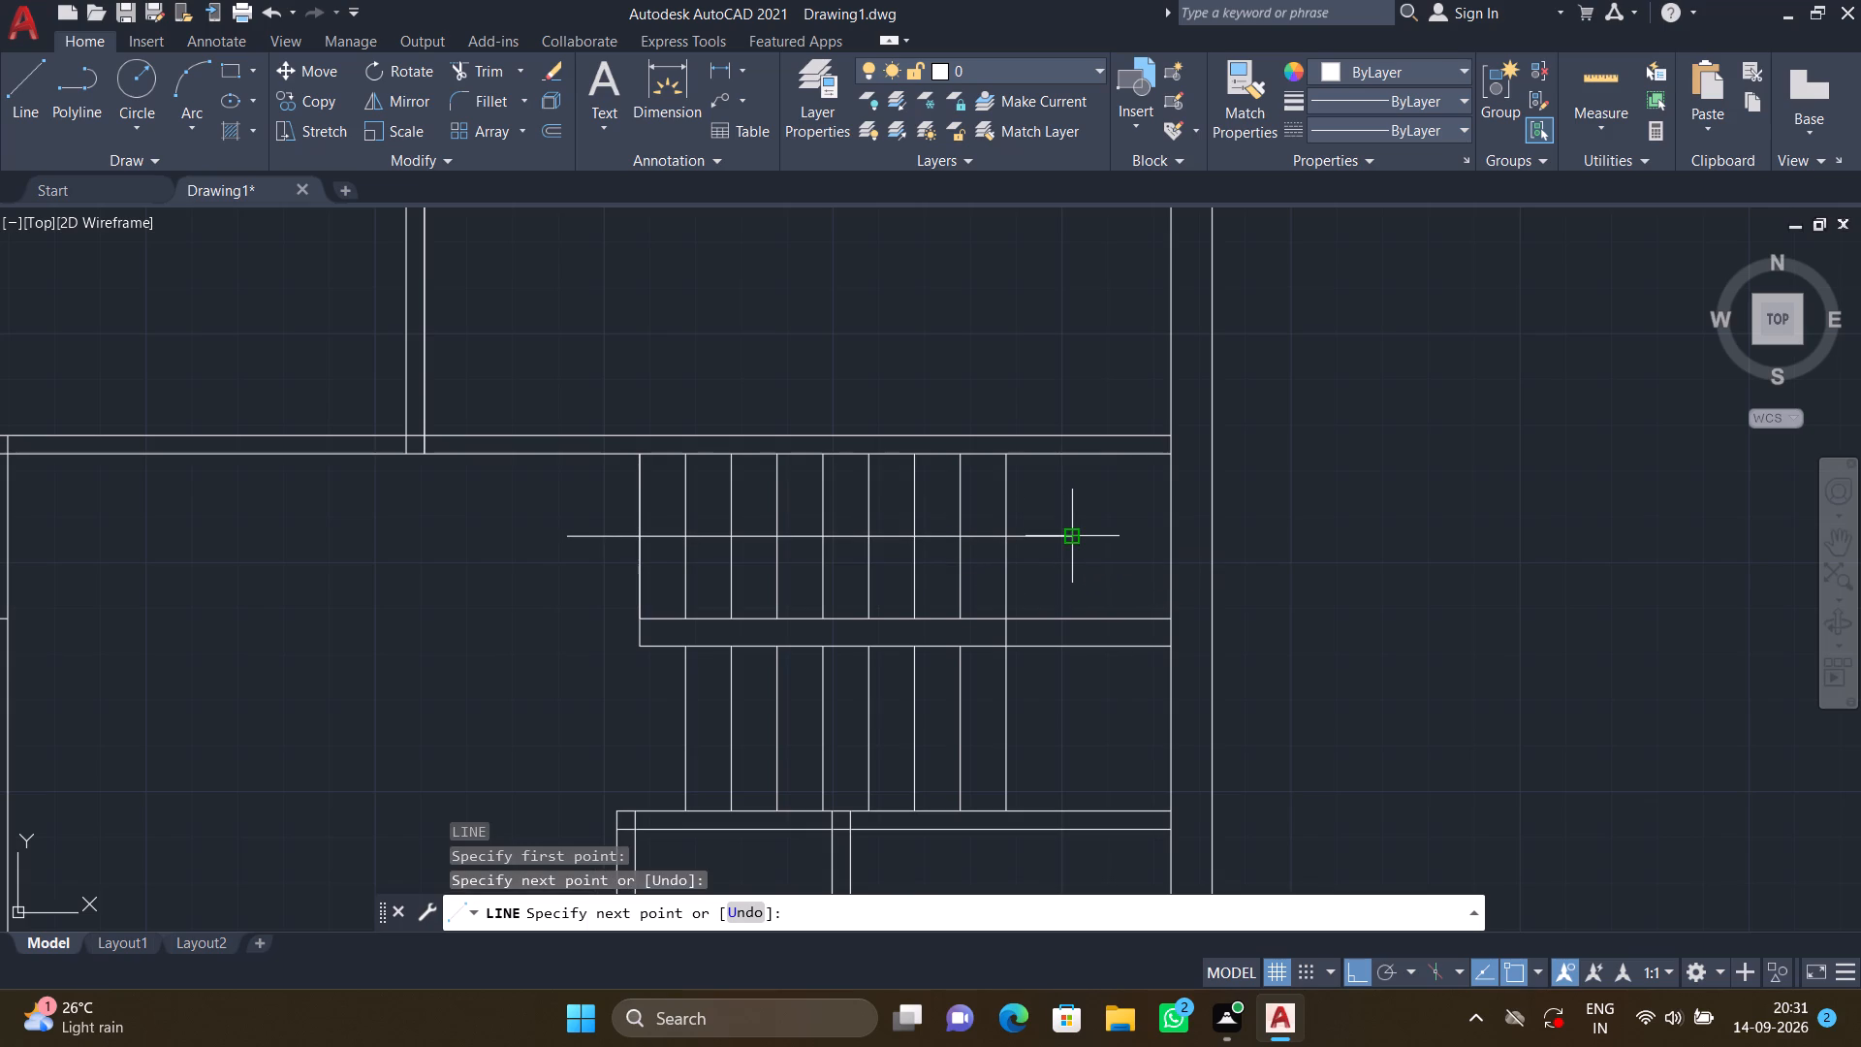
key(Return)
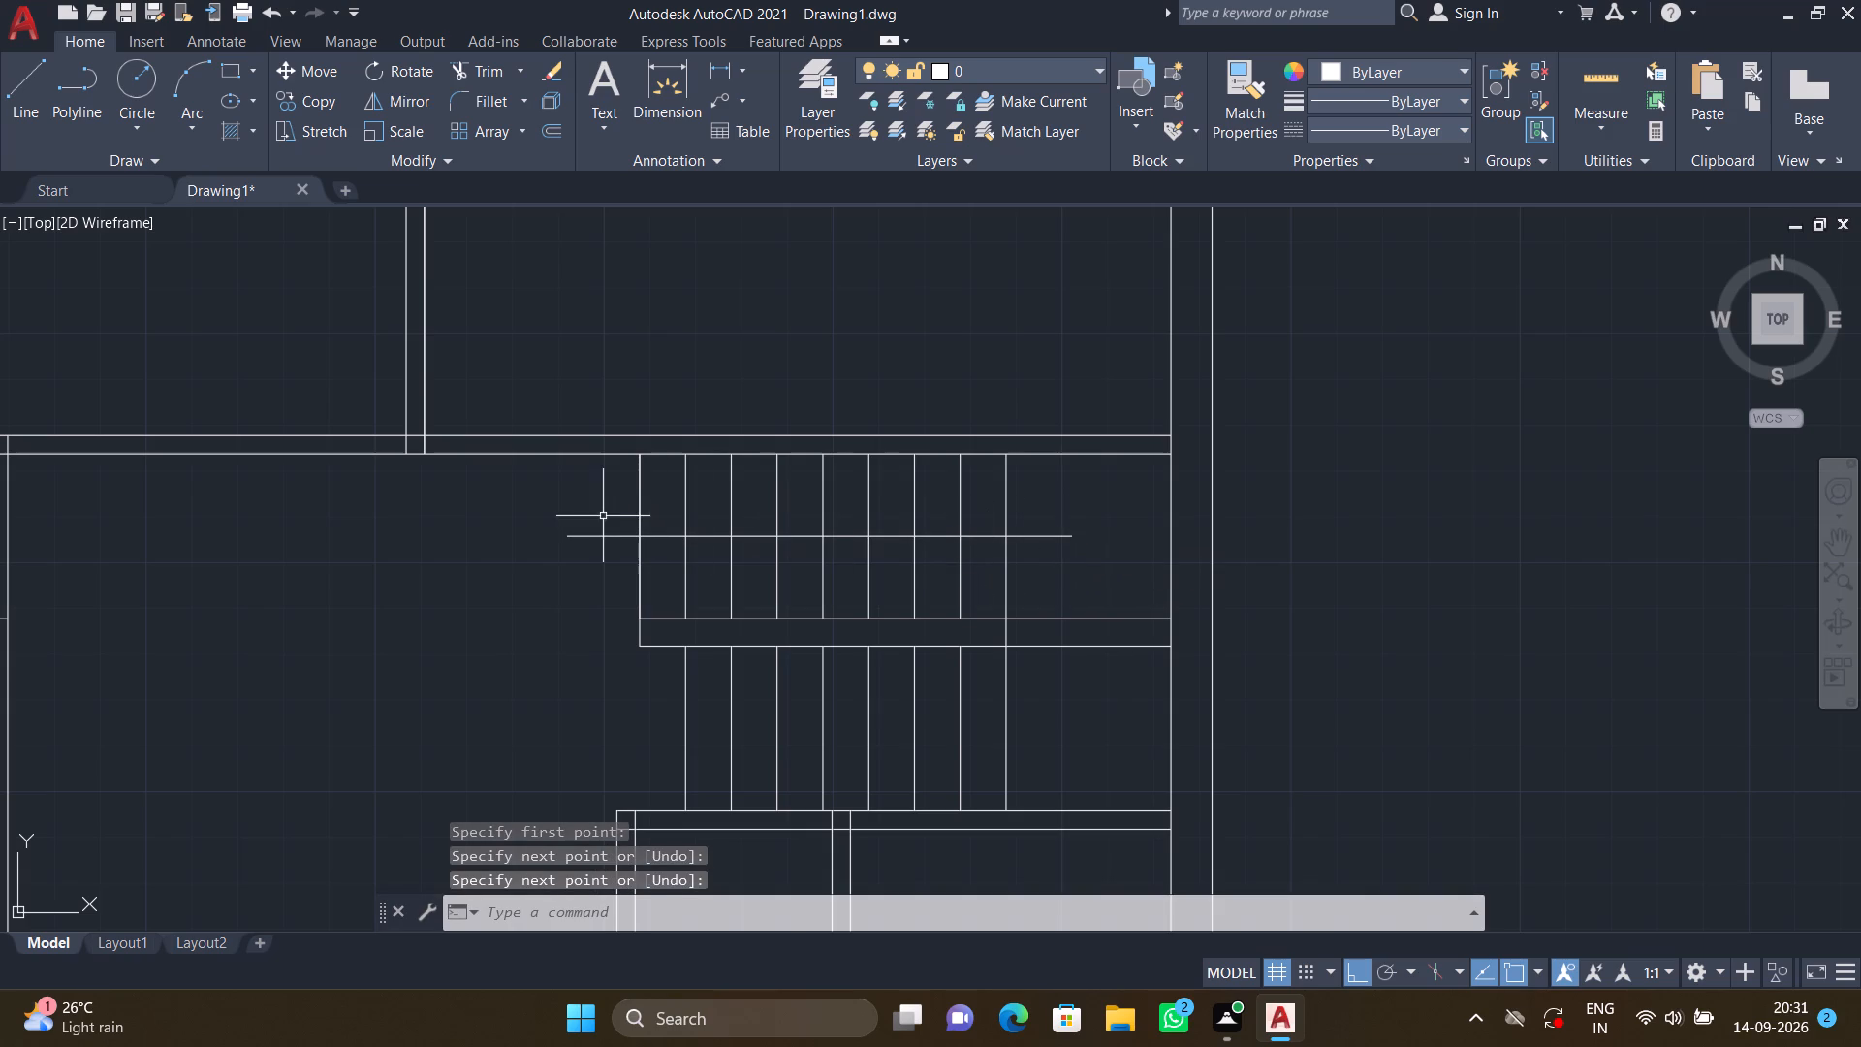
Delete the short helper line lying over the upper flight's leftmost line.
click(639, 520)
key(Delete)
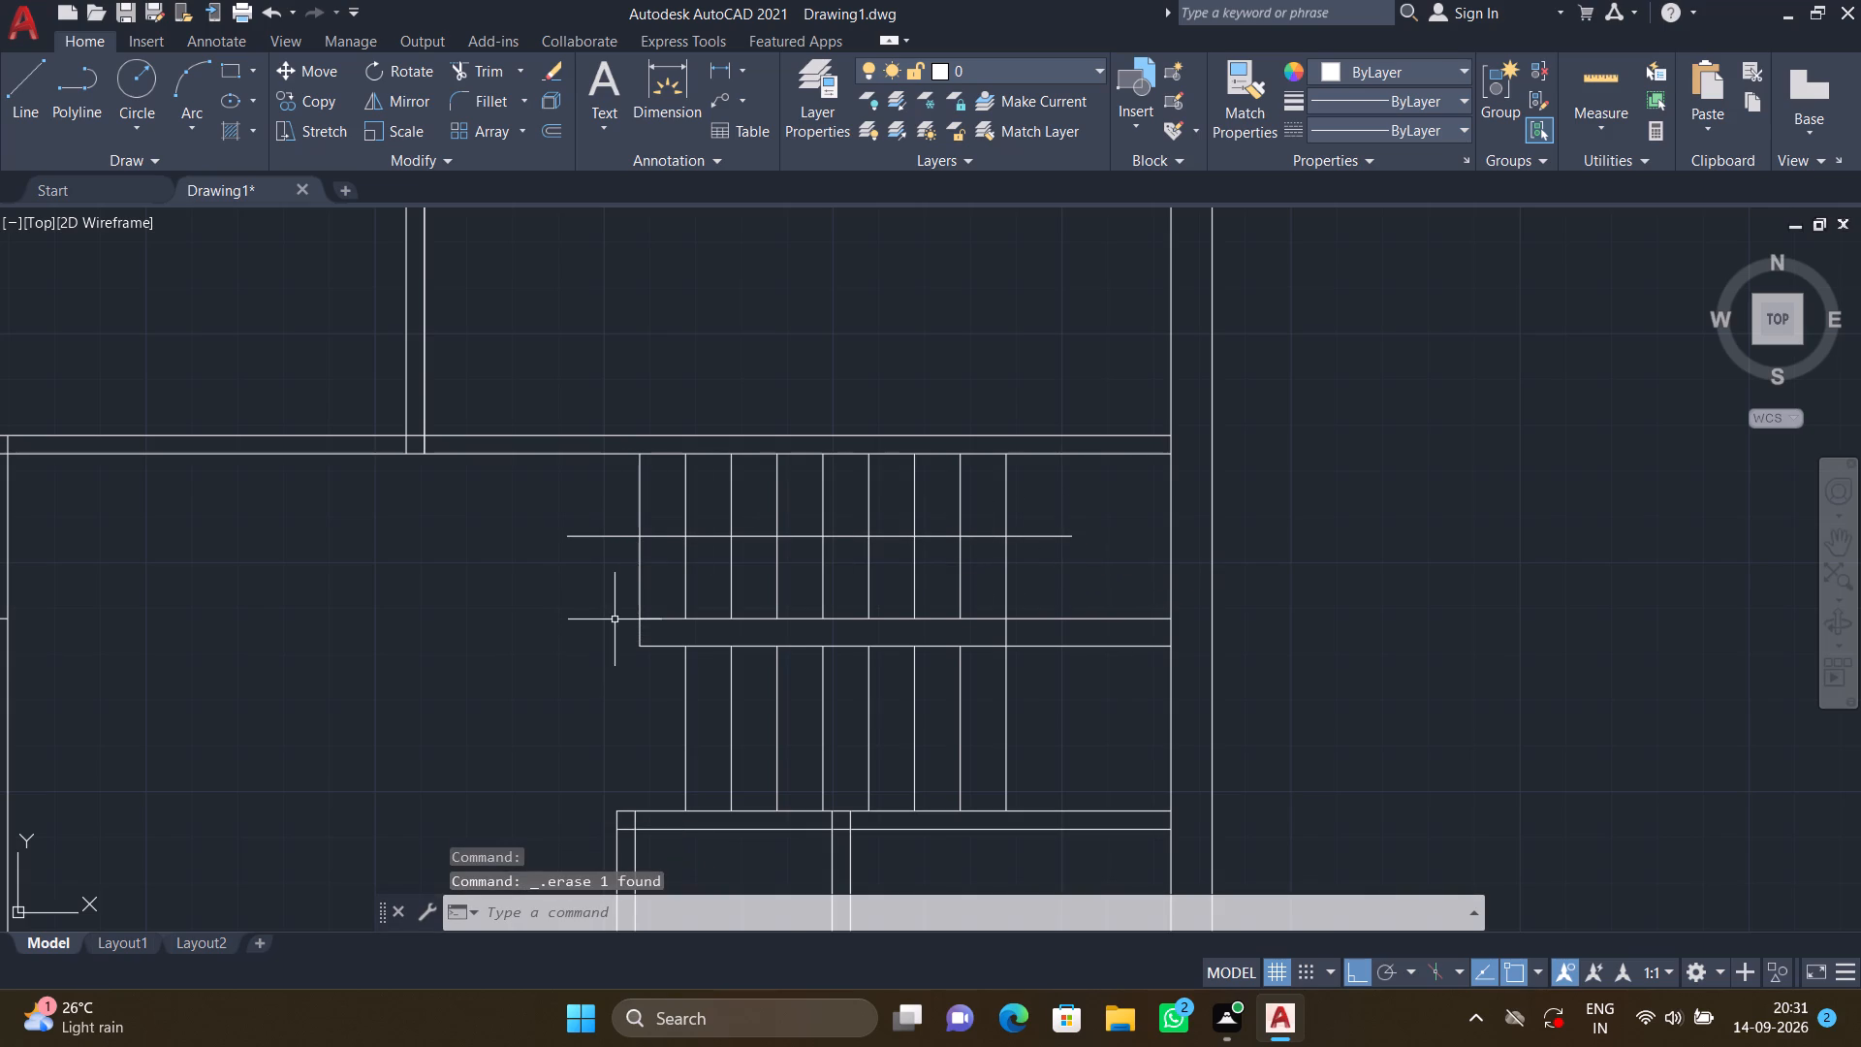
Add a linear dimension along the upper flight's top, from its leftmost line to the right outer wall's inner face.
scroll(617, 616, down, 1)
scroll(646, 672, up, 1)
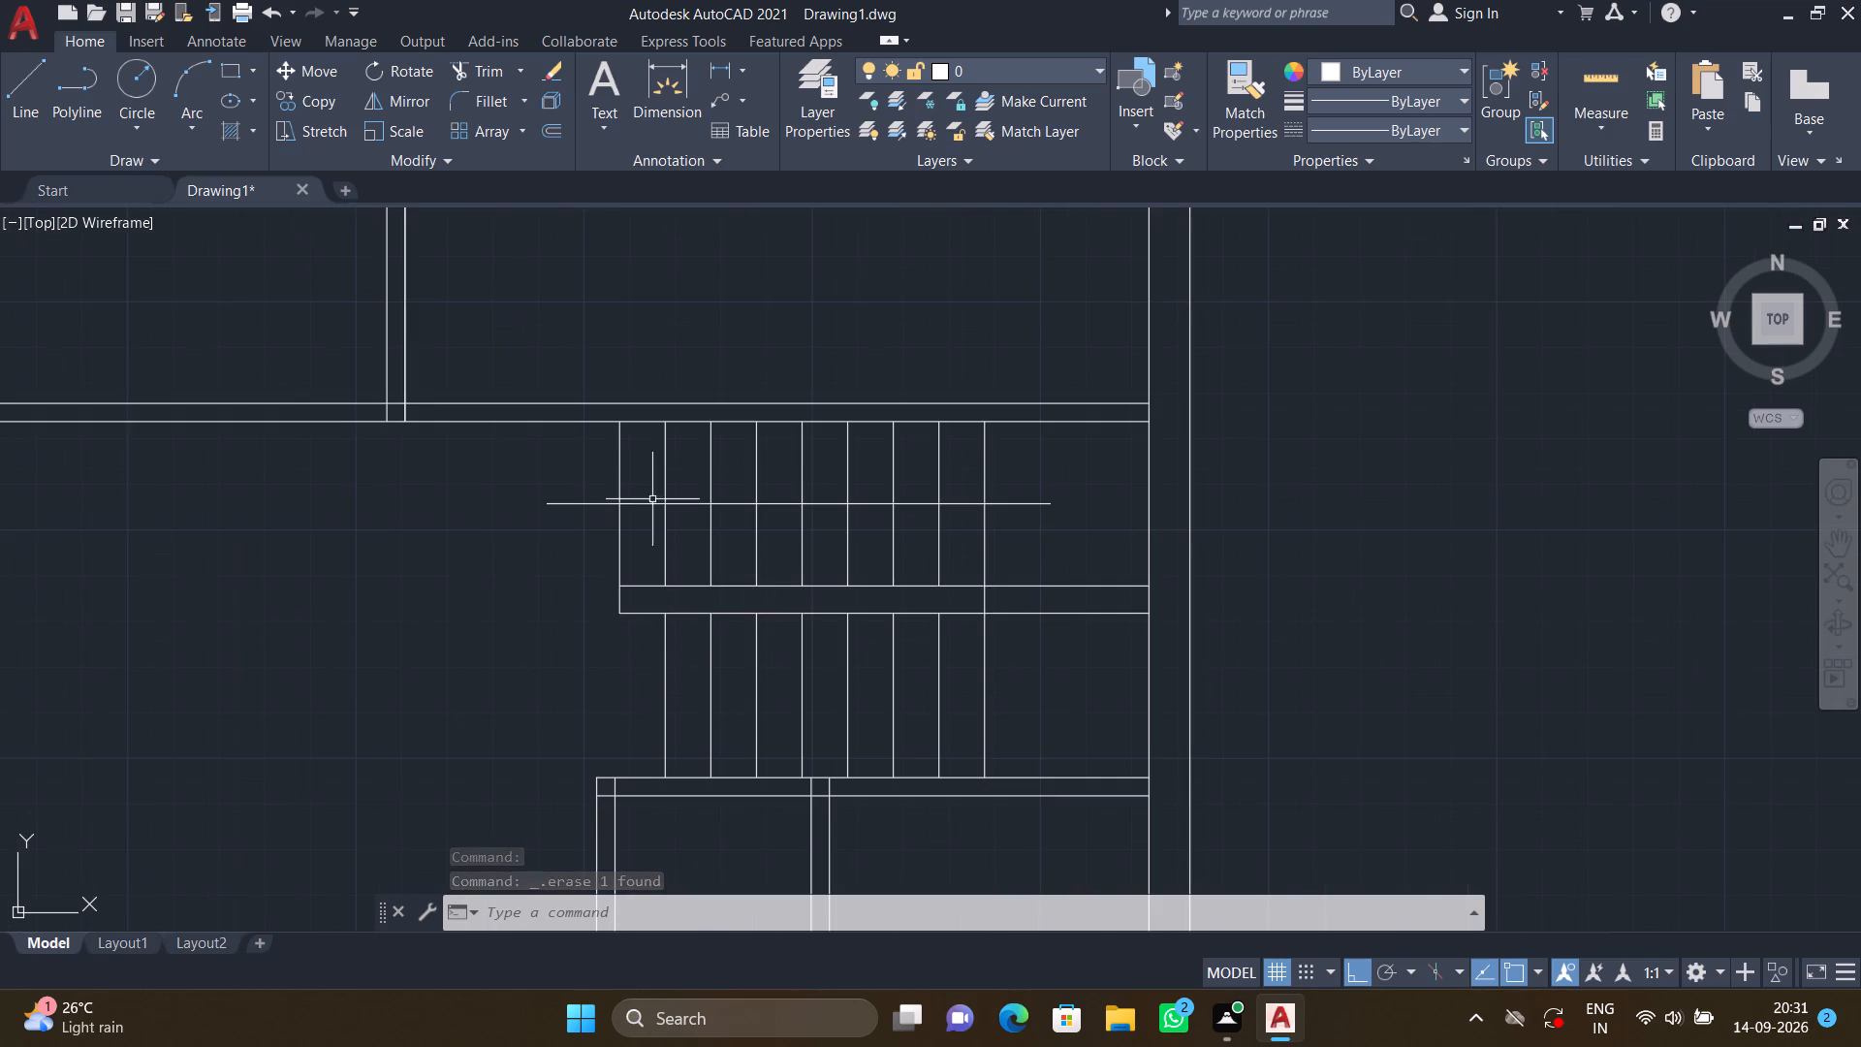
click(741, 70)
click(750, 116)
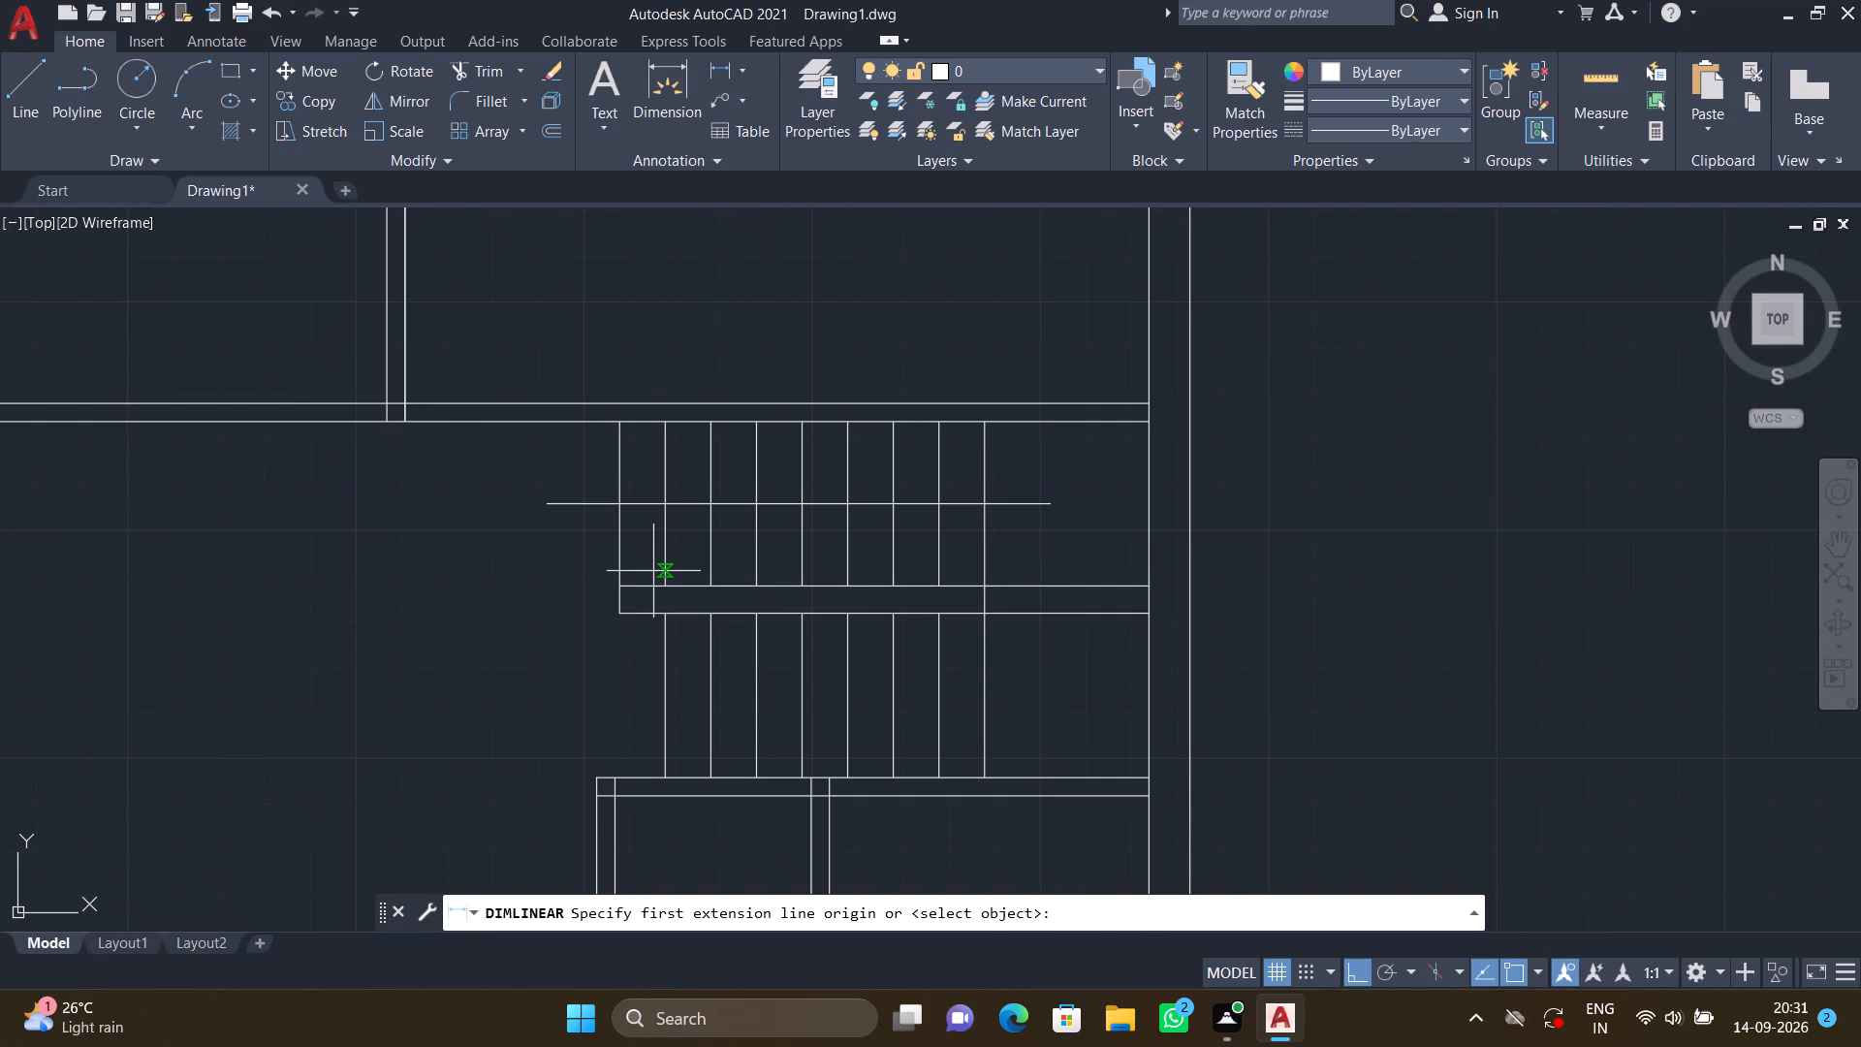
click(623, 427)
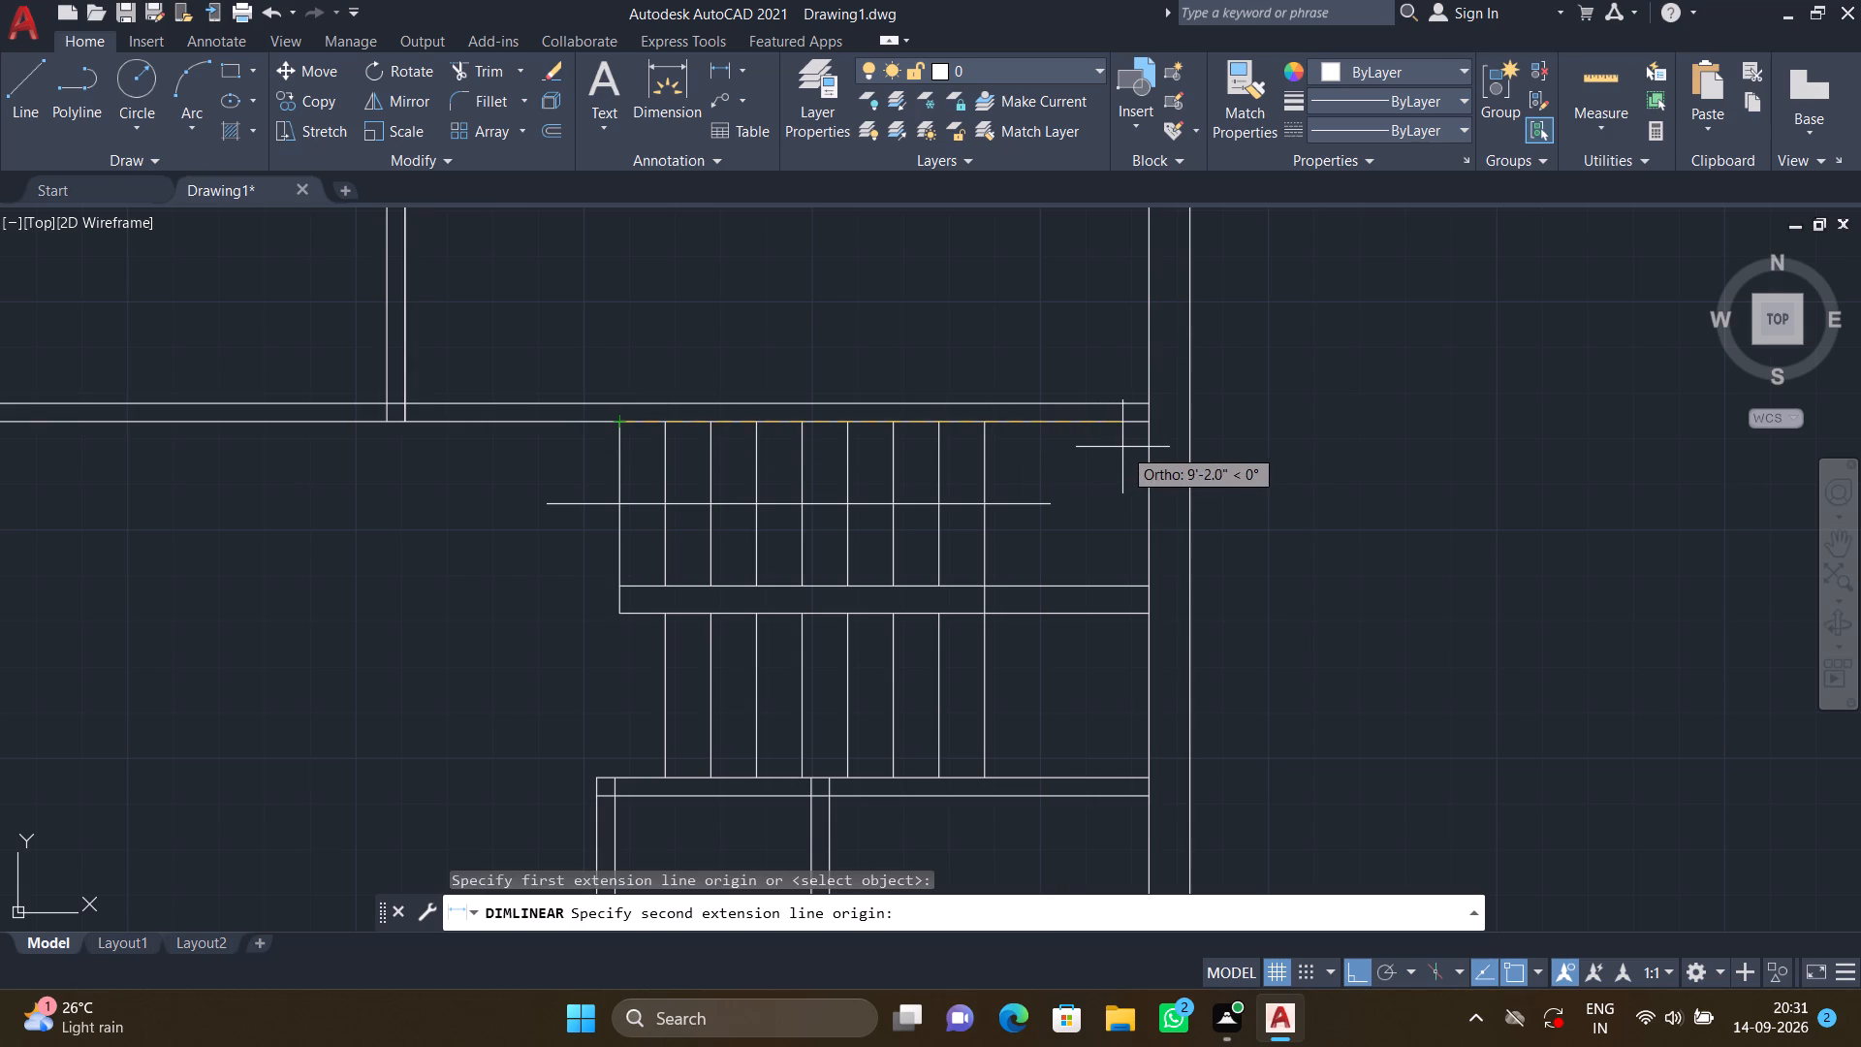
click(1144, 425)
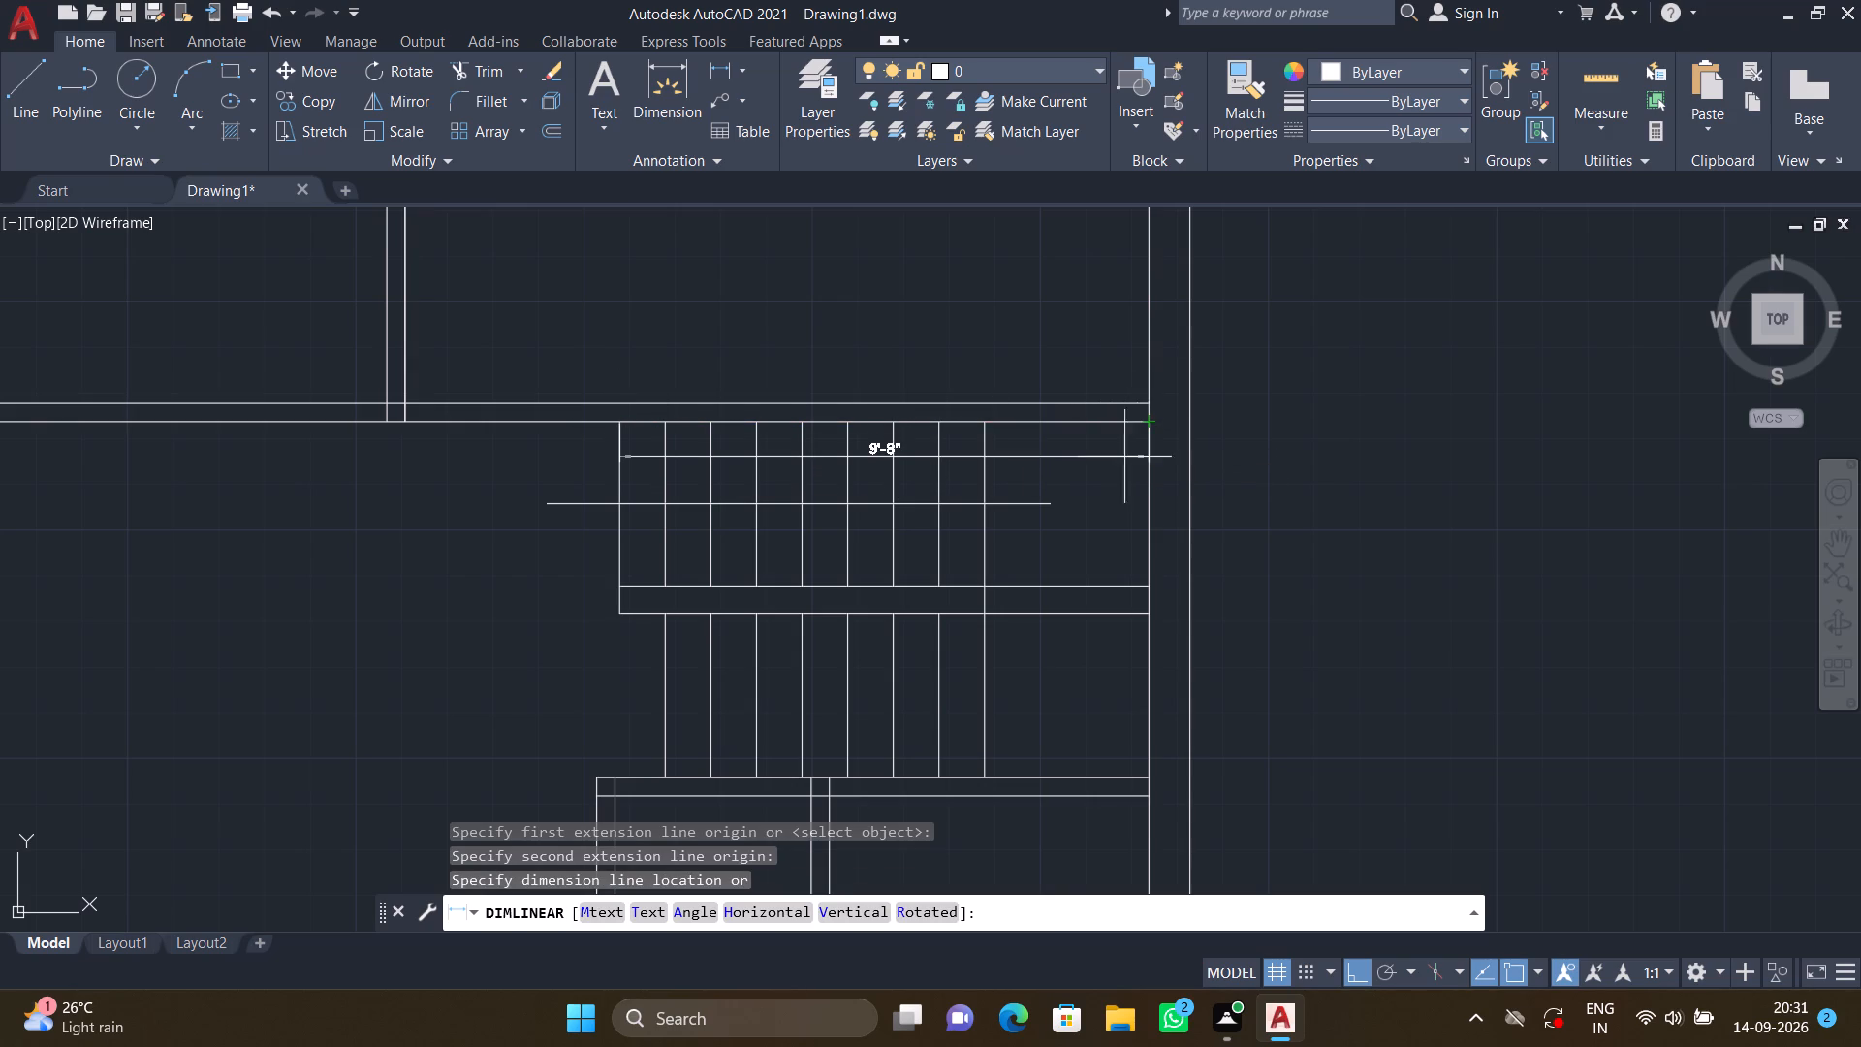
scroll(1071, 457, up, 1)
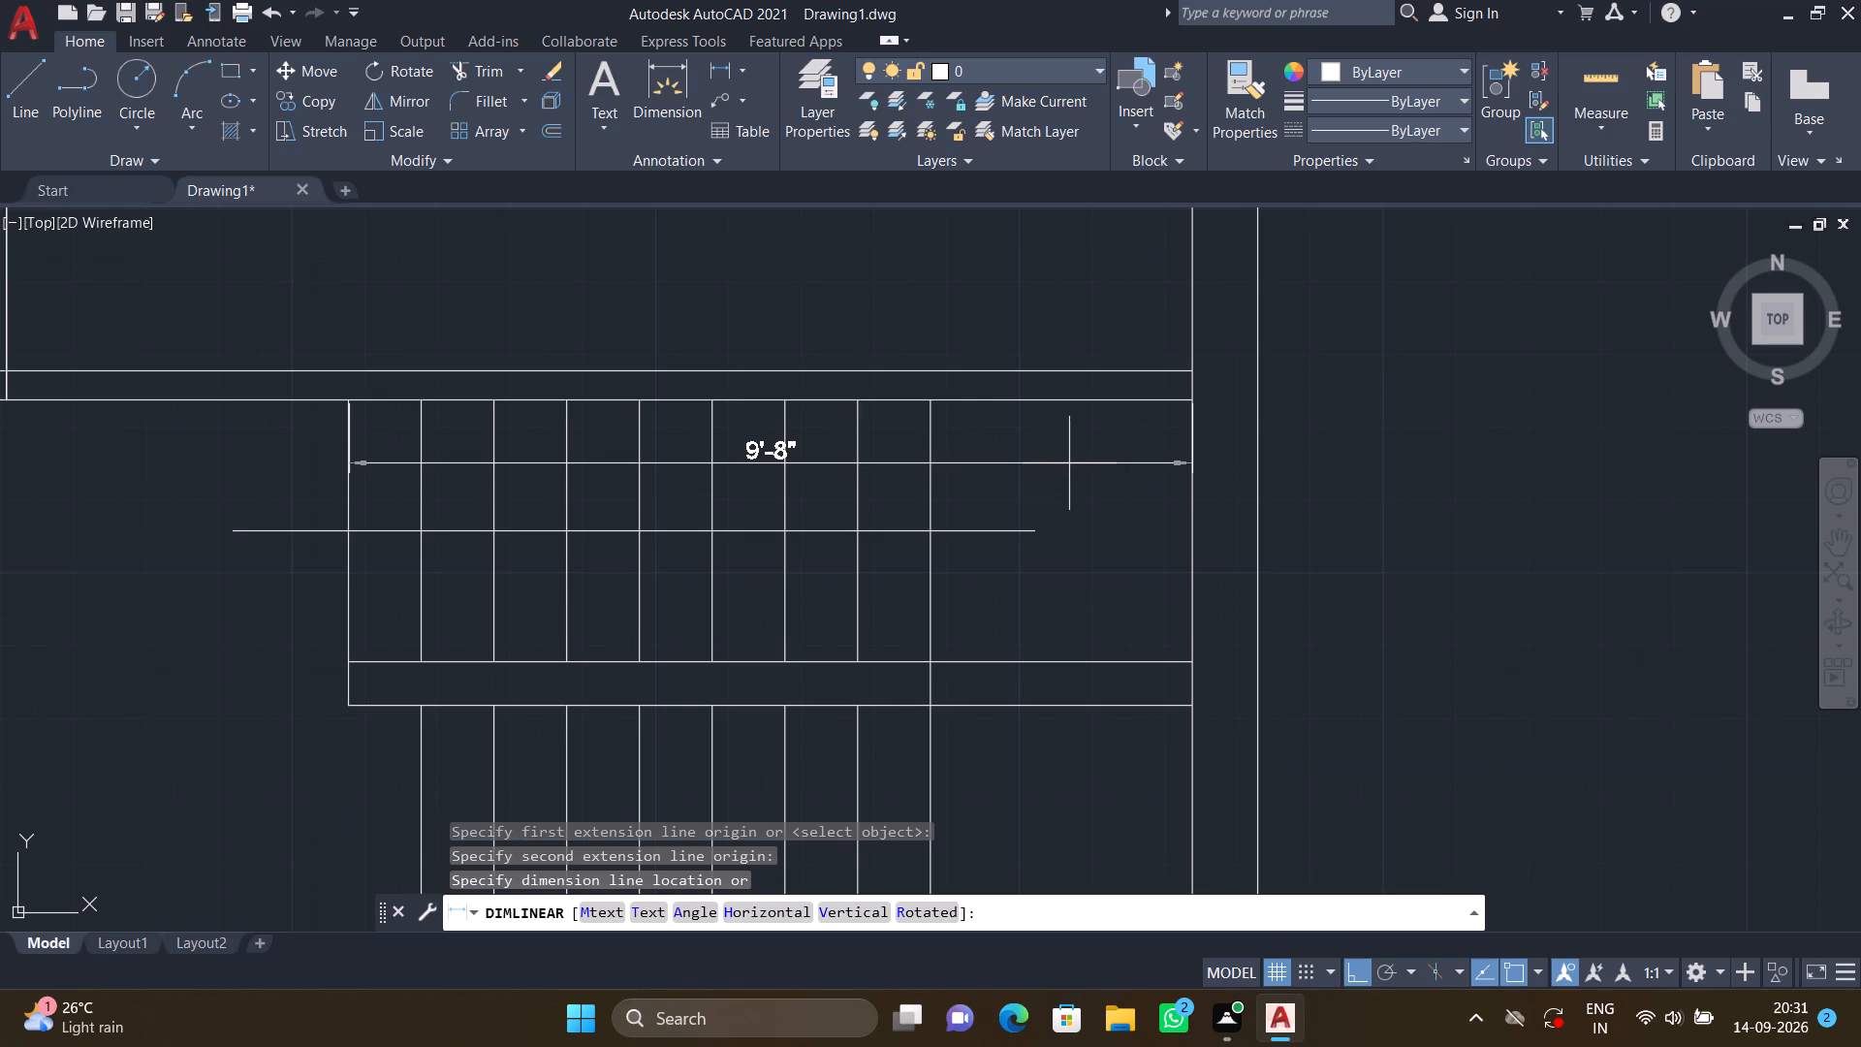
click(1069, 449)
Add a linear dimension across the lower flight, from its leftmost line to the right outer wall's inner face.
scroll(1064, 479, down, 2)
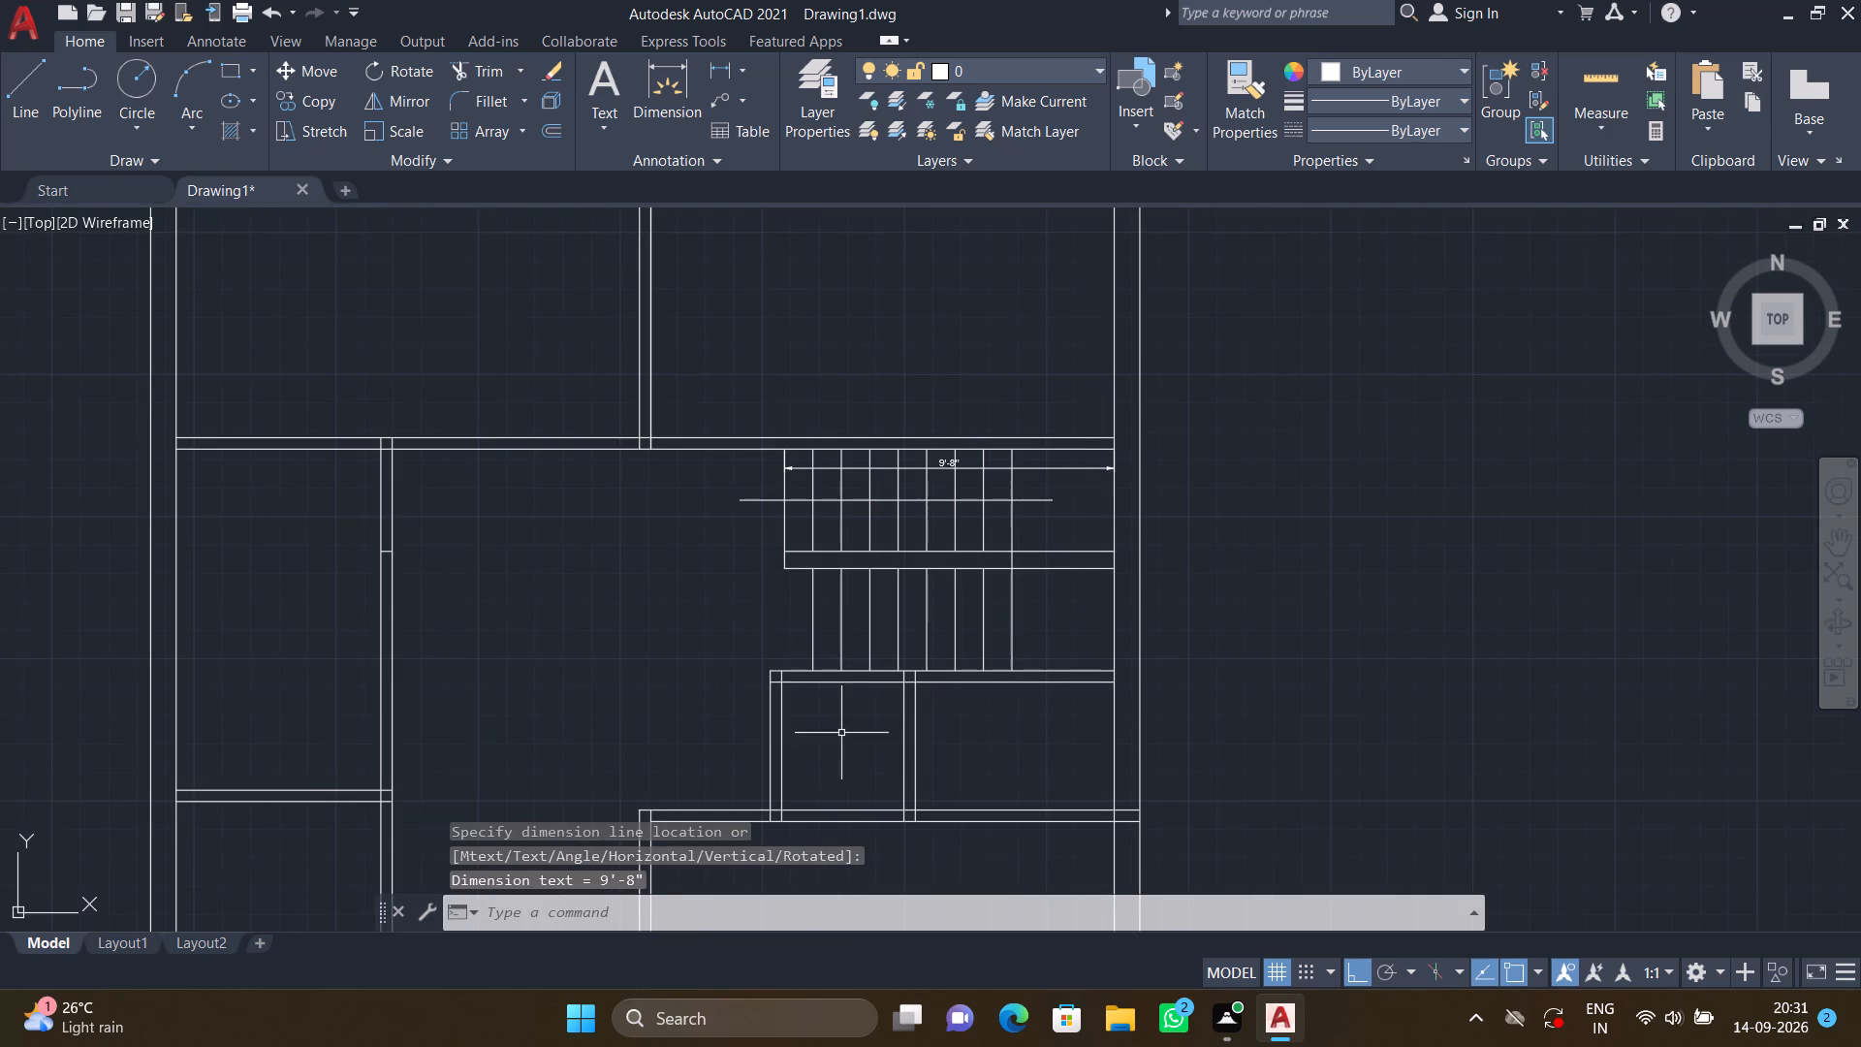
key(space)
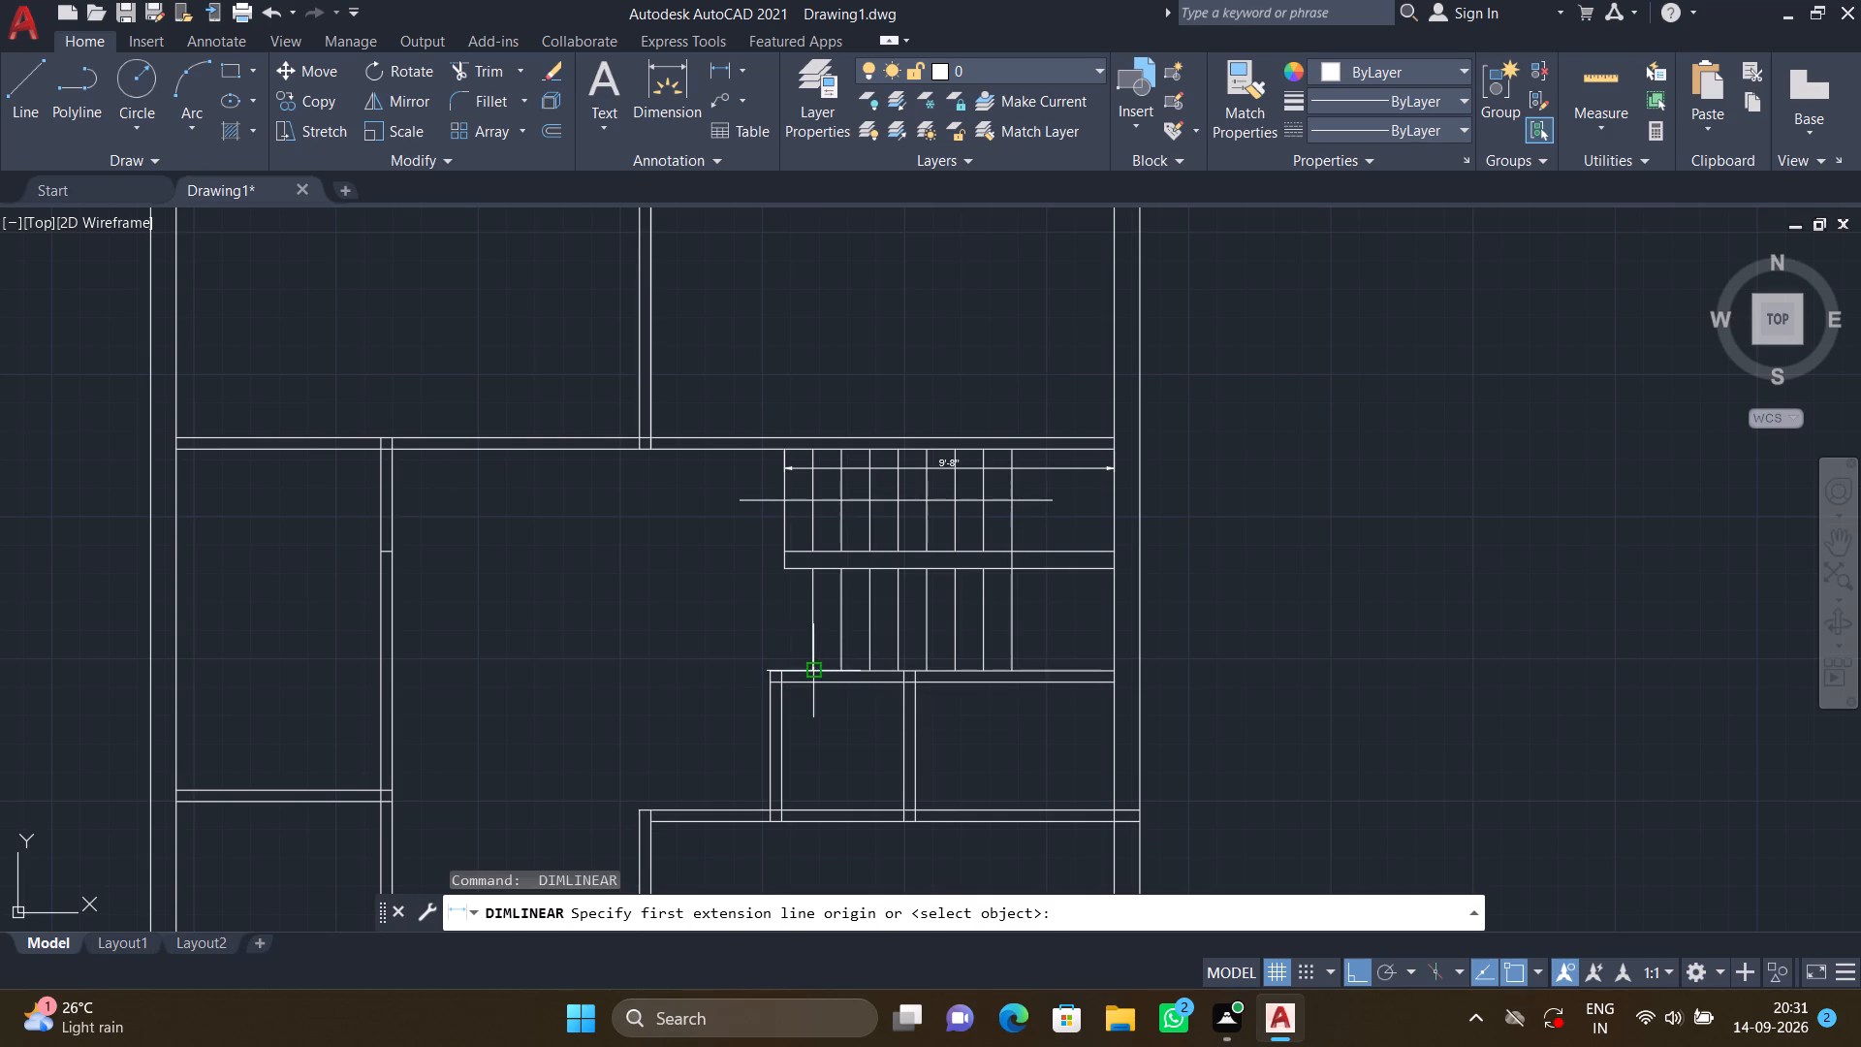
click(818, 670)
click(1112, 673)
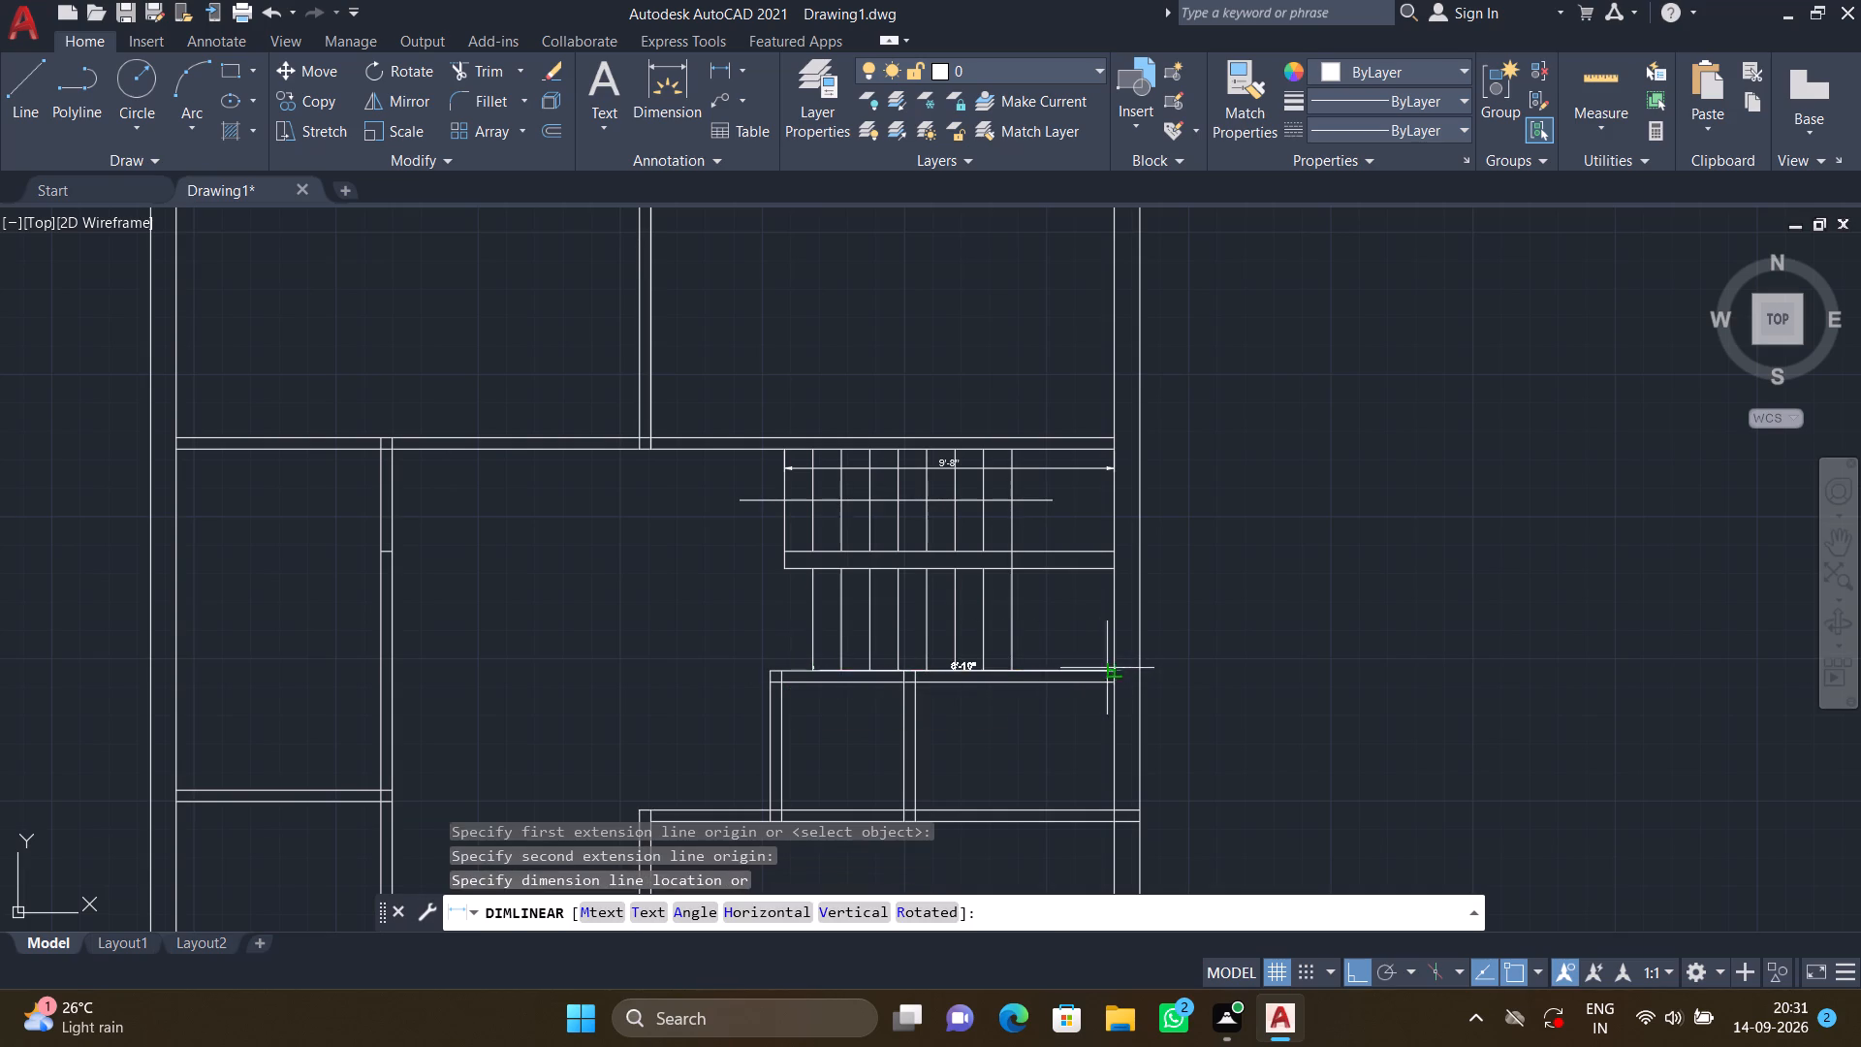
scroll(954, 629, up, 2)
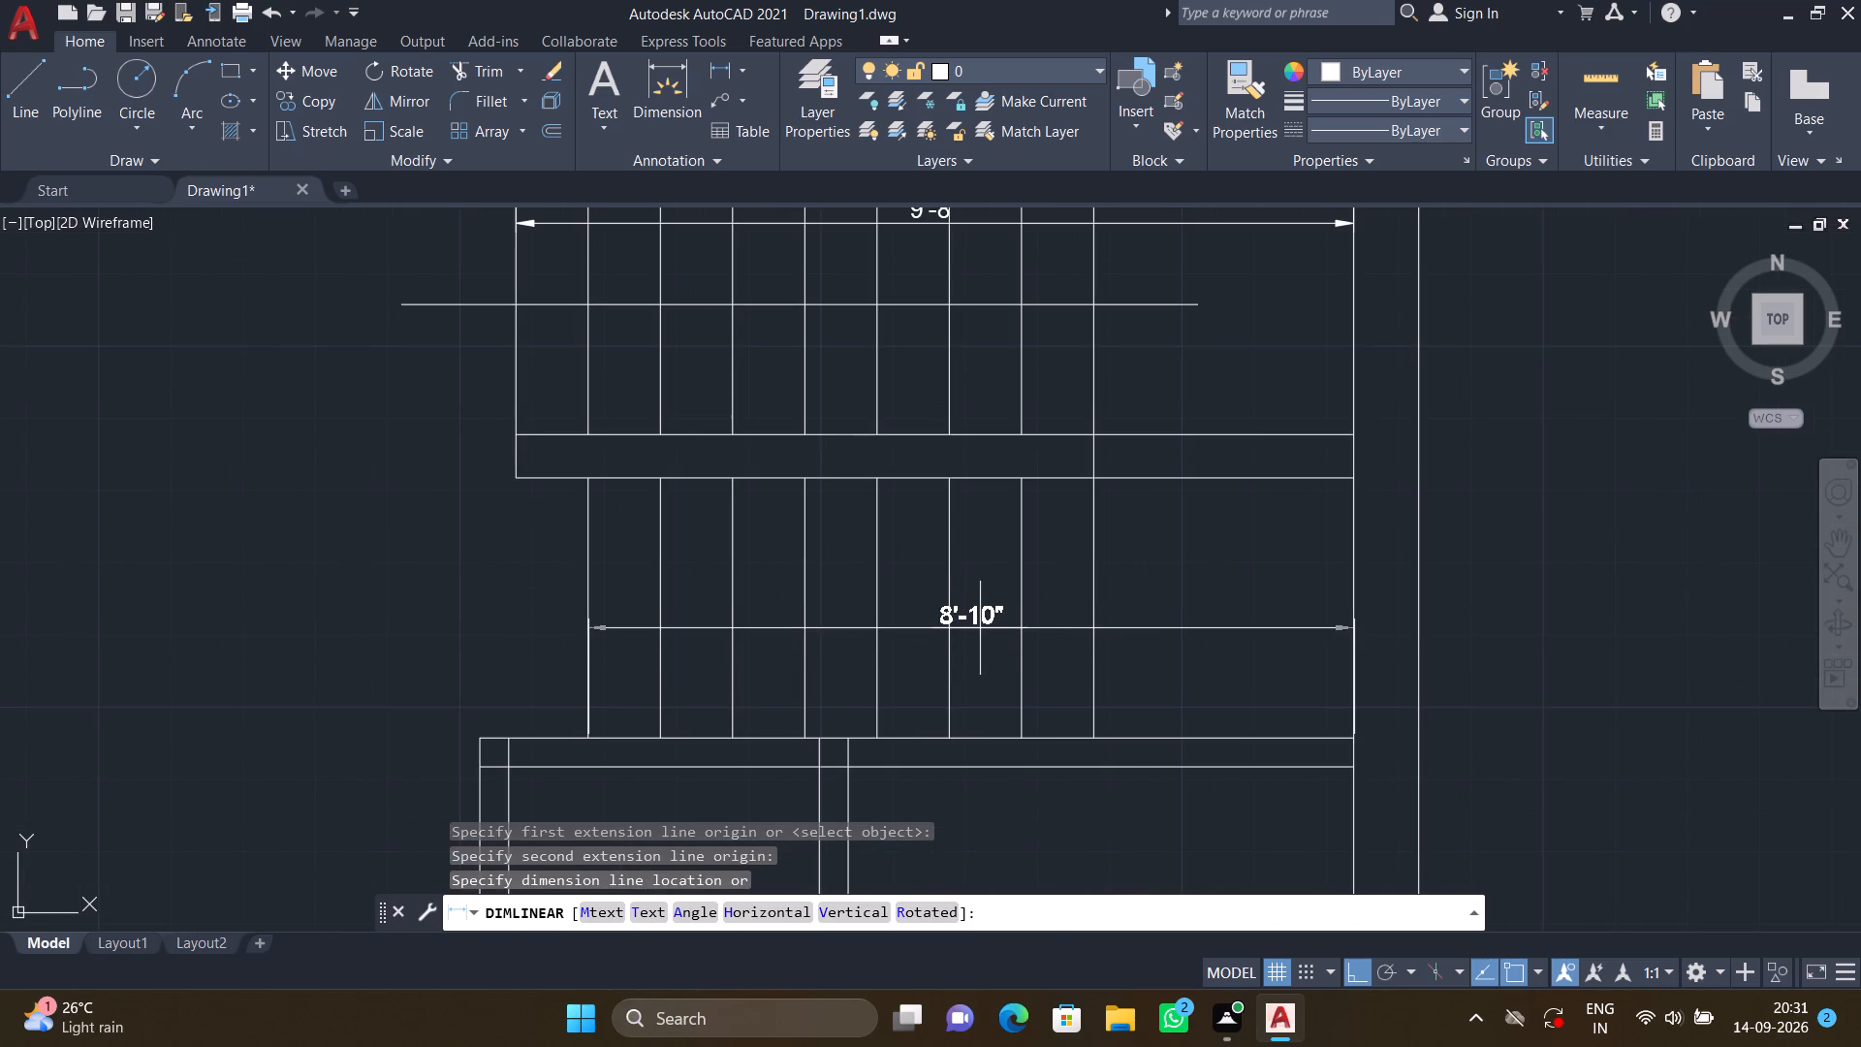
click(988, 655)
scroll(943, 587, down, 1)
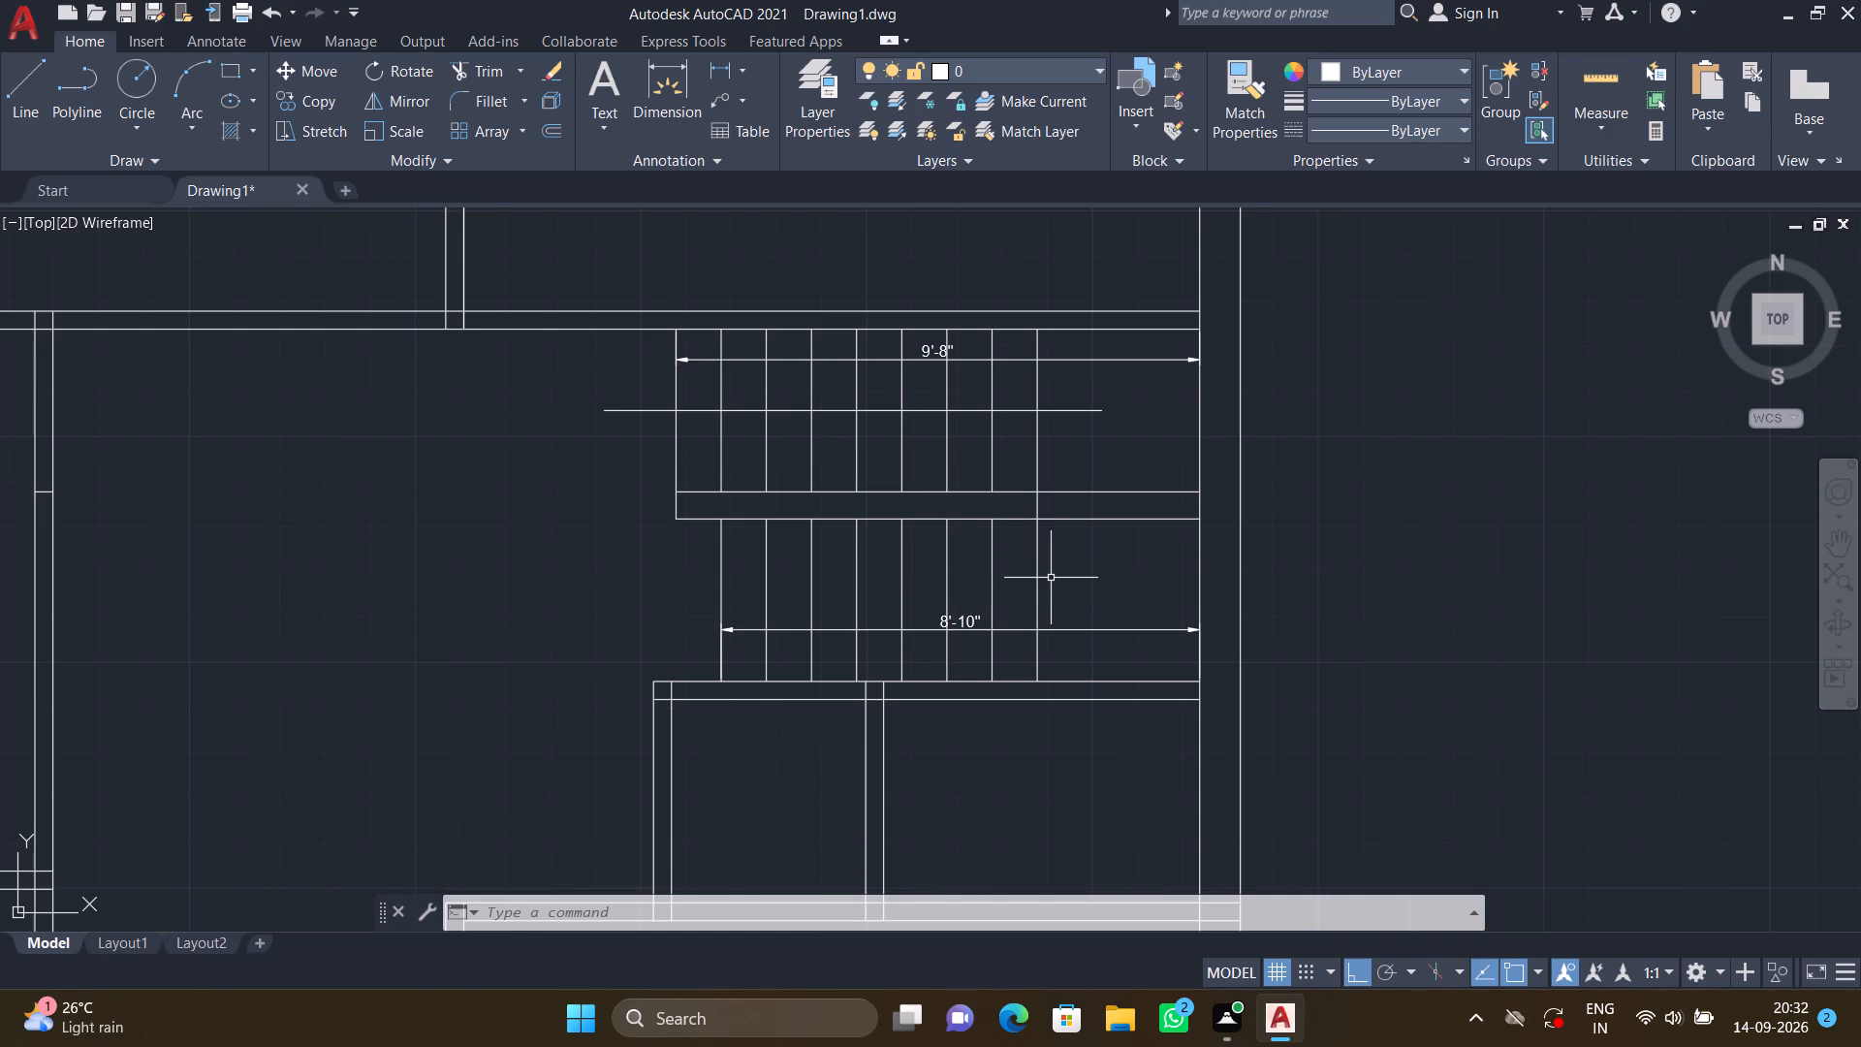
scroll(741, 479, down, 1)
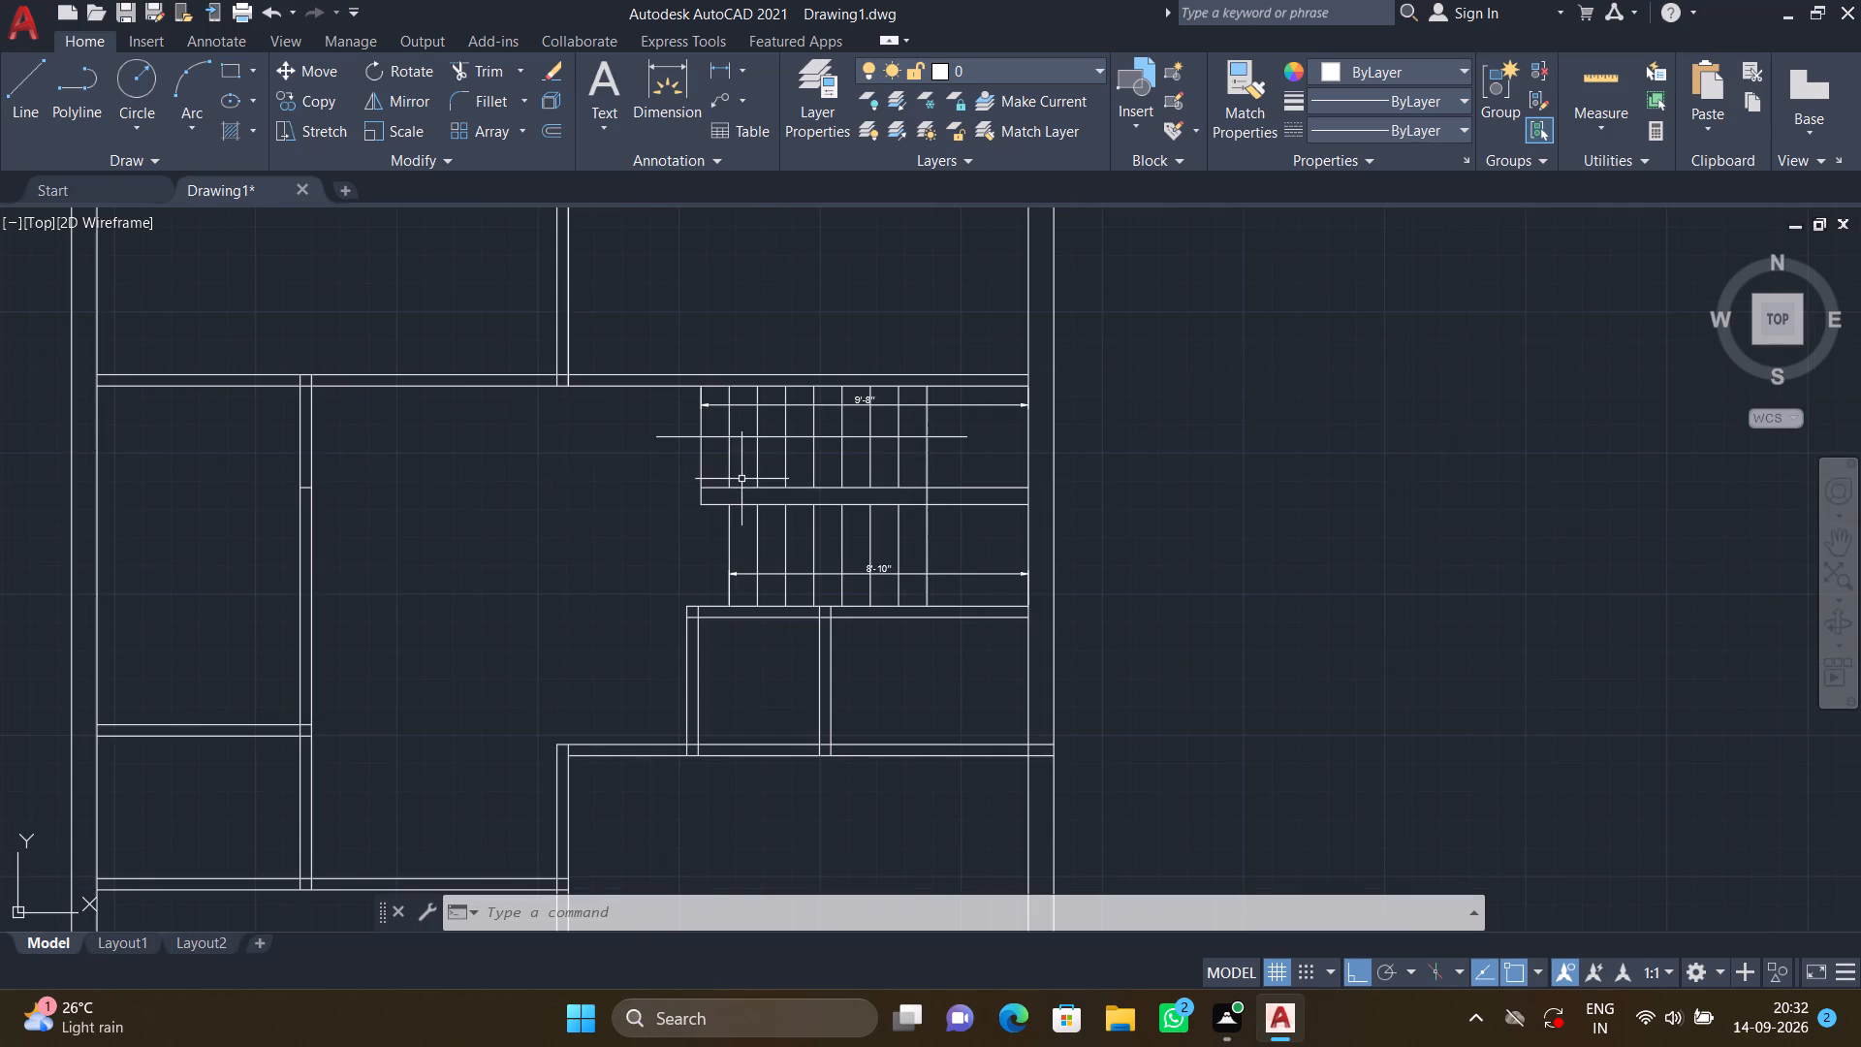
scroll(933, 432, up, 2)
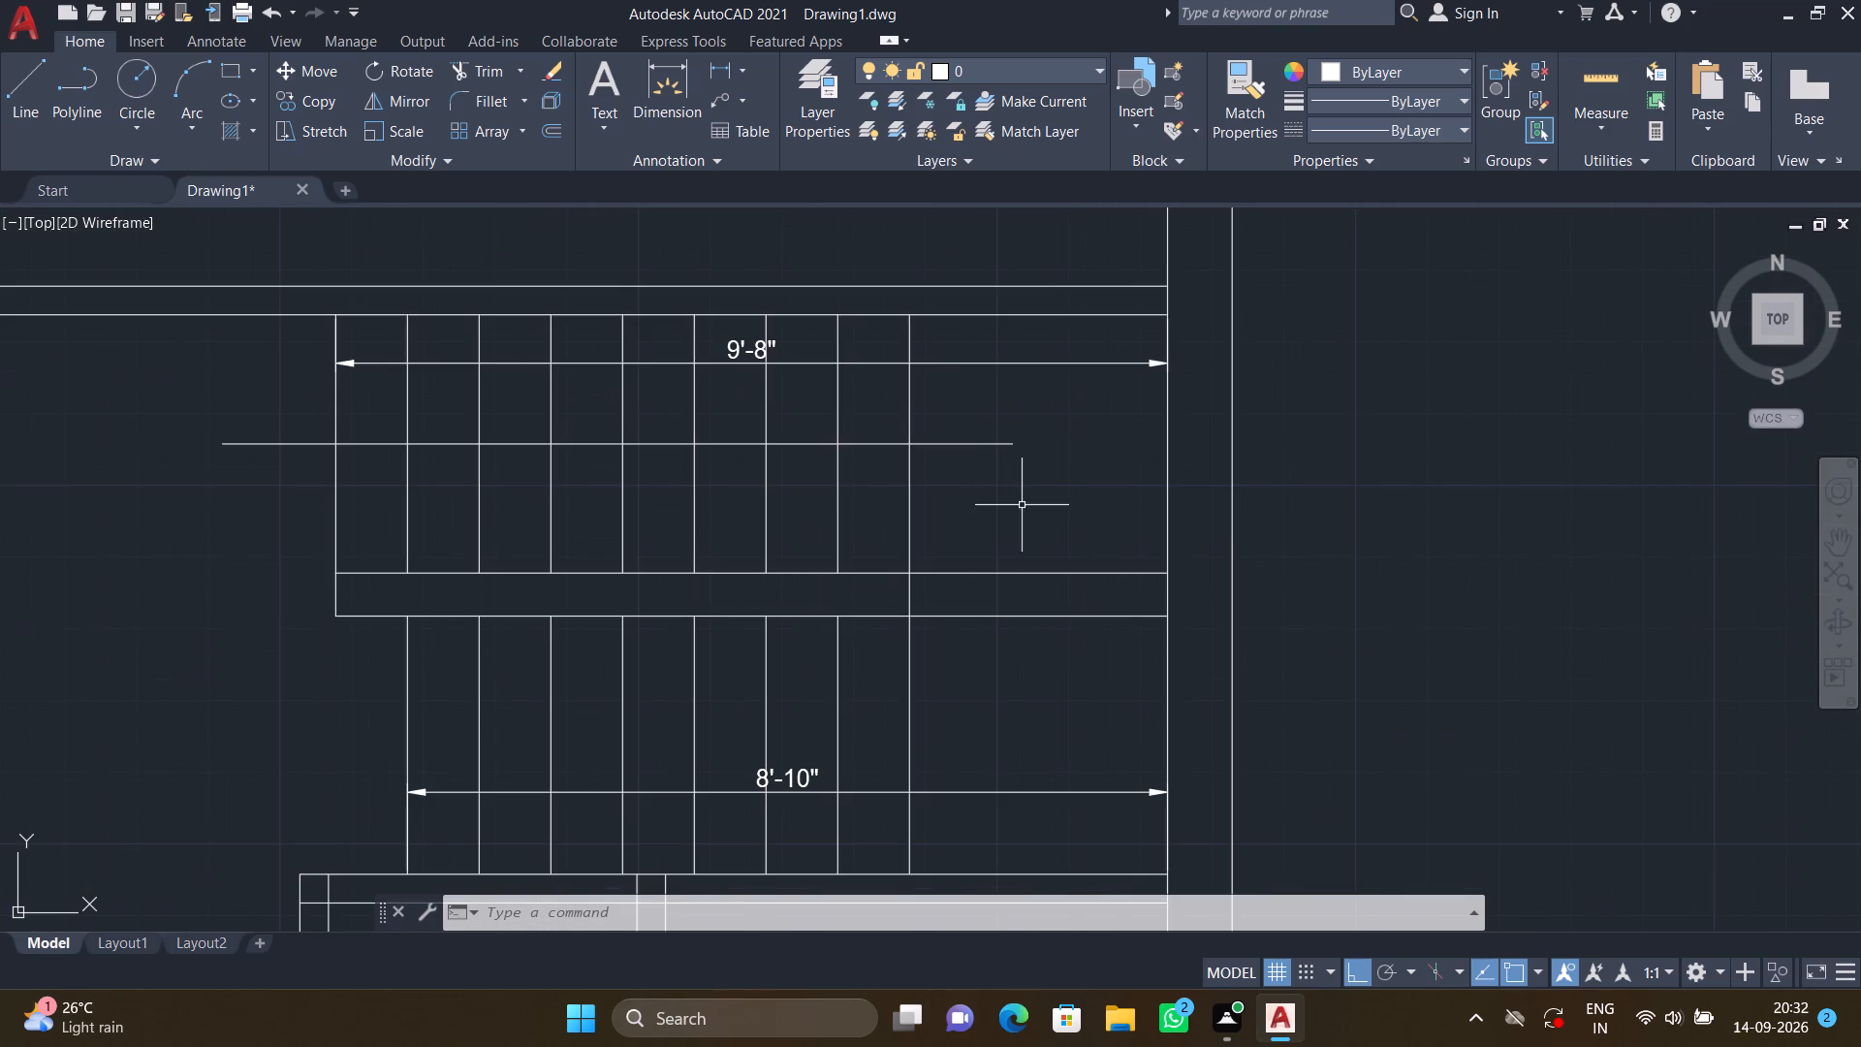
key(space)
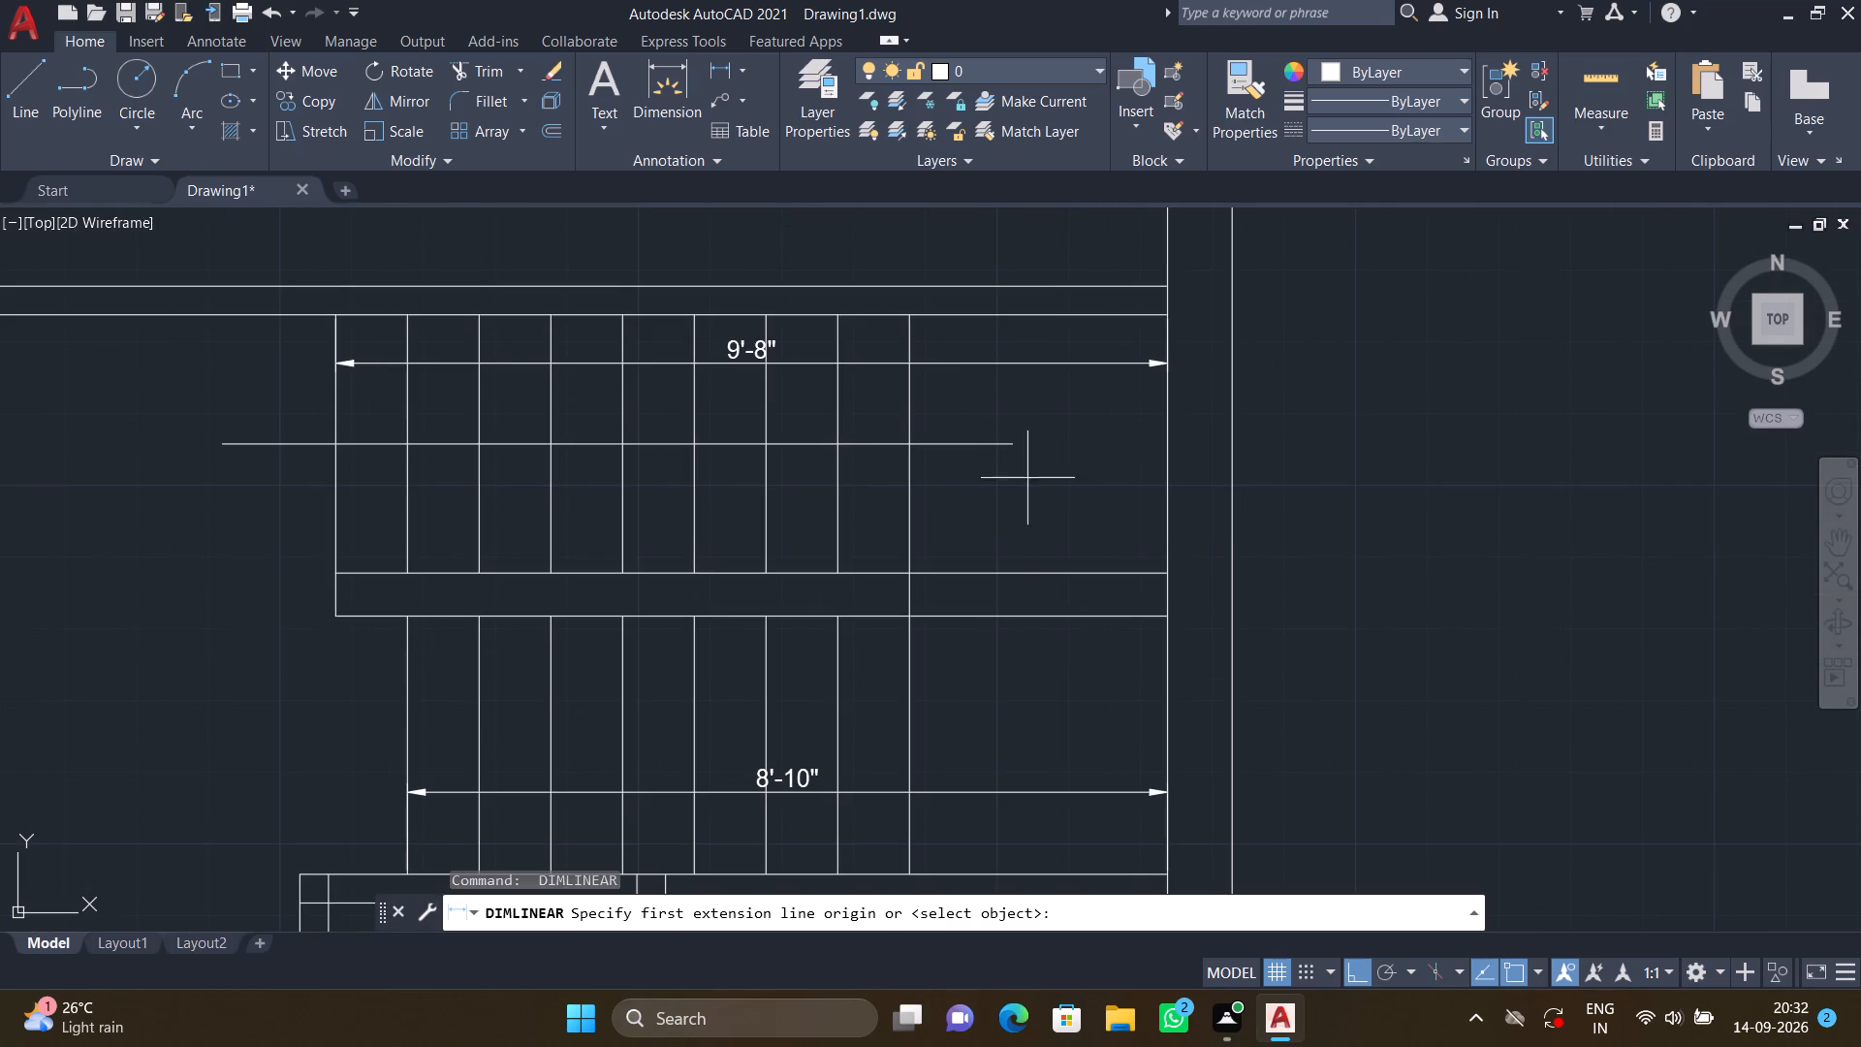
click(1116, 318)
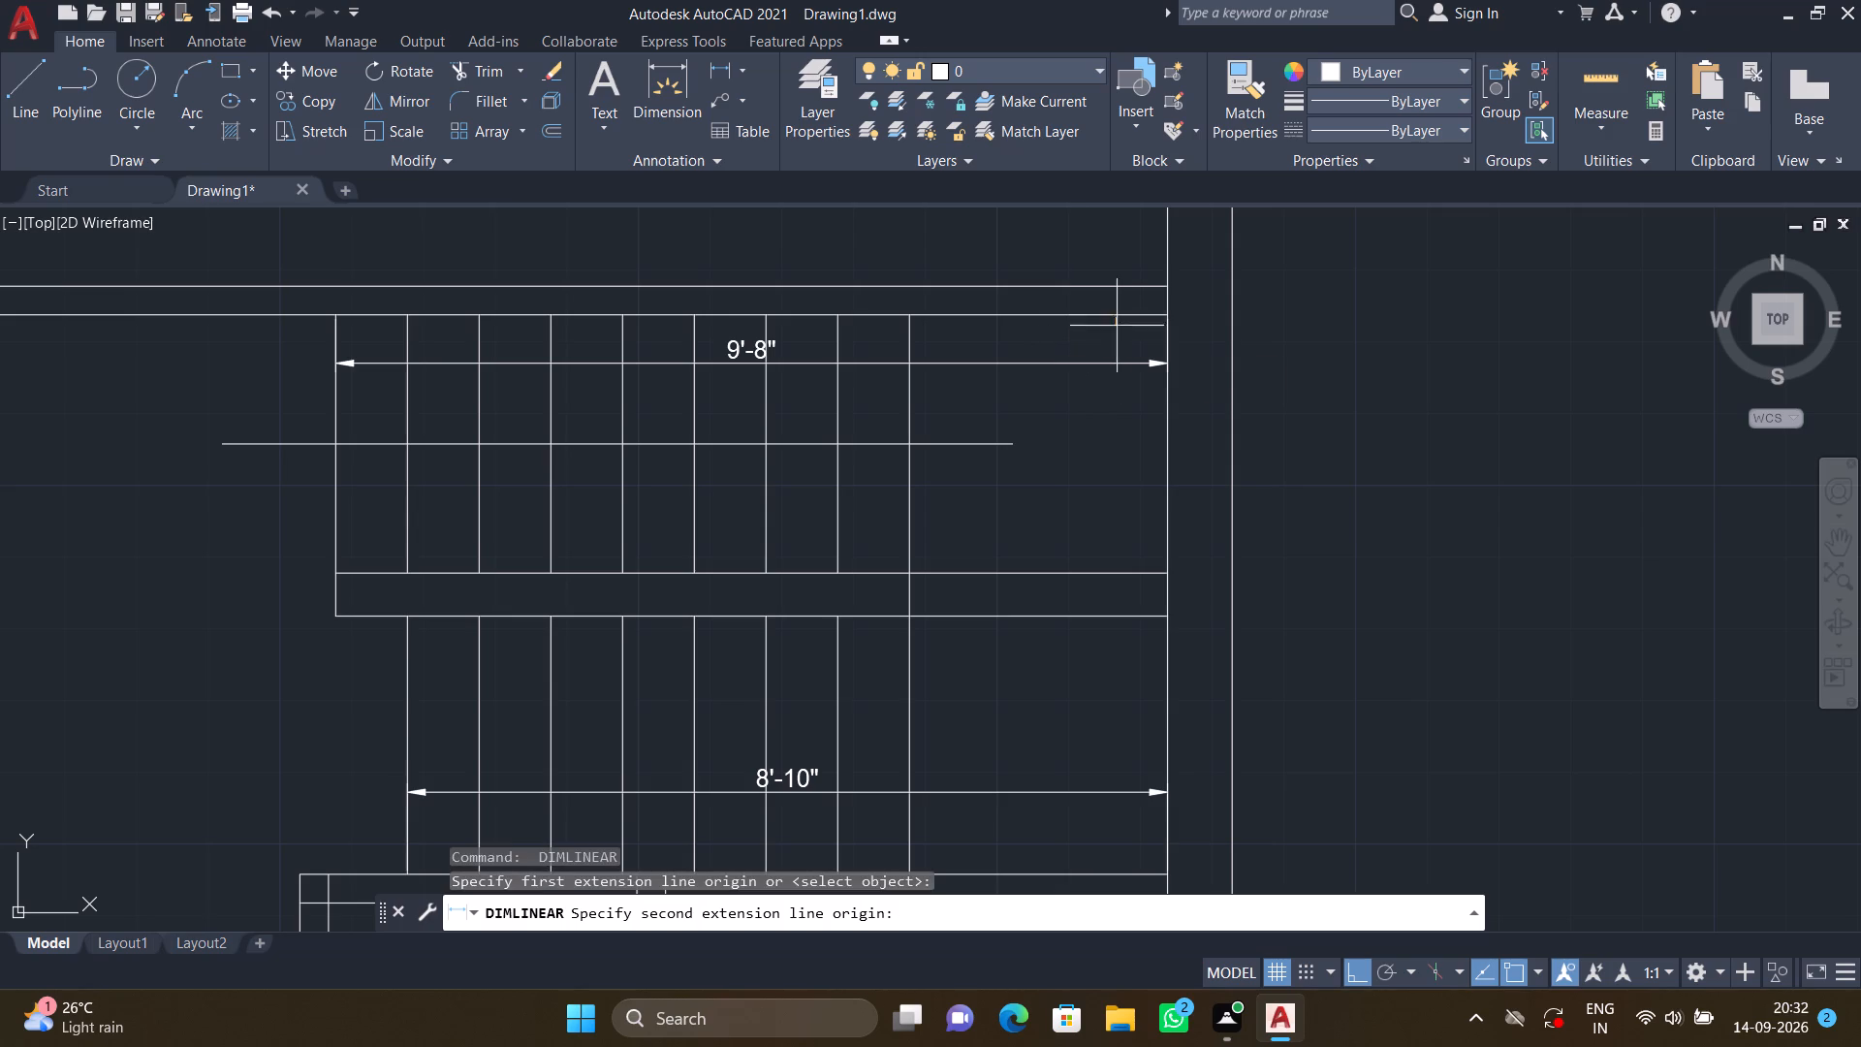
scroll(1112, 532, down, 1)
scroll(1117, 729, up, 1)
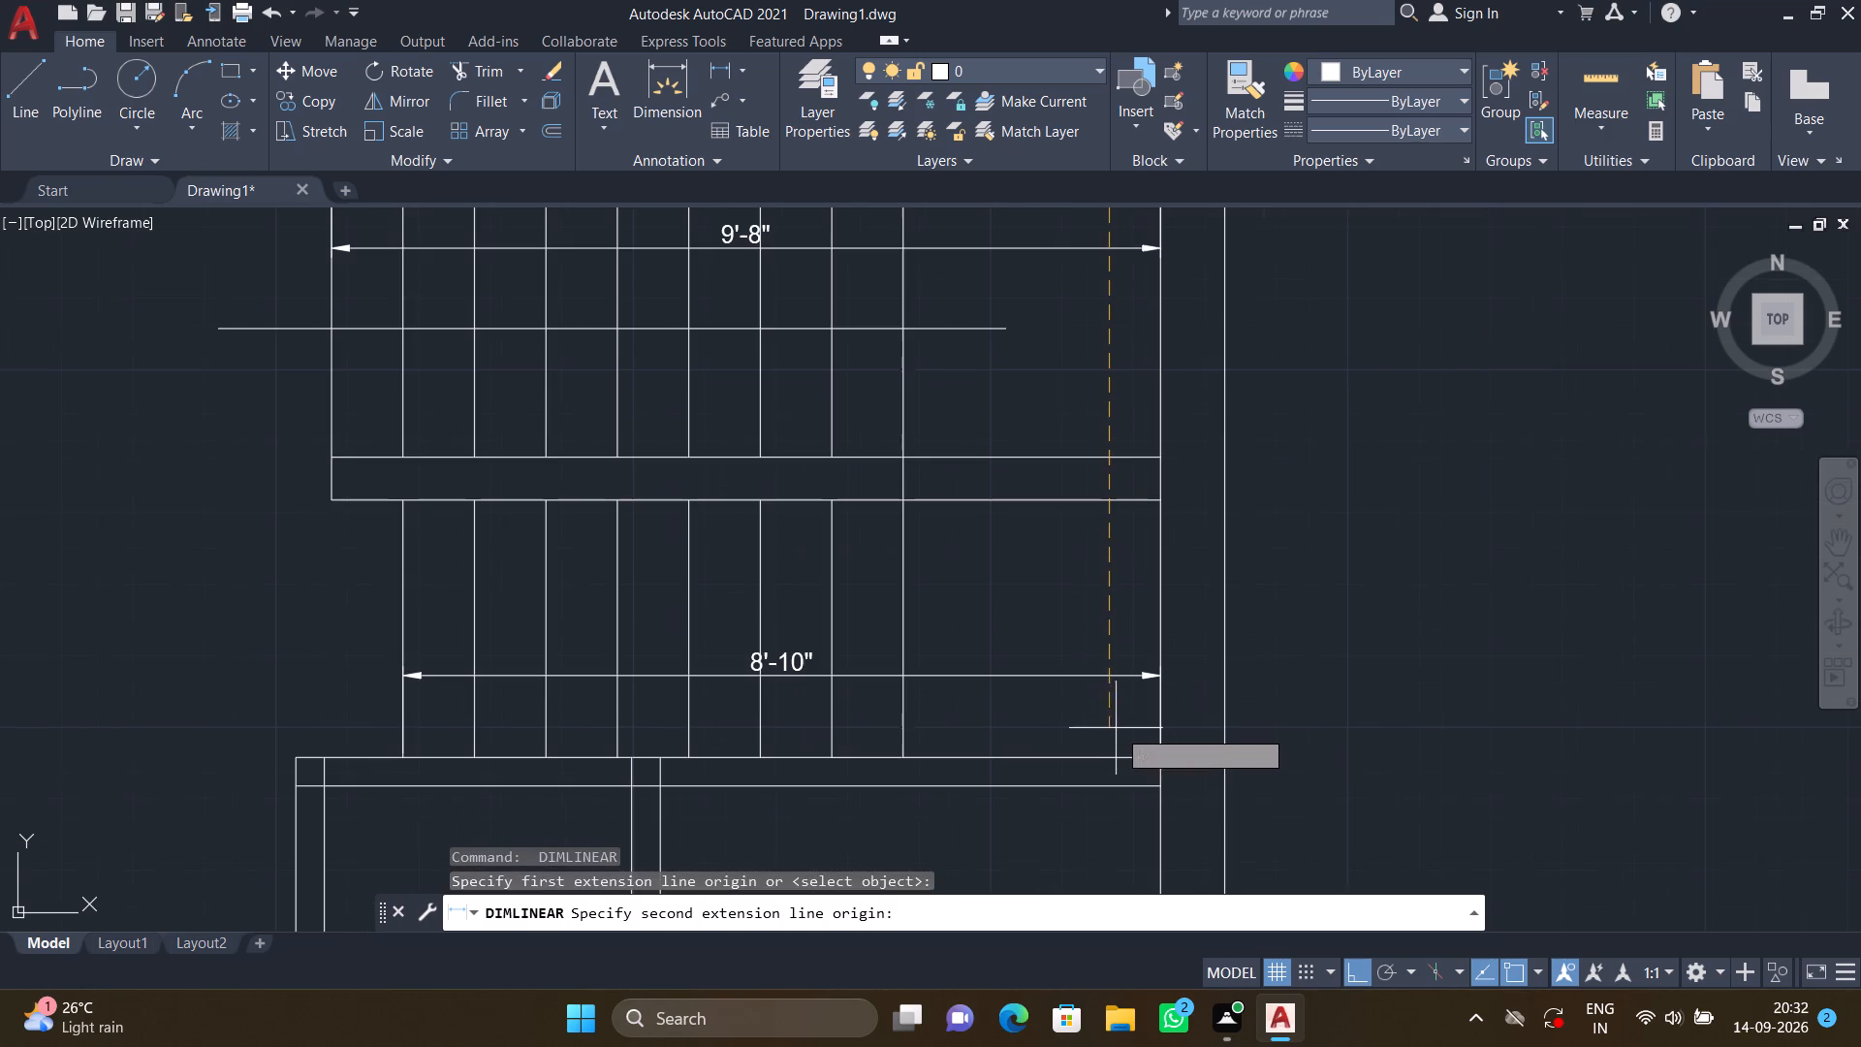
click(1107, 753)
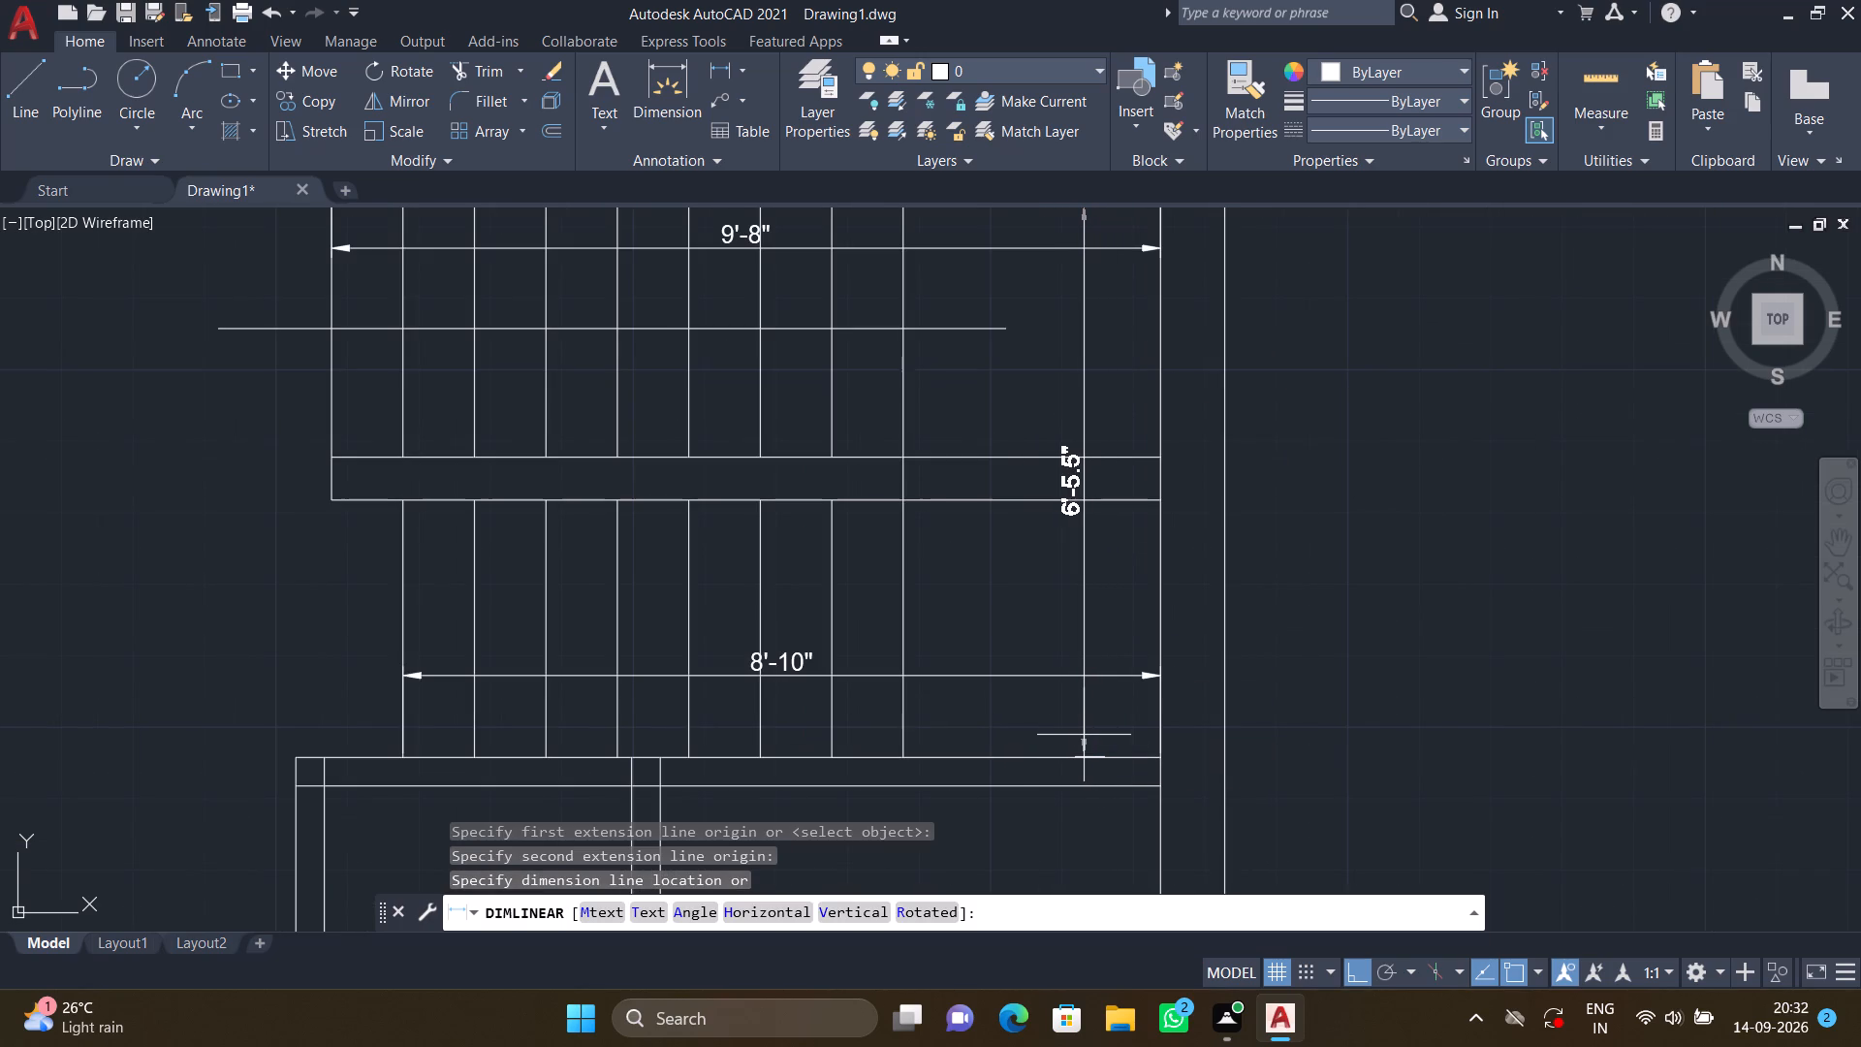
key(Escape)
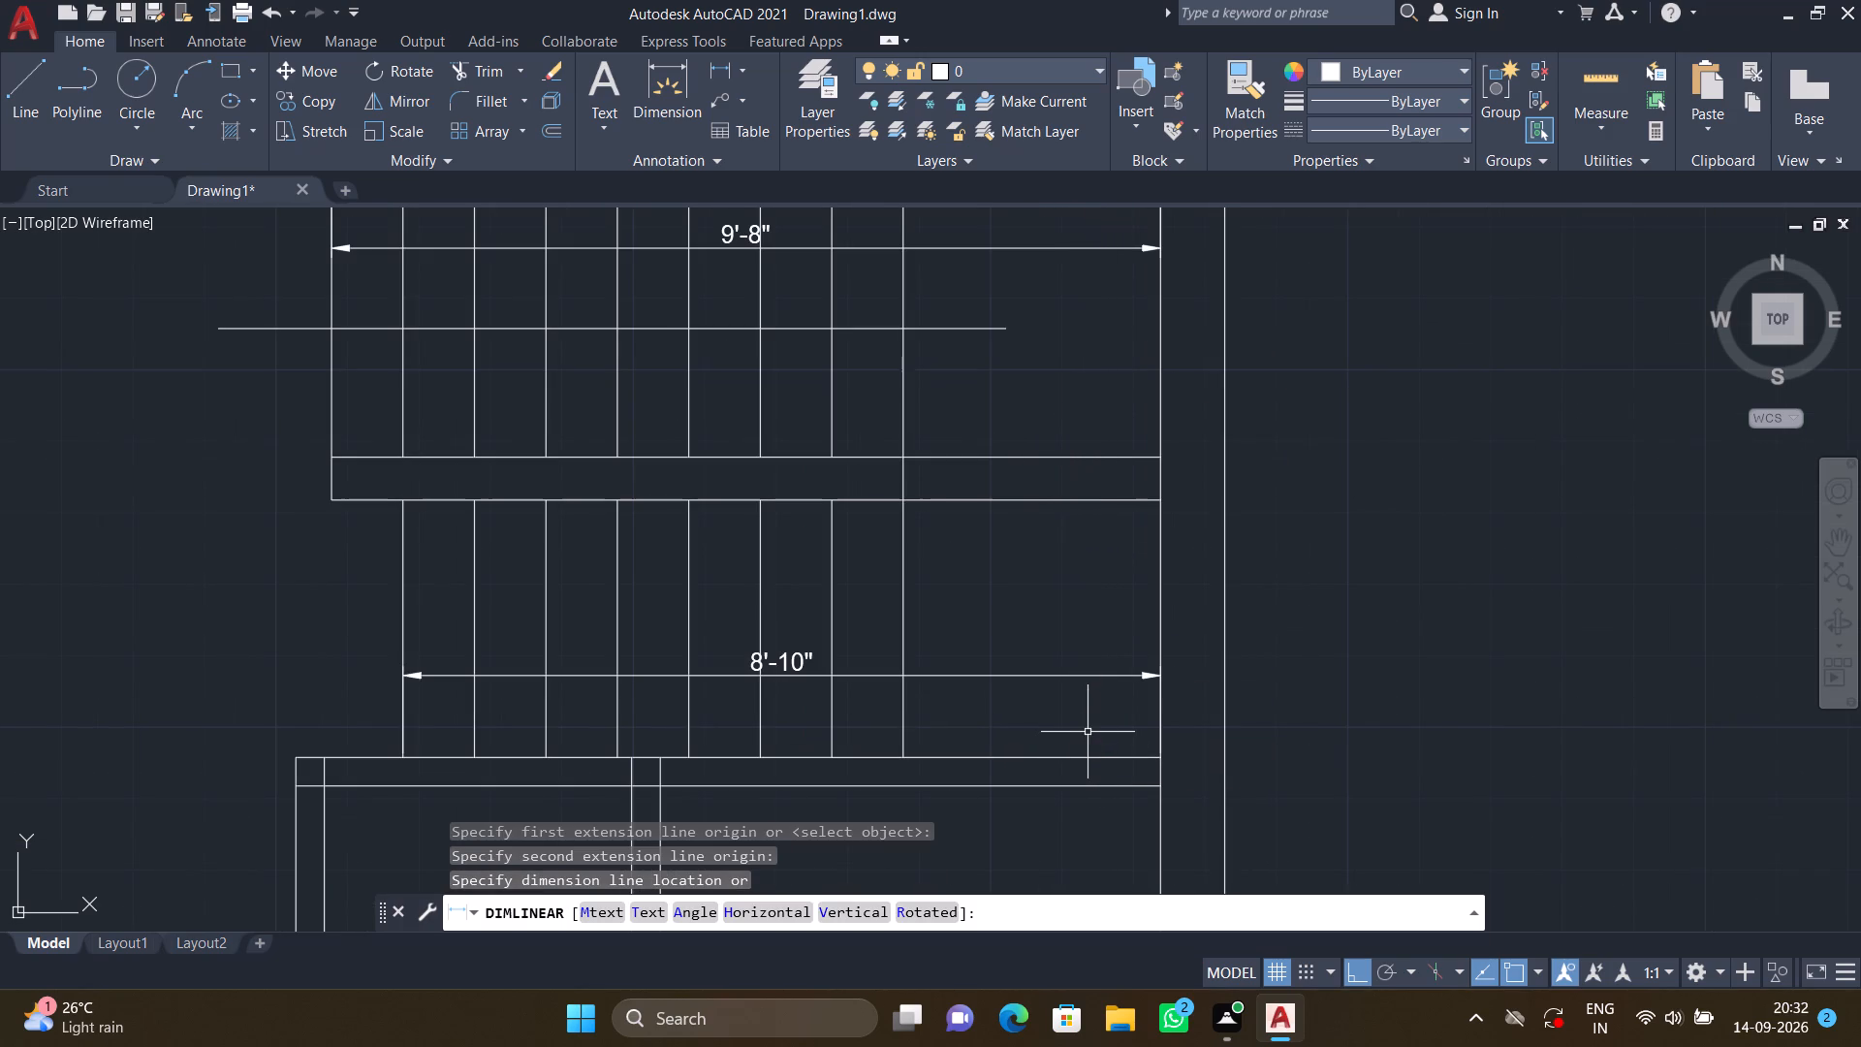
Add a vertical linear dimension across both stair flights, along the right outer wall's inner face between the walls above and below the staircase.
scroll(1072, 574, down, 2)
key(space)
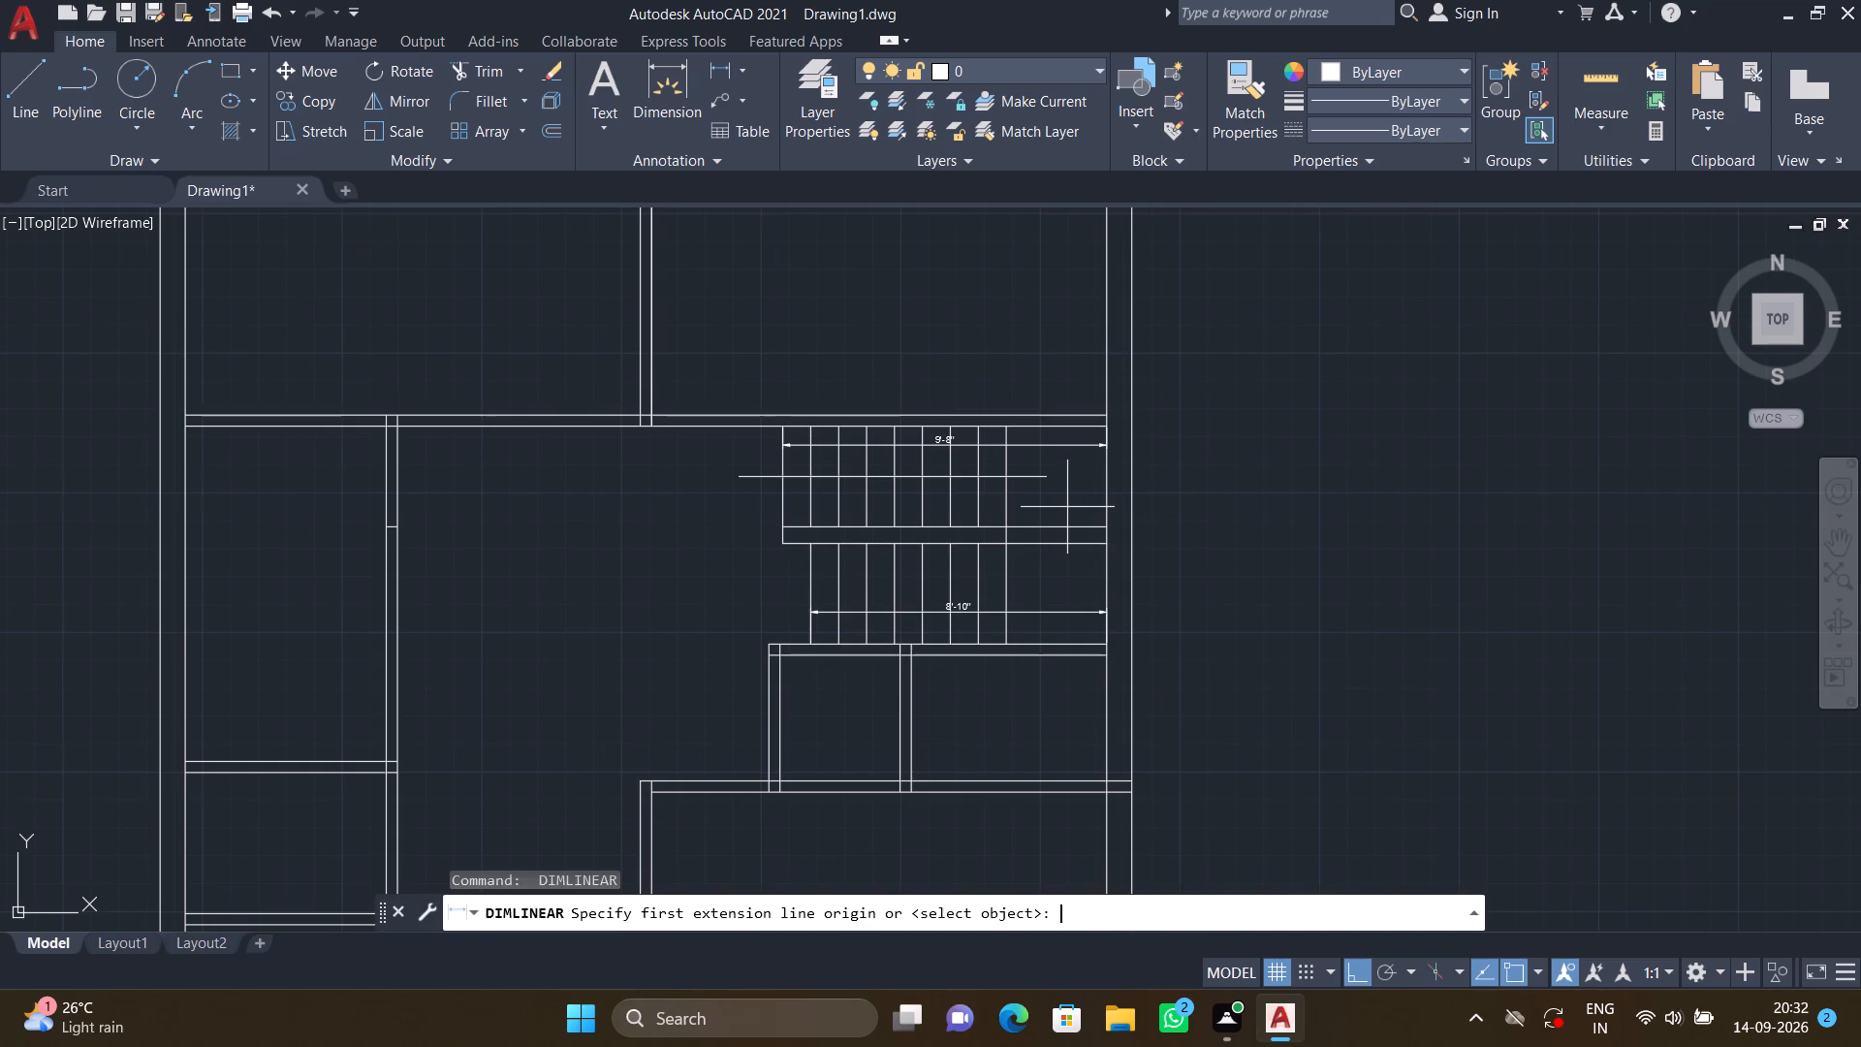
scroll(1078, 416, up, 2)
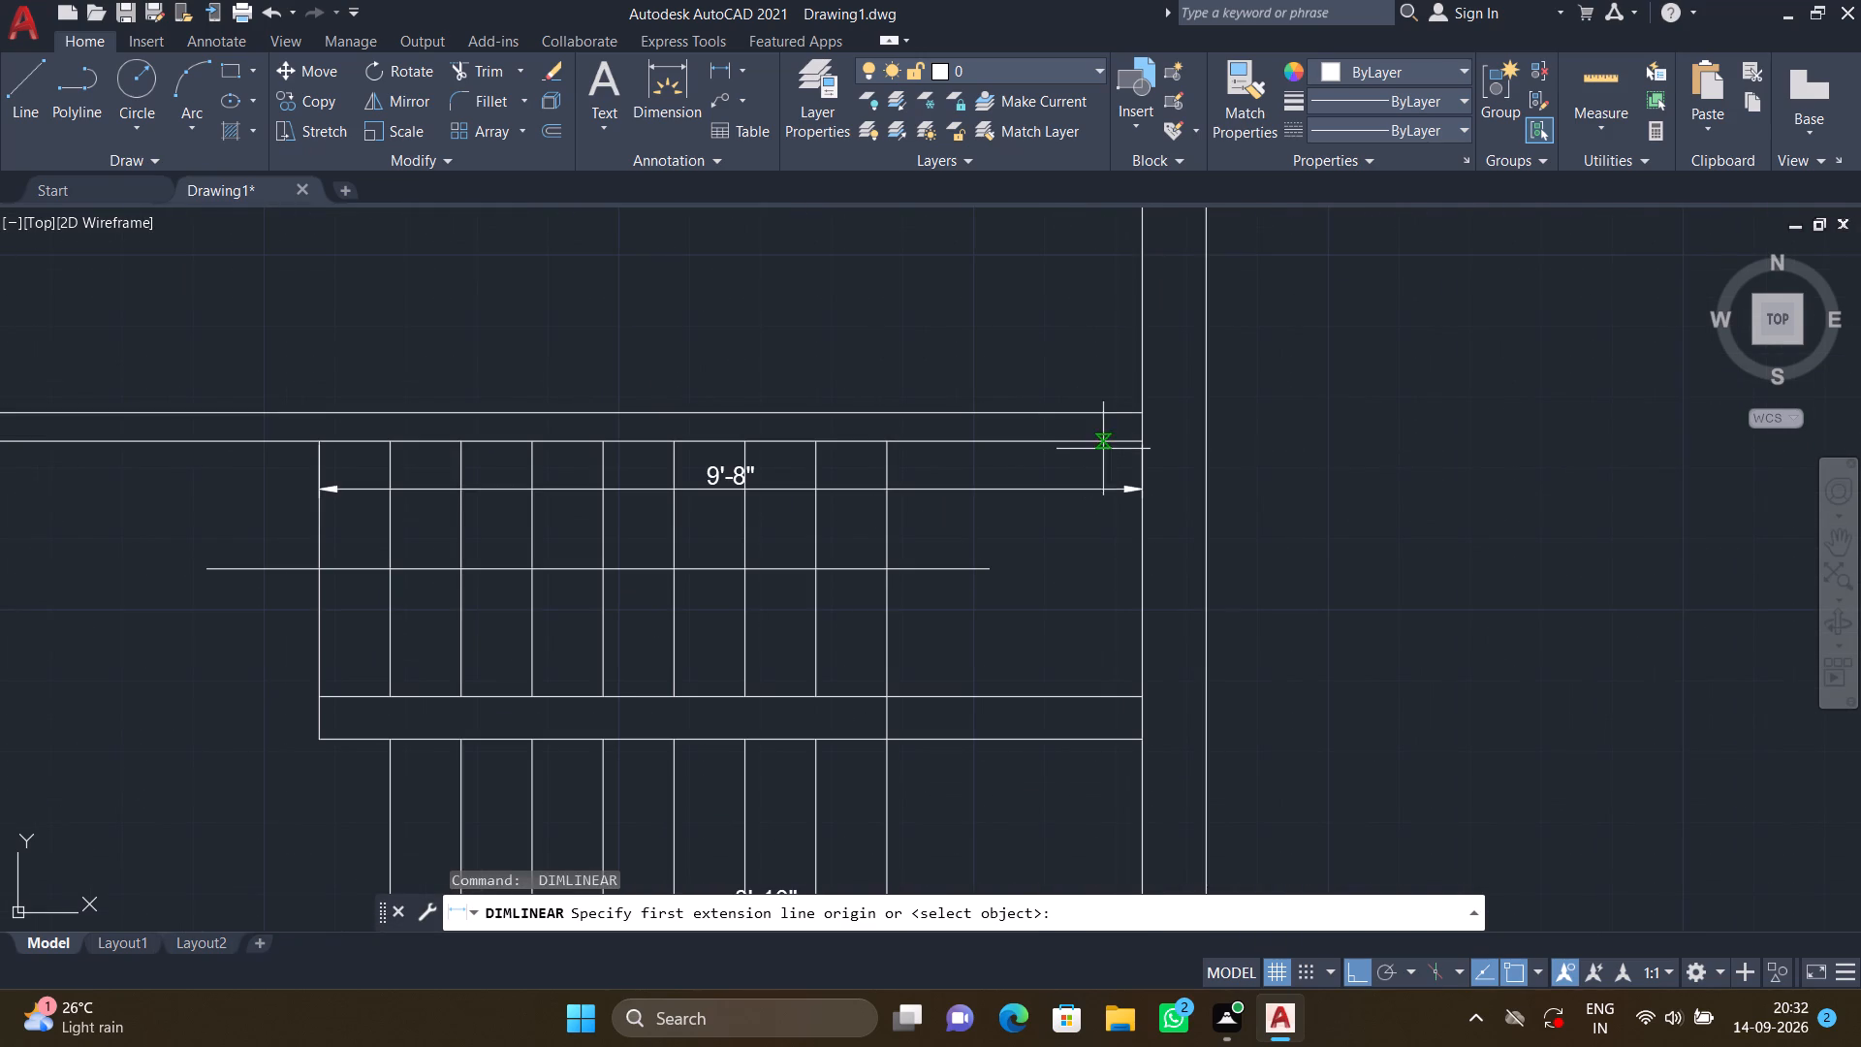
click(1135, 440)
scroll(1128, 495, down, 2)
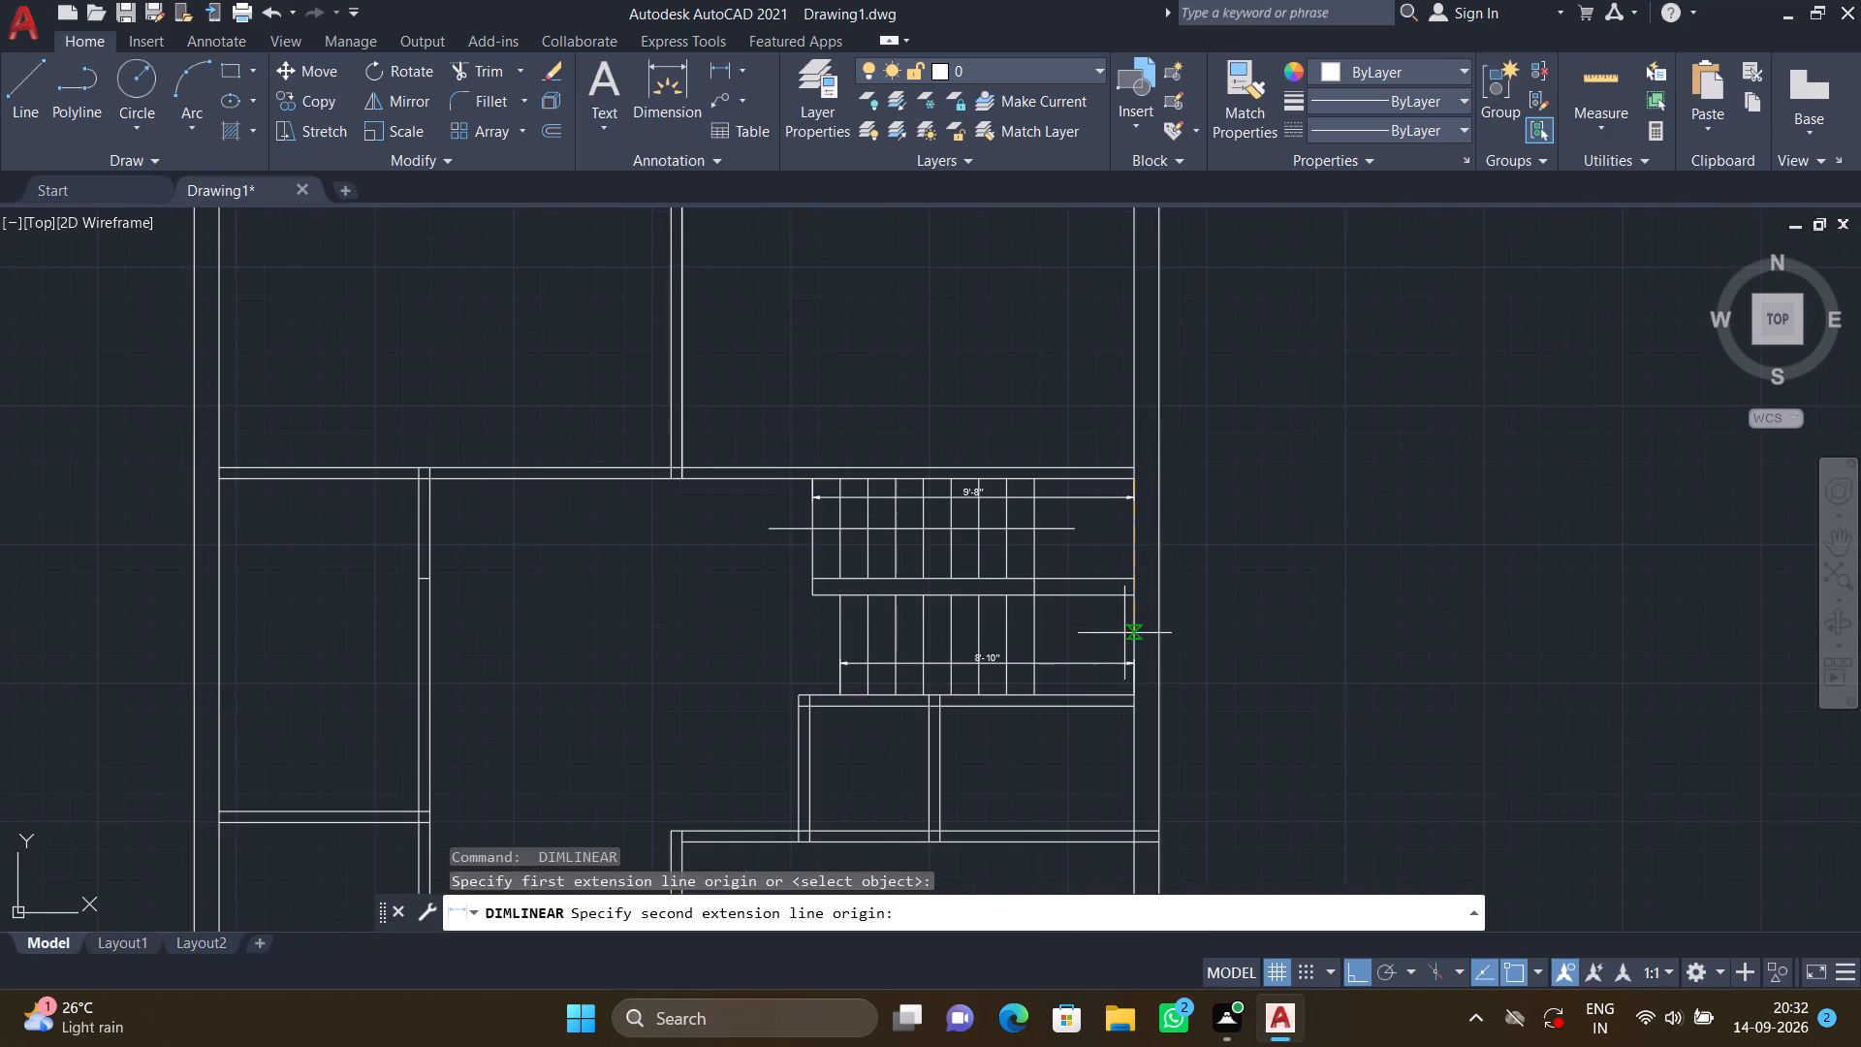
scroll(1135, 674, up, 2)
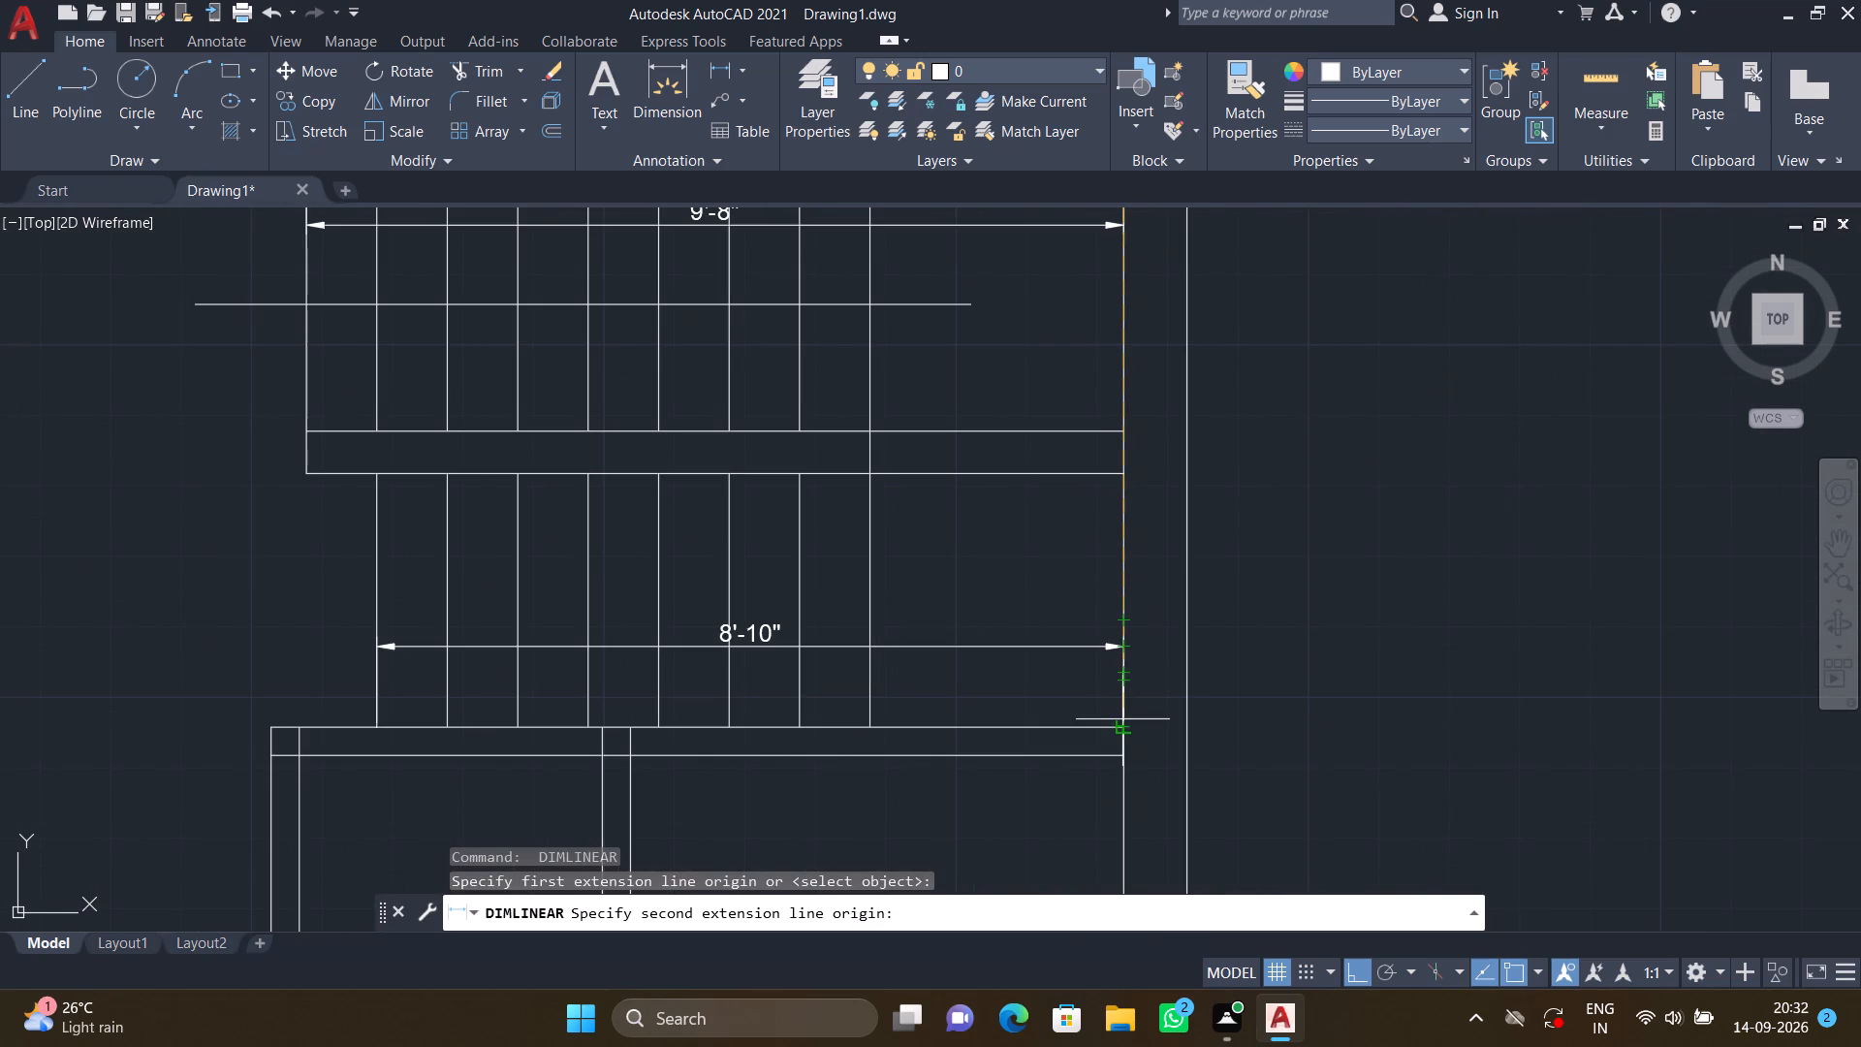
click(1117, 729)
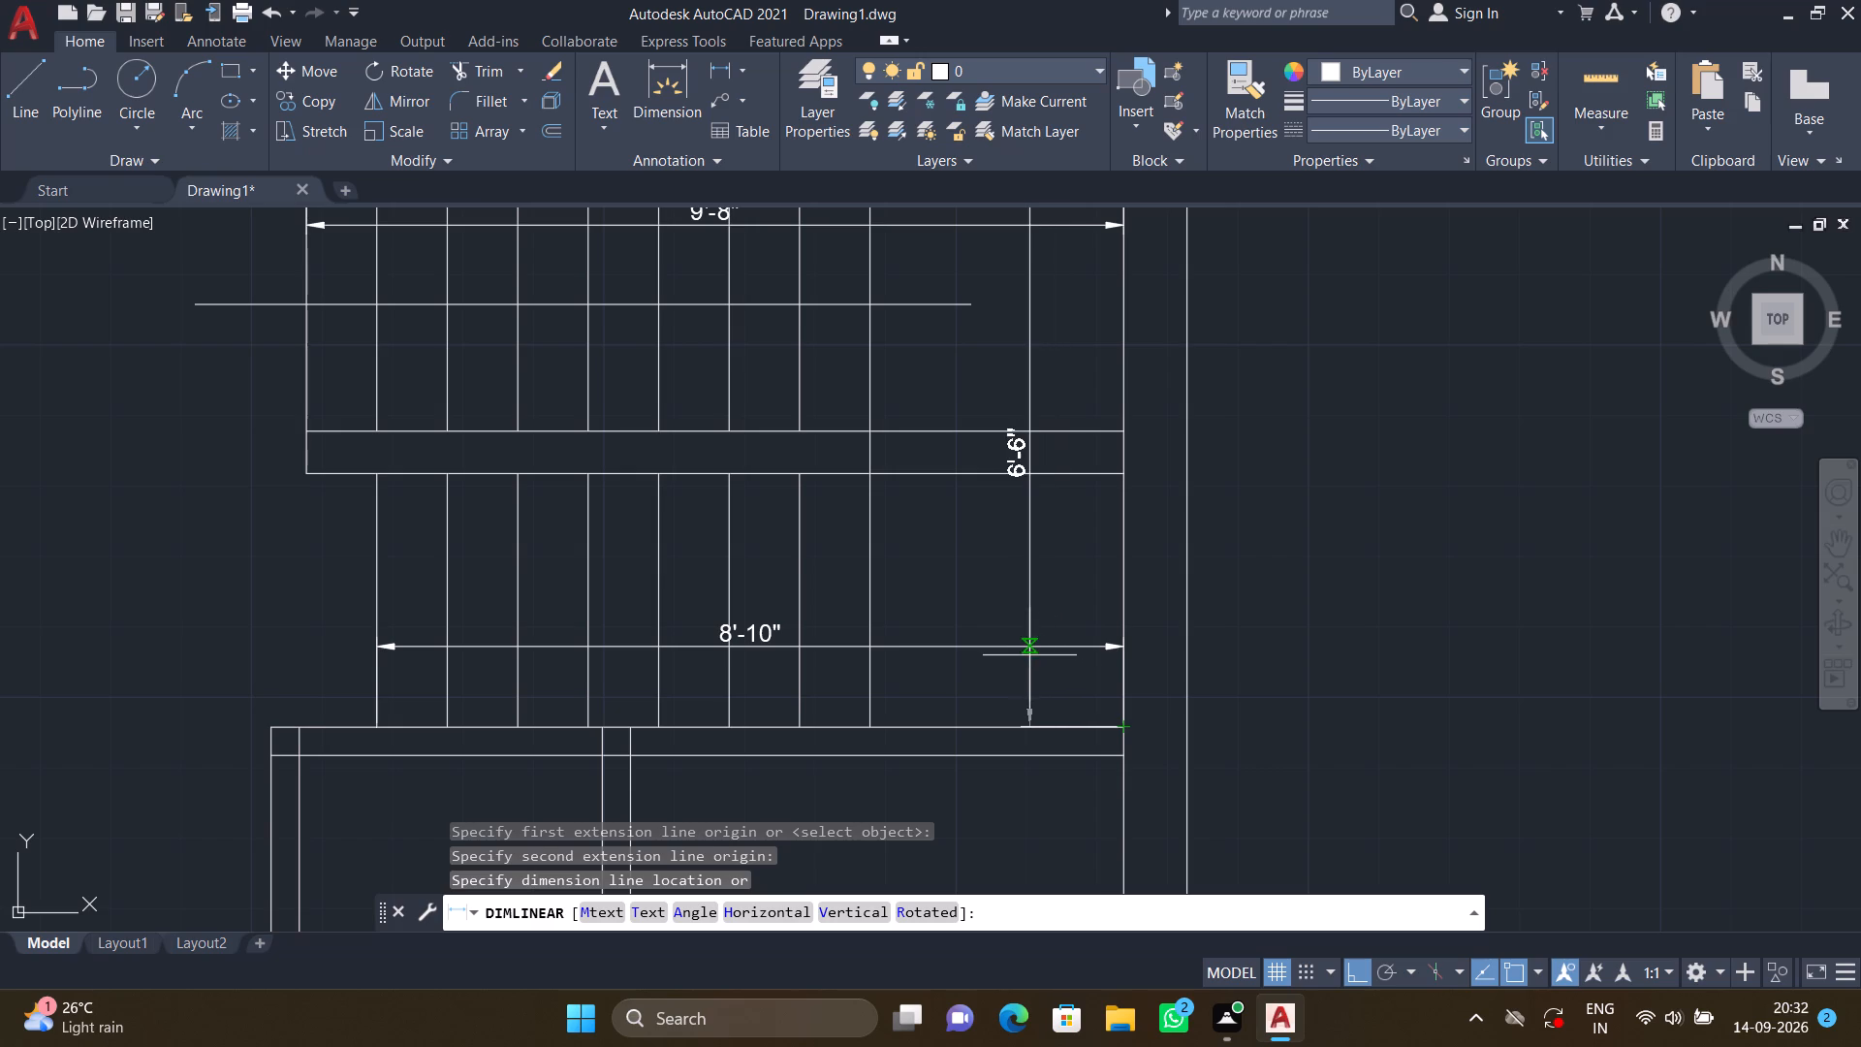
click(1023, 650)
Examine the whole floor plan, including the rooms around the dimensioned staircase.
scroll(1000, 595, down, 1)
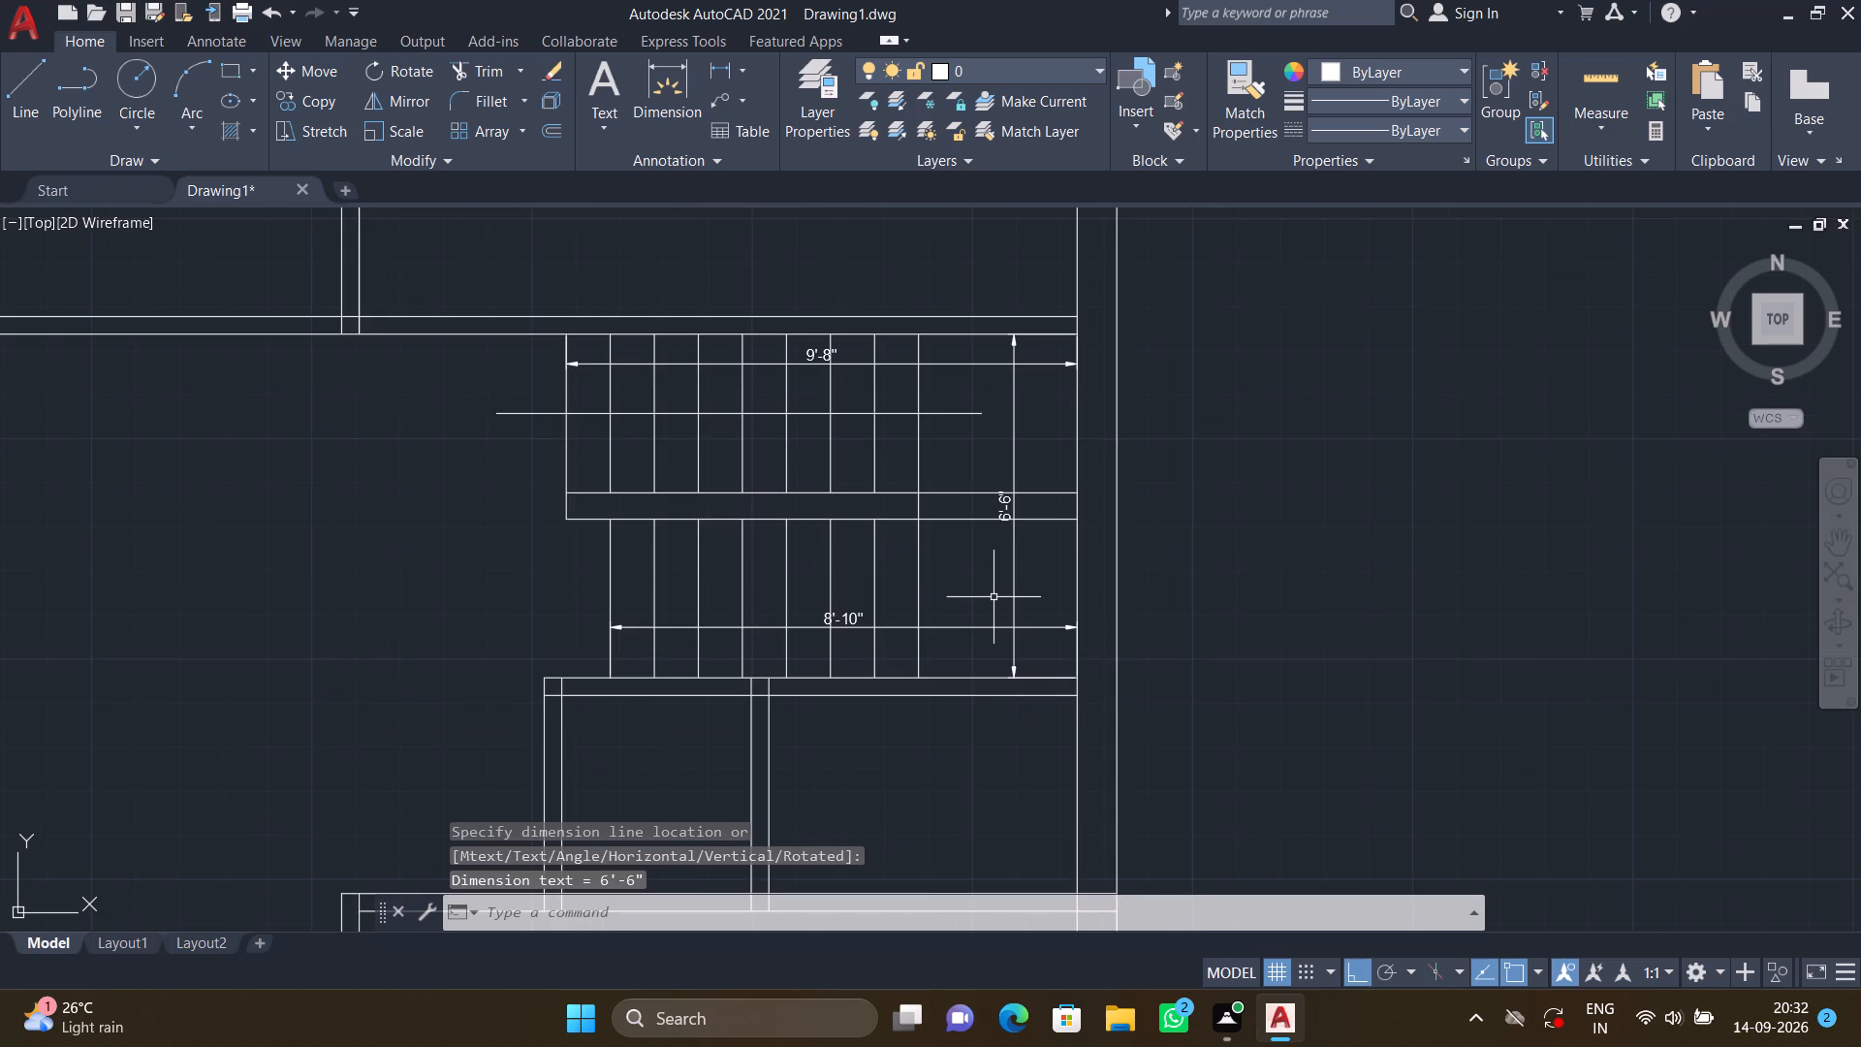
scroll(958, 592, down, 1)
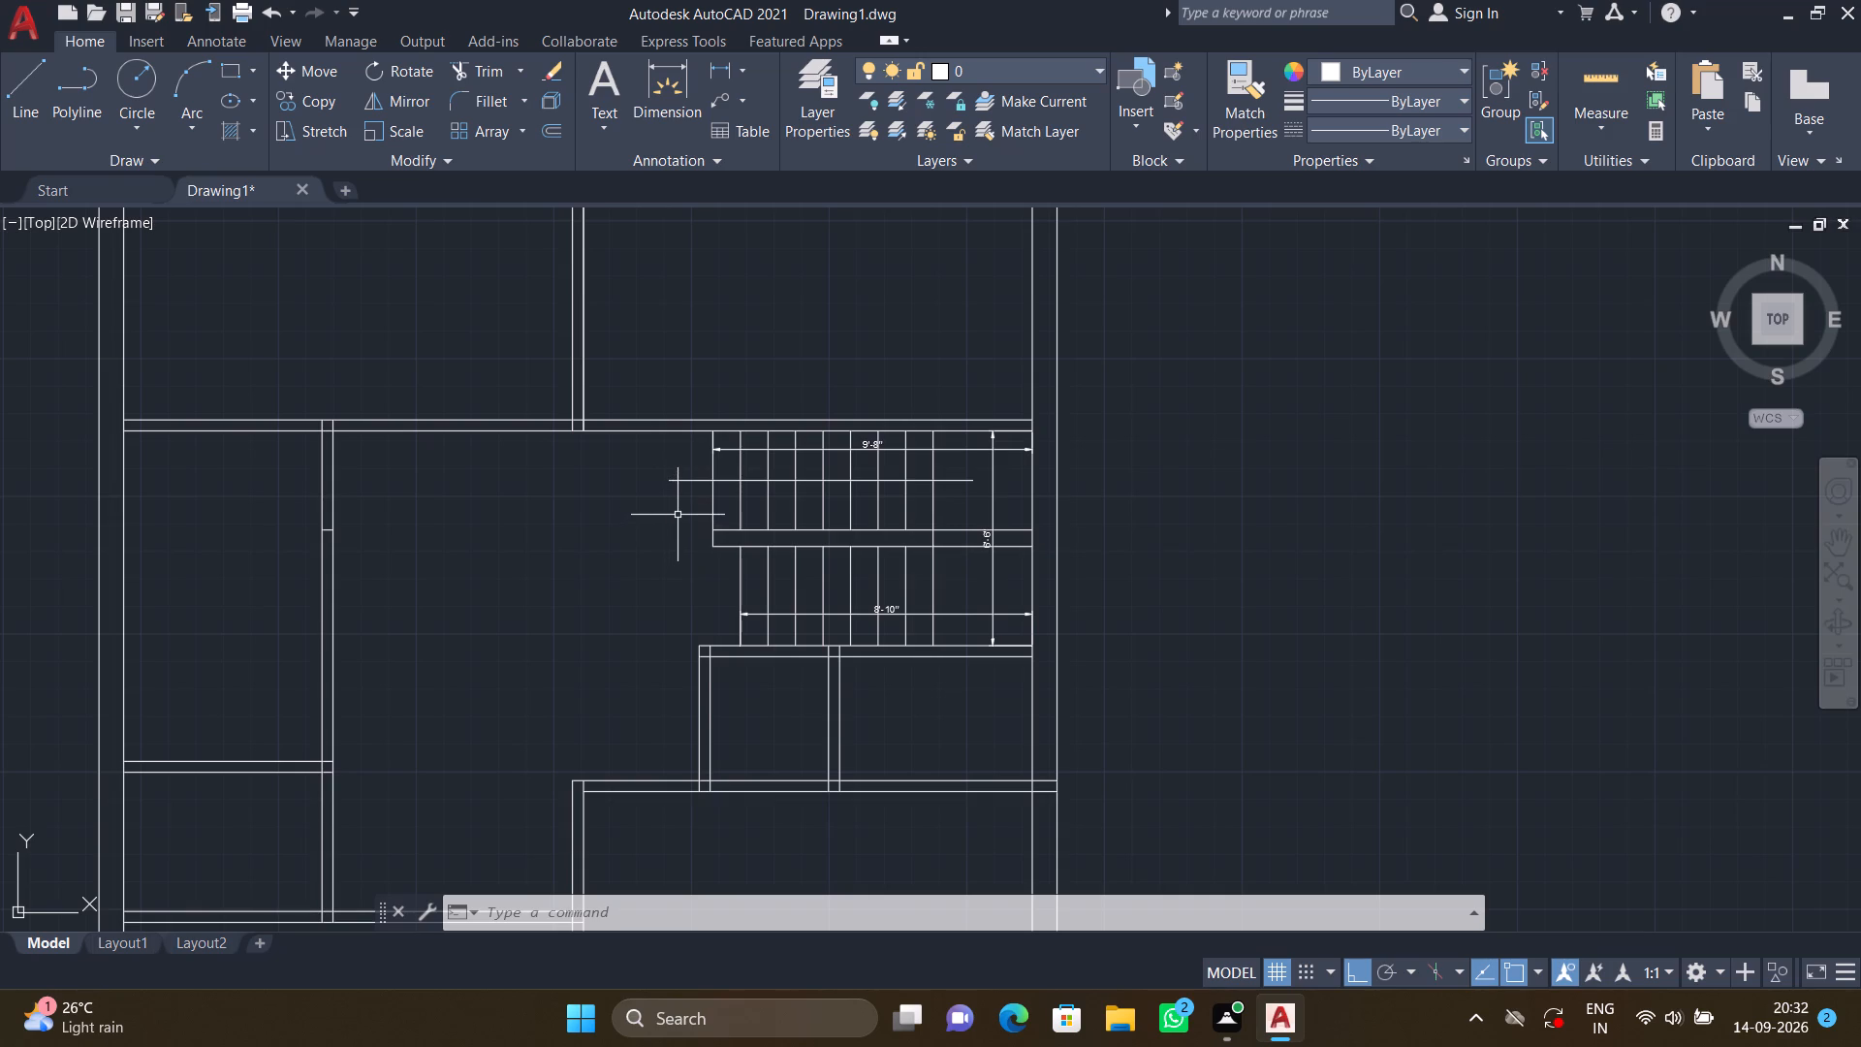
scroll(719, 510, down, 1)
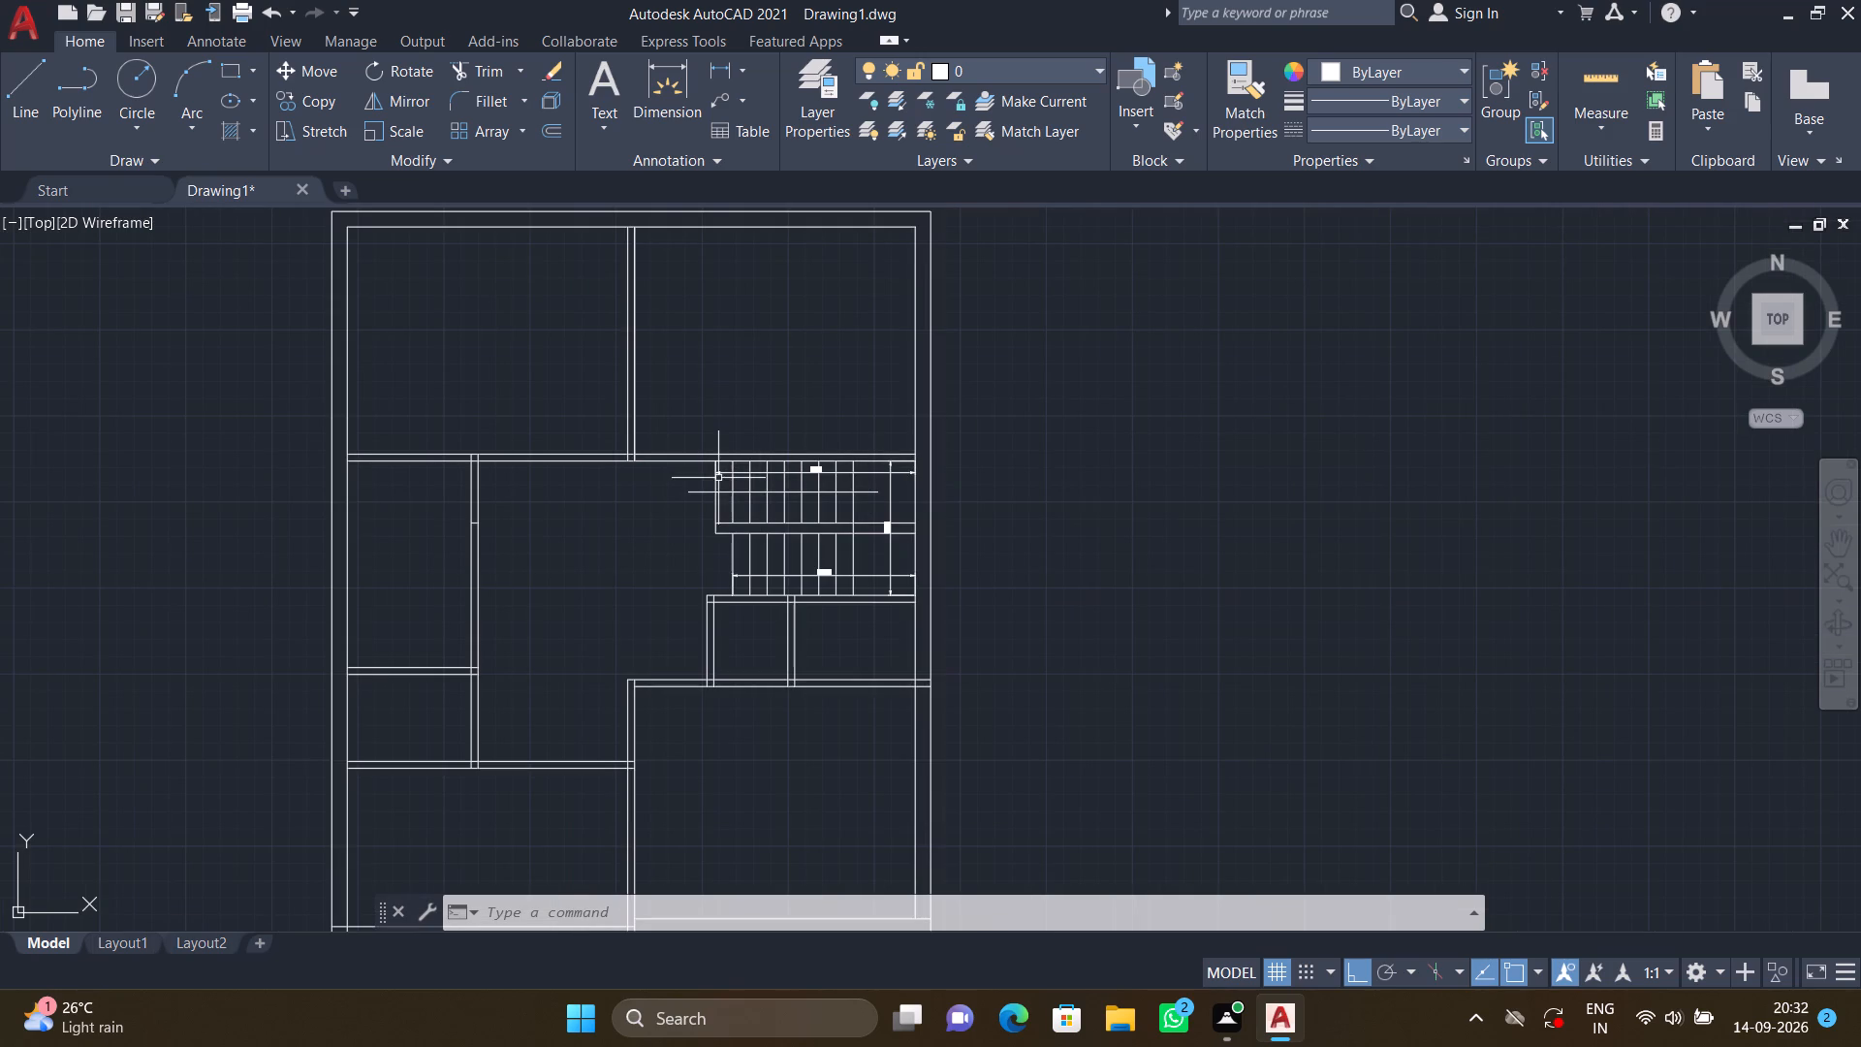
scroll(661, 547, down, 1)
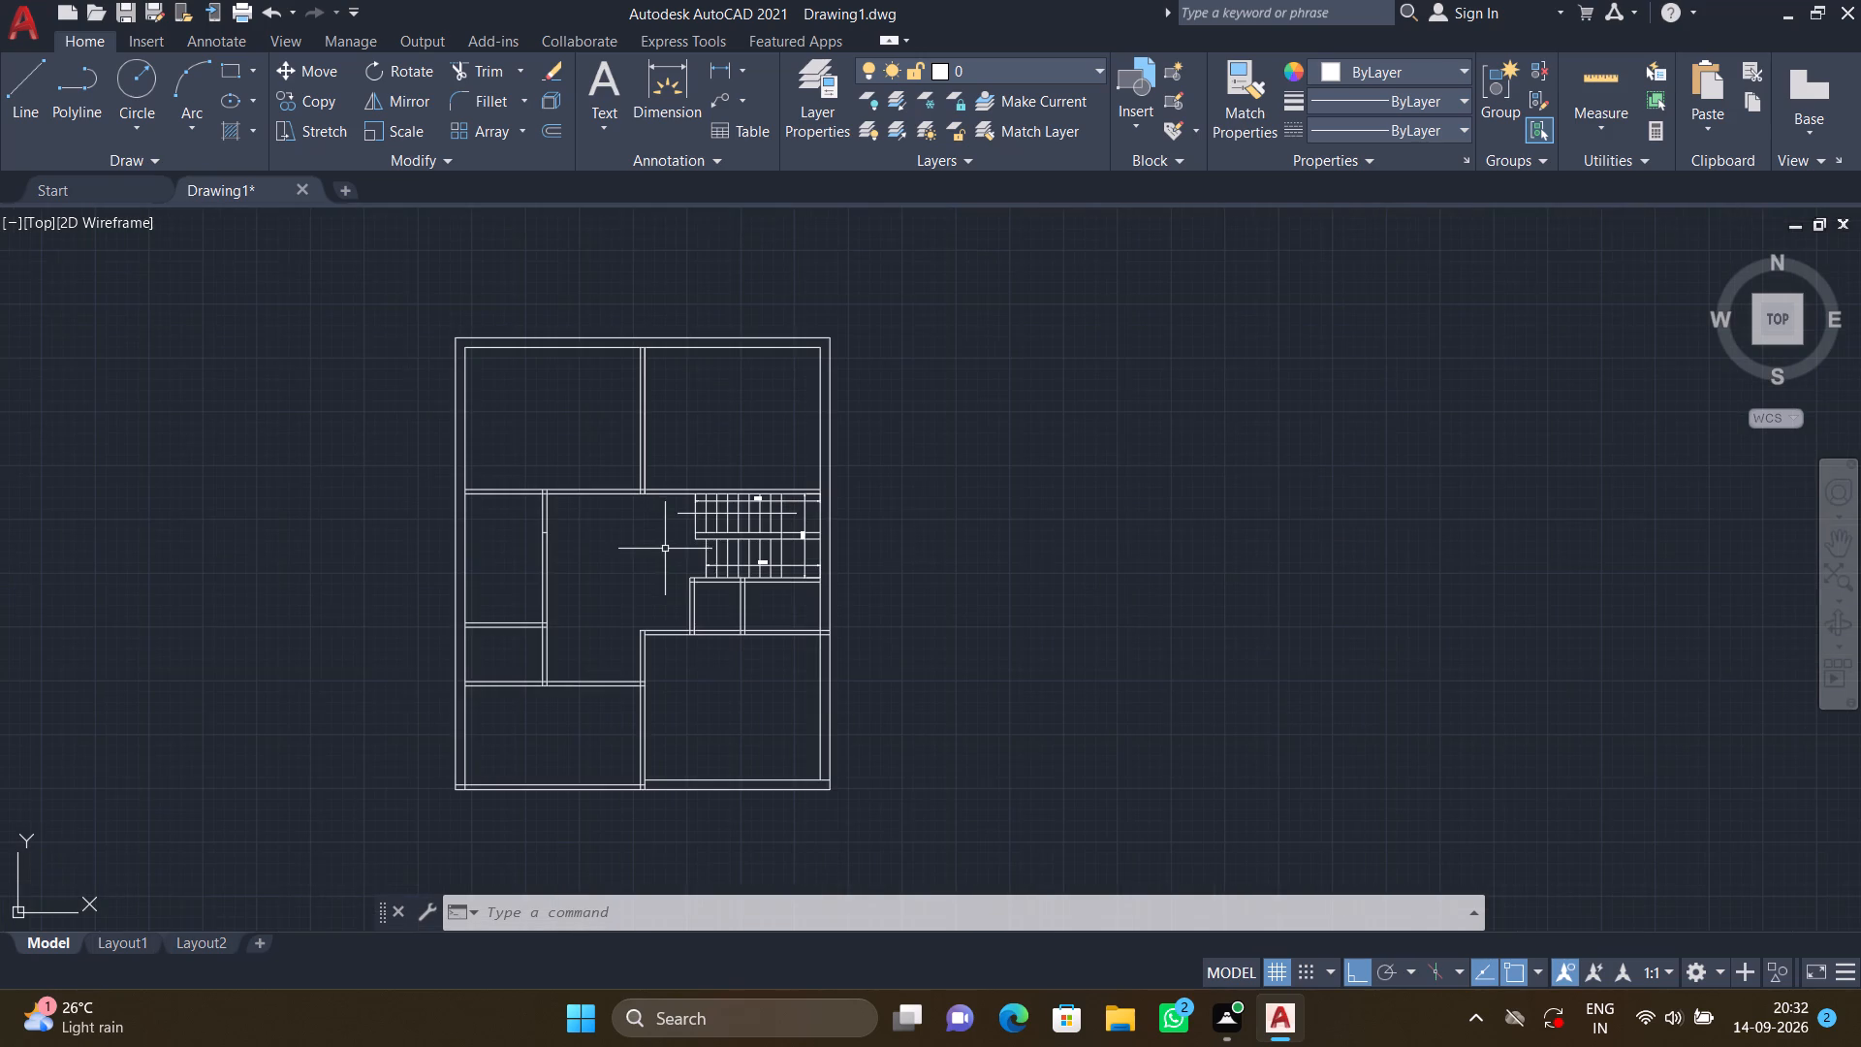
middle_drag(678, 537, 709, 440)
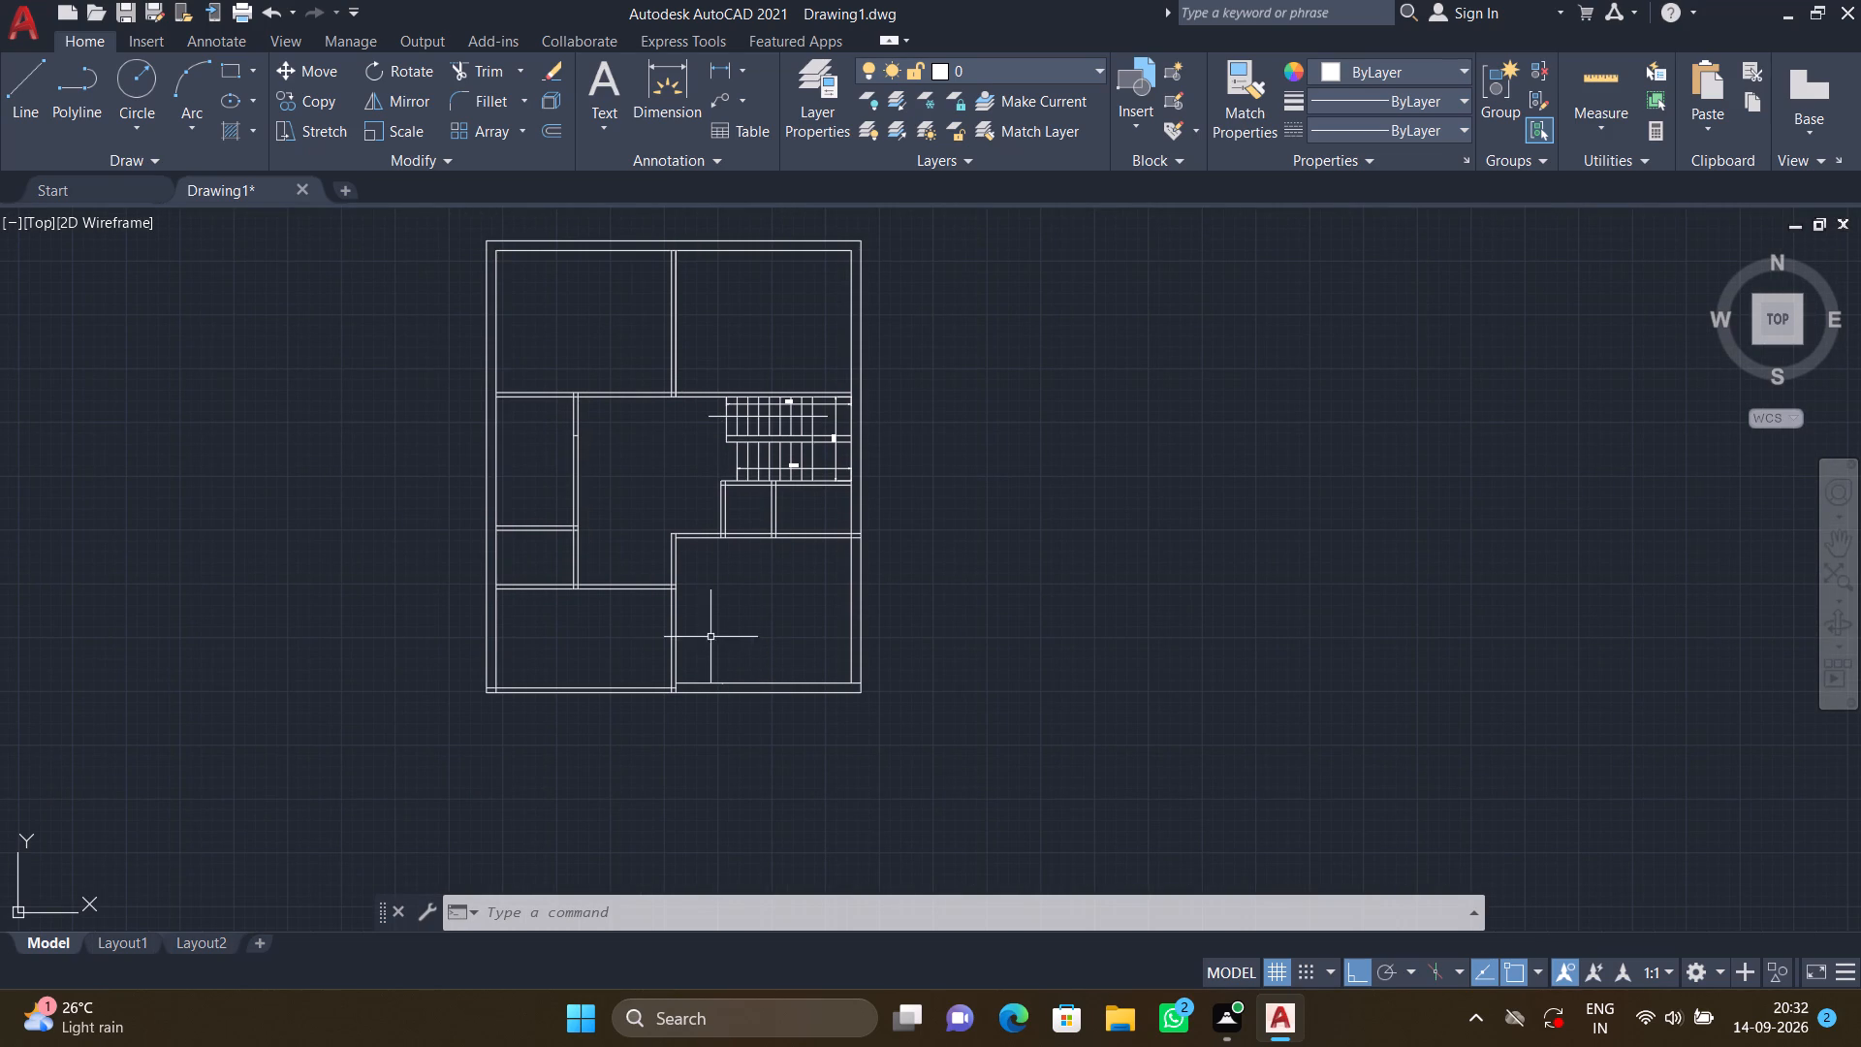
middle_drag(888, 531, 892, 570)
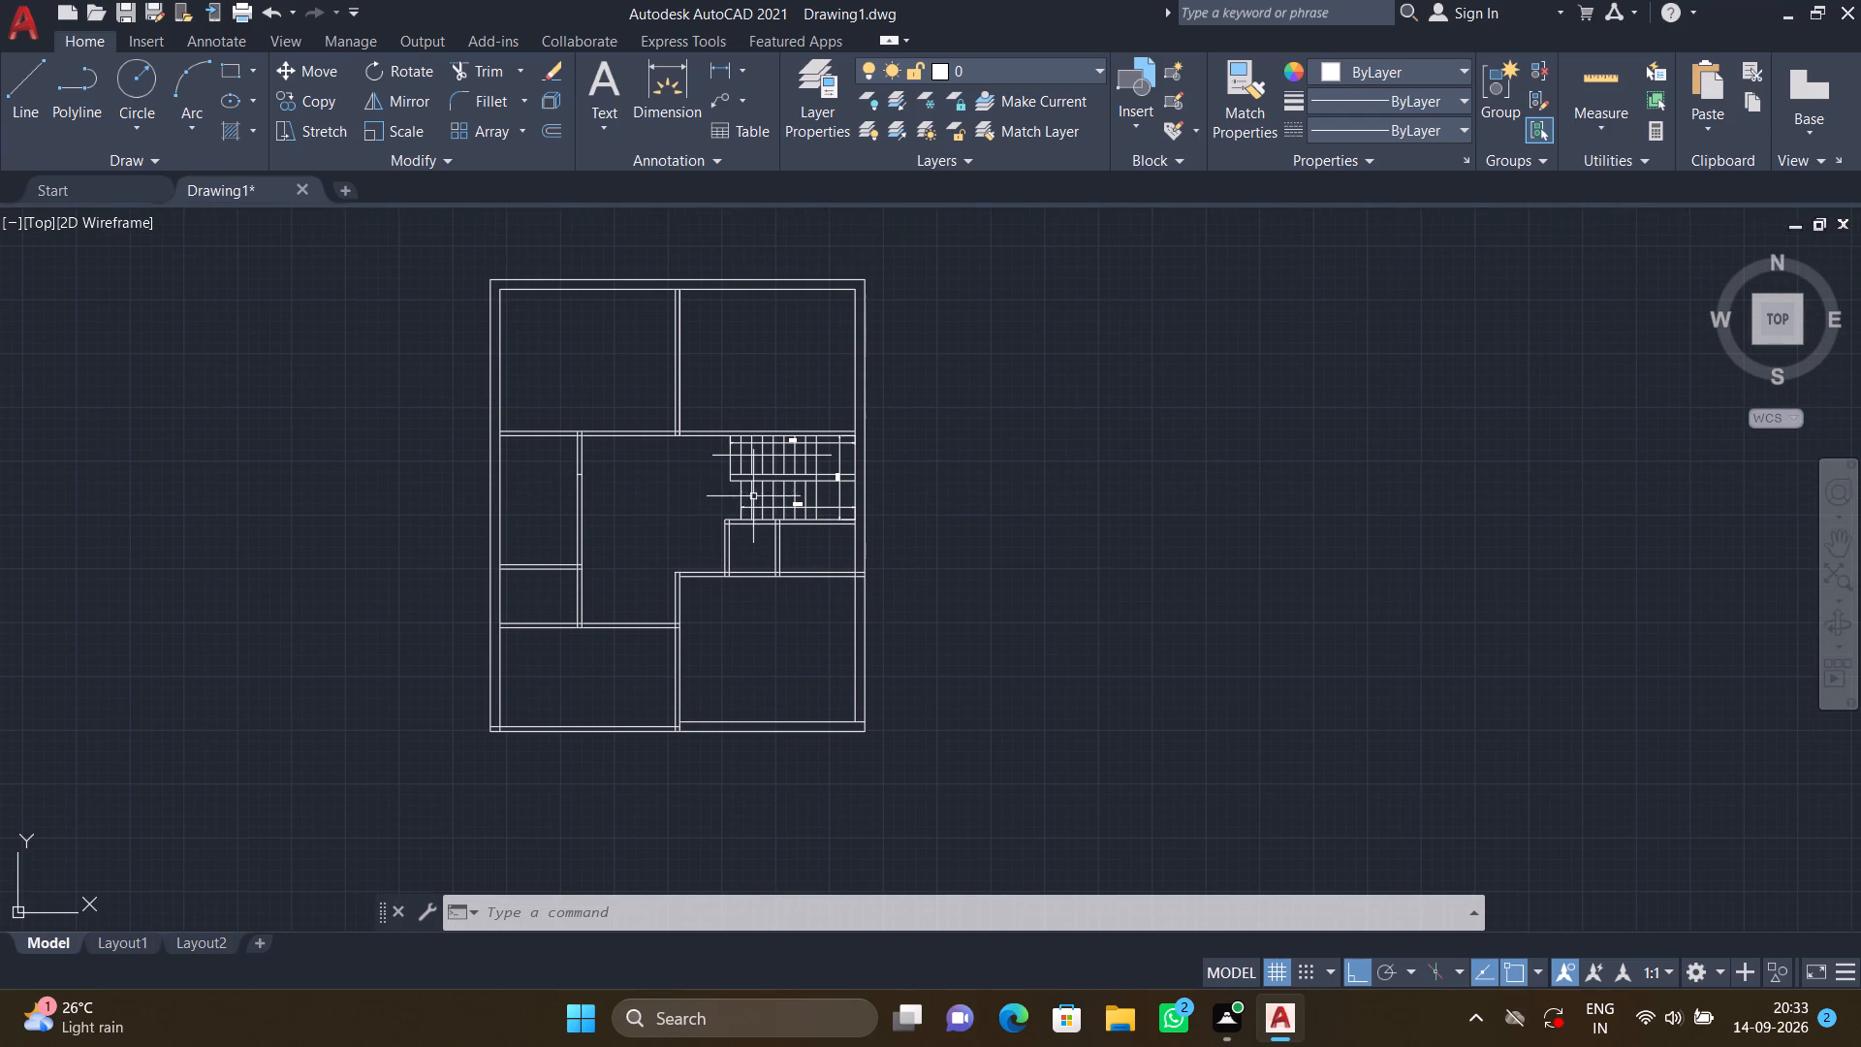
scroll(746, 490, up, 1)
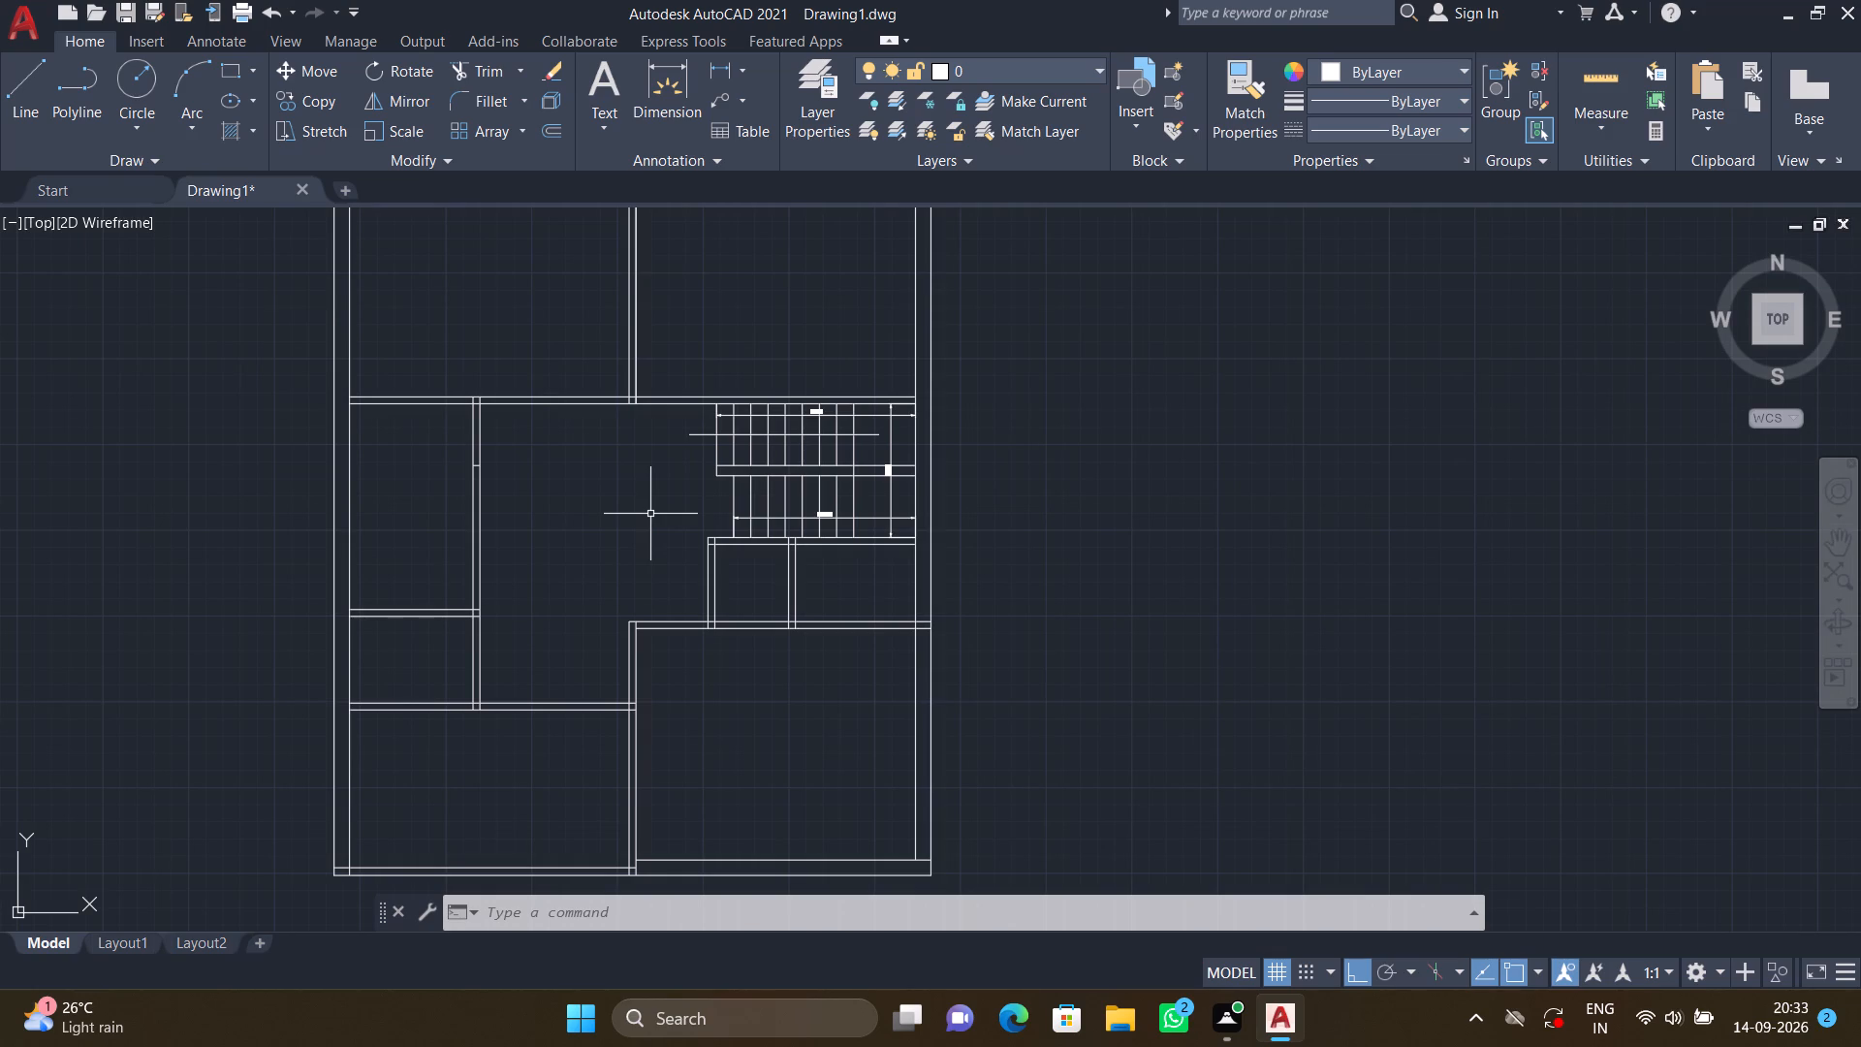
scroll(686, 452, down, 2)
scroll(861, 421, up, 1)
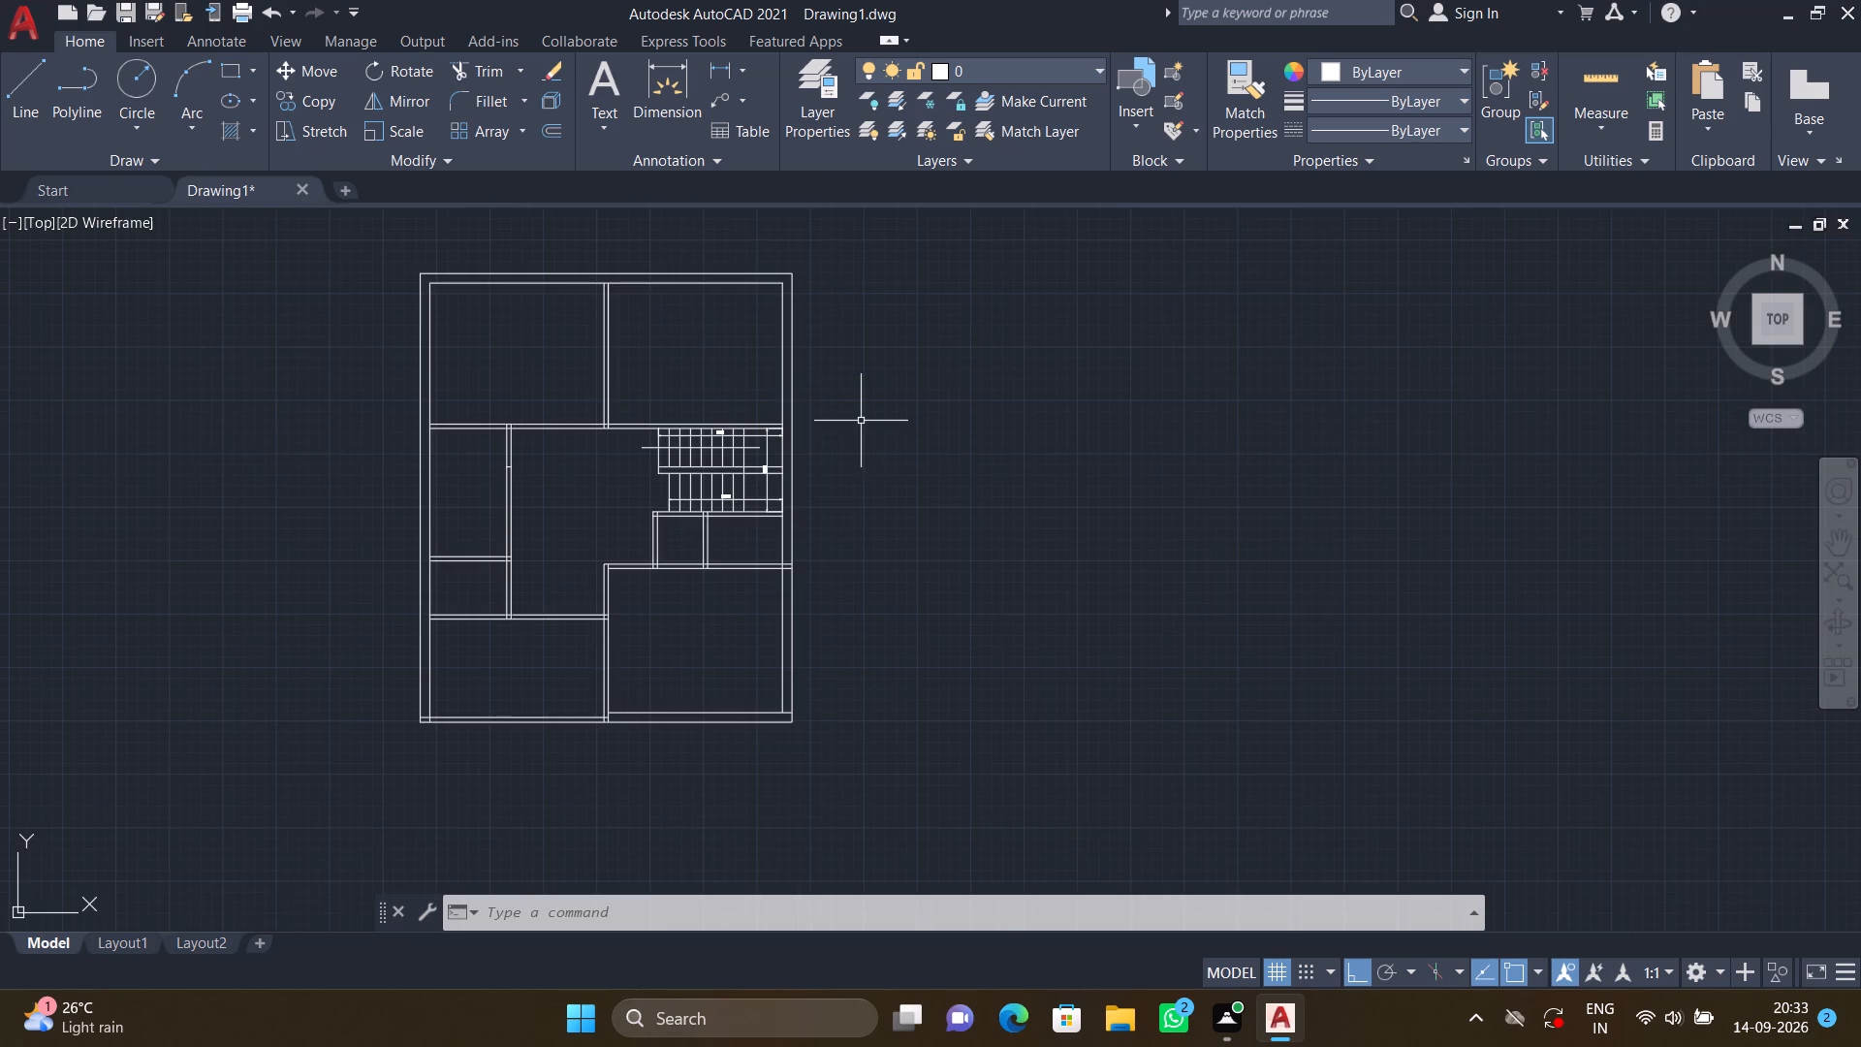
Draw a closed 4' by 9" rectangle from lines in the empty space to the right of the floor plan.
middle_drag(653, 628, 970, 603)
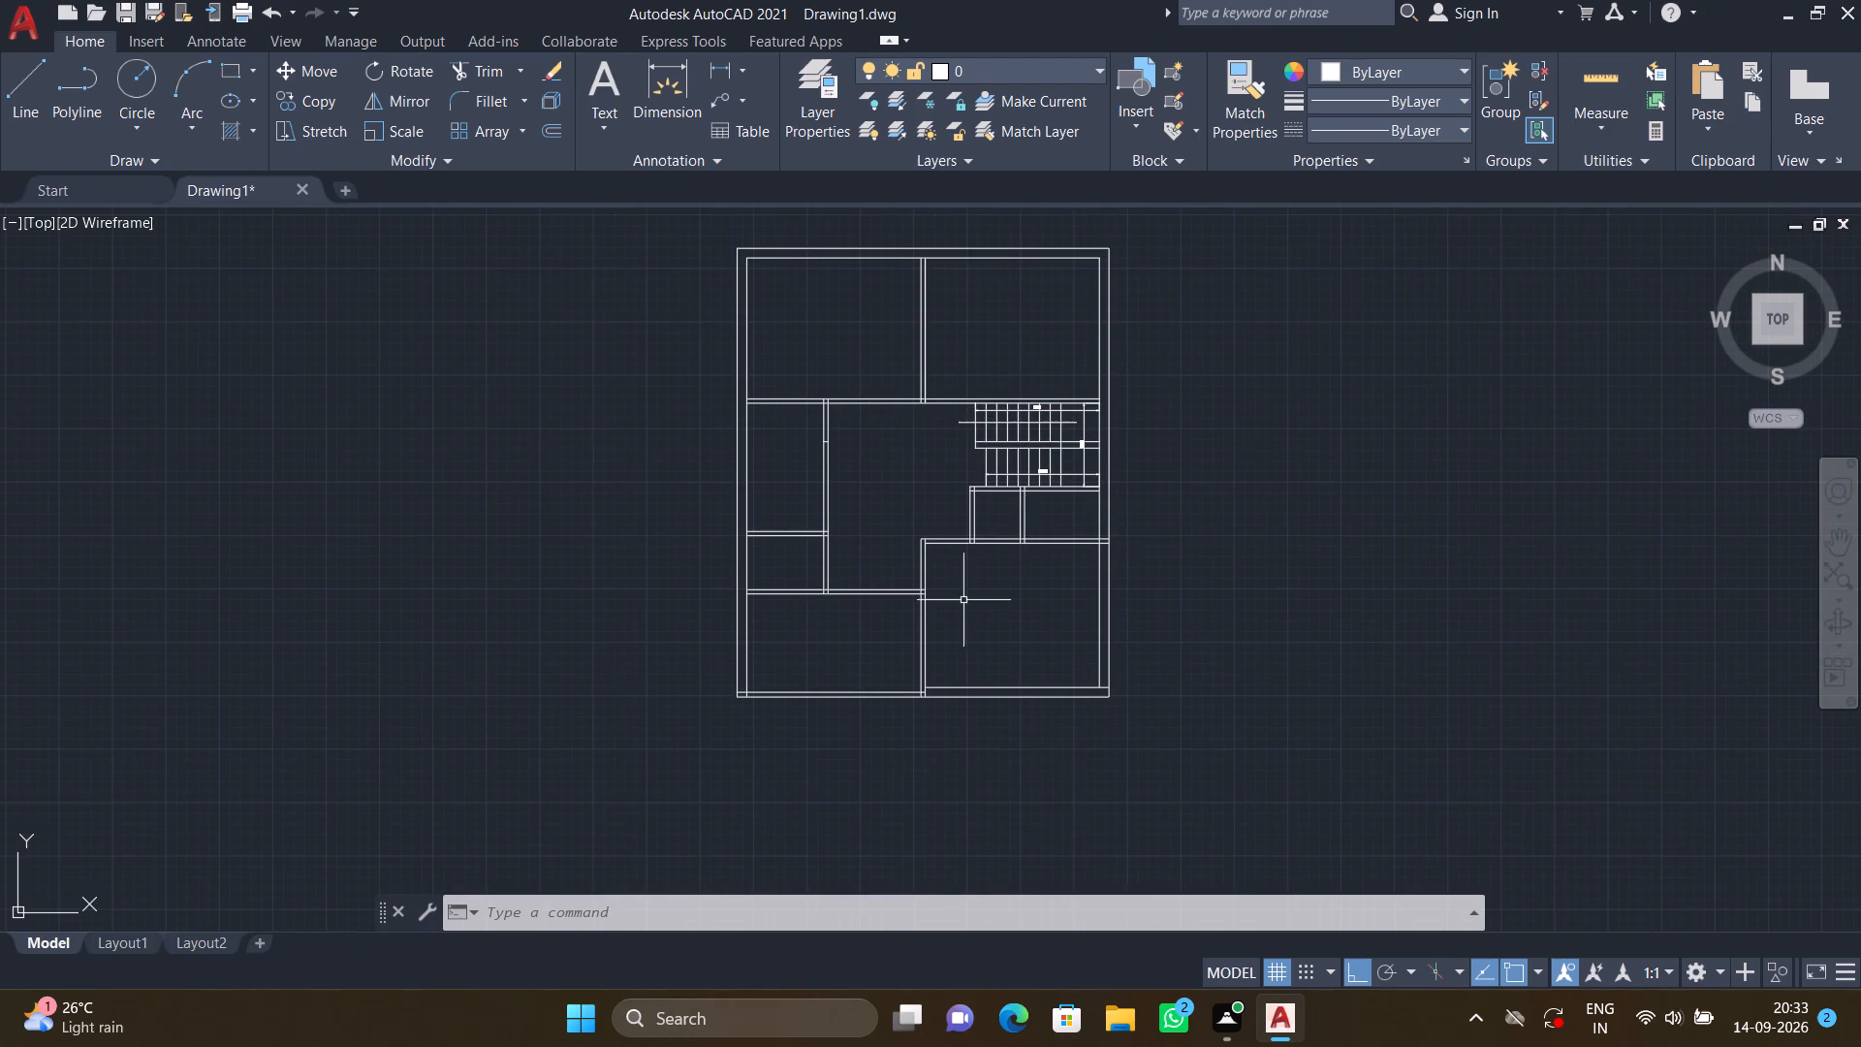
key(l)
key(Return)
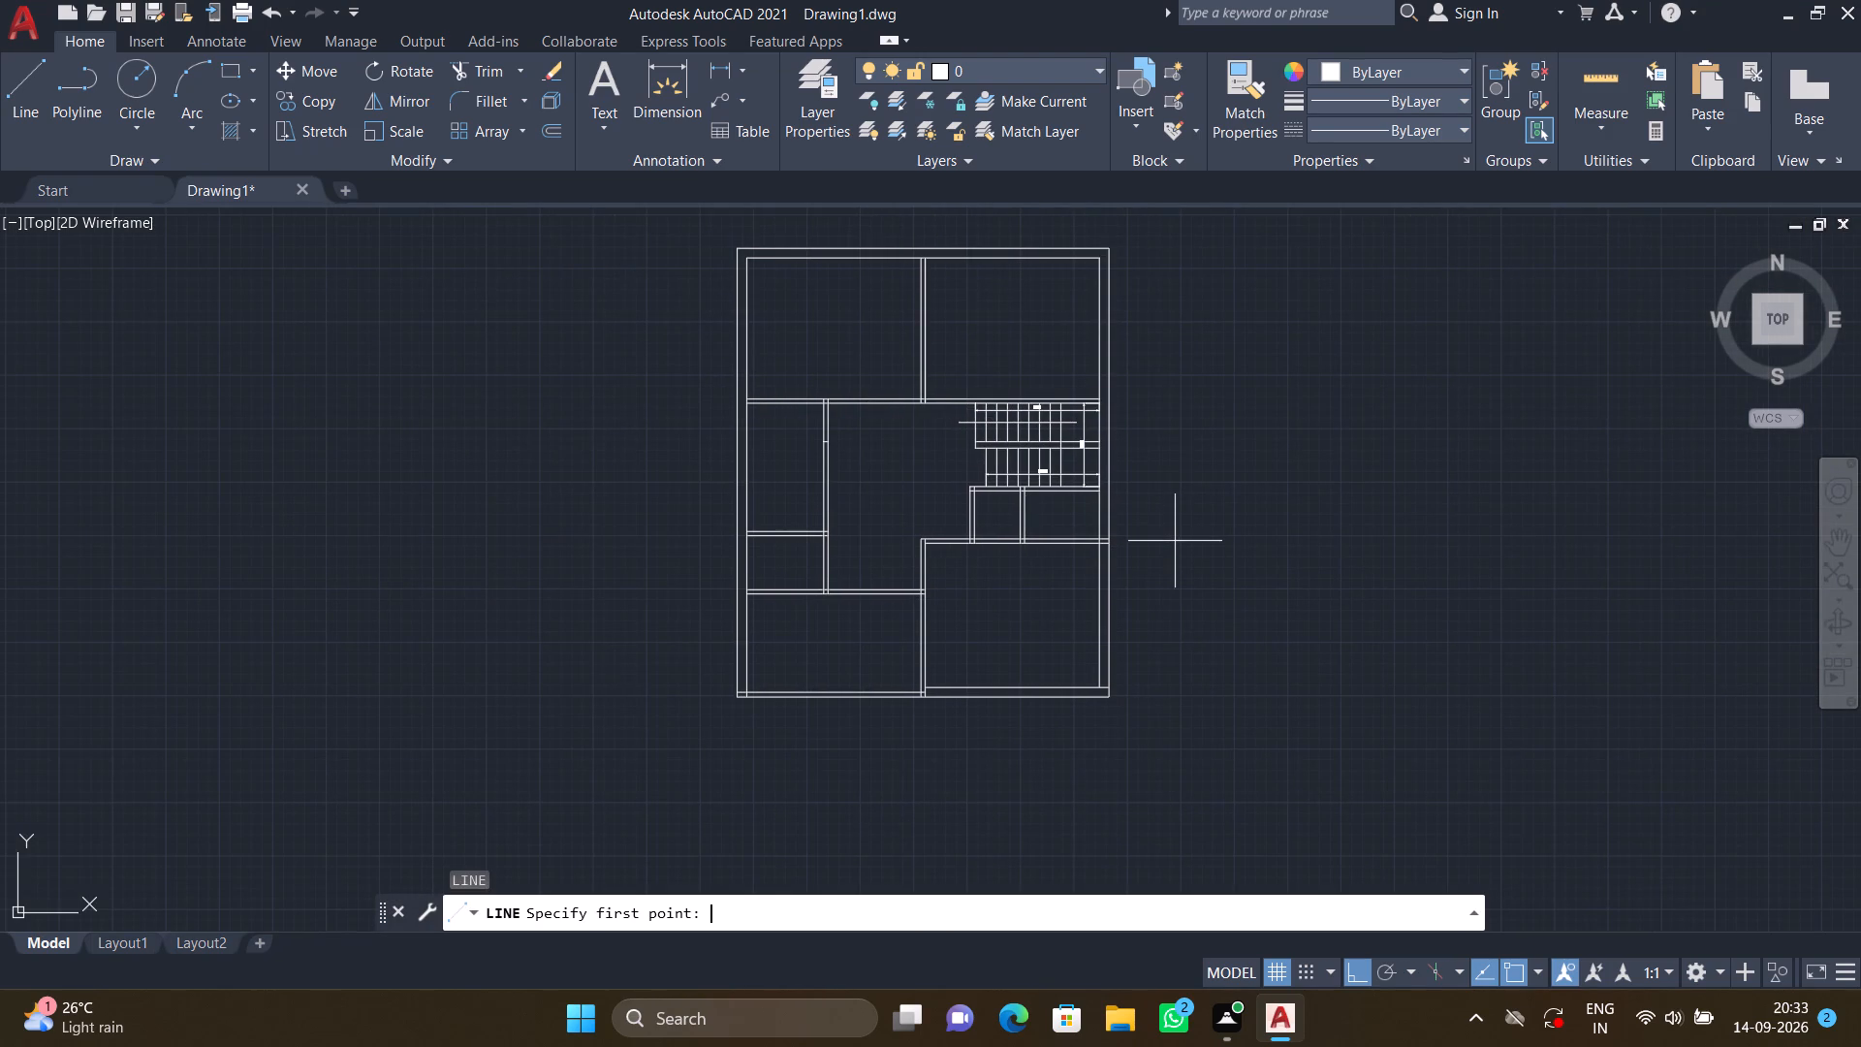
click(1289, 432)
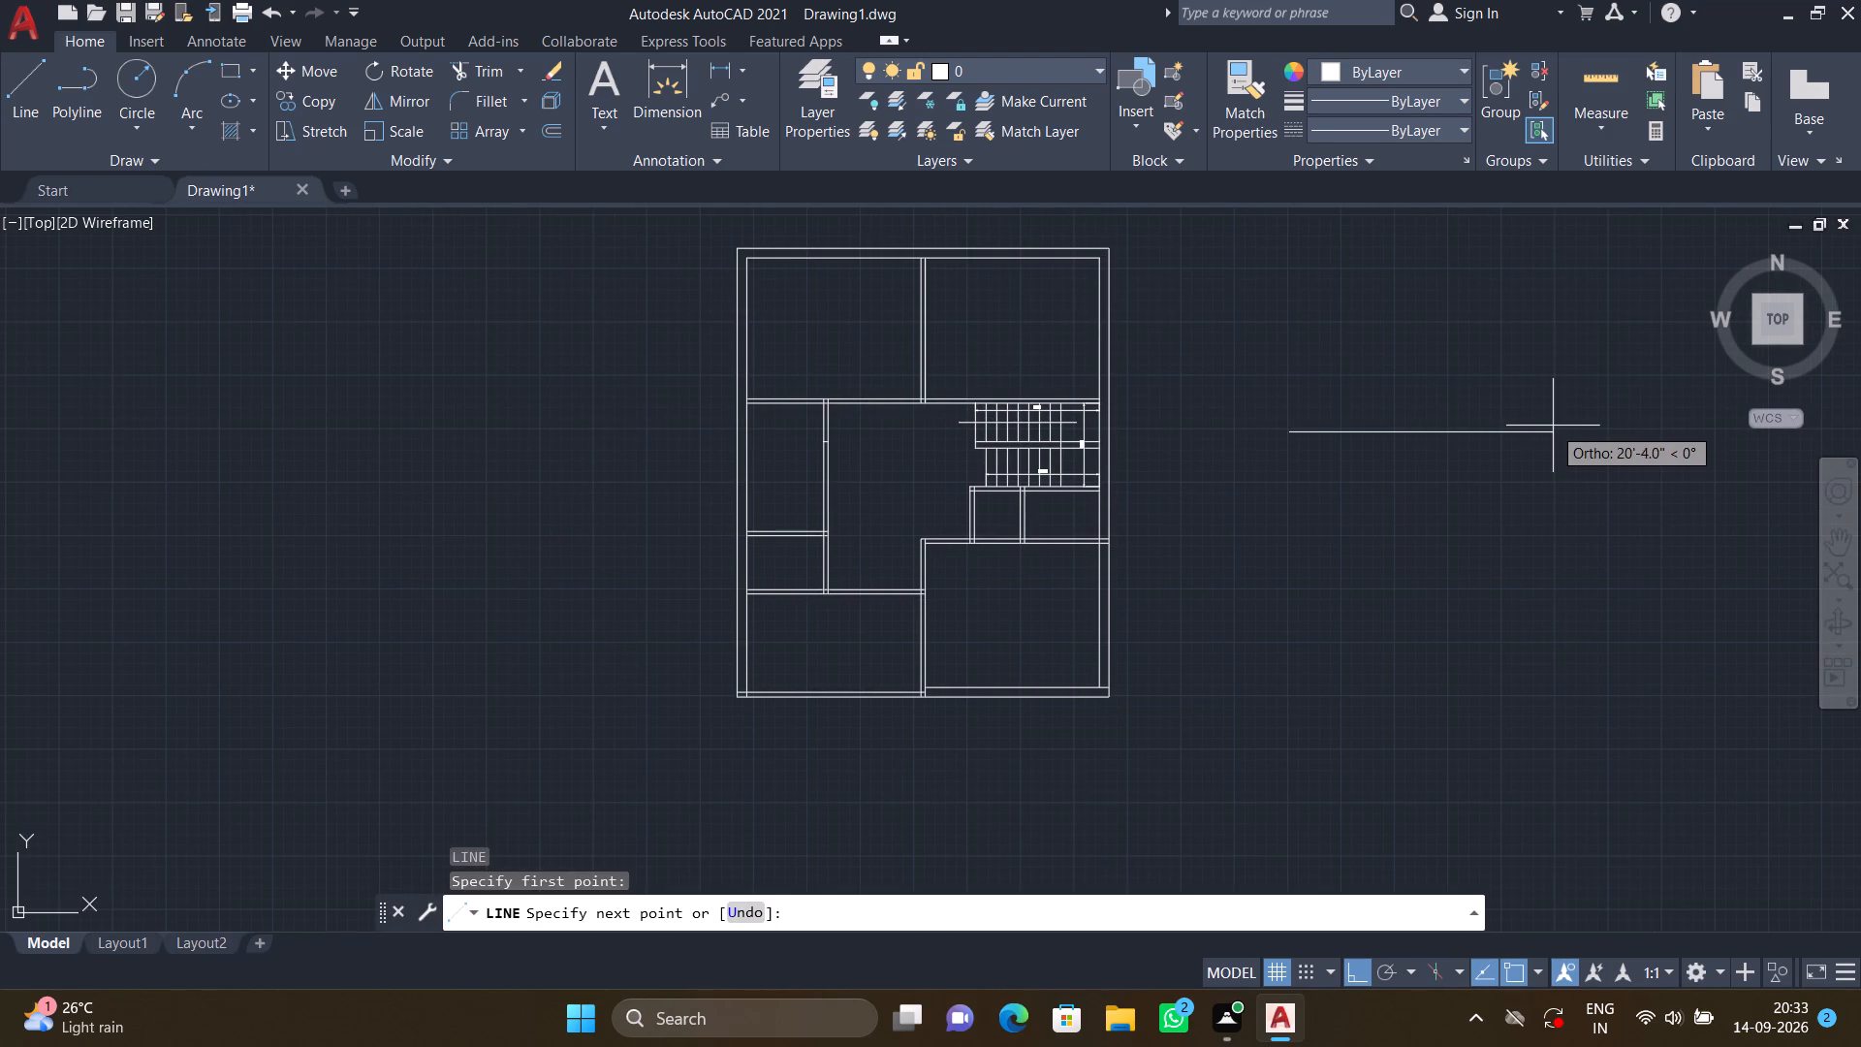
key(4)
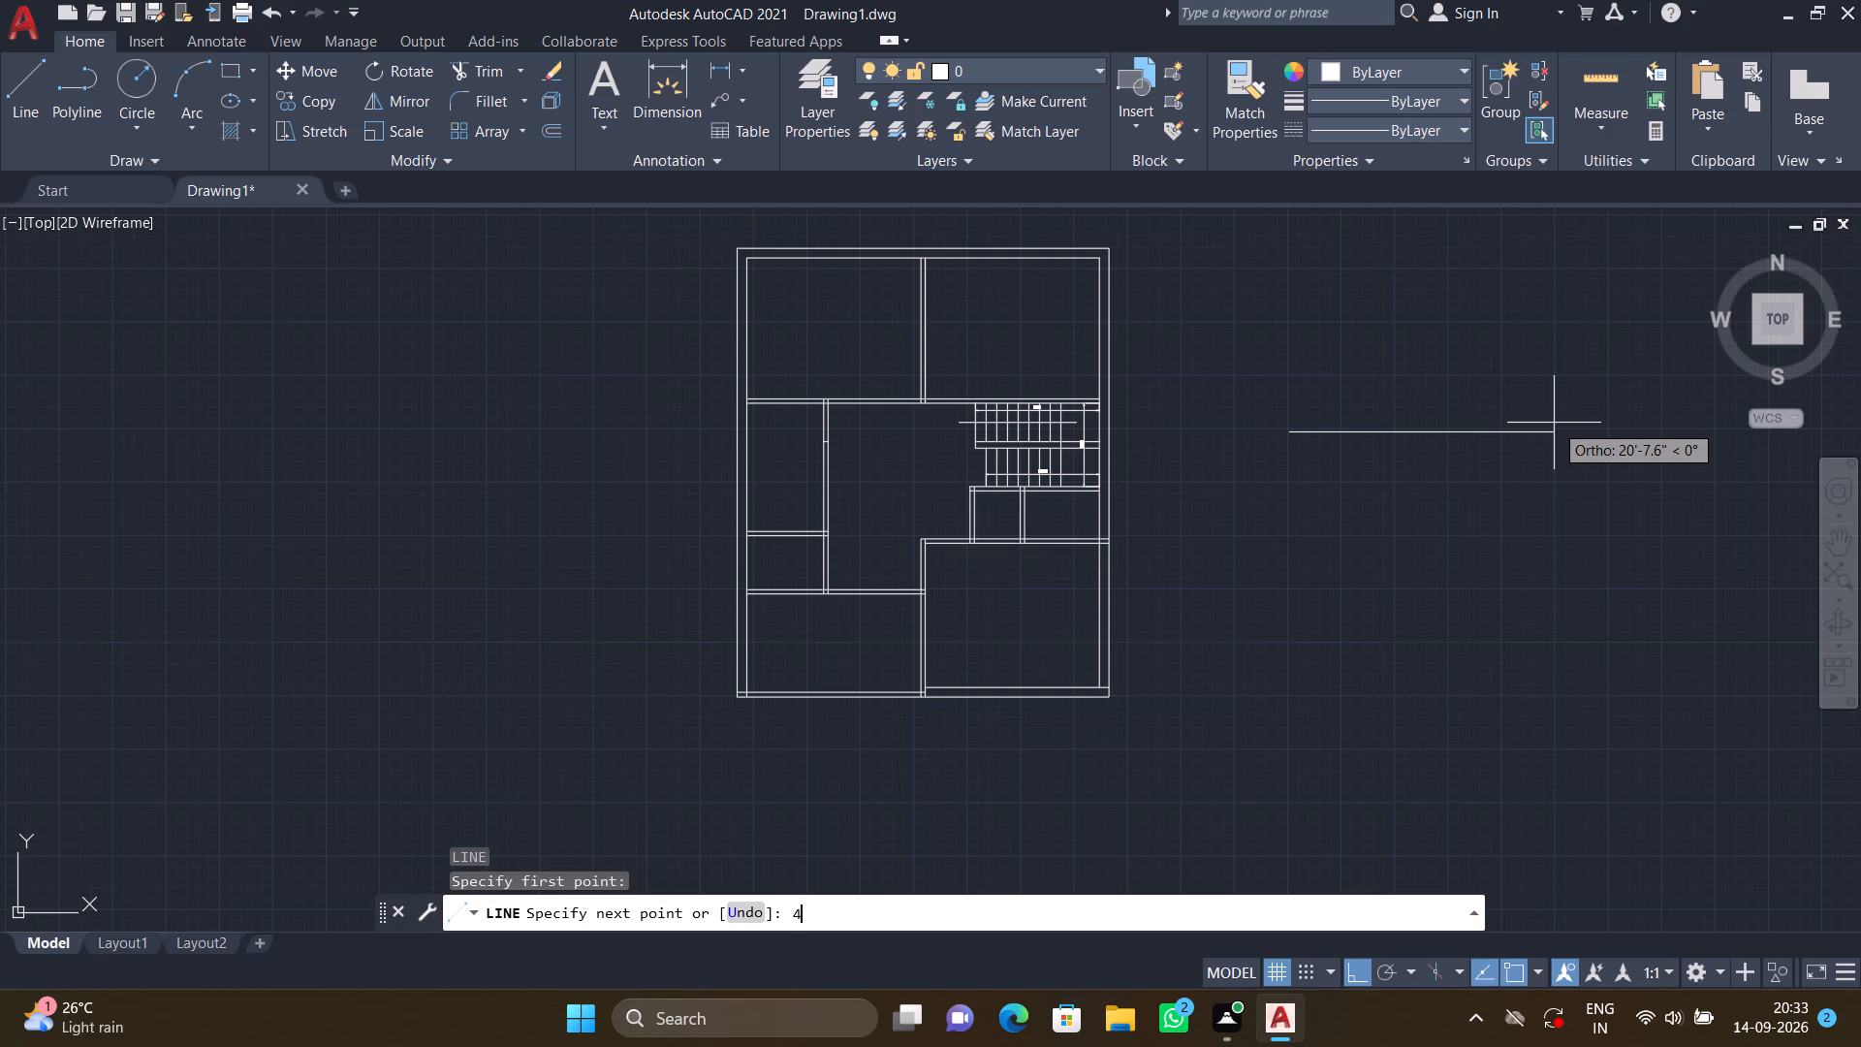
key(apostrophe)
key(Return)
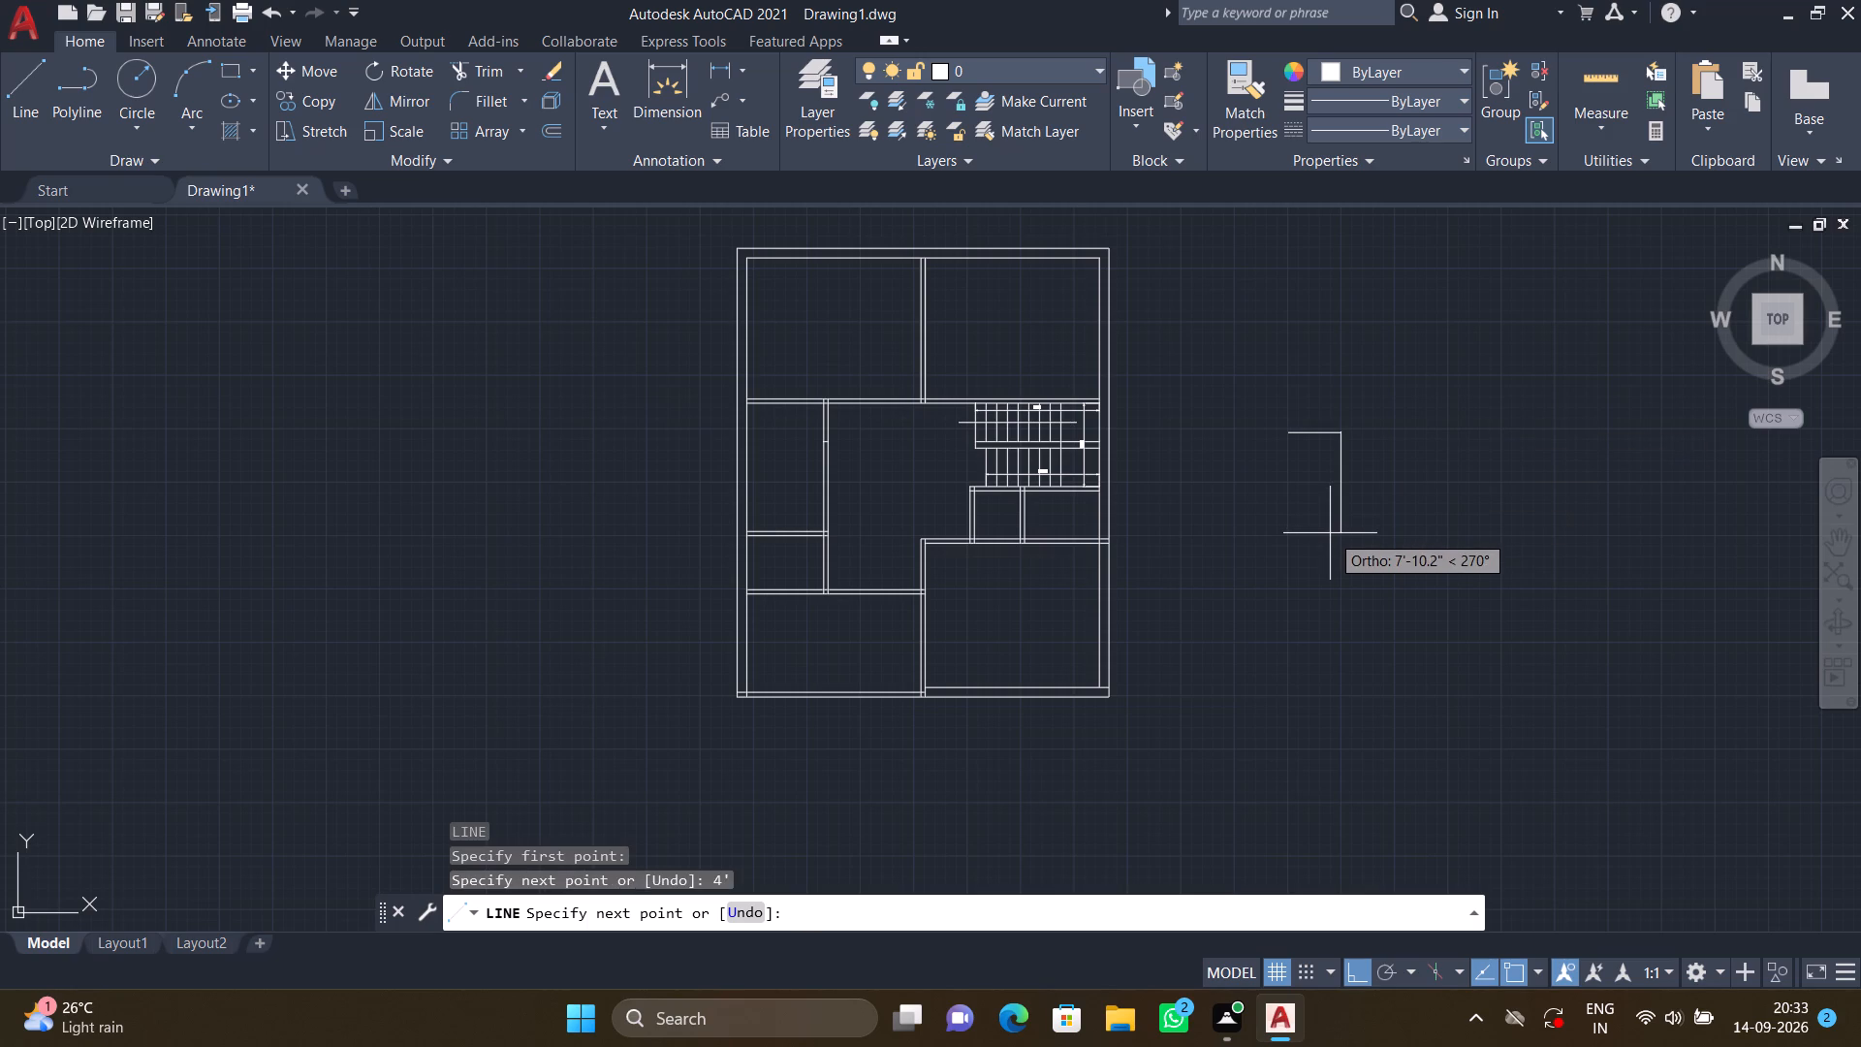
text(9")
key(Return)
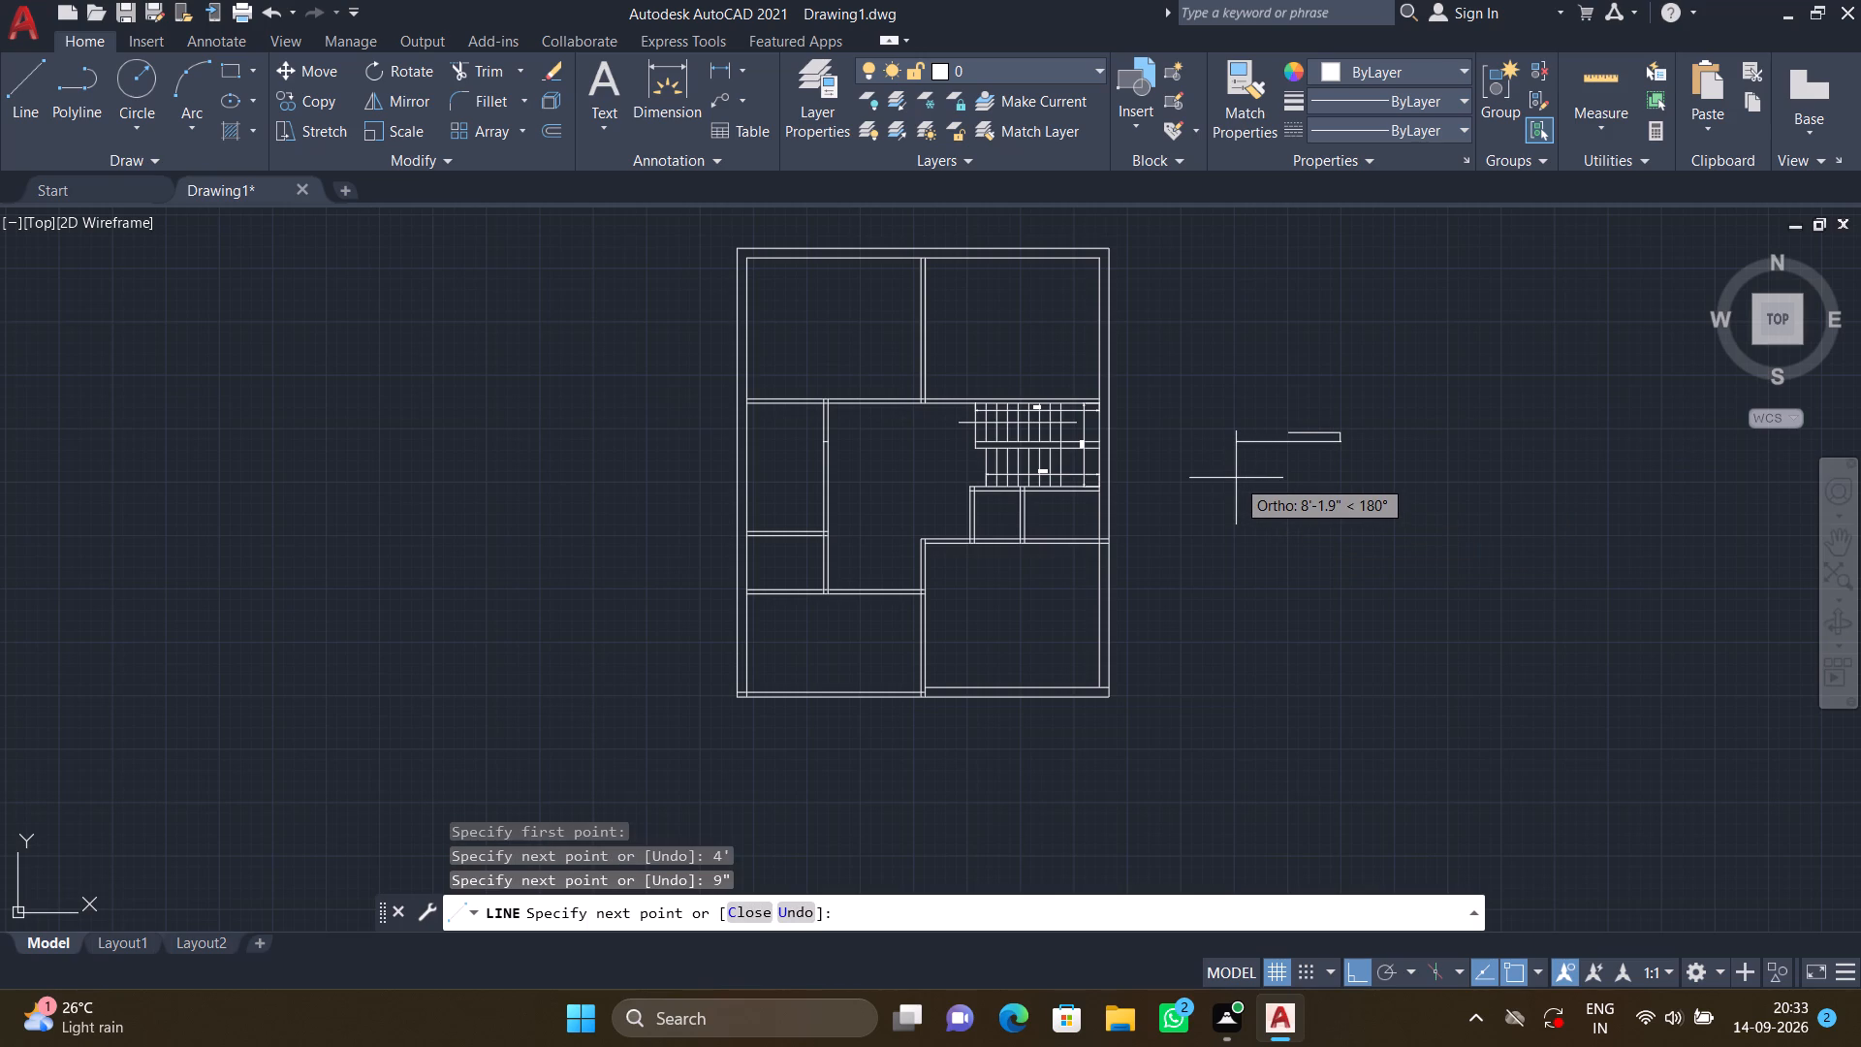
key(4)
key(apostrophe)
key(Return)
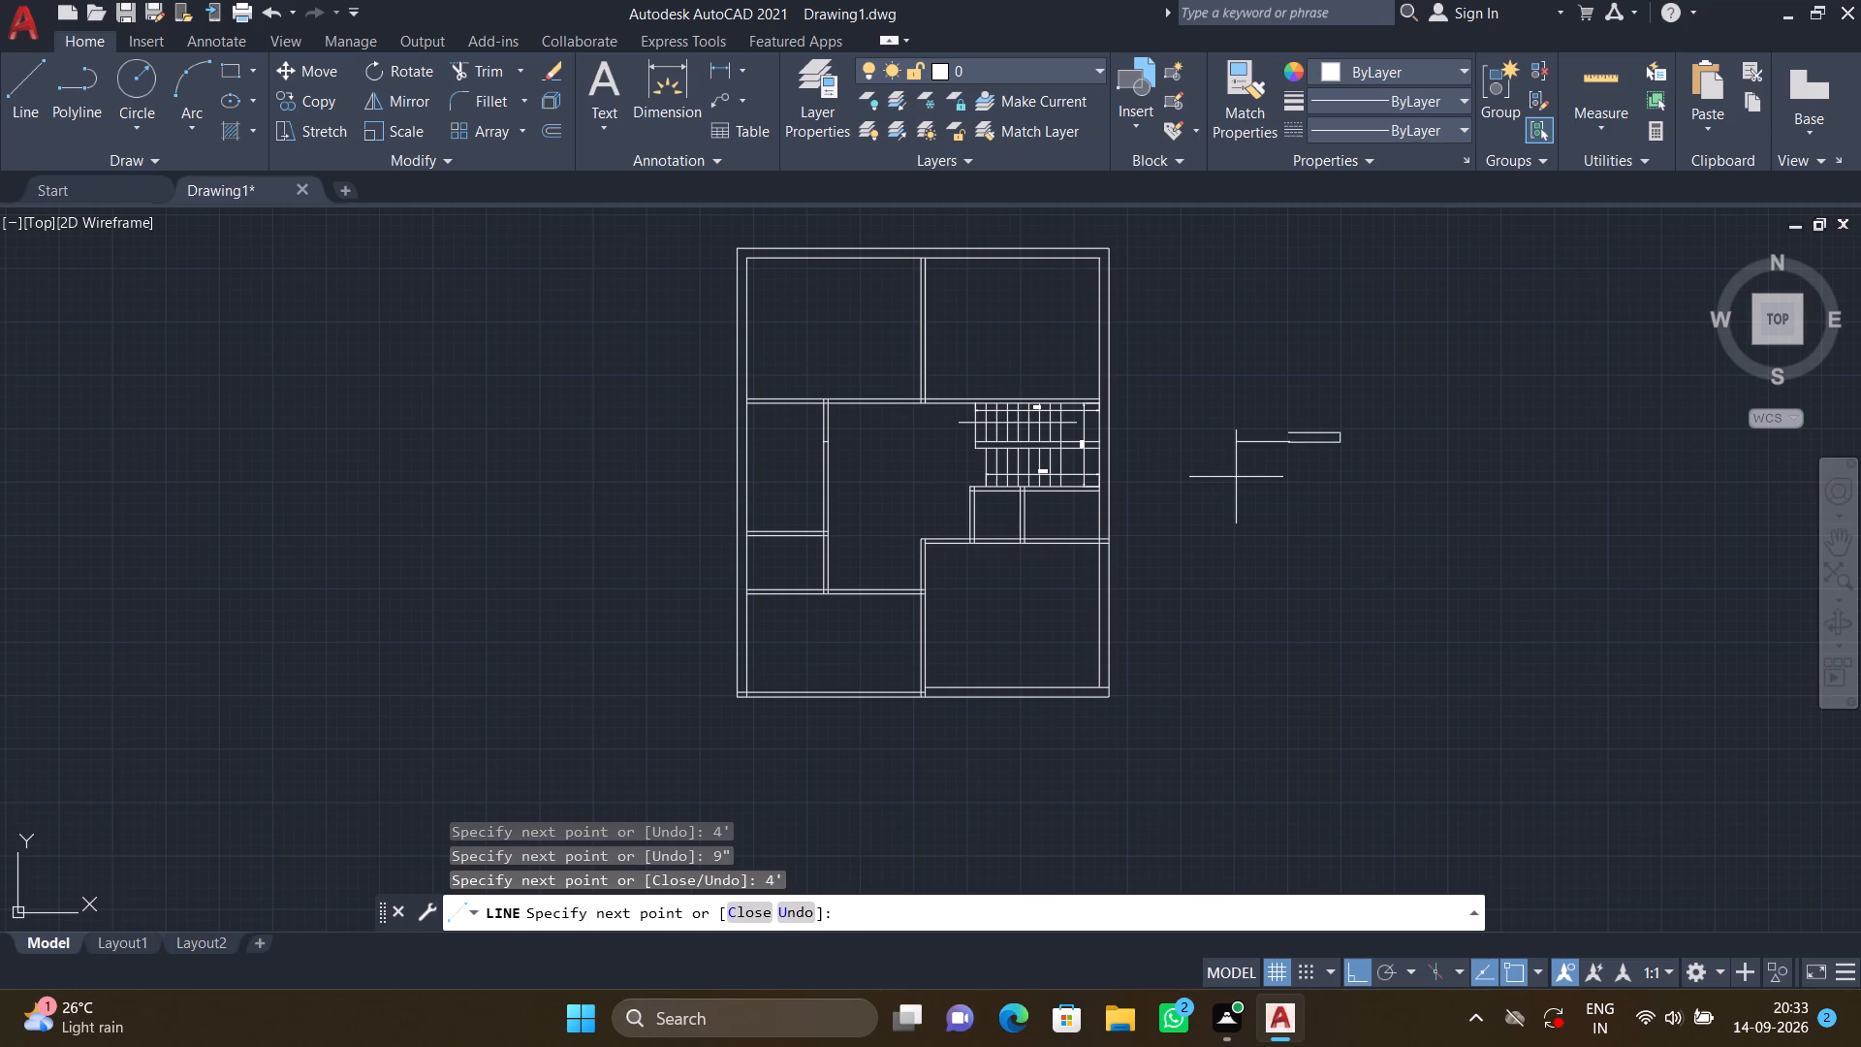
text(9")
key(Return)
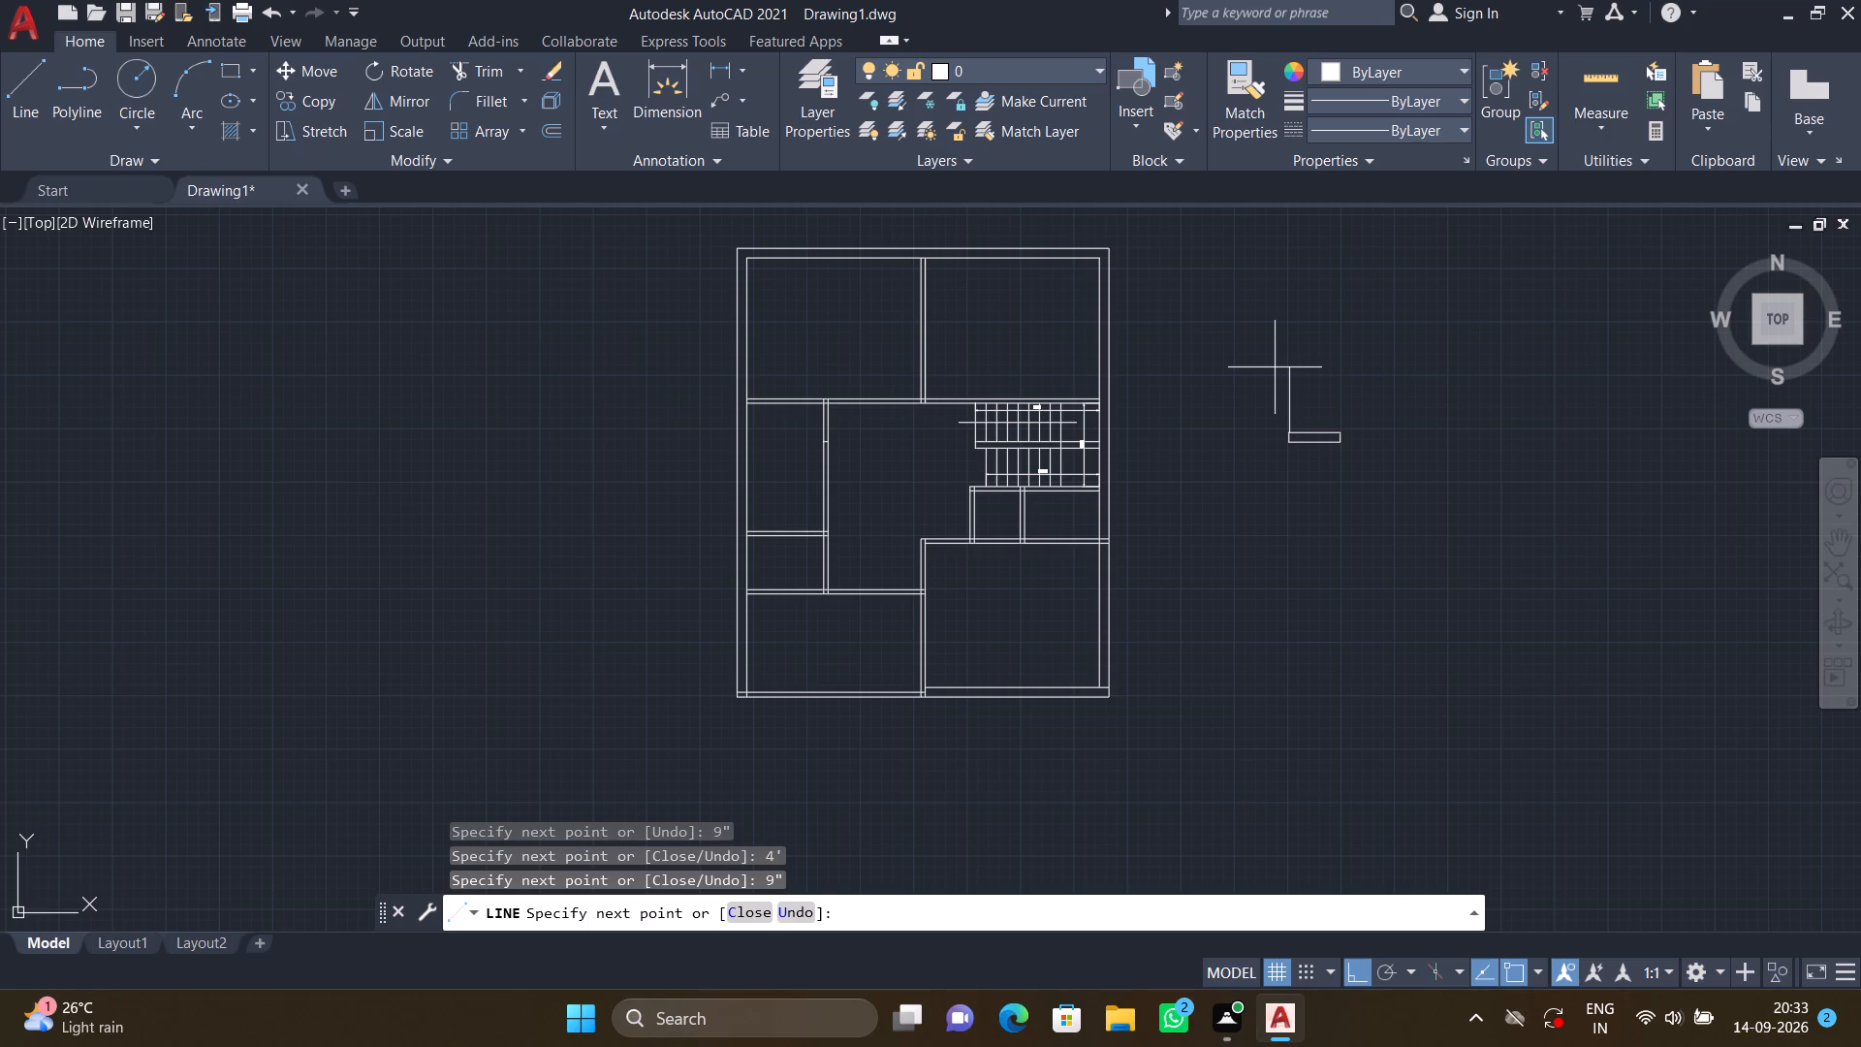
key(Return)
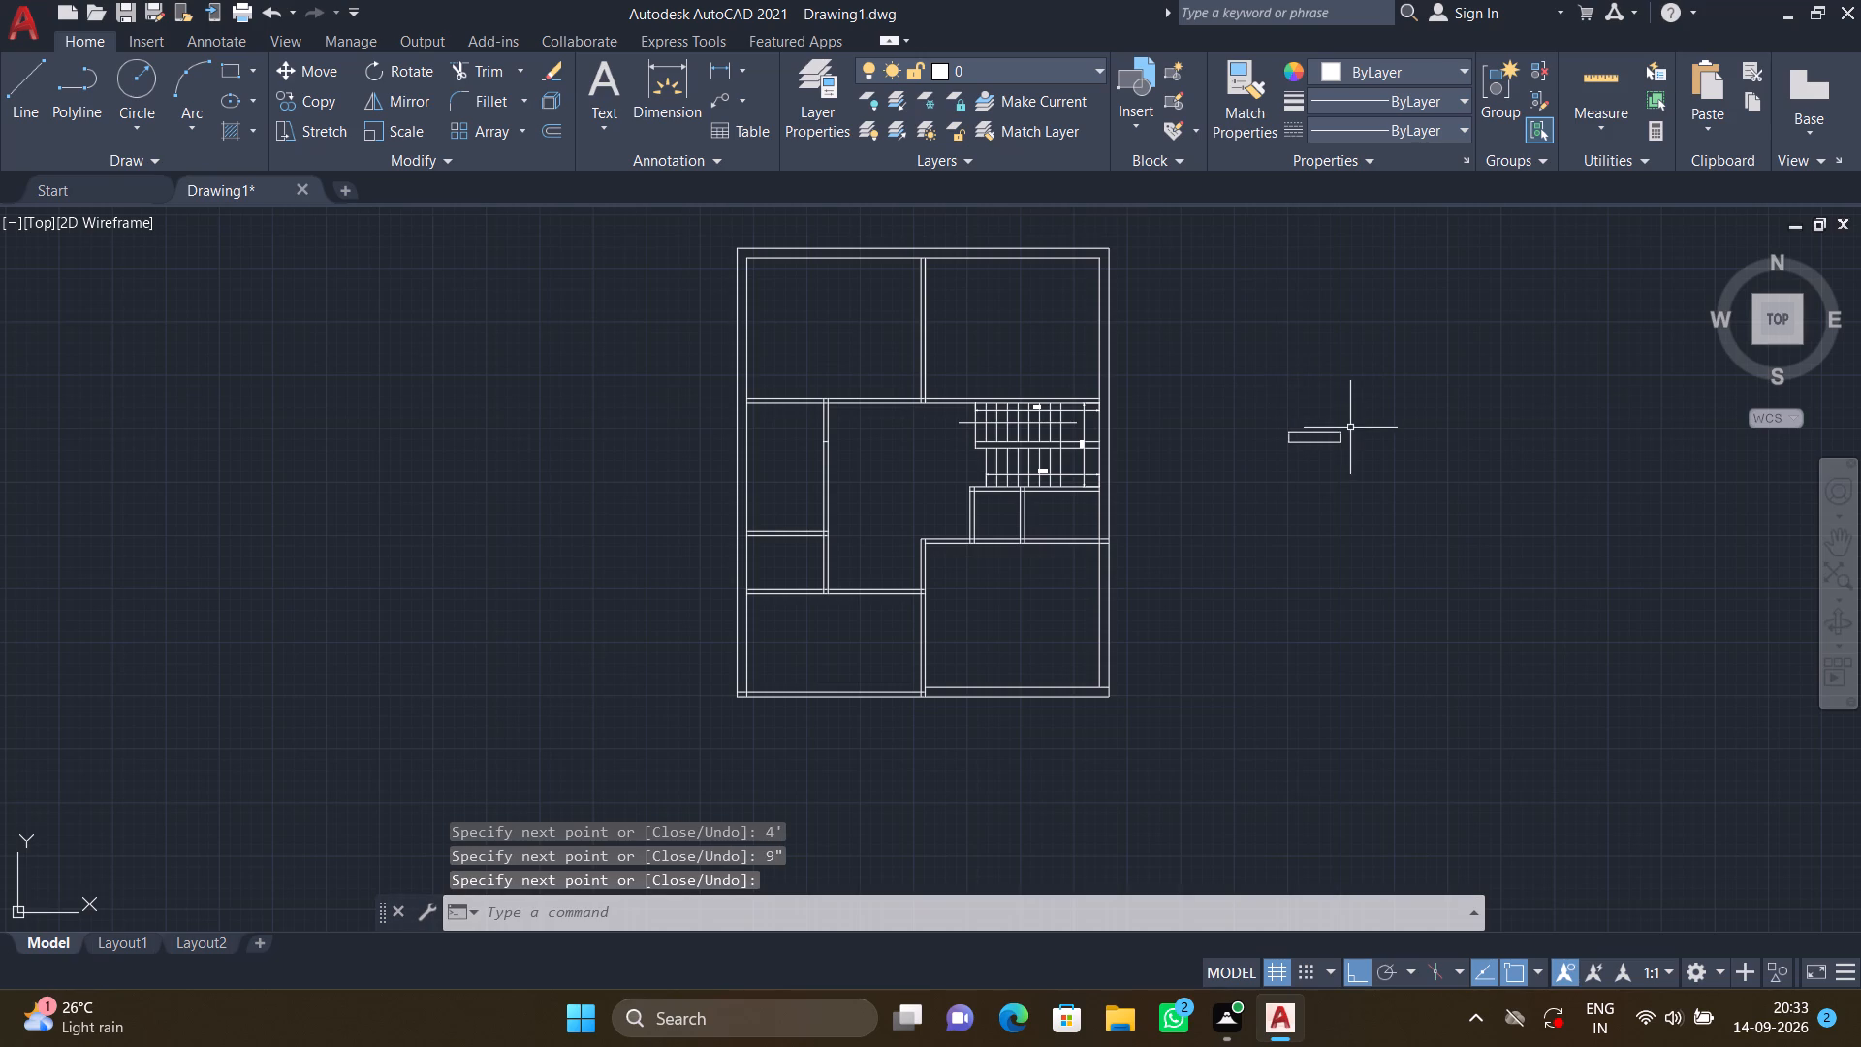
Offset both long edges of the 4' by 9" rectangle inward by 3".
scroll(1348, 428, up, 2)
scroll(1282, 474, up, 2)
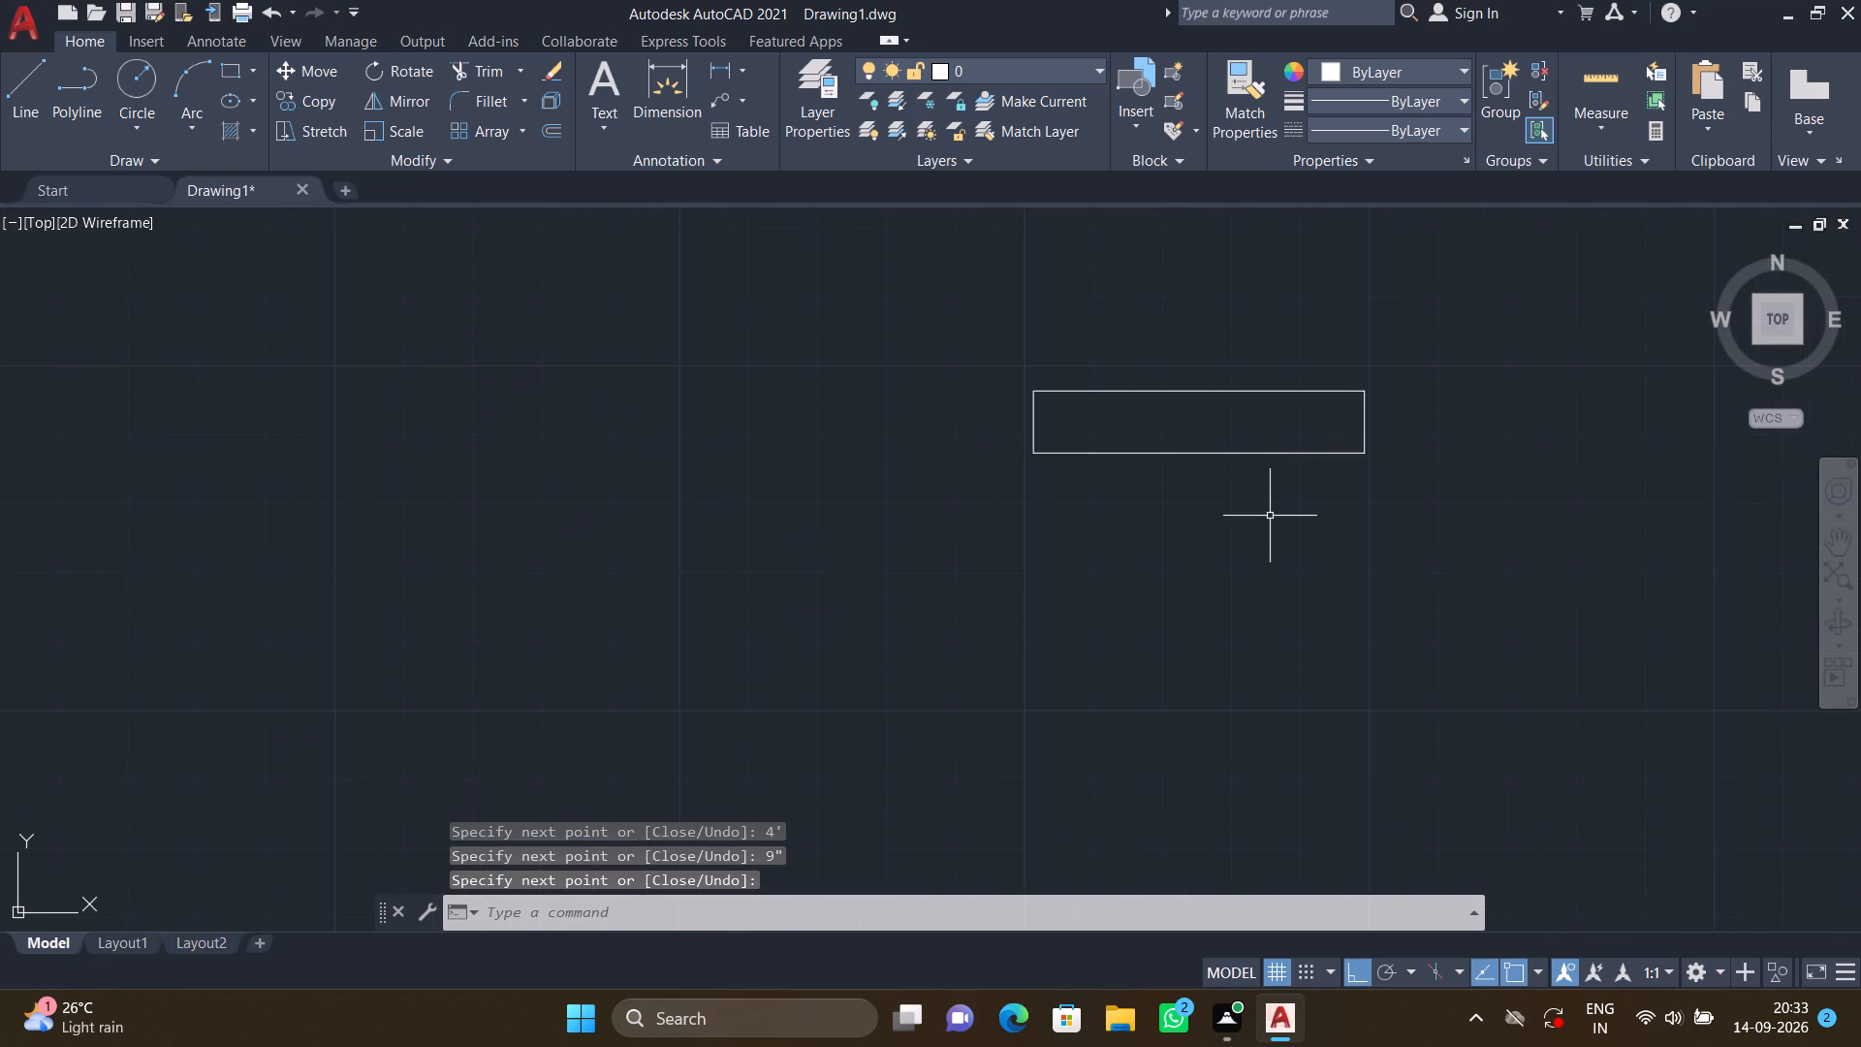
key(o)
key(Return)
key(3)
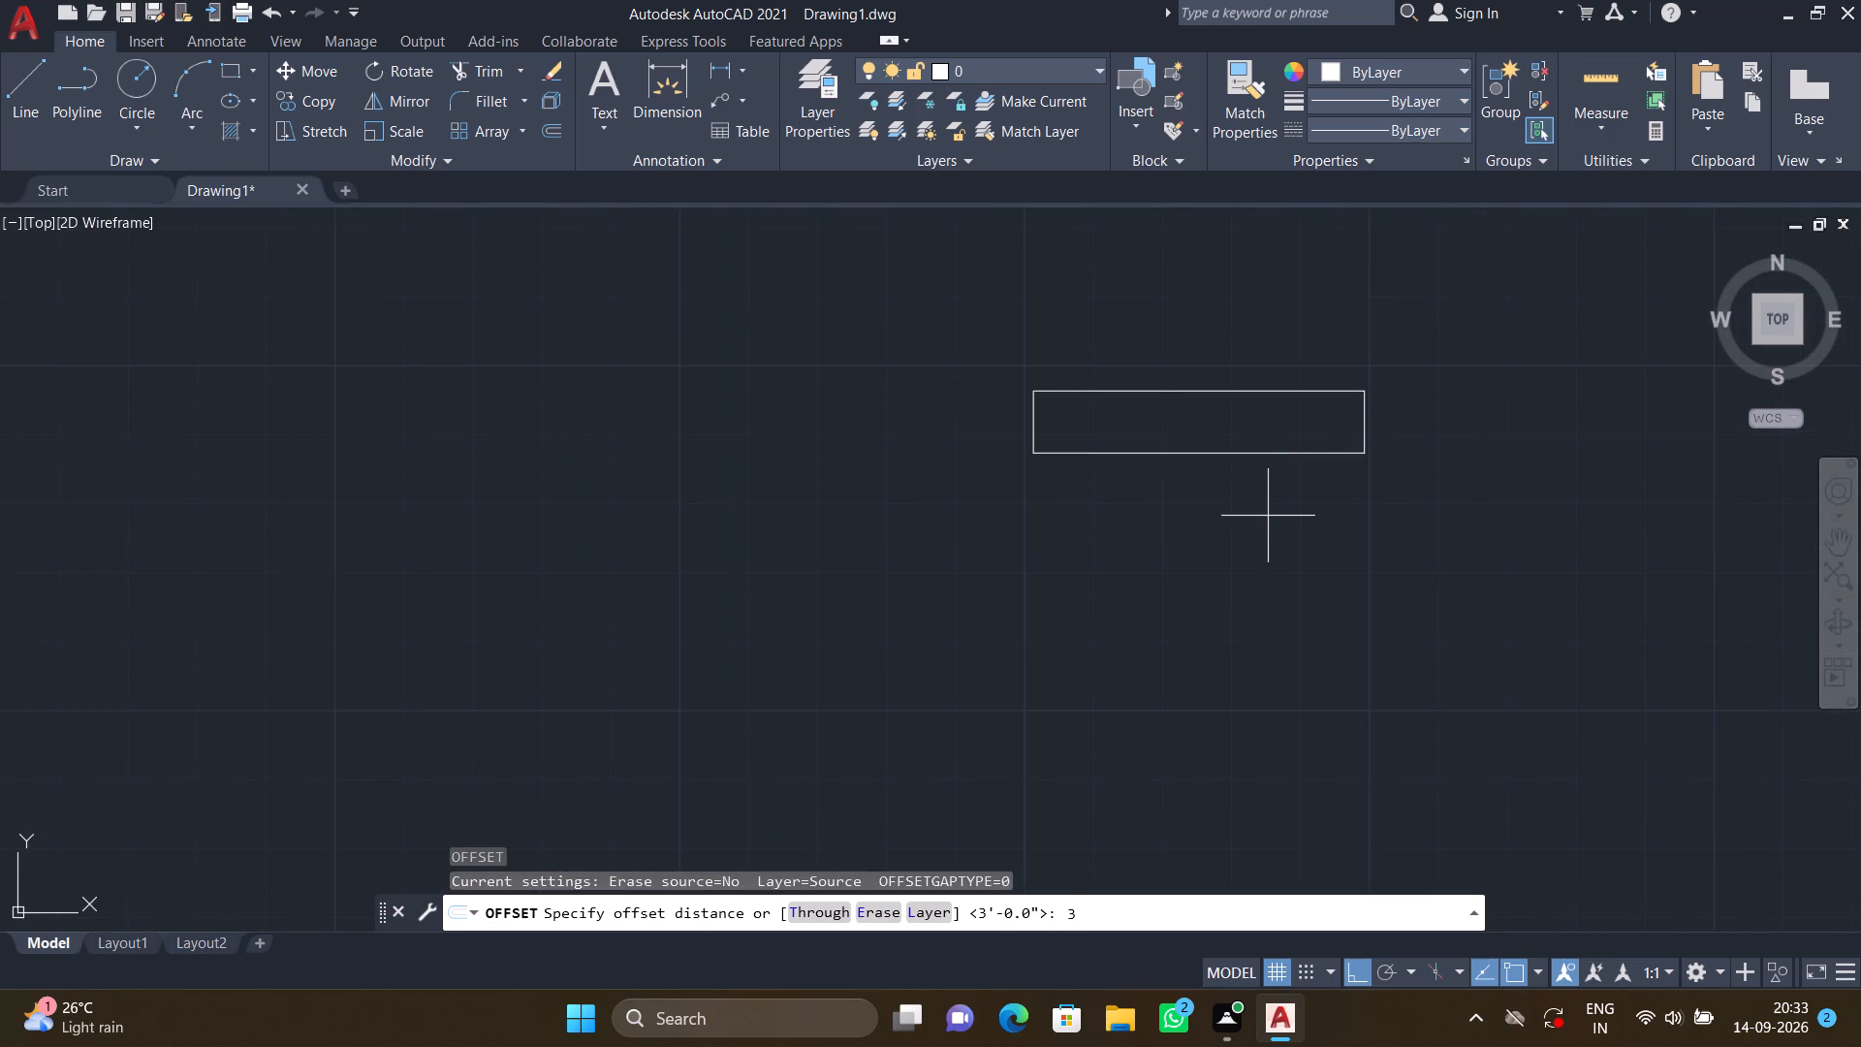
key(shift+quotedbl)
key(Return)
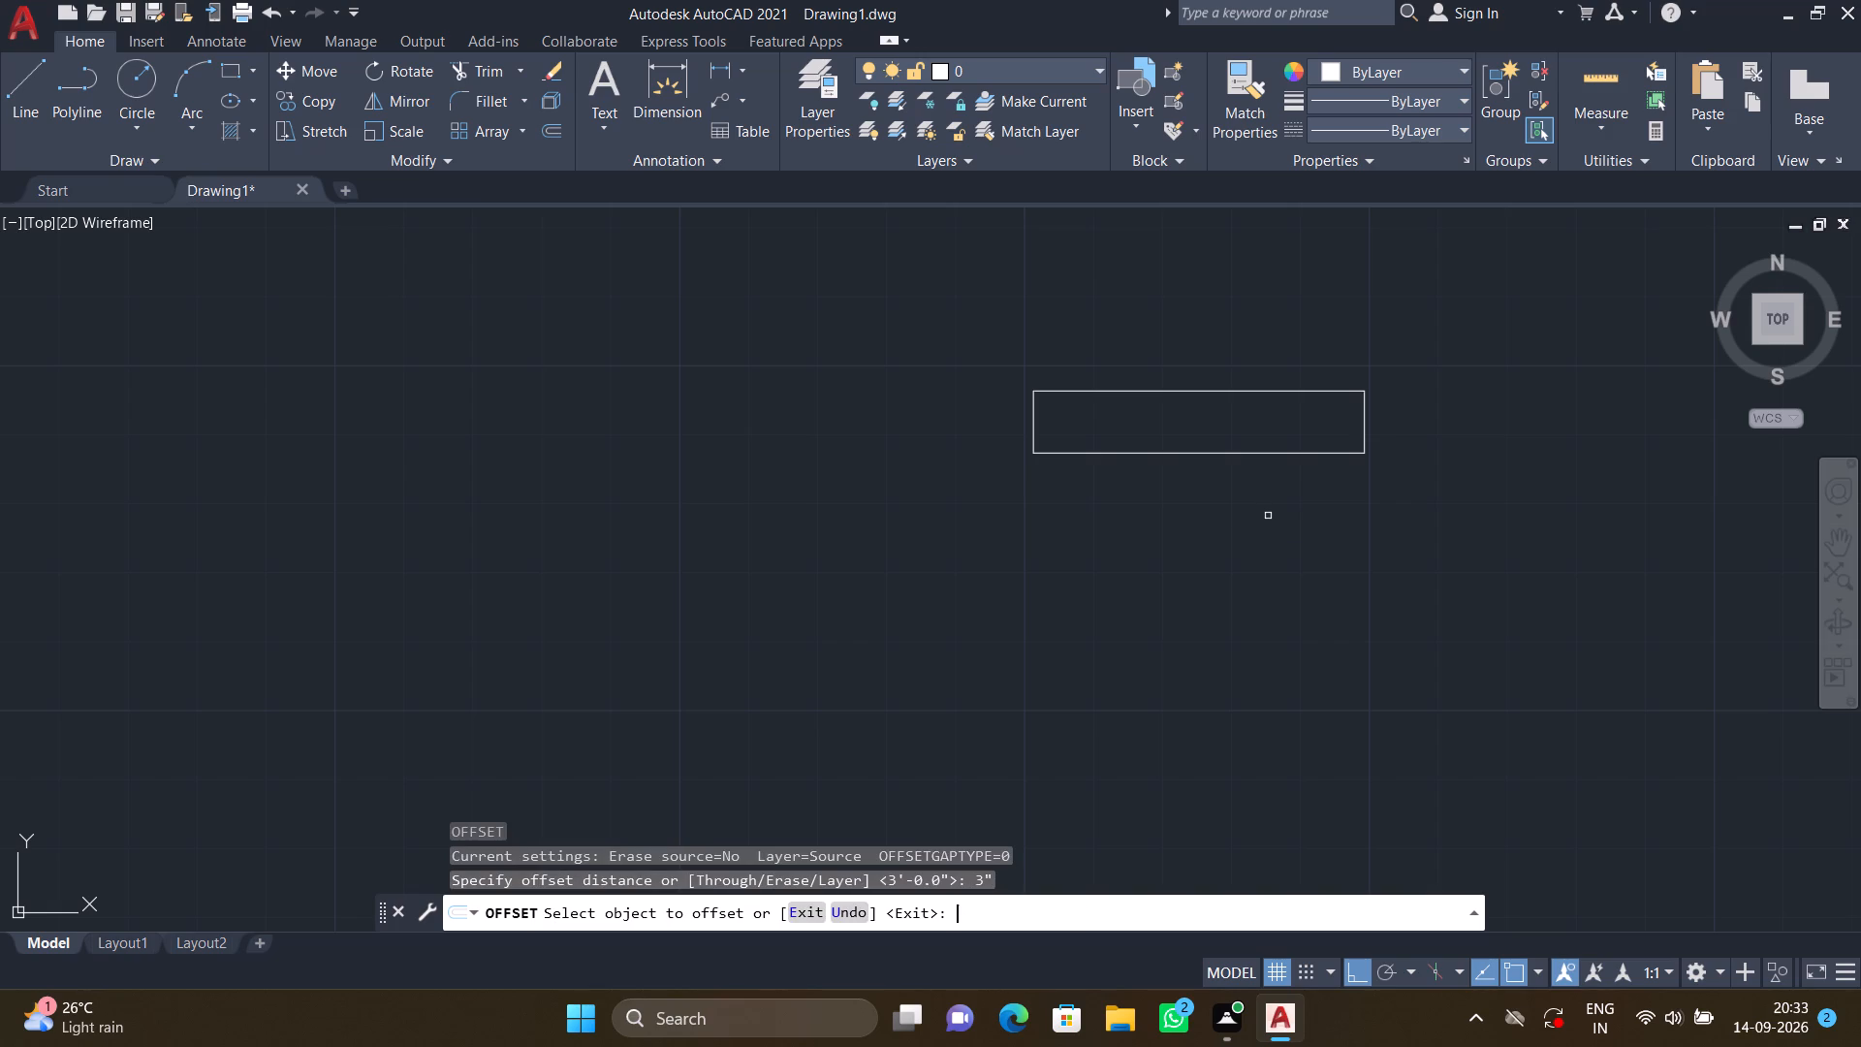
click(1225, 389)
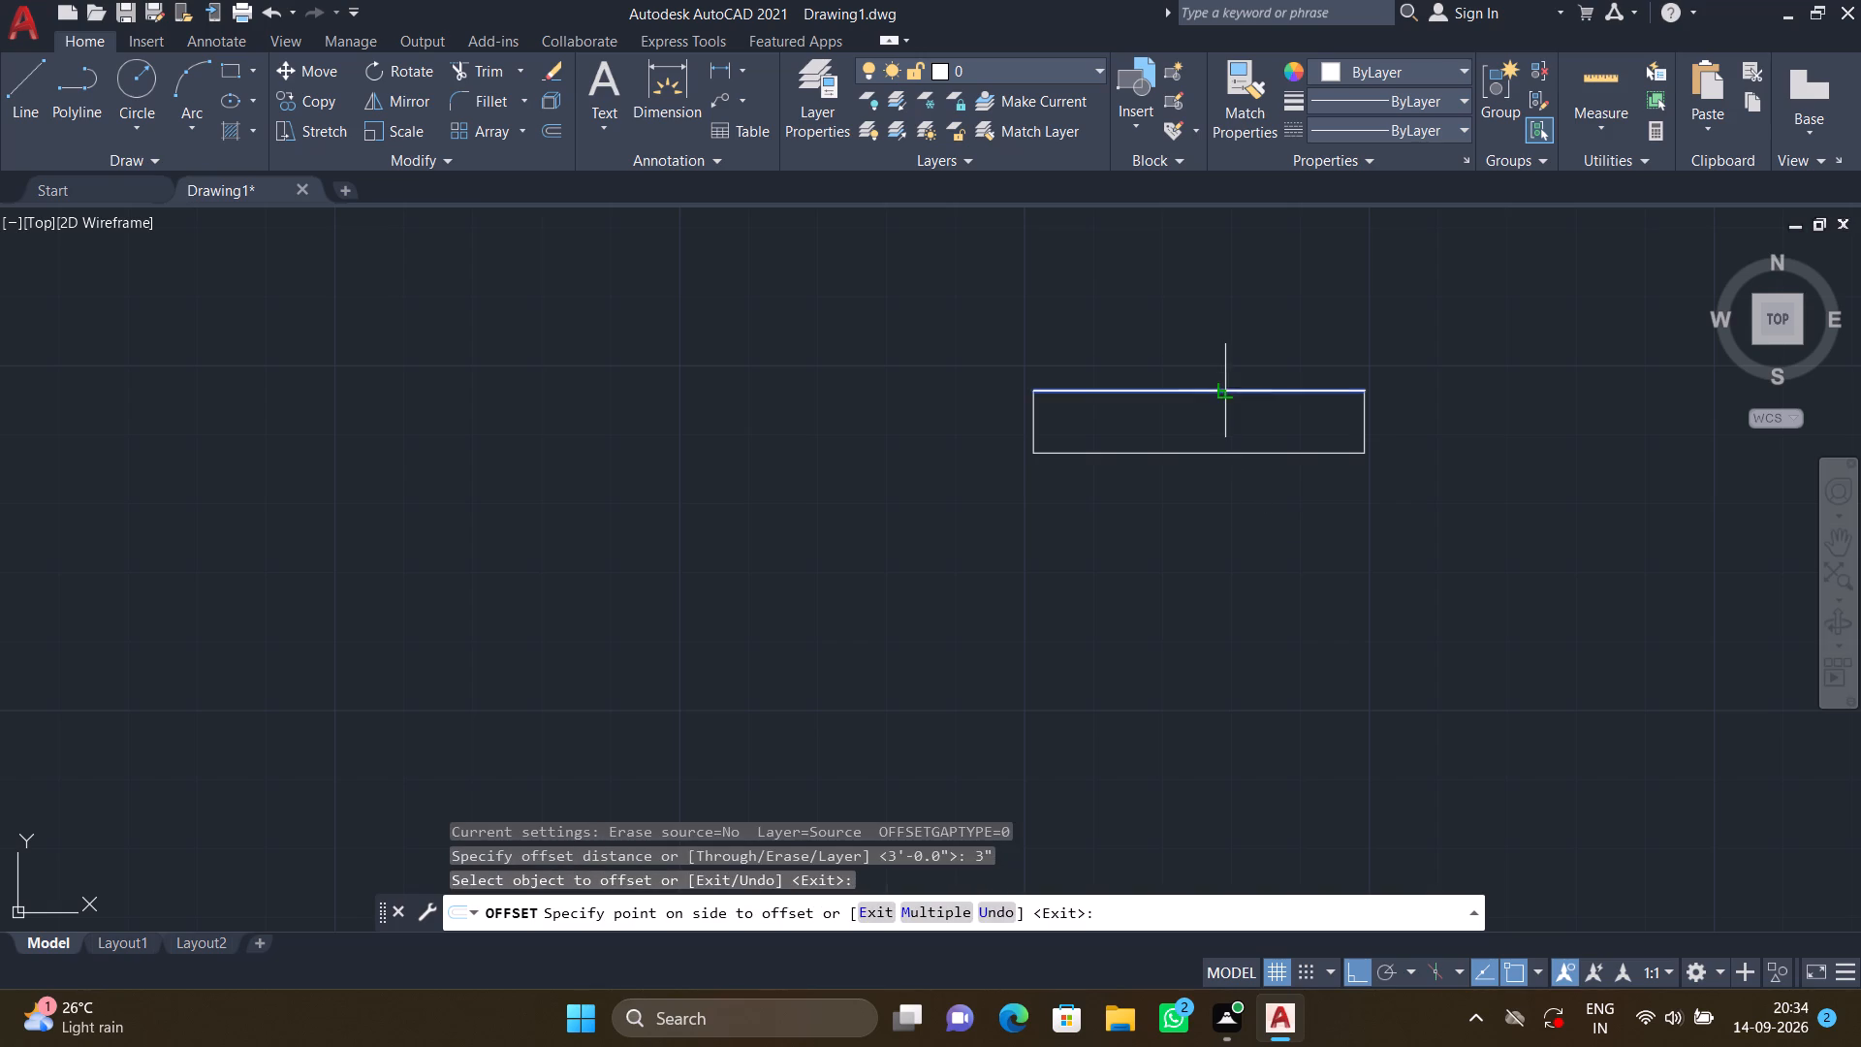
click(1233, 428)
click(1238, 453)
click(1233, 433)
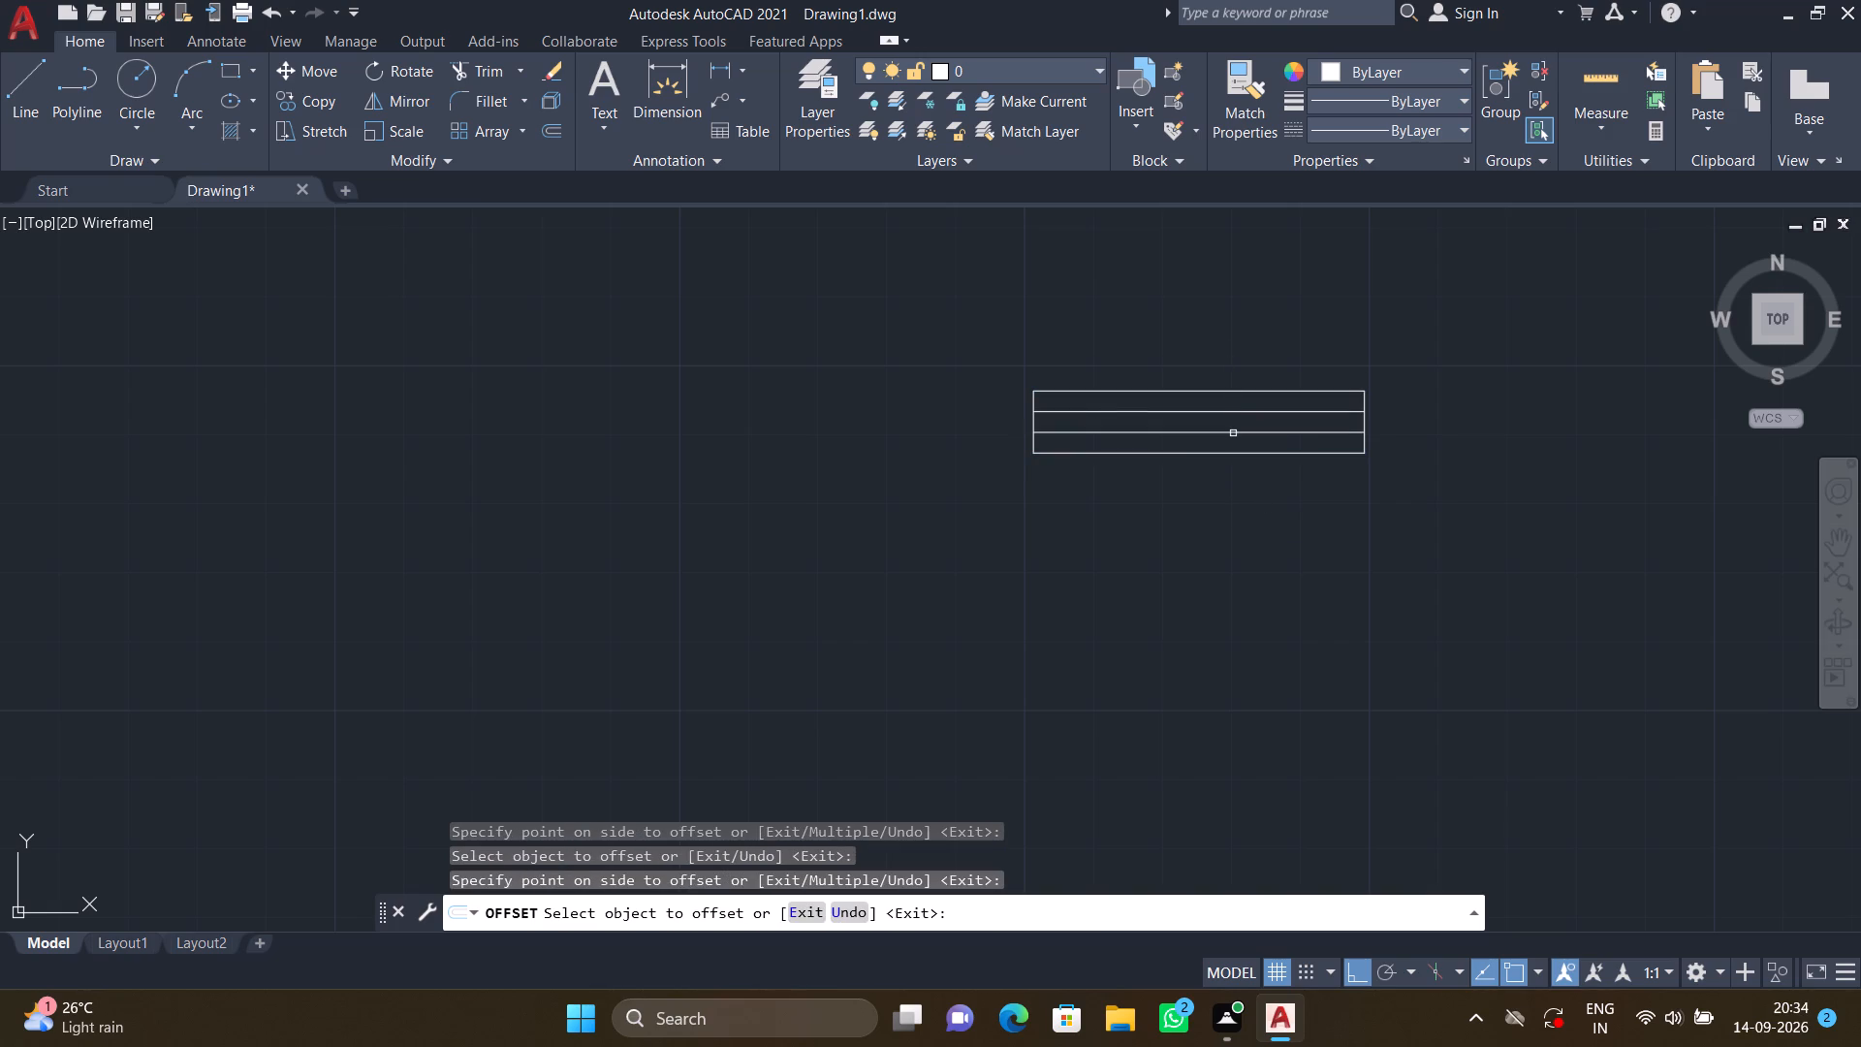
key(Return)
Copy the 4' window symbol from its upper-left corner into the bottom outer wall of the lower-right room, flush with the wall's inner face.
scroll(1211, 455, down, 1)
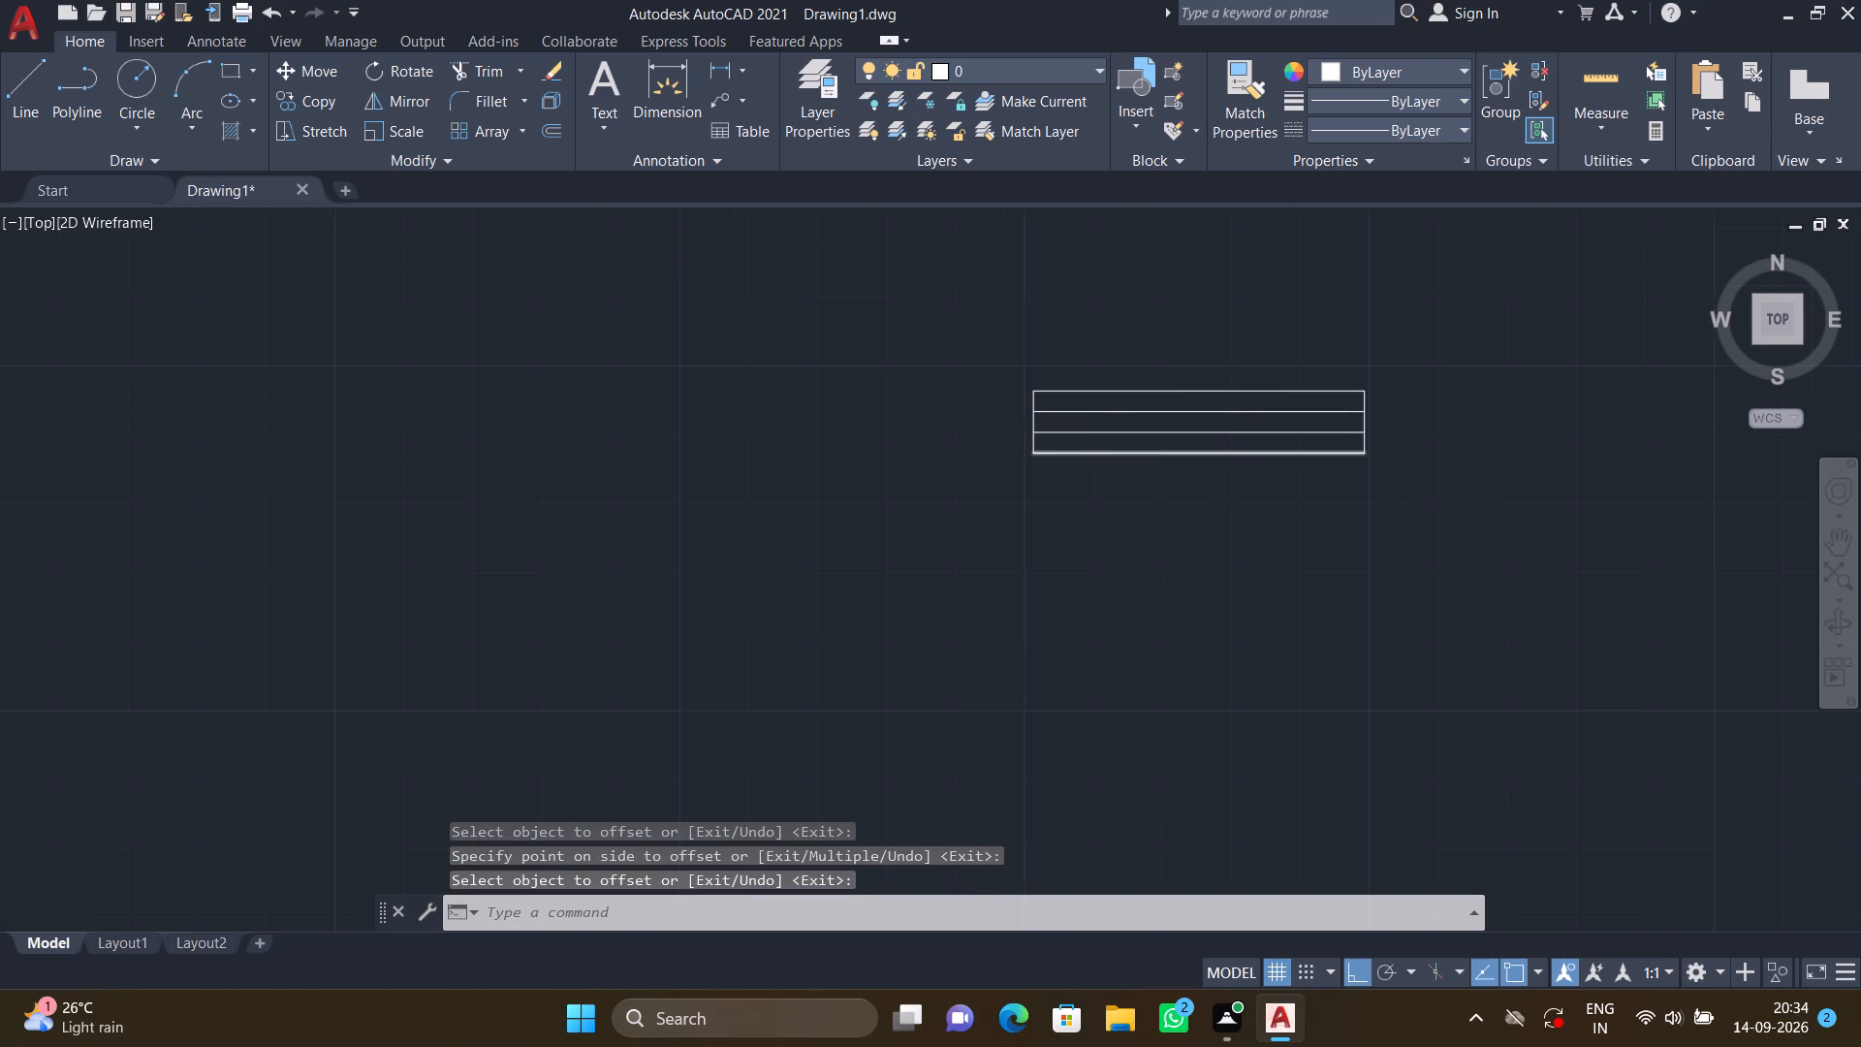
scroll(1211, 455, down, 1)
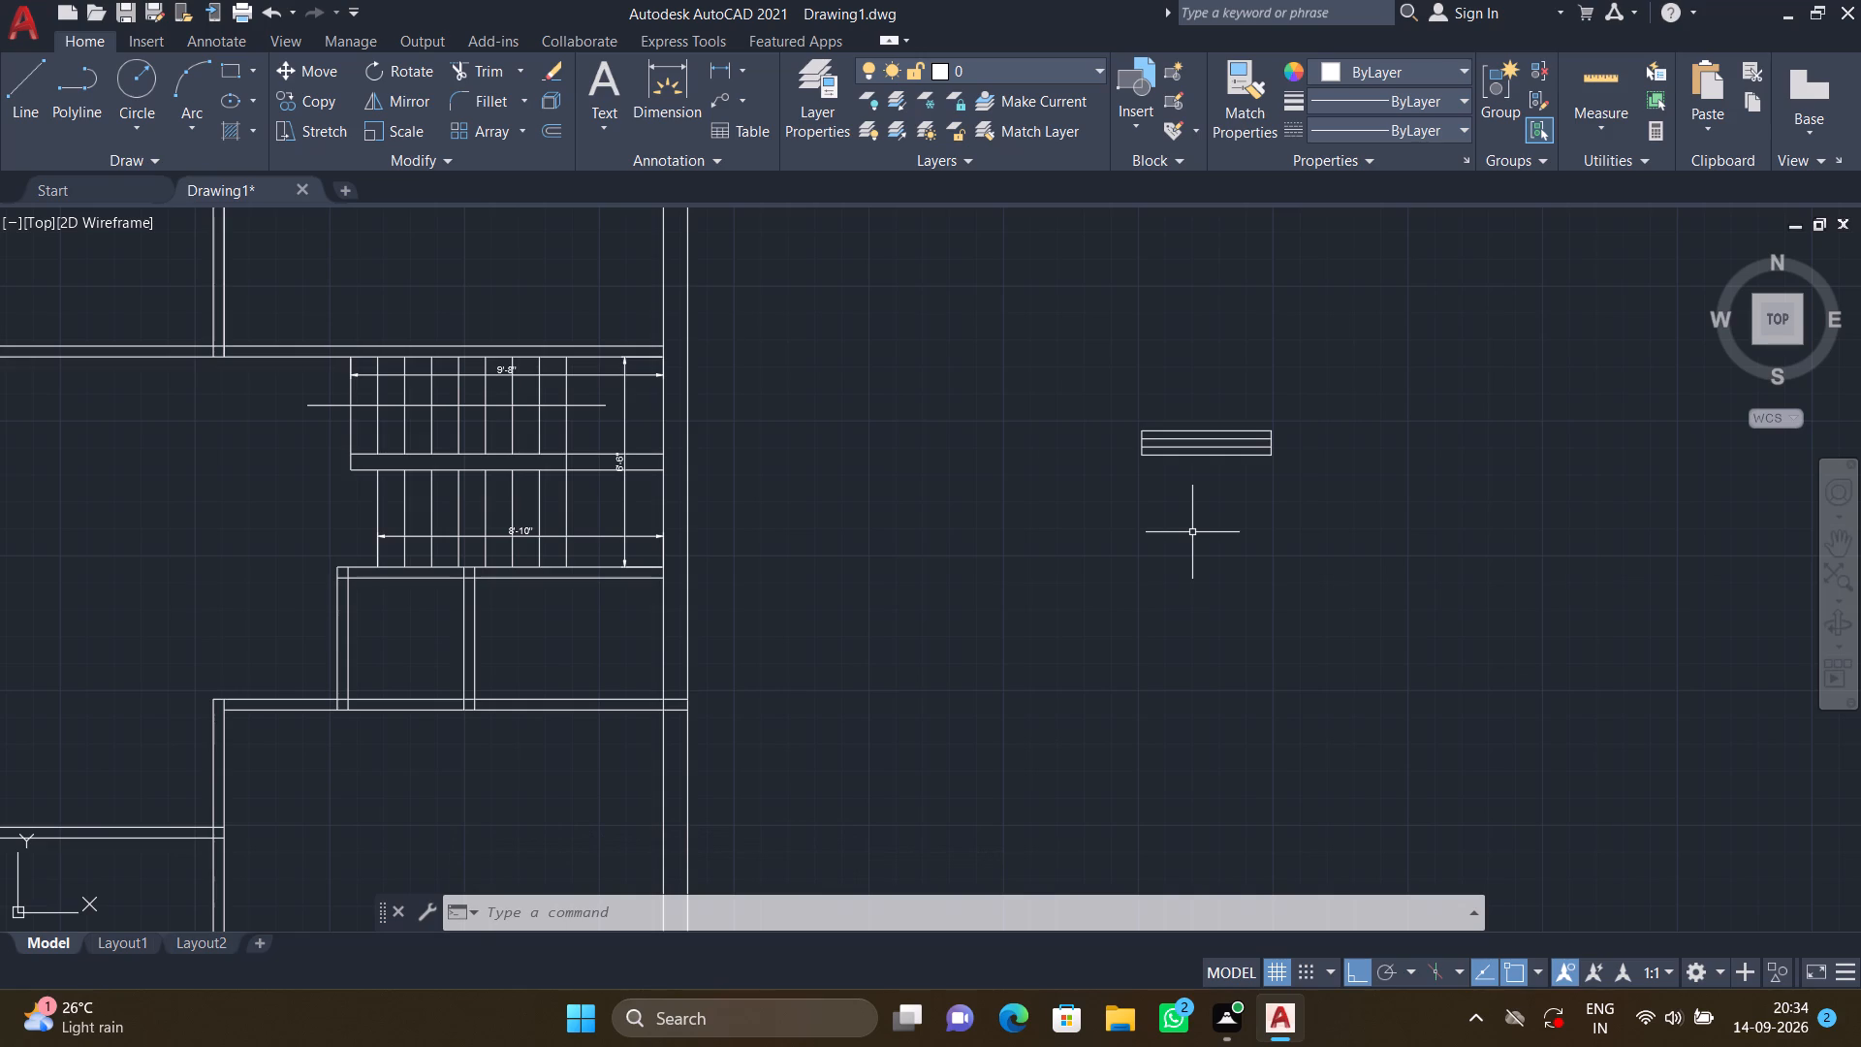
scroll(1192, 525, down, 1)
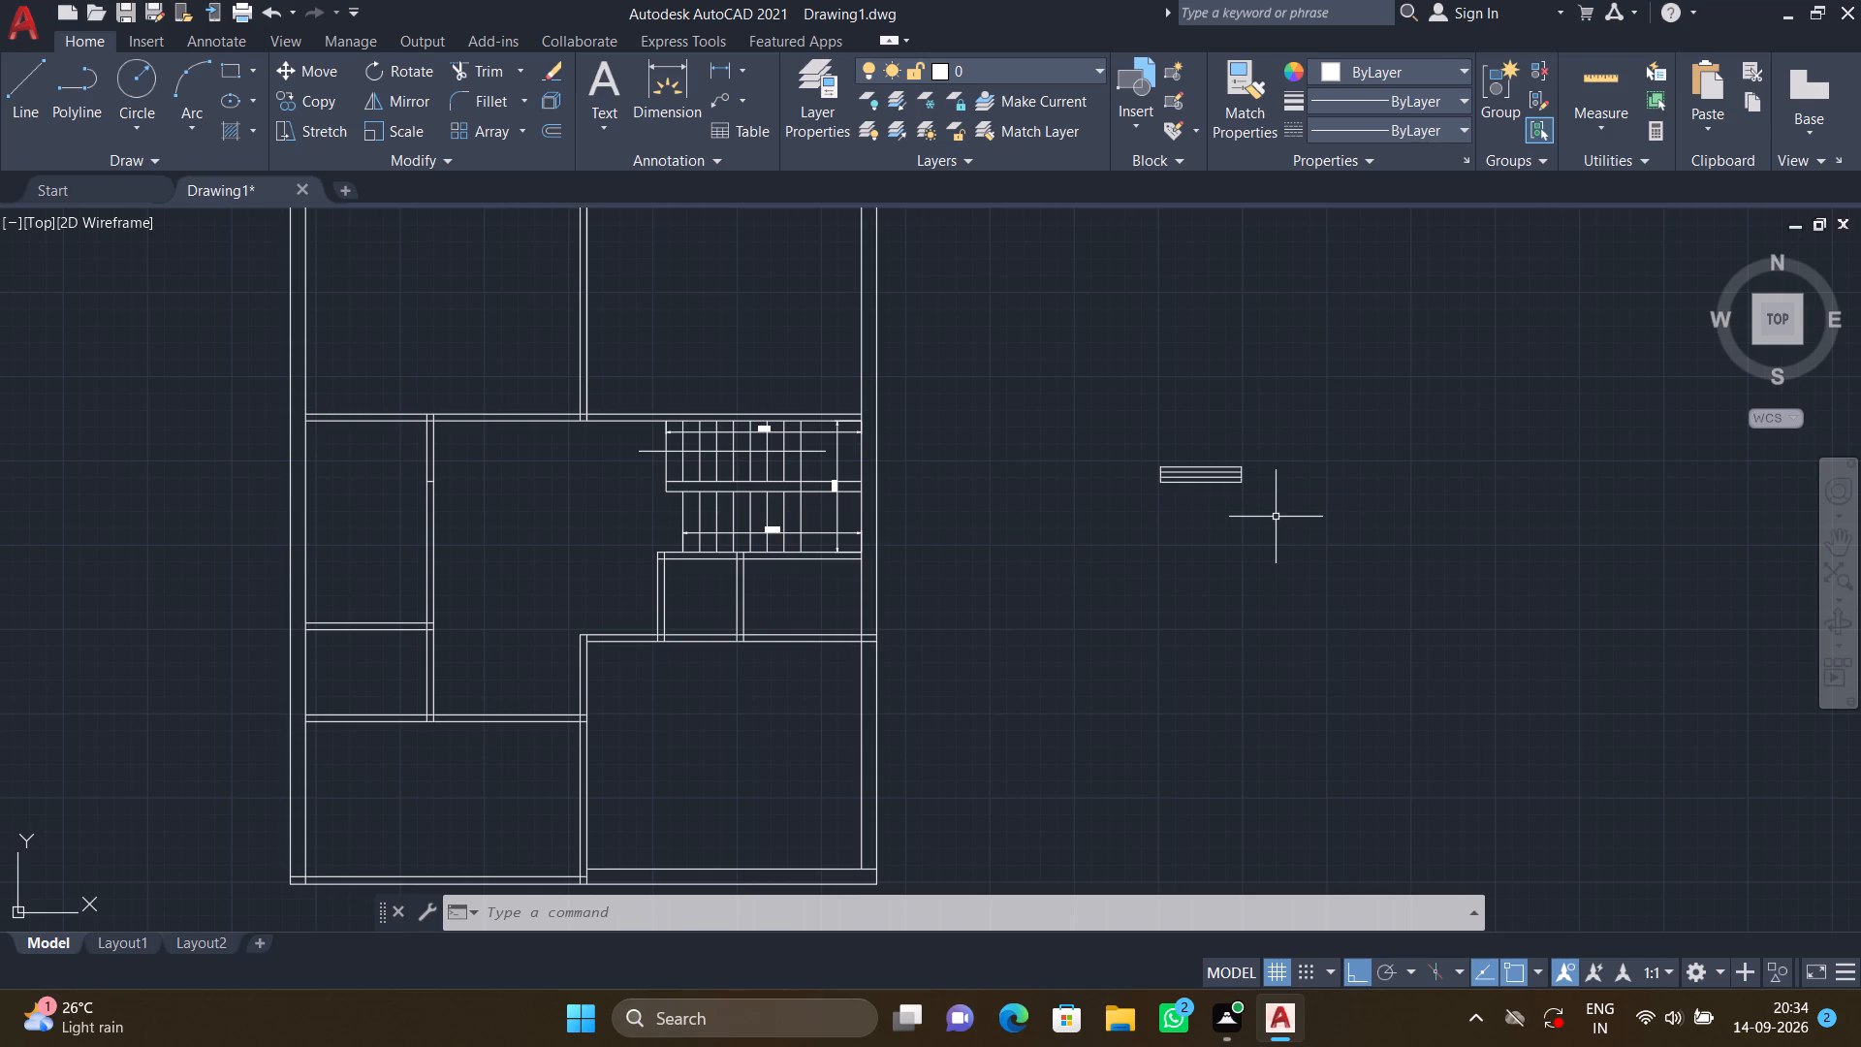
text(CO)
key(Return)
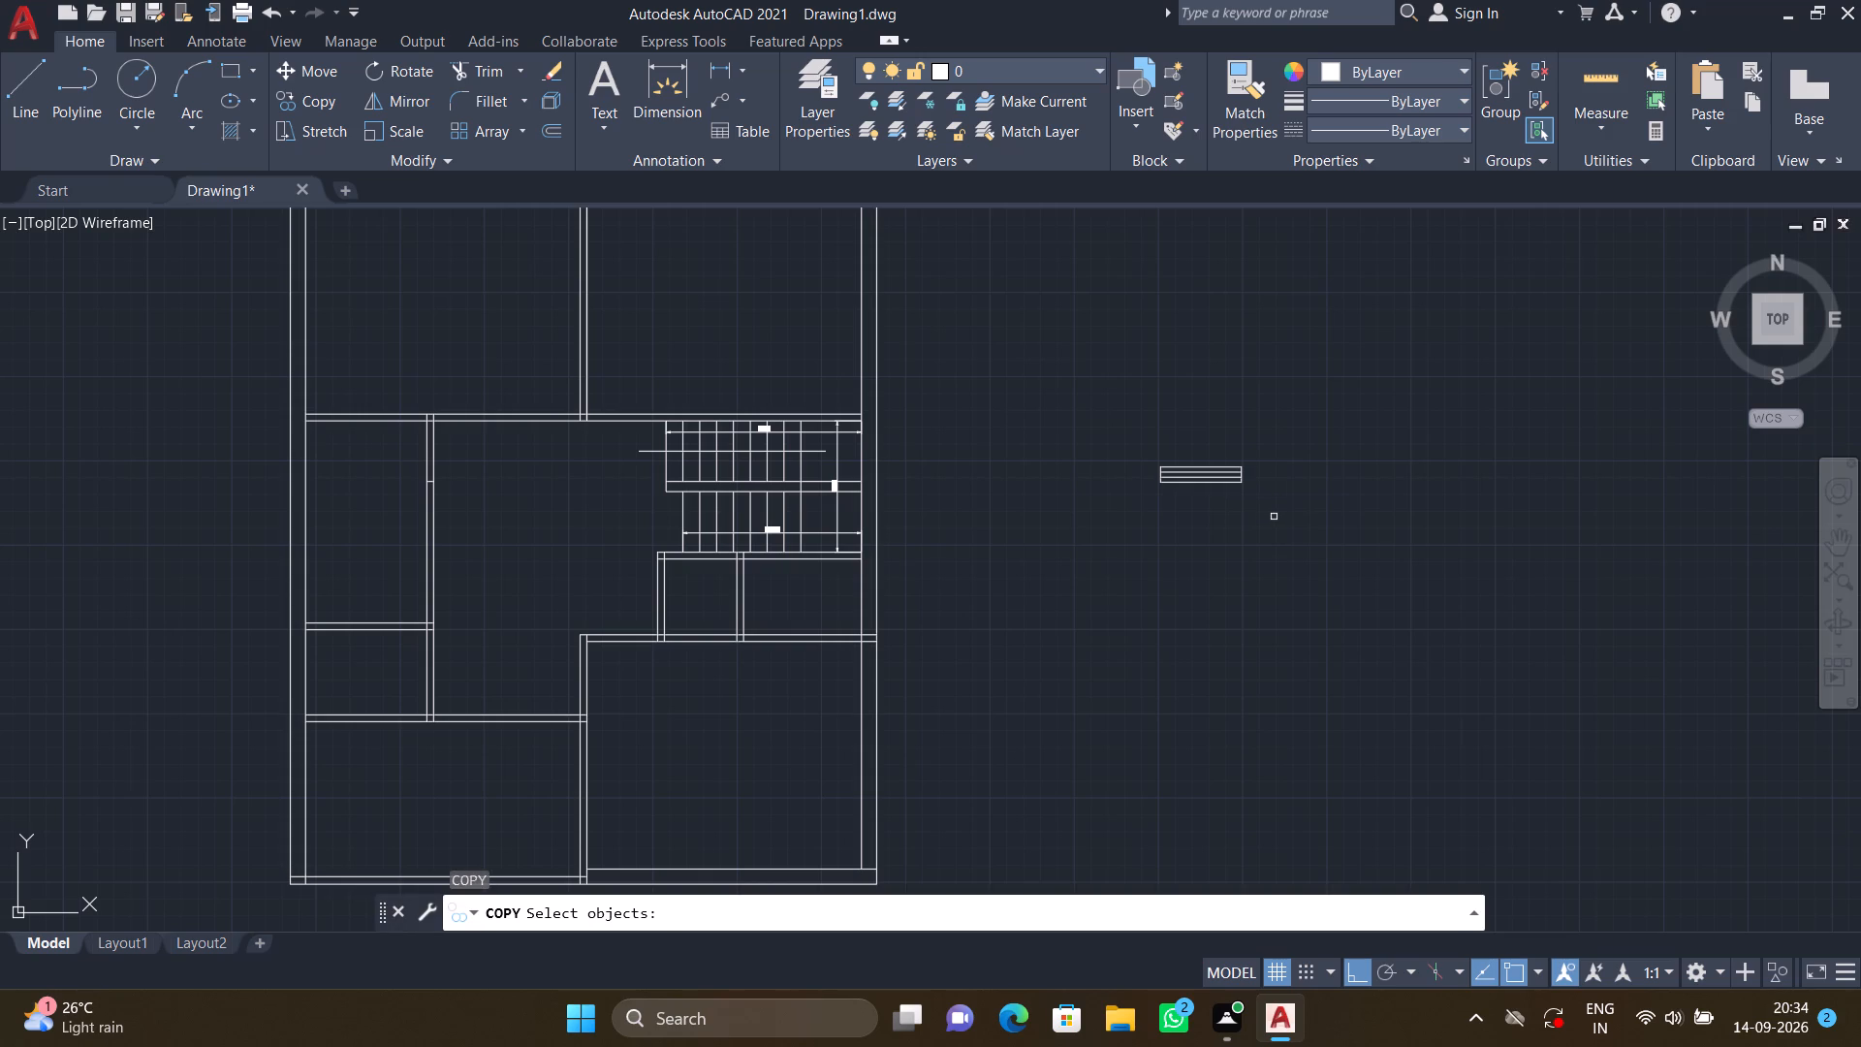
click(1274, 517)
click(1104, 424)
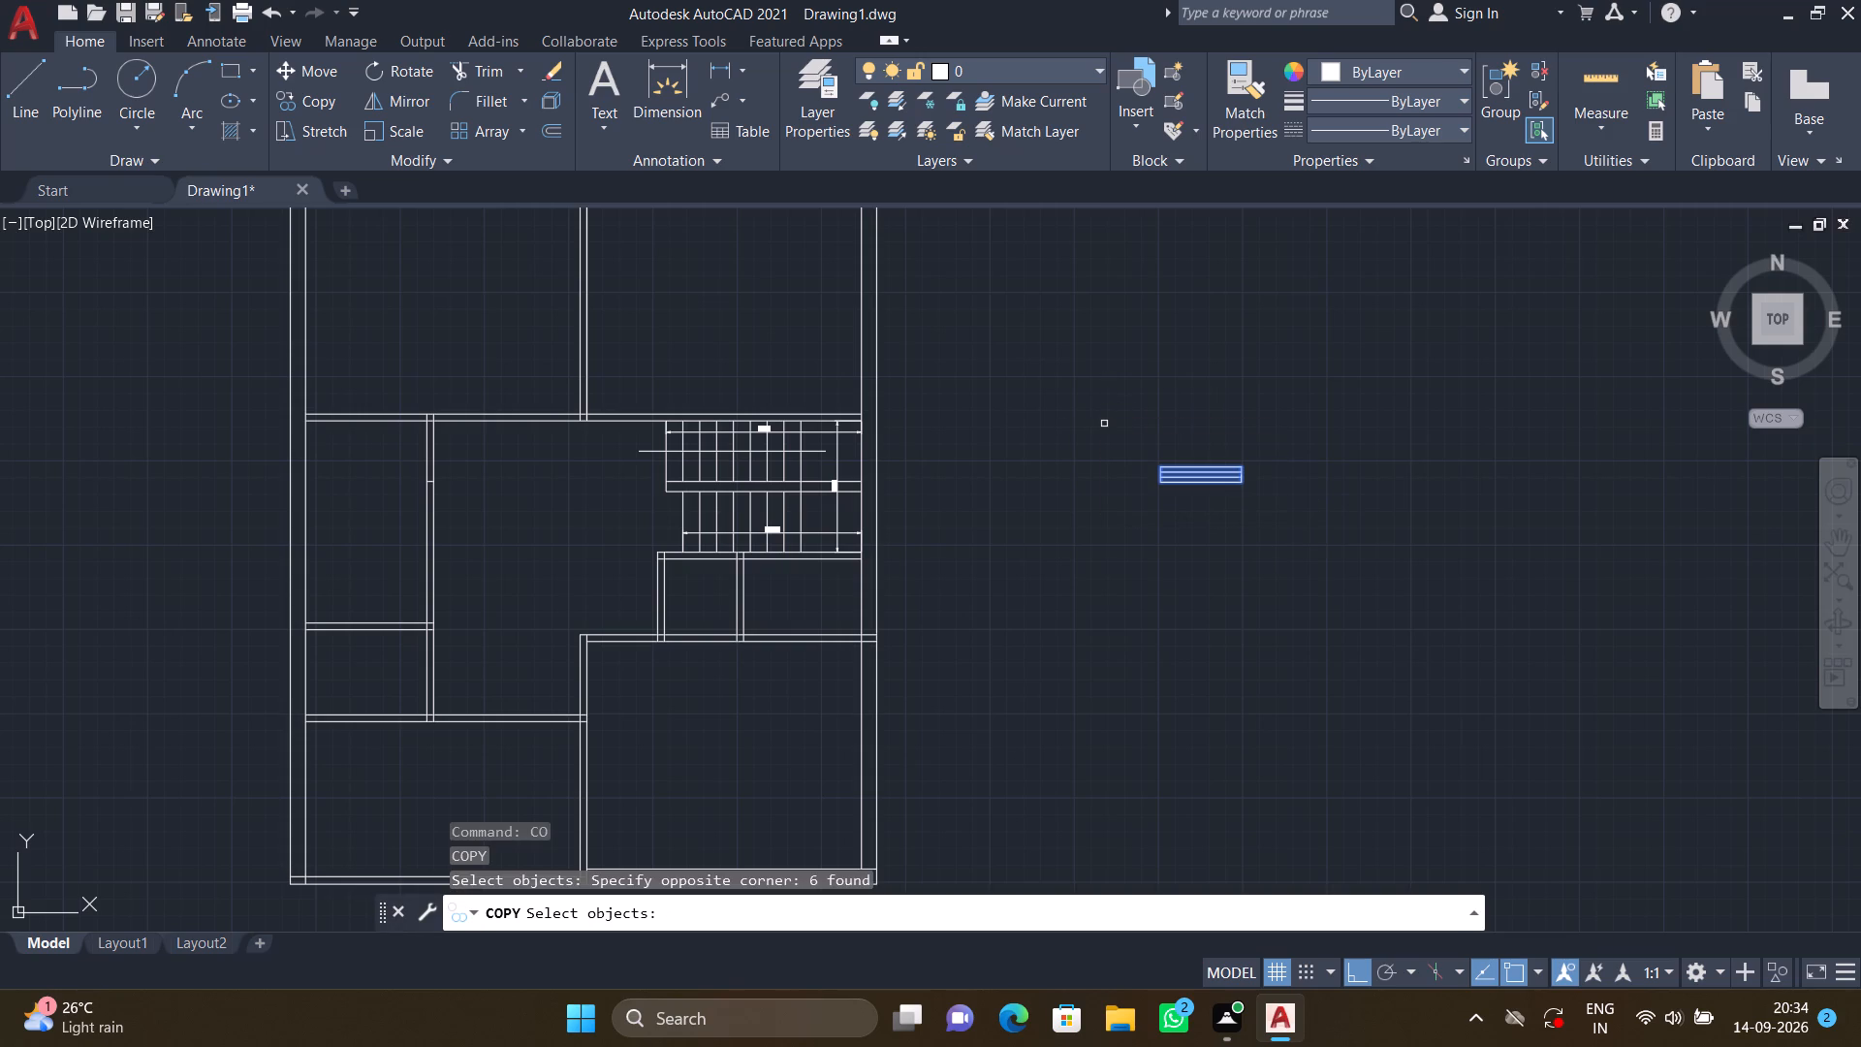
key(BackSpace)
key(Return)
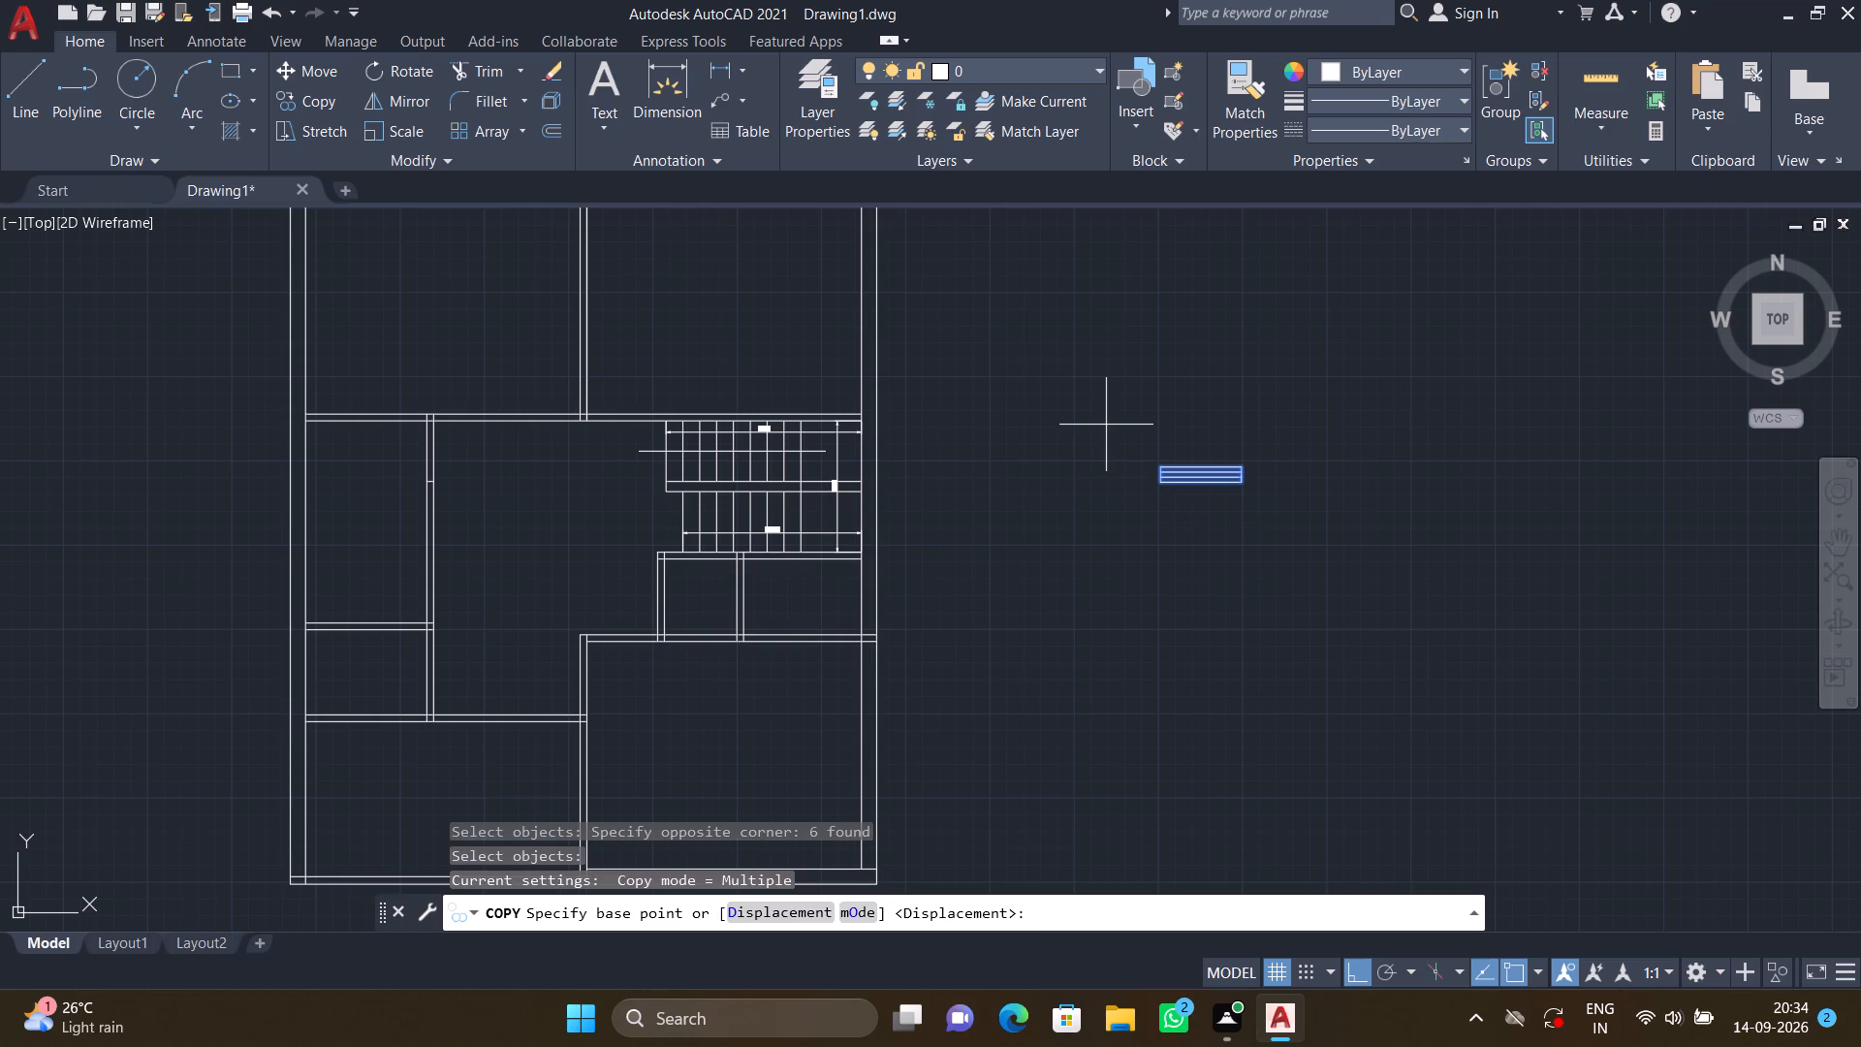
click(1158, 463)
scroll(1111, 518, down, 2)
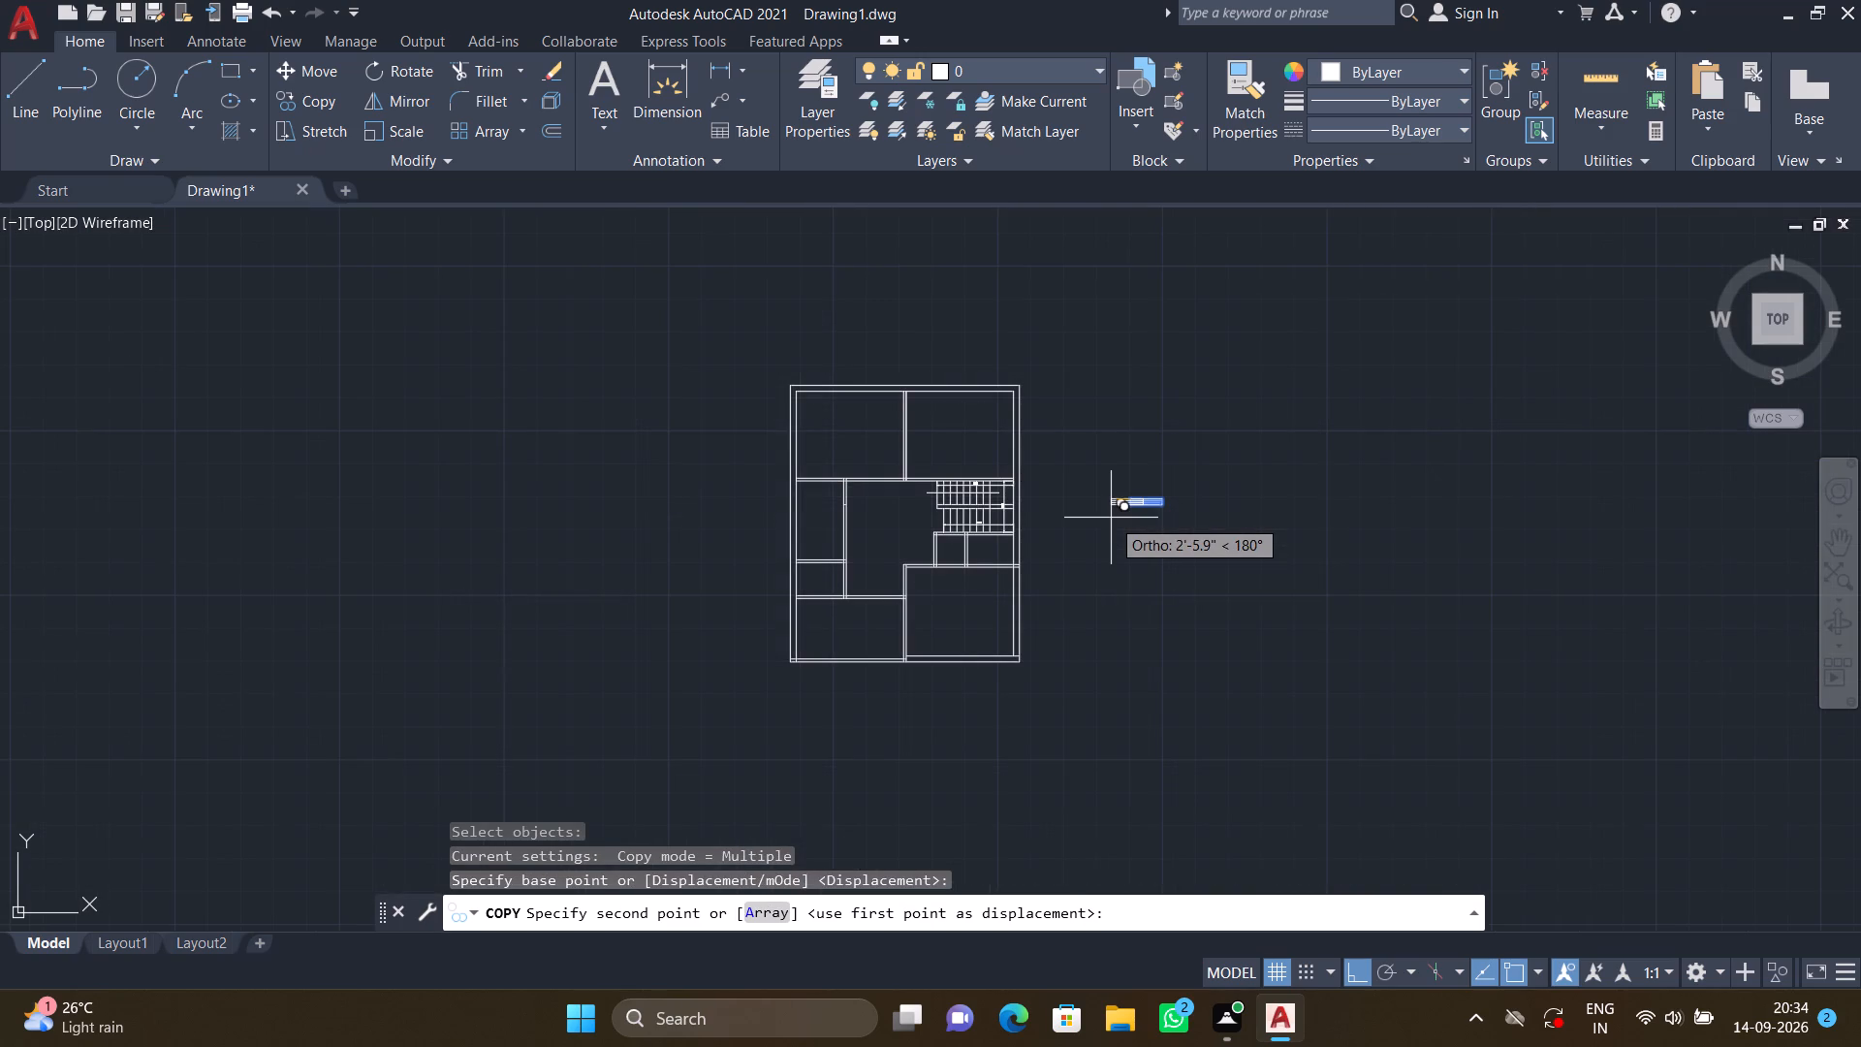
key(F8)
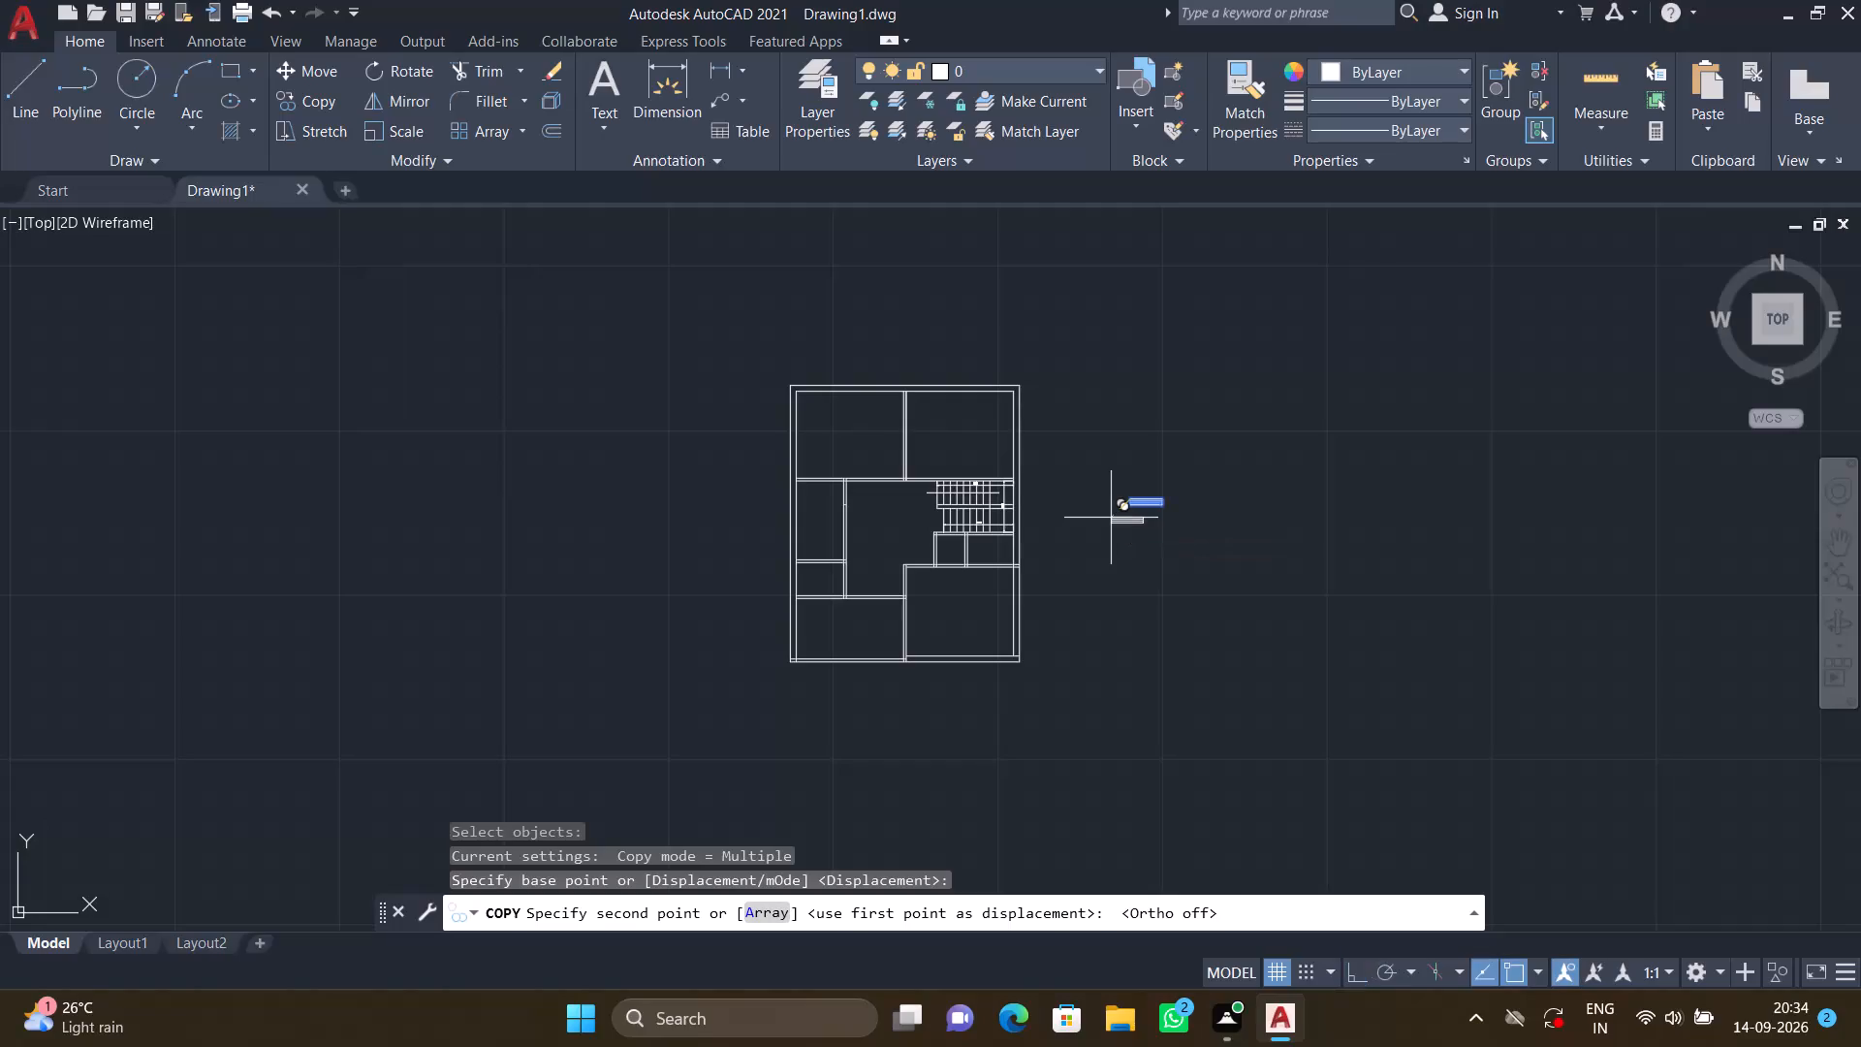
scroll(918, 656, up, 3)
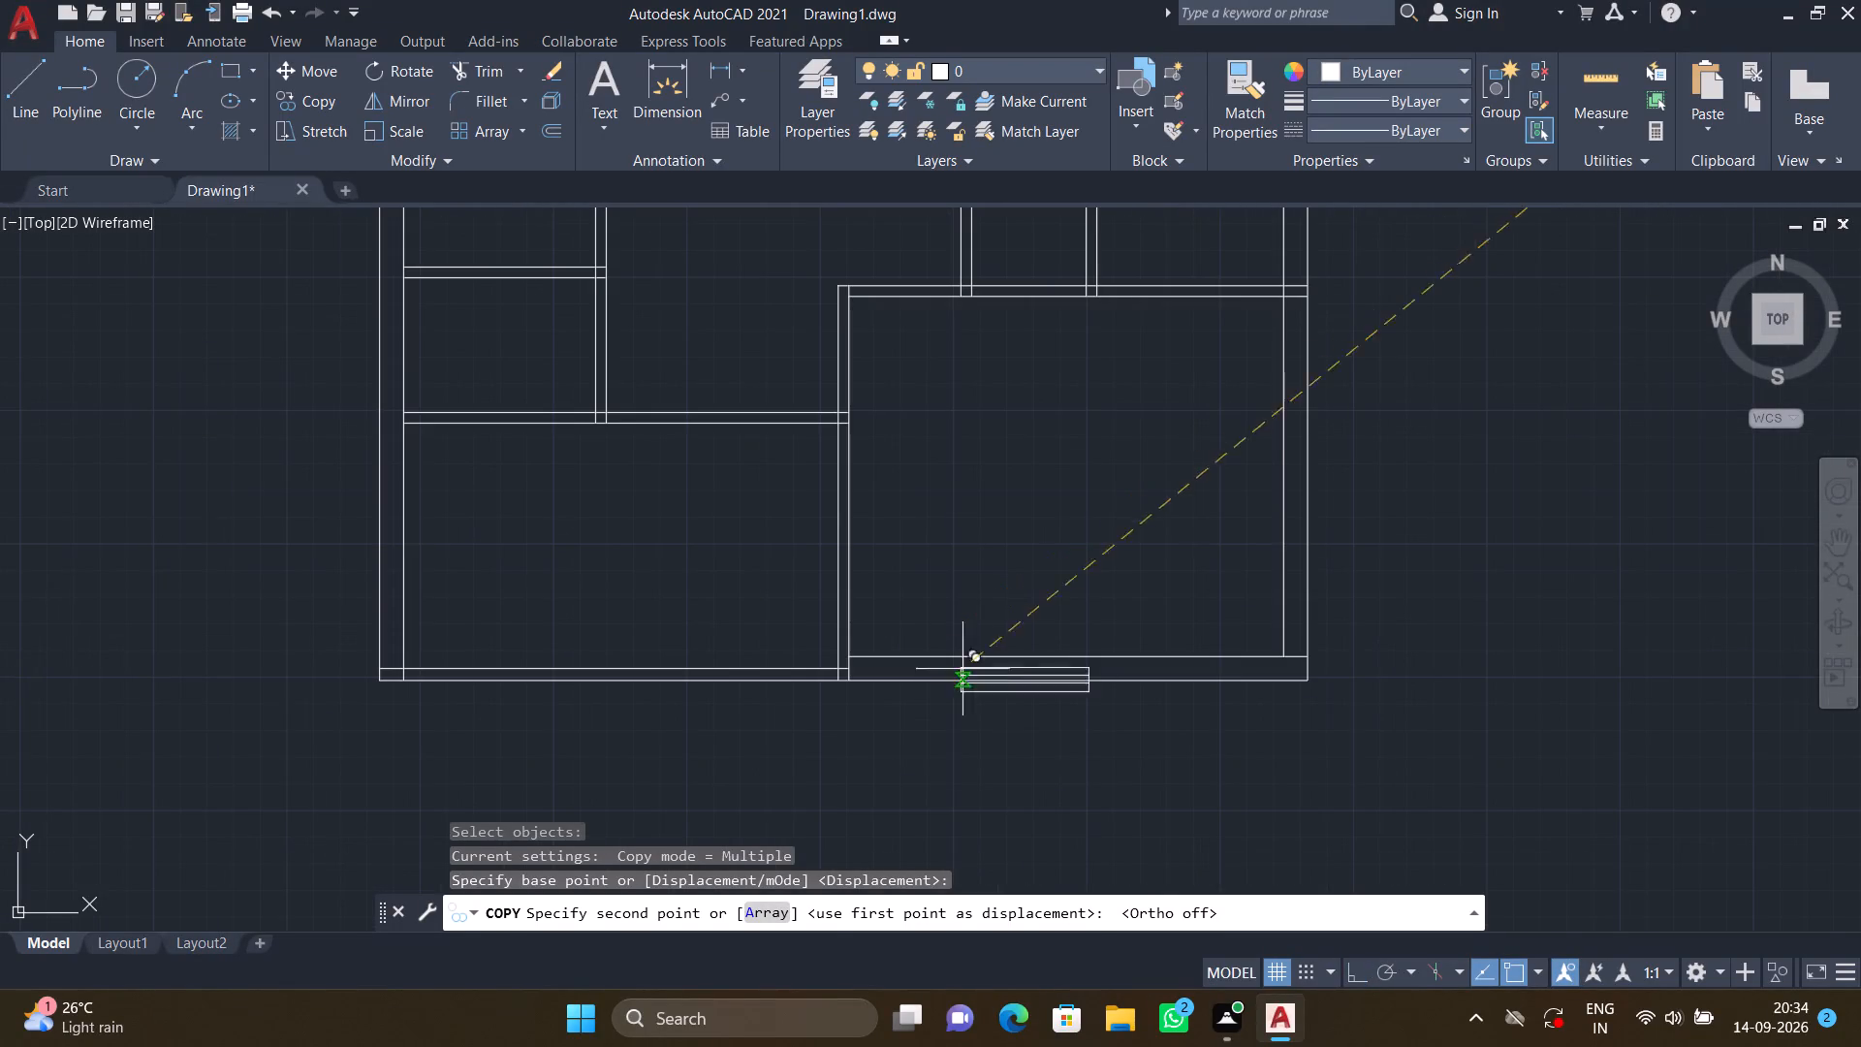
scroll(1005, 668, up, 2)
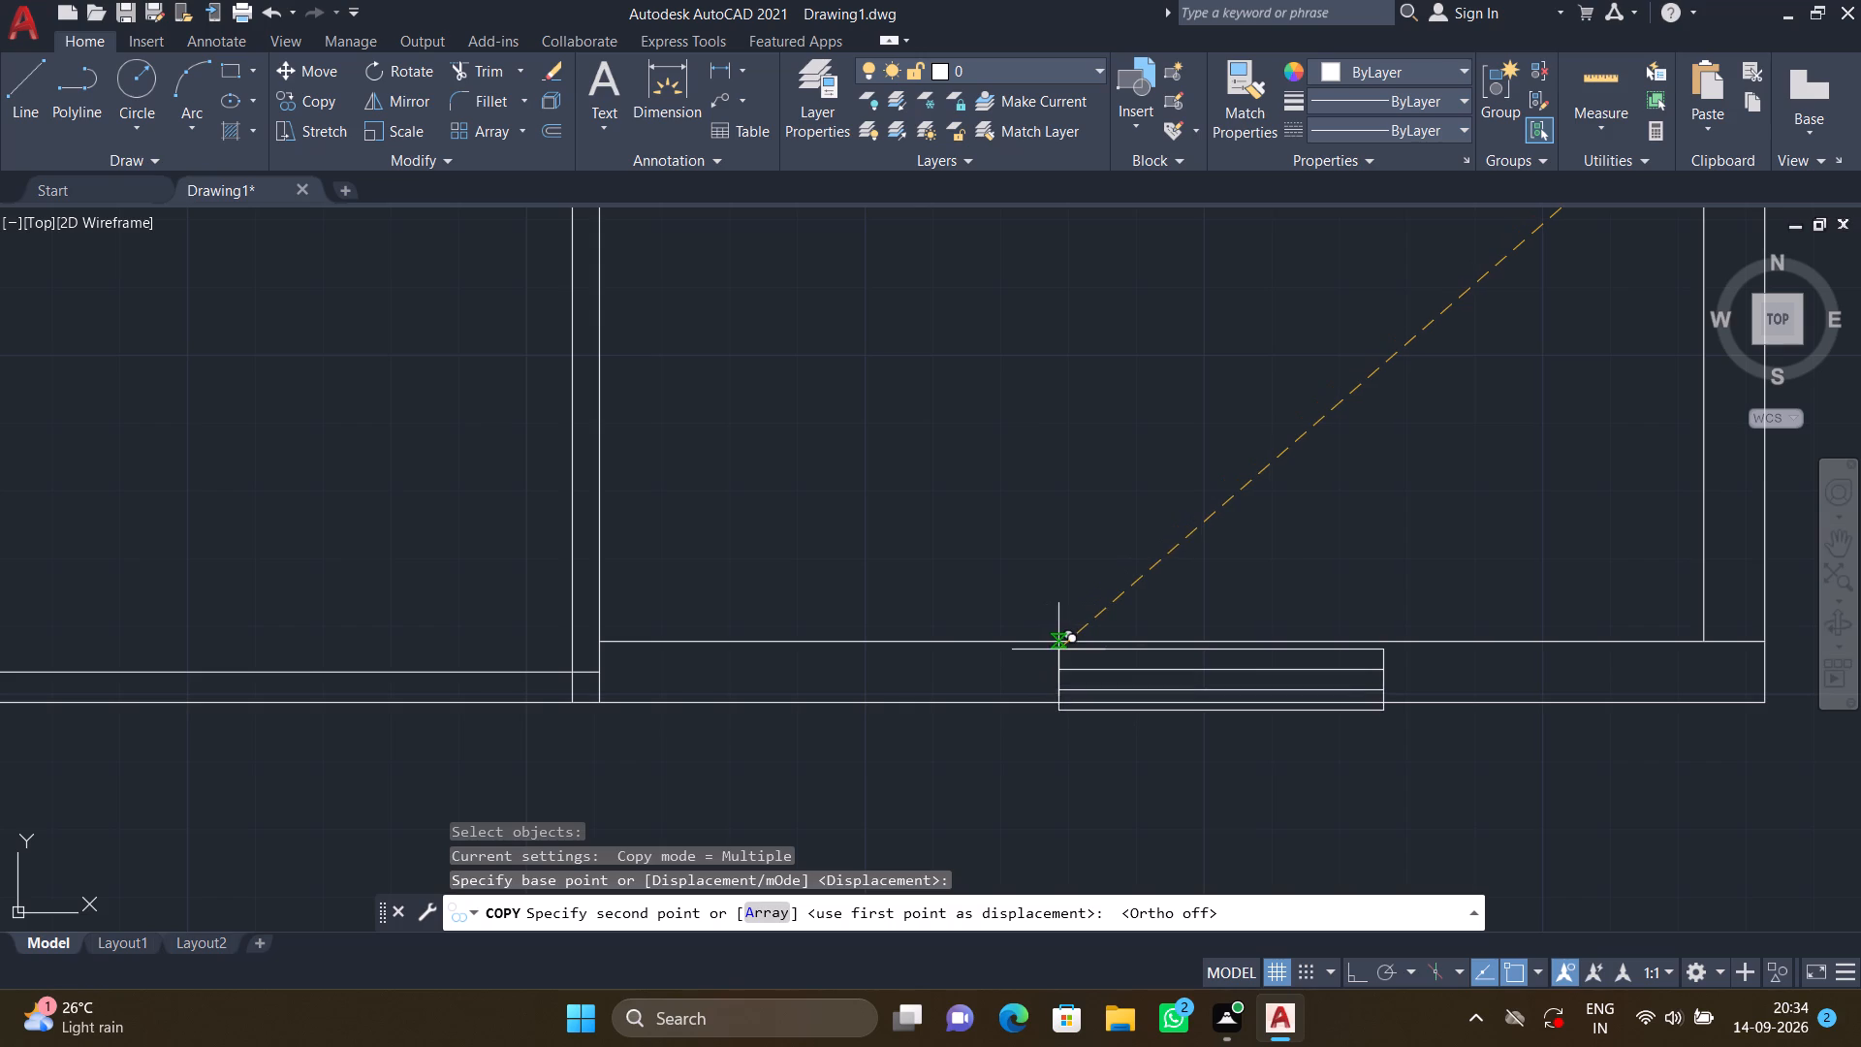
scroll(1045, 646, up, 1)
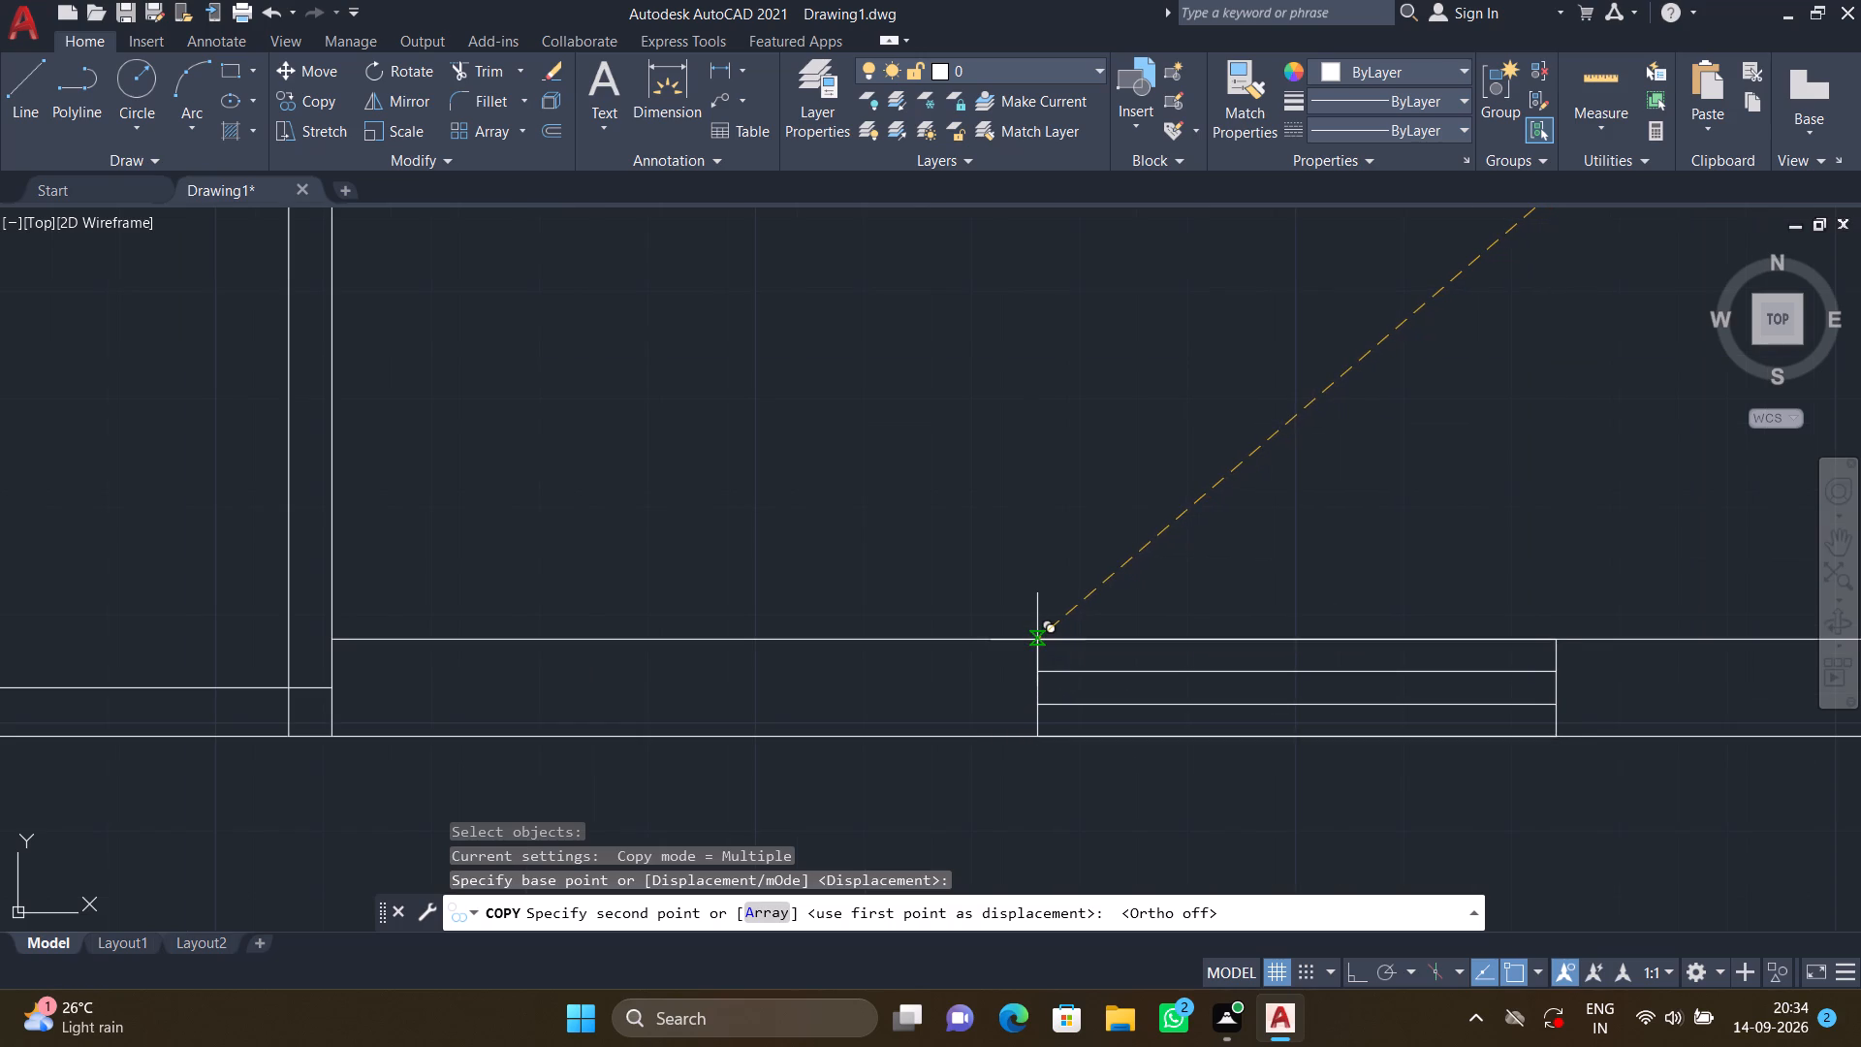
click(1038, 639)
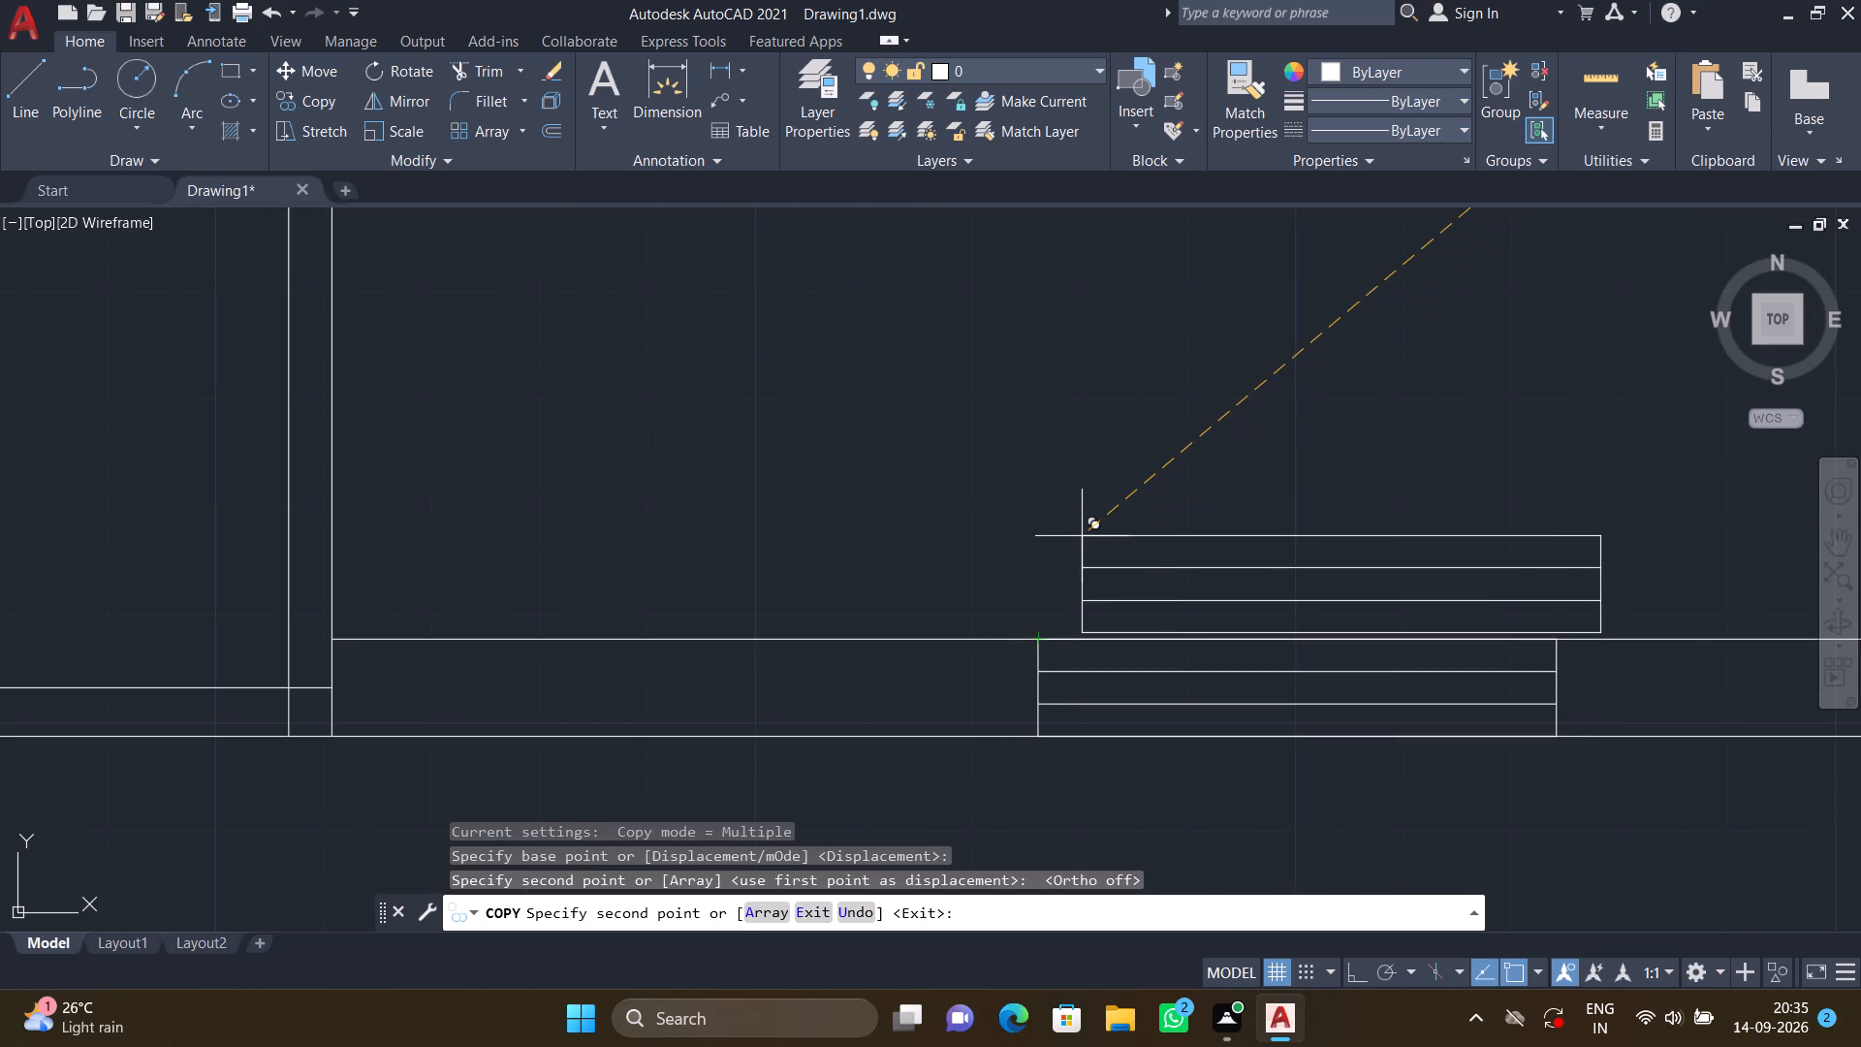
key(Return)
scroll(1089, 538, down, 3)
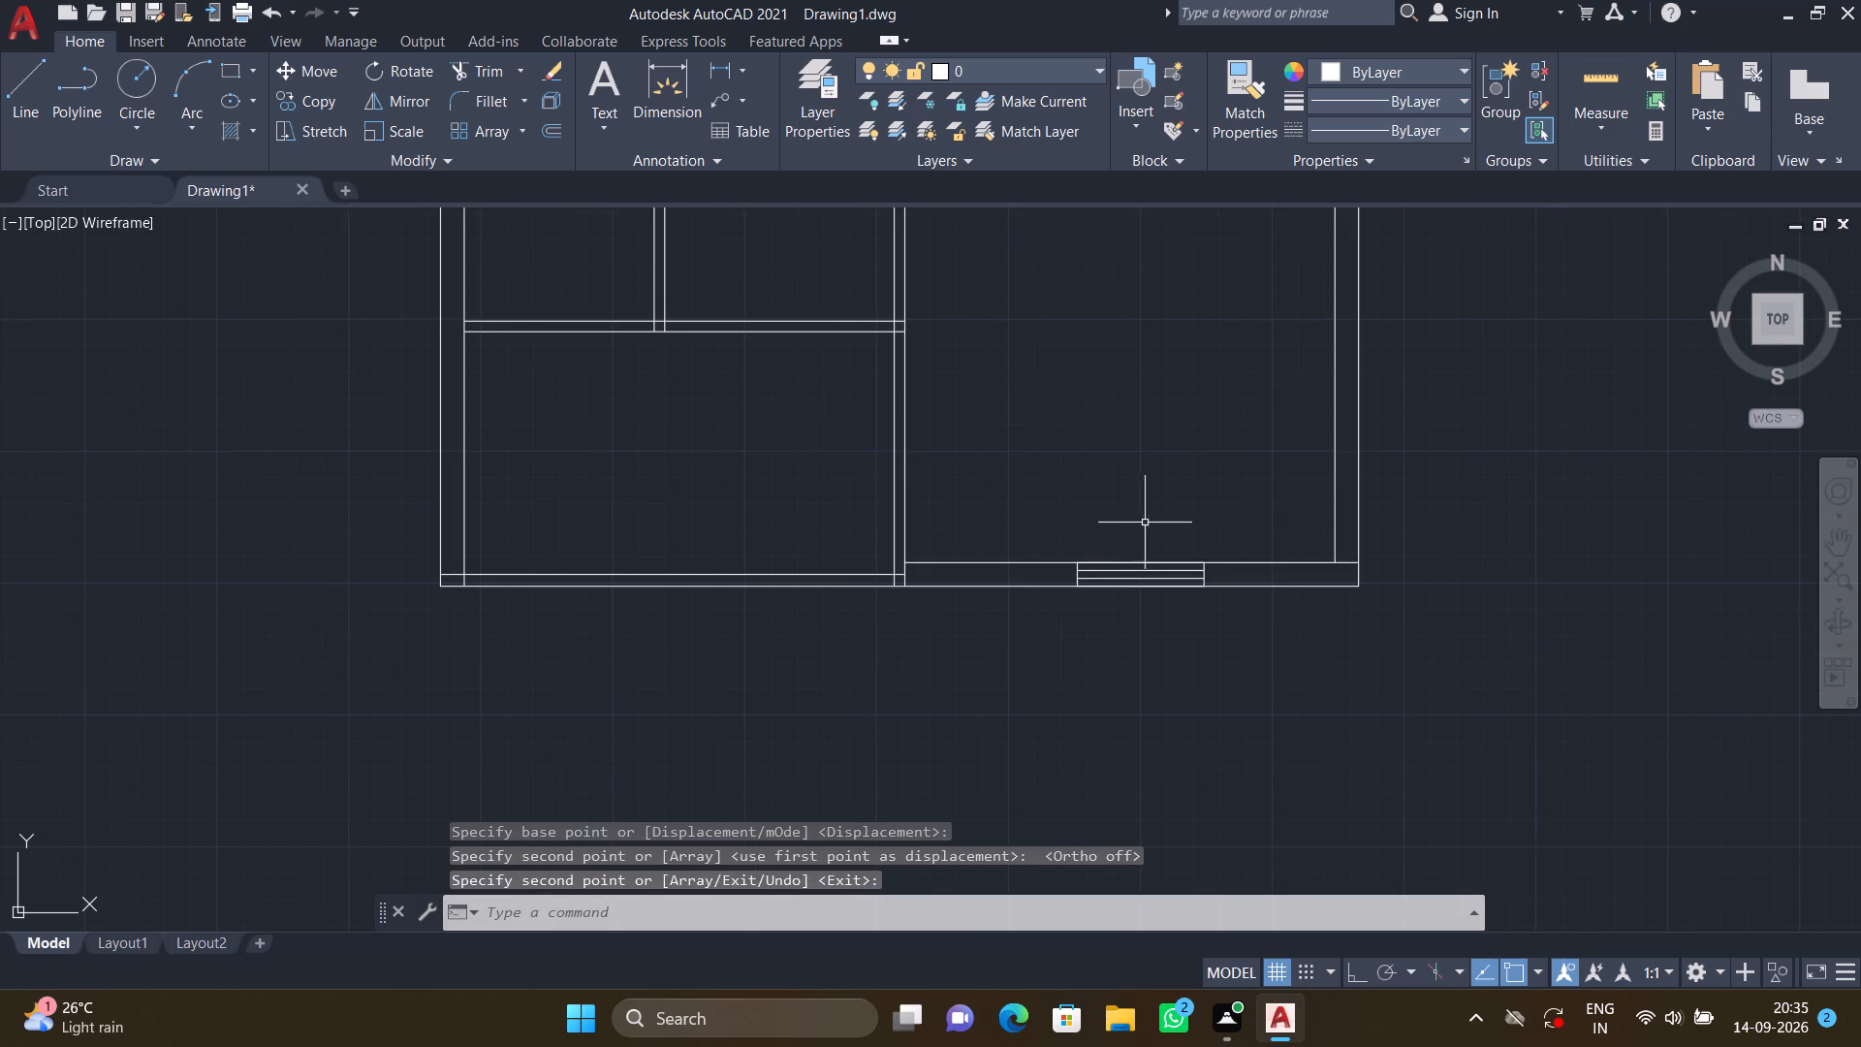
scroll(1150, 518, down, 1)
middle_drag(1267, 452, 1095, 592)
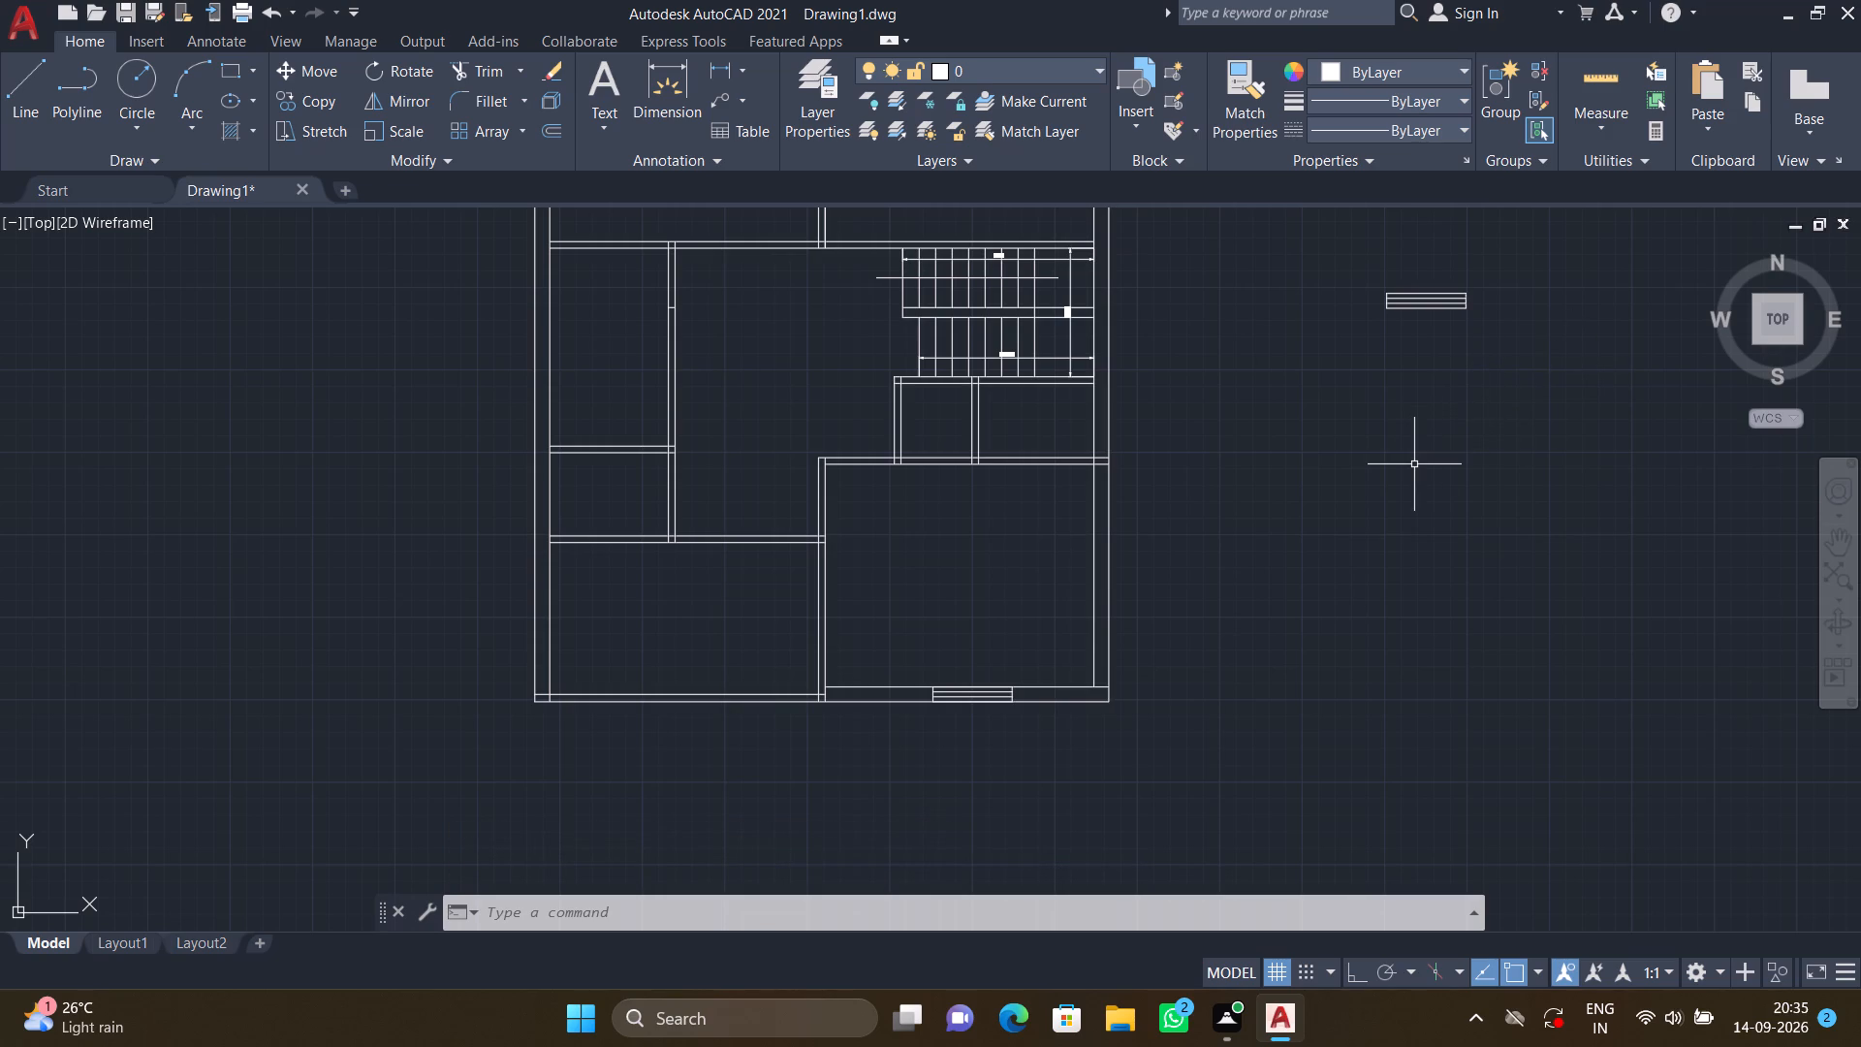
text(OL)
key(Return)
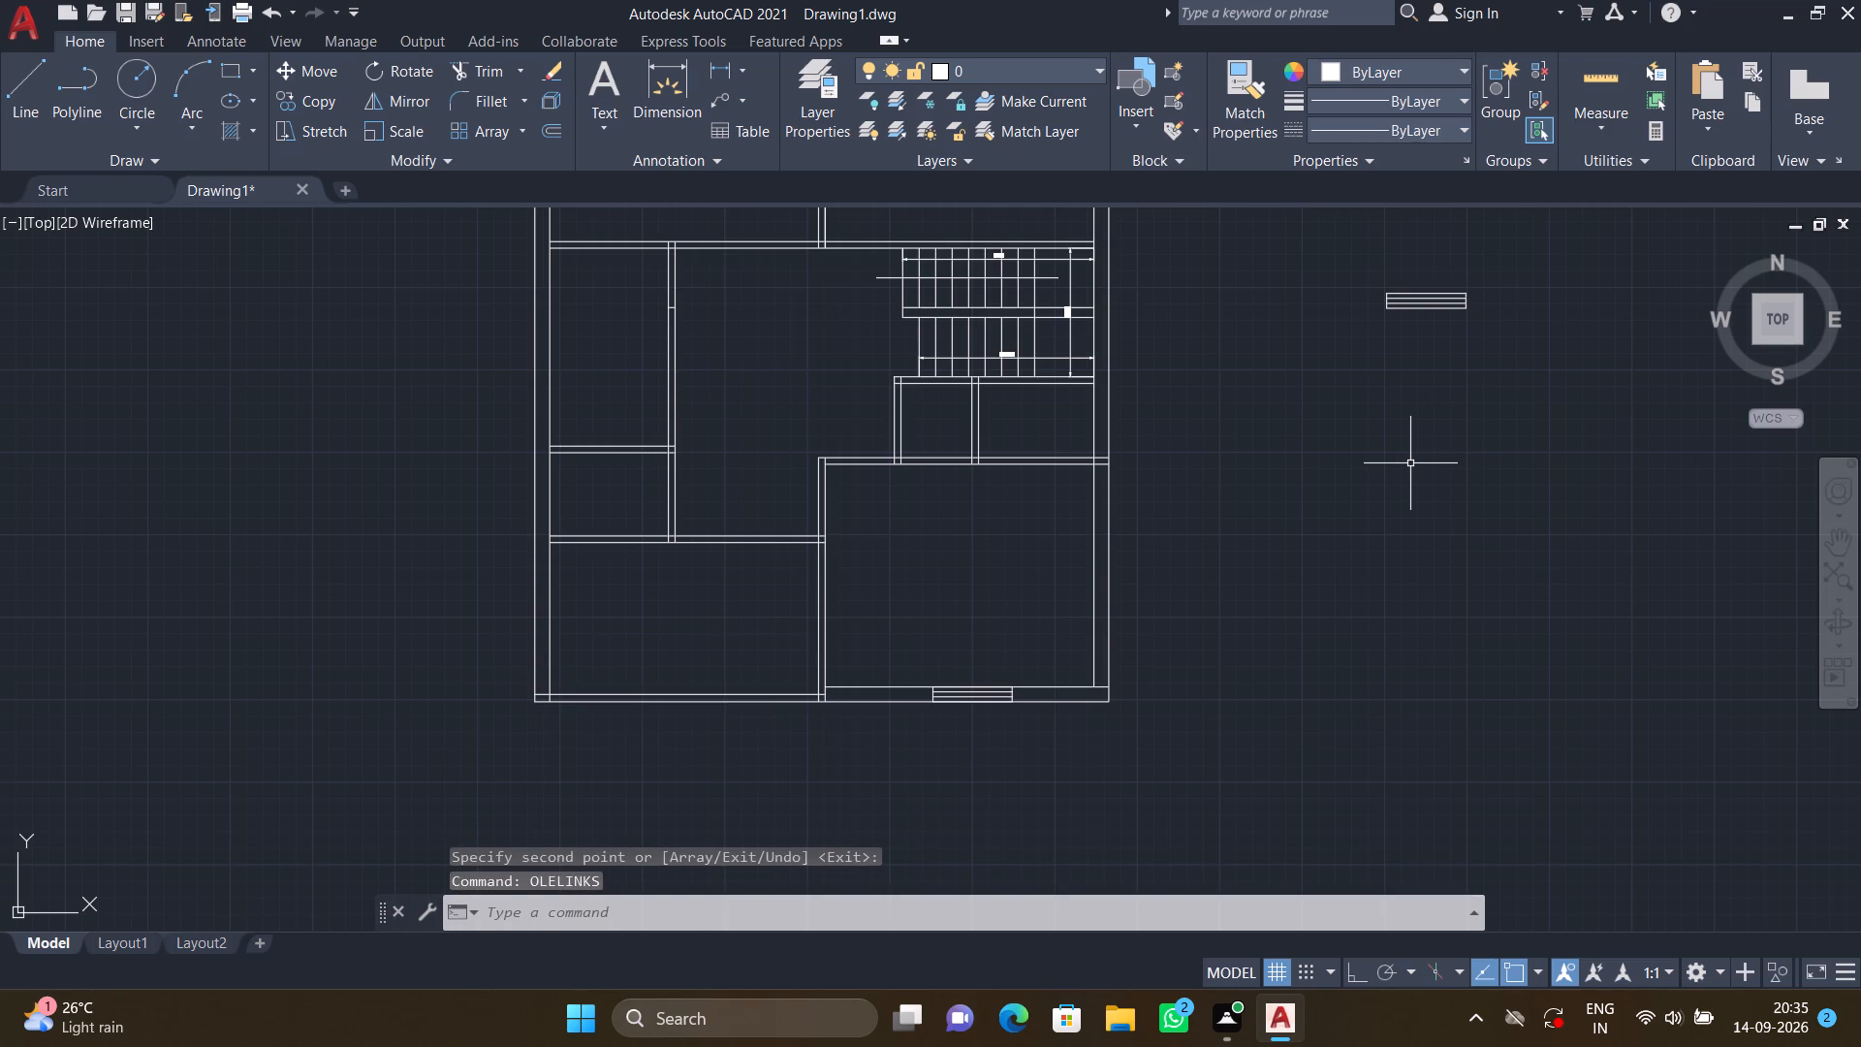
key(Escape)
Draw a closed 2' by 9" rectangle from lines in the empty space below the original 4' window symbol.
key(l)
key(Return)
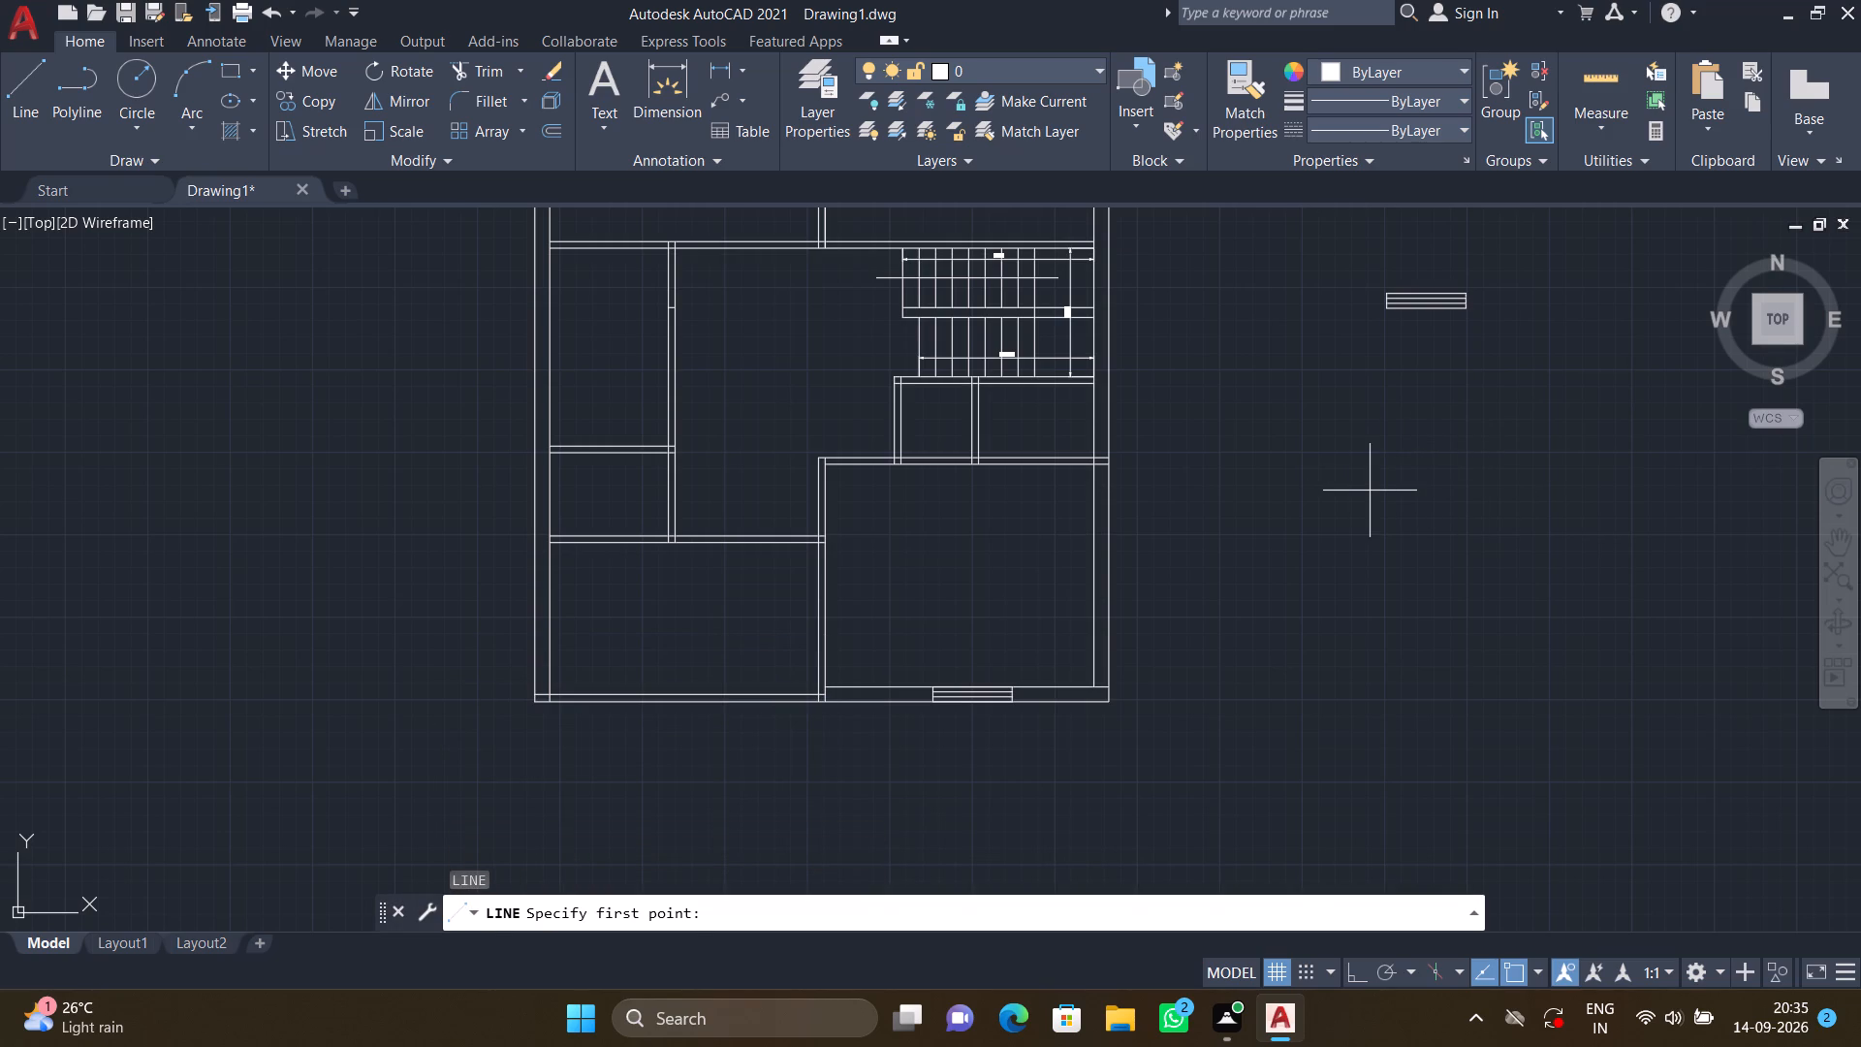
click(1370, 490)
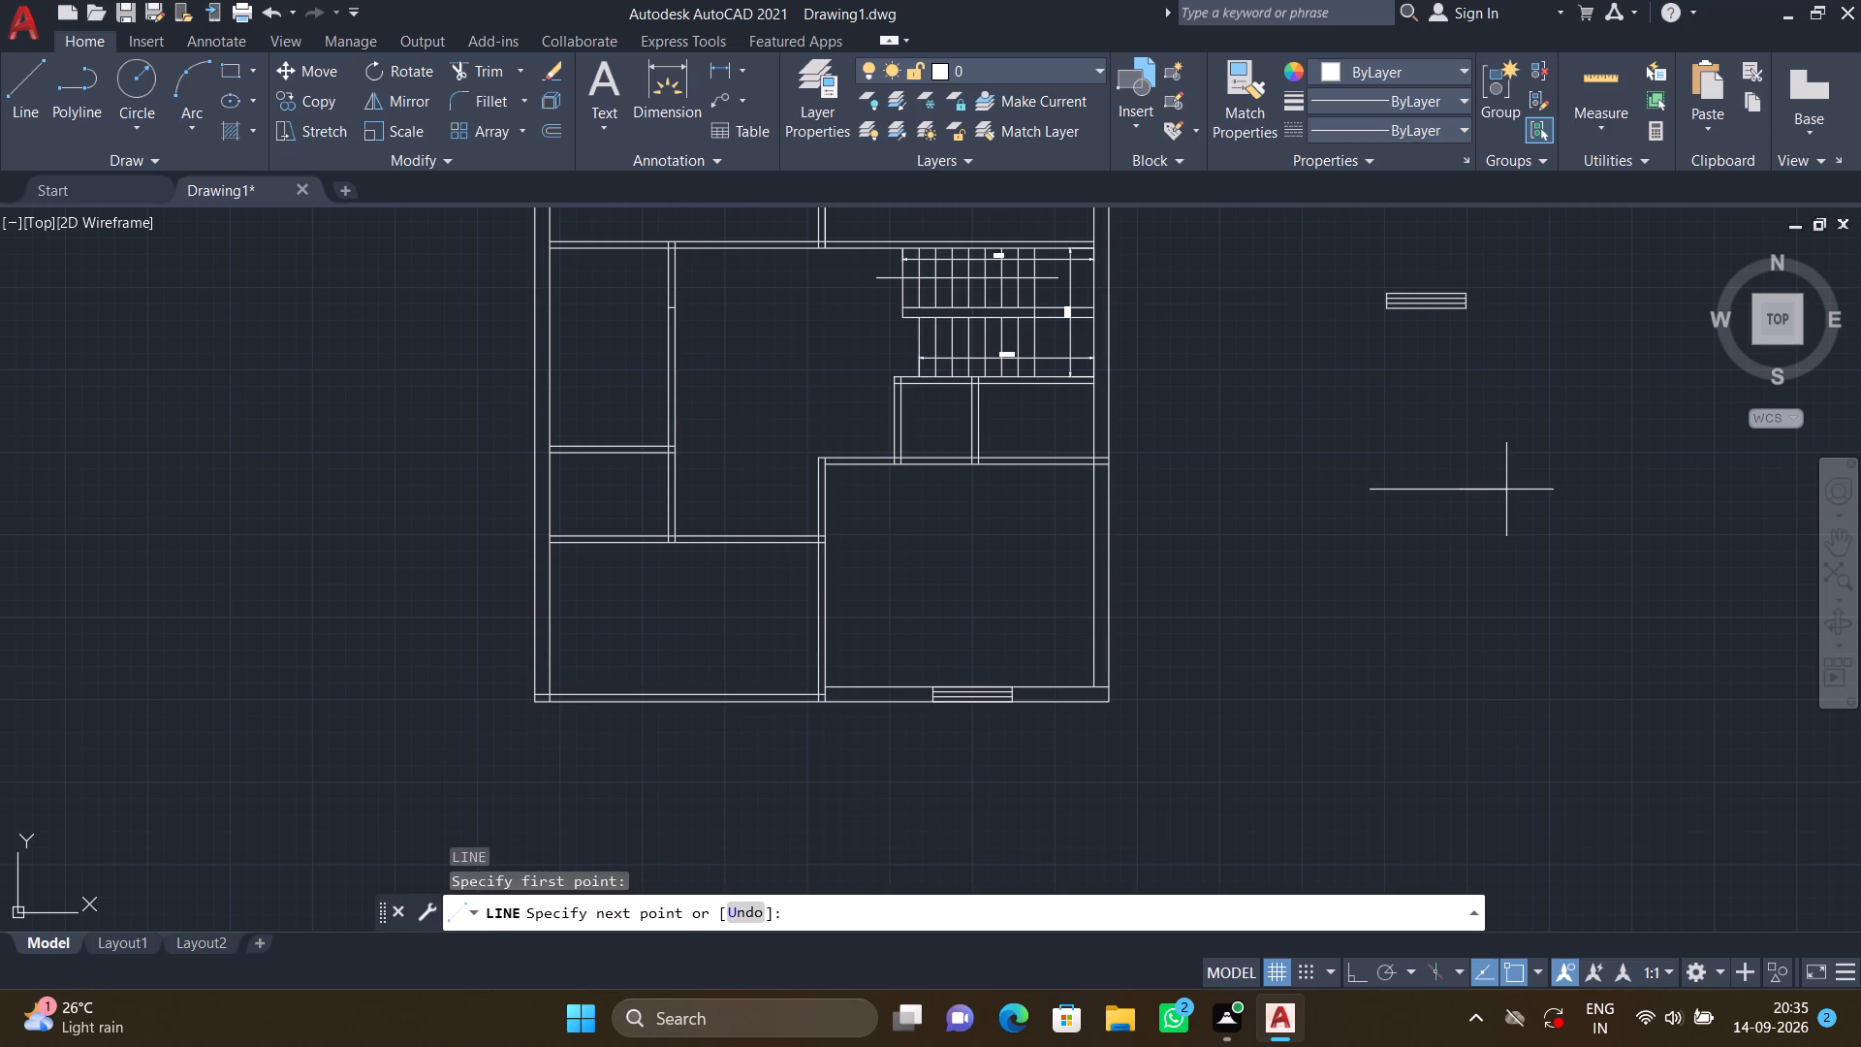
key(F8)
text(2')
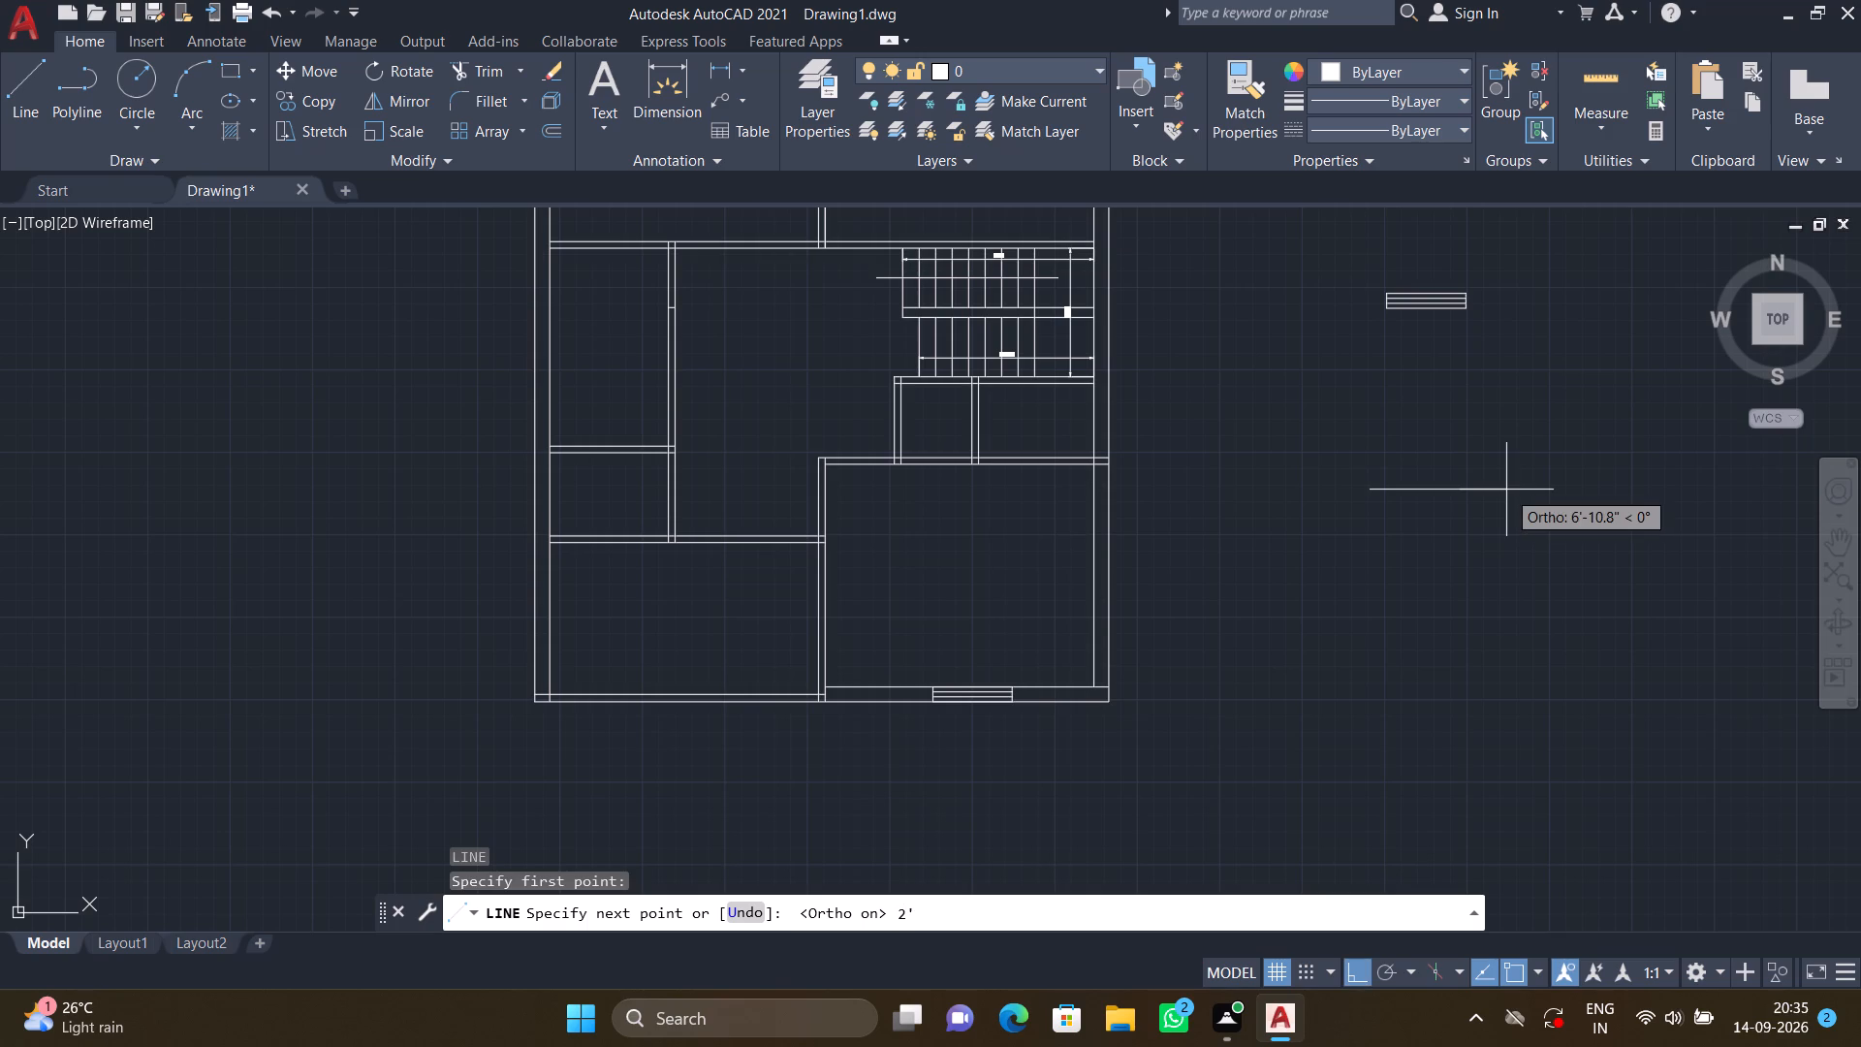
key(Return)
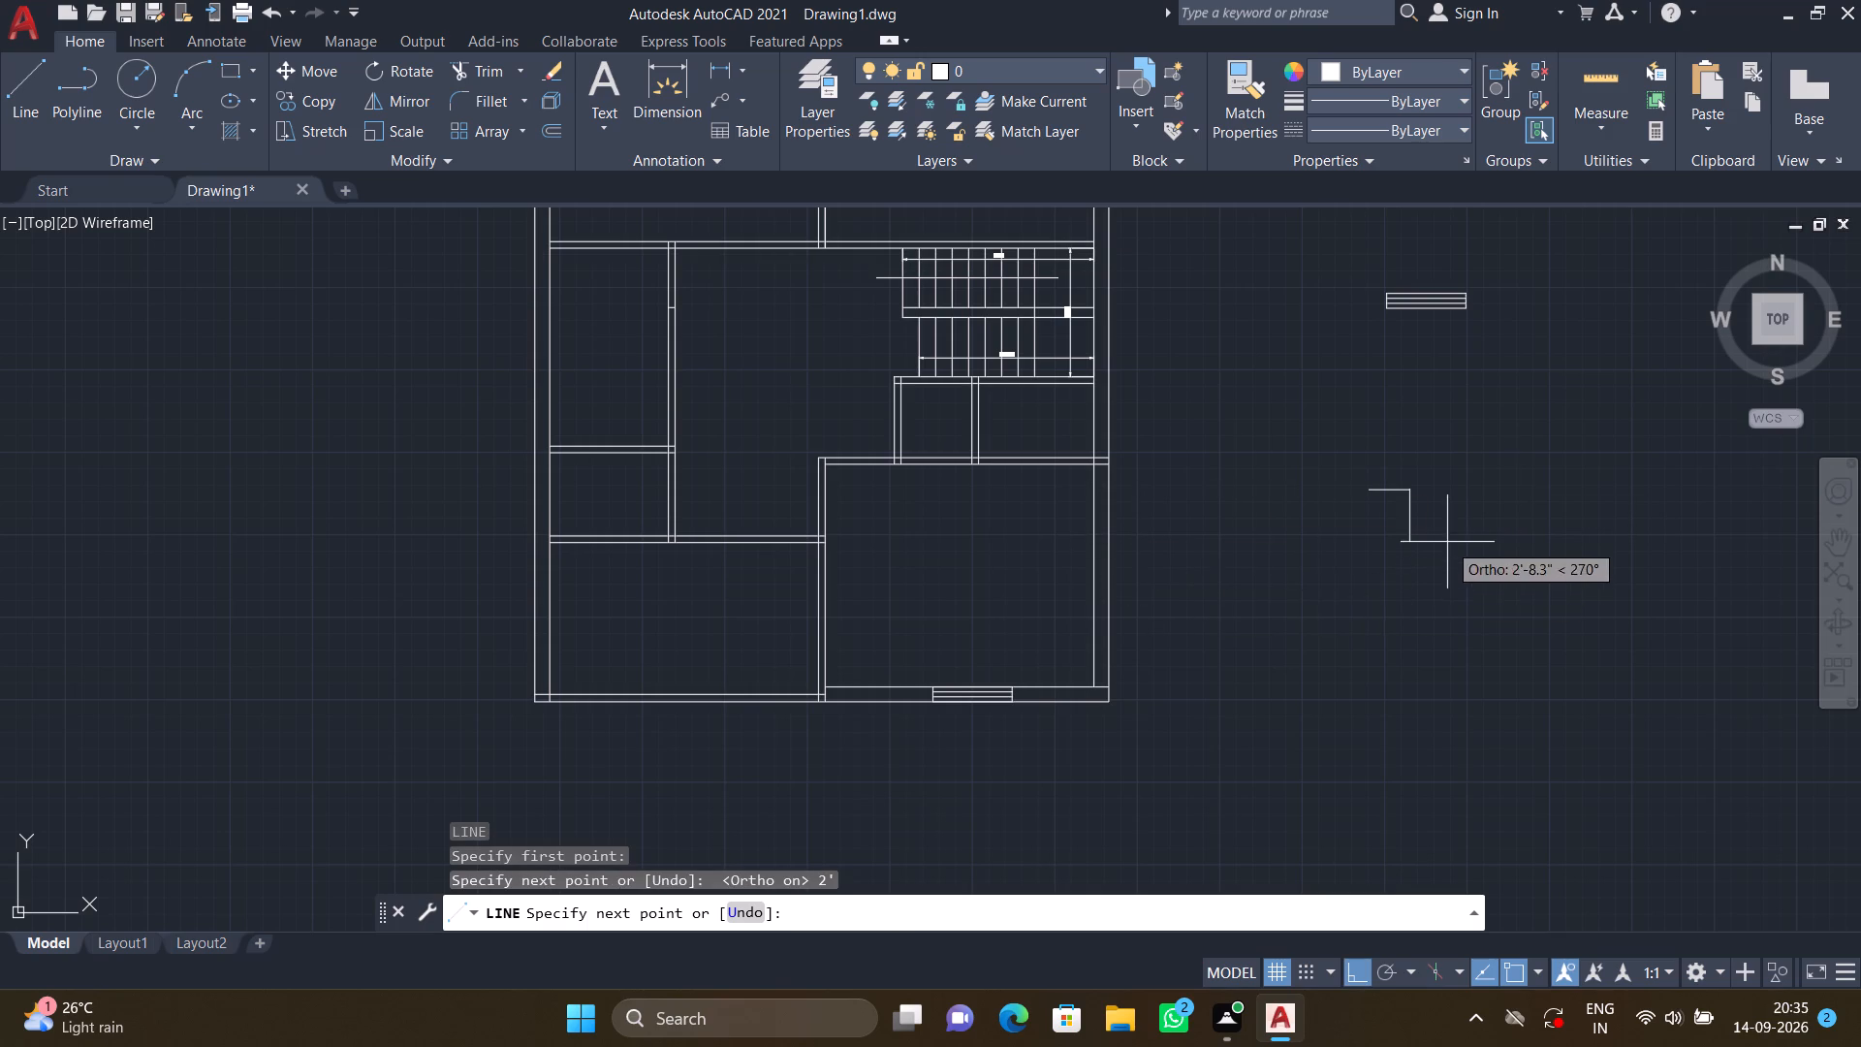
text(9")
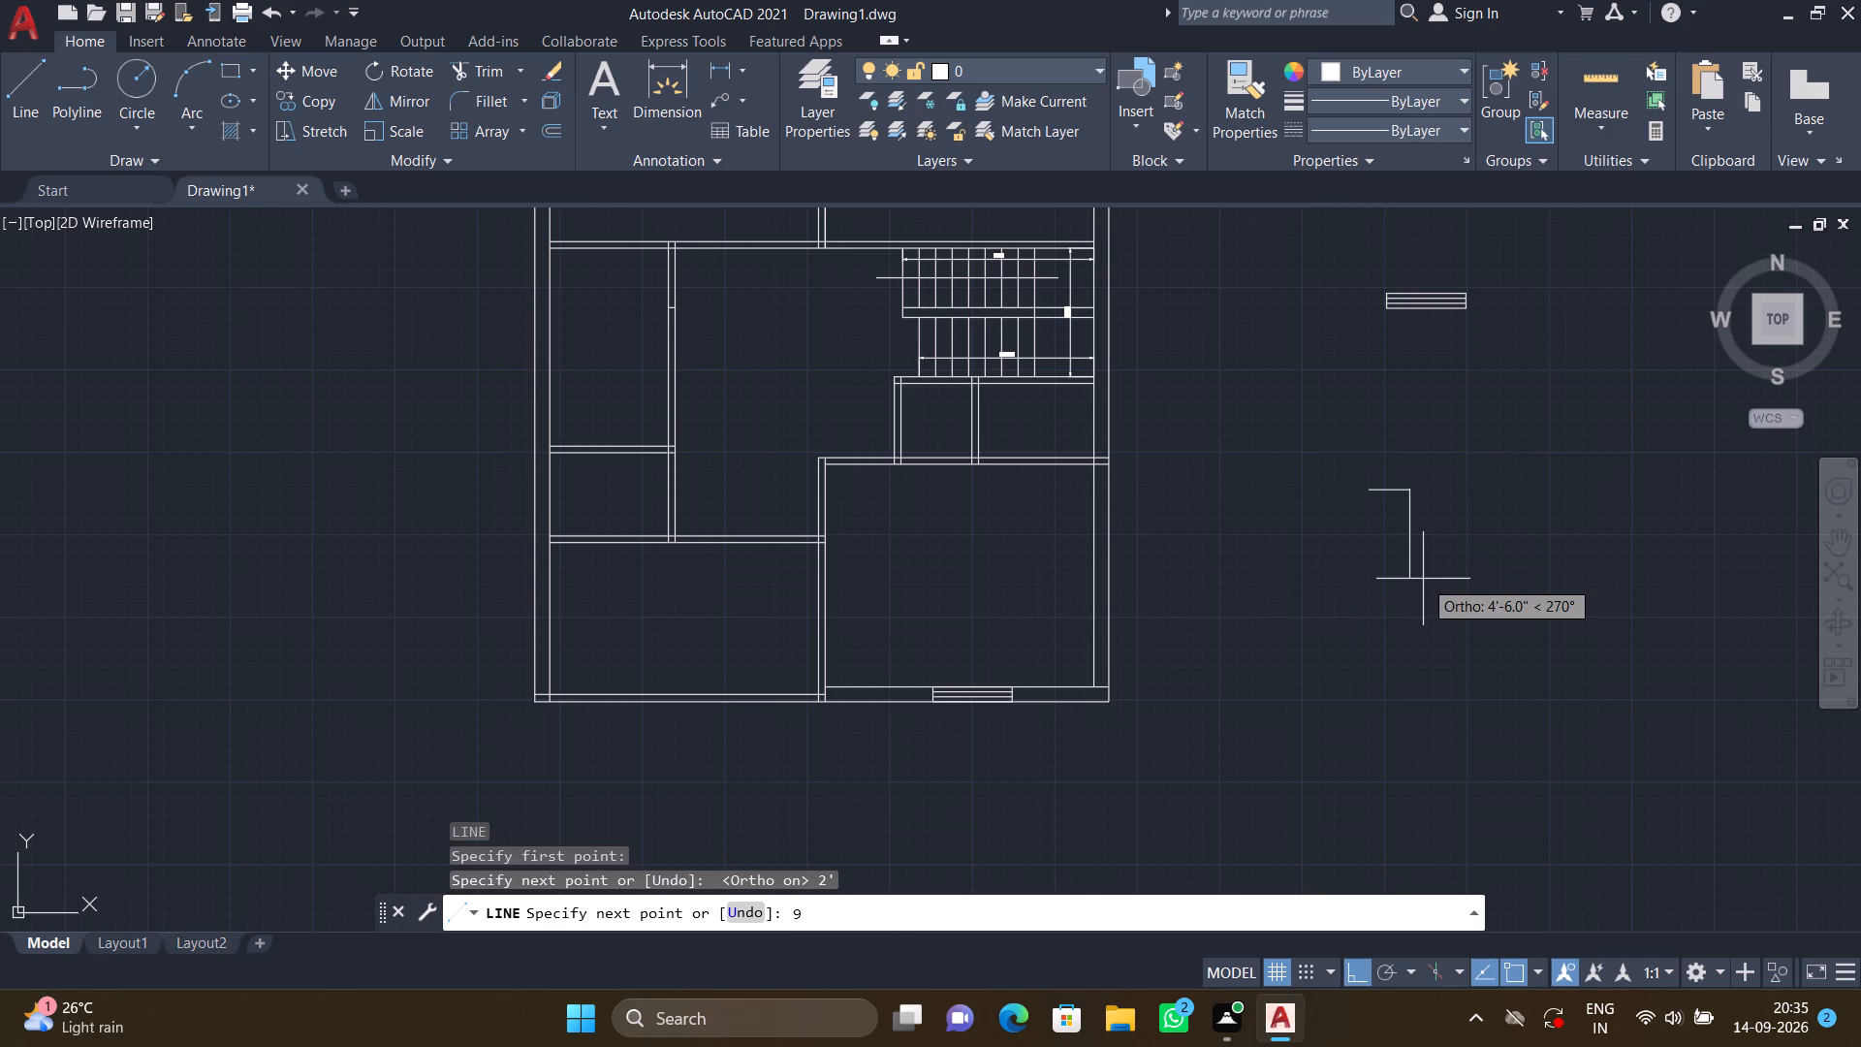
key(Return)
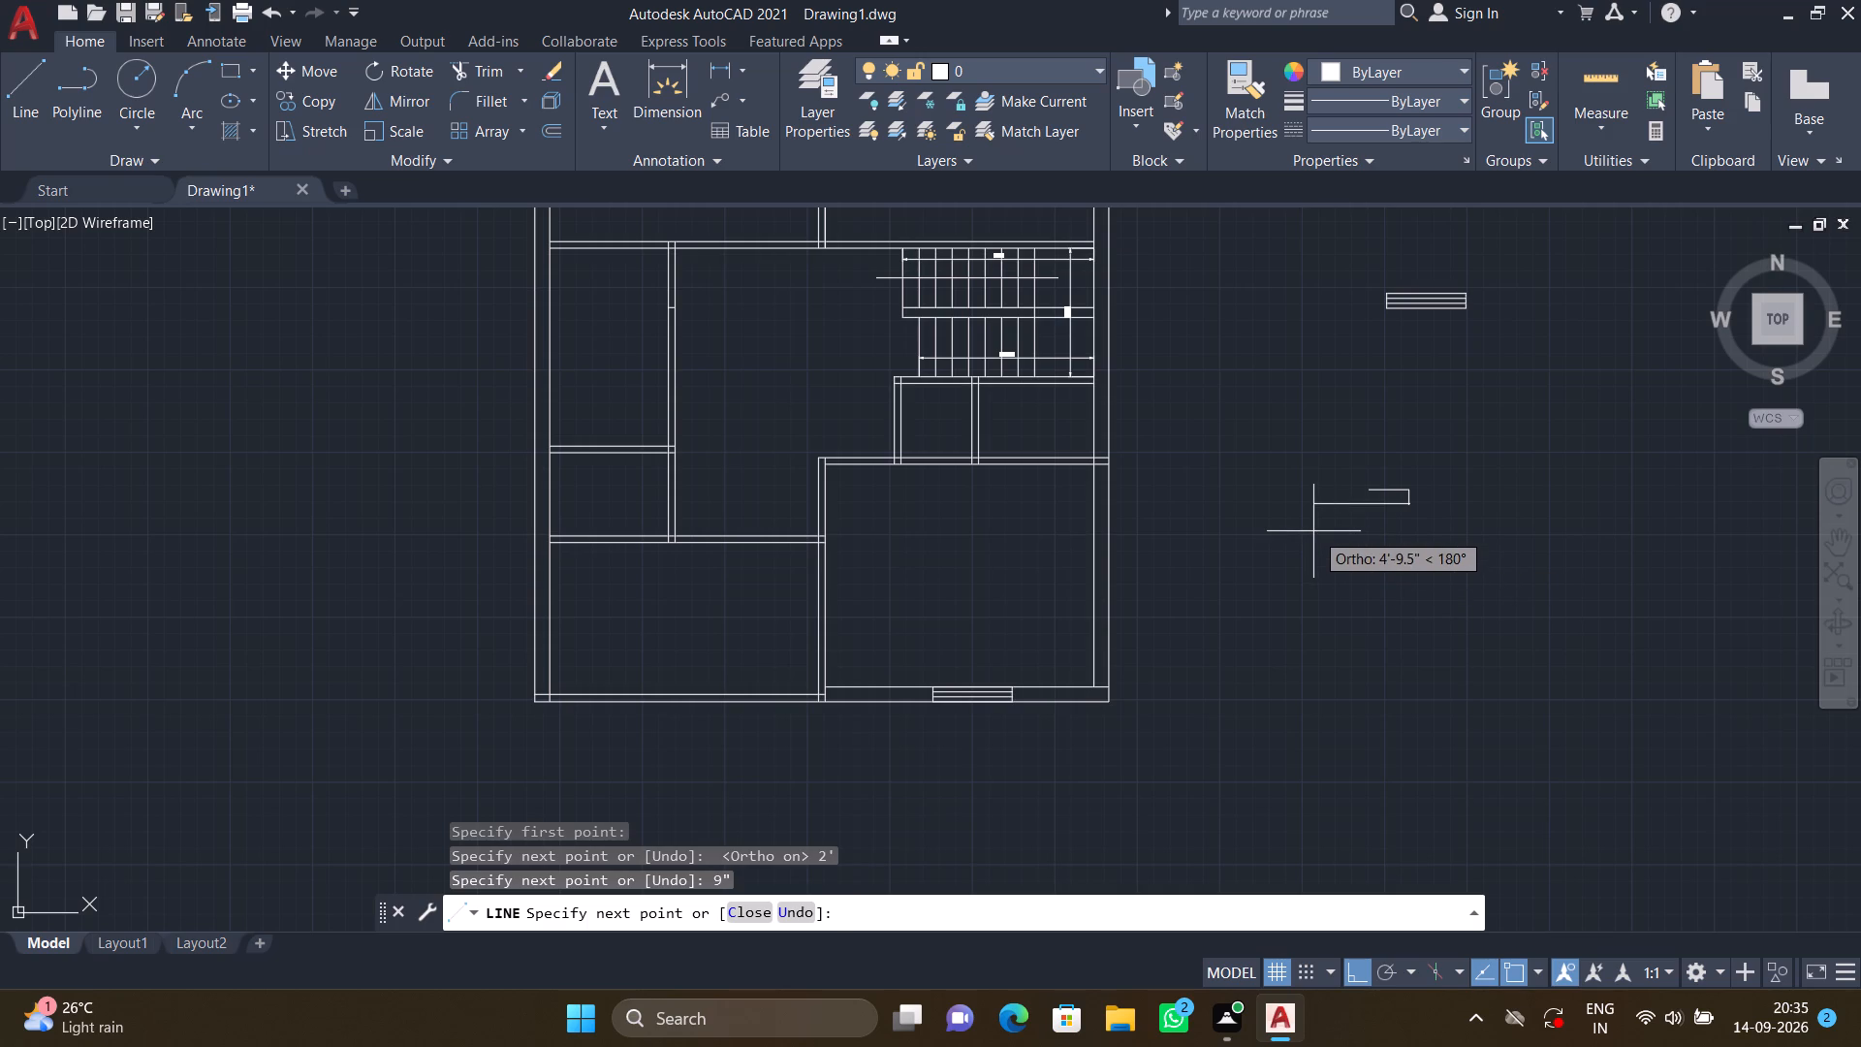
text(2')
key(Return)
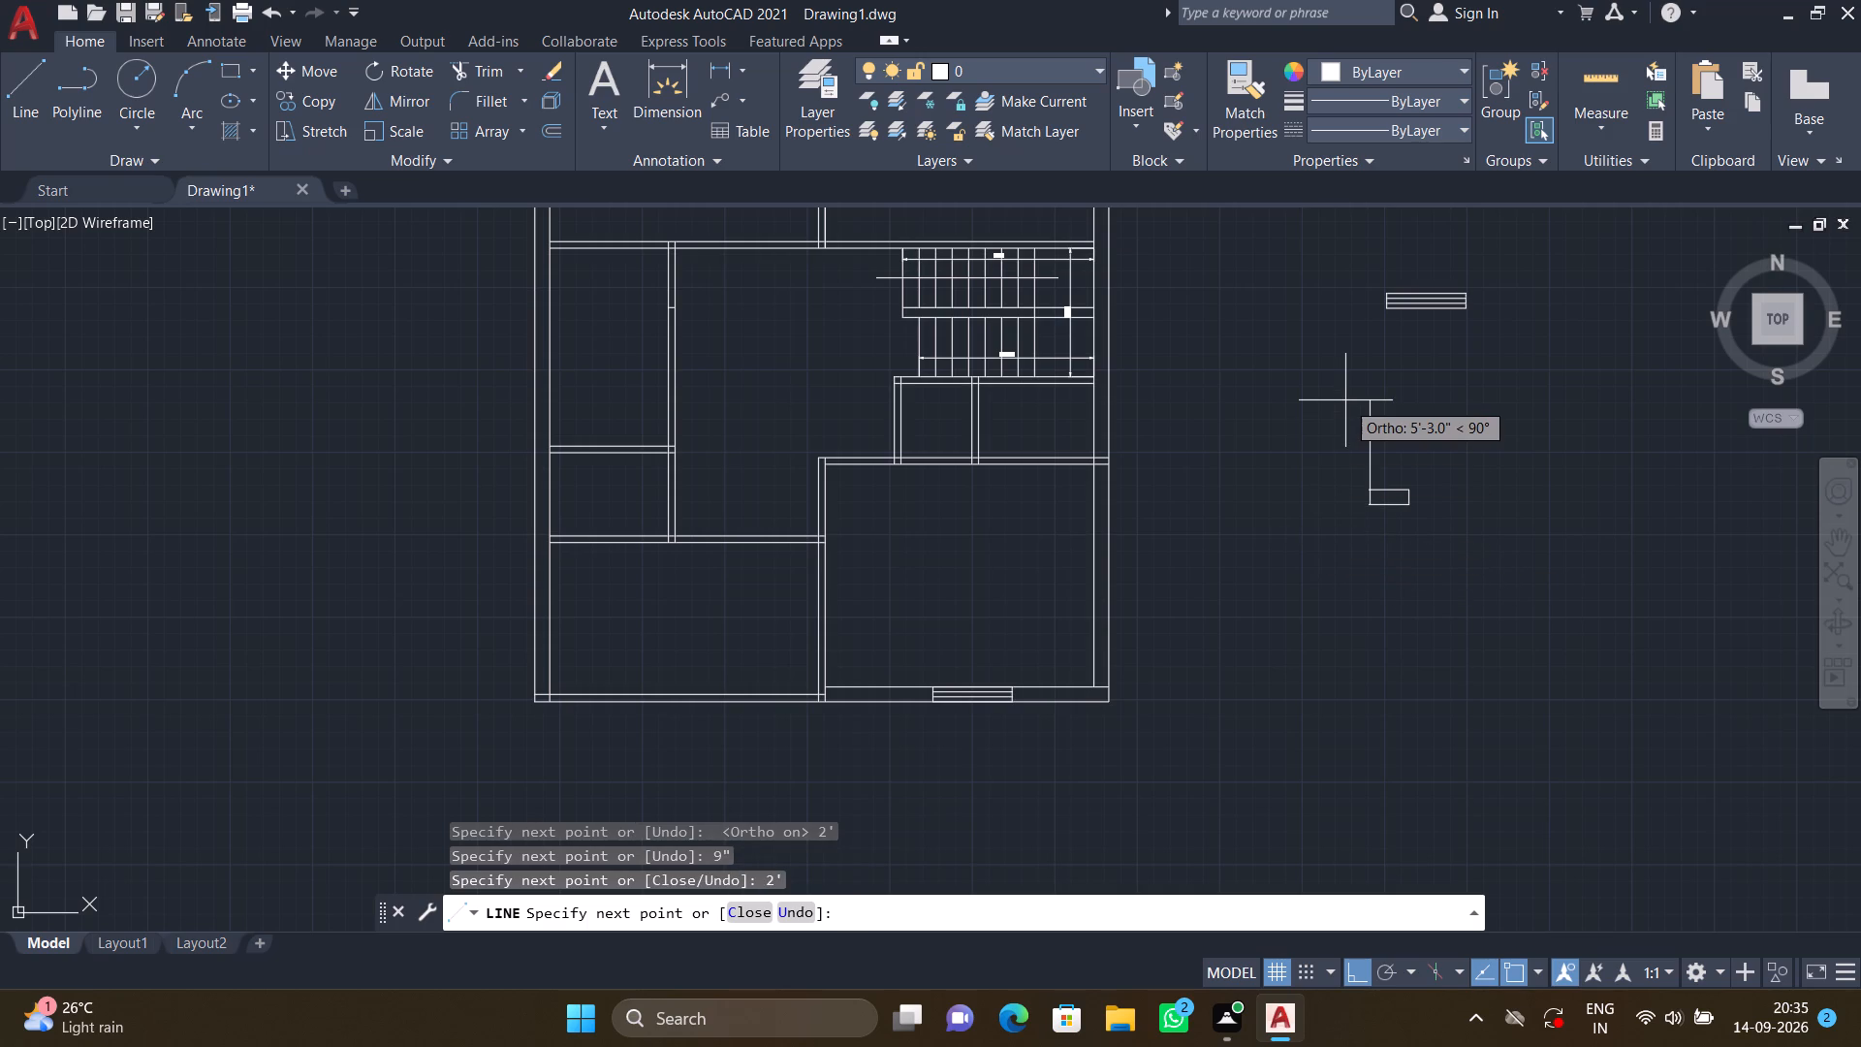
text(9")
key(Return)
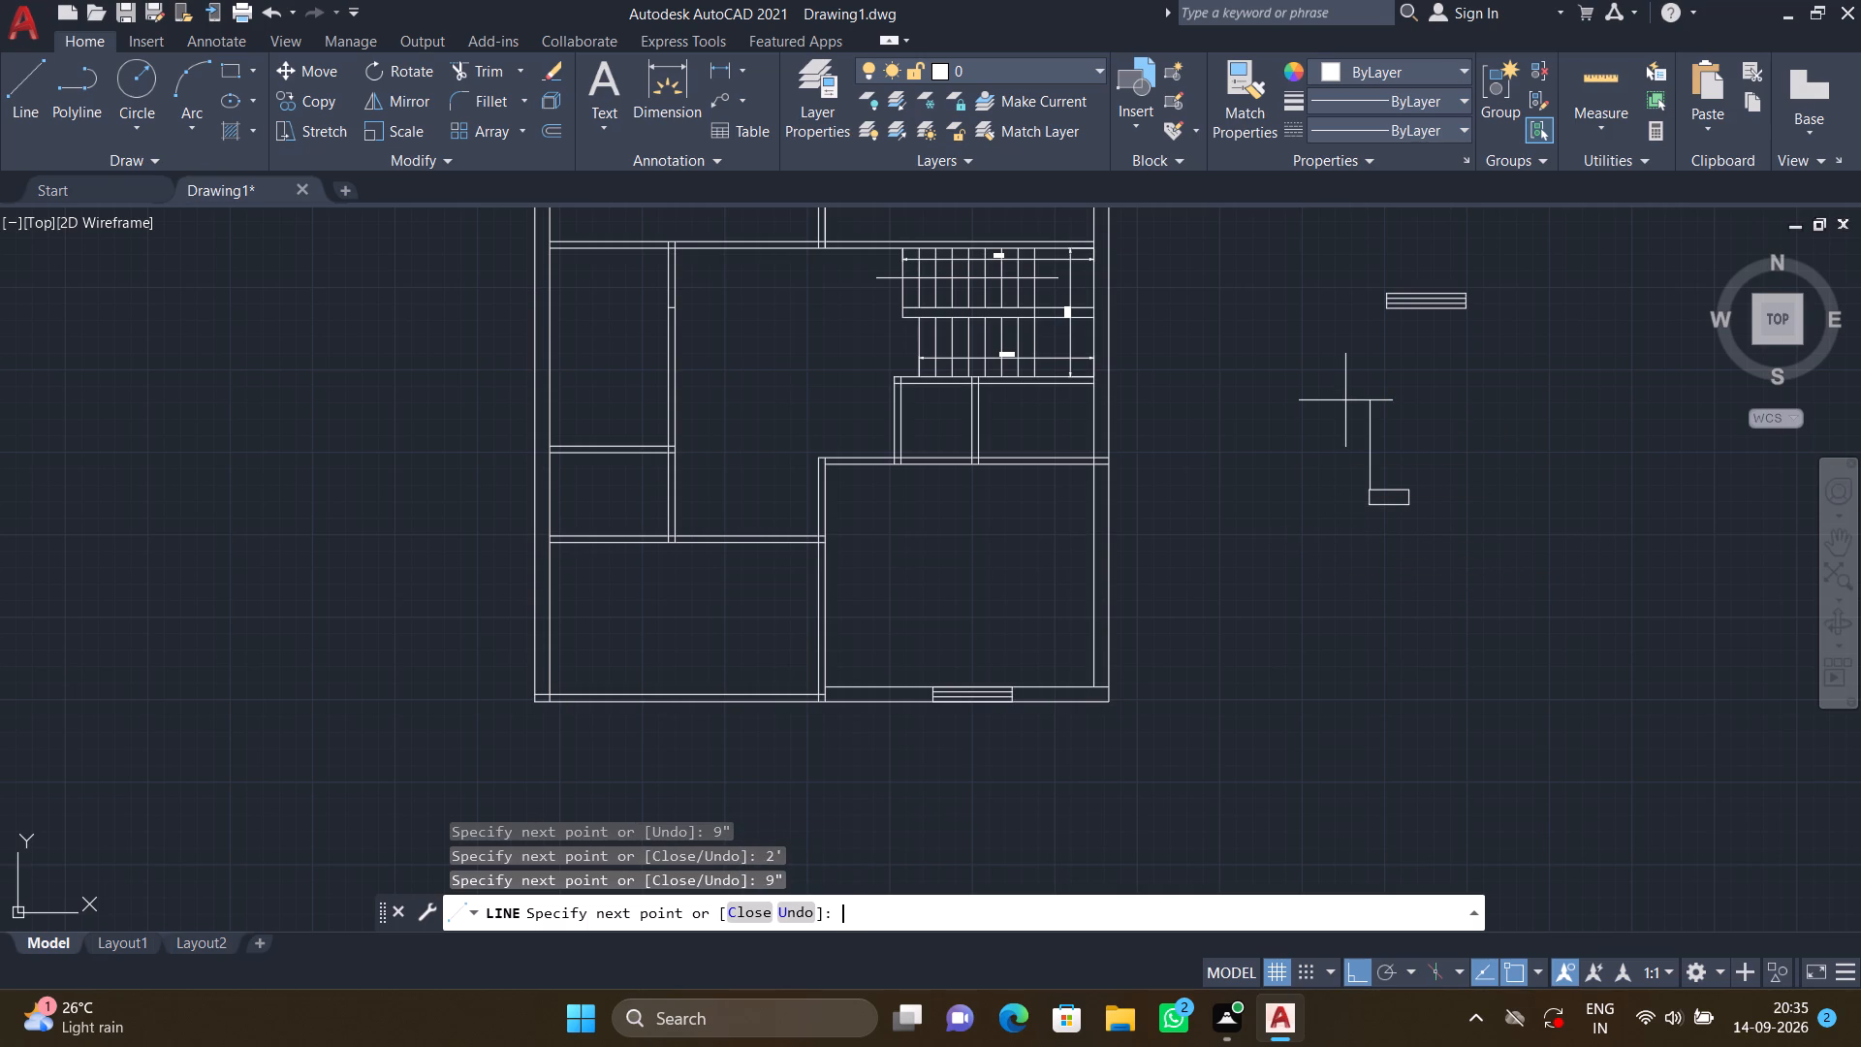
key(Return)
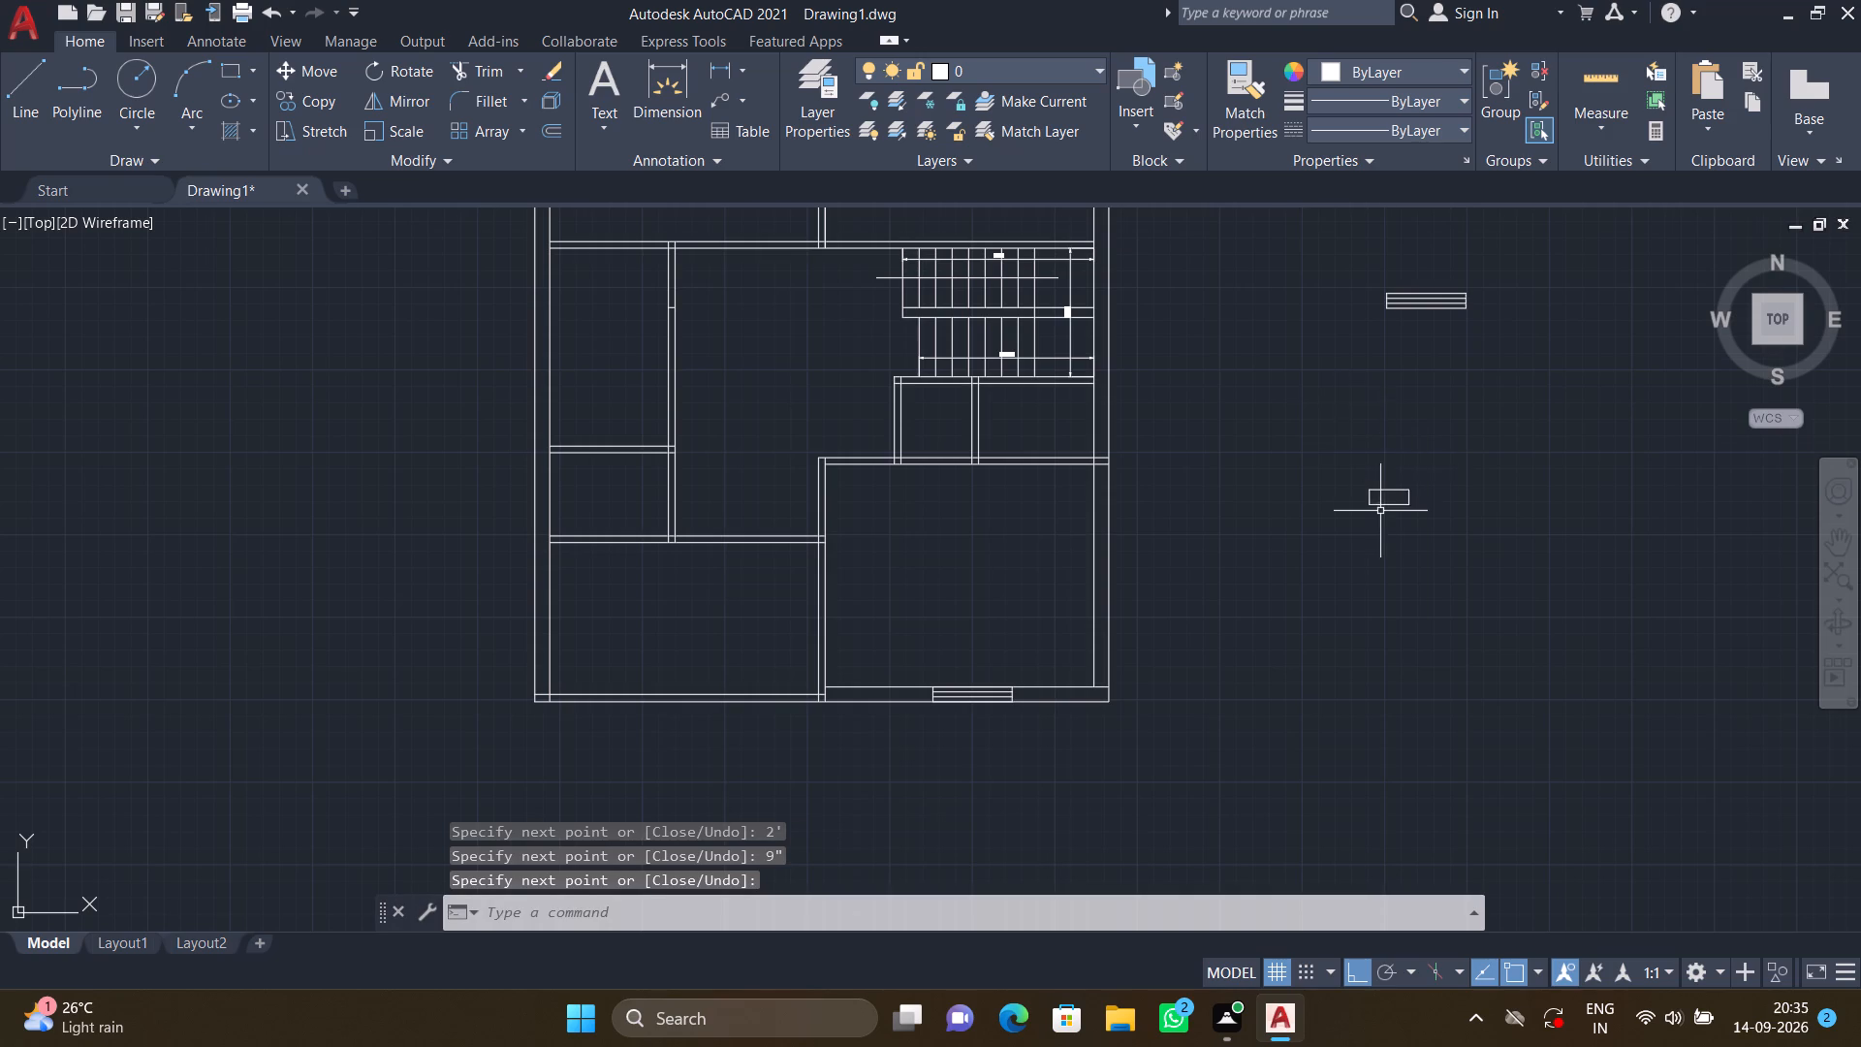
Offset both long edges of the 2' by 9" rectangle inward by 3".
scroll(1380, 511, up, 2)
key(o)
key(Return)
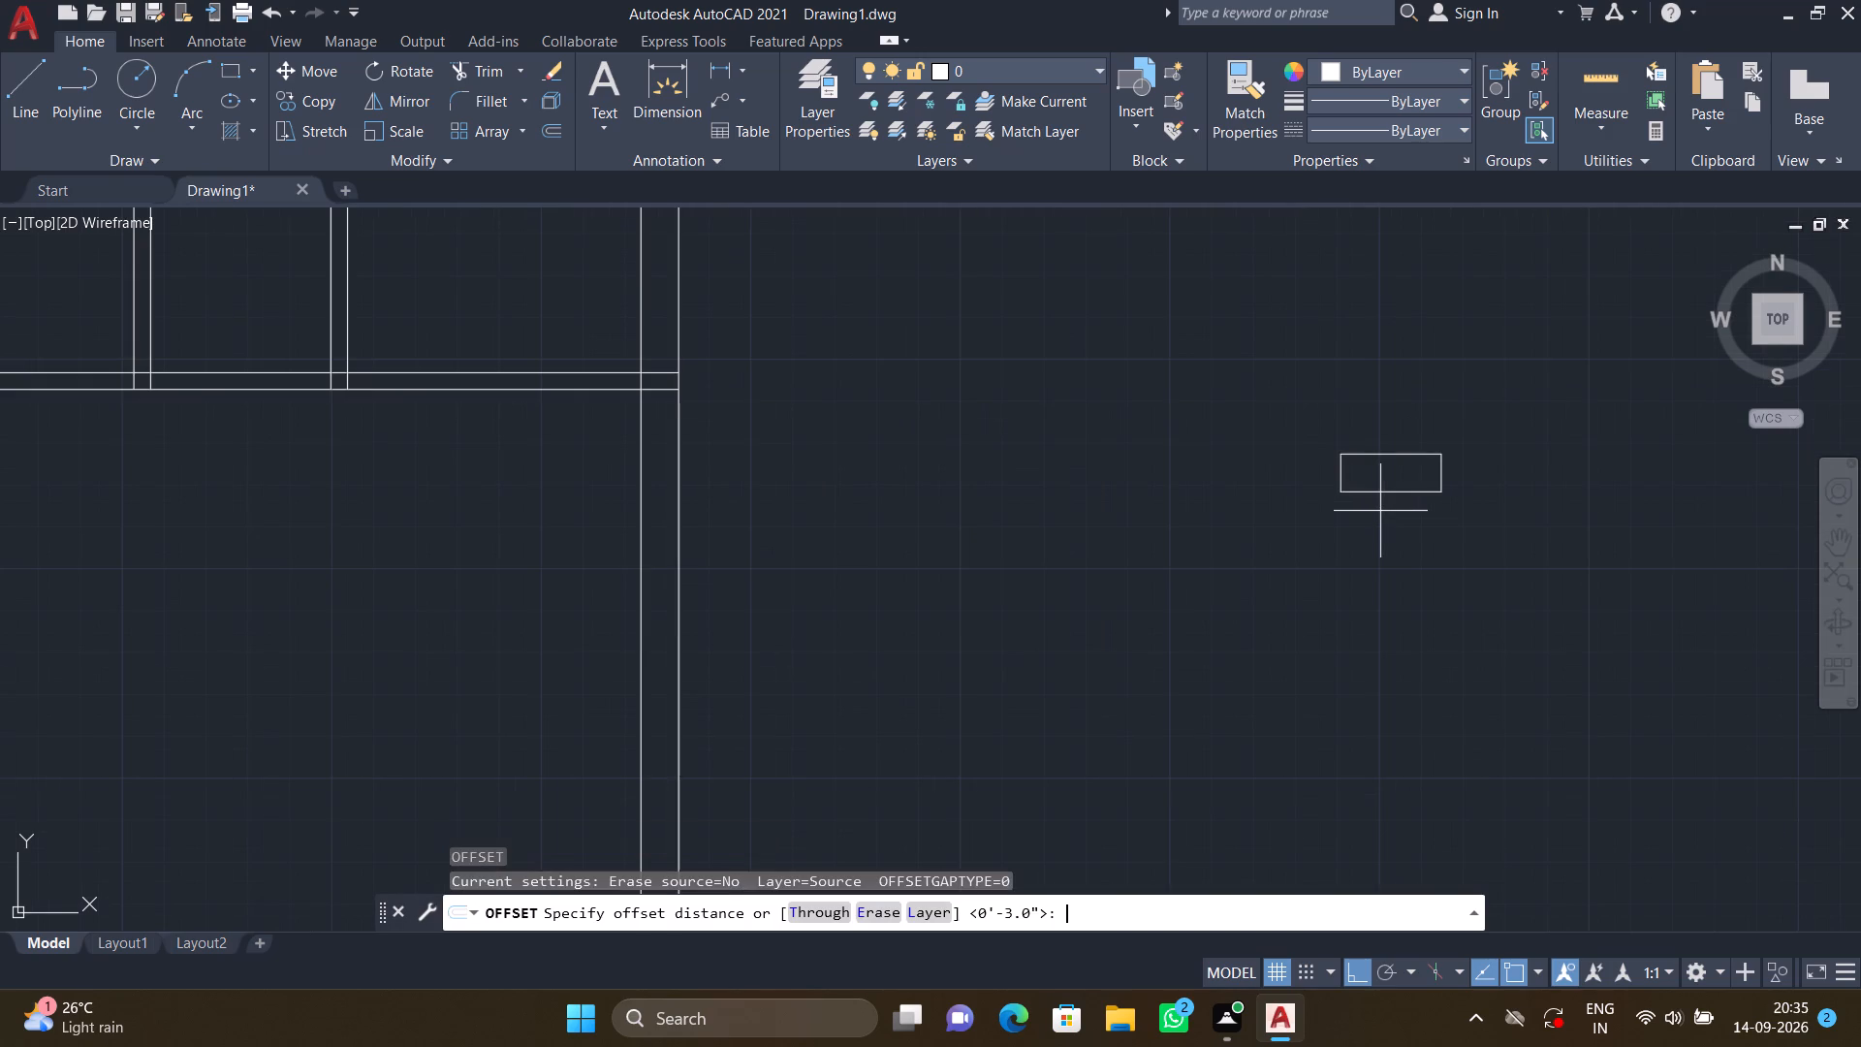
key(3)
key(shift+quotedbl)
key(Return)
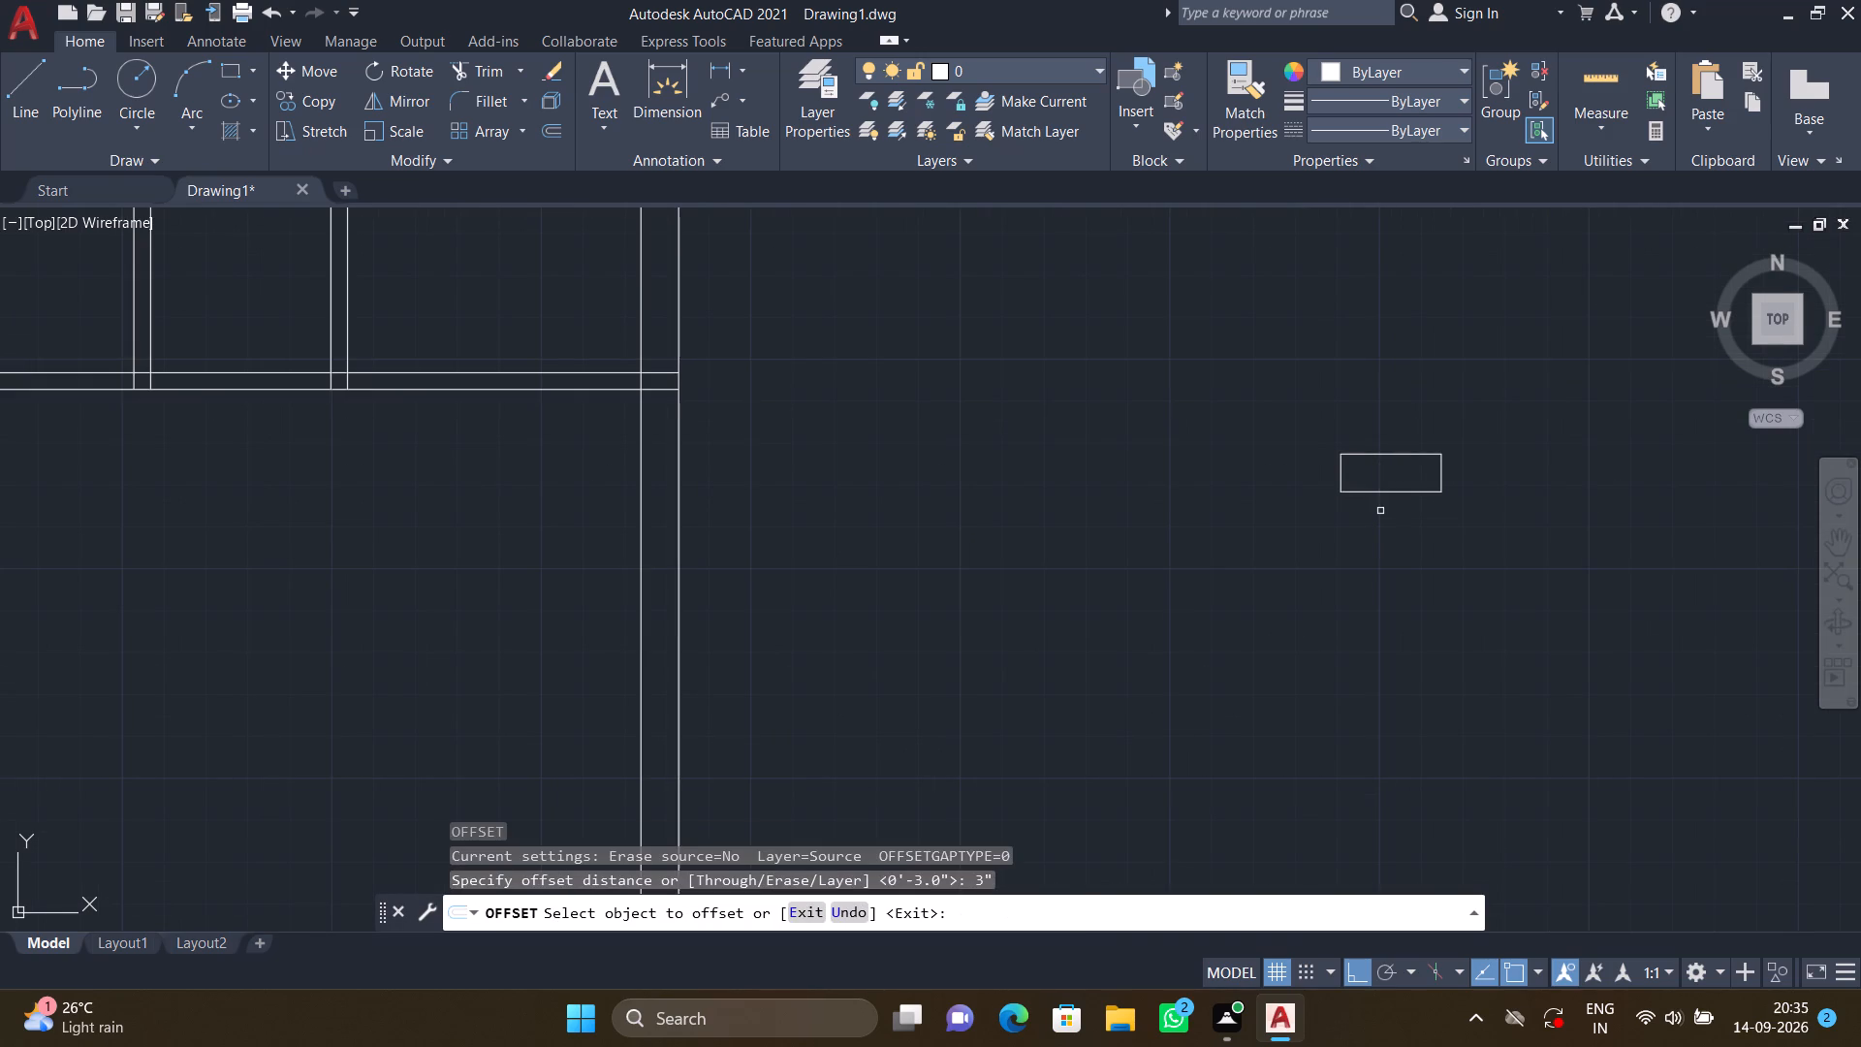
click(1365, 456)
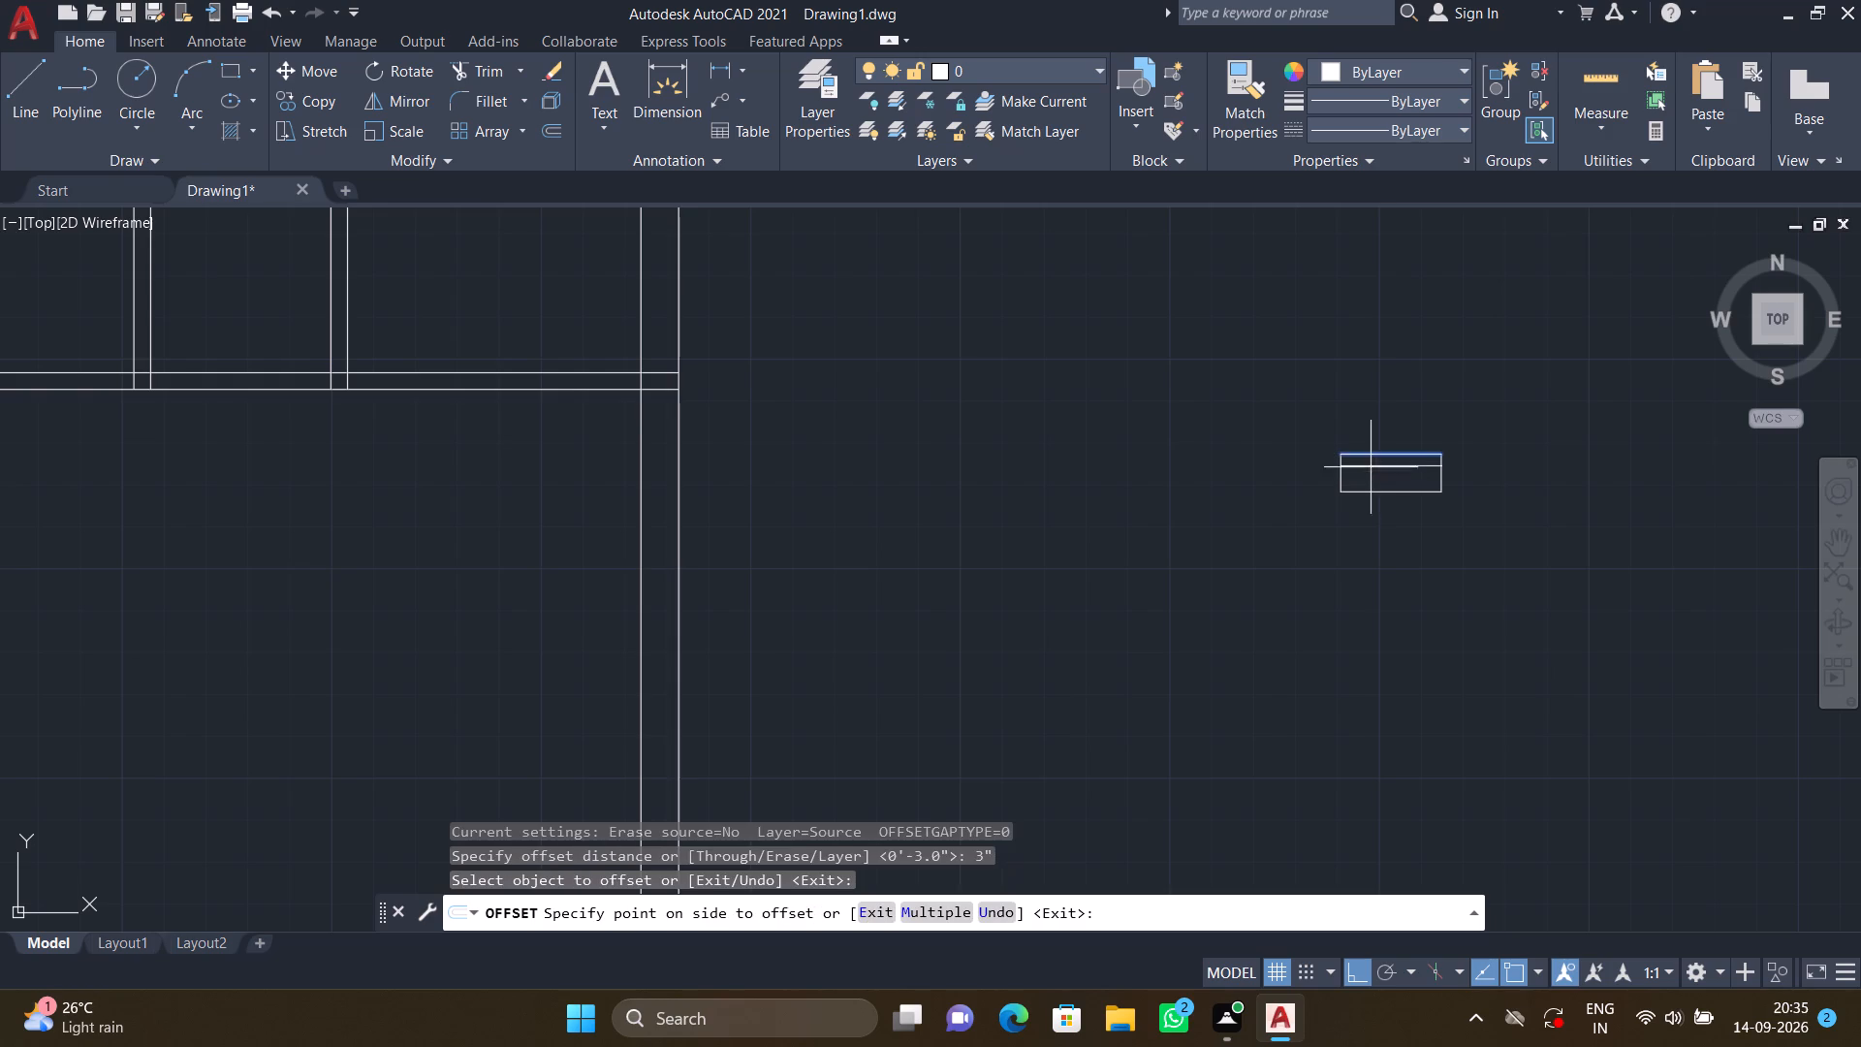
click(1373, 480)
click(1385, 493)
click(1372, 467)
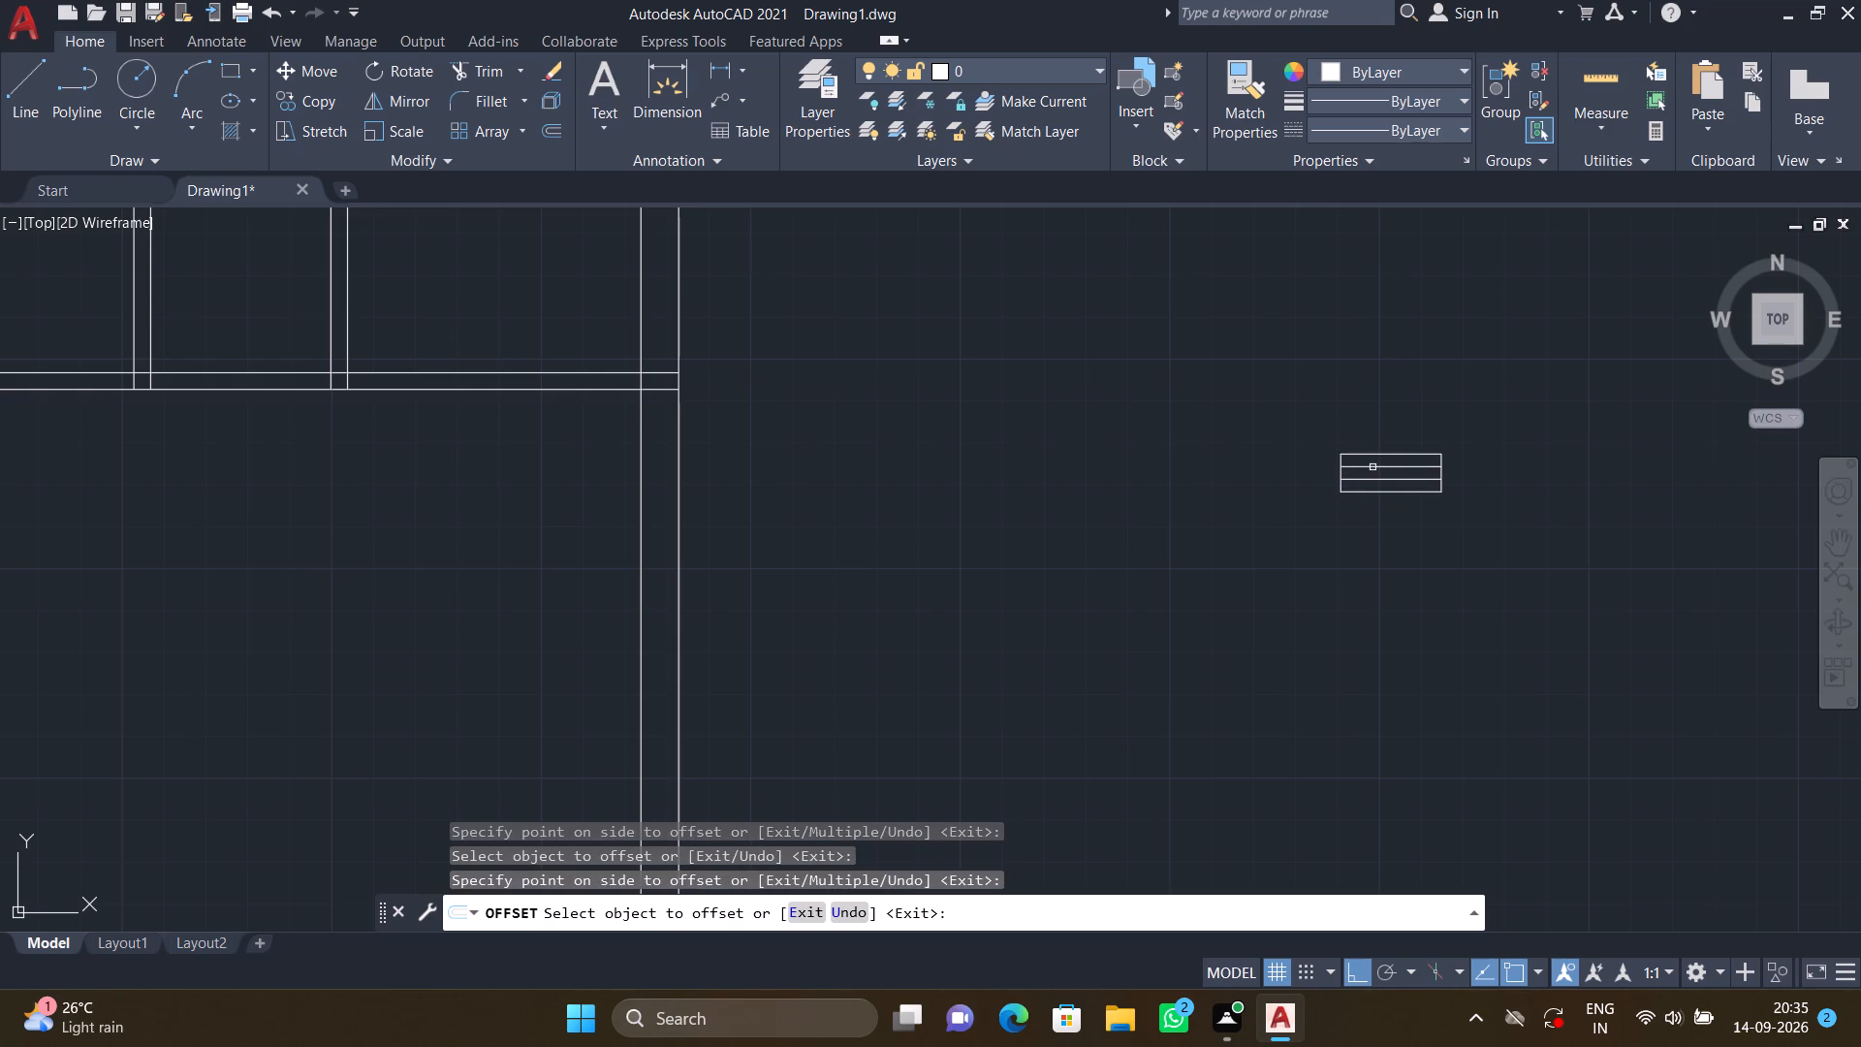
key(Return)
Rotate the original 4' window symbol beside the floor plan by 90° about its upper-left corner so it stands upright.
scroll(1356, 462, down, 2)
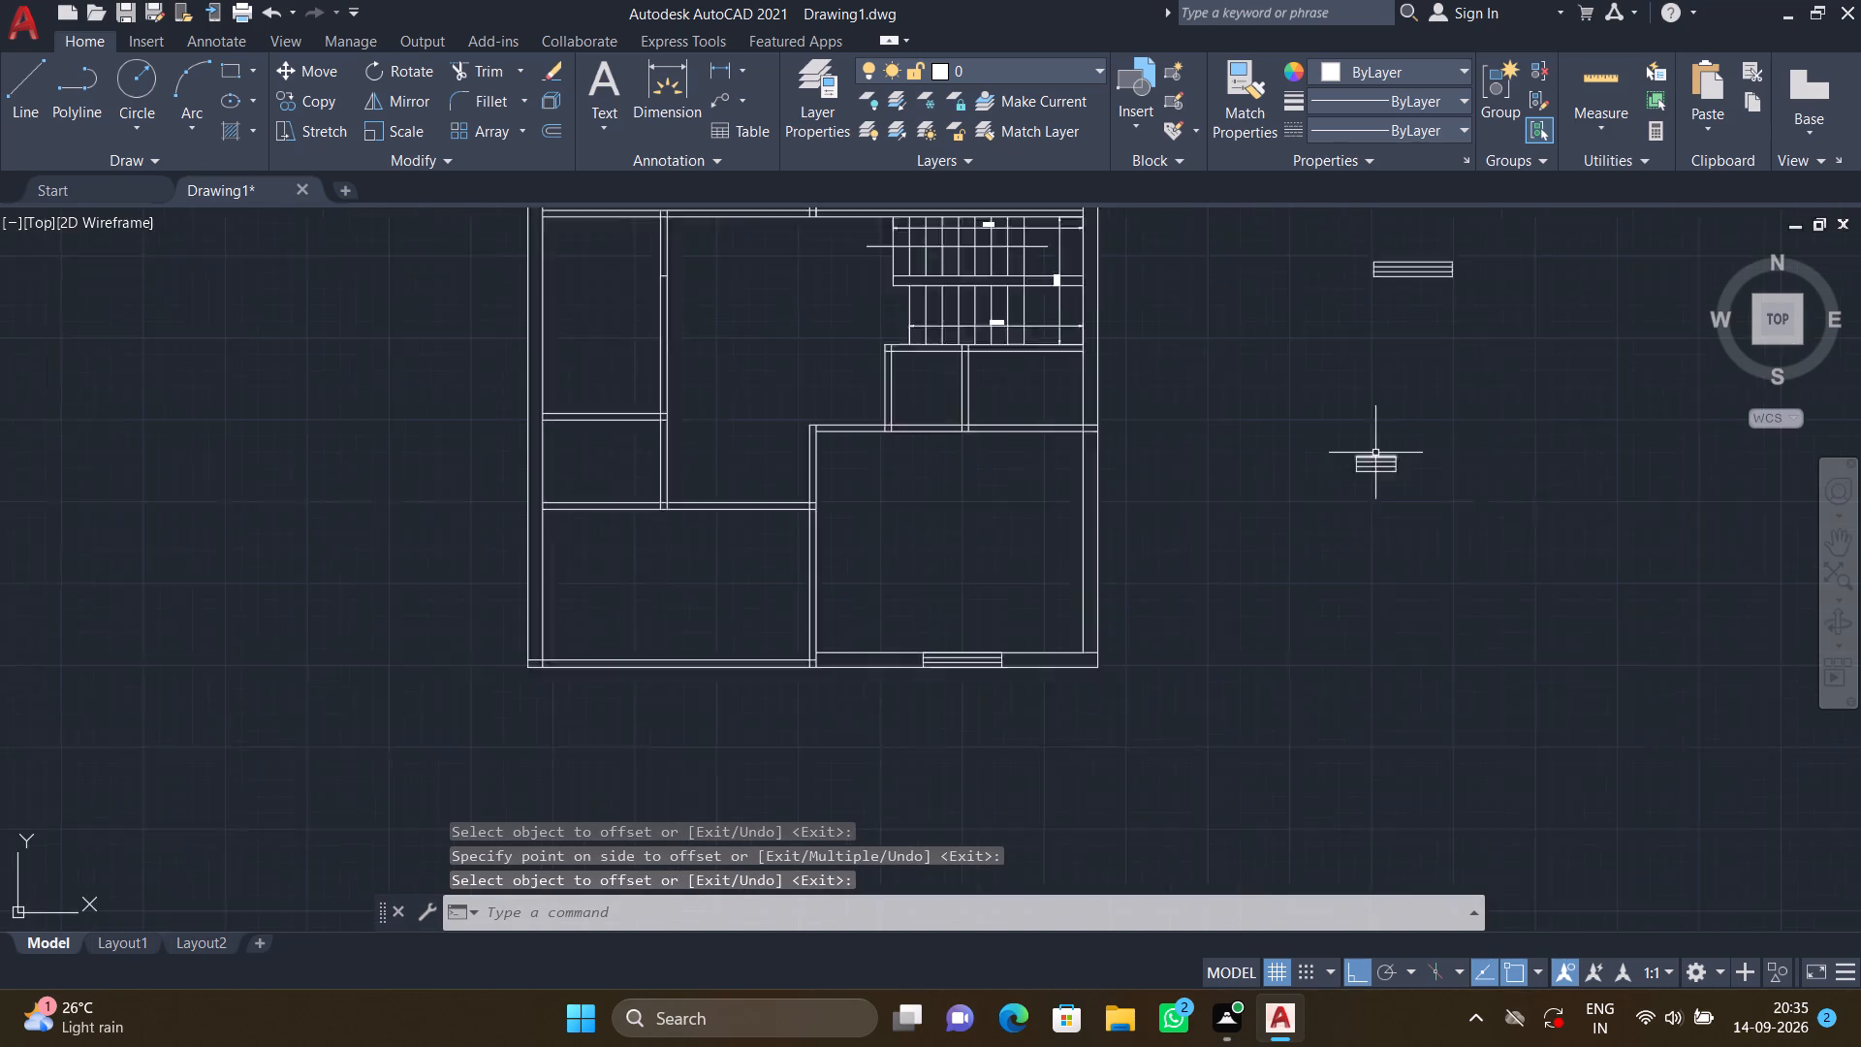
scroll(1375, 453, down, 1)
middle_drag(1424, 368, 1384, 419)
scroll(1389, 417, up, 1)
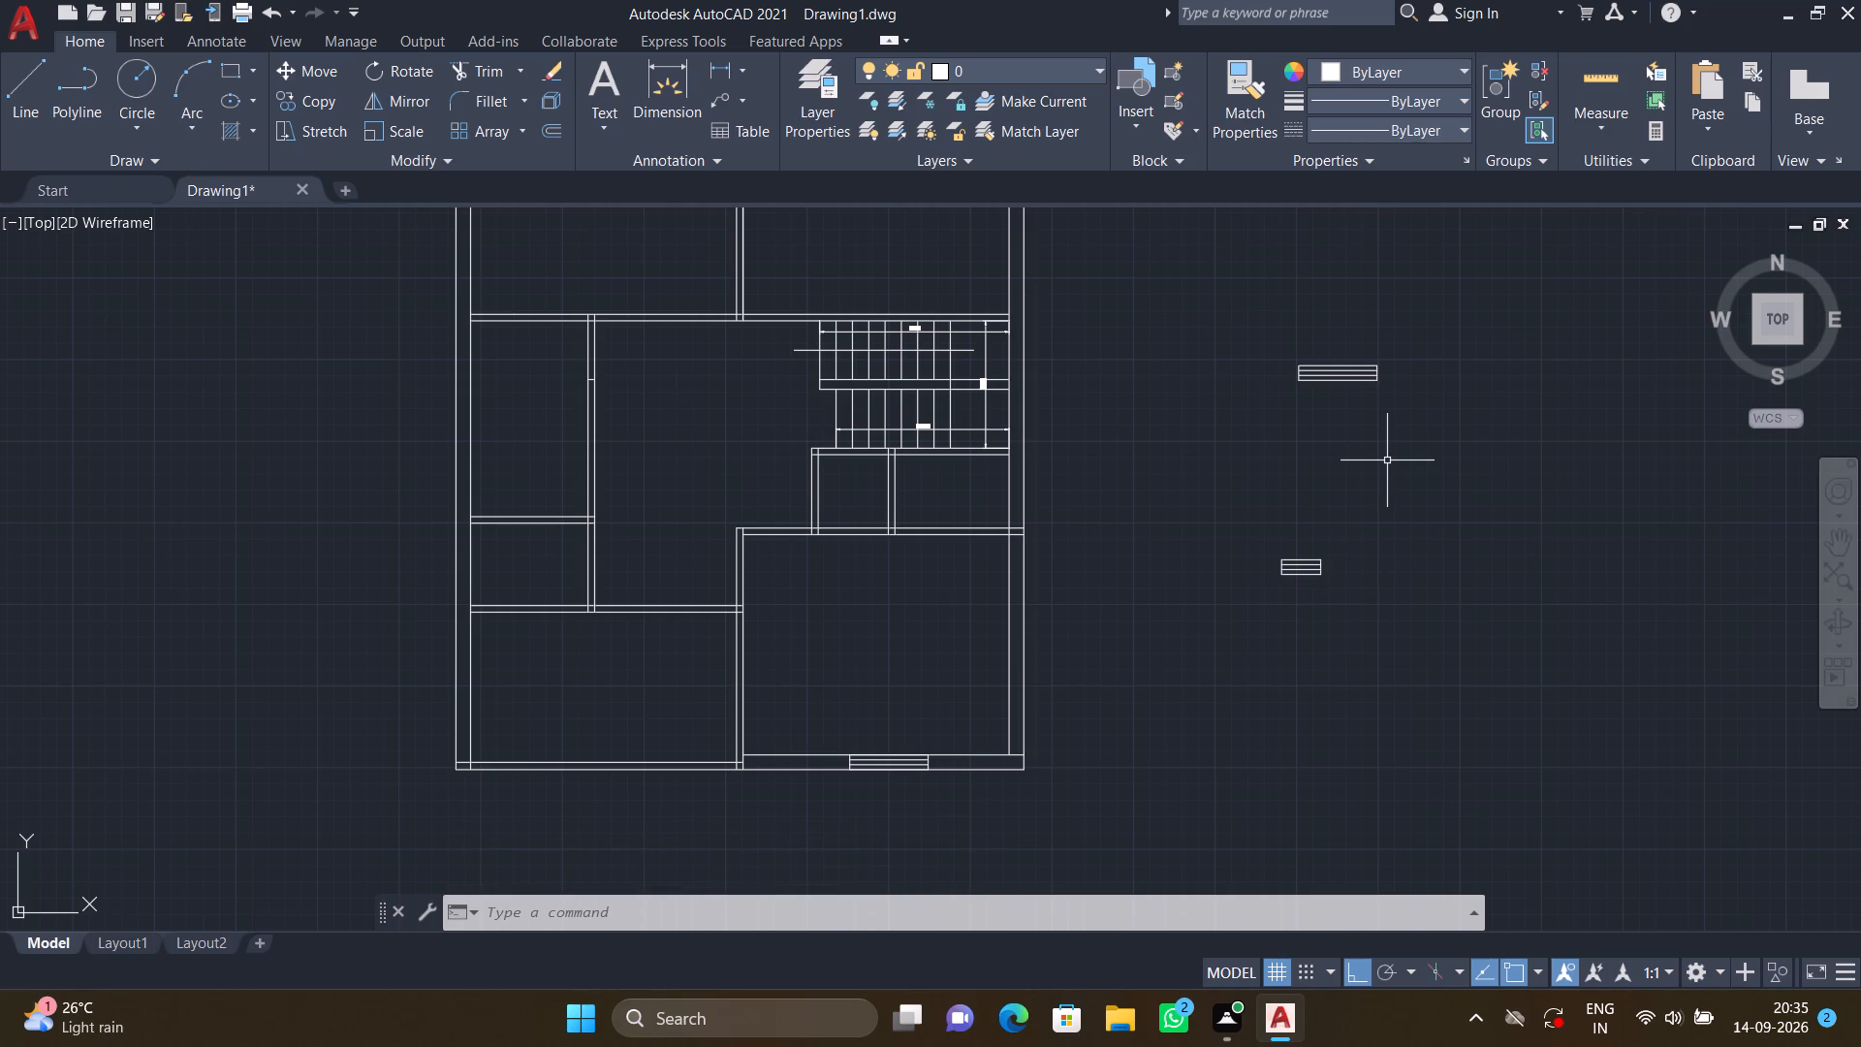
text(RO)
key(Return)
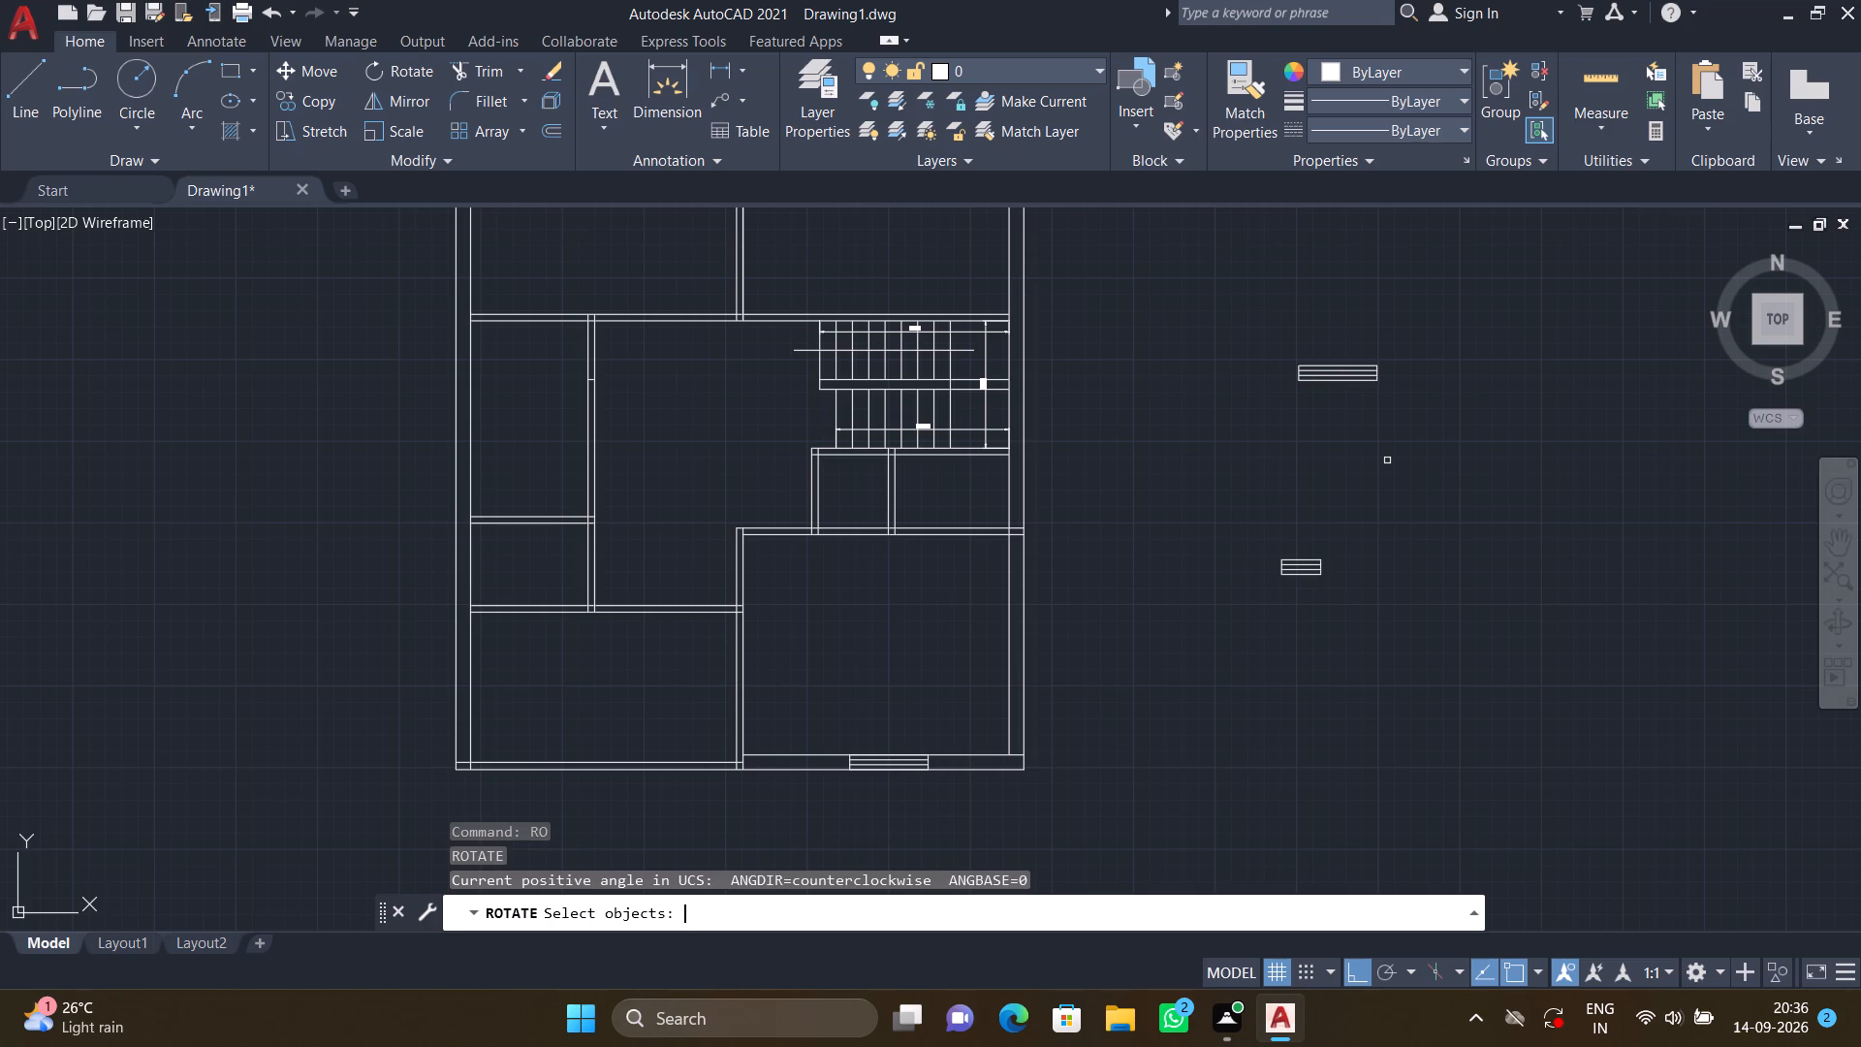
drag(1400, 420, 1392, 411)
click(1234, 334)
key(Return)
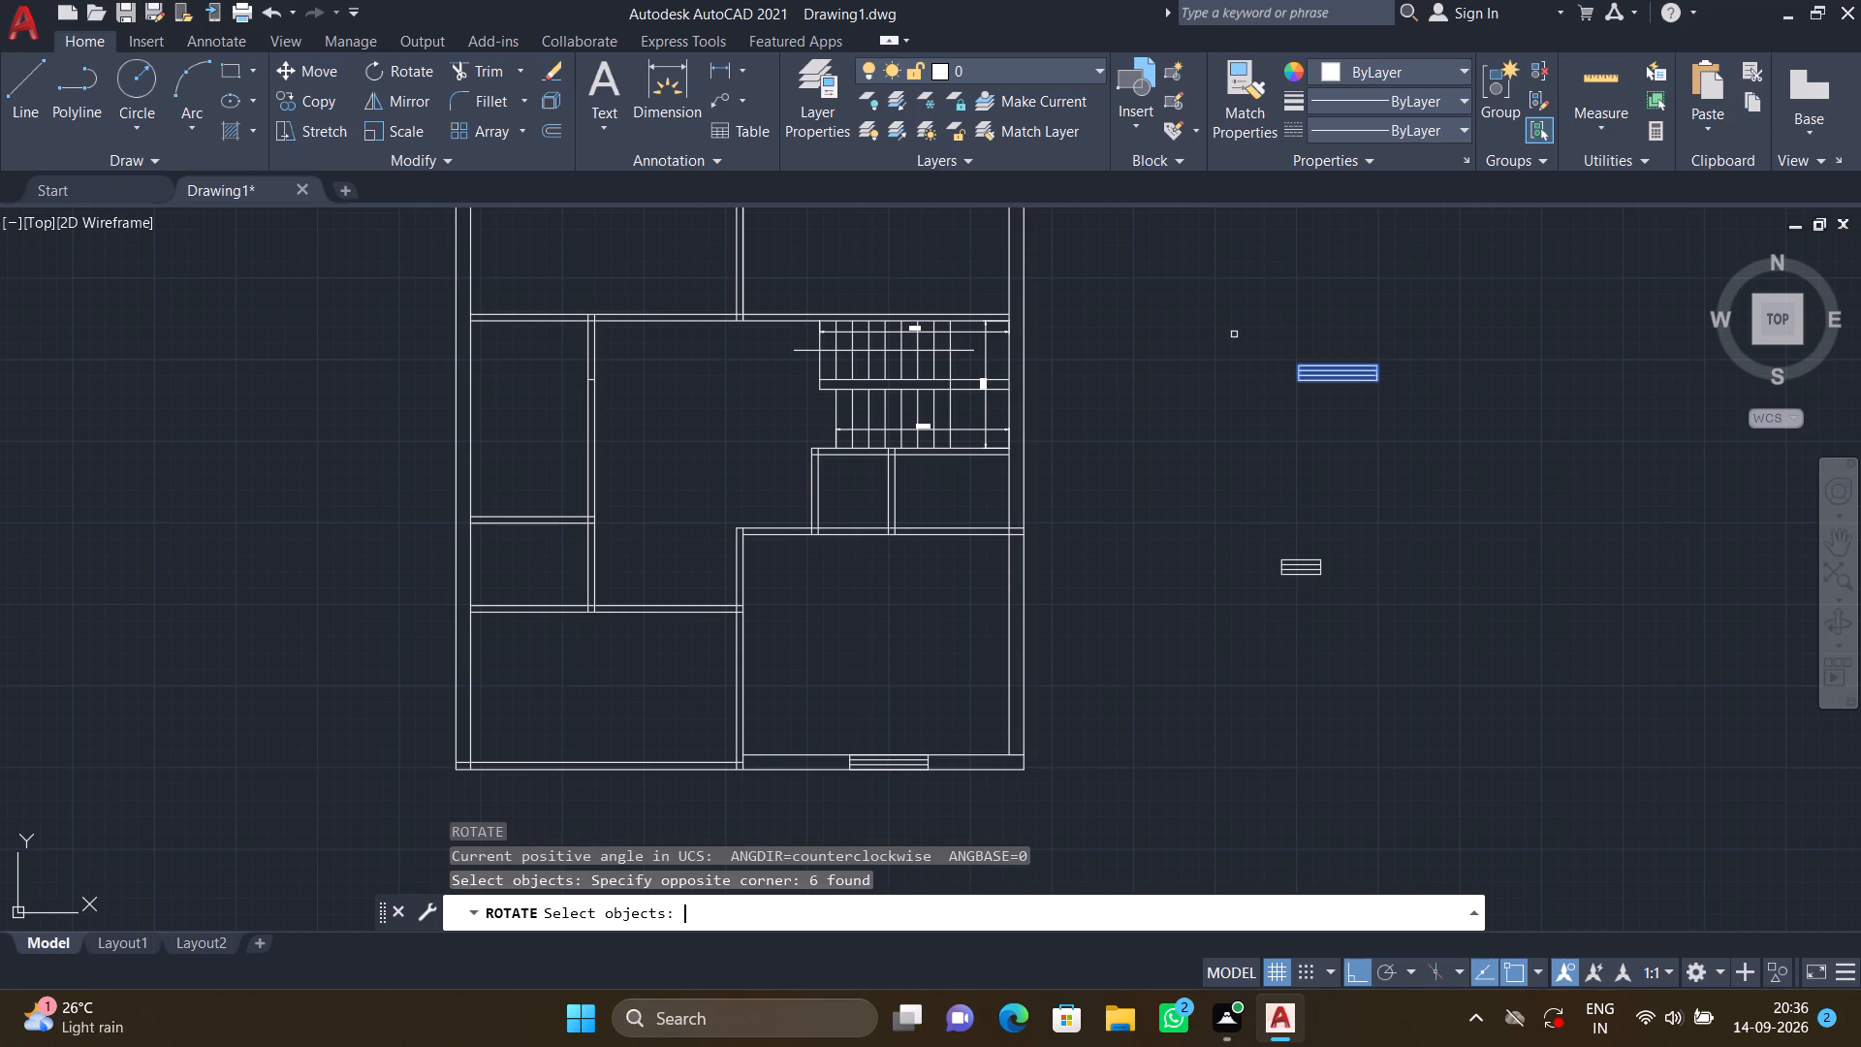
click(1300, 365)
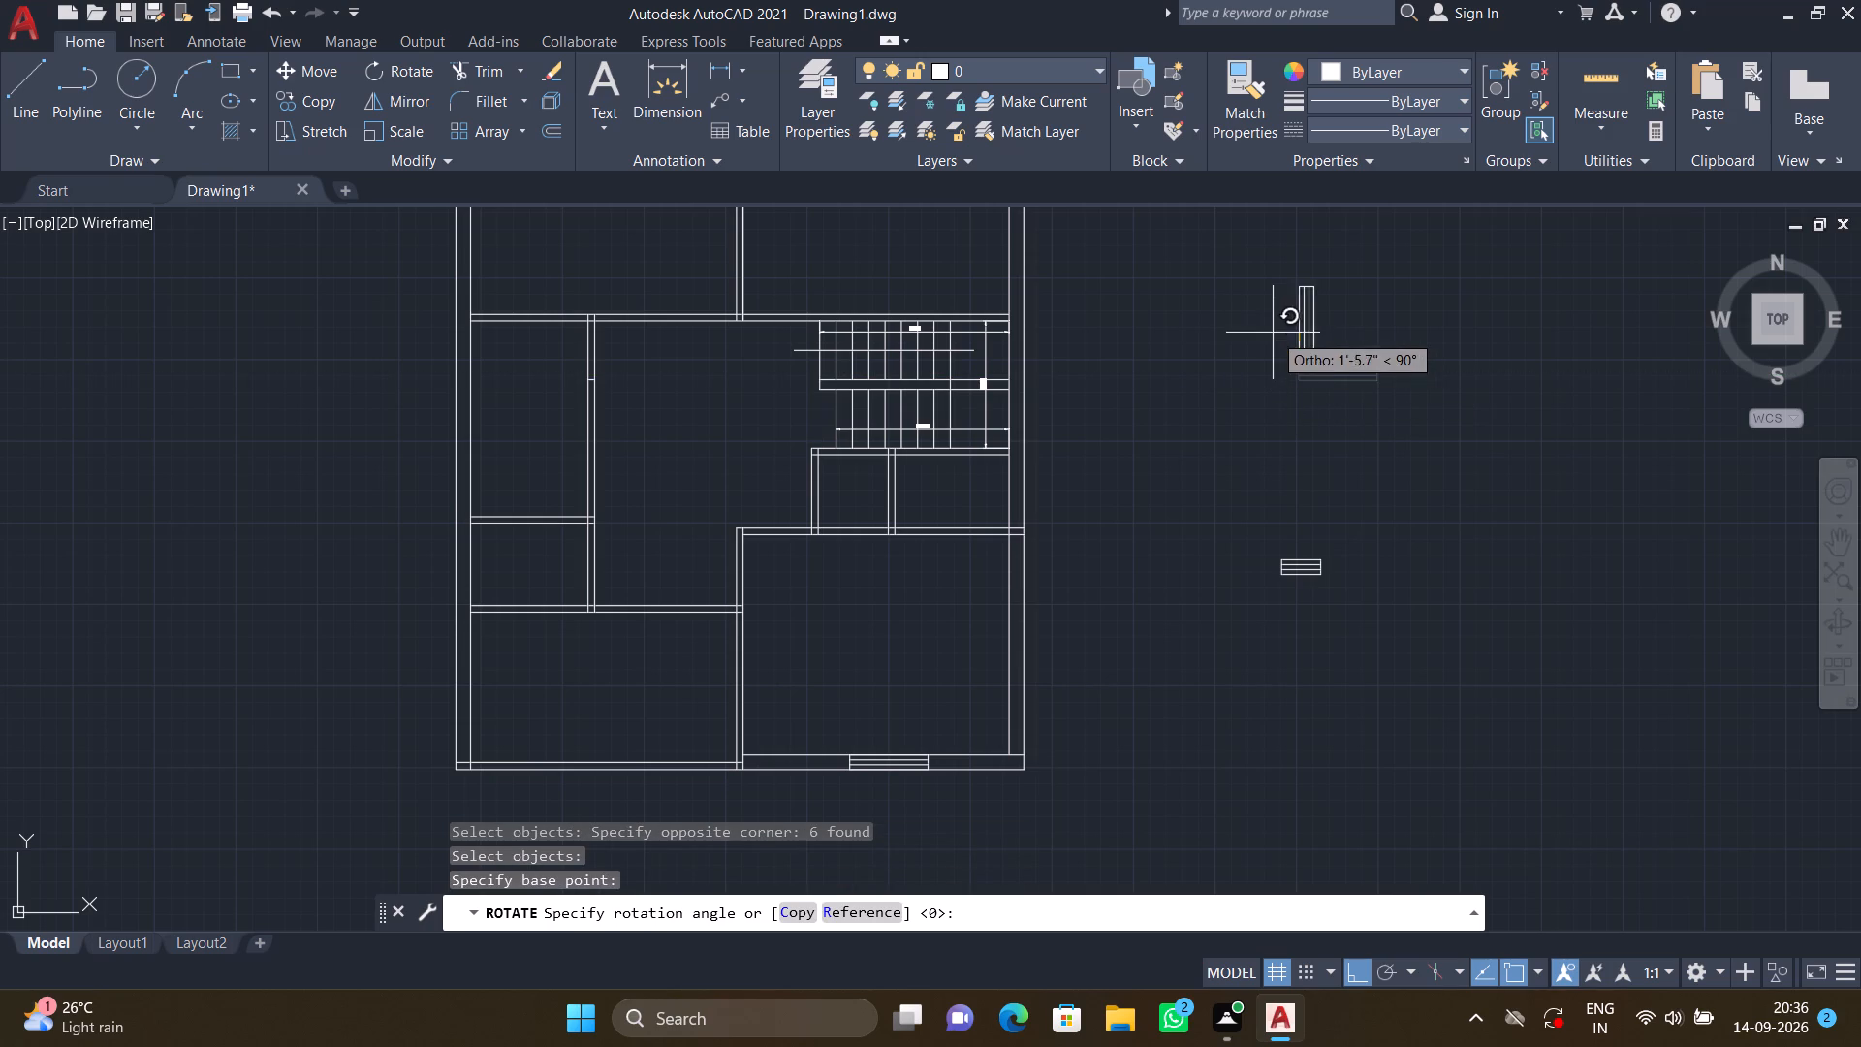
click(1296, 267)
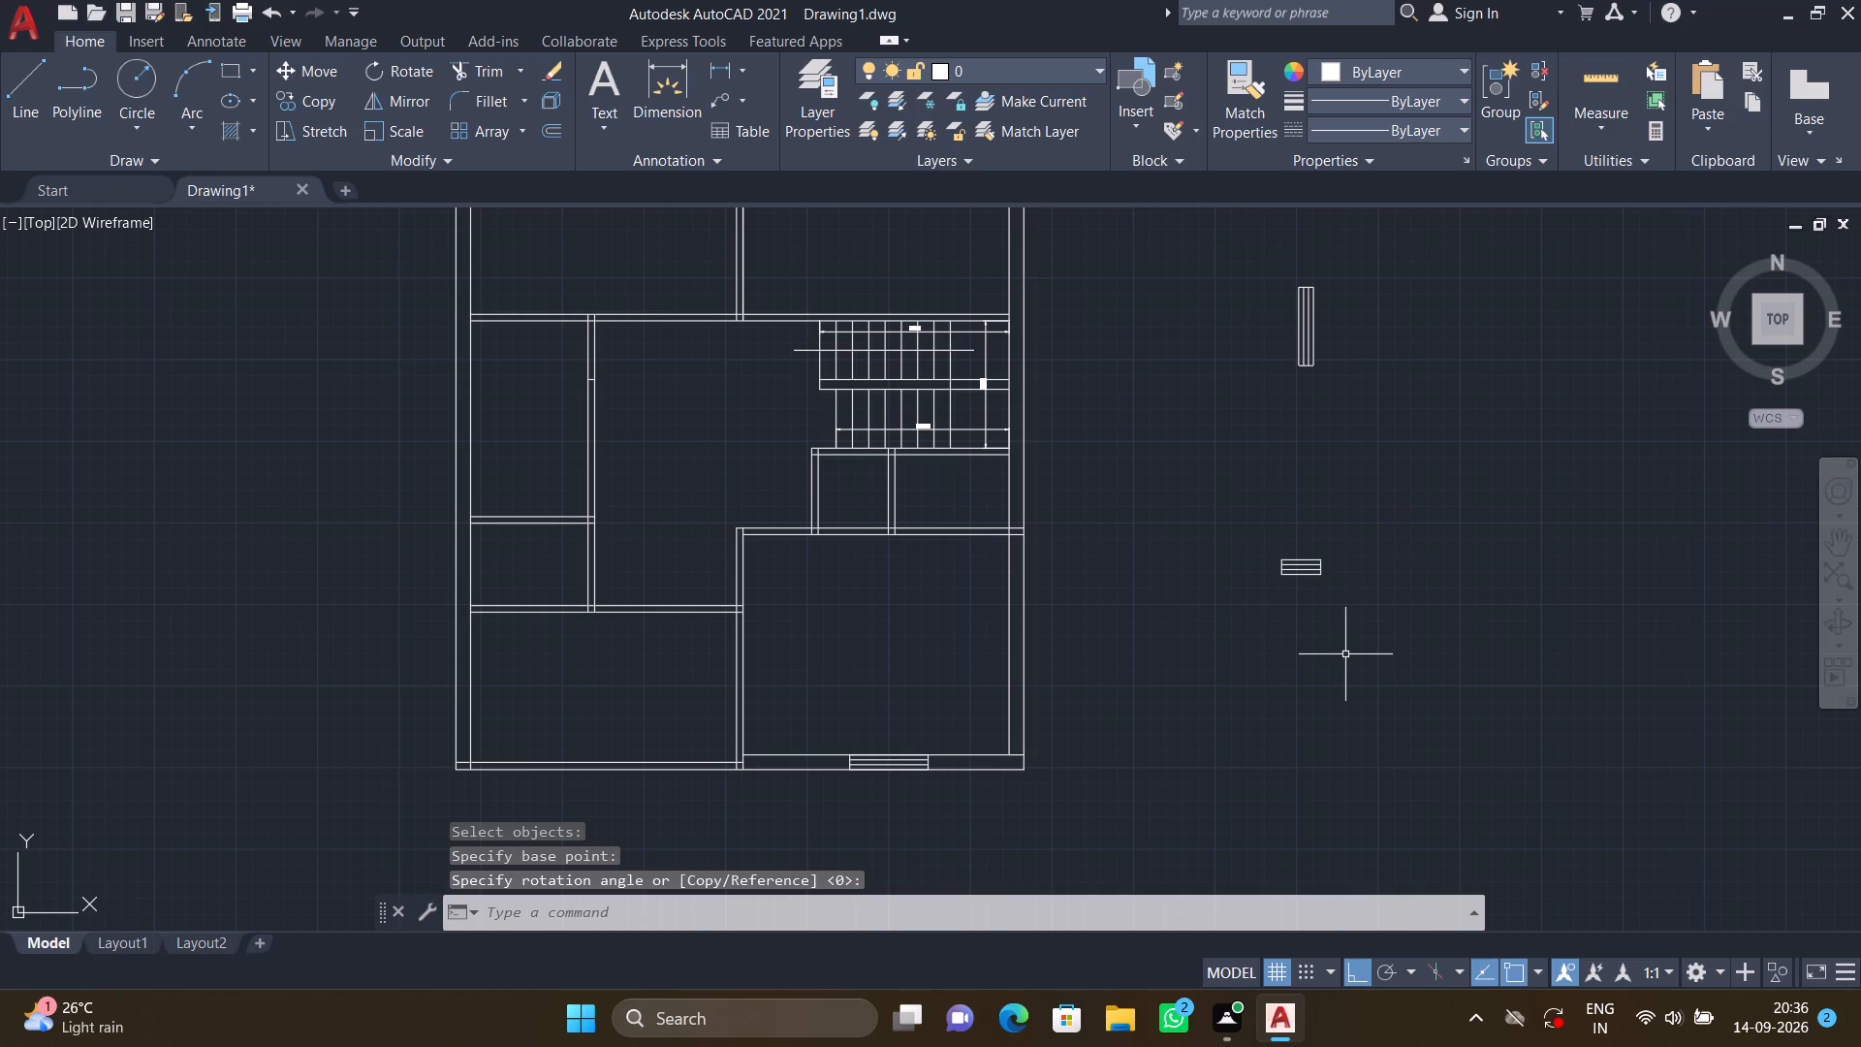
Rotate the 2' window symbol by 90° about its upper-left corner so it stands upright.
key(space)
click(1349, 603)
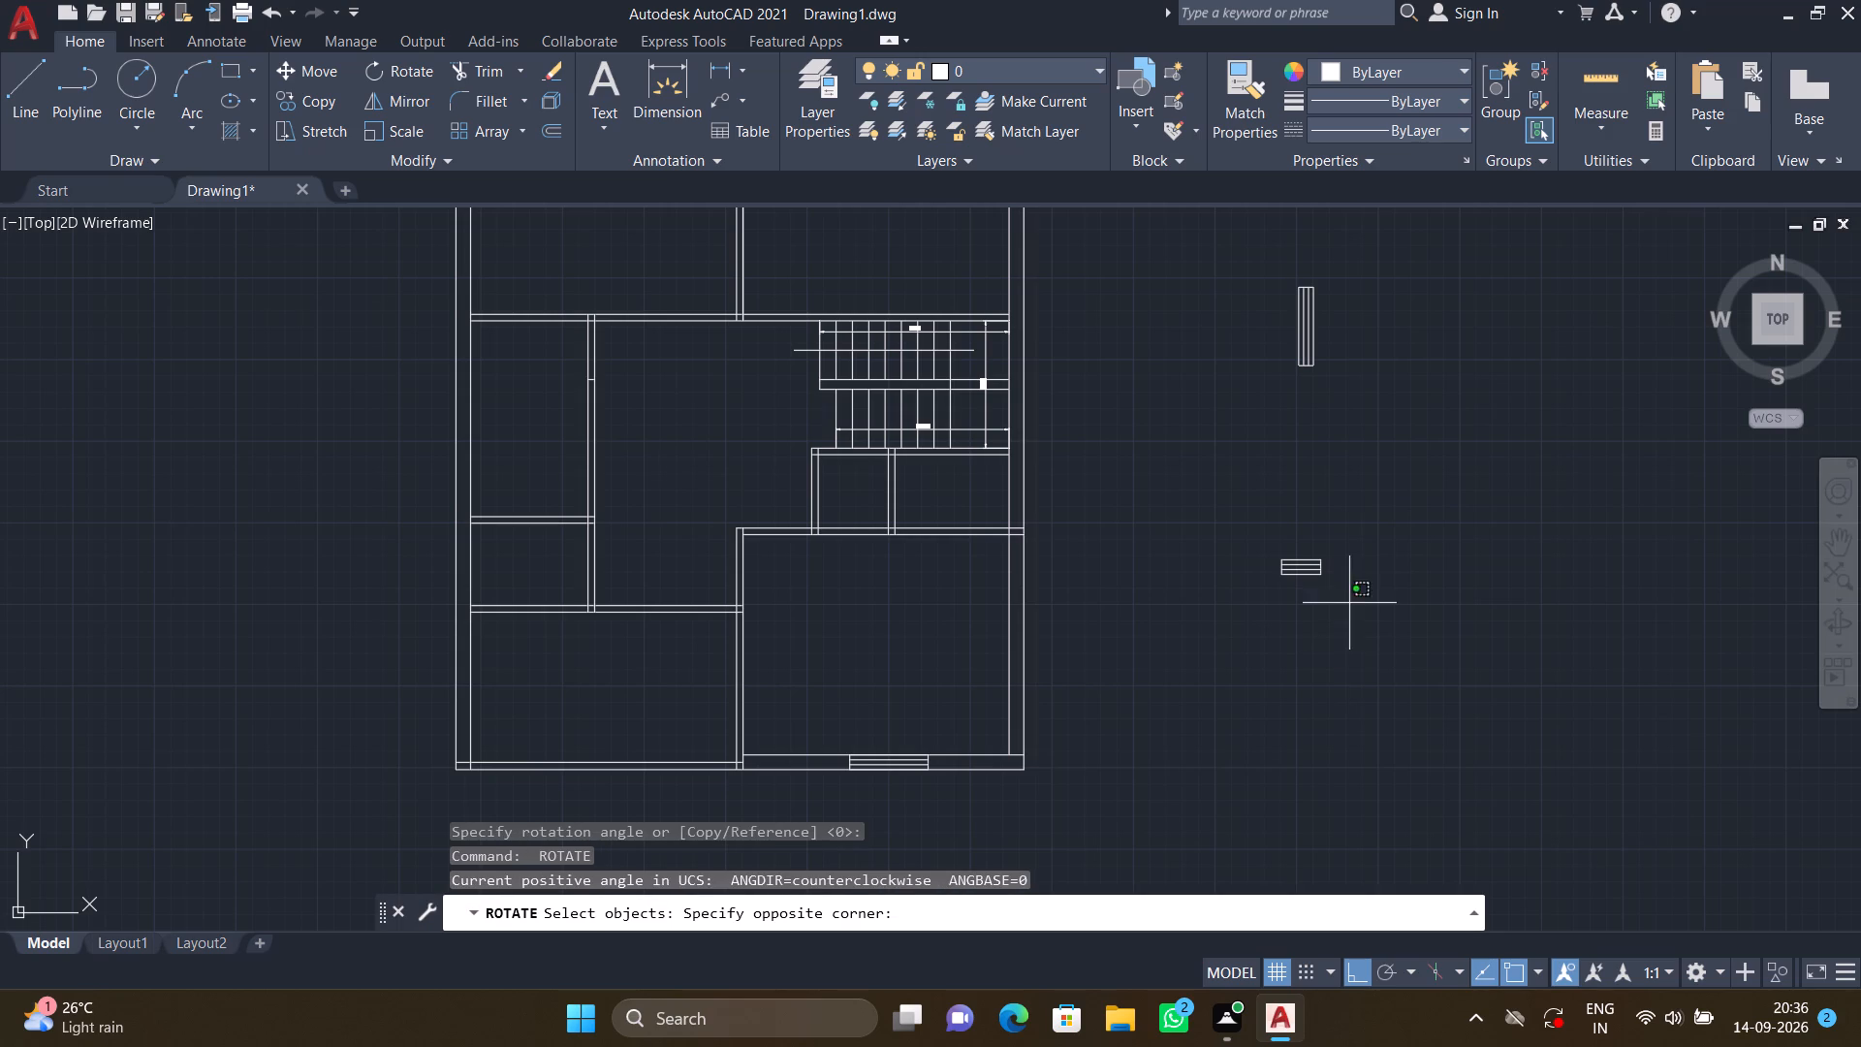
click(1250, 539)
key(Delete)
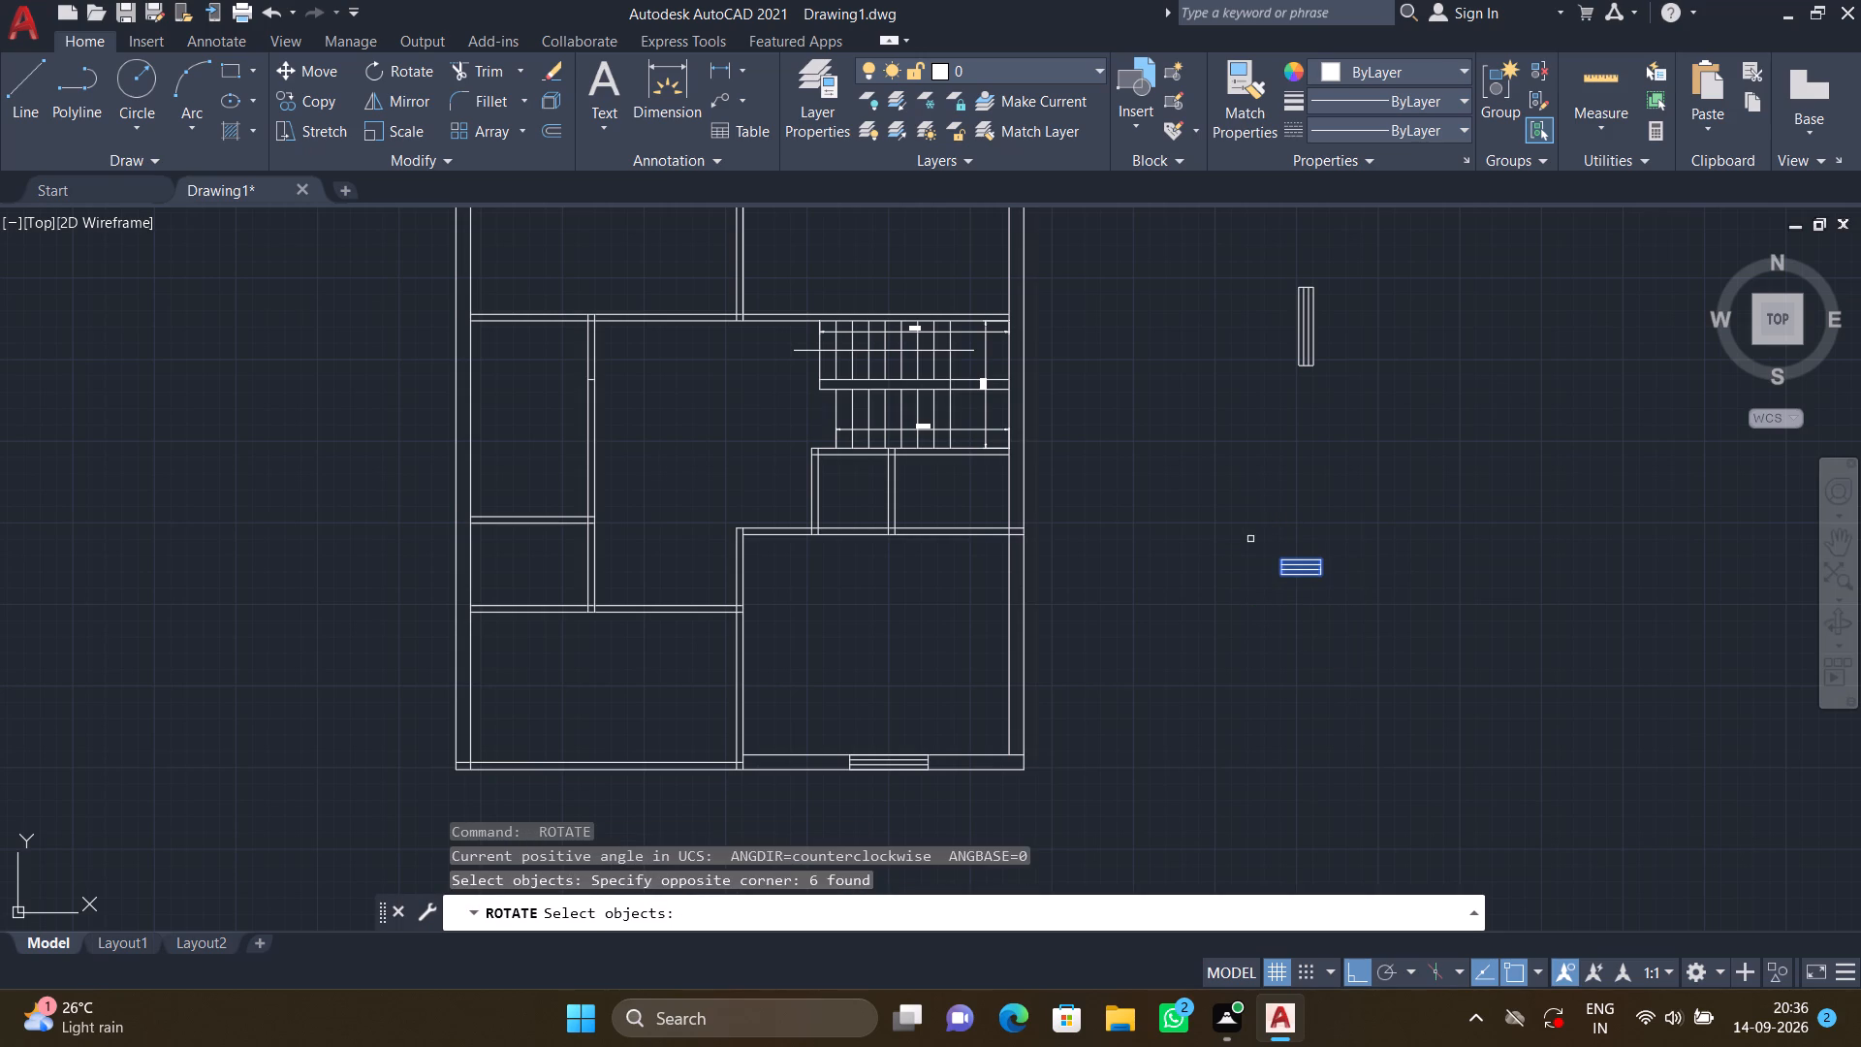
key(Delete)
key(Return)
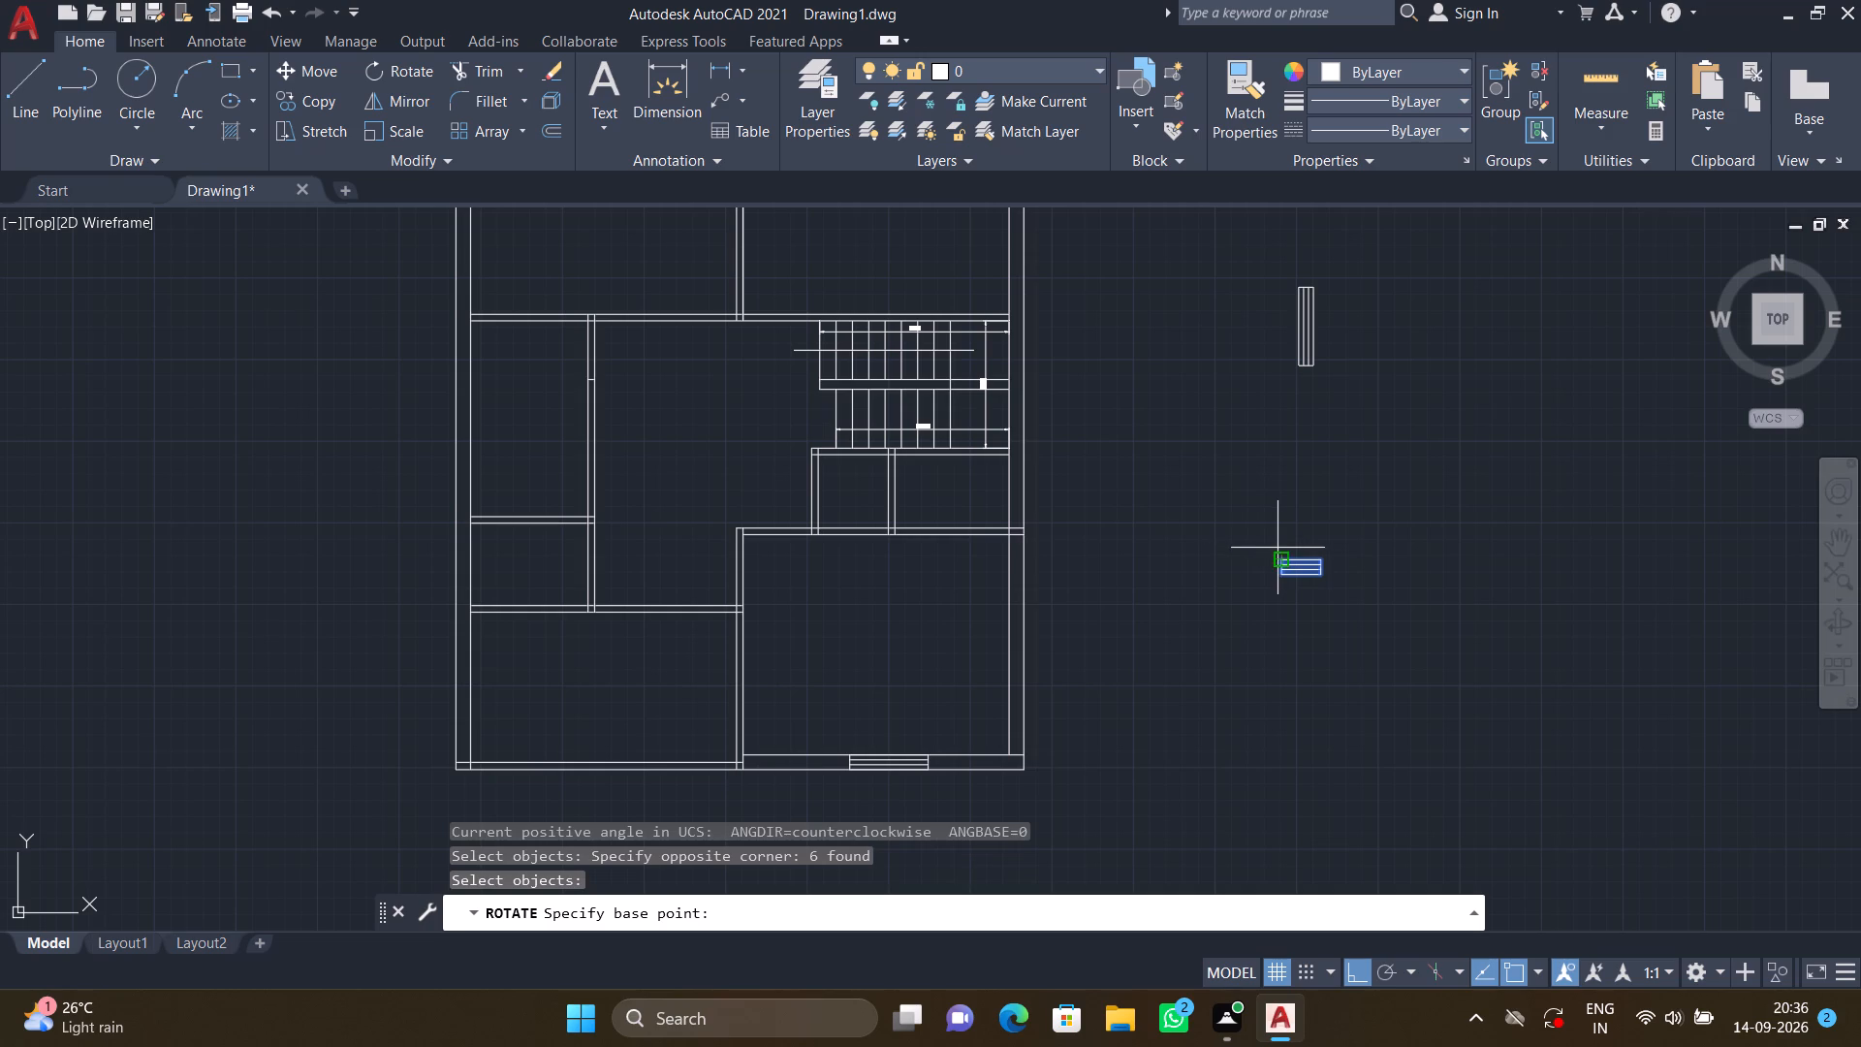
click(1278, 559)
click(1246, 507)
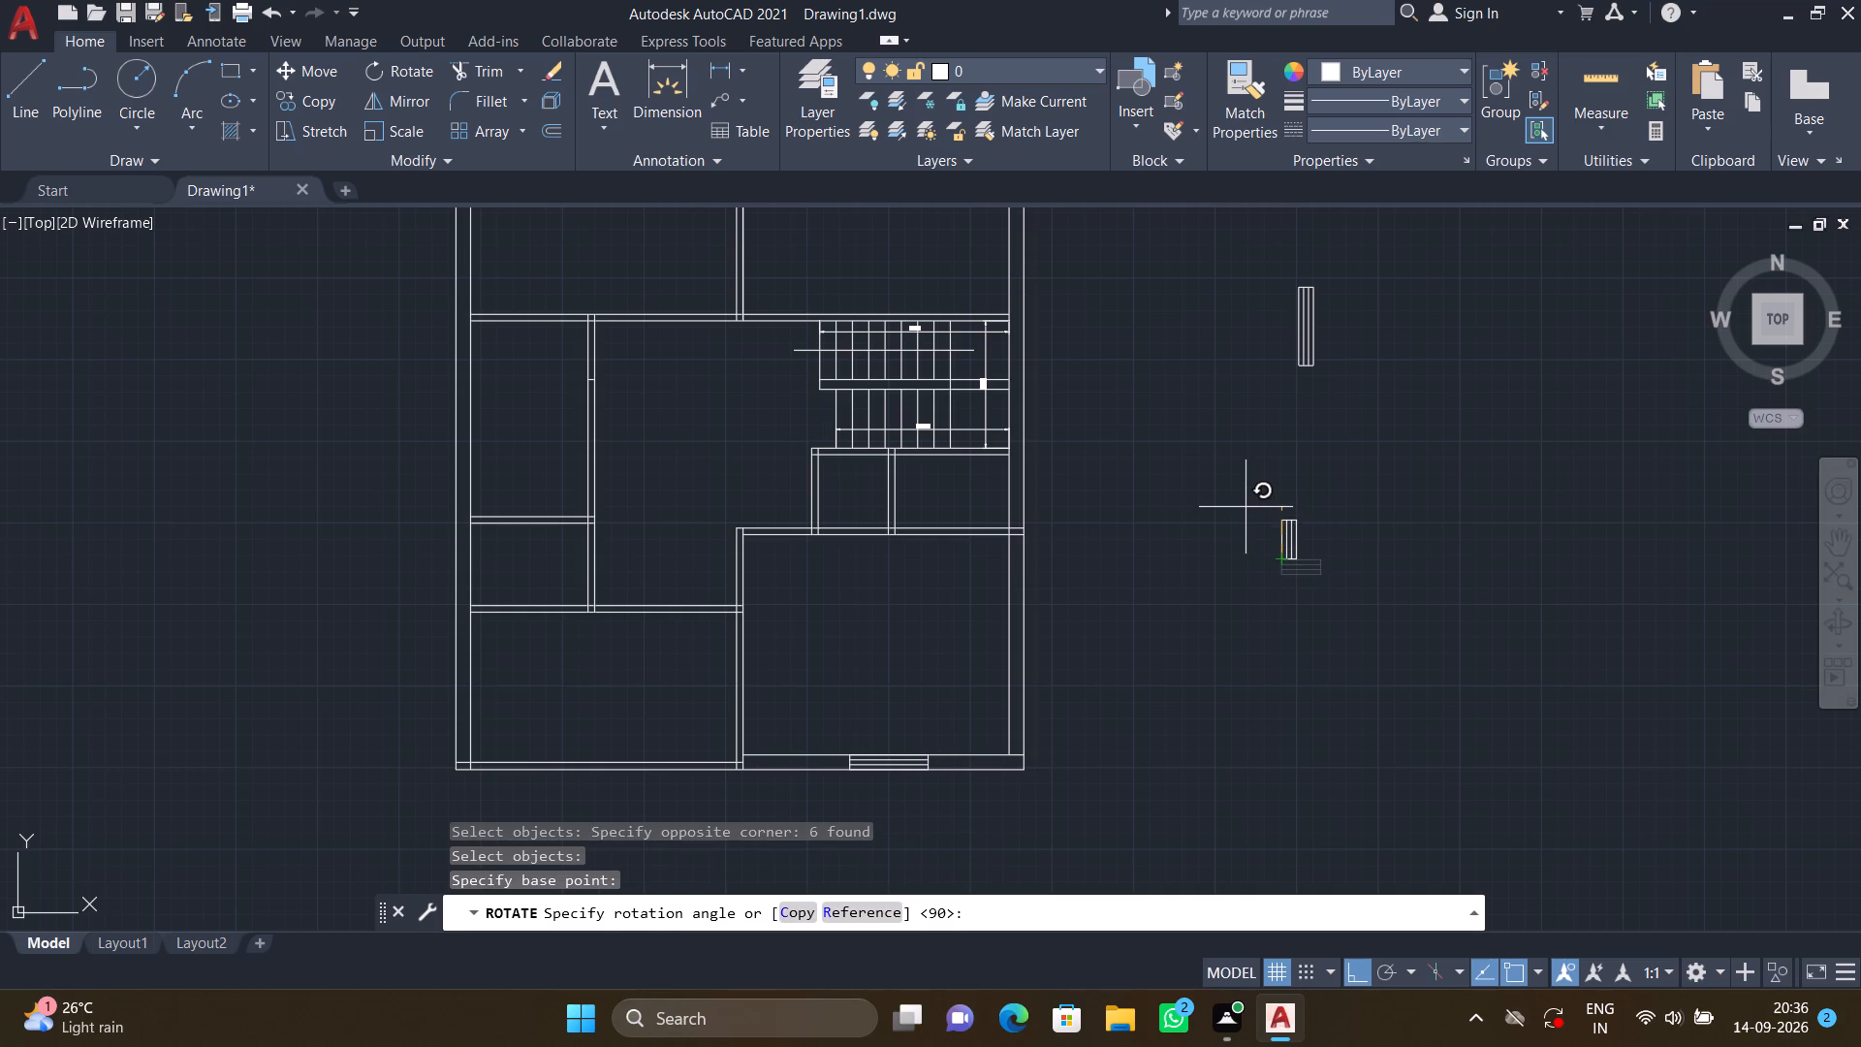
key(Return)
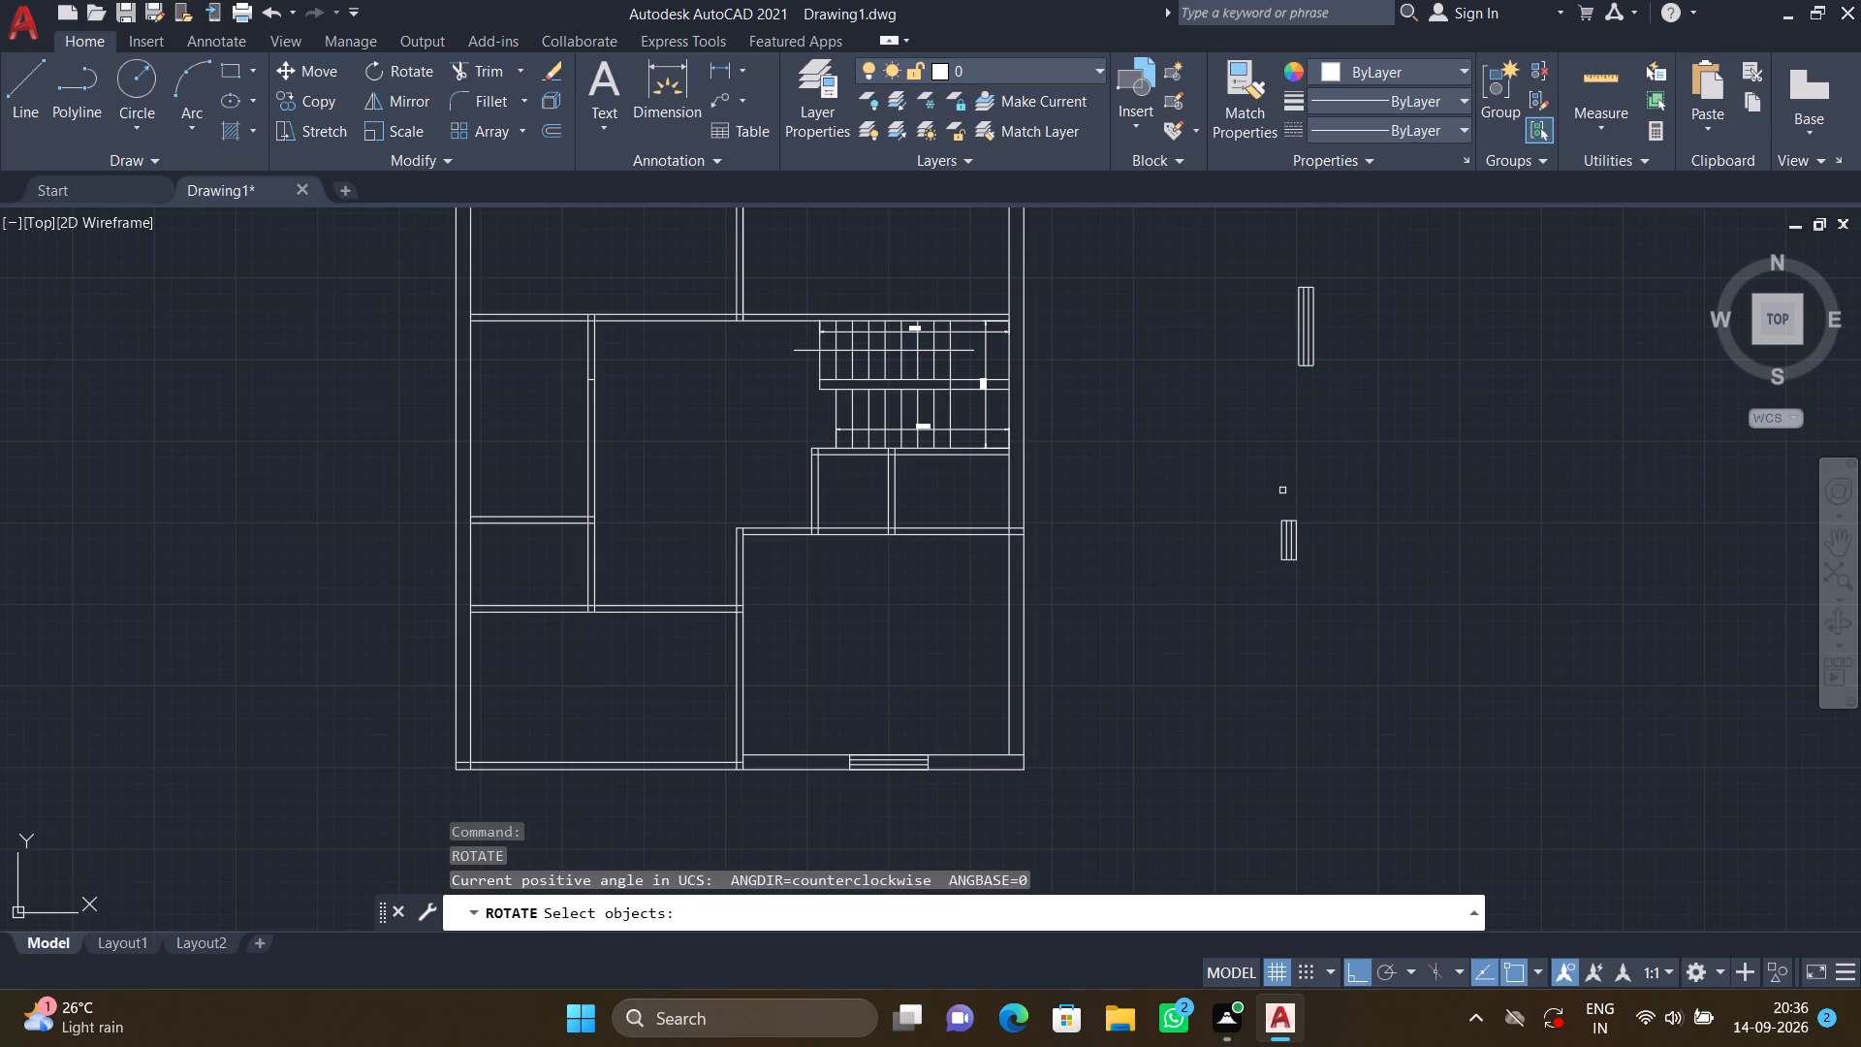
key(Escape)
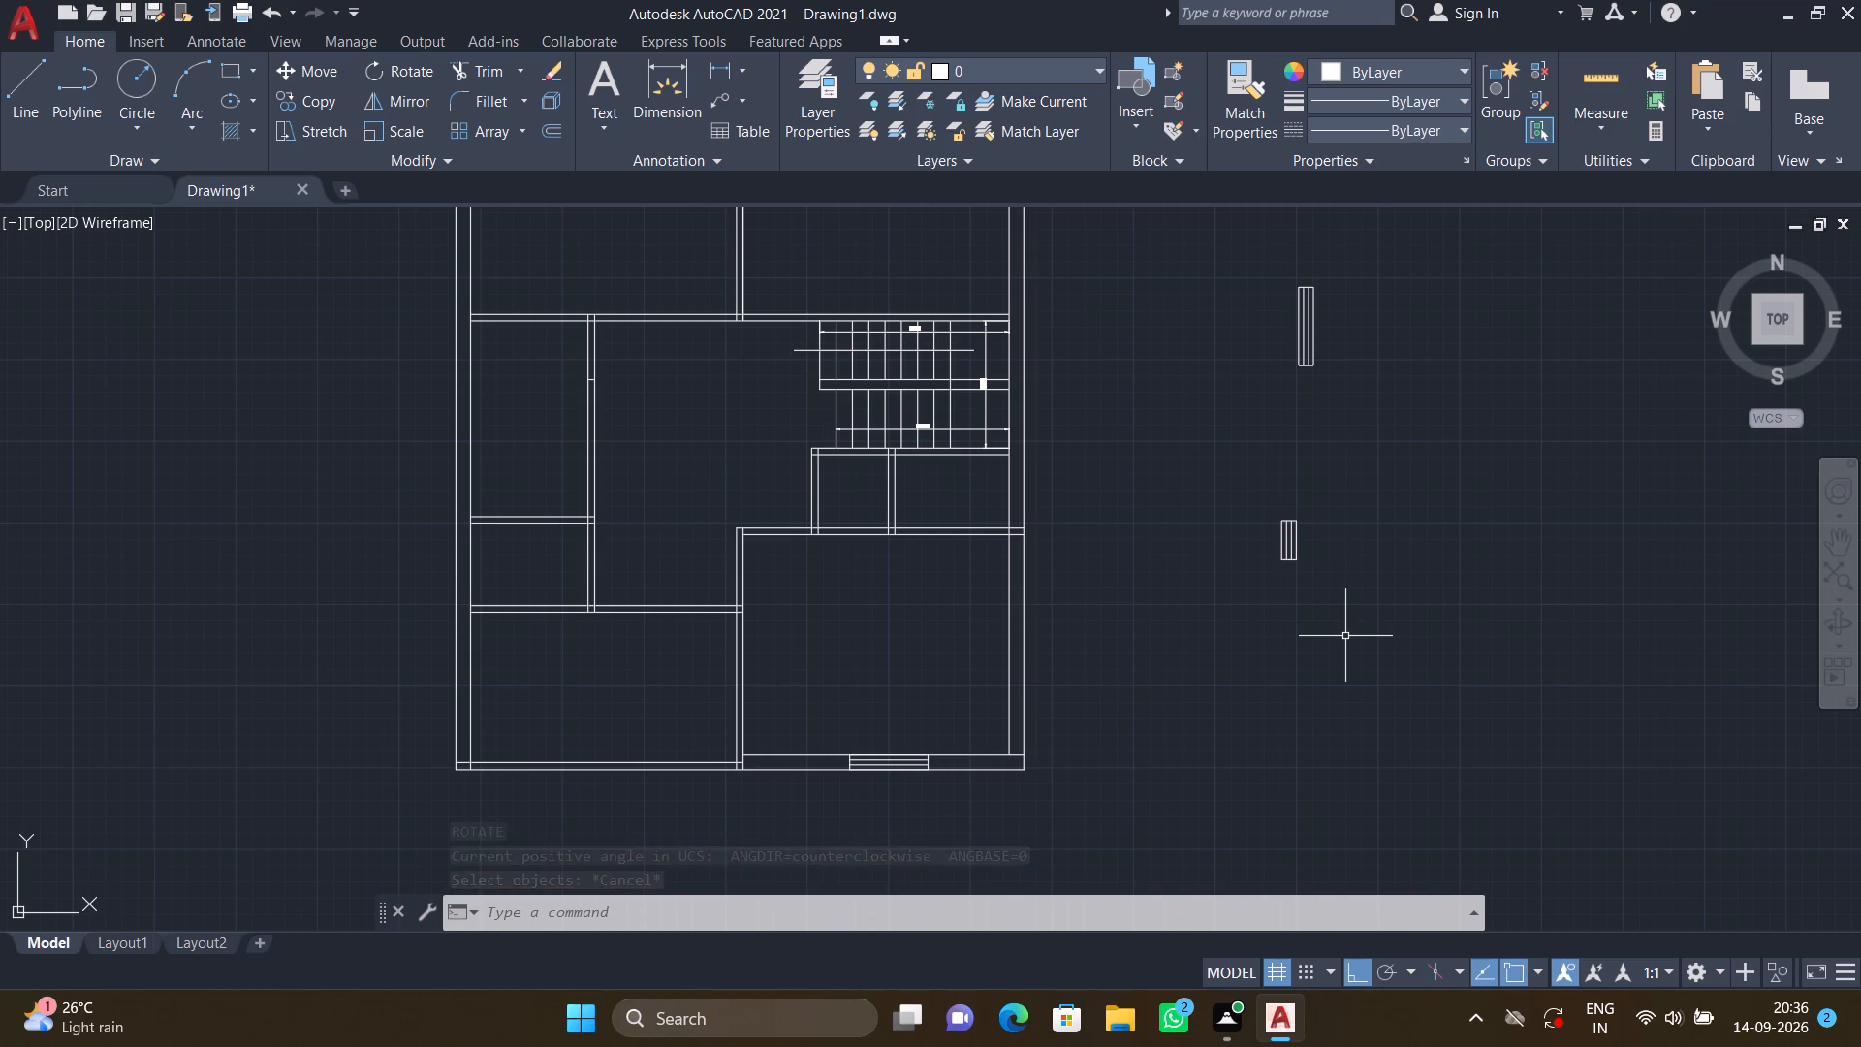
Copy the upright 4' window symbol from its upper-left corner into the left outer wall of the upper-left room, flush with the outer face.
text(CO)
key(Return)
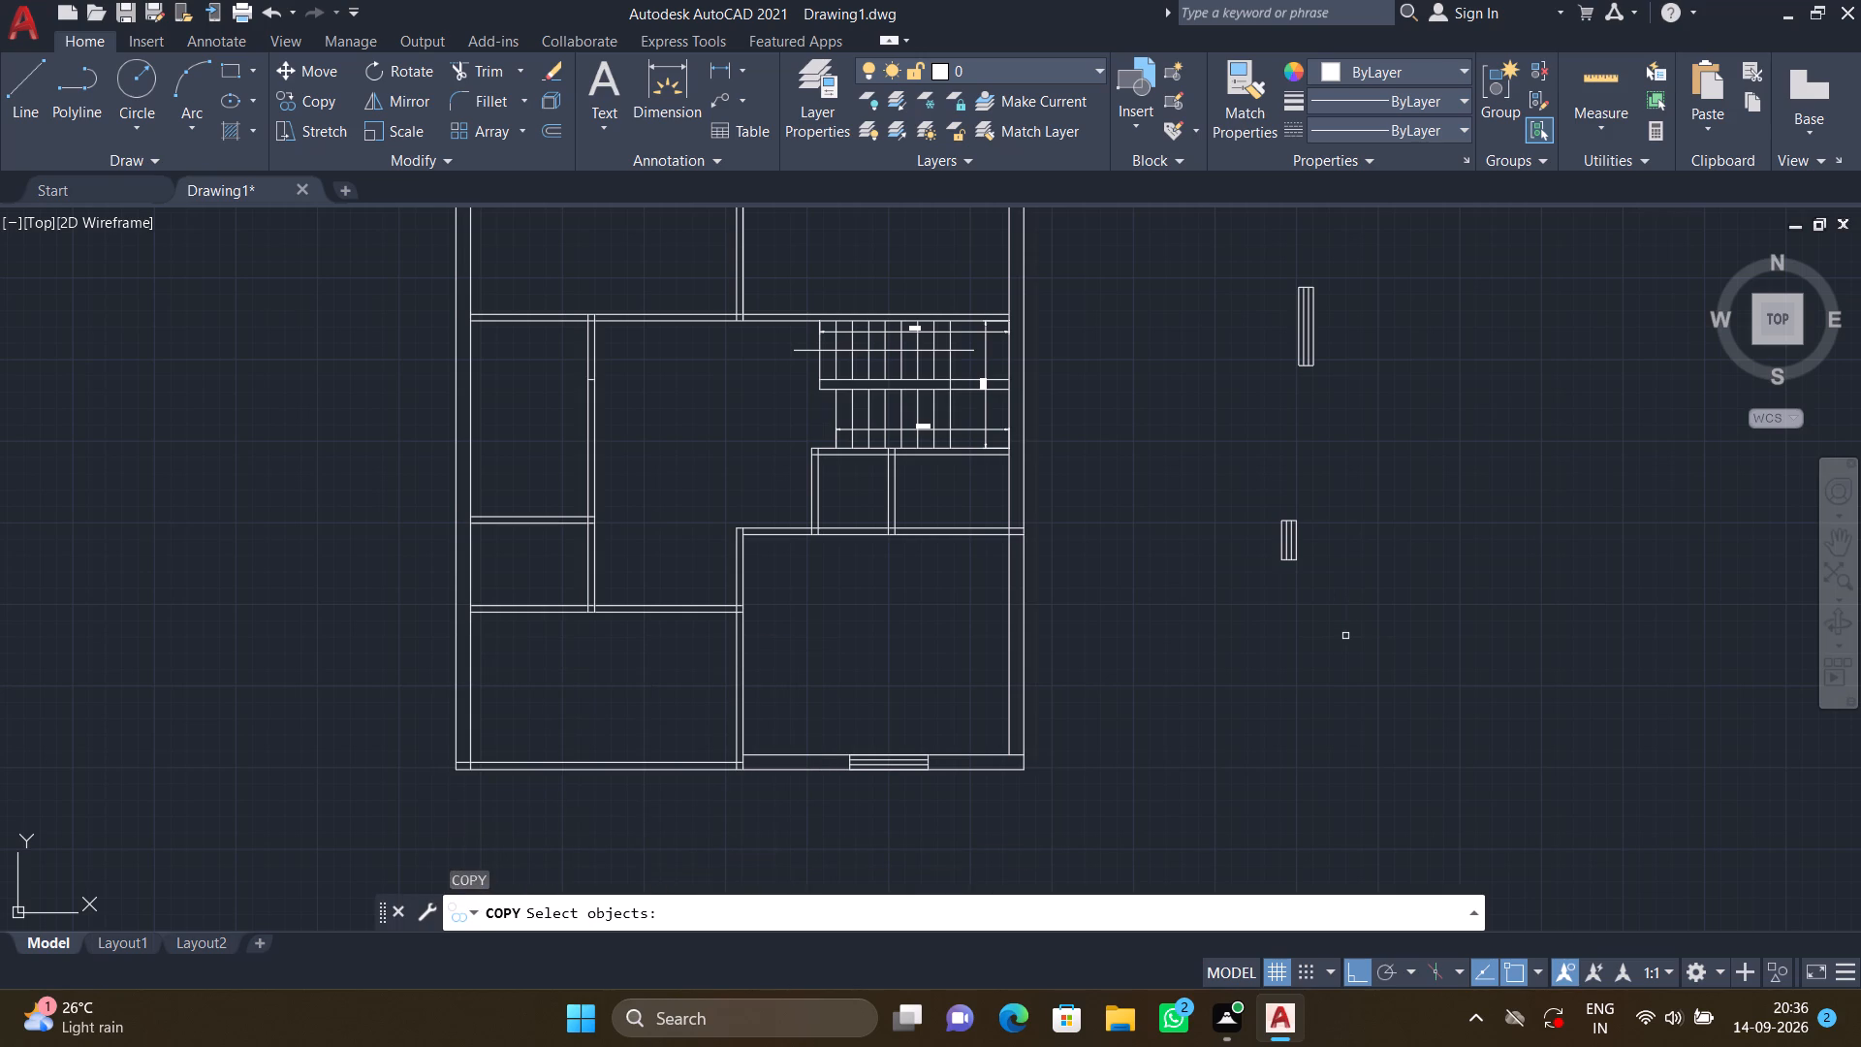
click(1363, 410)
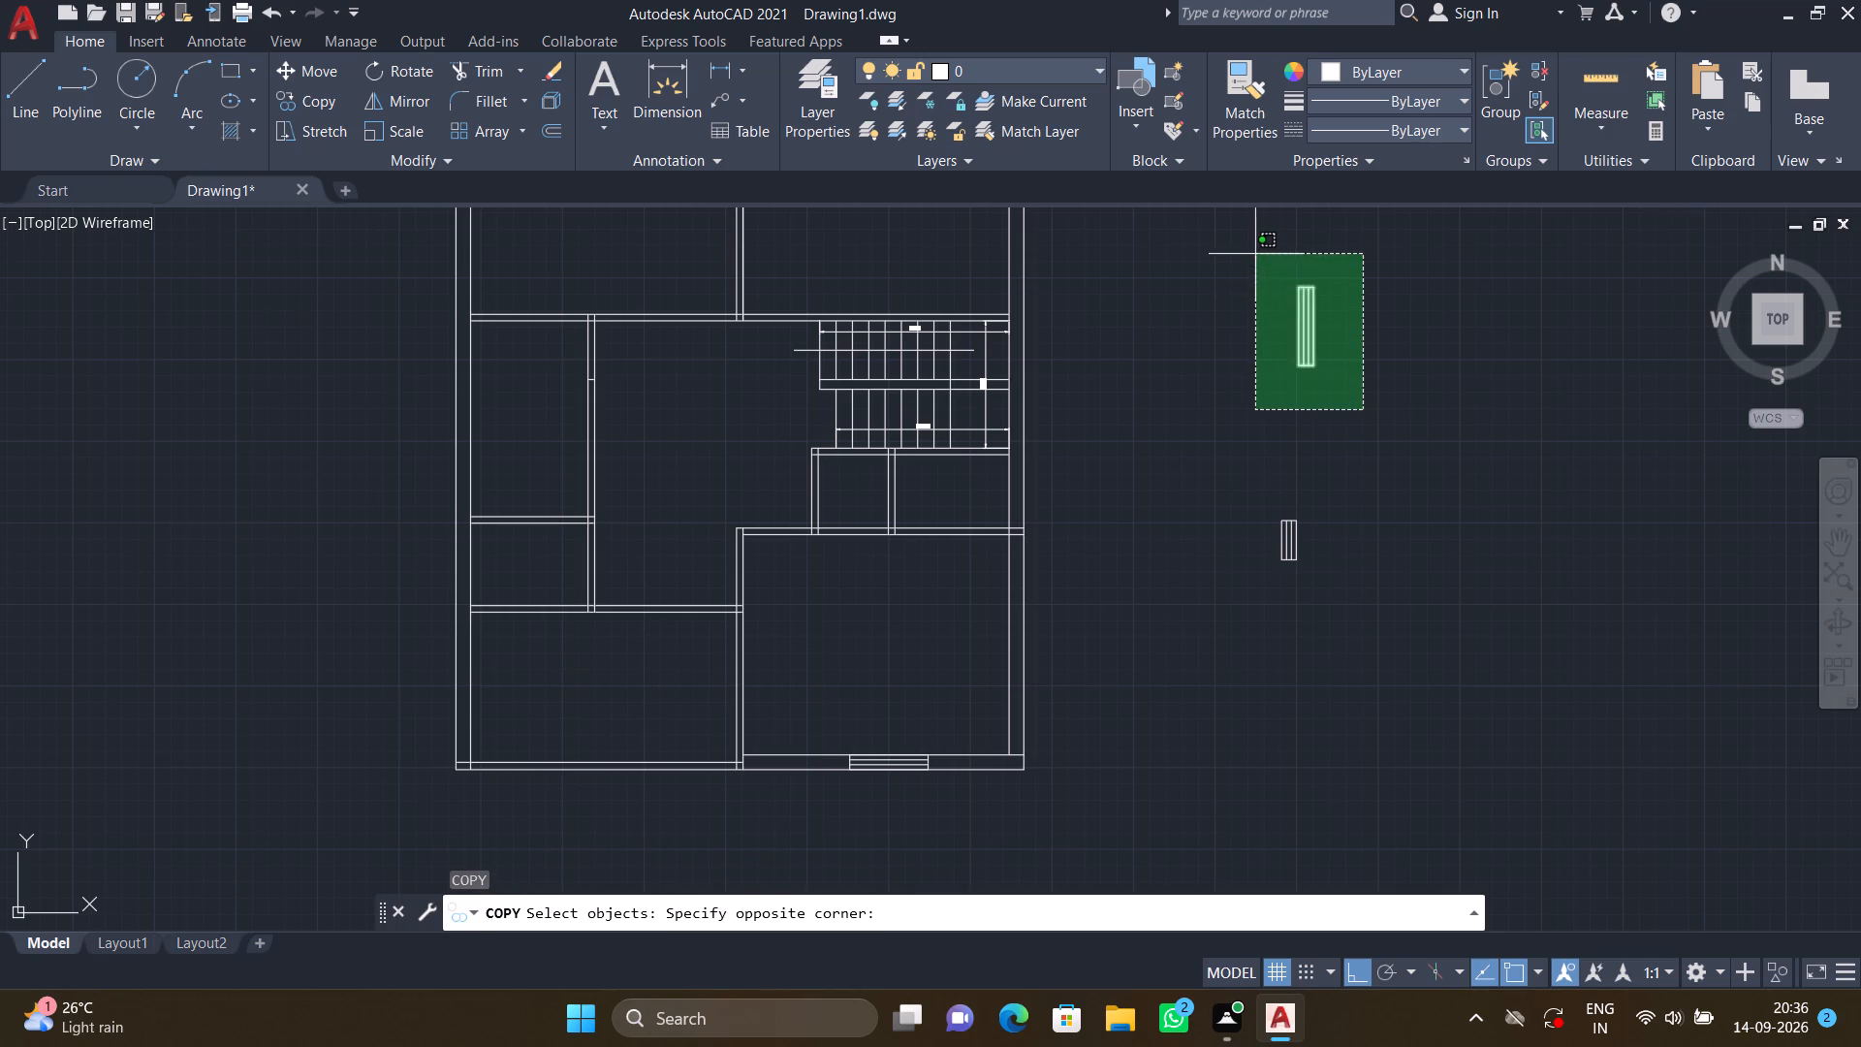
click(1255, 254)
key(Return)
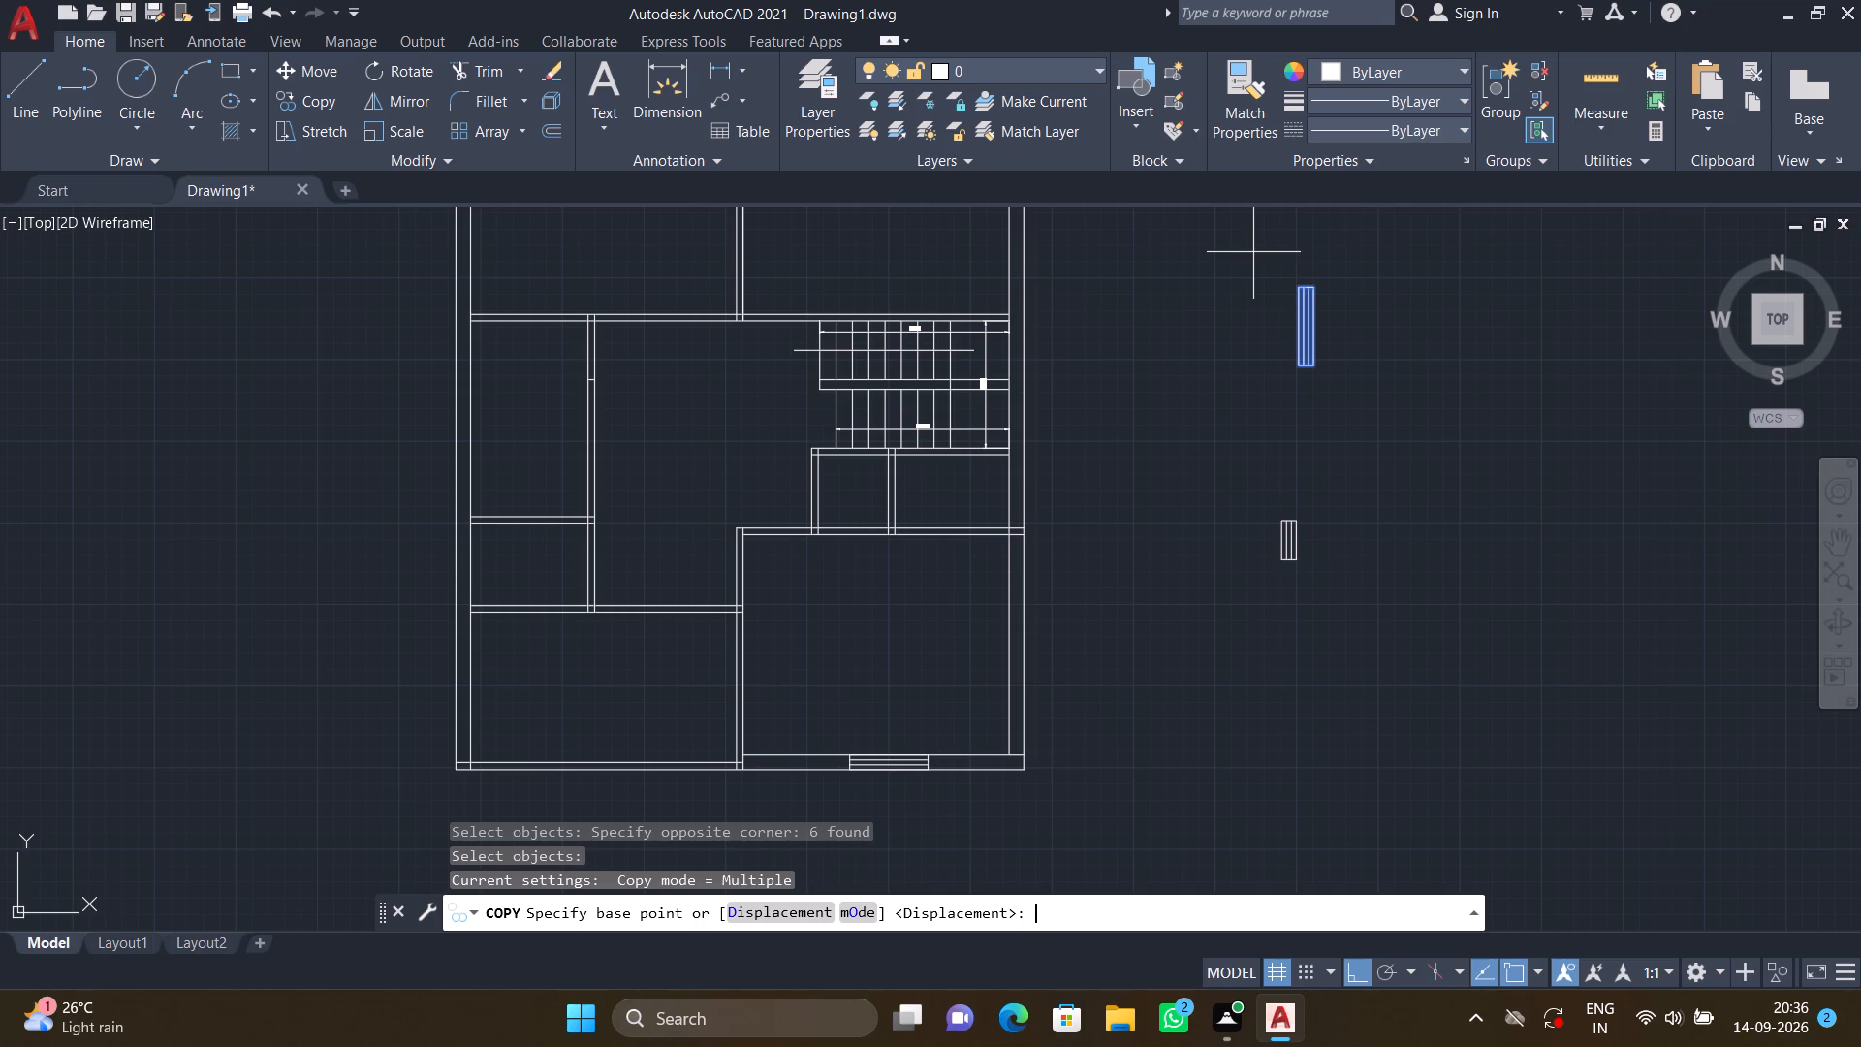
click(1300, 292)
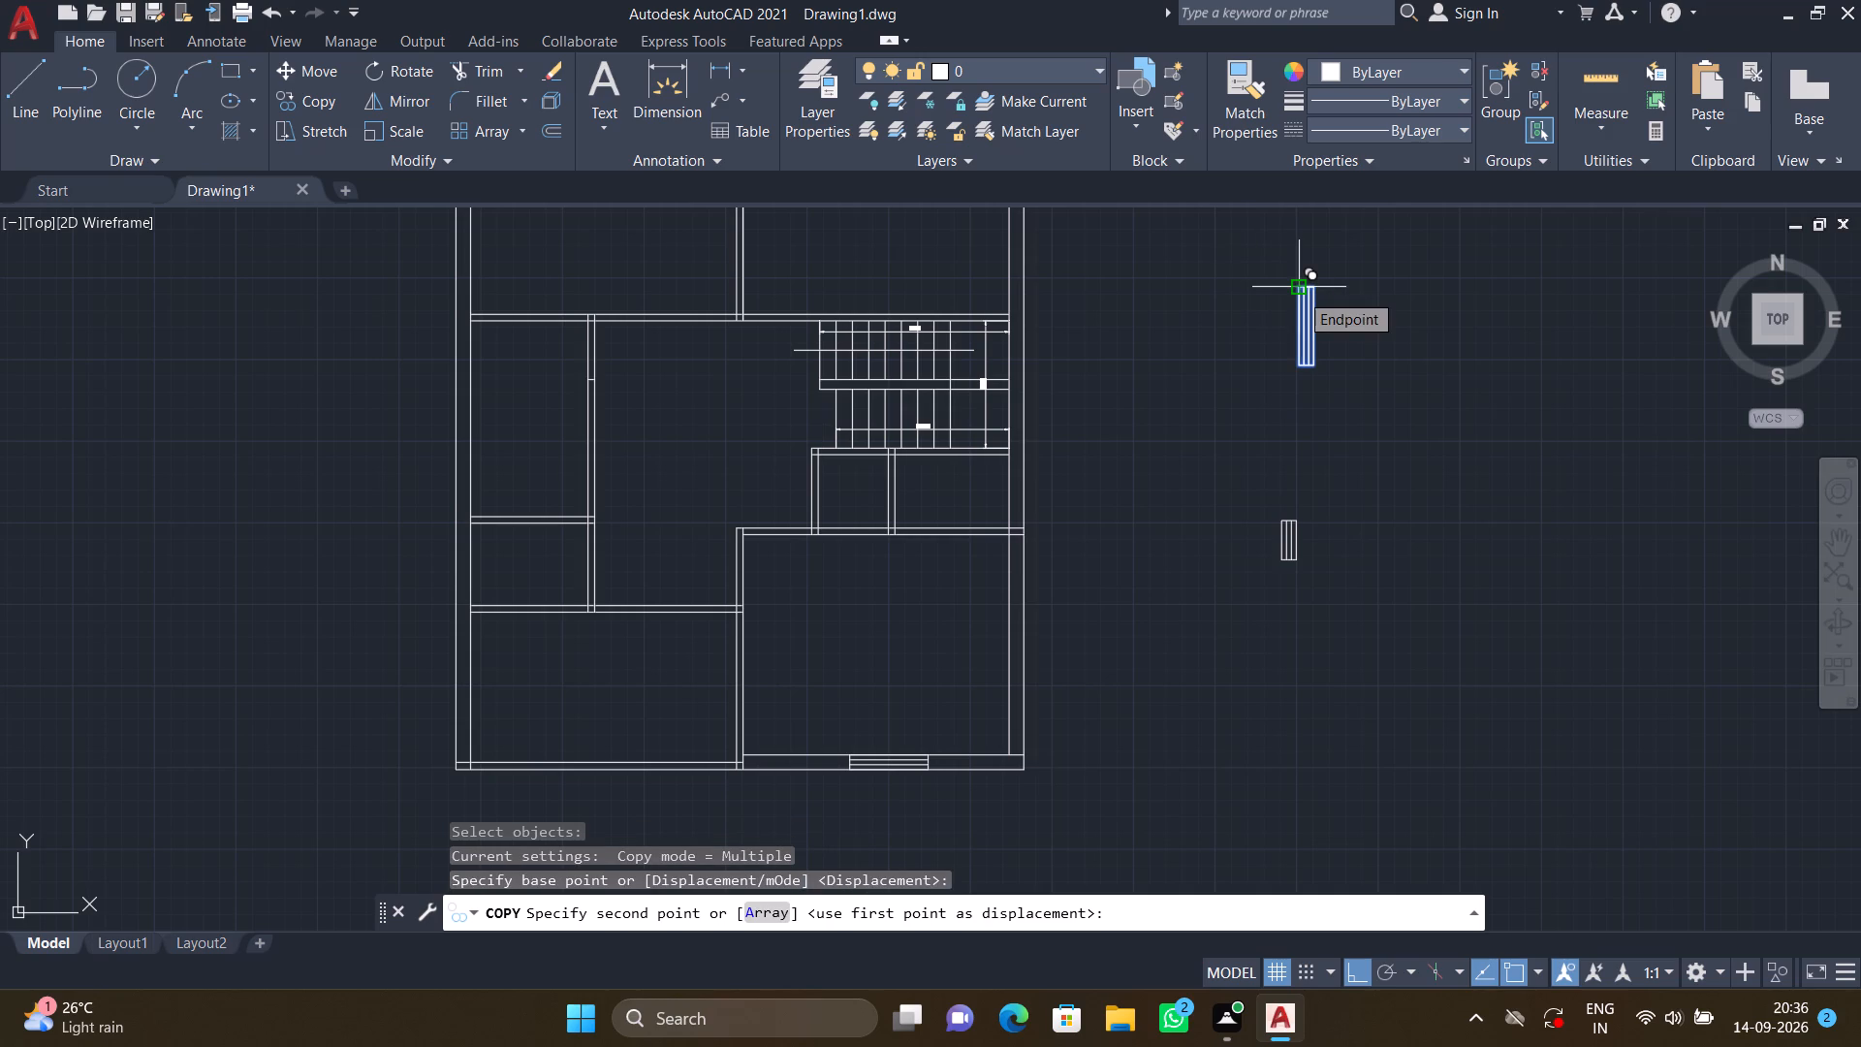
key(F8)
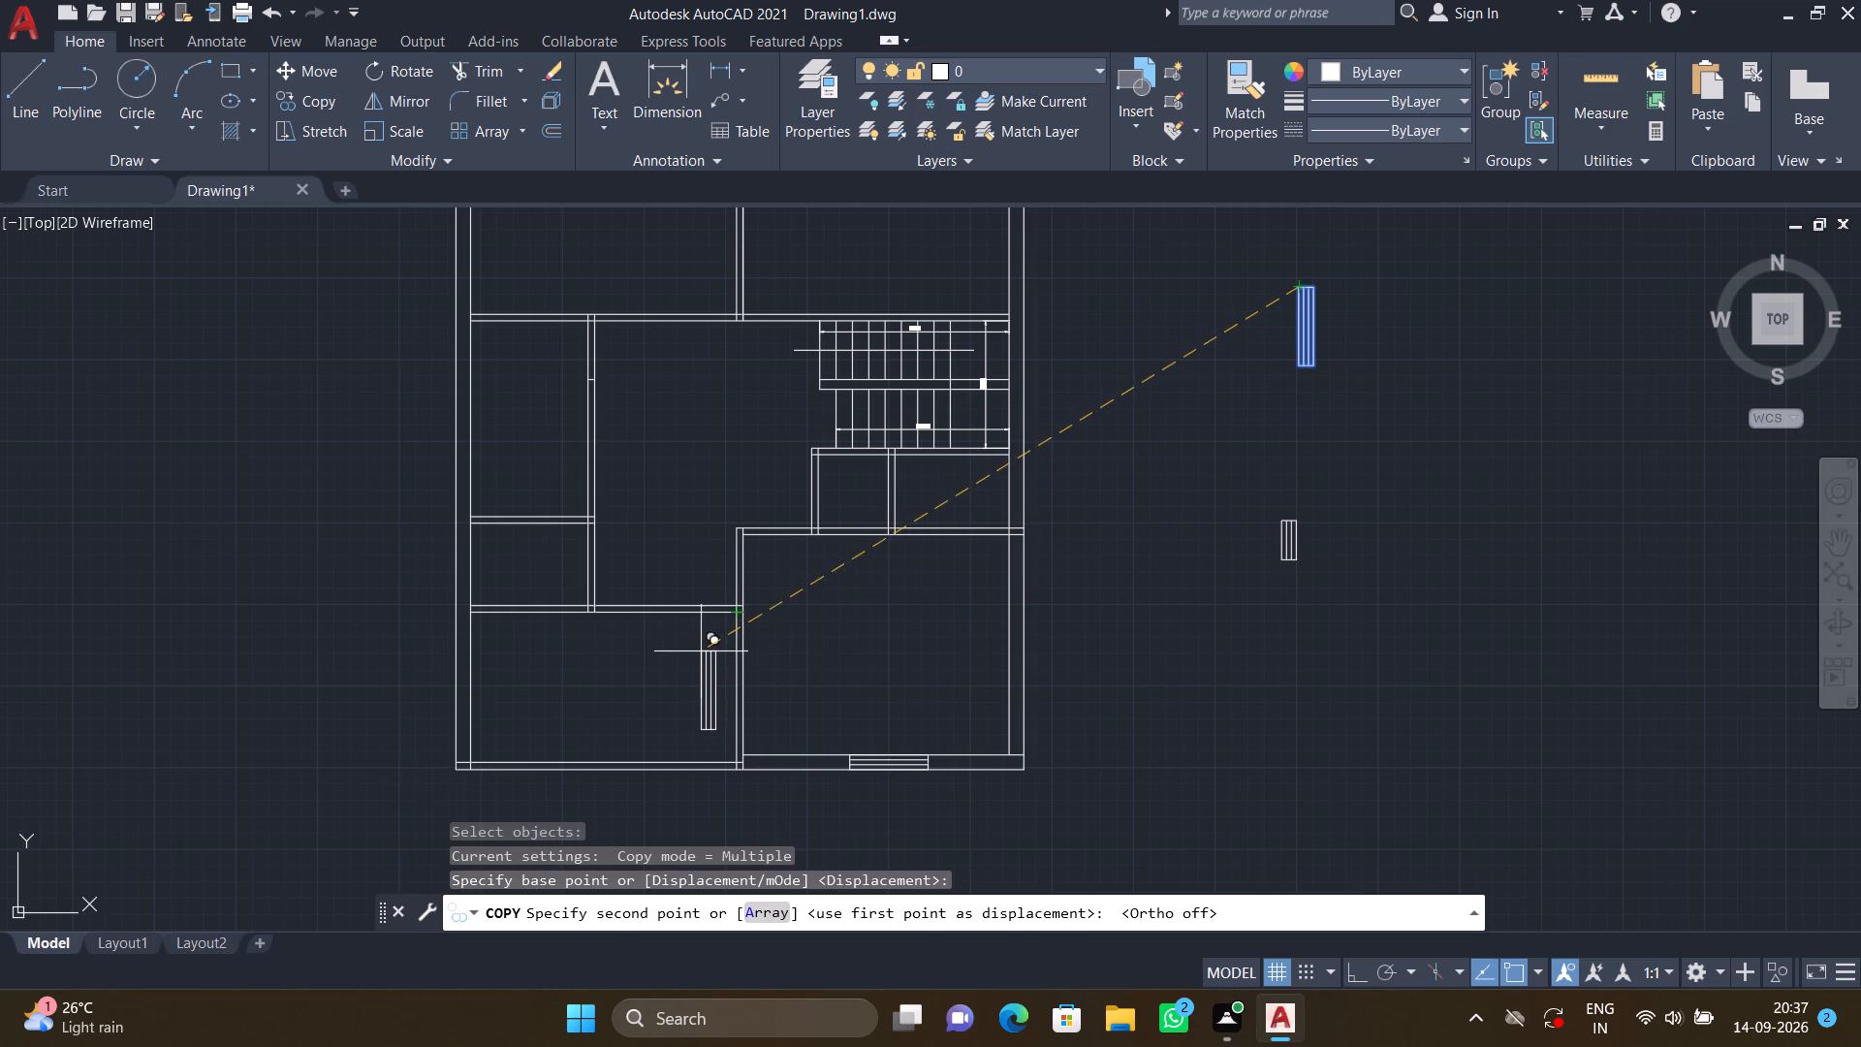
middle_drag(633, 642, 919, 786)
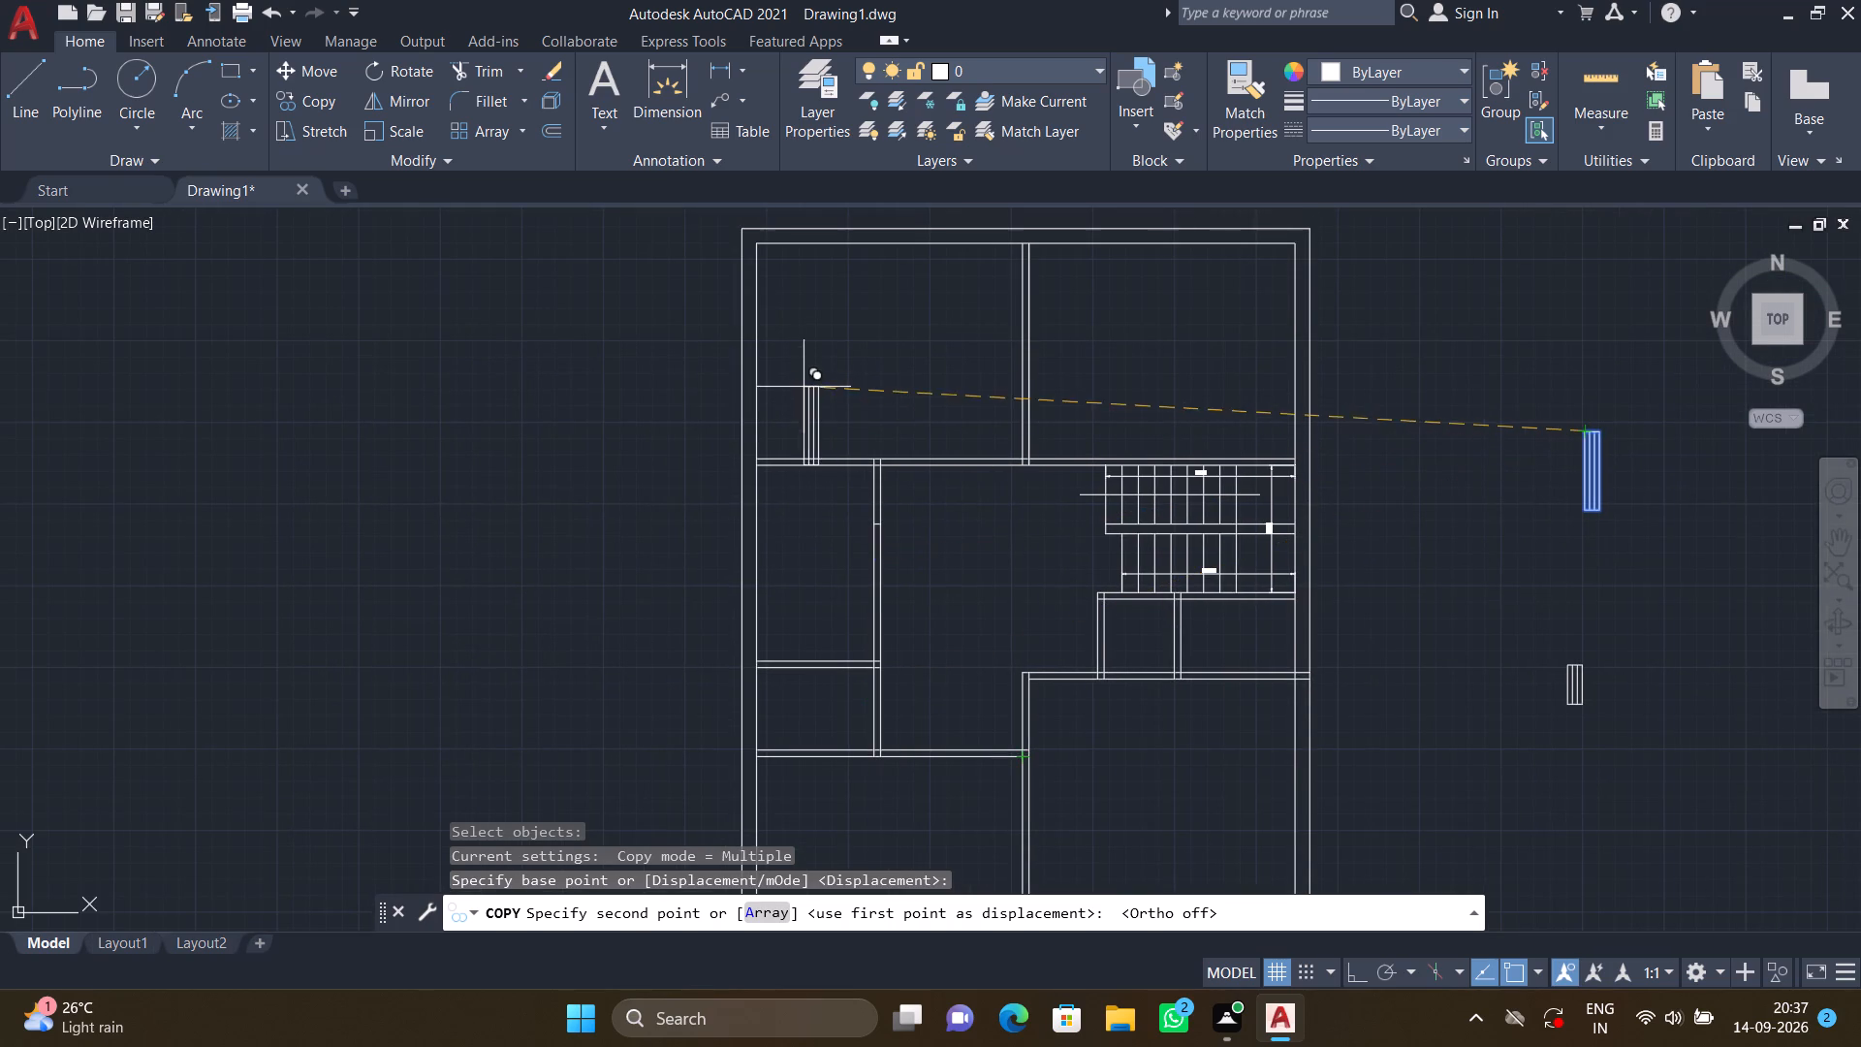
scroll(745, 333, up, 4)
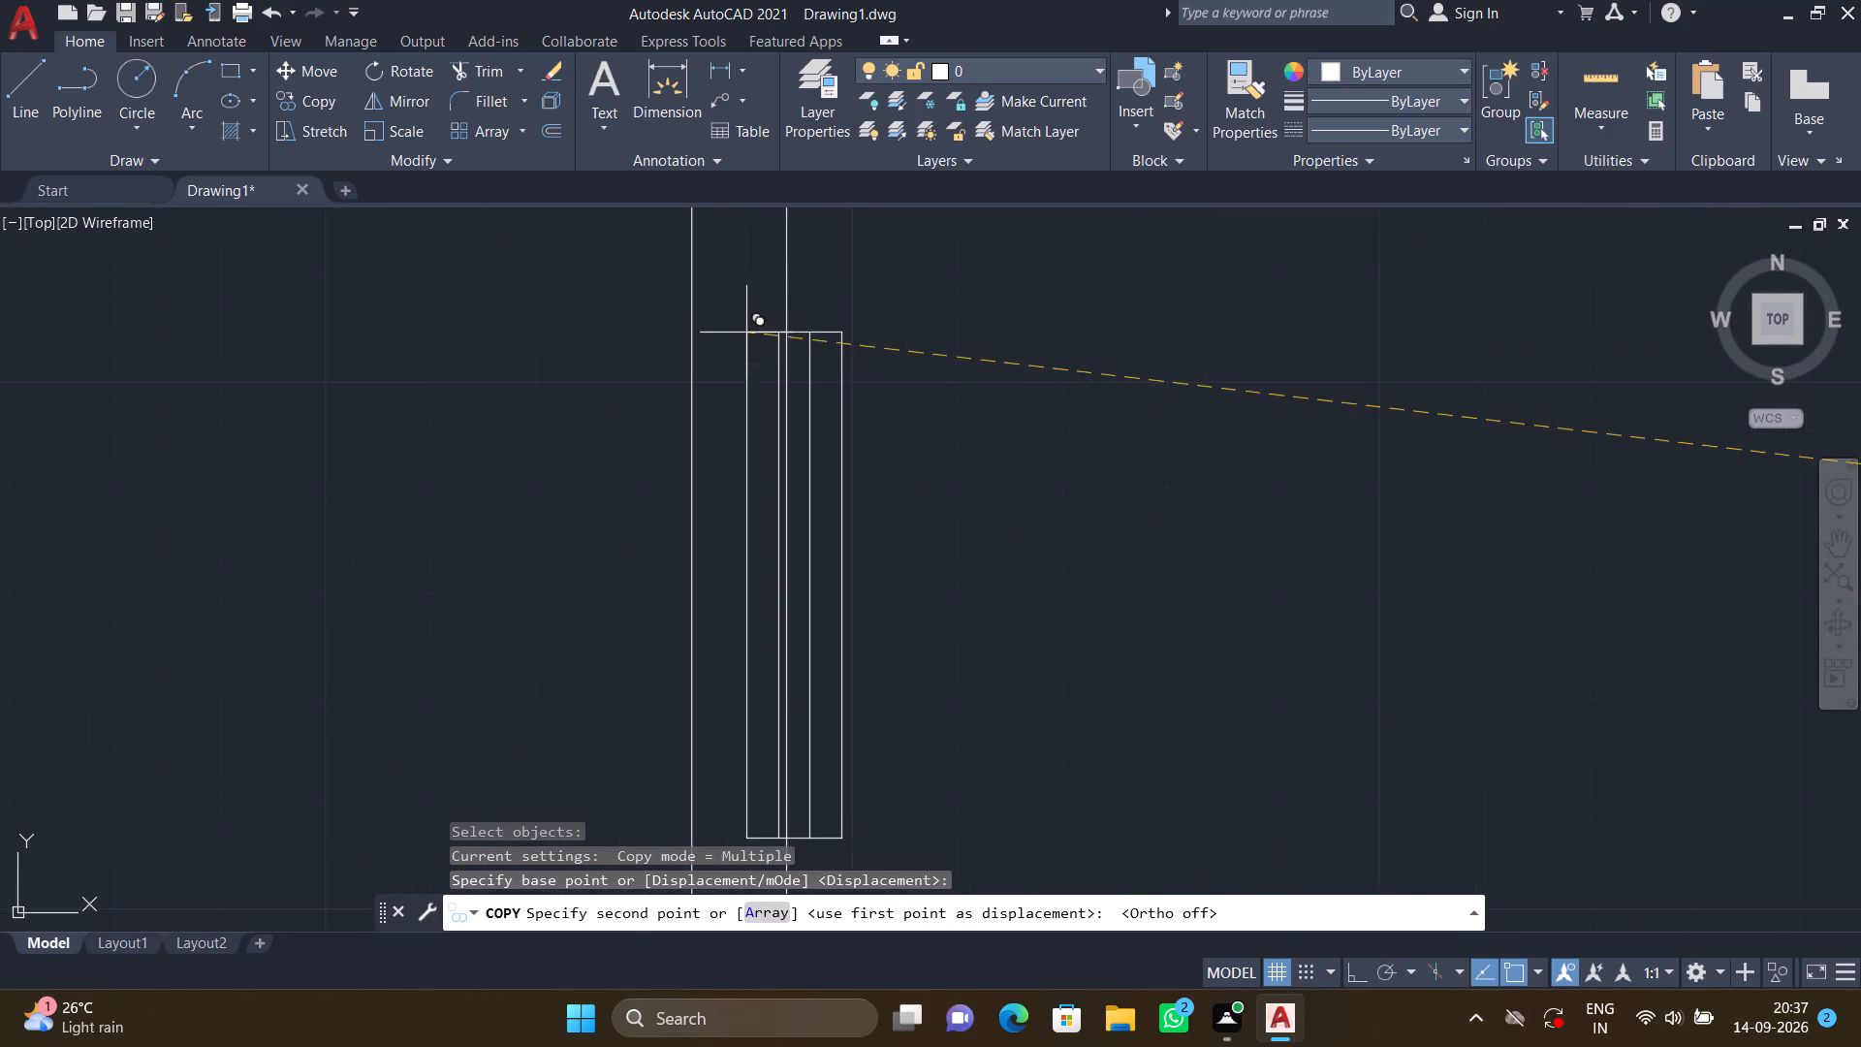
middle_drag(750, 324, 781, 461)
scroll(769, 419, down, 2)
scroll(755, 370, up, 1)
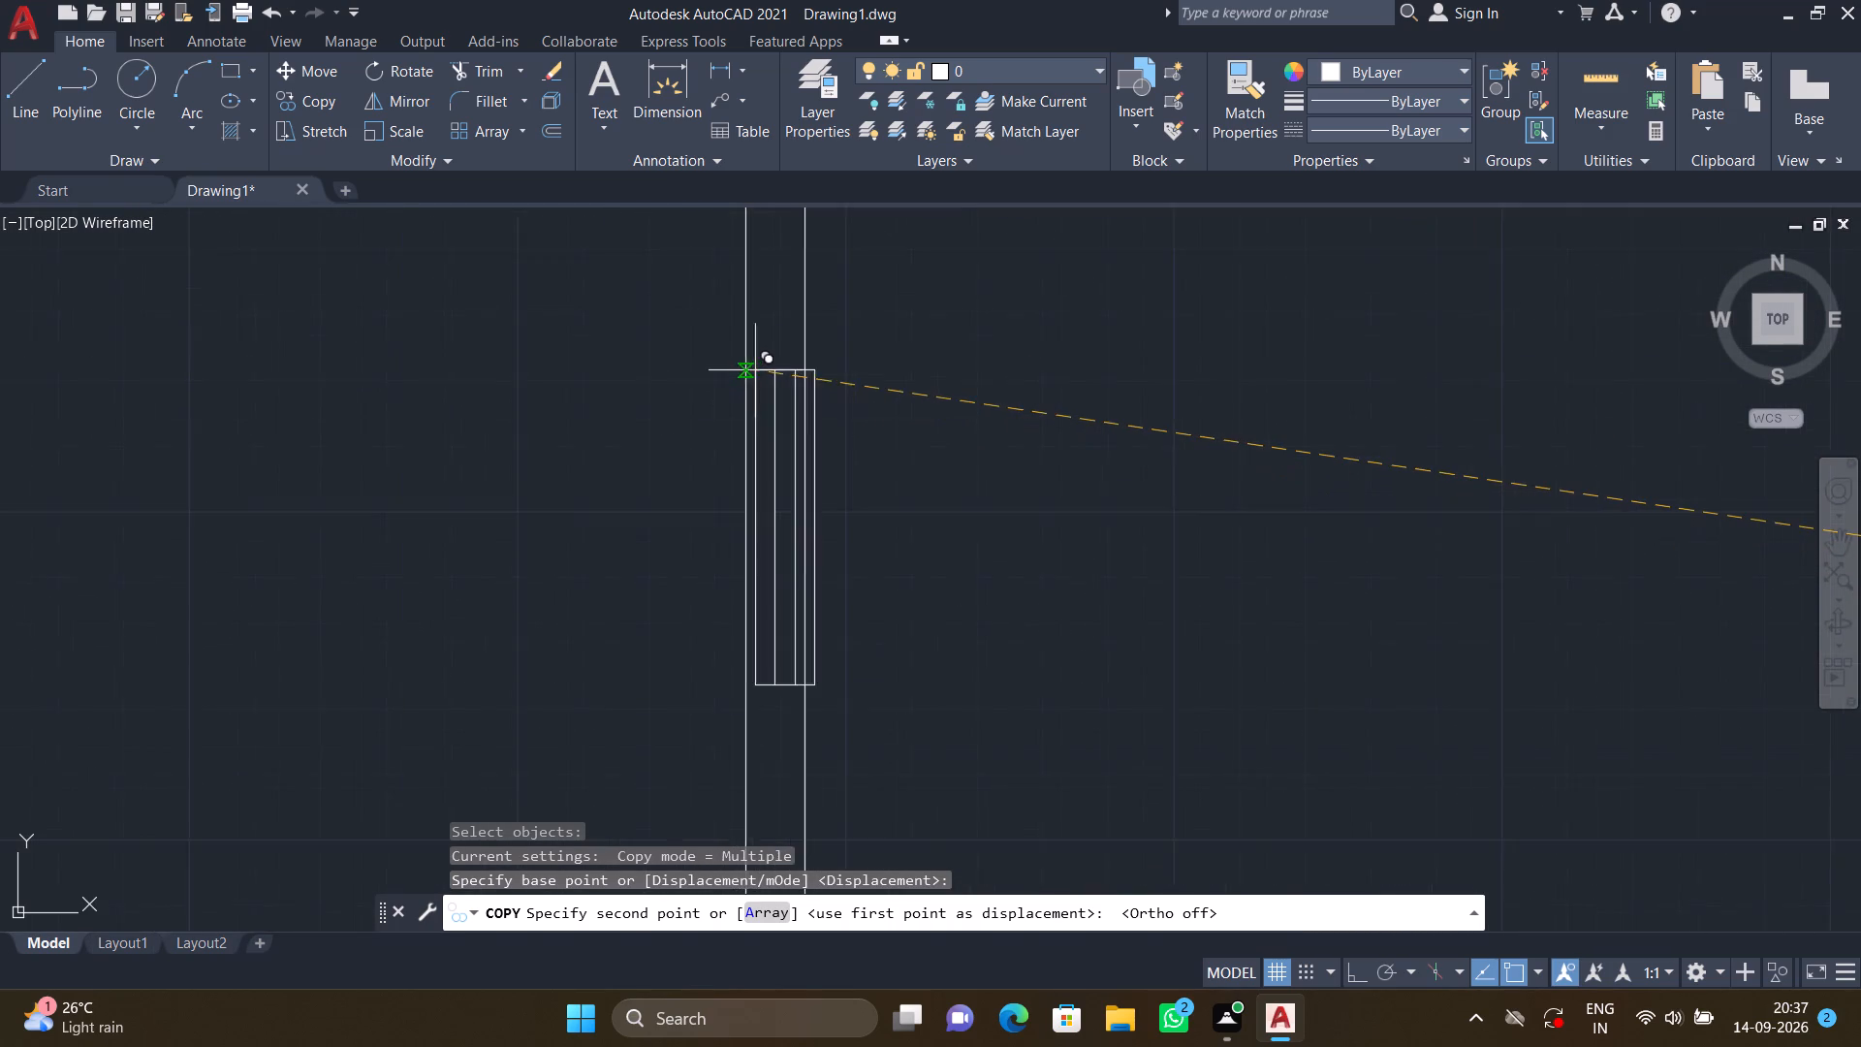
scroll(755, 370, up, 2)
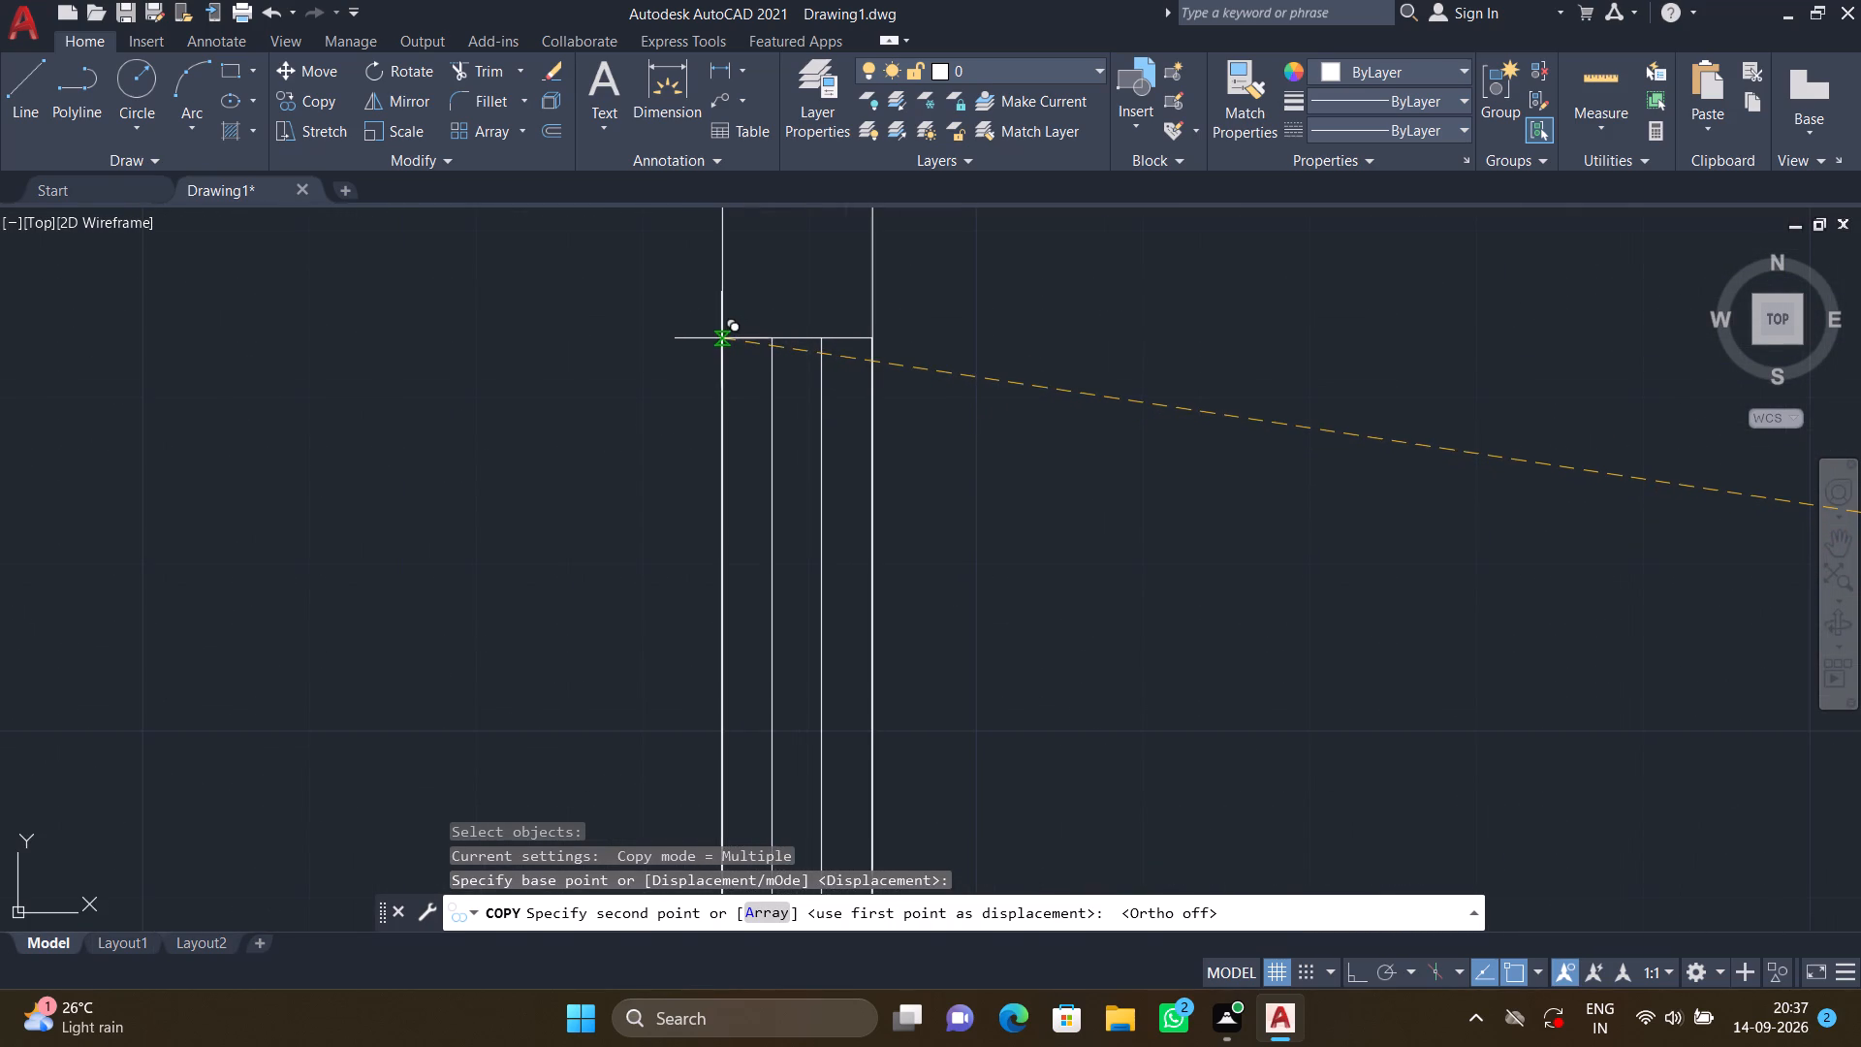
click(721, 337)
Place another copy of the upright 4' window in the left outer wall of the room below the upper-left room, flush with the outer face.
scroll(937, 298, down, 3)
scroll(1107, 315, down, 1)
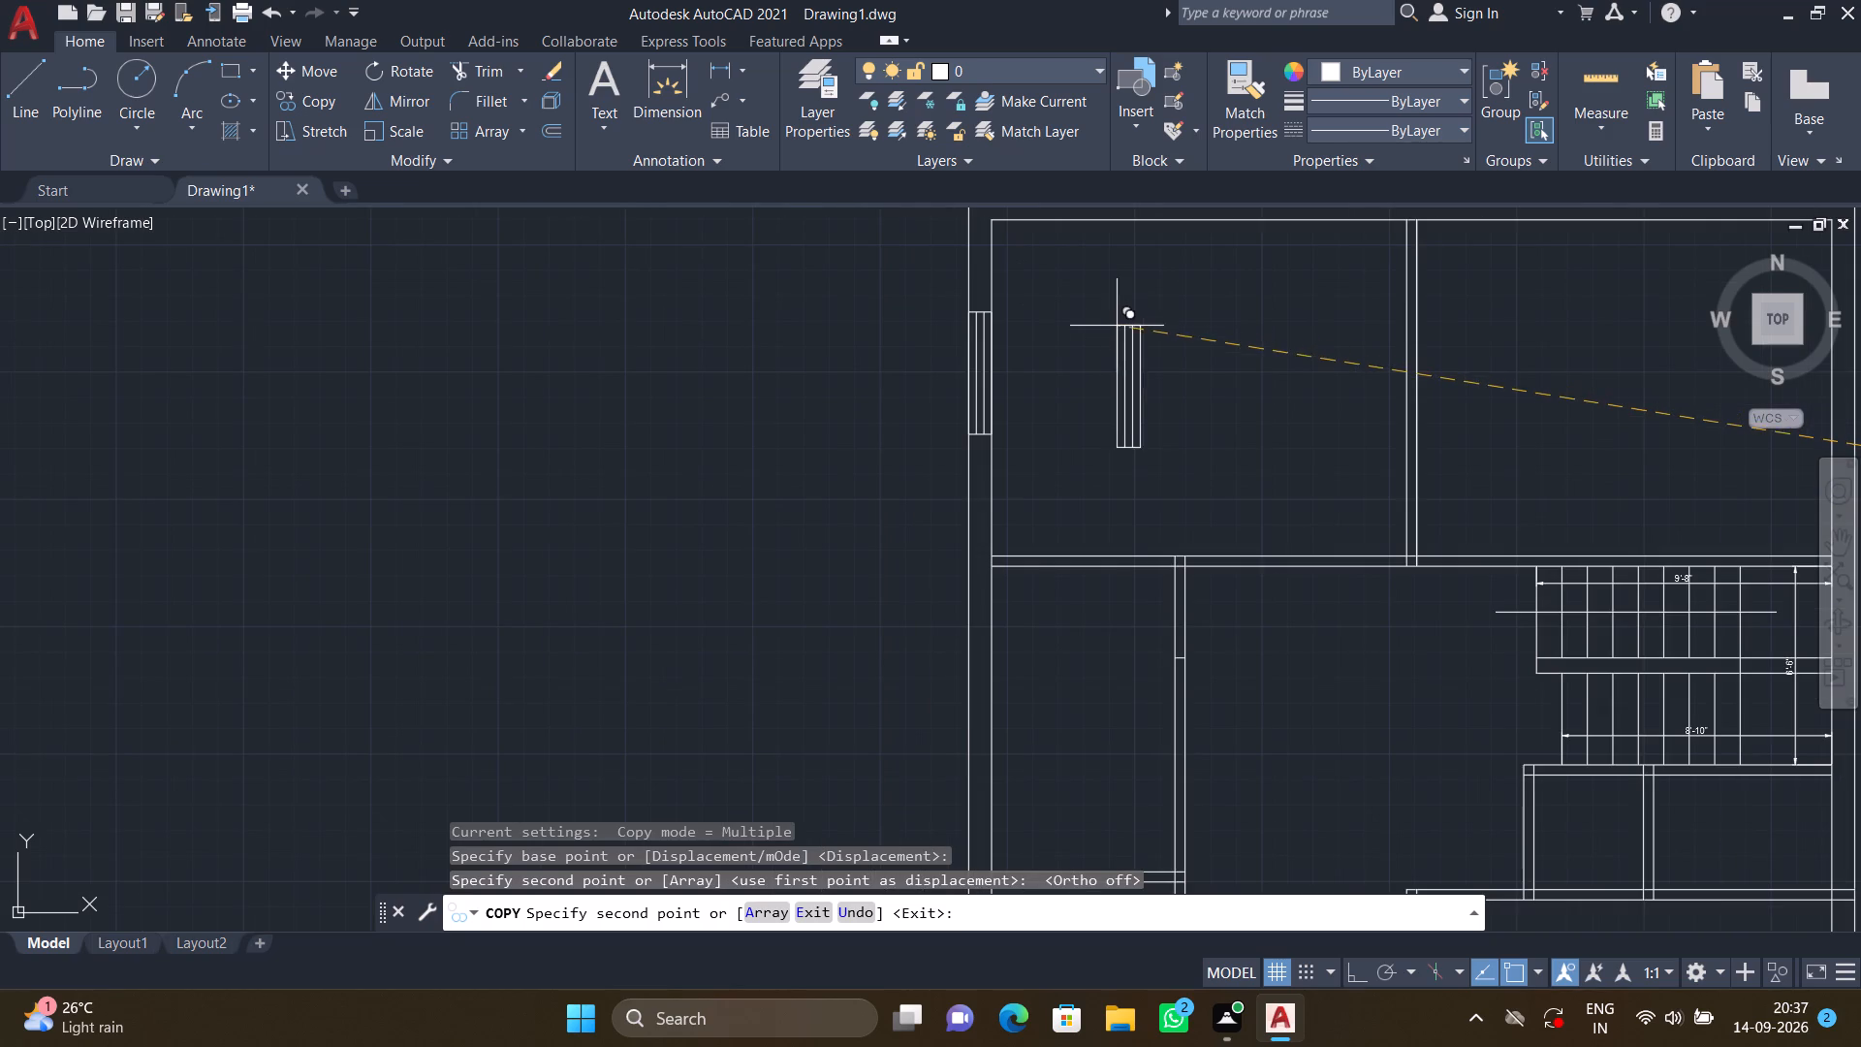
scroll(980, 549, down, 1)
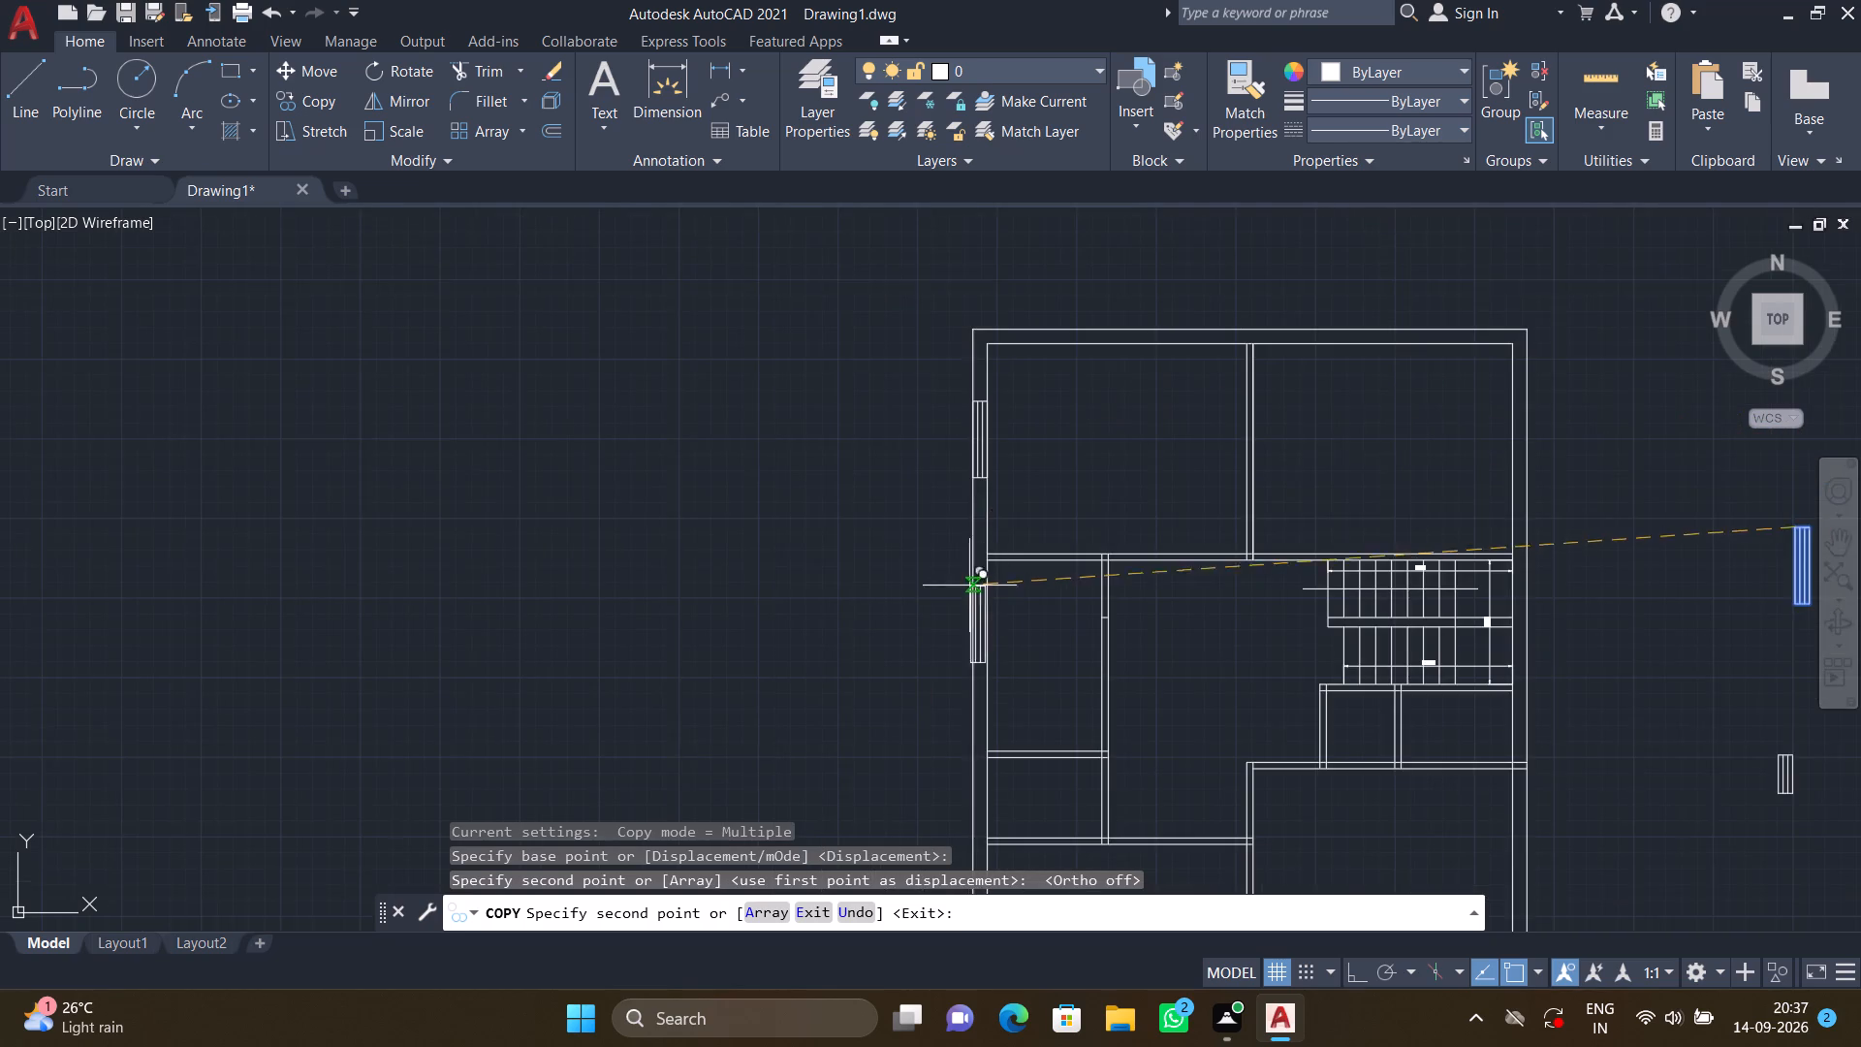
middle_drag(965, 583, 893, 345)
scroll(900, 361, up, 4)
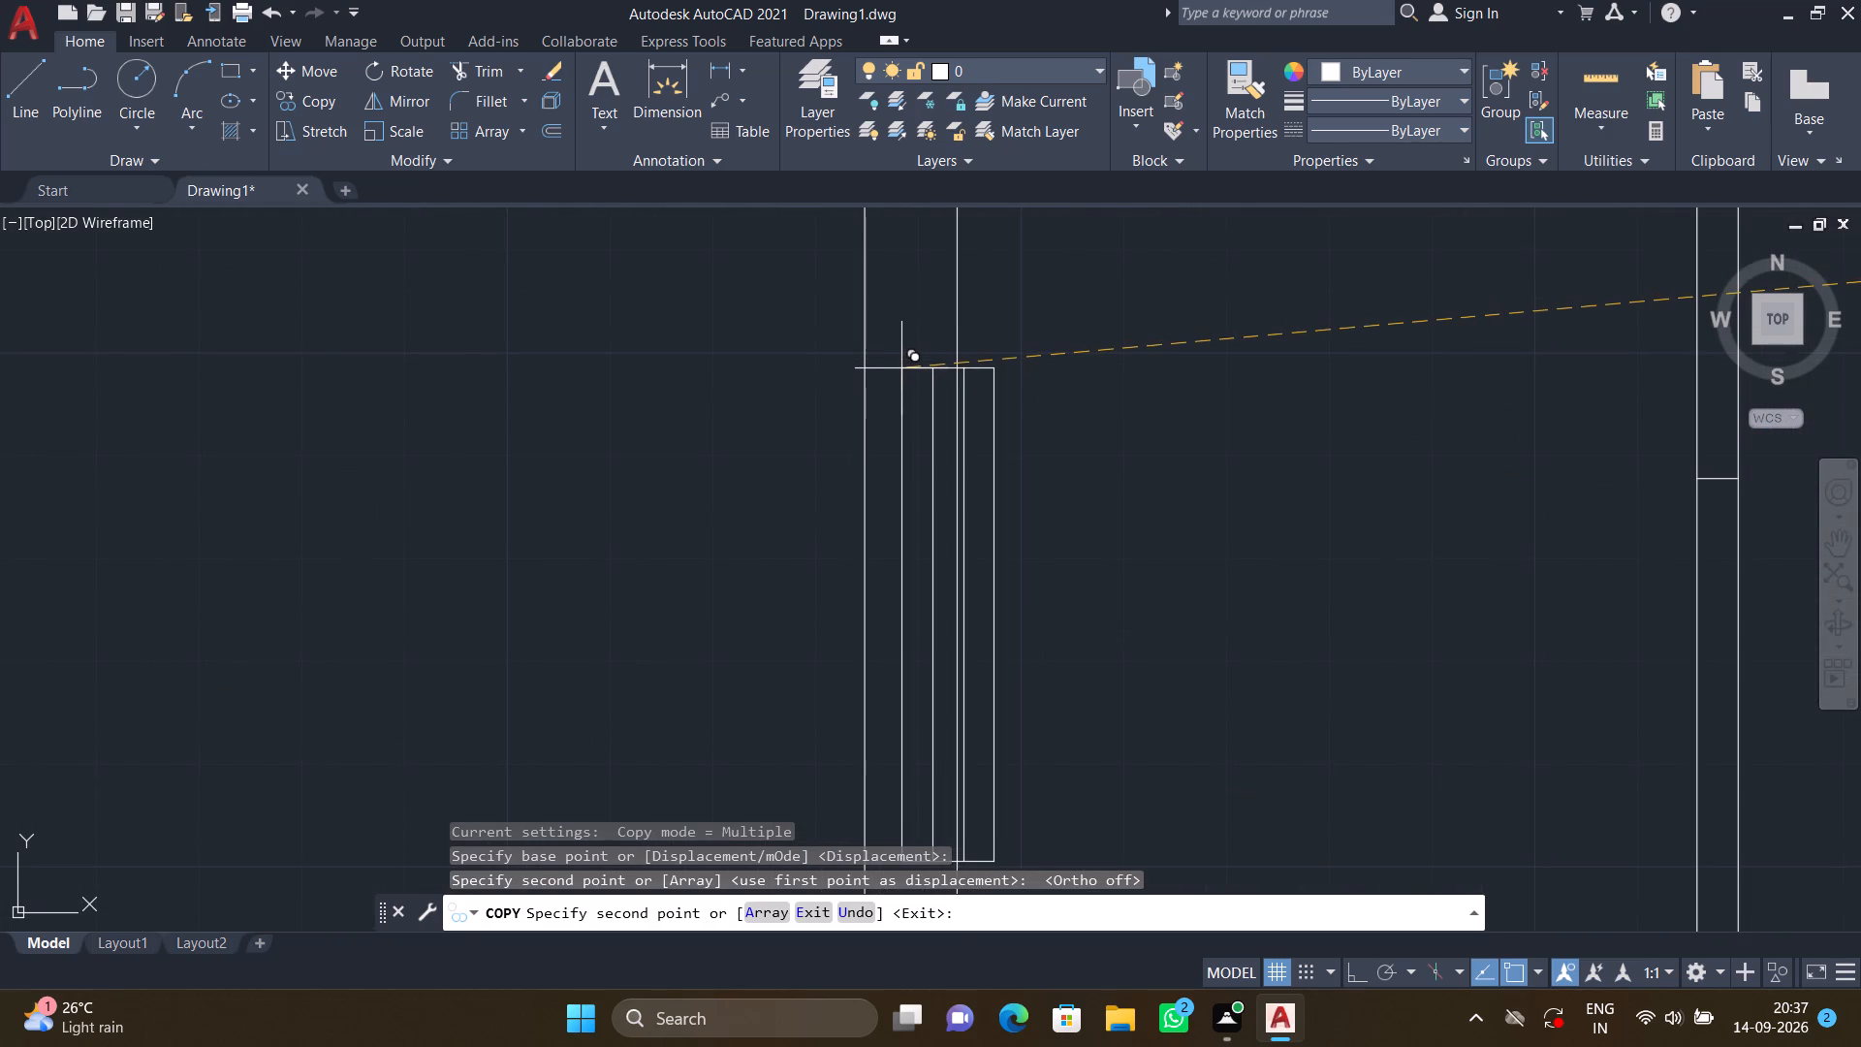
scroll(874, 368, up, 3)
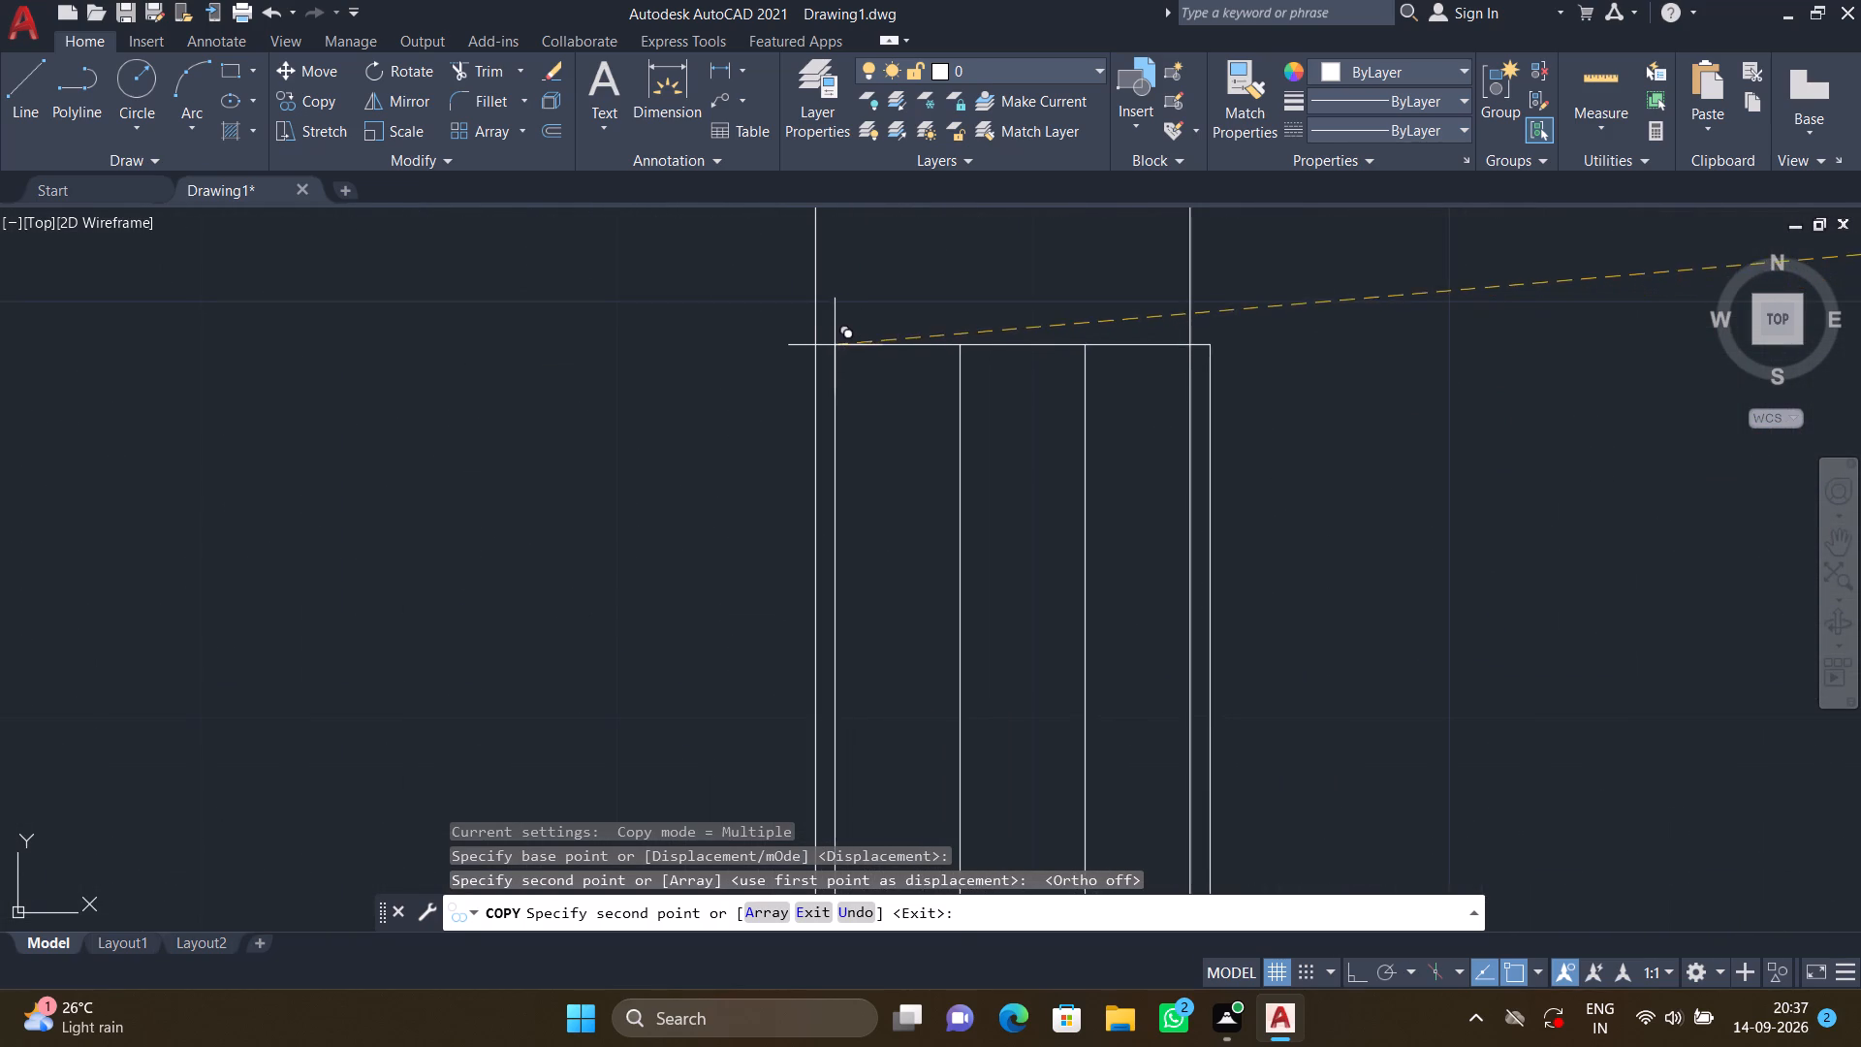
scroll(822, 300, up, 2)
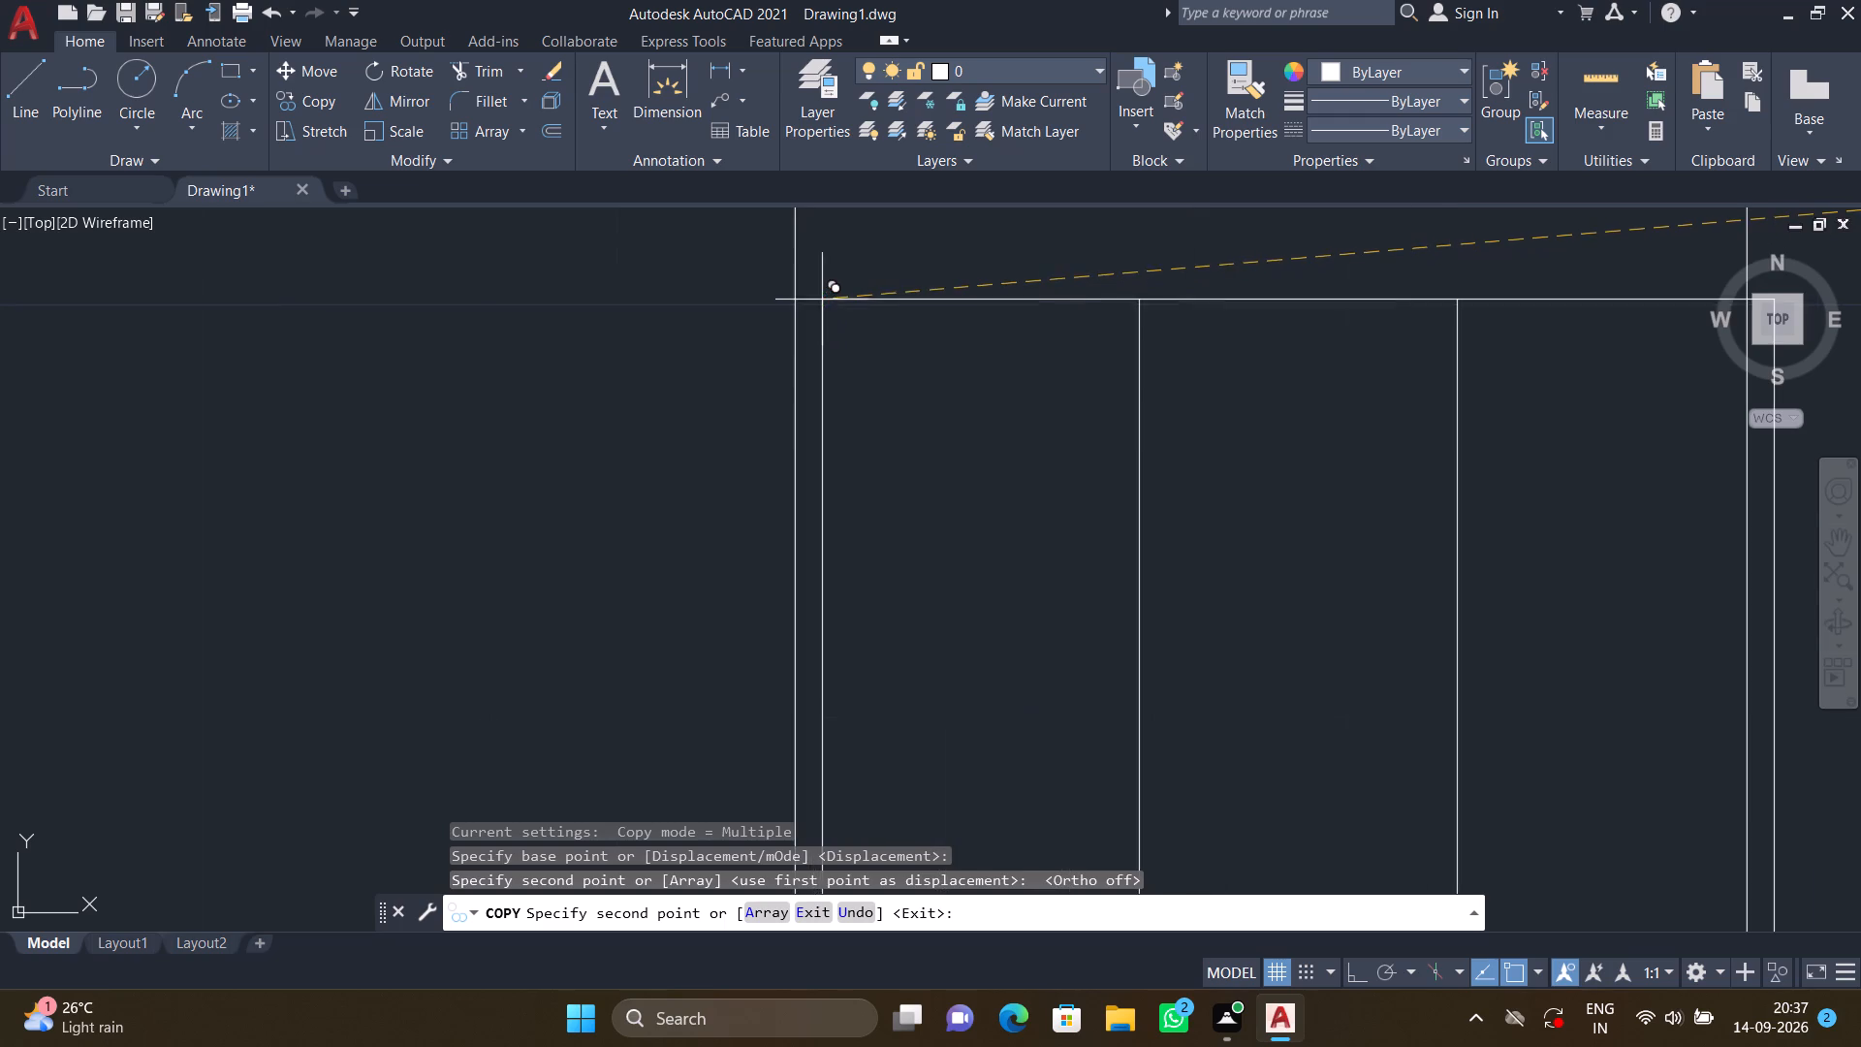
click(796, 274)
Place another copy of the upright 4' window in the right outer wall of the upper-right room, spanning the wall thickness.
scroll(843, 269, down, 5)
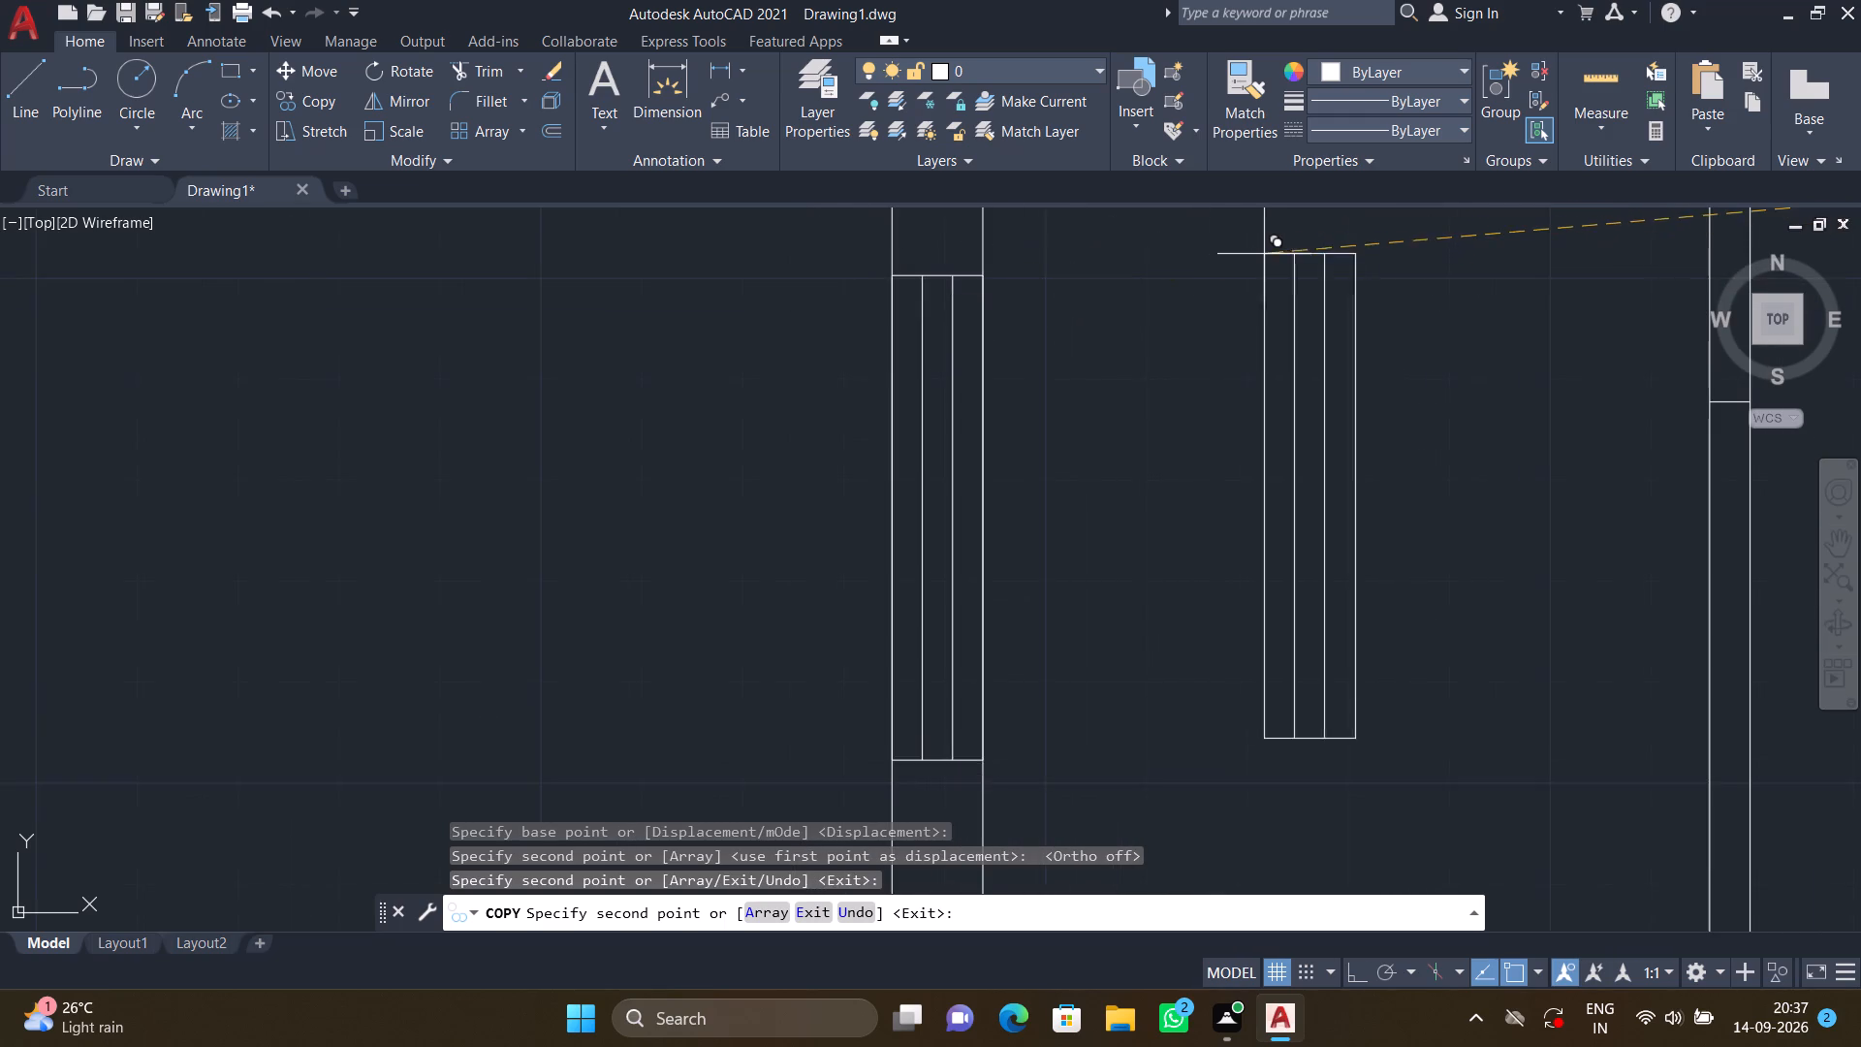
scroll(1264, 254, down, 3)
middle_drag(1199, 331, 1007, 492)
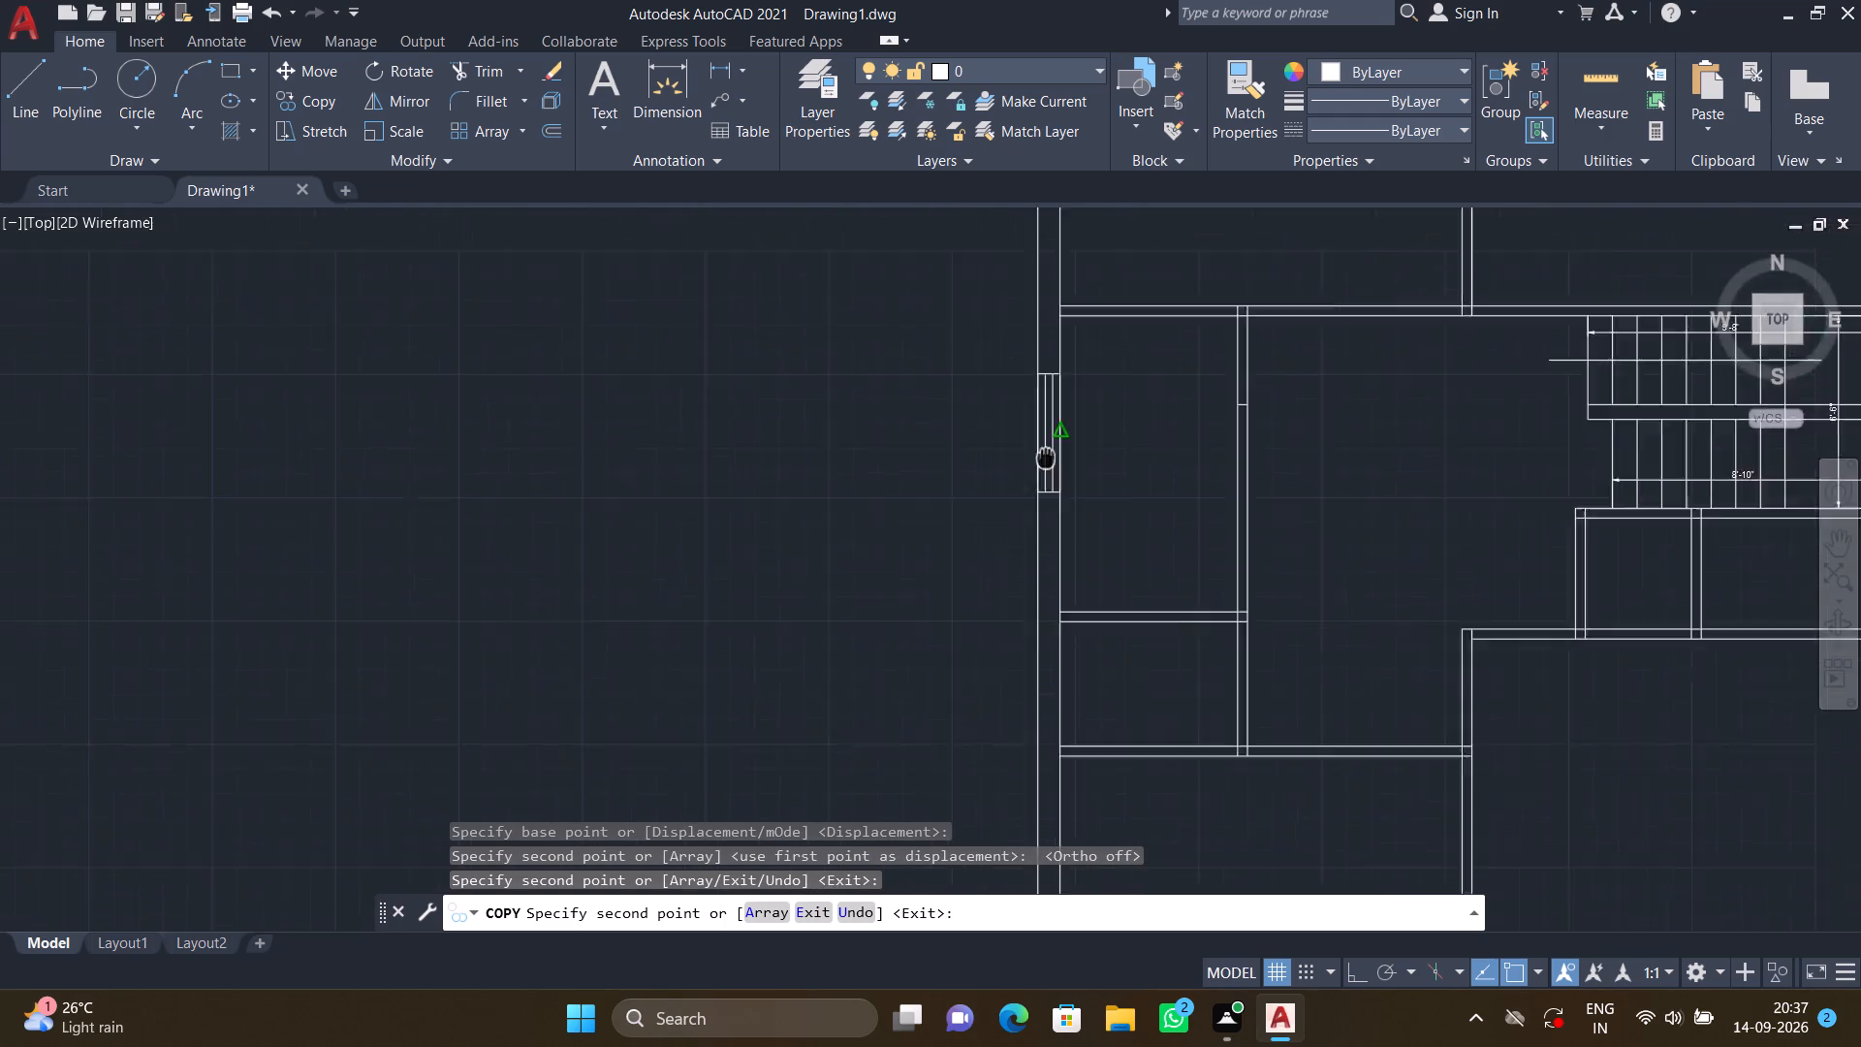
middle_drag(1007, 492, 930, 563)
scroll(957, 563, down, 2)
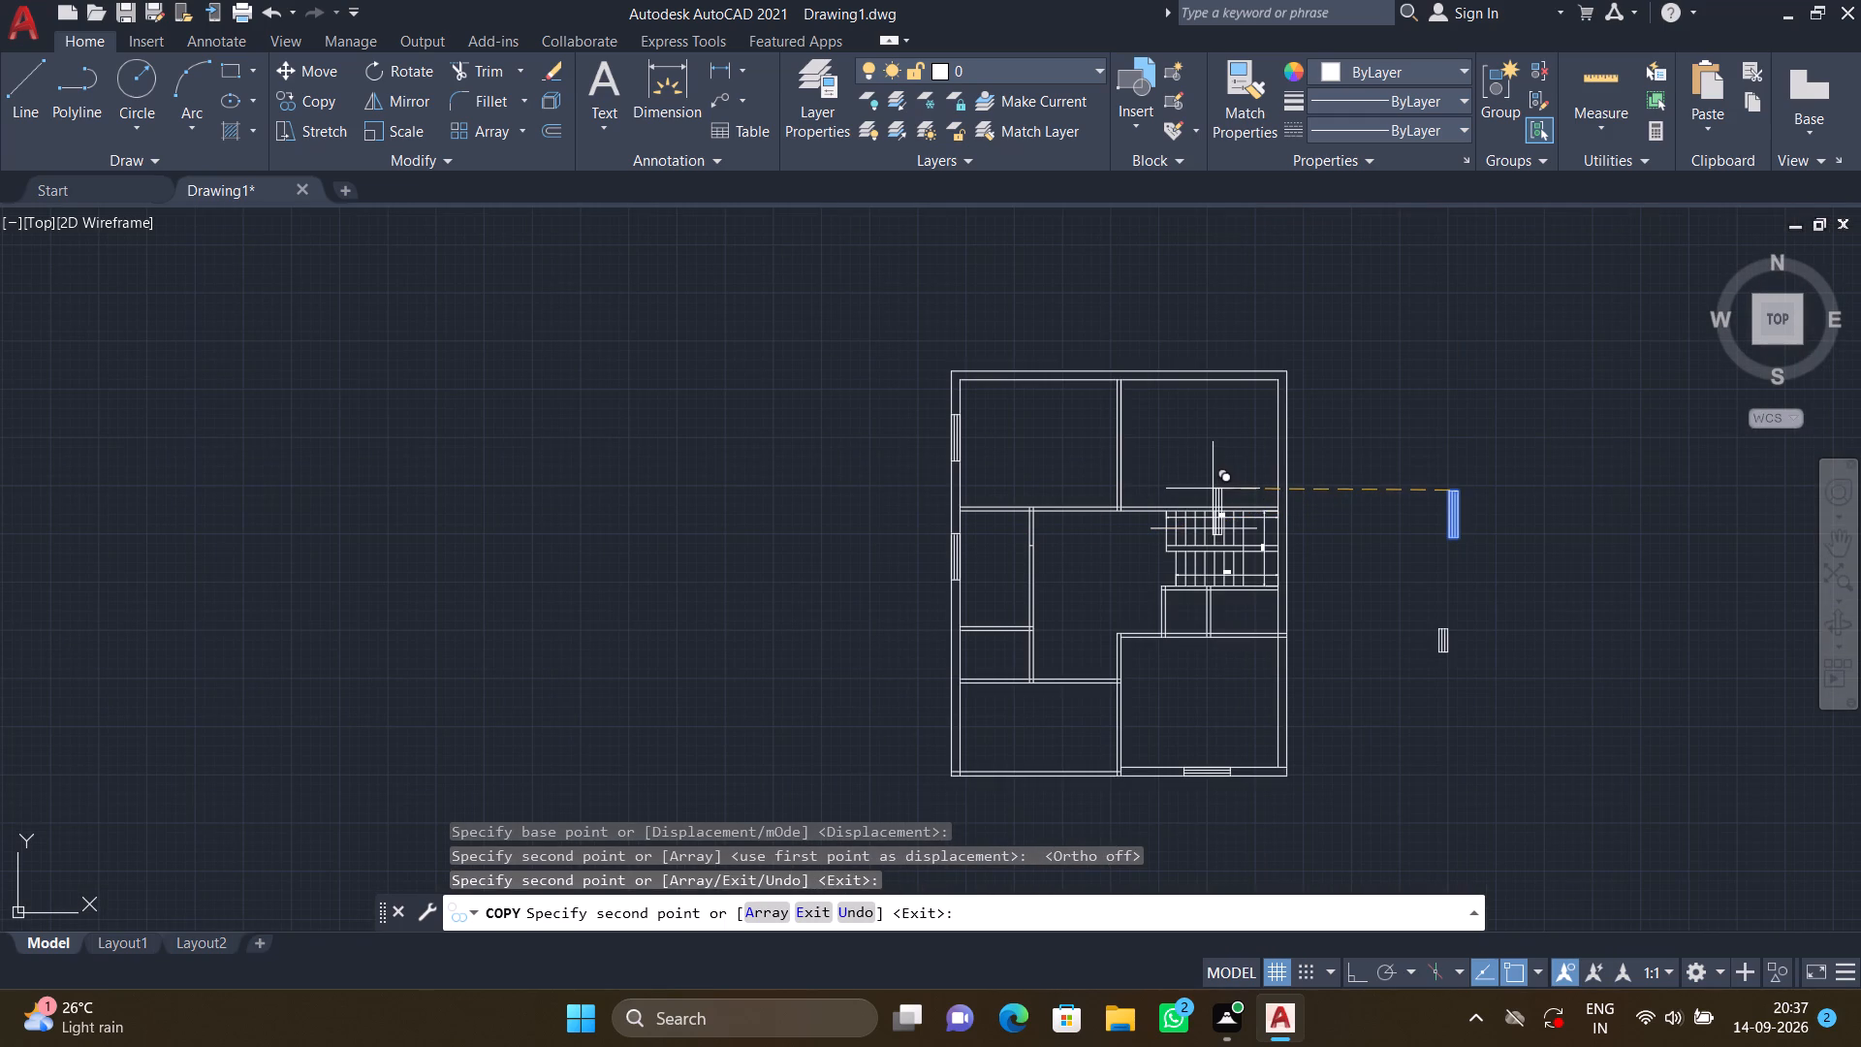
scroll(1262, 414, up, 4)
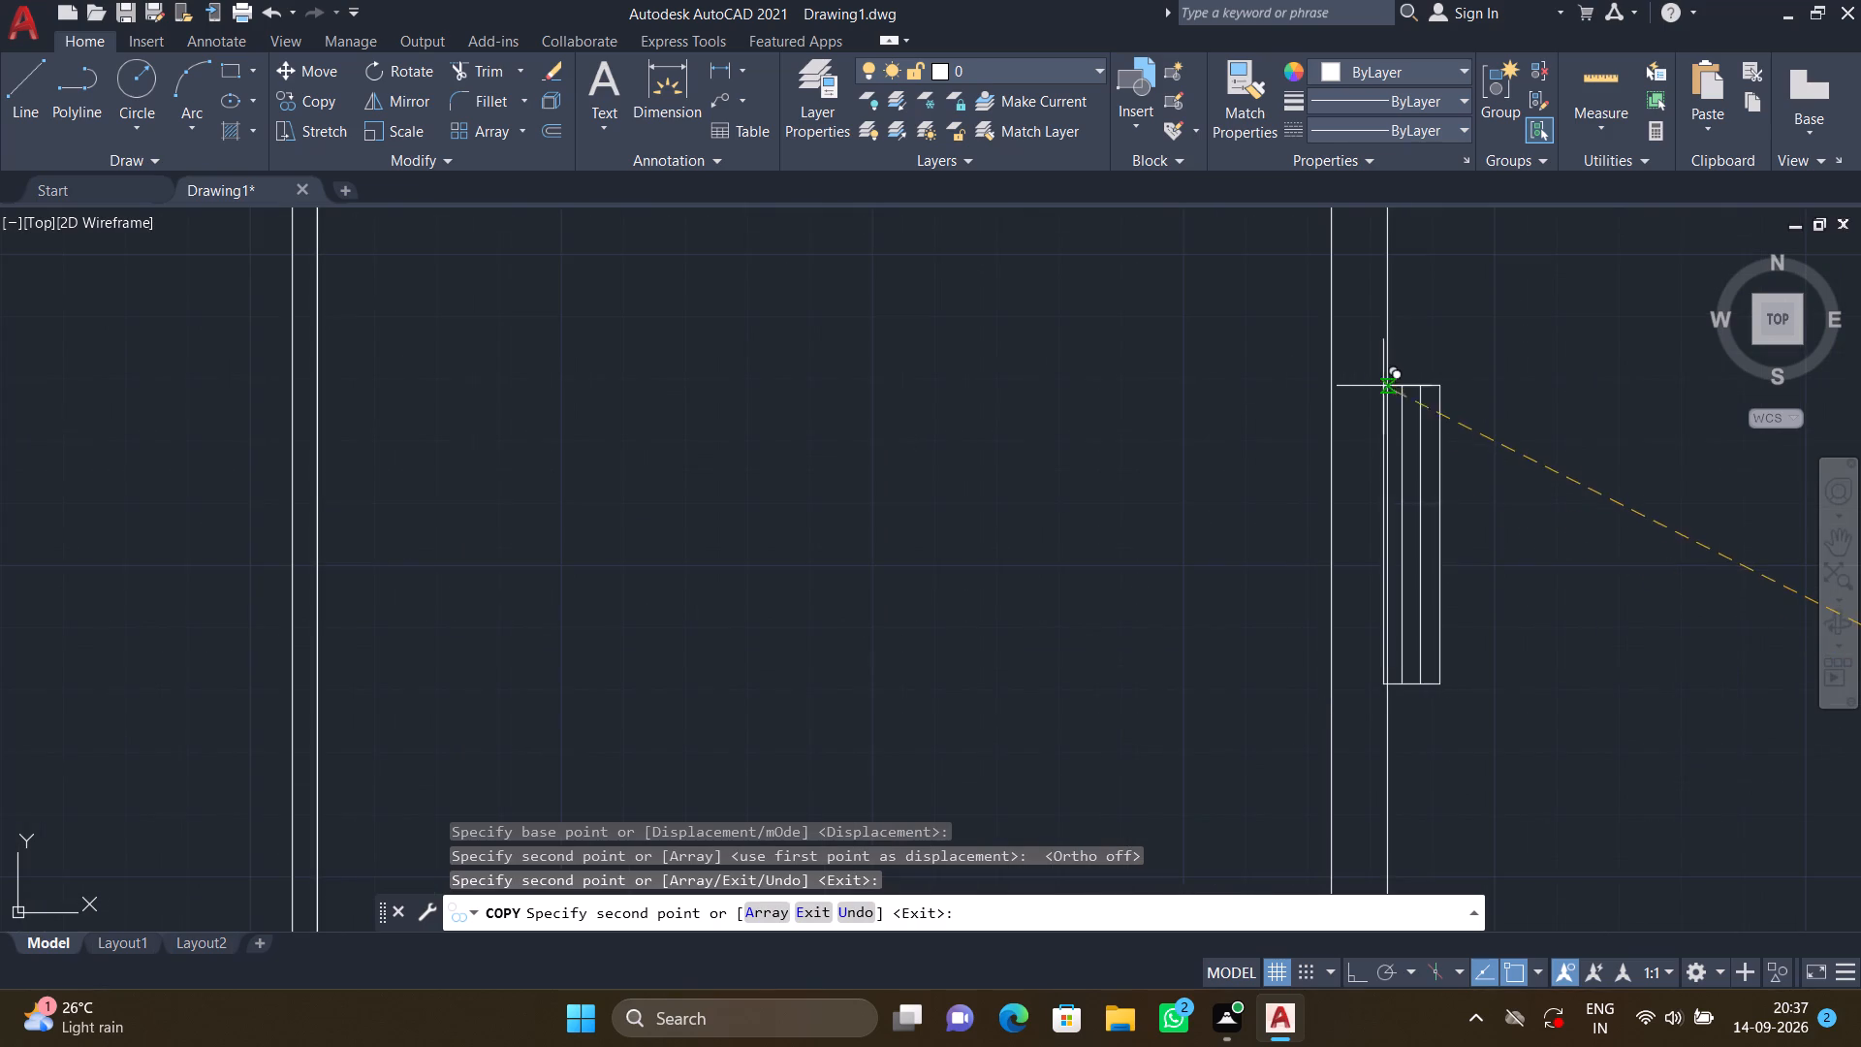
scroll(1377, 383, up, 2)
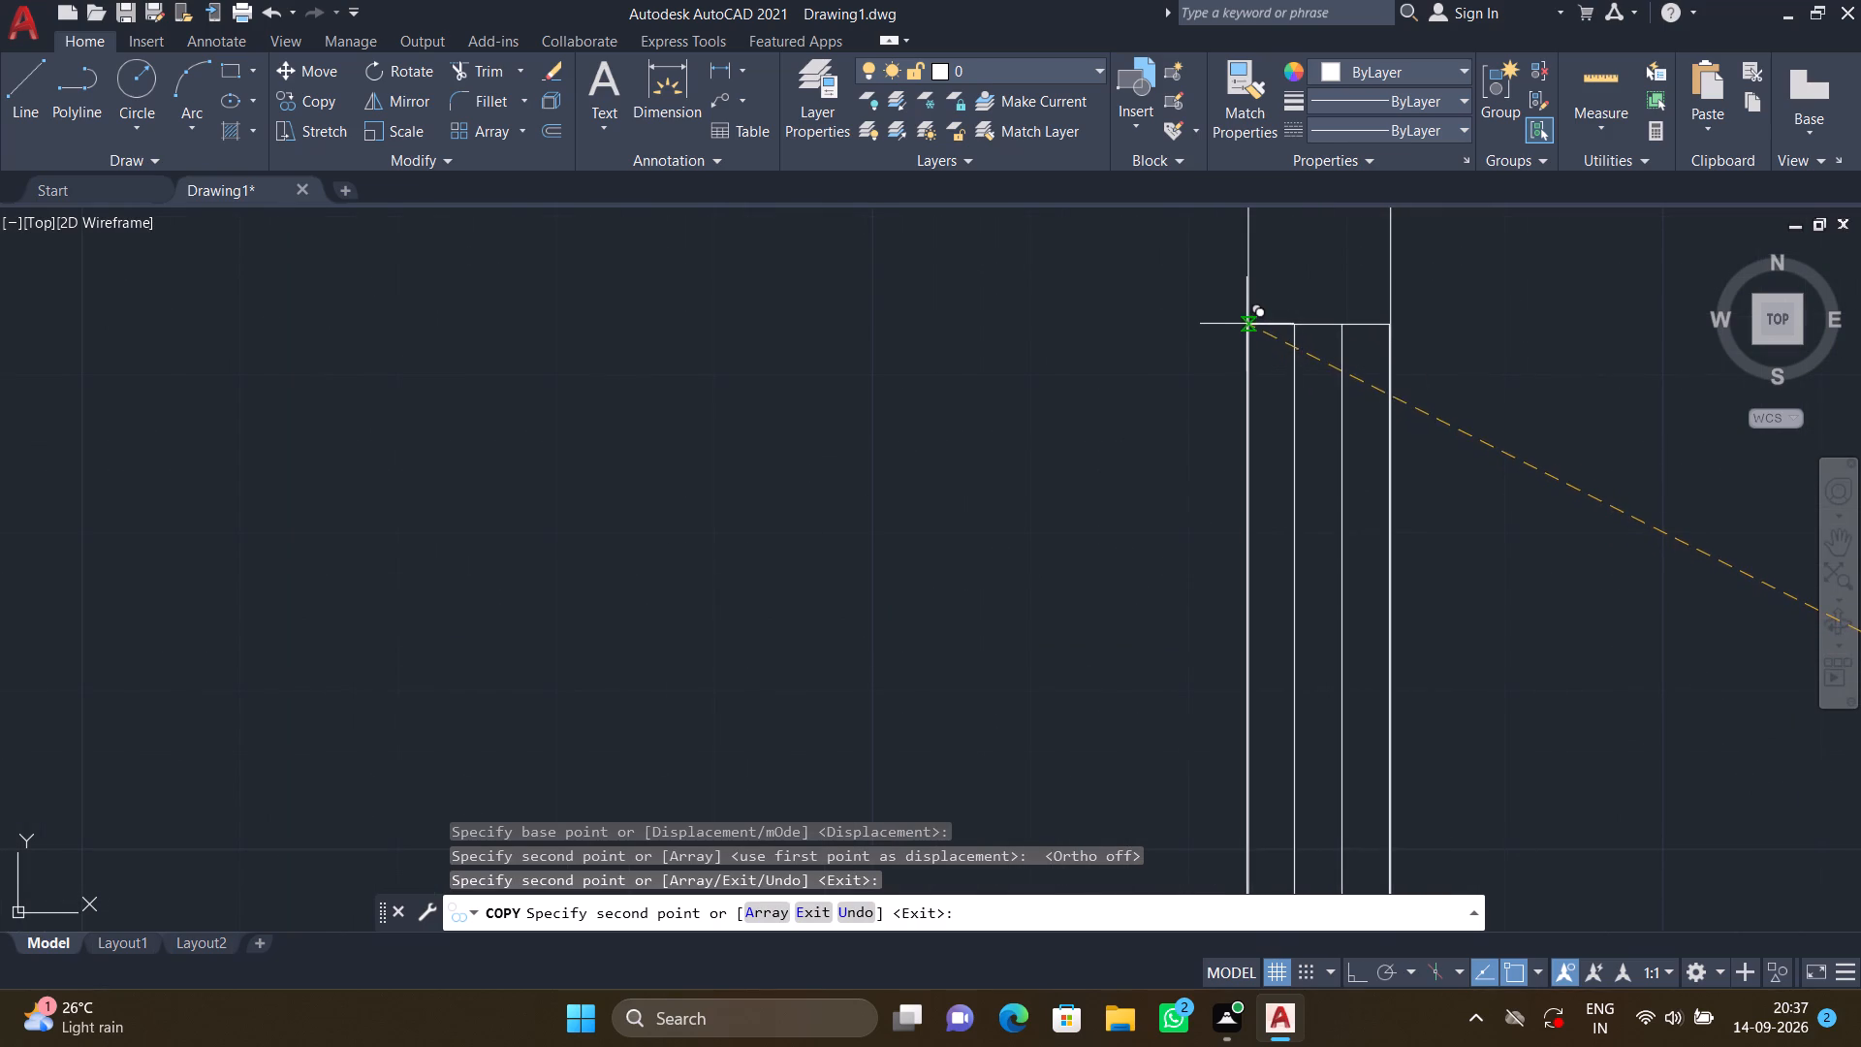
click(1246, 324)
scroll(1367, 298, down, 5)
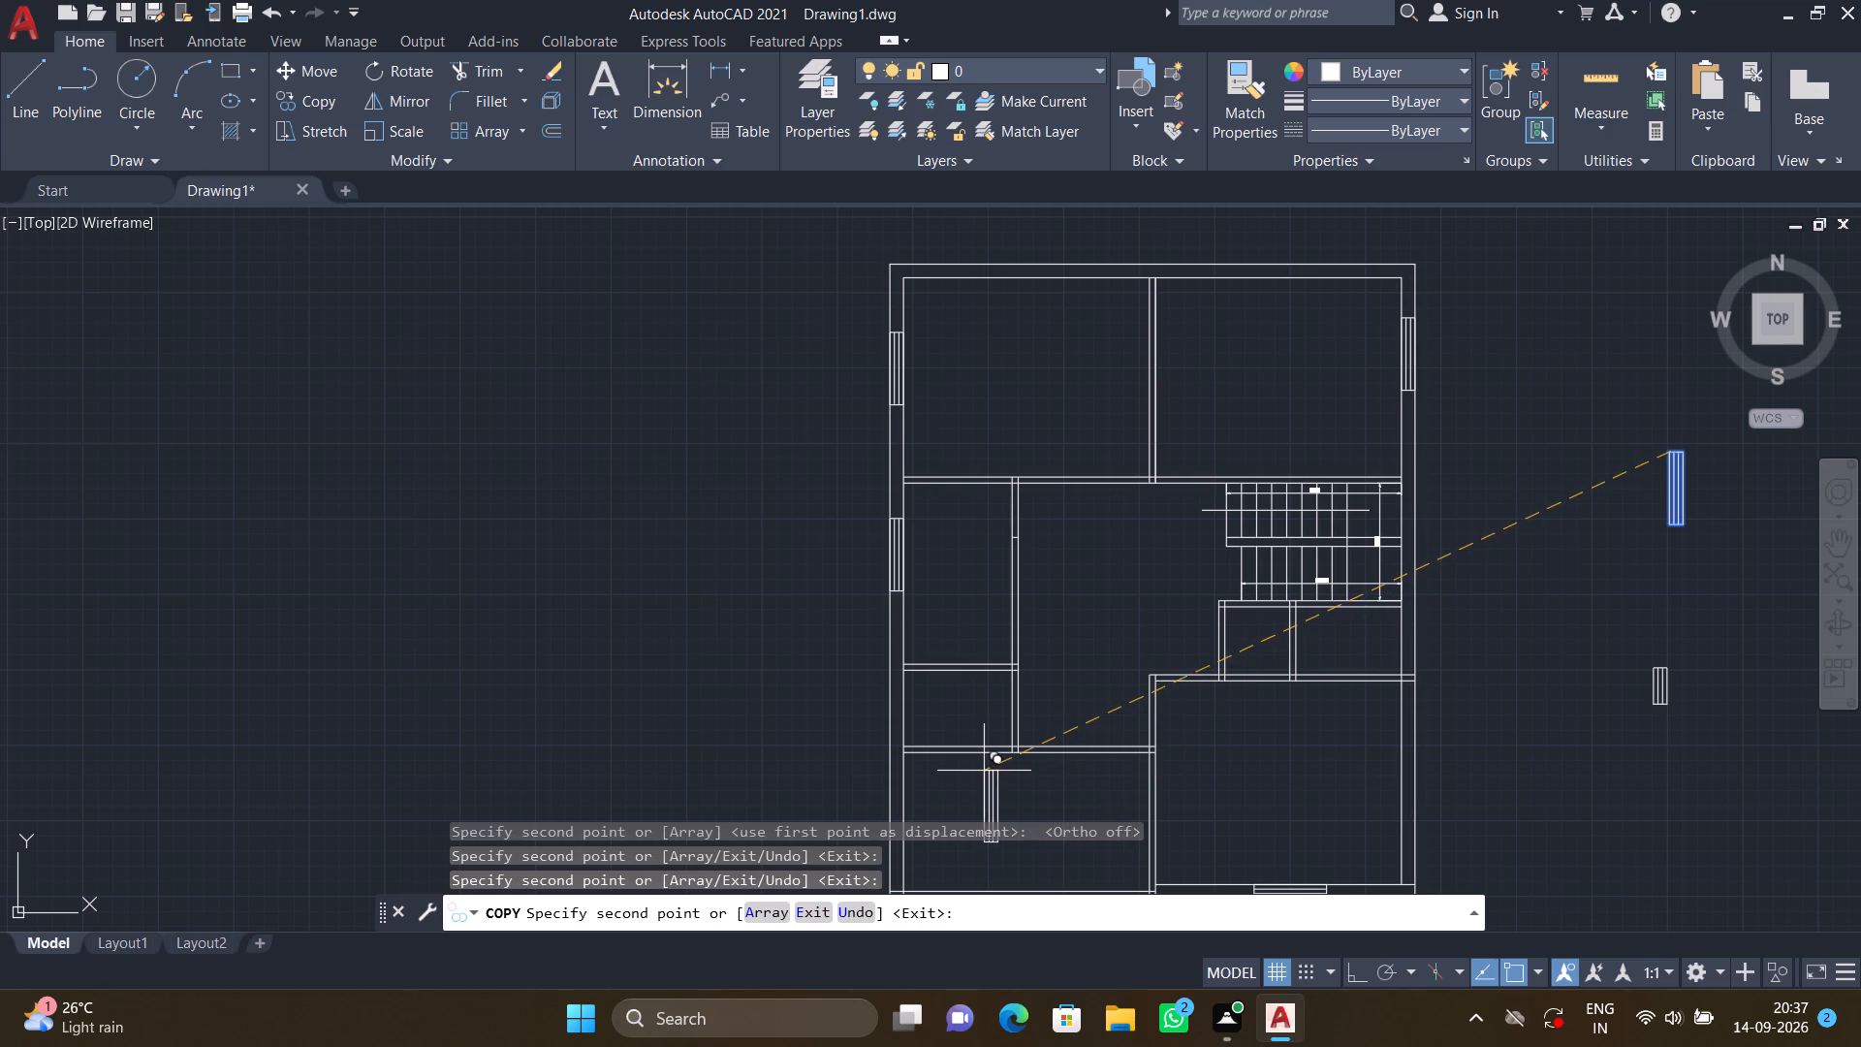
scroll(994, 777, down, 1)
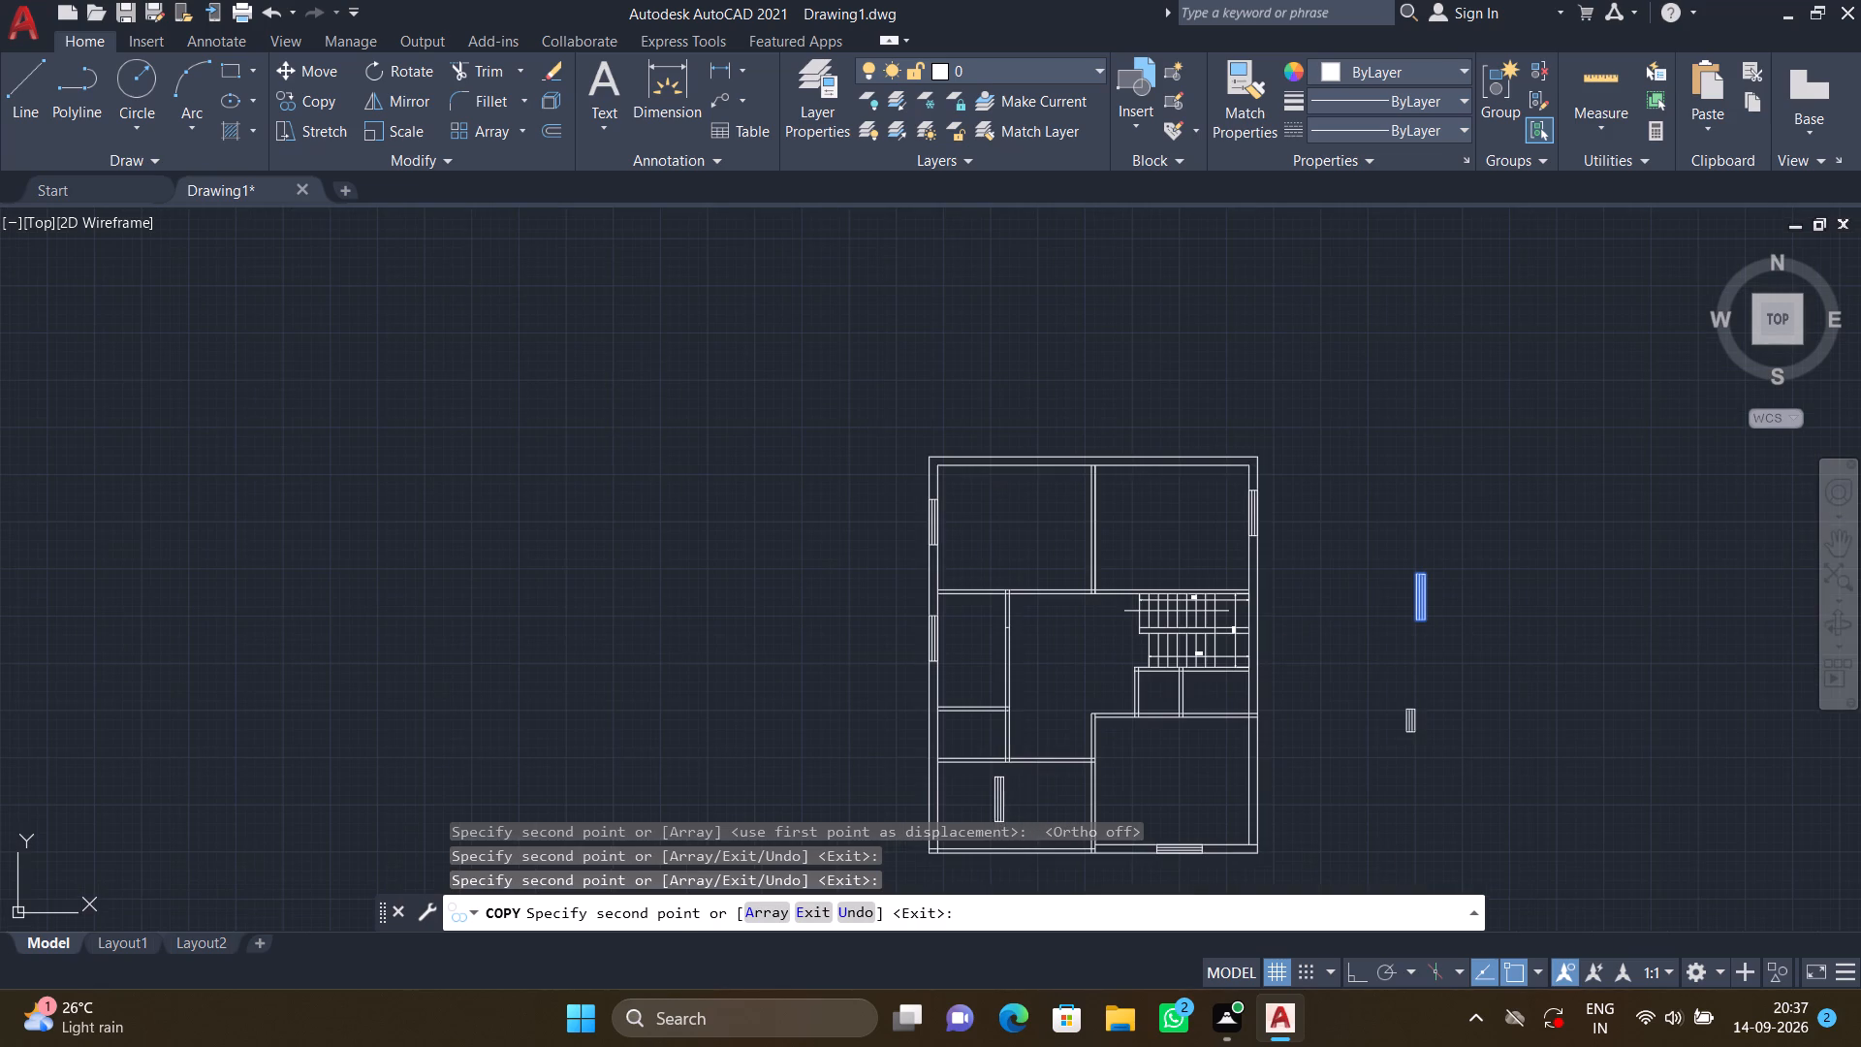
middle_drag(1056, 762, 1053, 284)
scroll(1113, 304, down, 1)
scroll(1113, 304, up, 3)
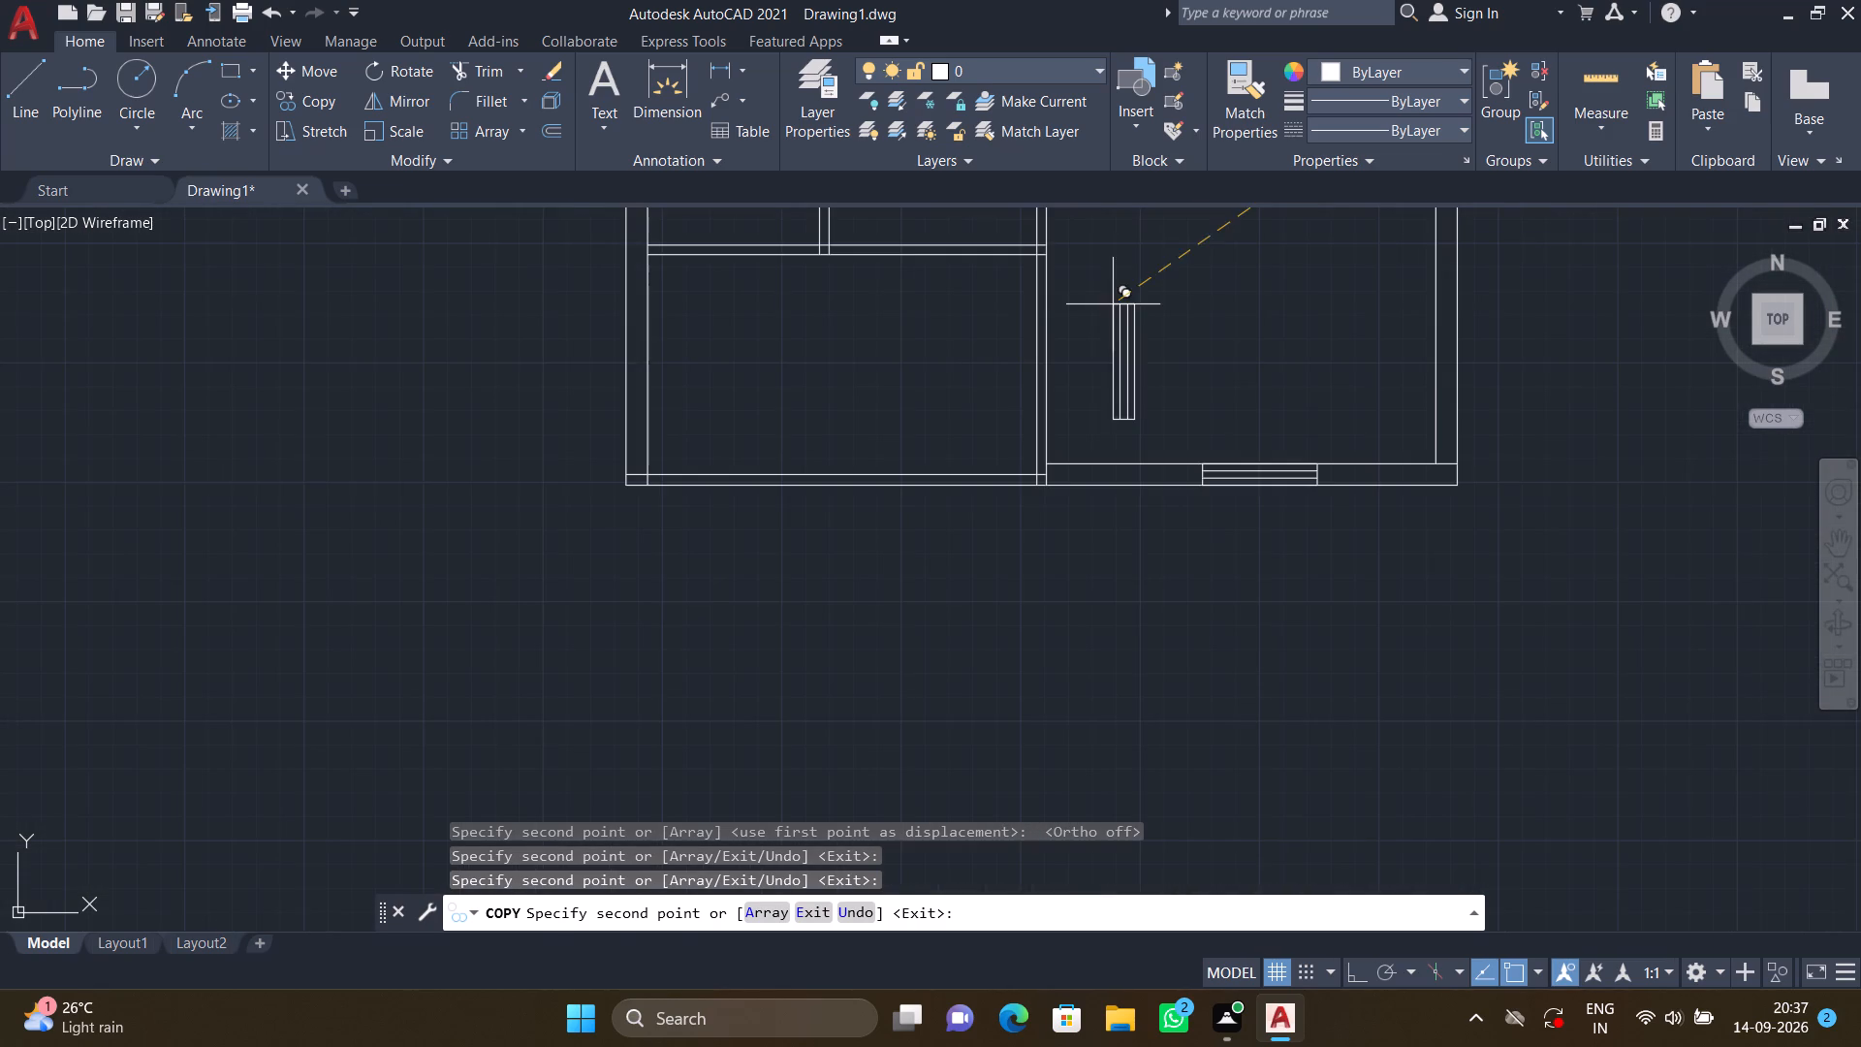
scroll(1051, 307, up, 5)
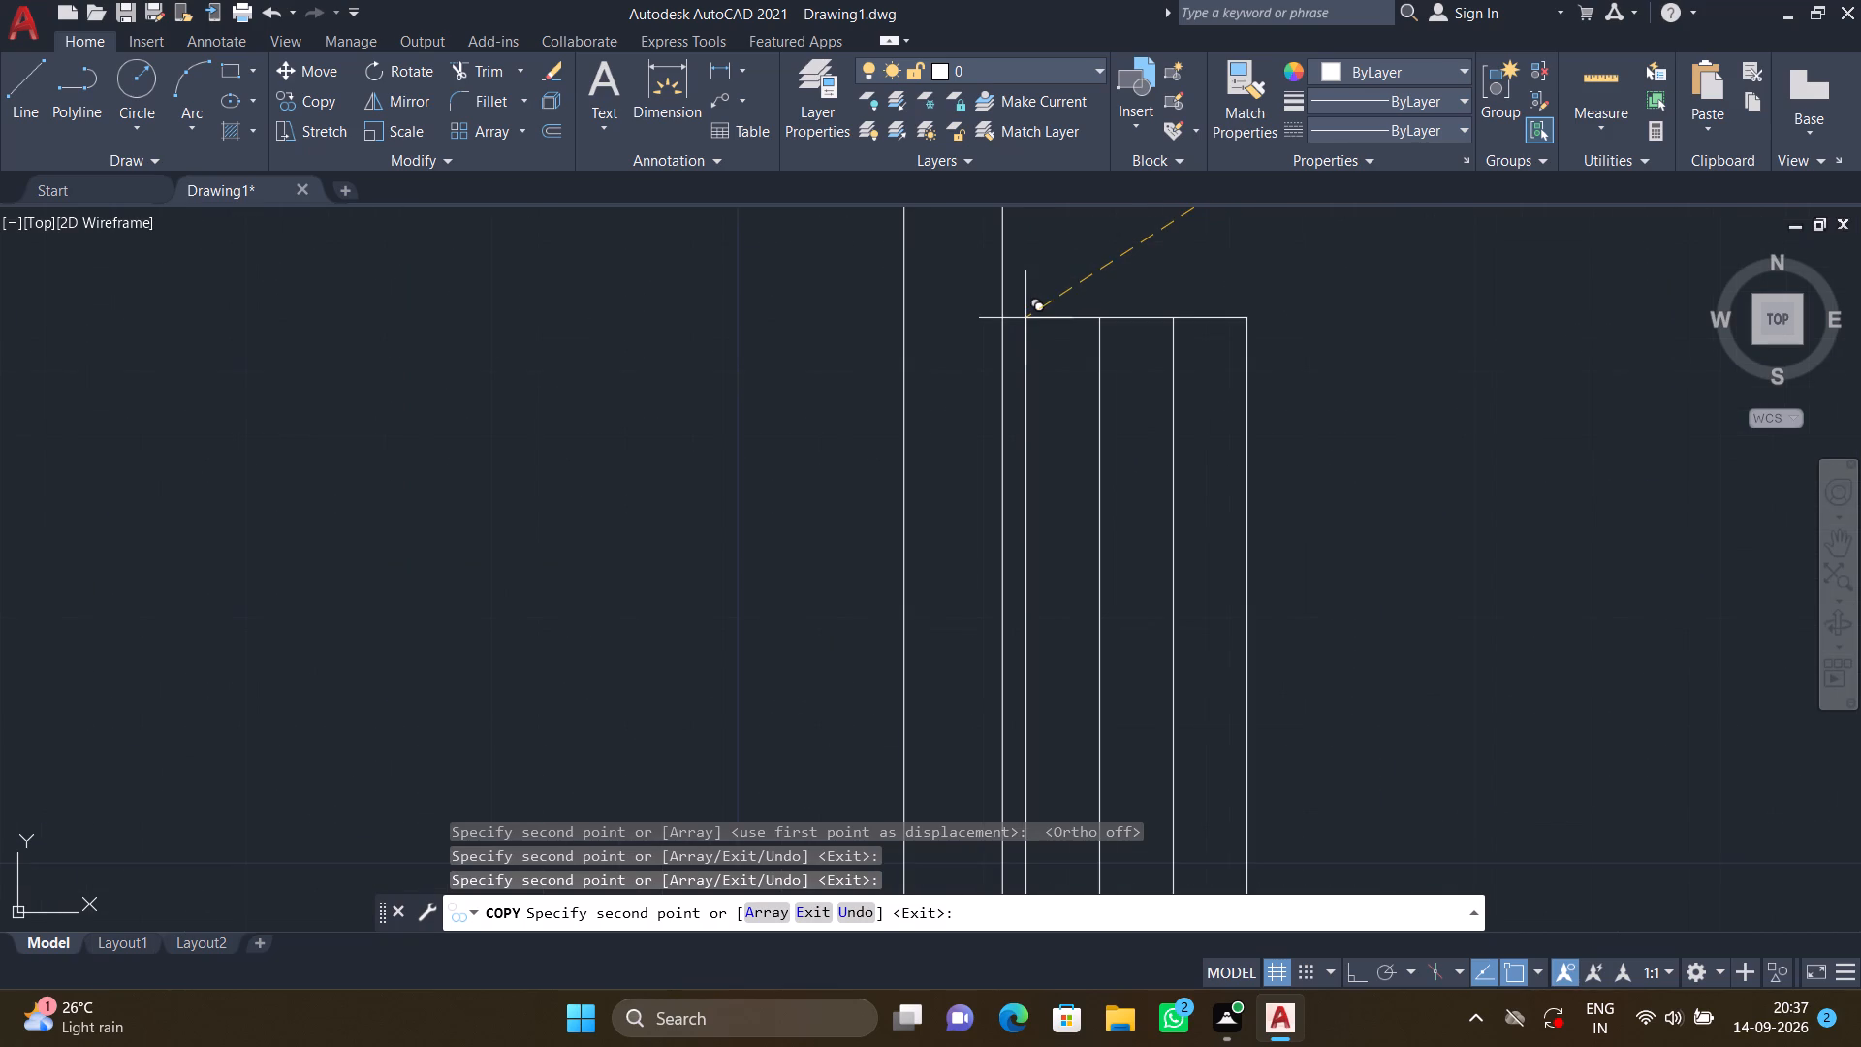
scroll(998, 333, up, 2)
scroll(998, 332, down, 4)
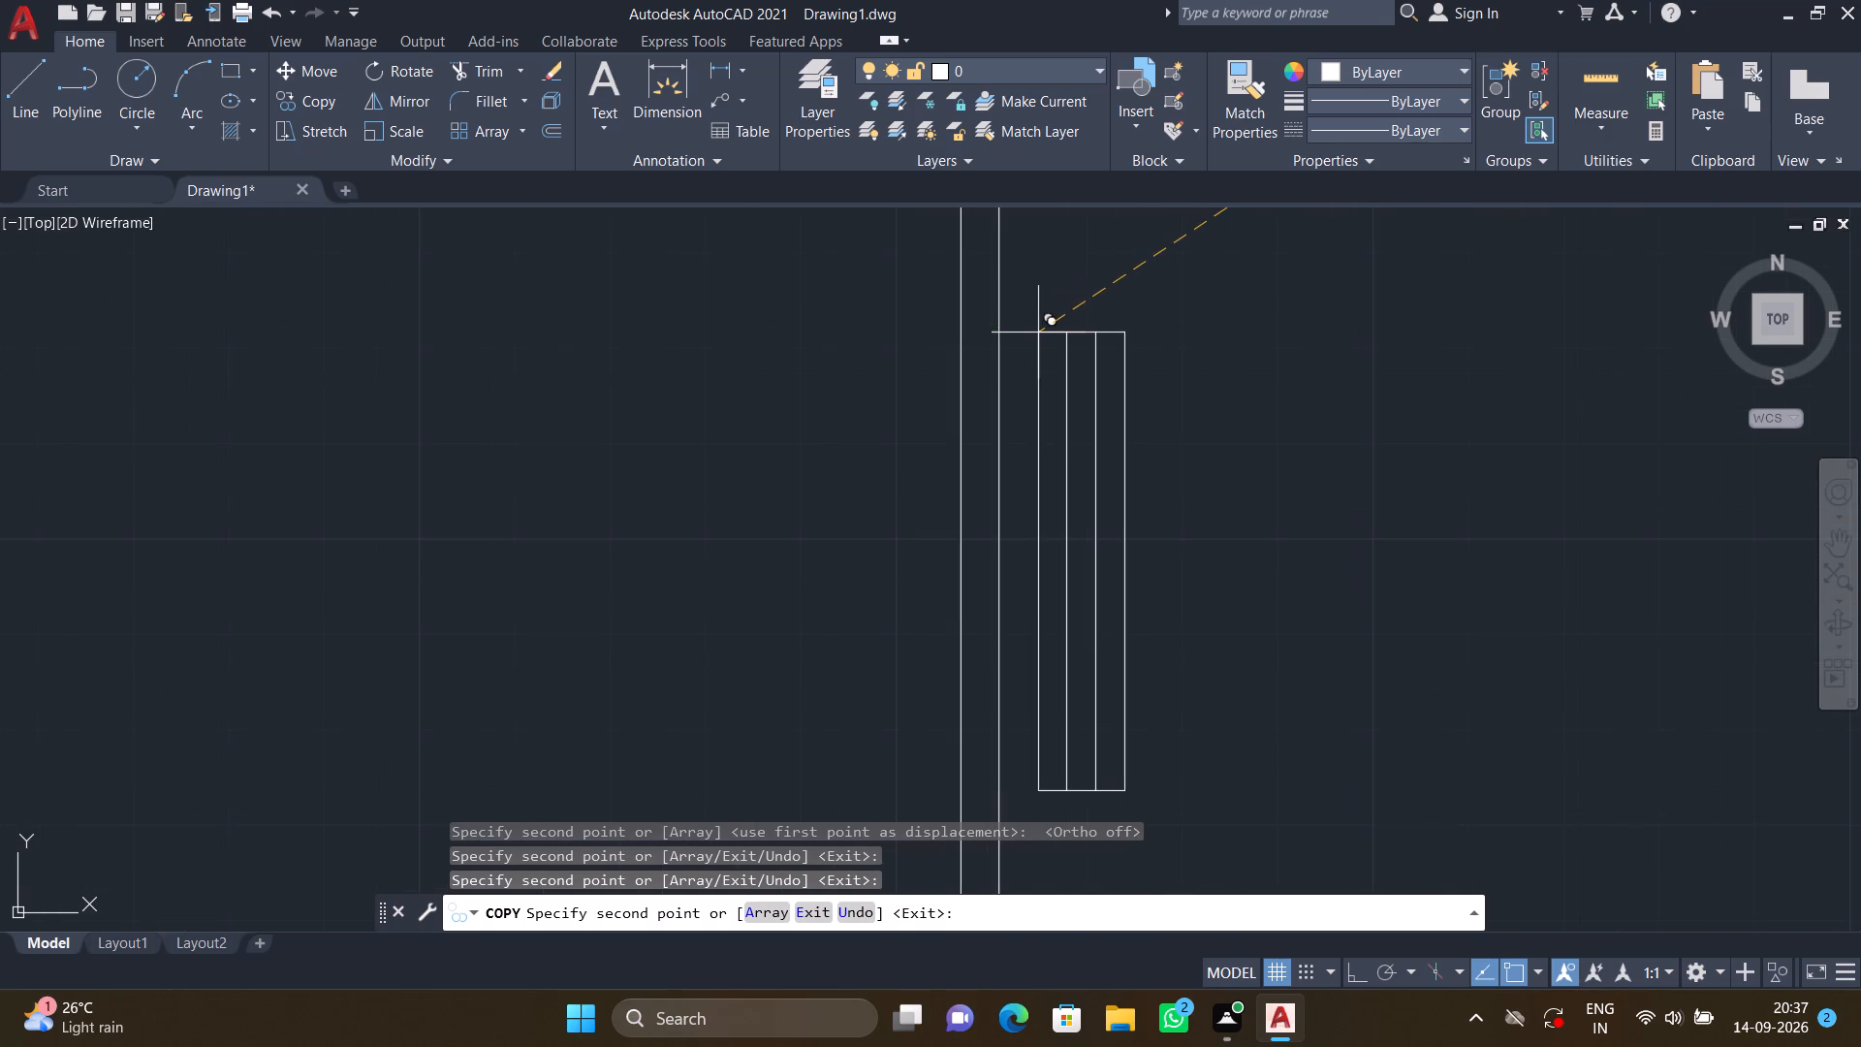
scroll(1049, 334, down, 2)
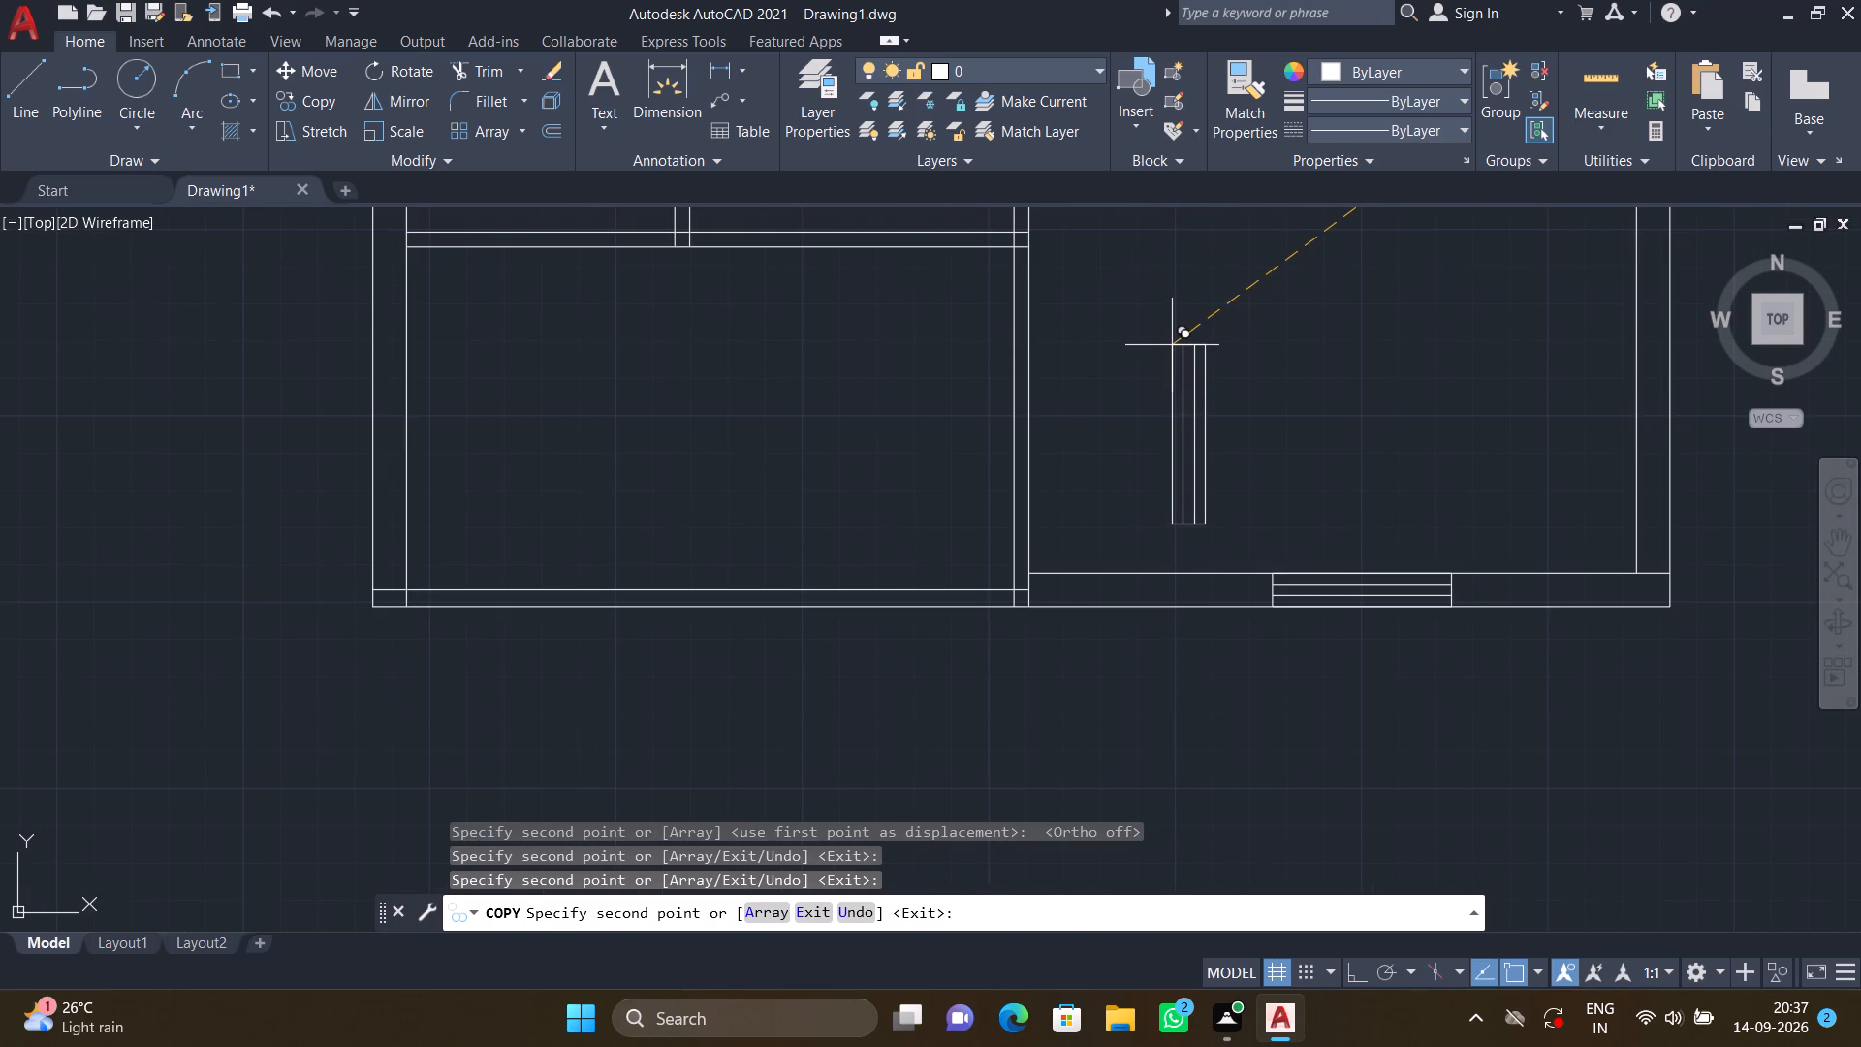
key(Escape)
Quick-measure the lower-right room and its surrounding walls.
scroll(1181, 335, down, 3)
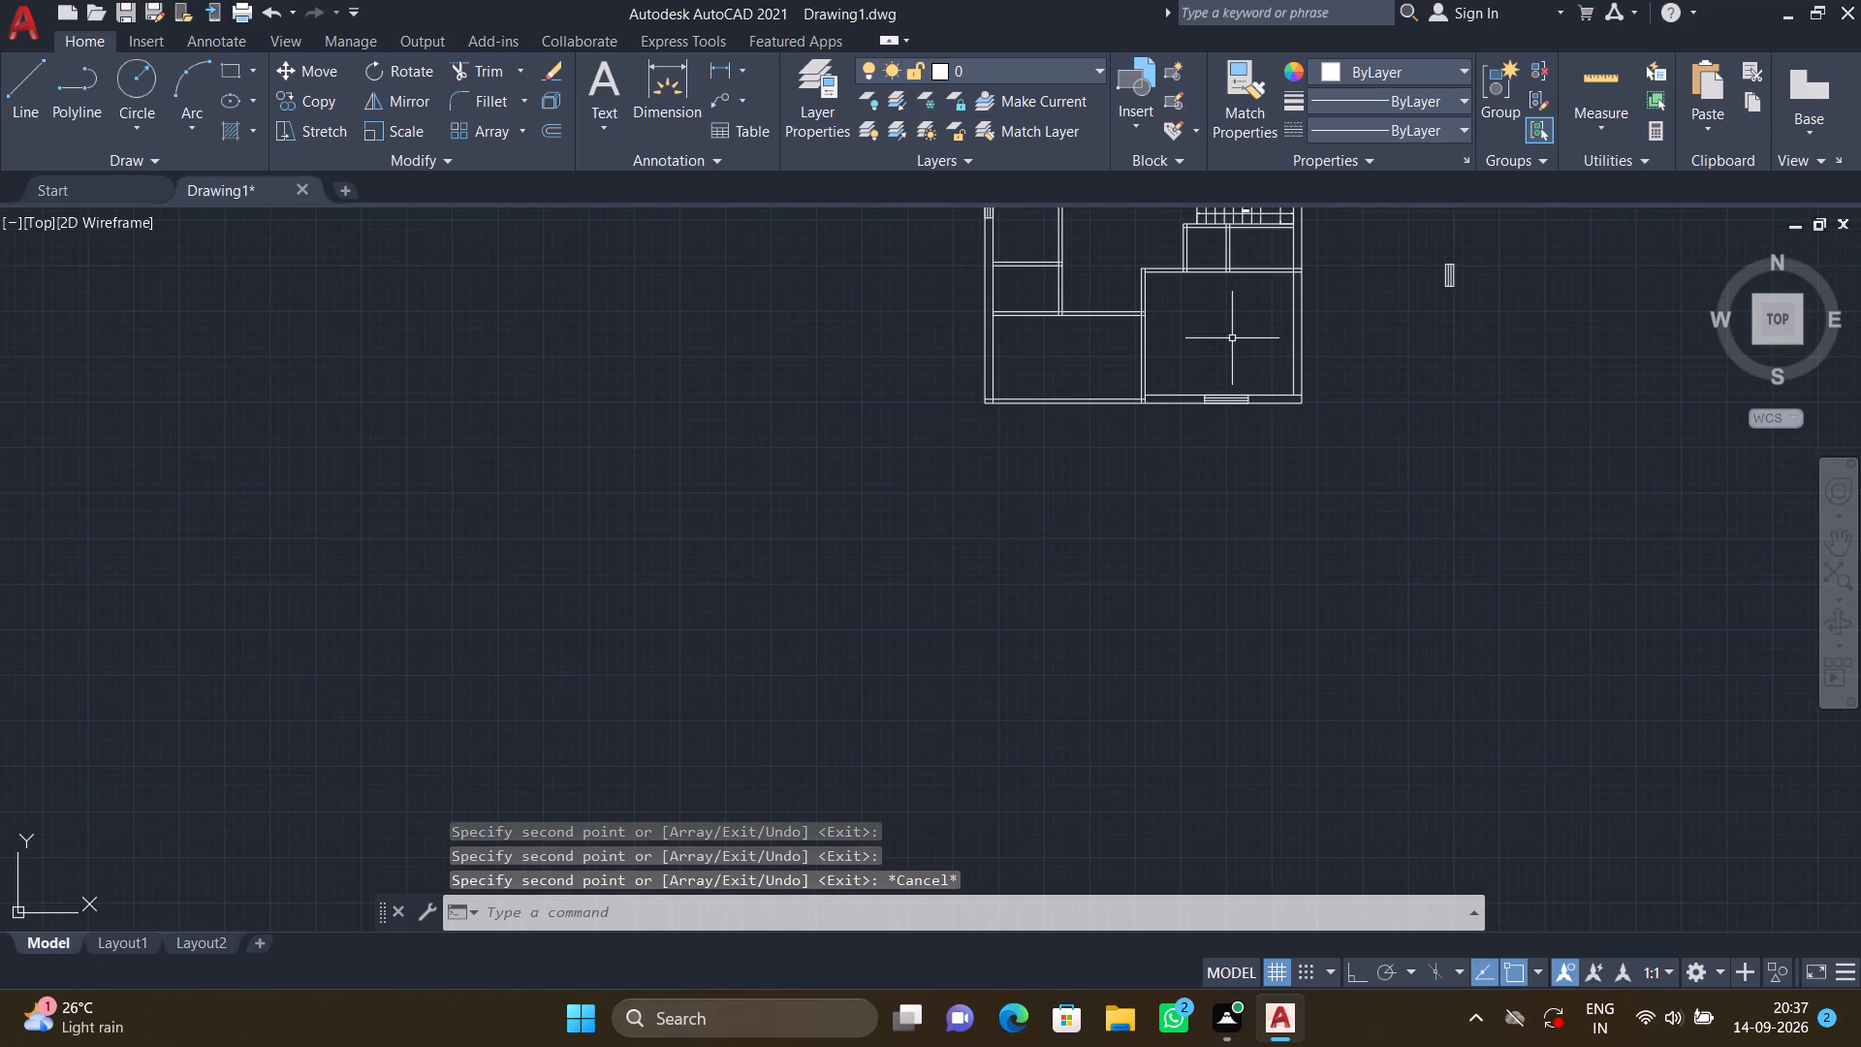
middle_drag(1231, 338, 1076, 462)
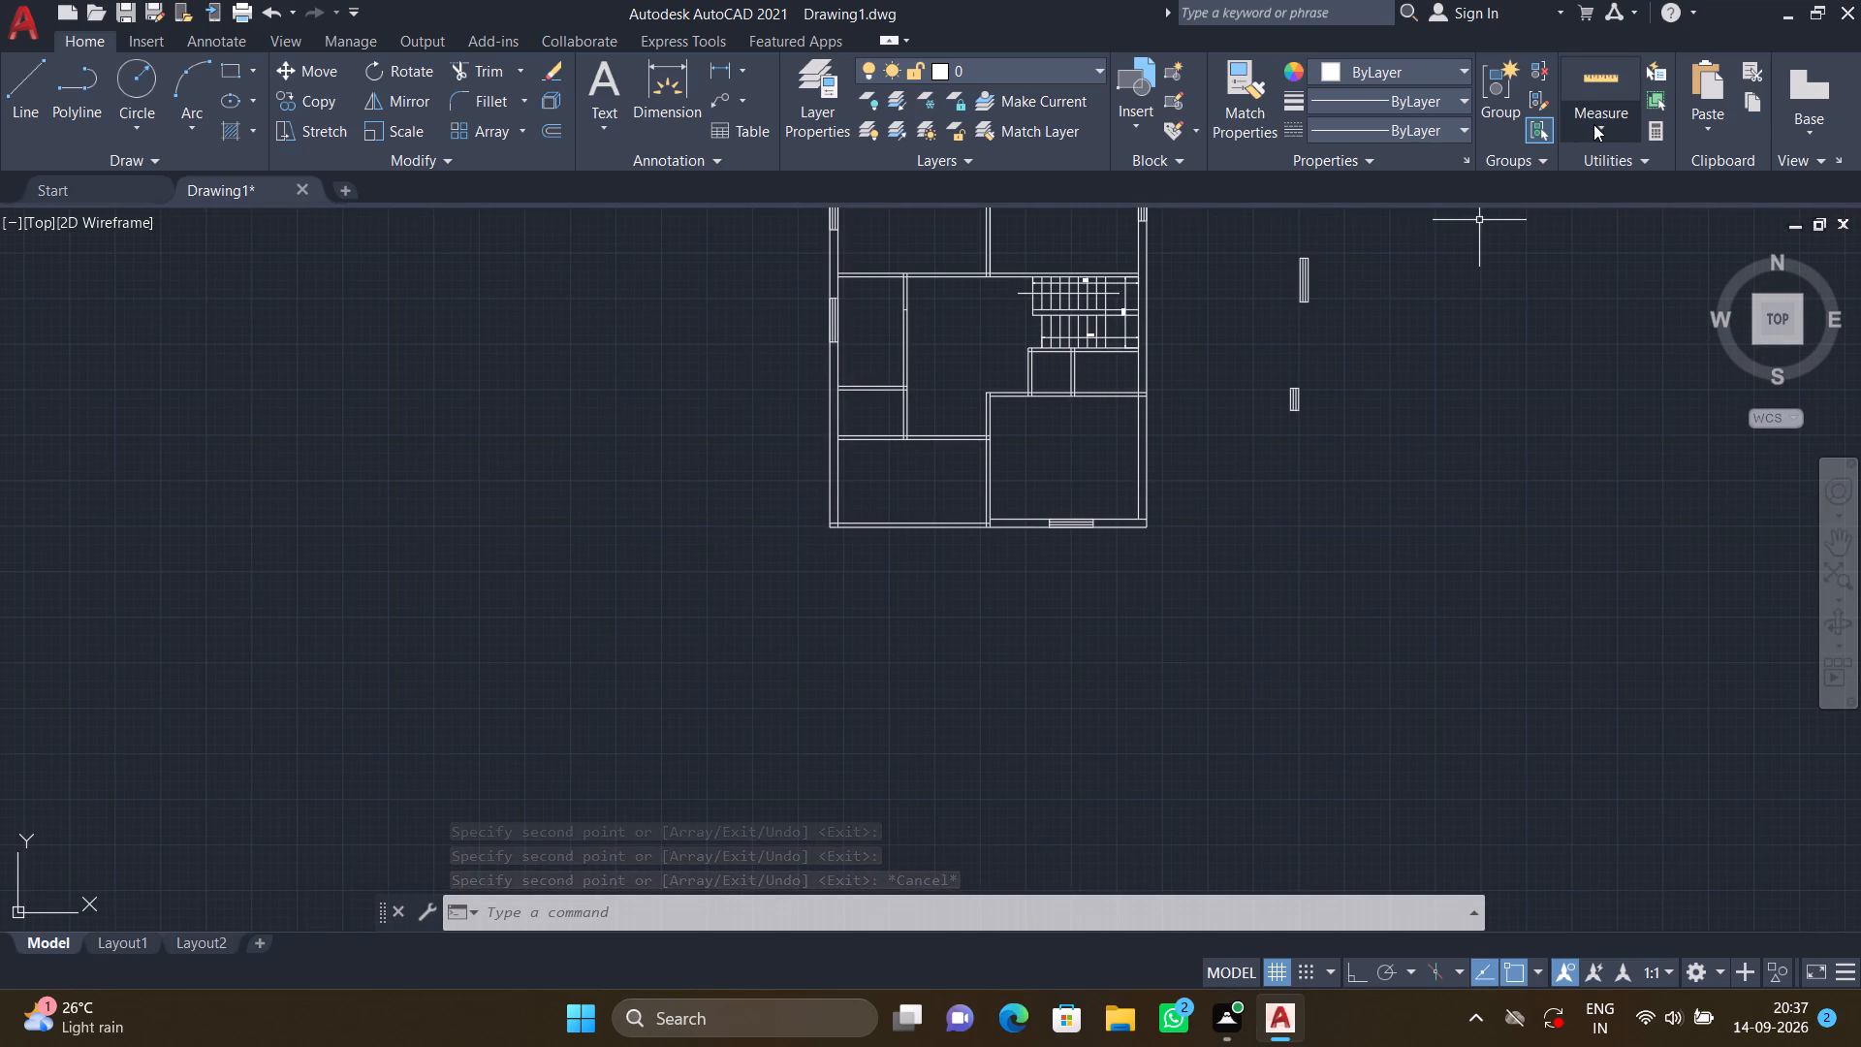
click(1595, 123)
click(1602, 165)
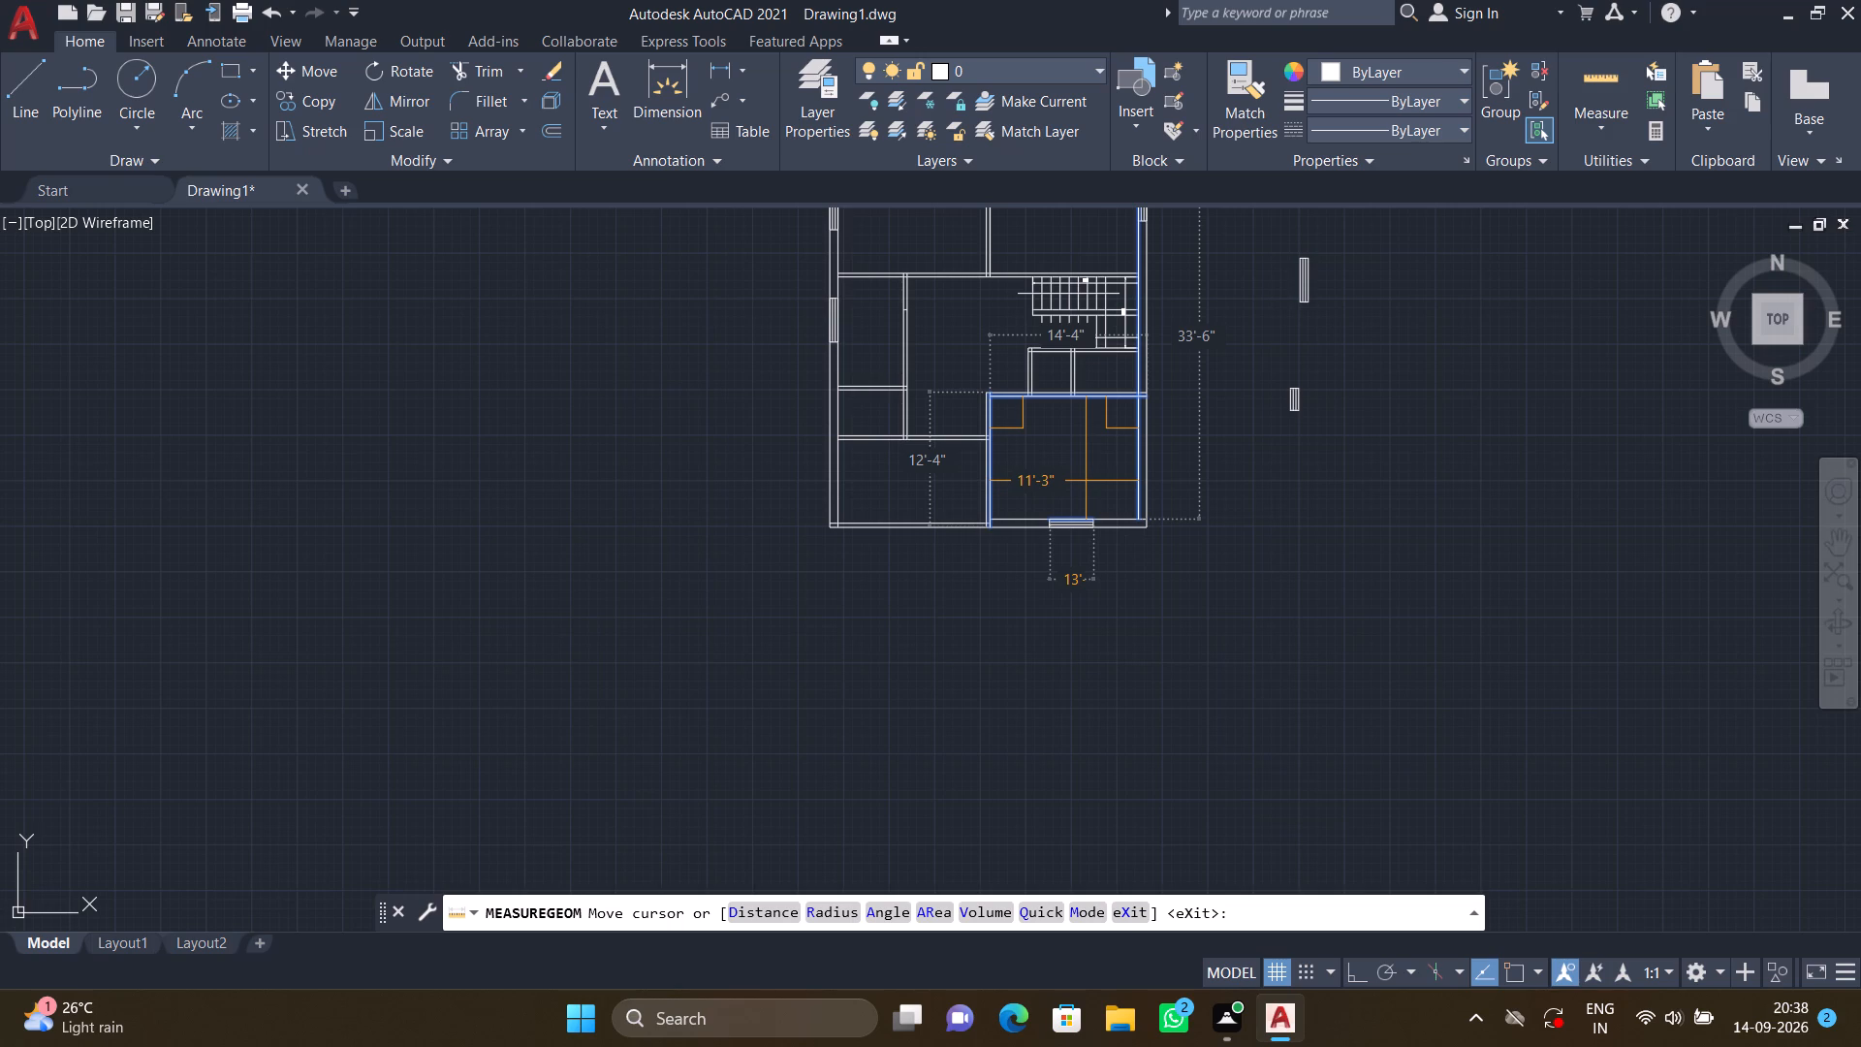
key(Escape)
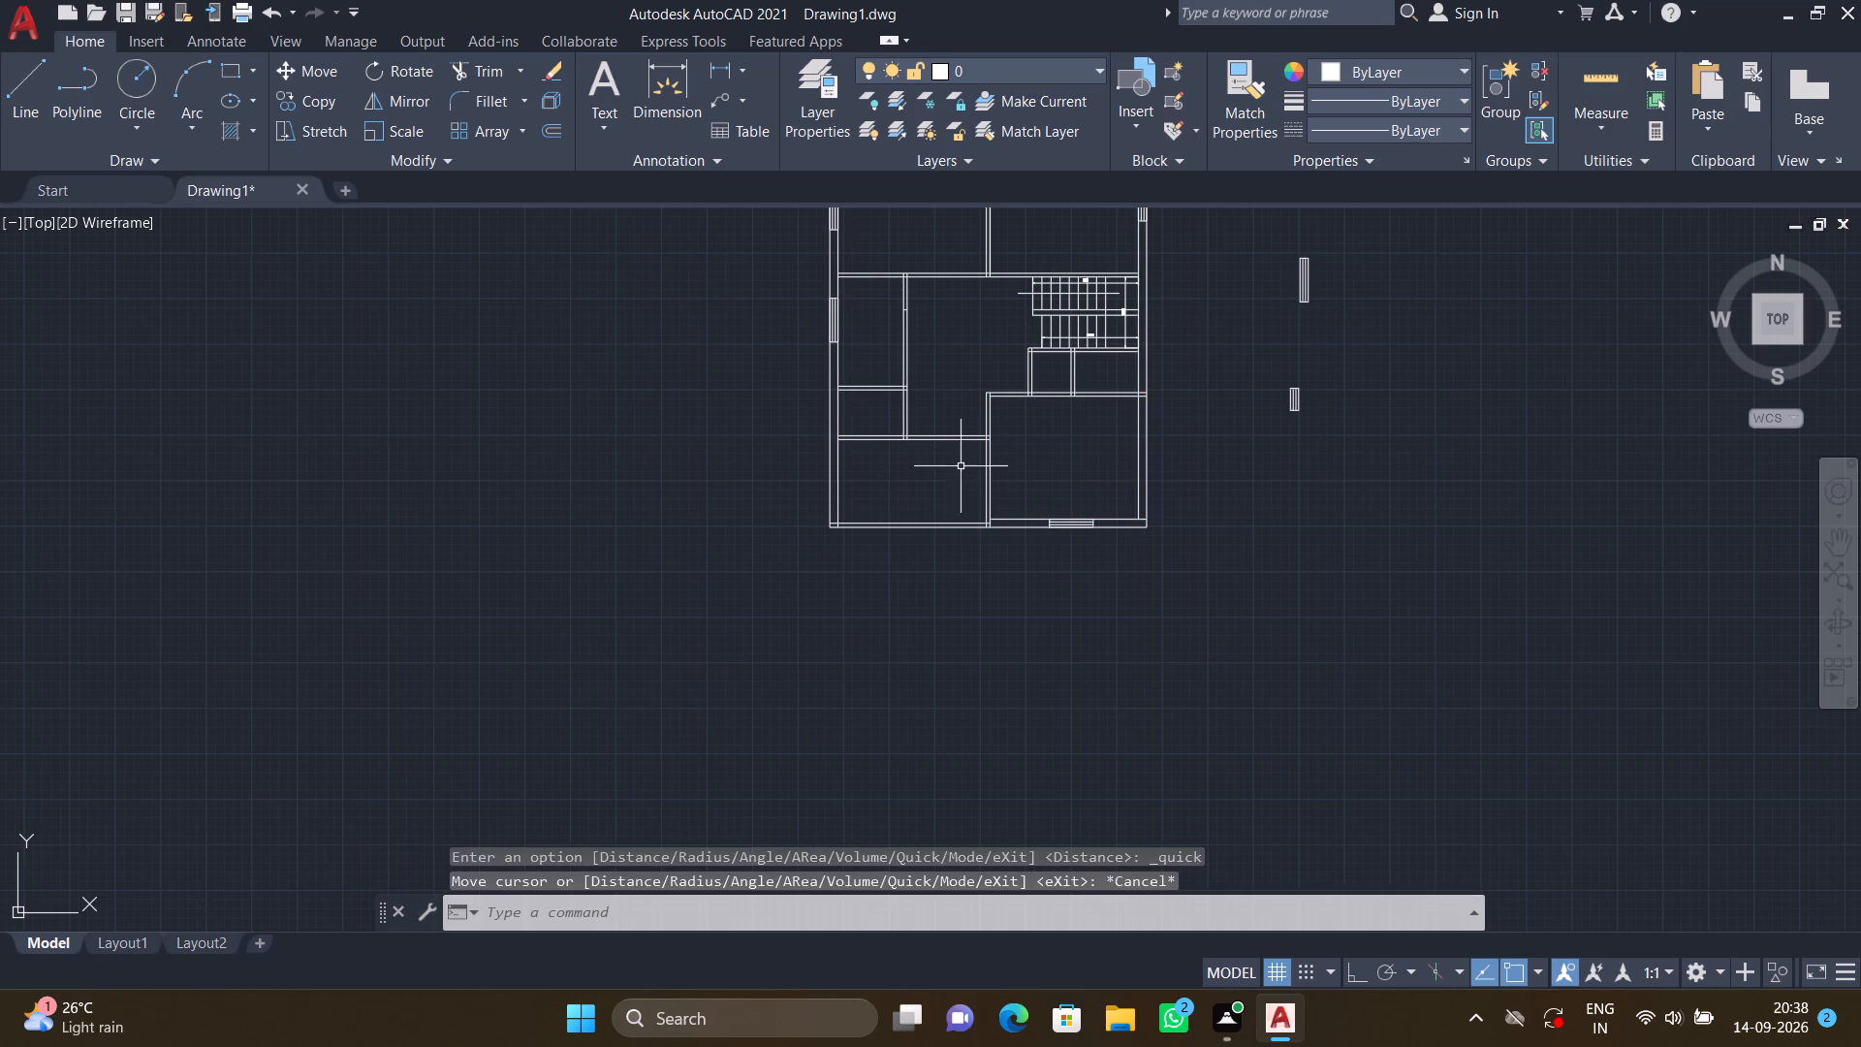
Copy the upright 2' window symbol from its upper-left corner into the right outer wall beside the staircase landing, starting on the inner face.
scroll(982, 441, up, 2)
scroll(1198, 472, down, 1)
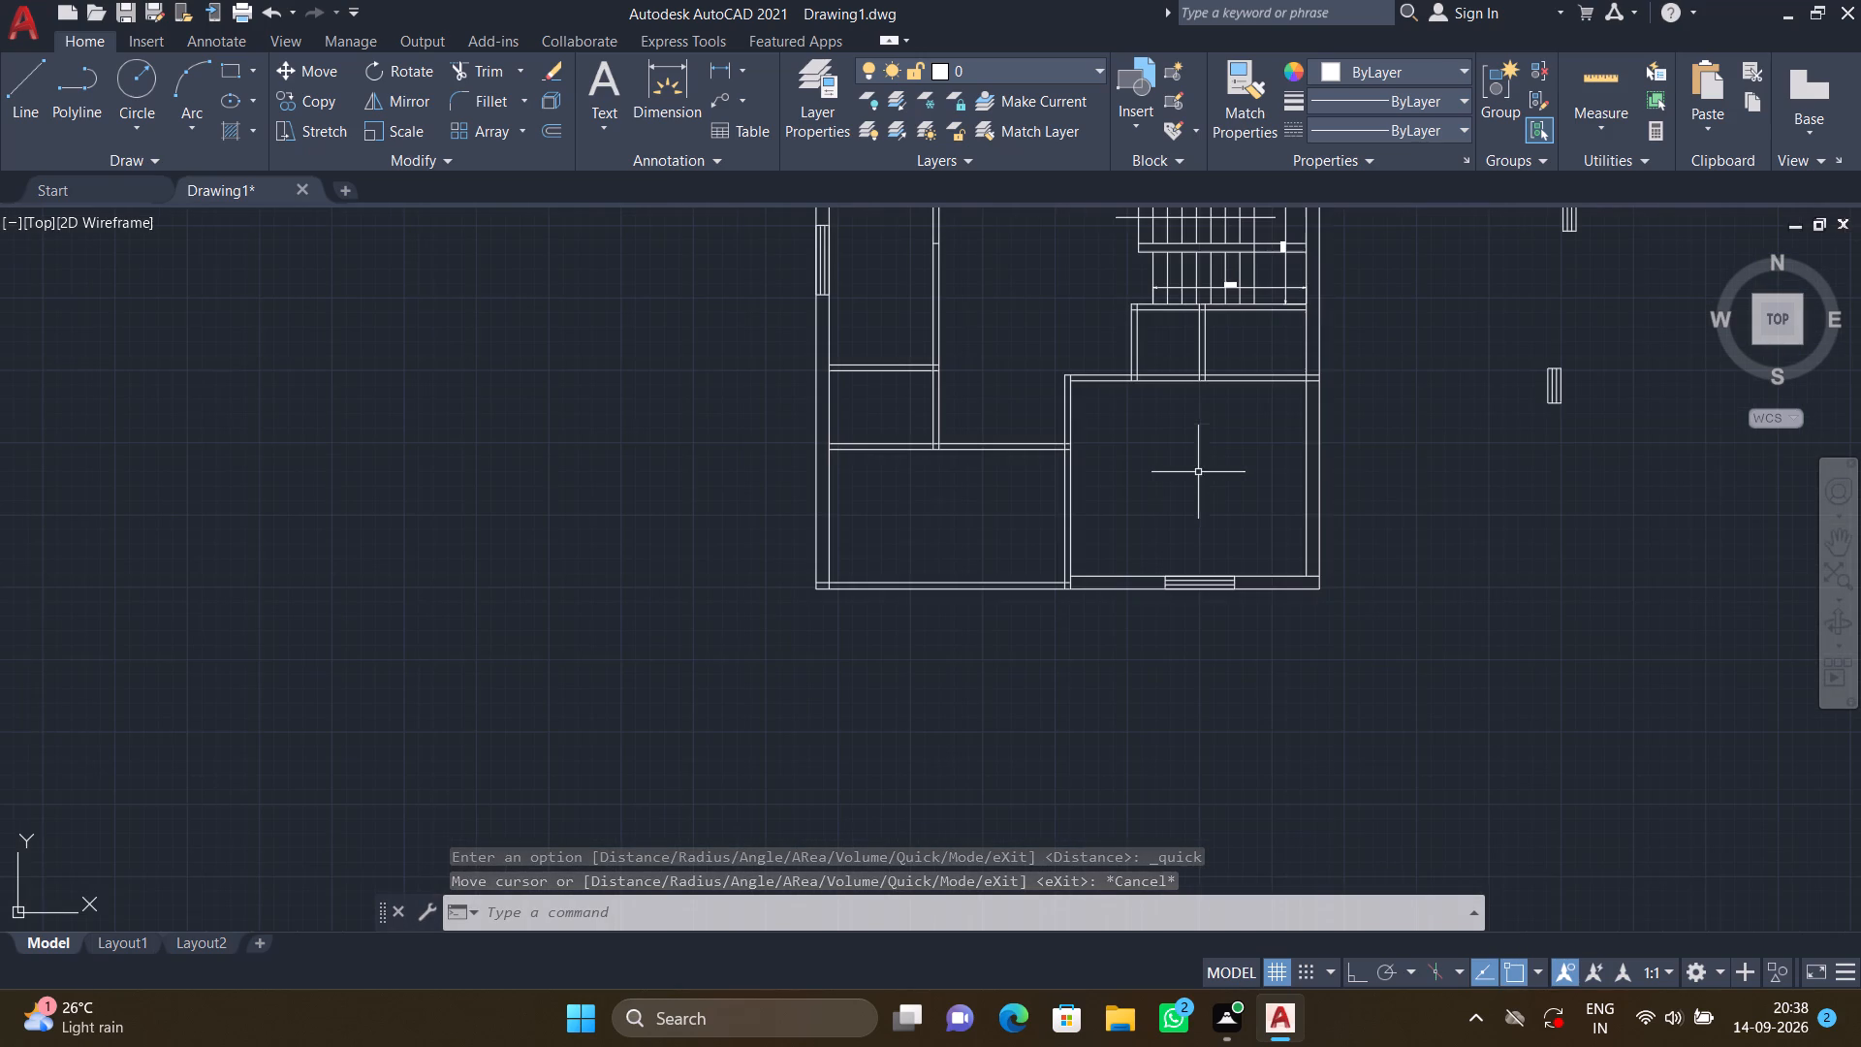
middle_drag(1404, 481, 1194, 427)
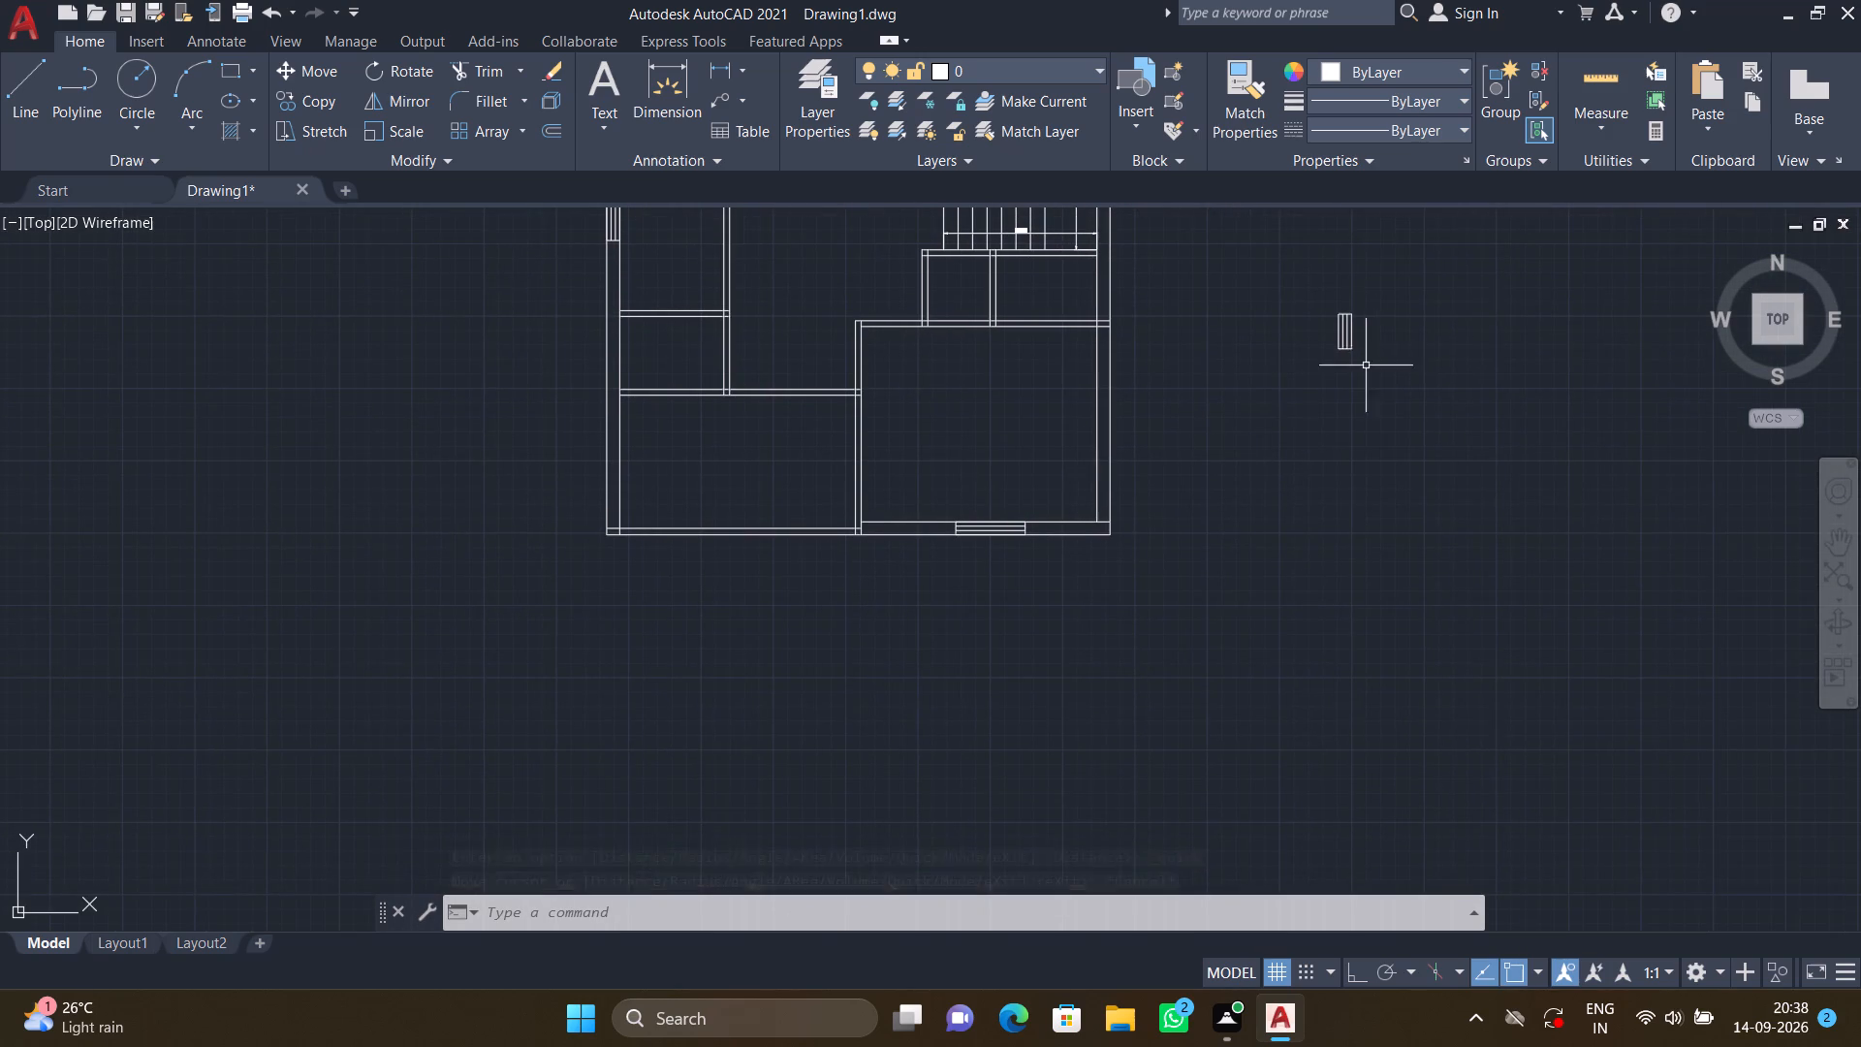
middle_drag(1355, 387, 1316, 502)
text(CO)
key(Return)
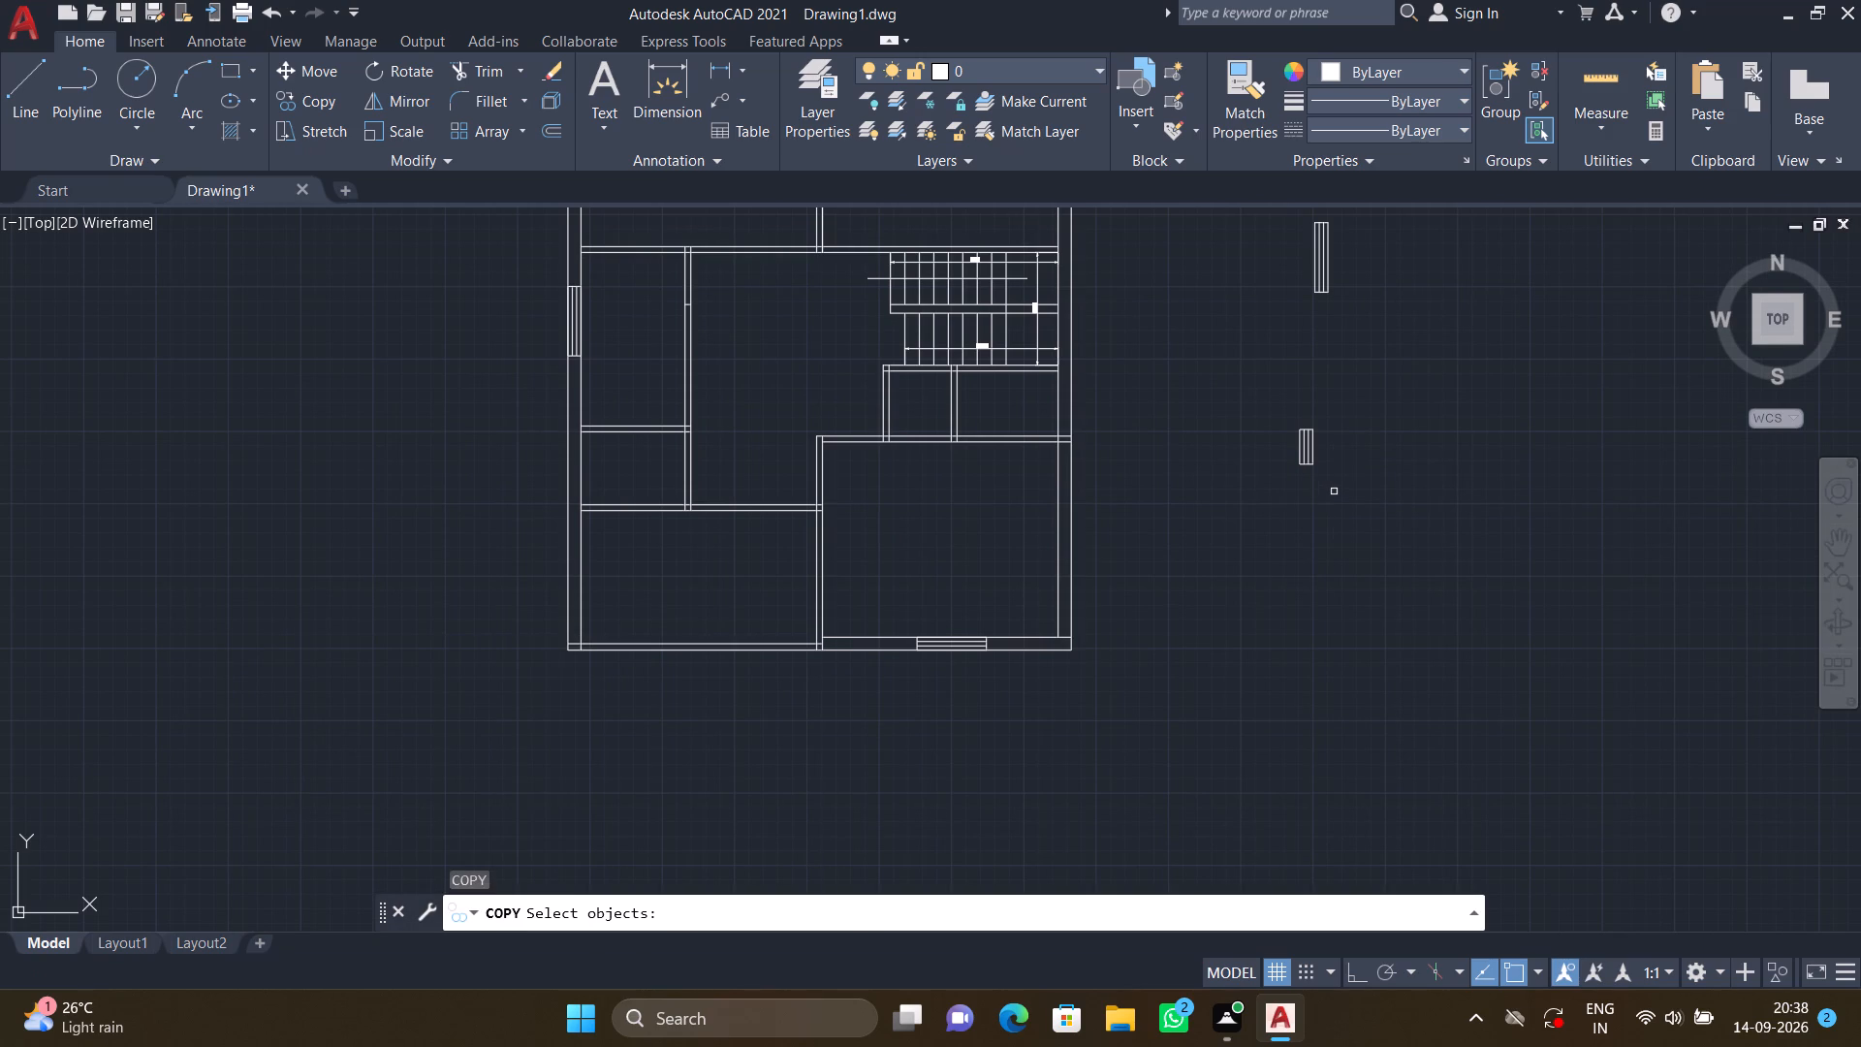
click(1334, 492)
click(1274, 402)
key(Return)
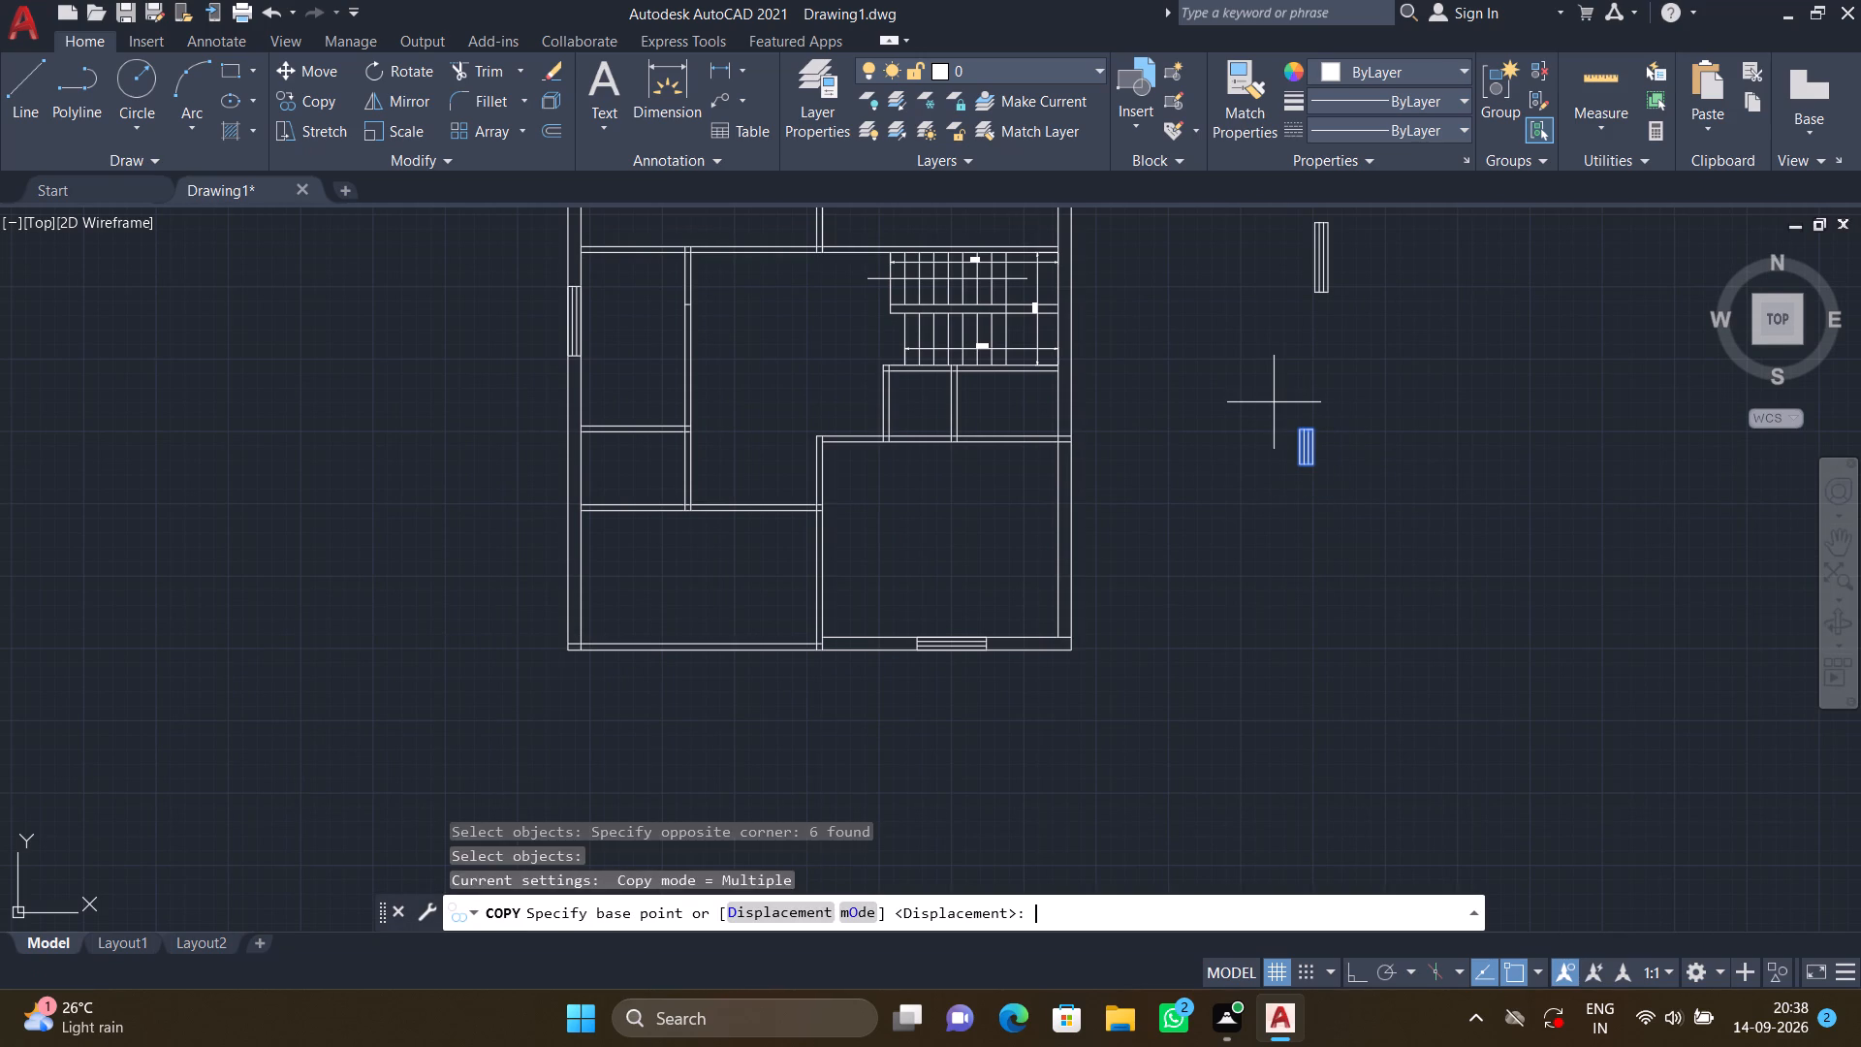
click(1294, 422)
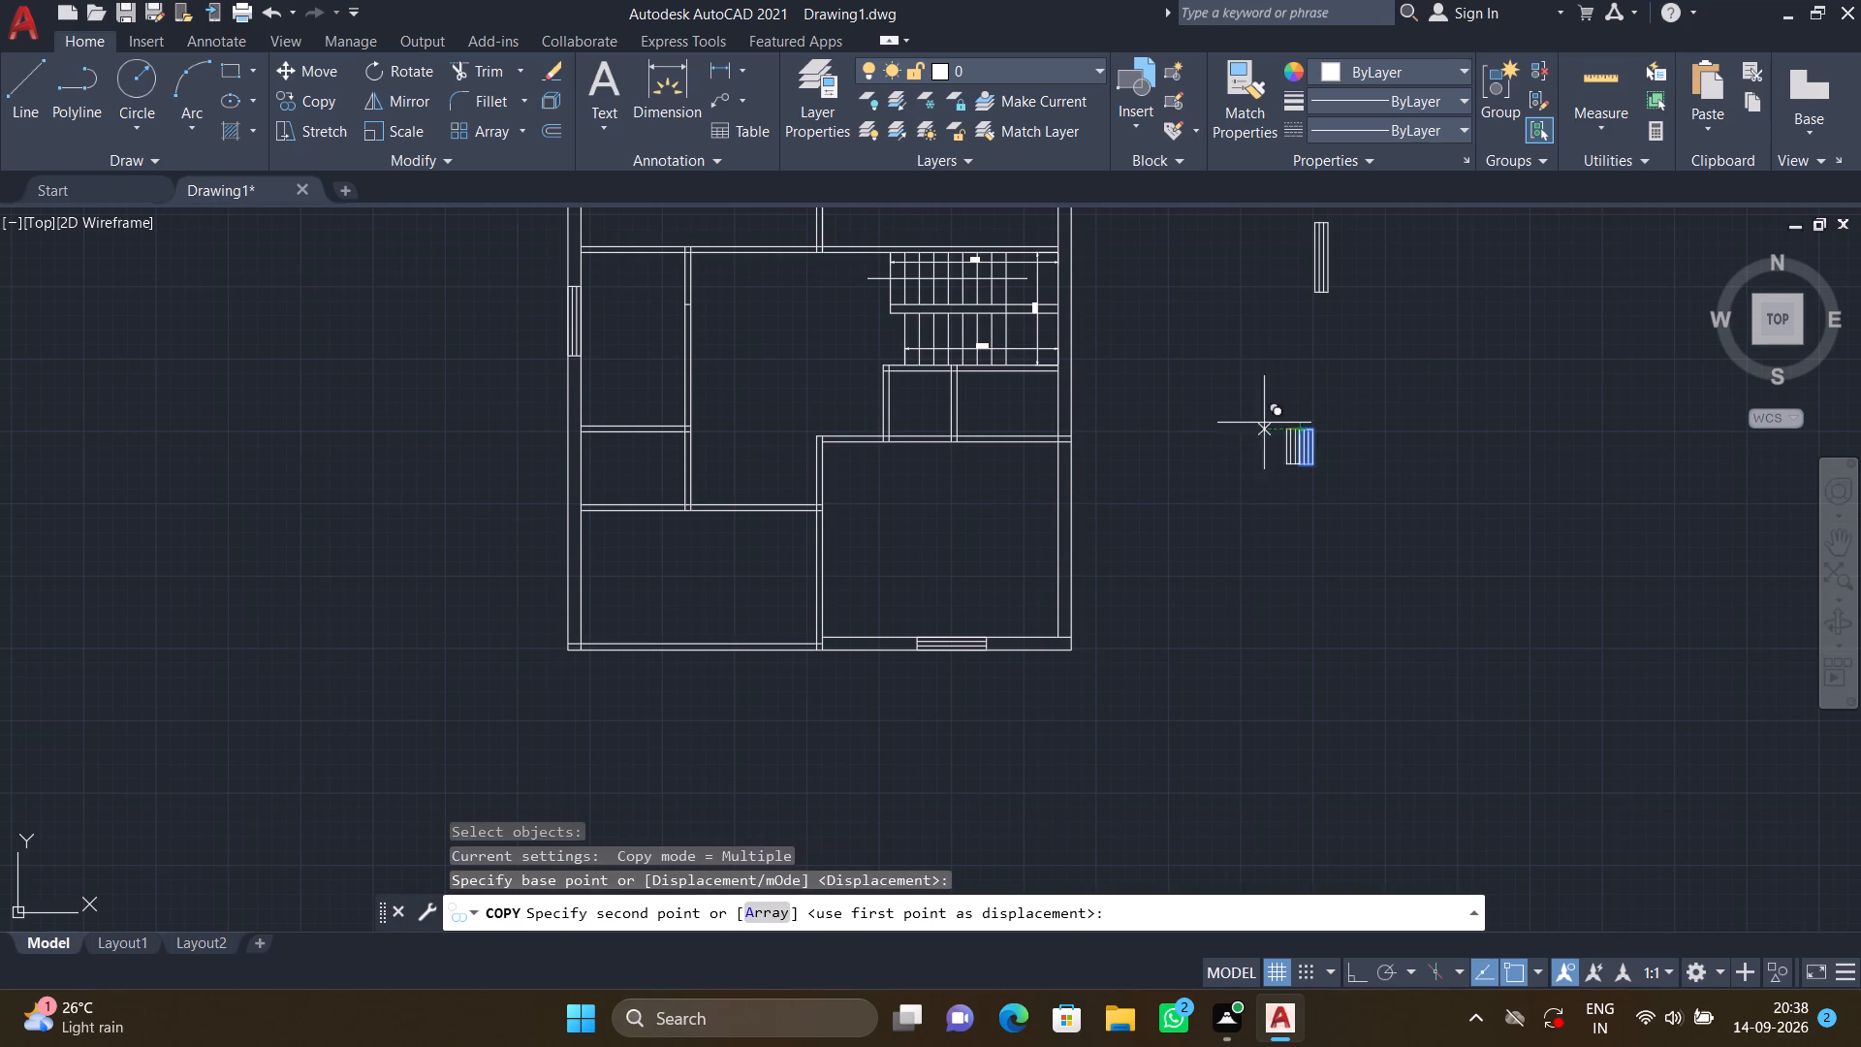
middle_drag(930, 491, 925, 491)
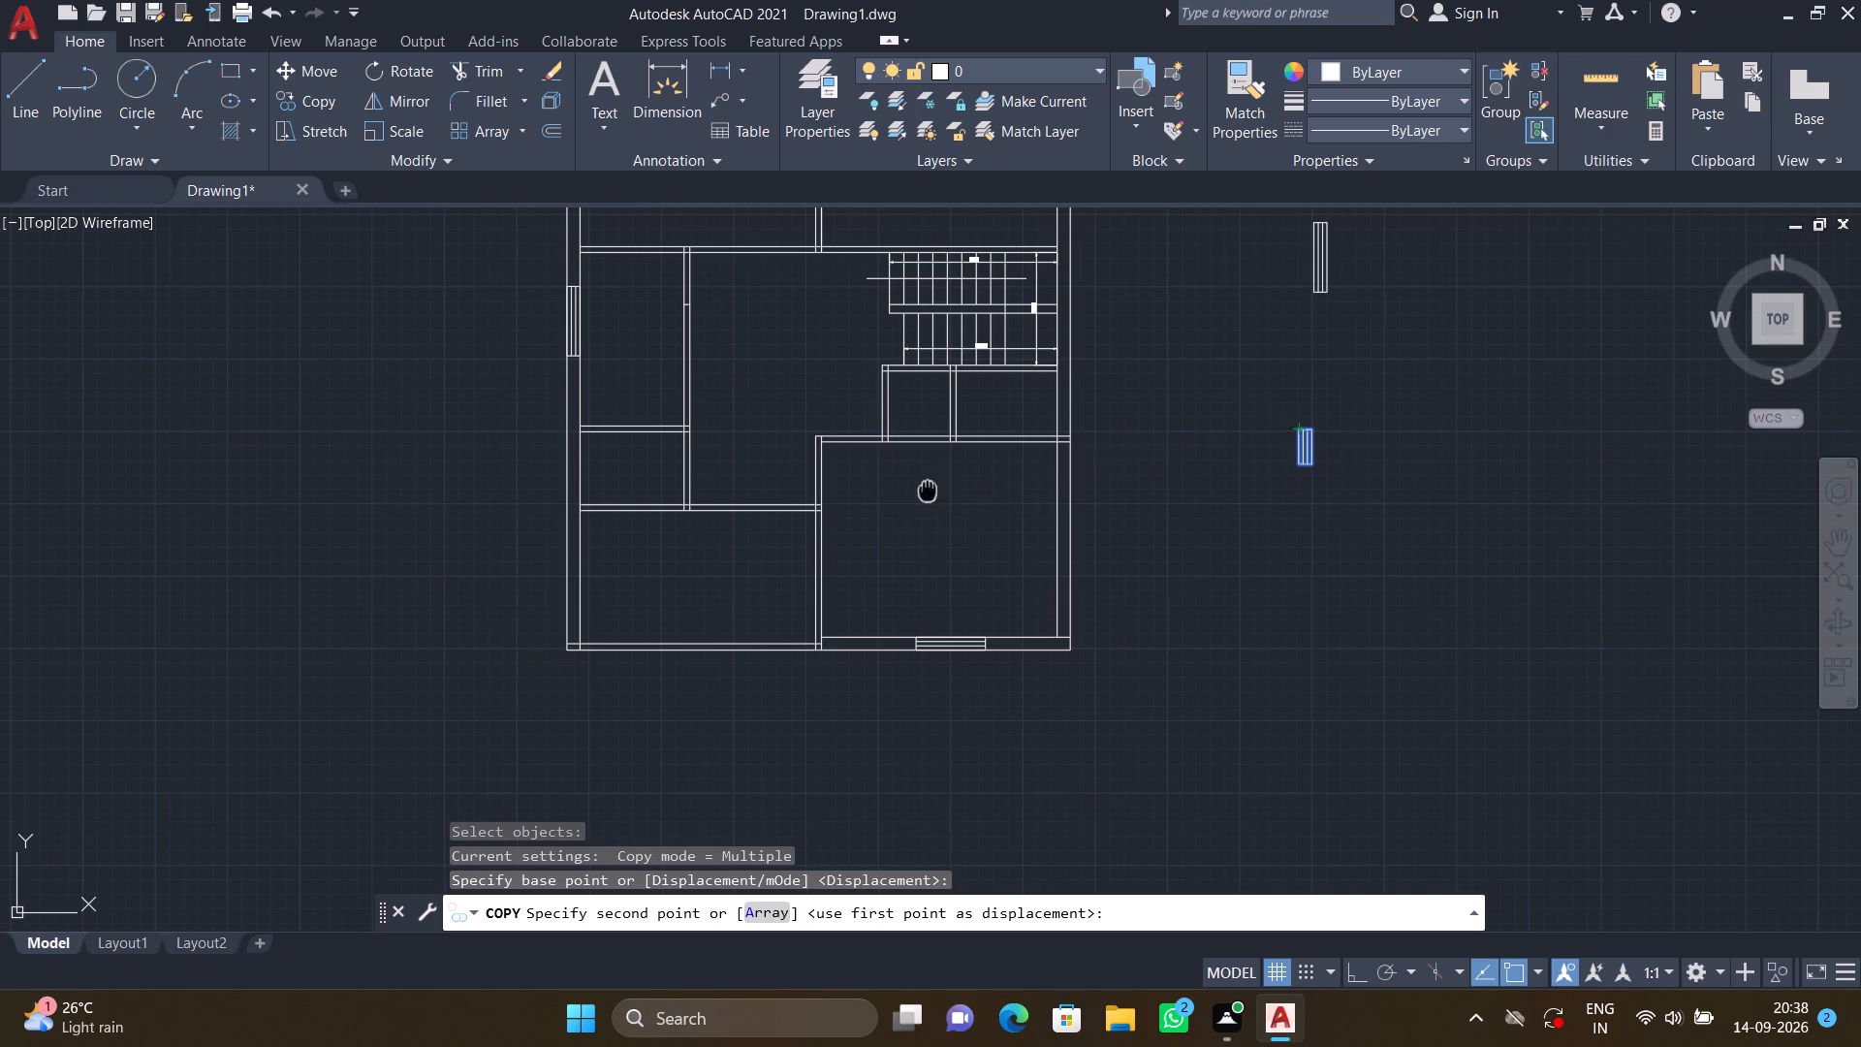
middle_drag(925, 491, 867, 550)
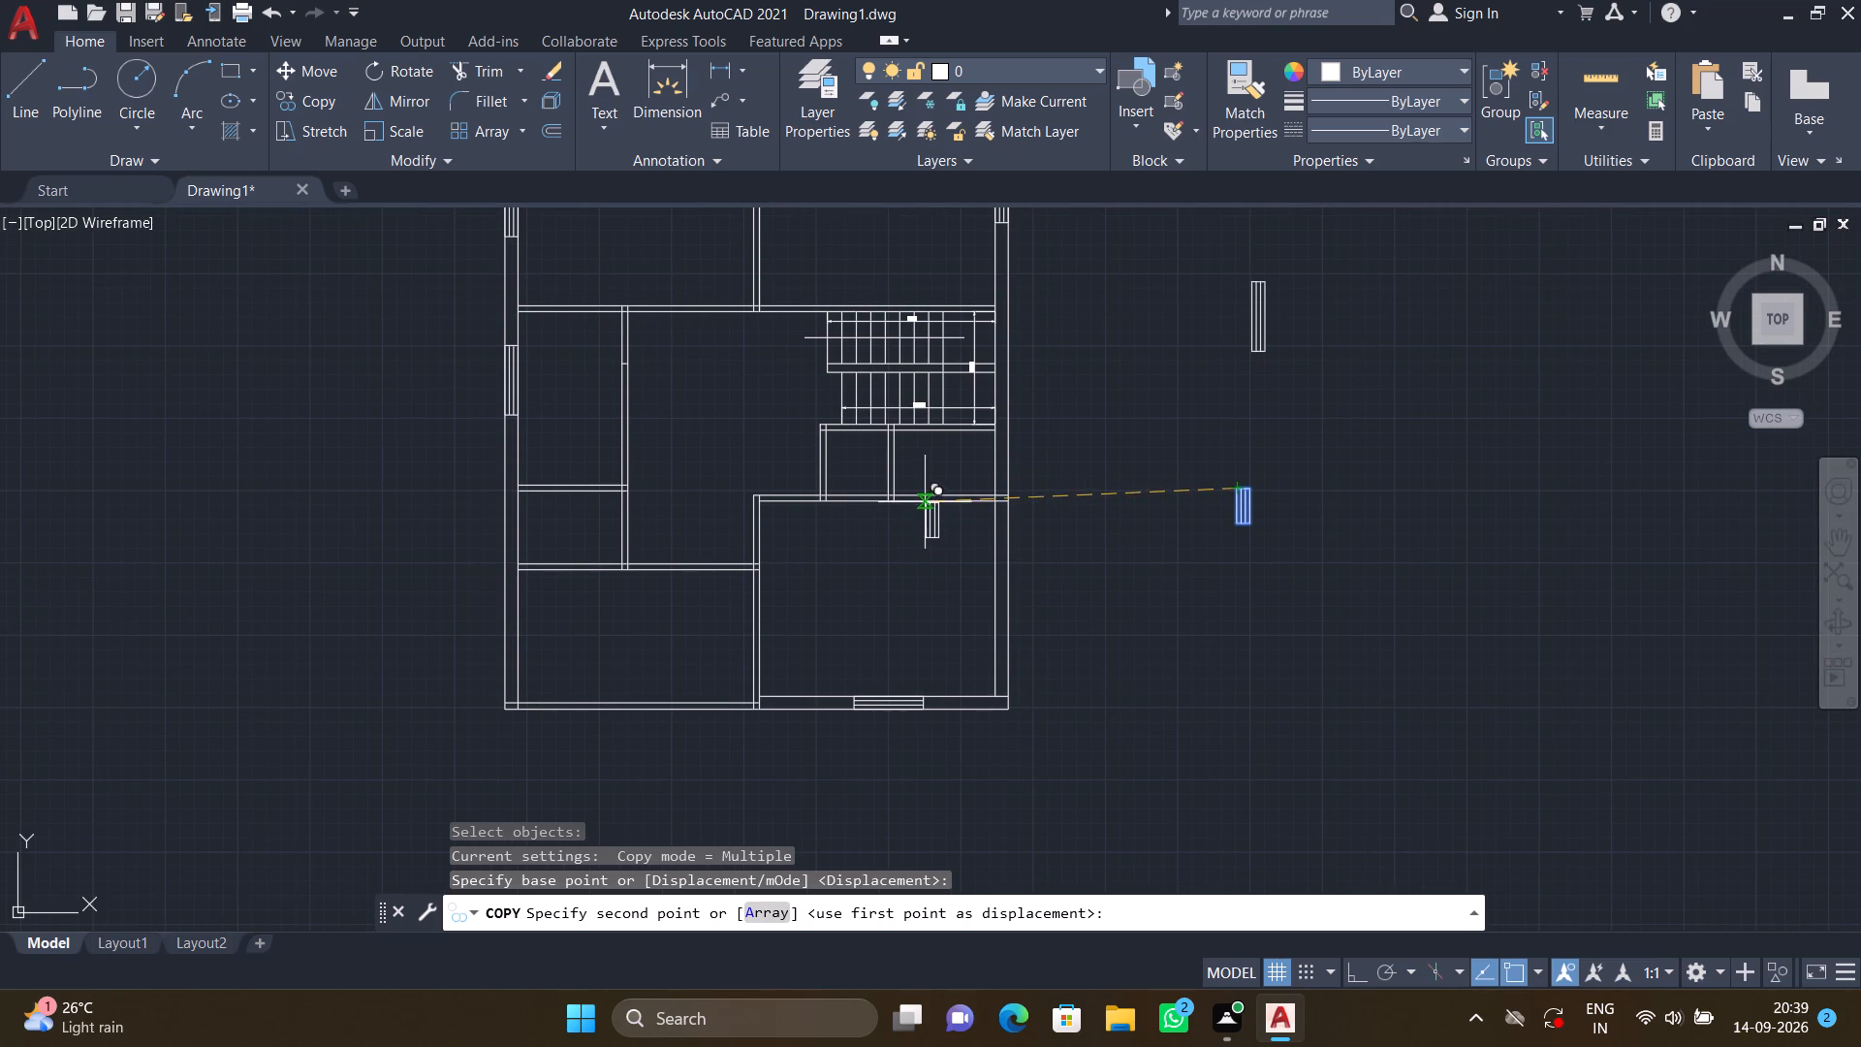
middle_drag(910, 506, 867, 596)
scroll(967, 465, up, 4)
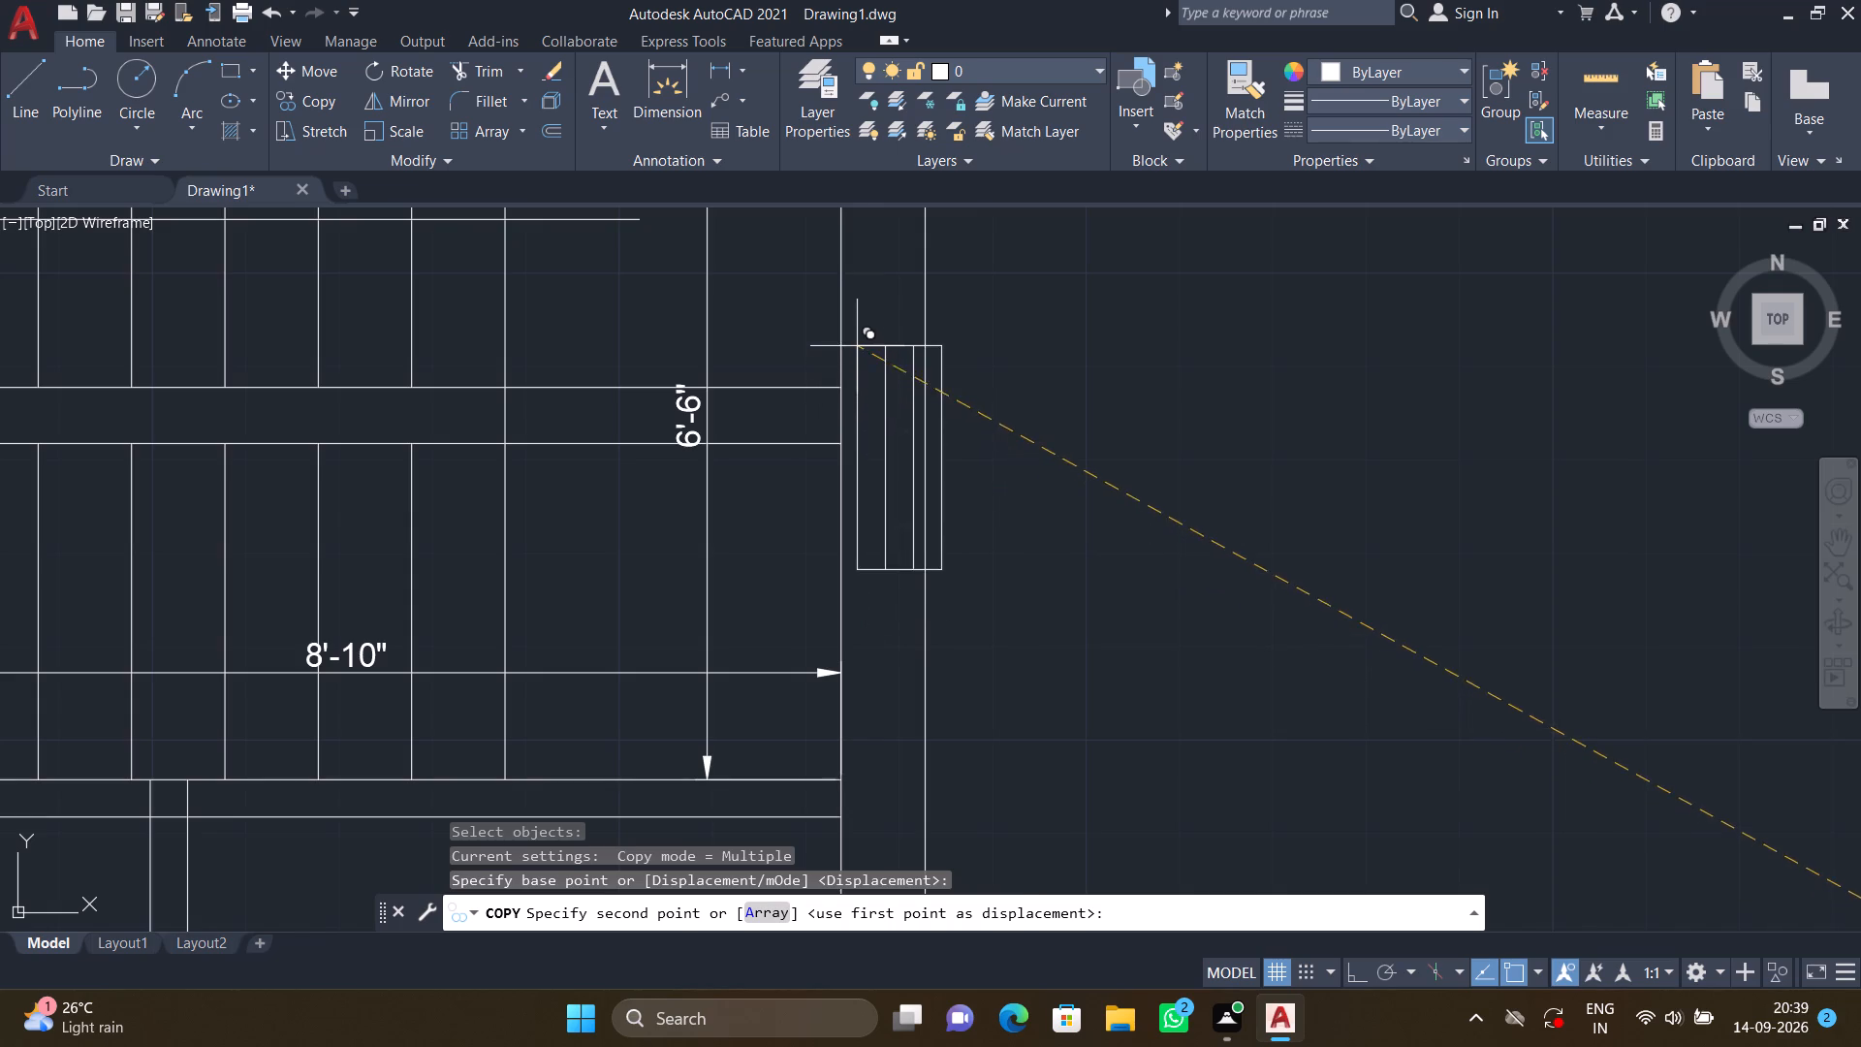
scroll(857, 345, up, 2)
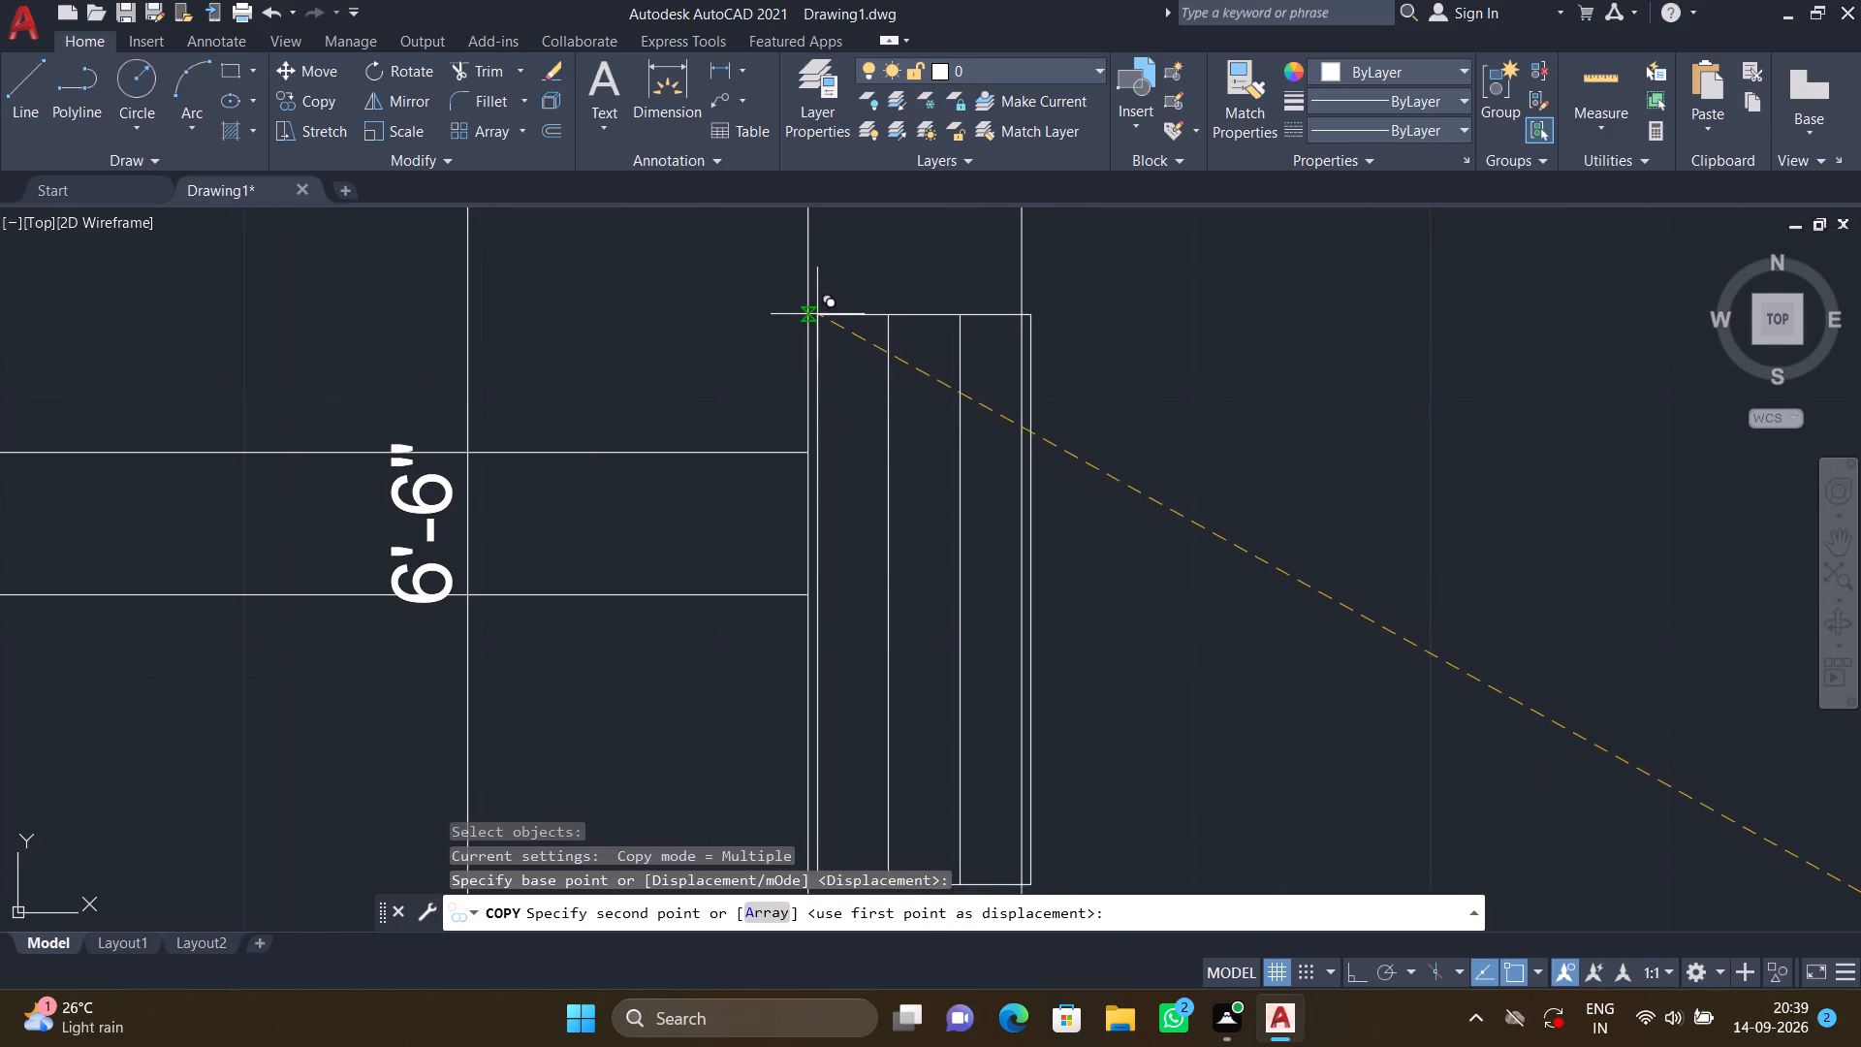
scroll(812, 309, down, 2)
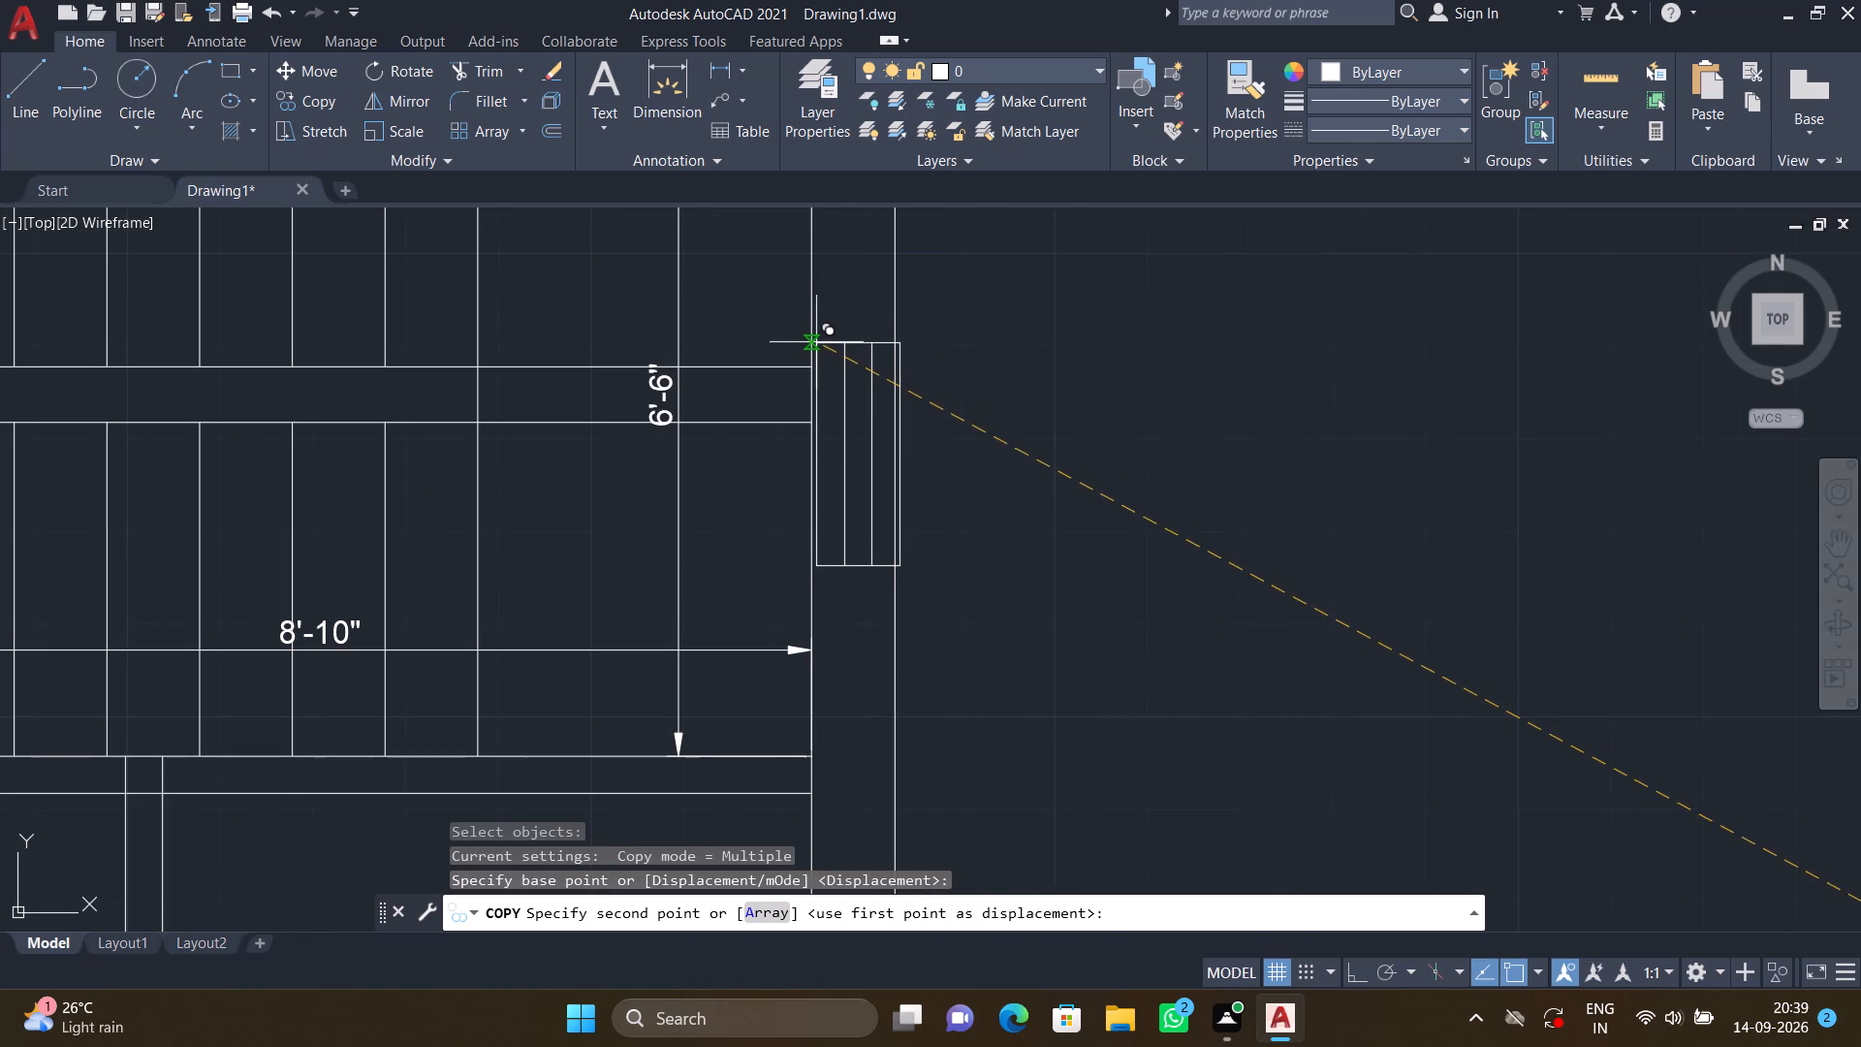
scroll(817, 338, down, 1)
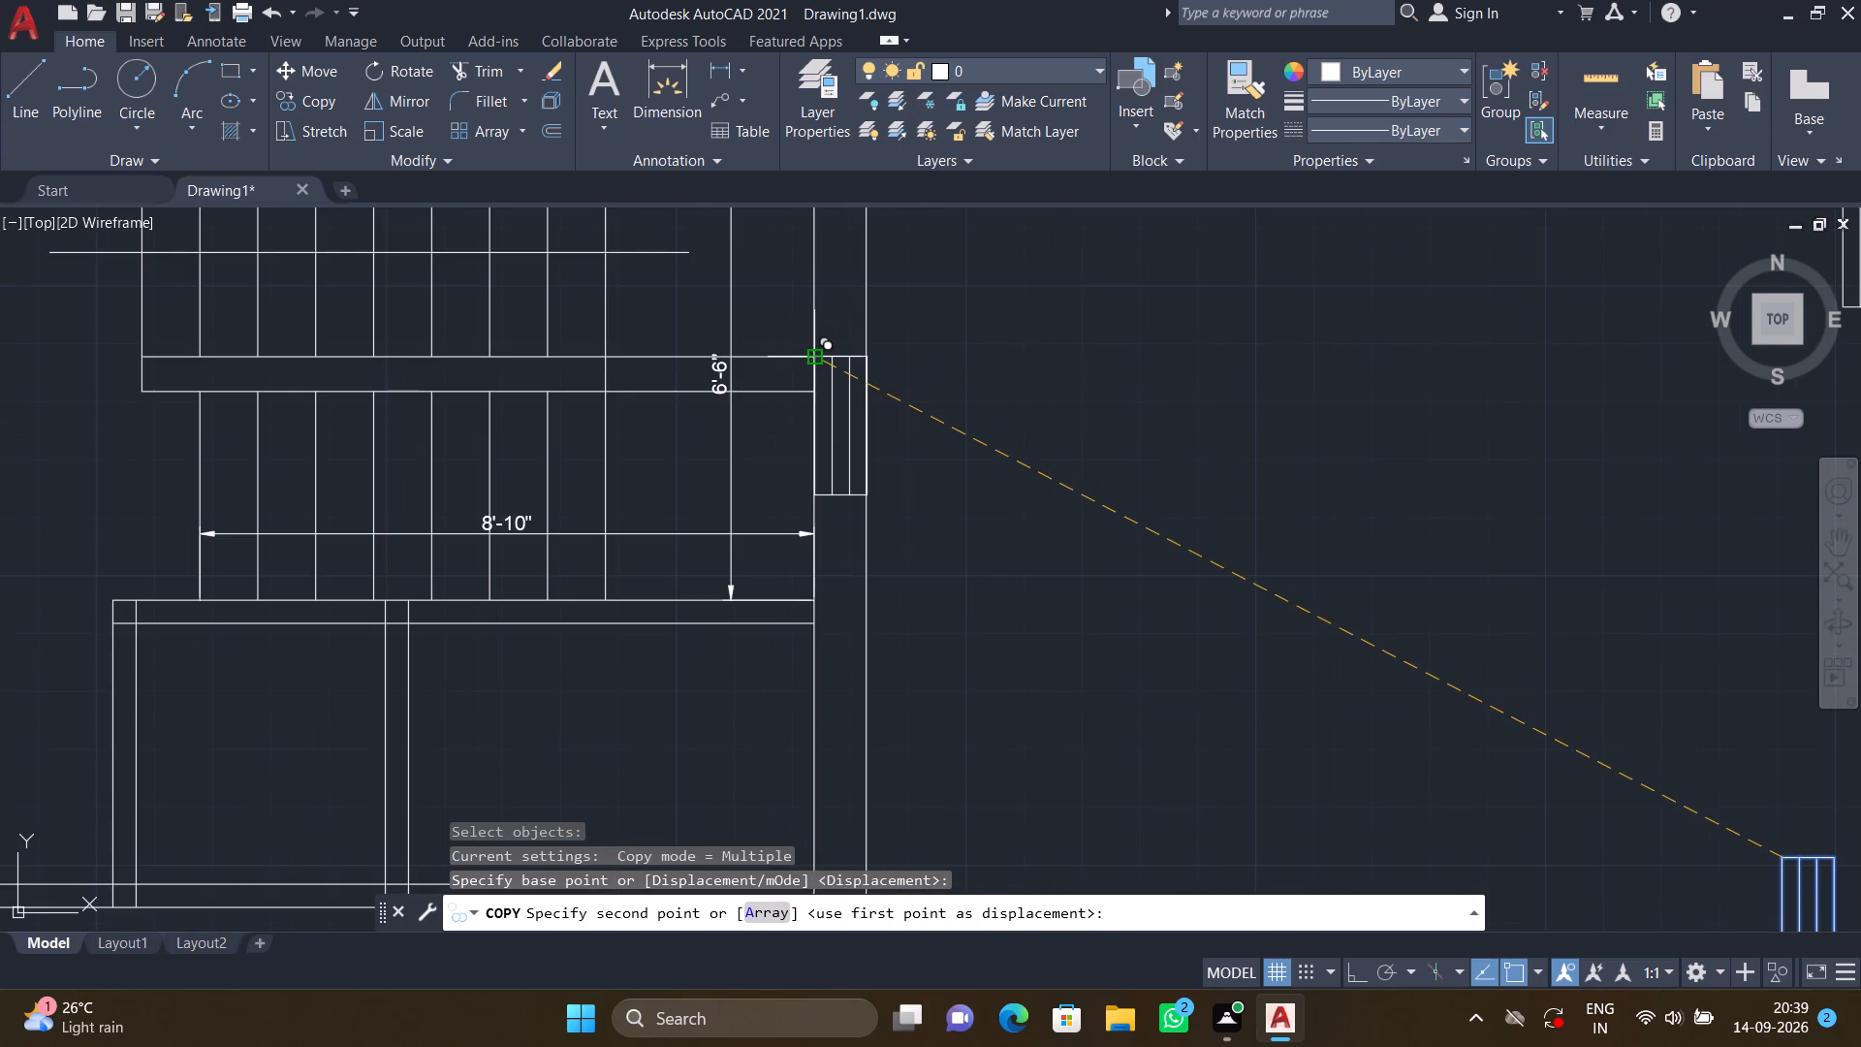
middle_drag(816, 354, 799, 521)
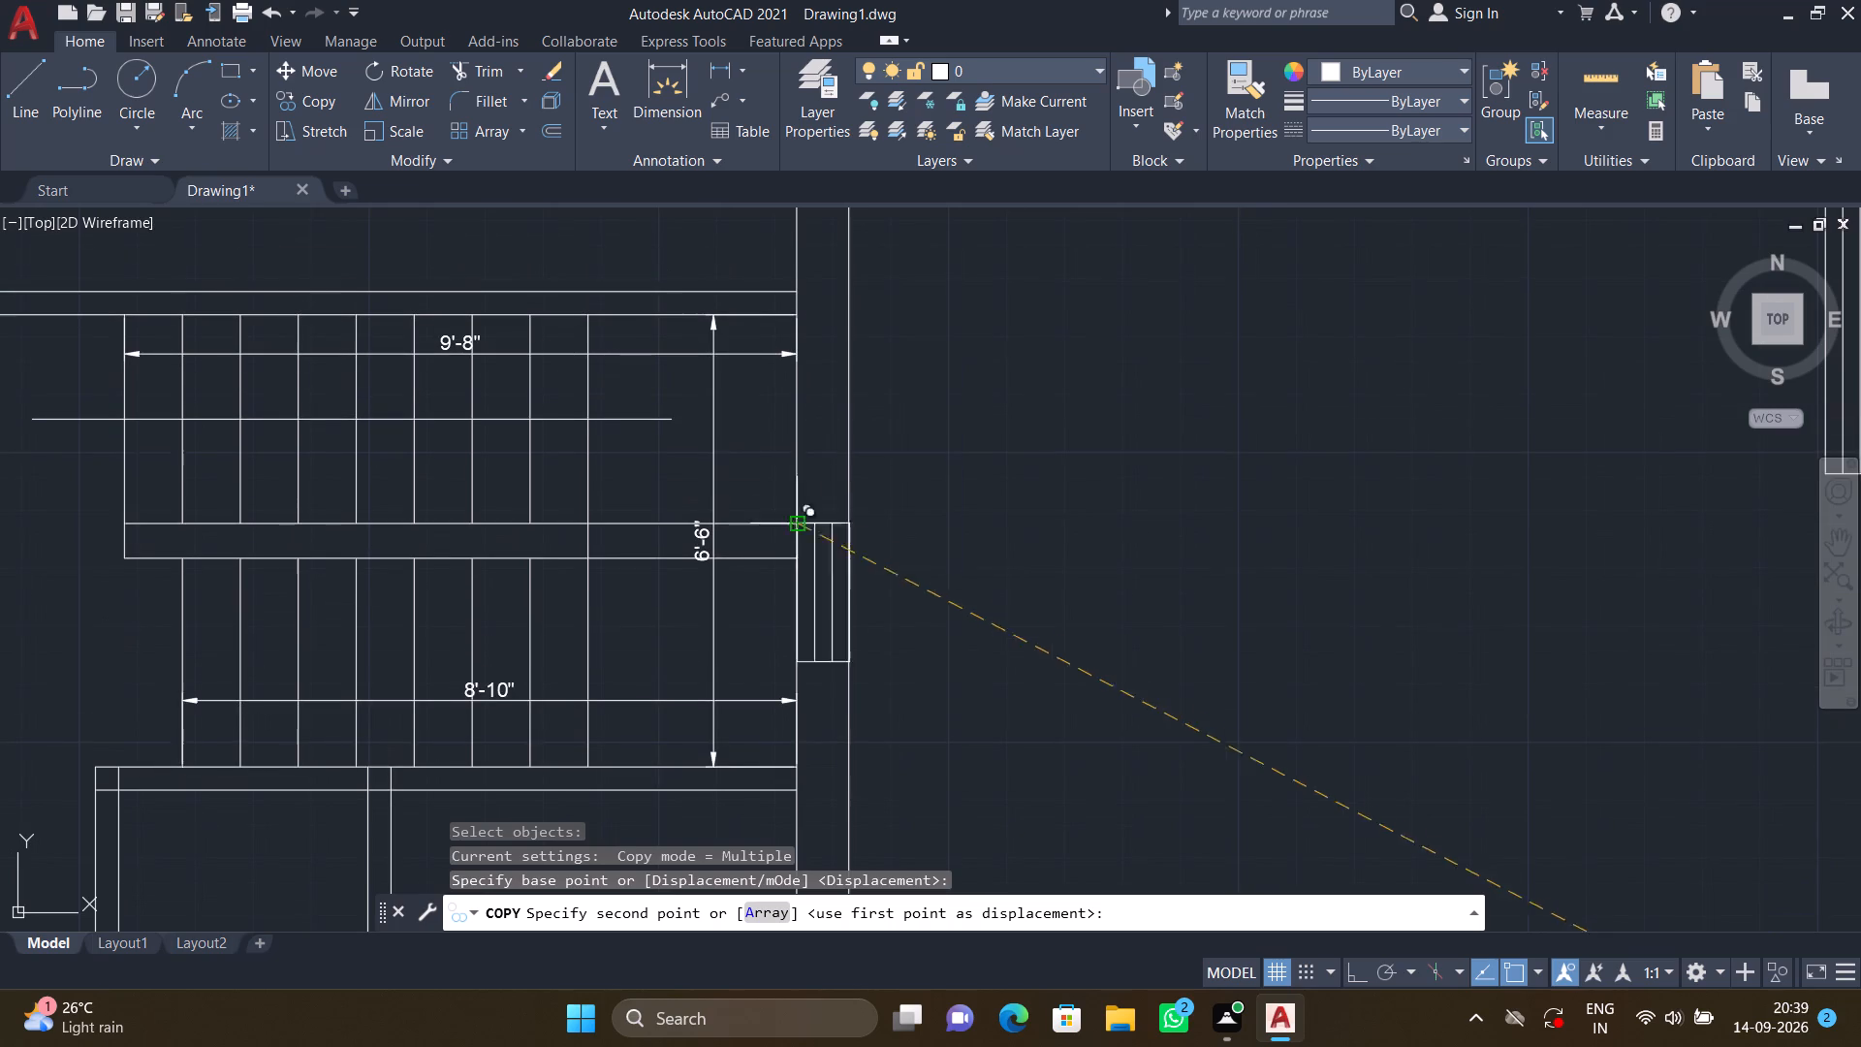
scroll(809, 444, up, 2)
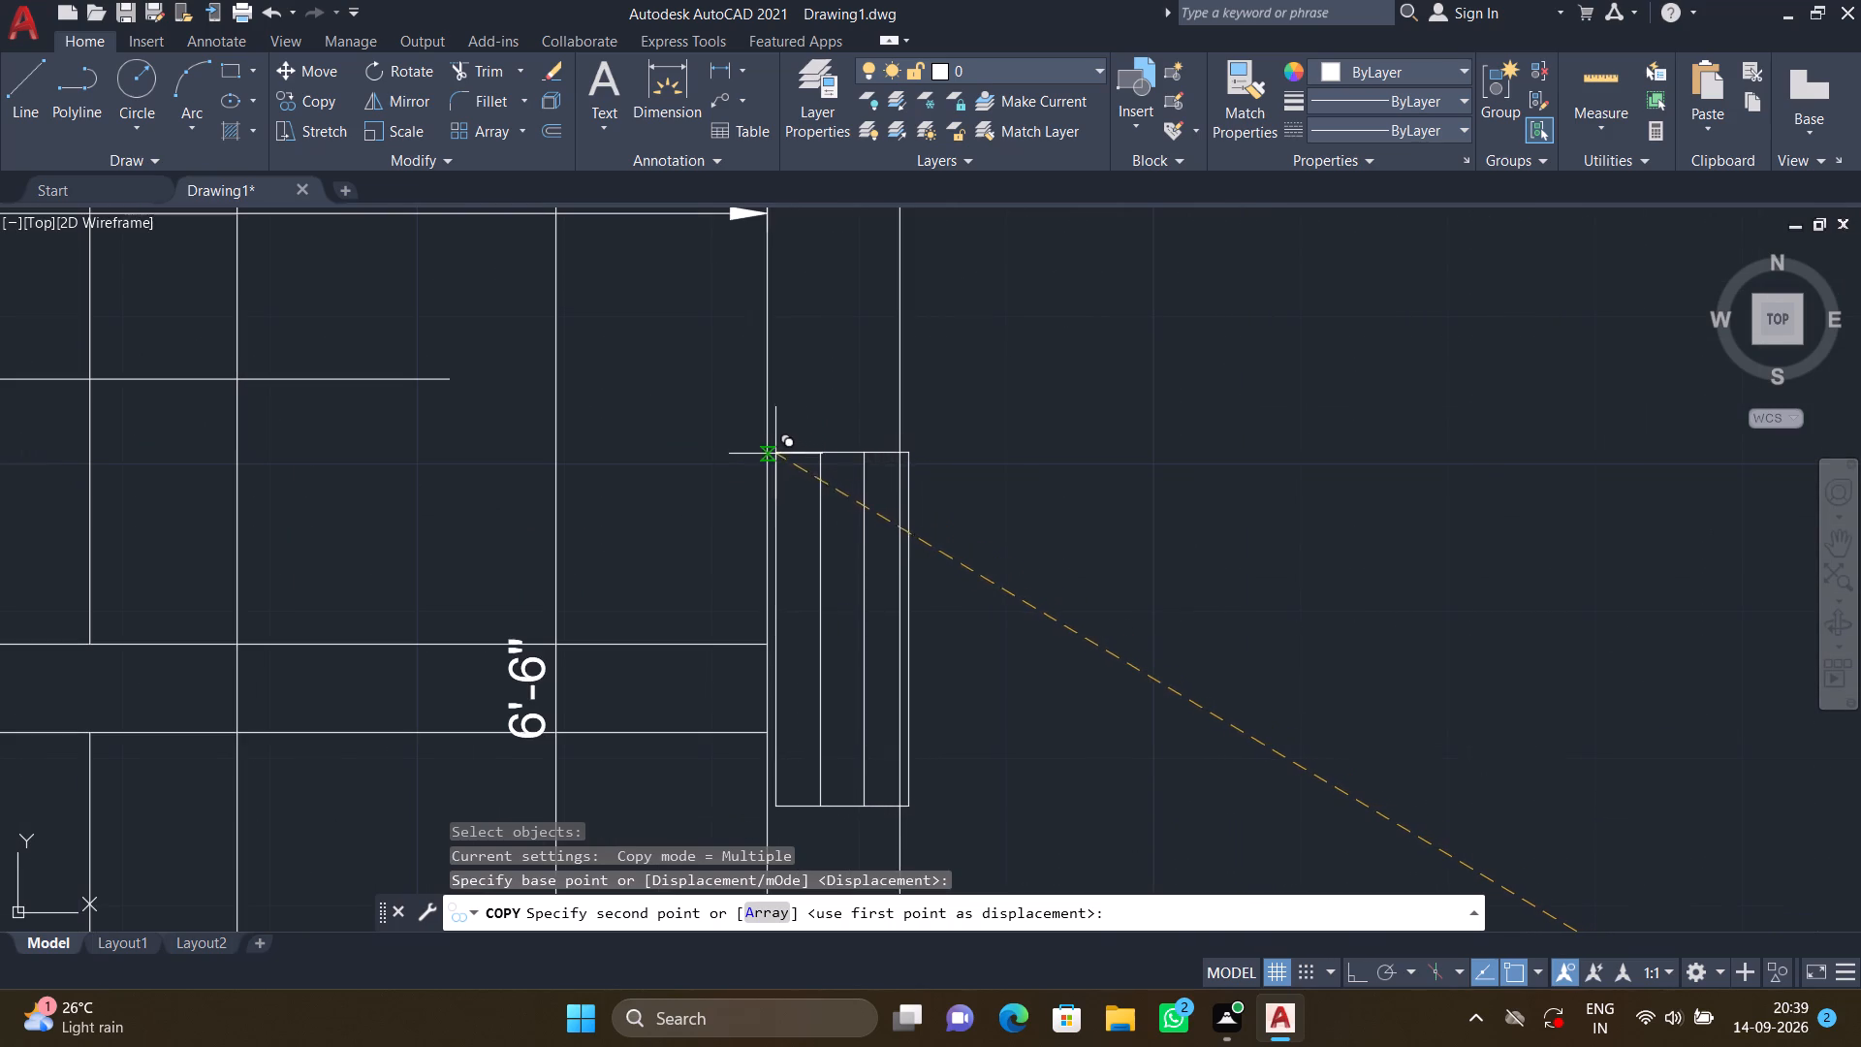
scroll(779, 482, up, 2)
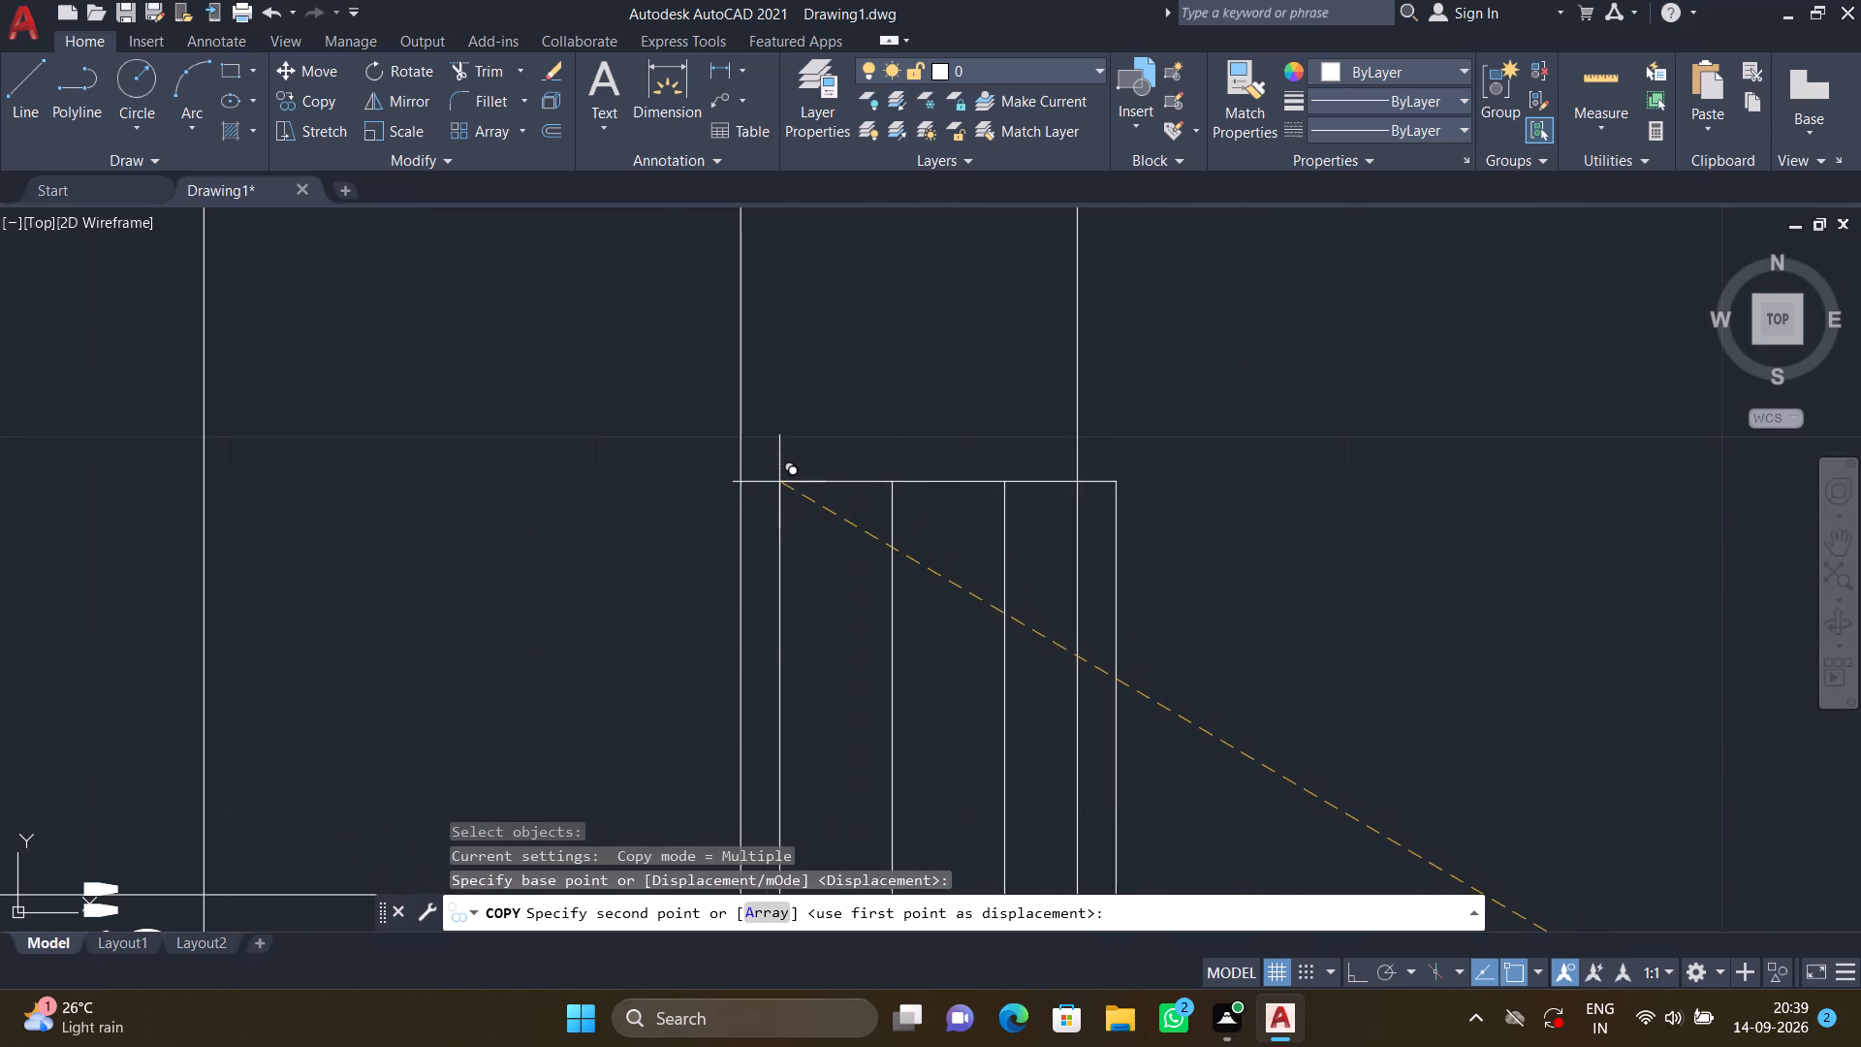
click(741, 472)
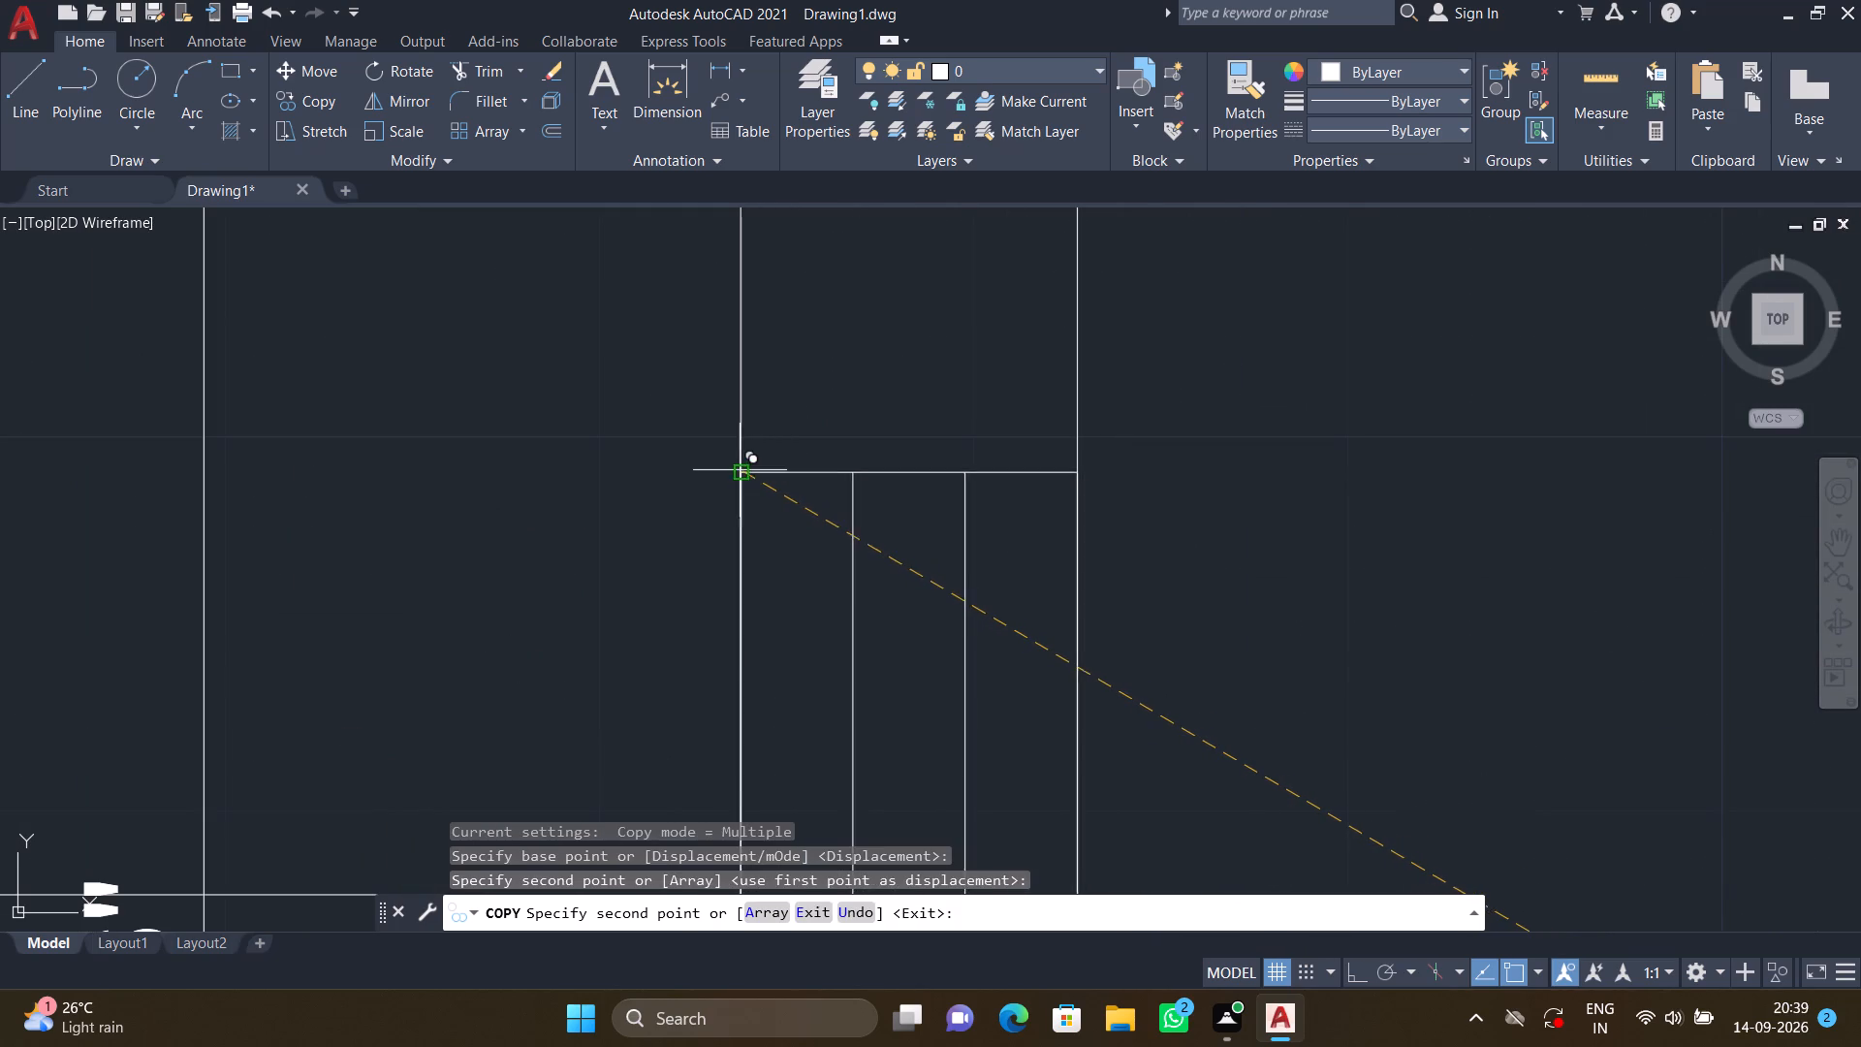
Place another copy of the upright 2' window in the right outer wall of the small room below the staircase, flush with the inner face.
scroll(780, 450, down, 3)
scroll(929, 452, down, 2)
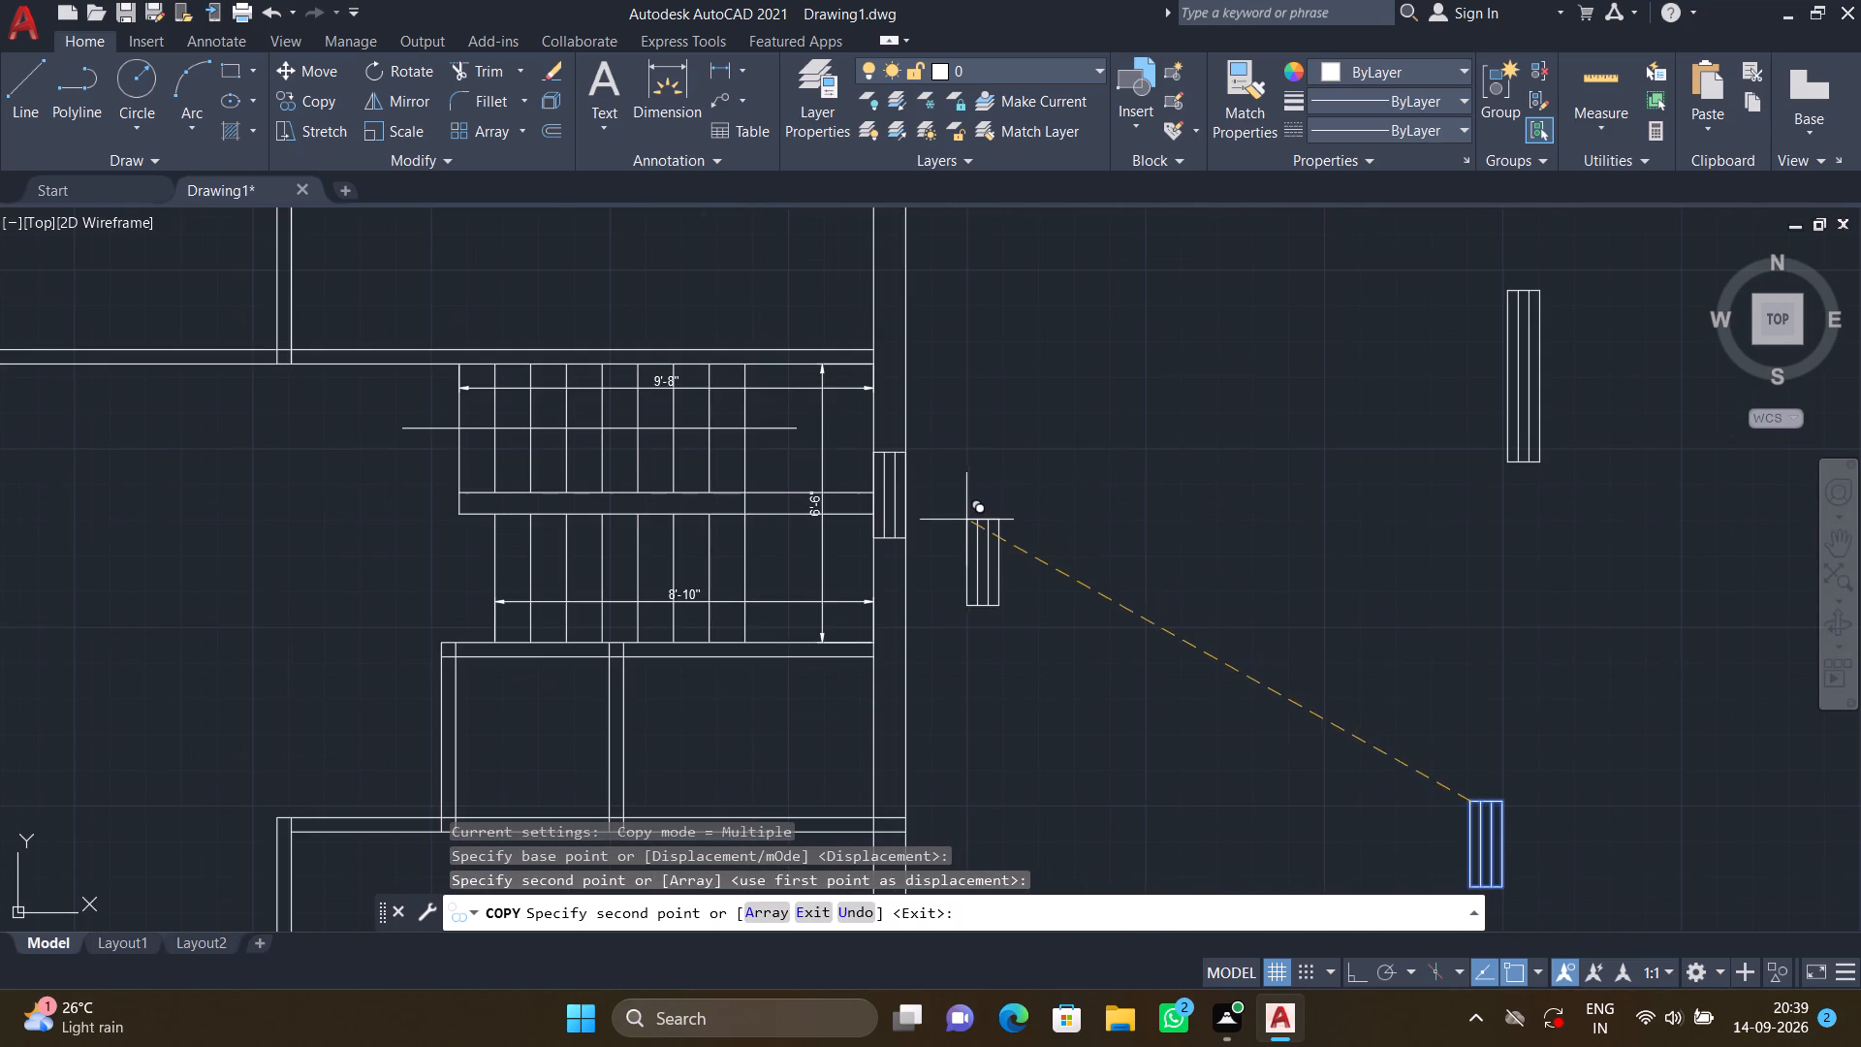
scroll(957, 523, down, 2)
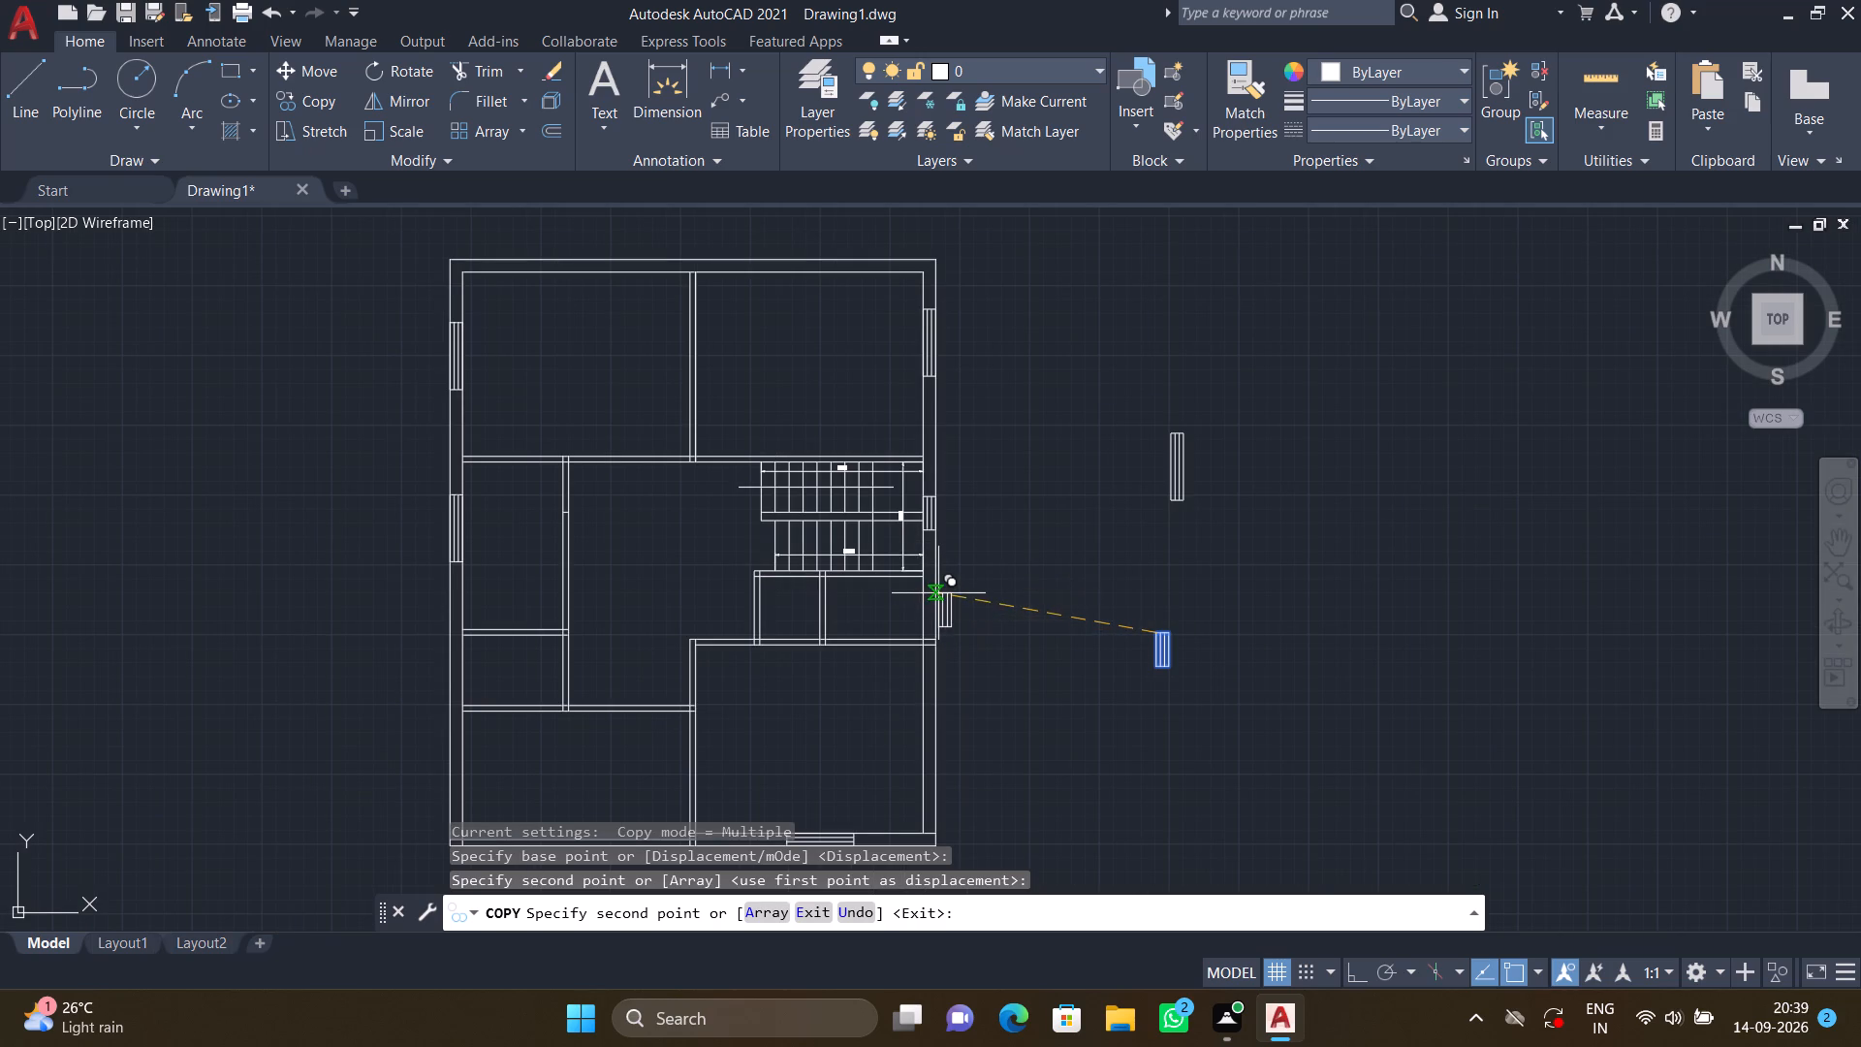
middle_drag(929, 590, 911, 508)
scroll(922, 493, up, 4)
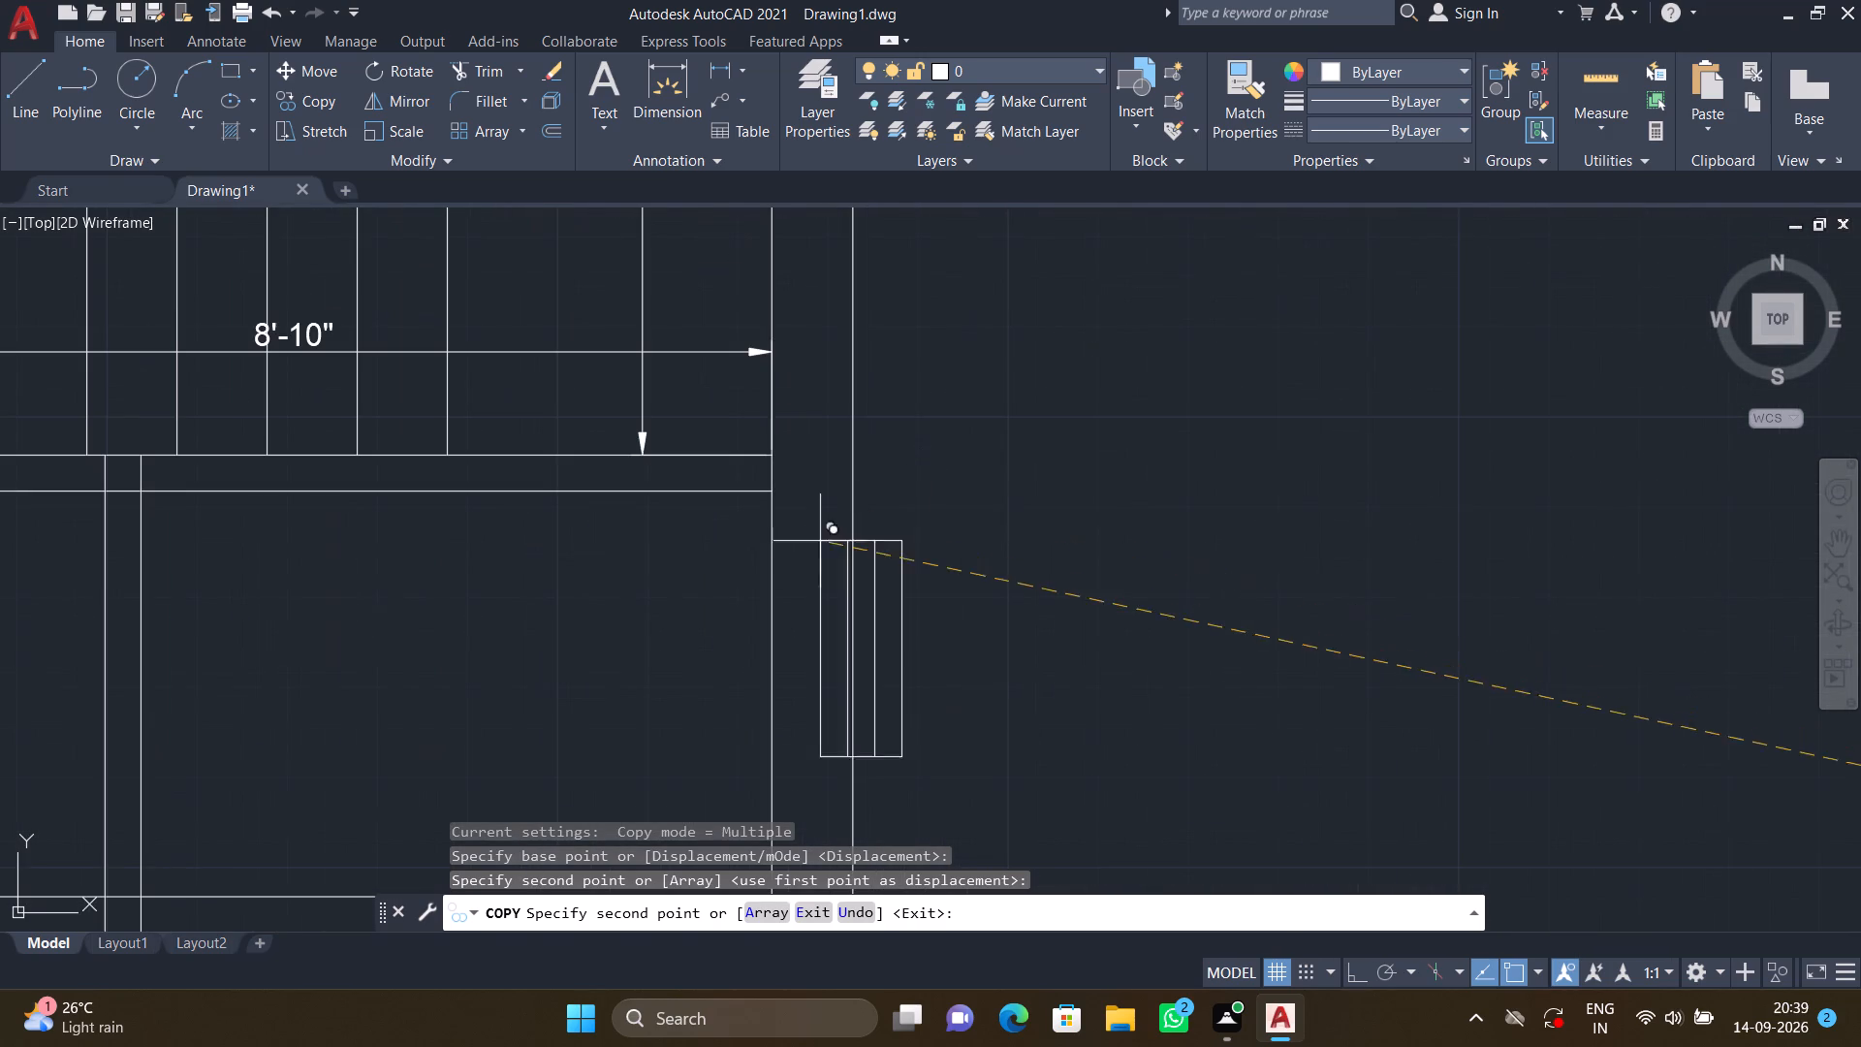
middle_drag(809, 533, 833, 349)
scroll(809, 393, up, 2)
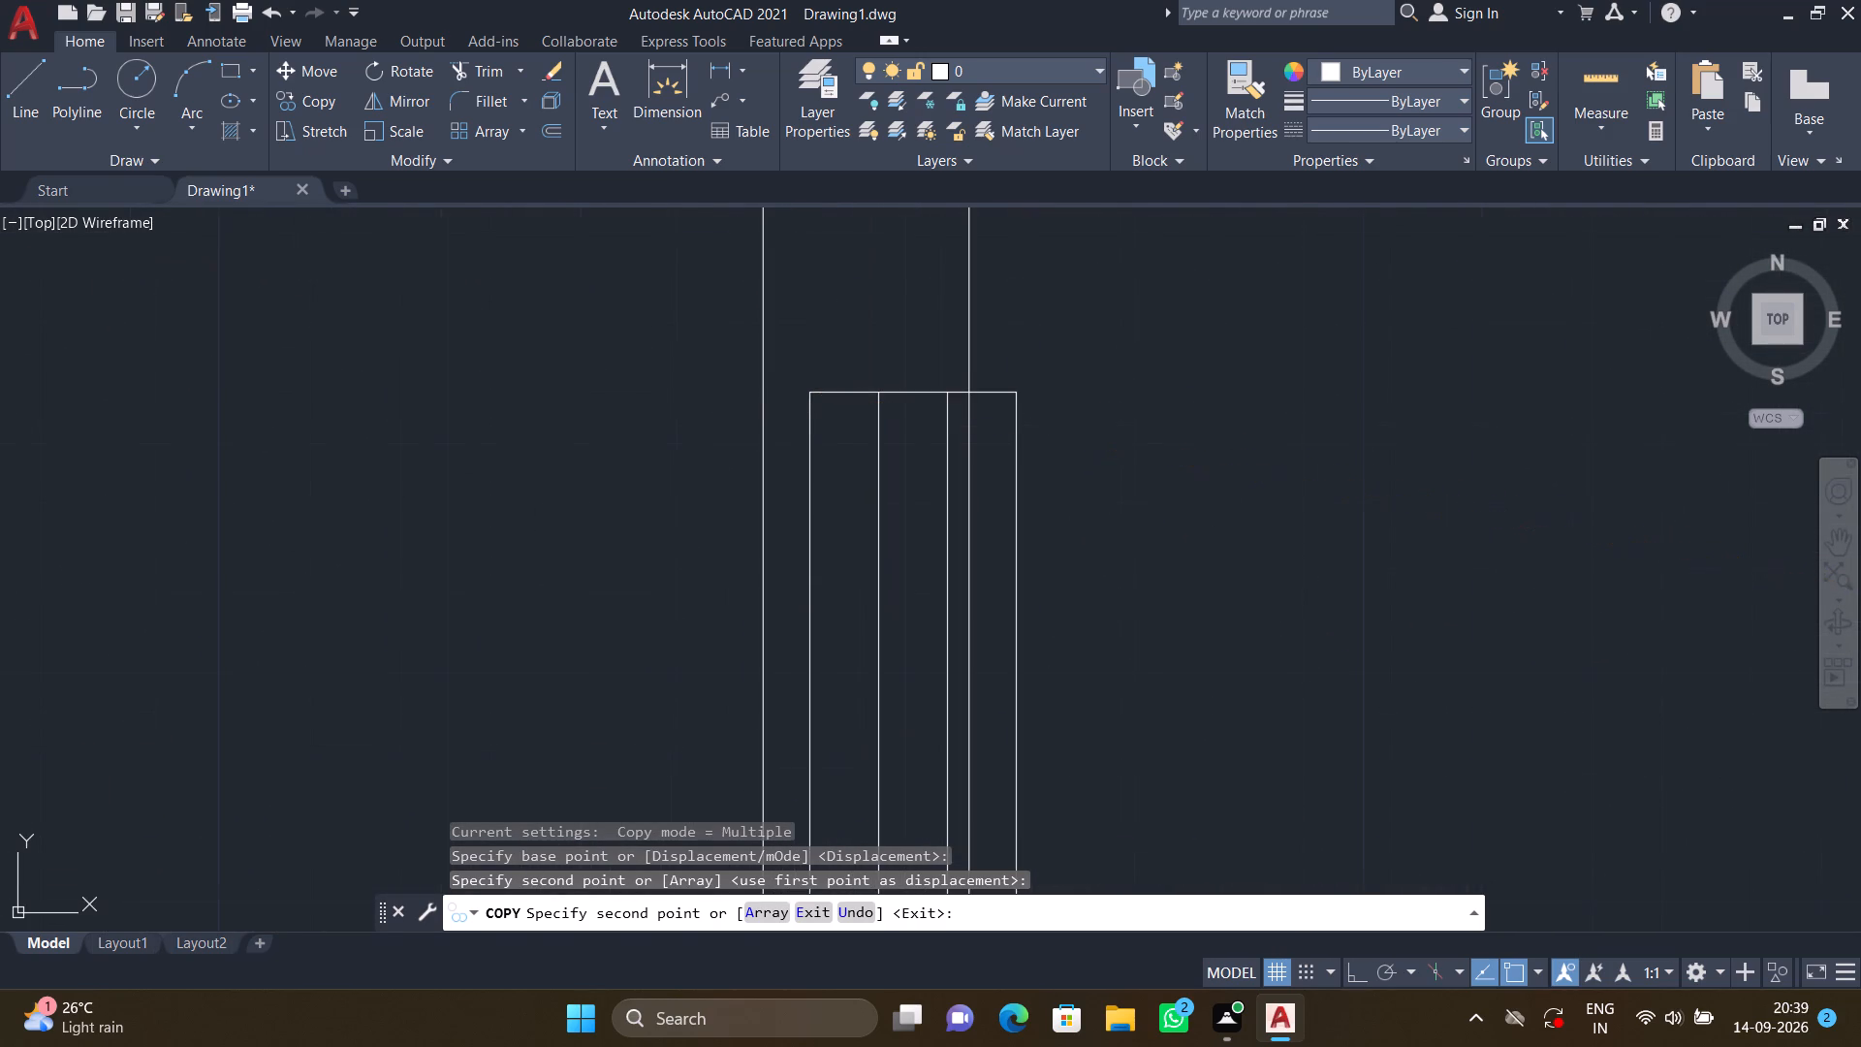
click(764, 407)
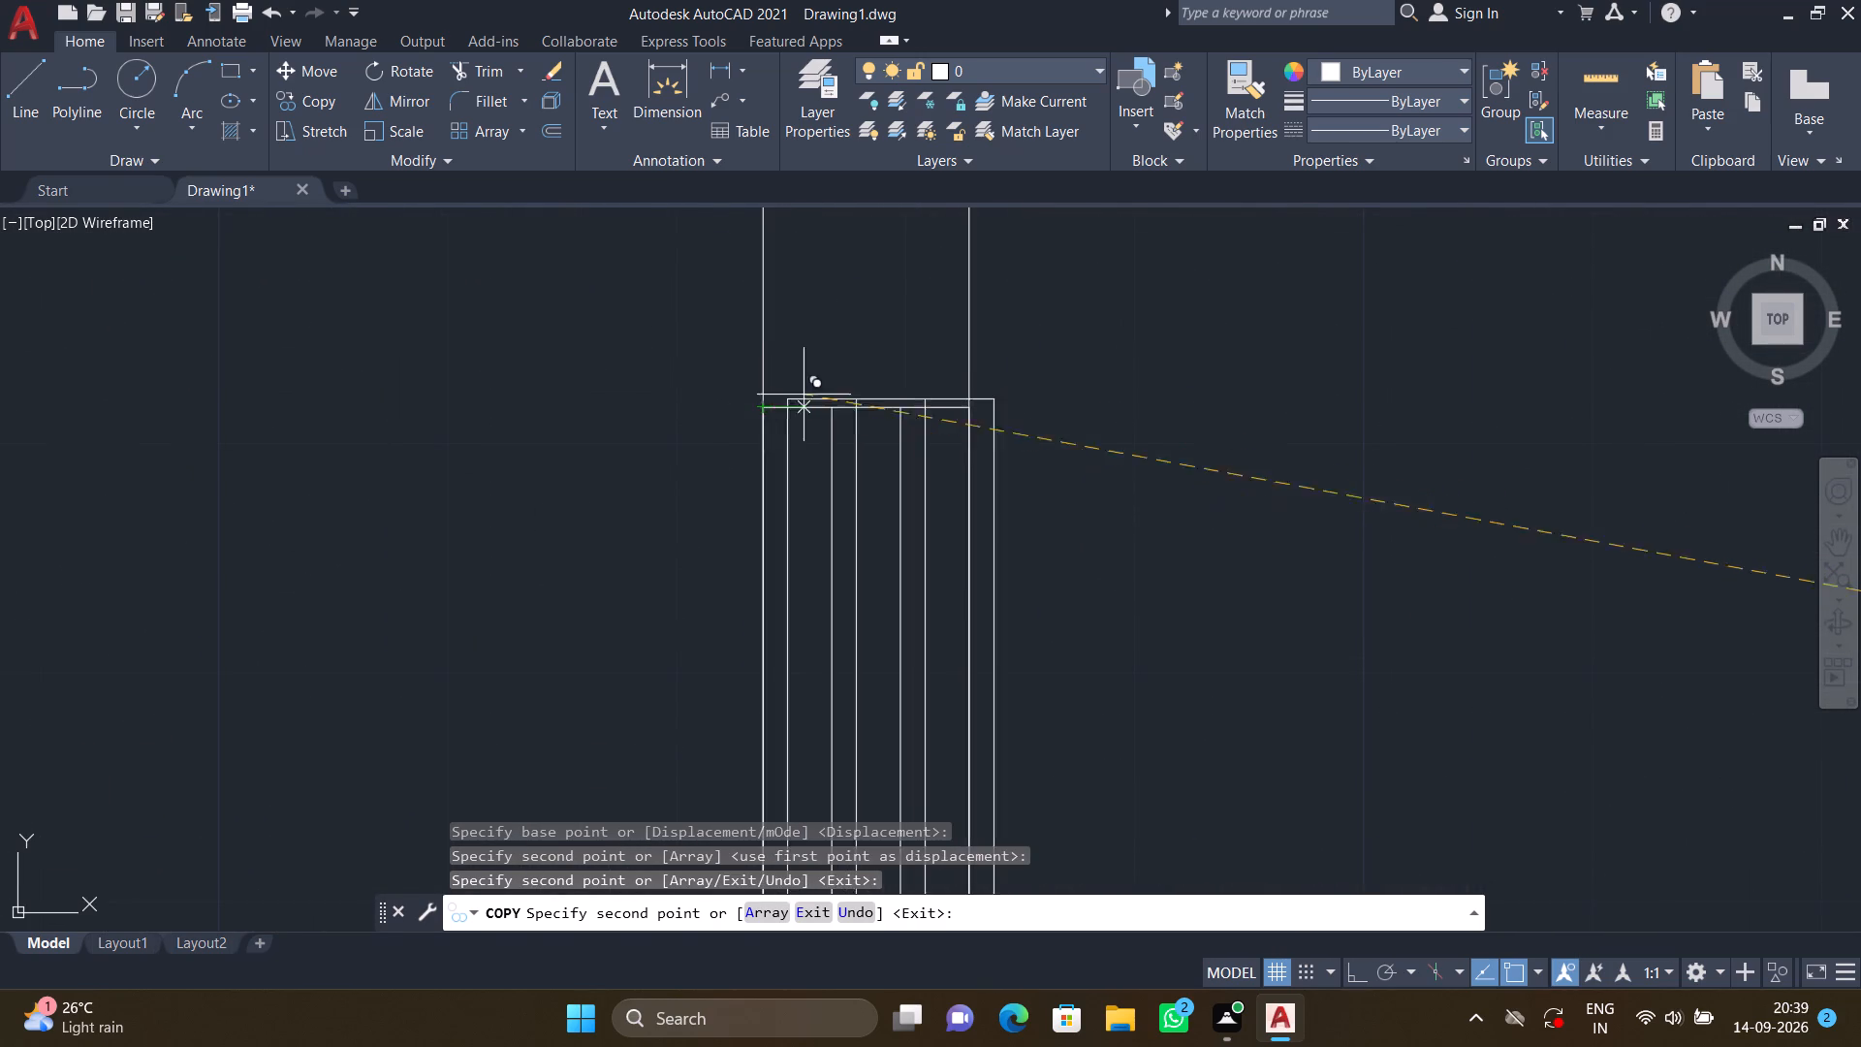
scroll(837, 382, down, 4)
scroll(975, 376, down, 2)
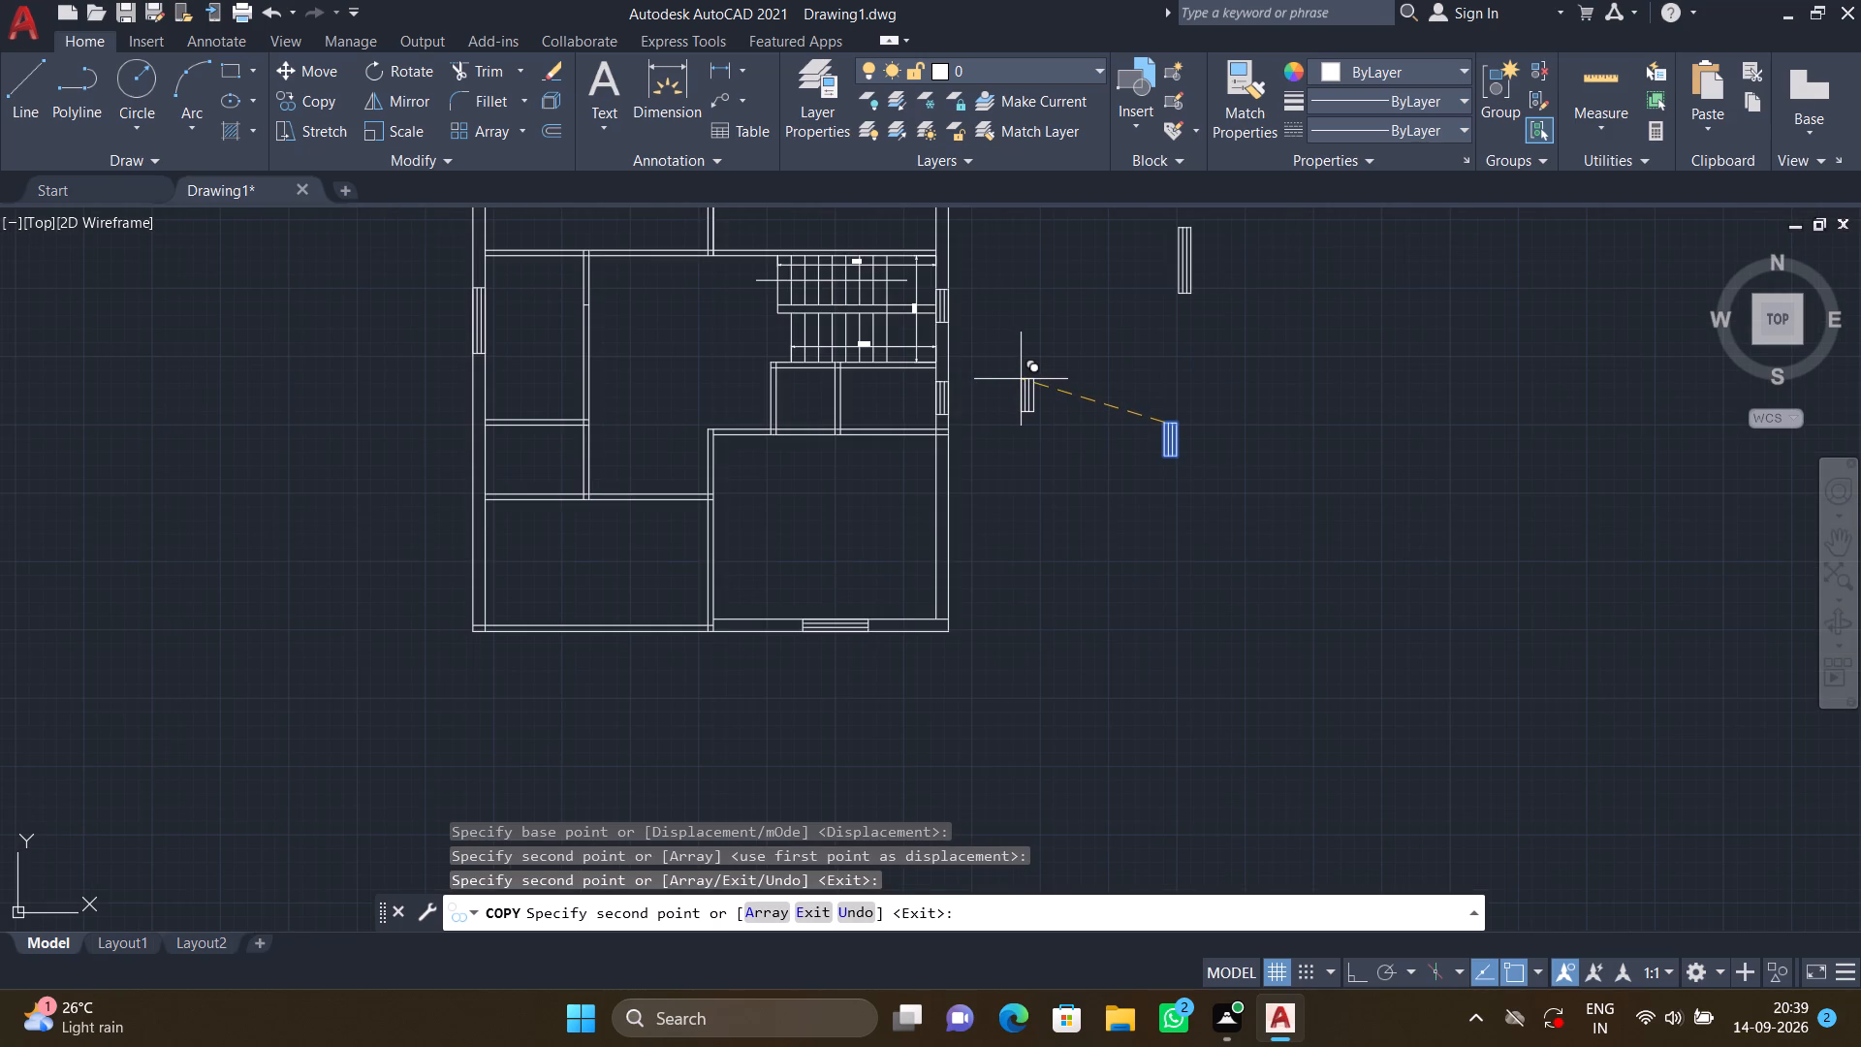
key(Escape)
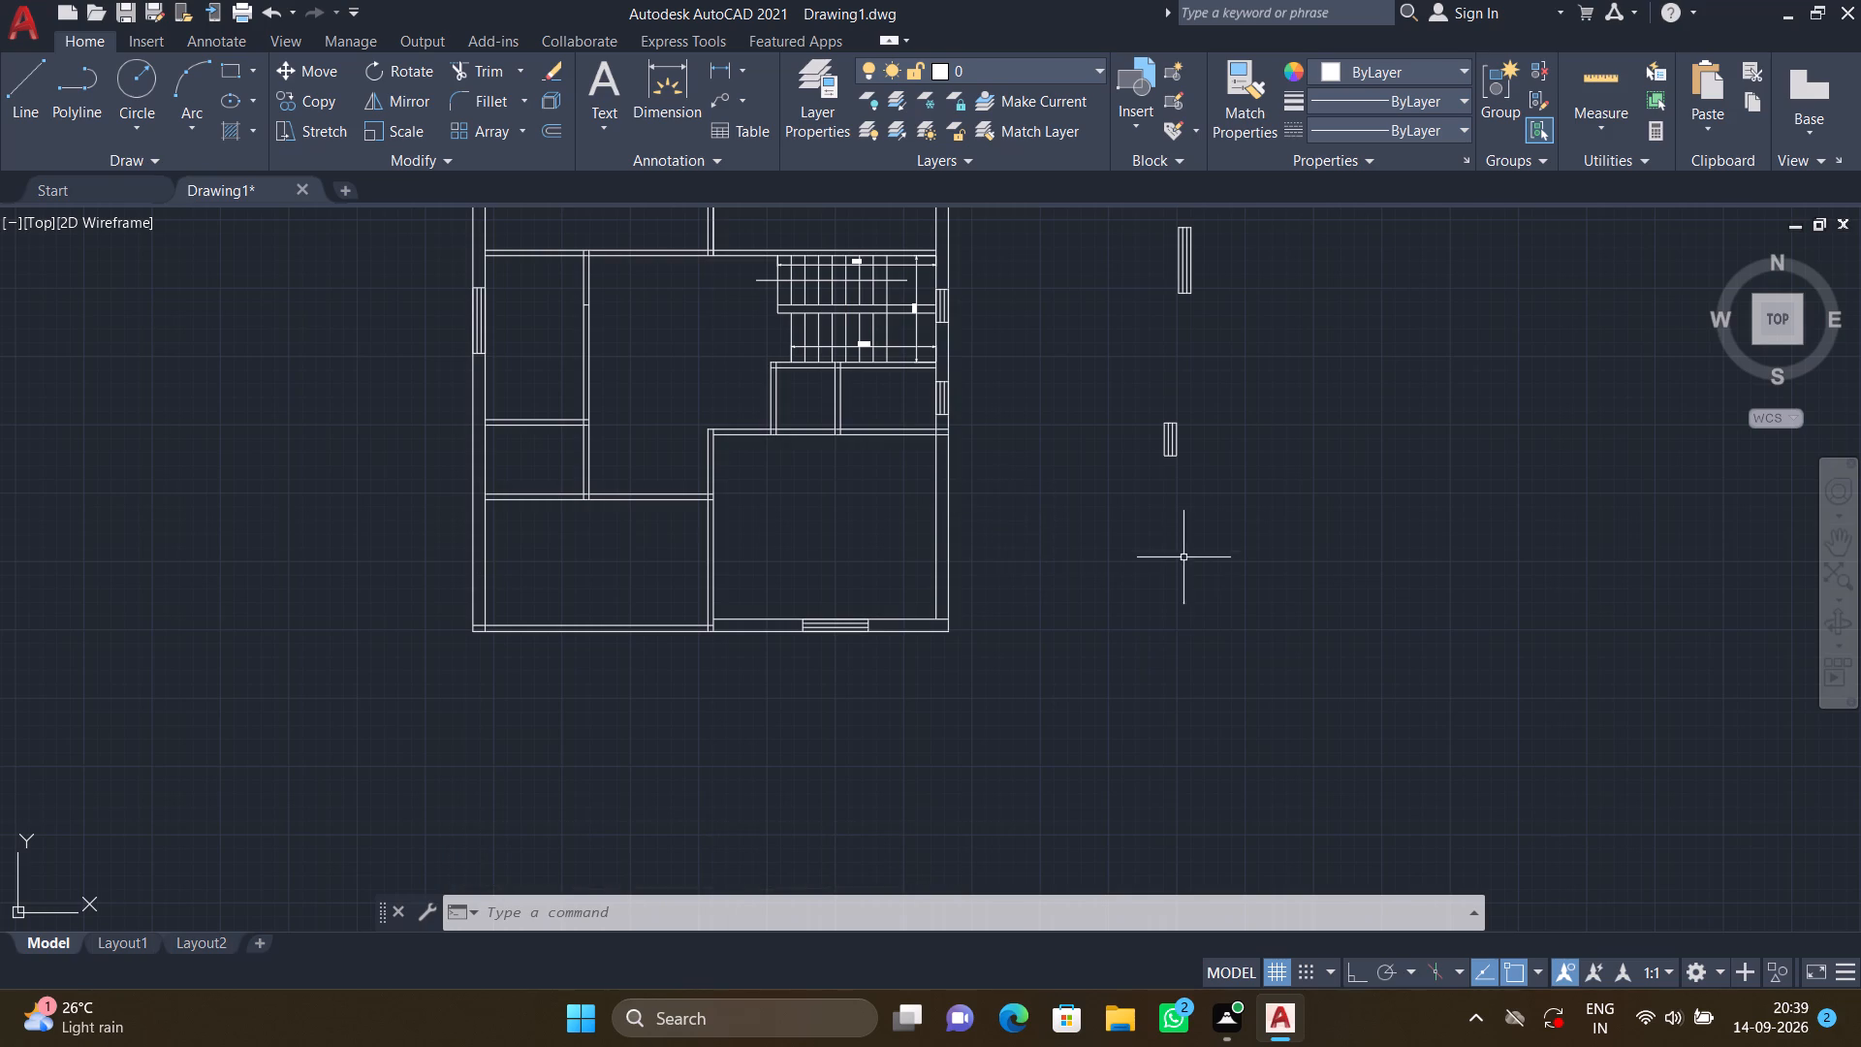
Start a line in the empty space below the upright 2' window symbol beside the floor plan.
scroll(1217, 505, up, 2)
key(l)
key(Return)
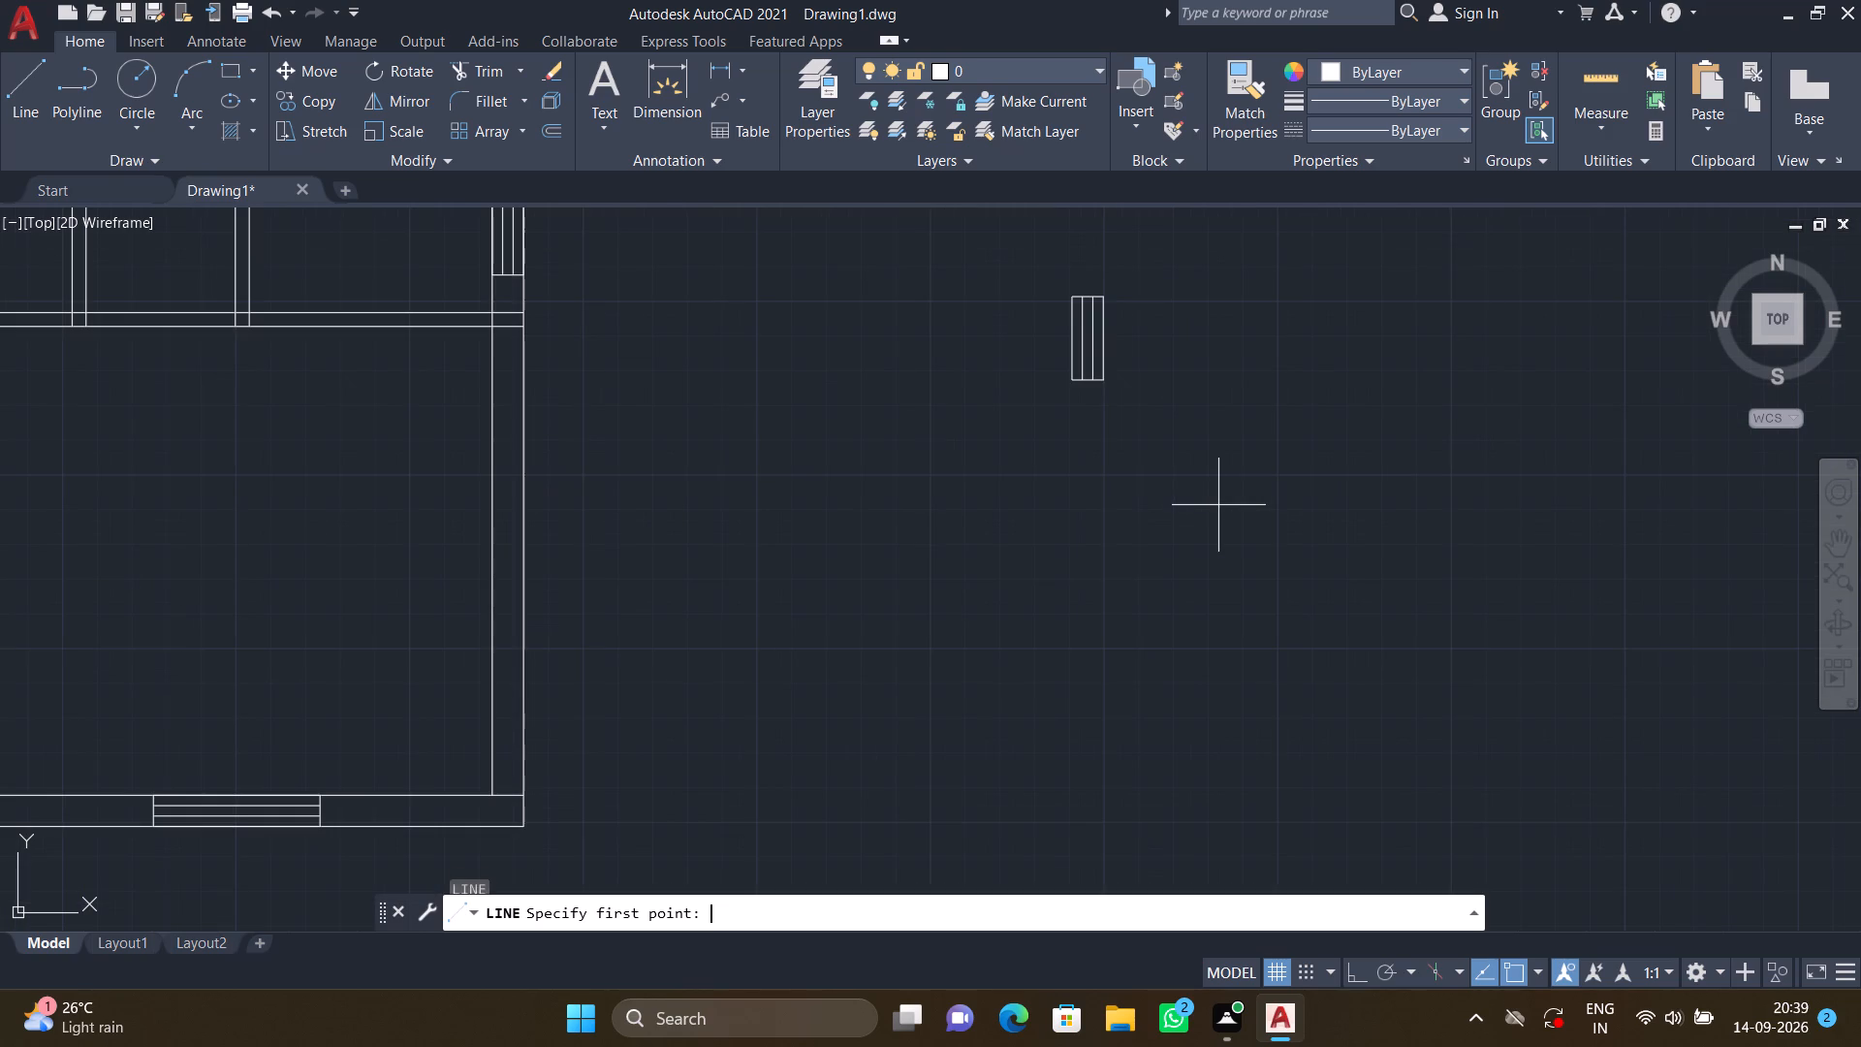
click(1011, 543)
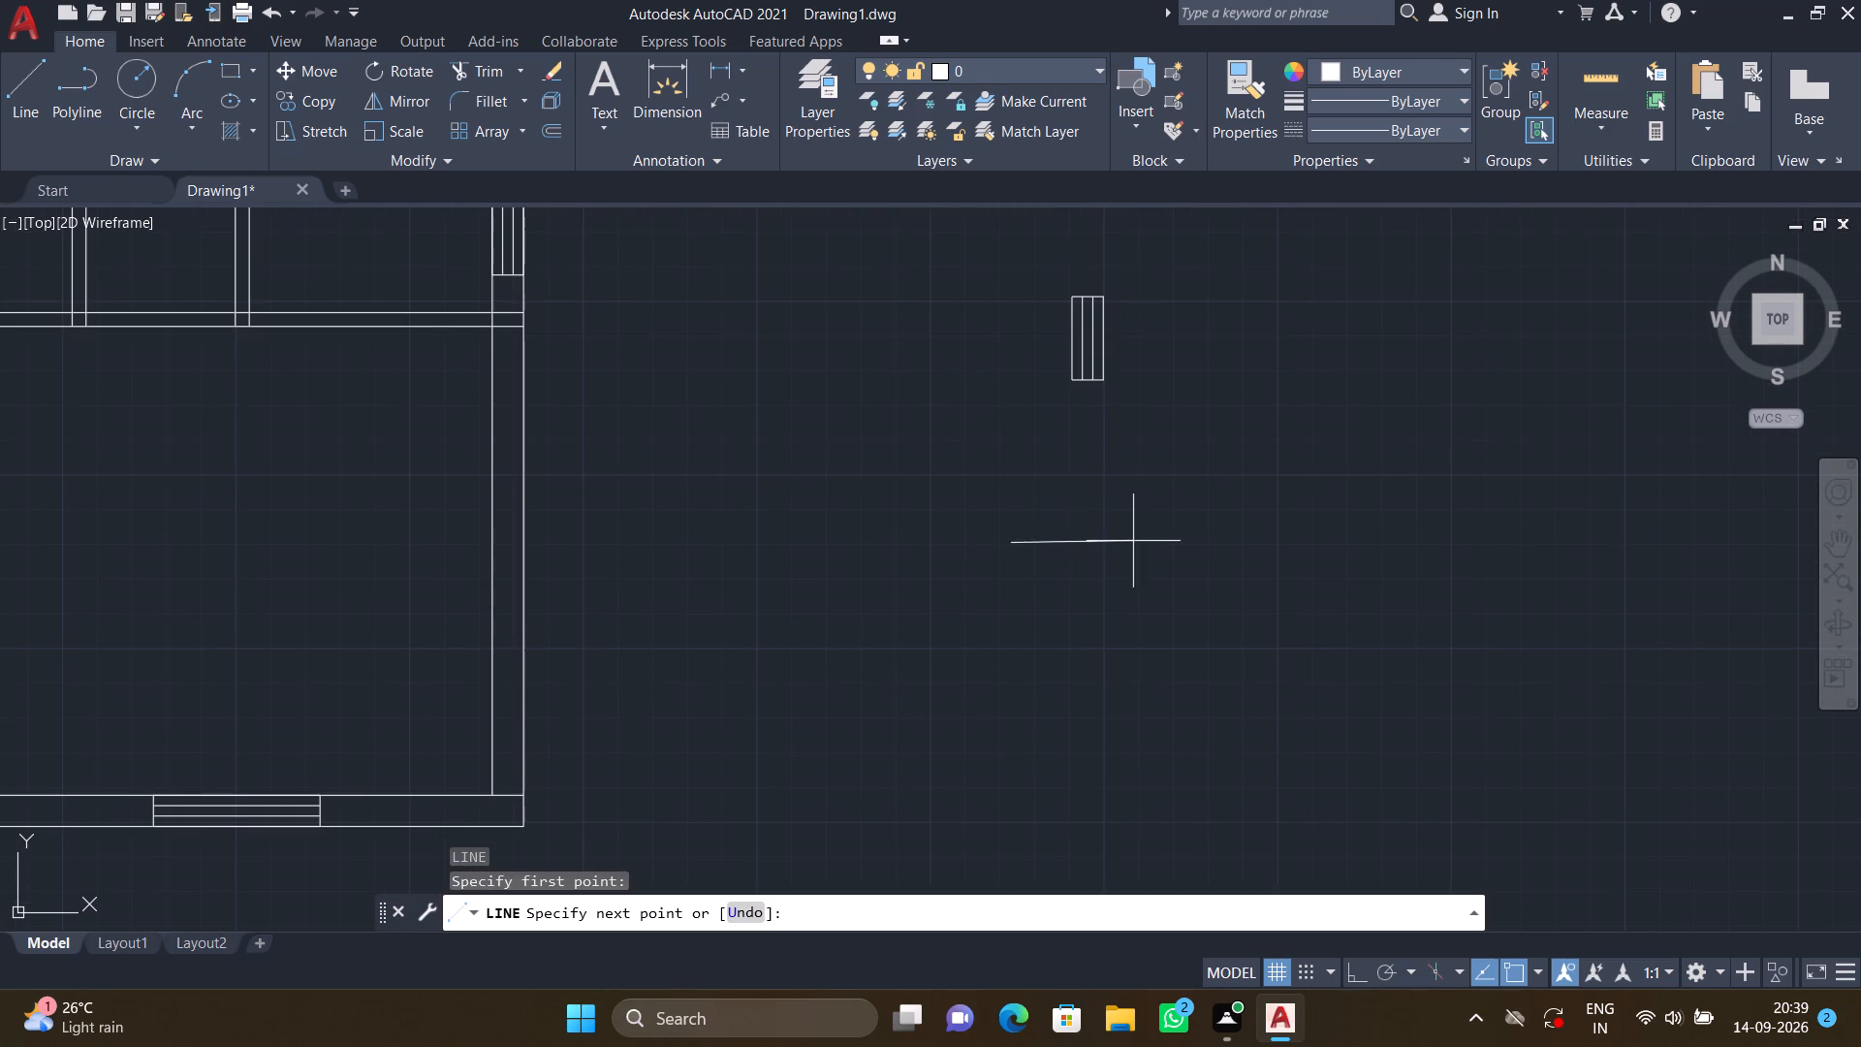
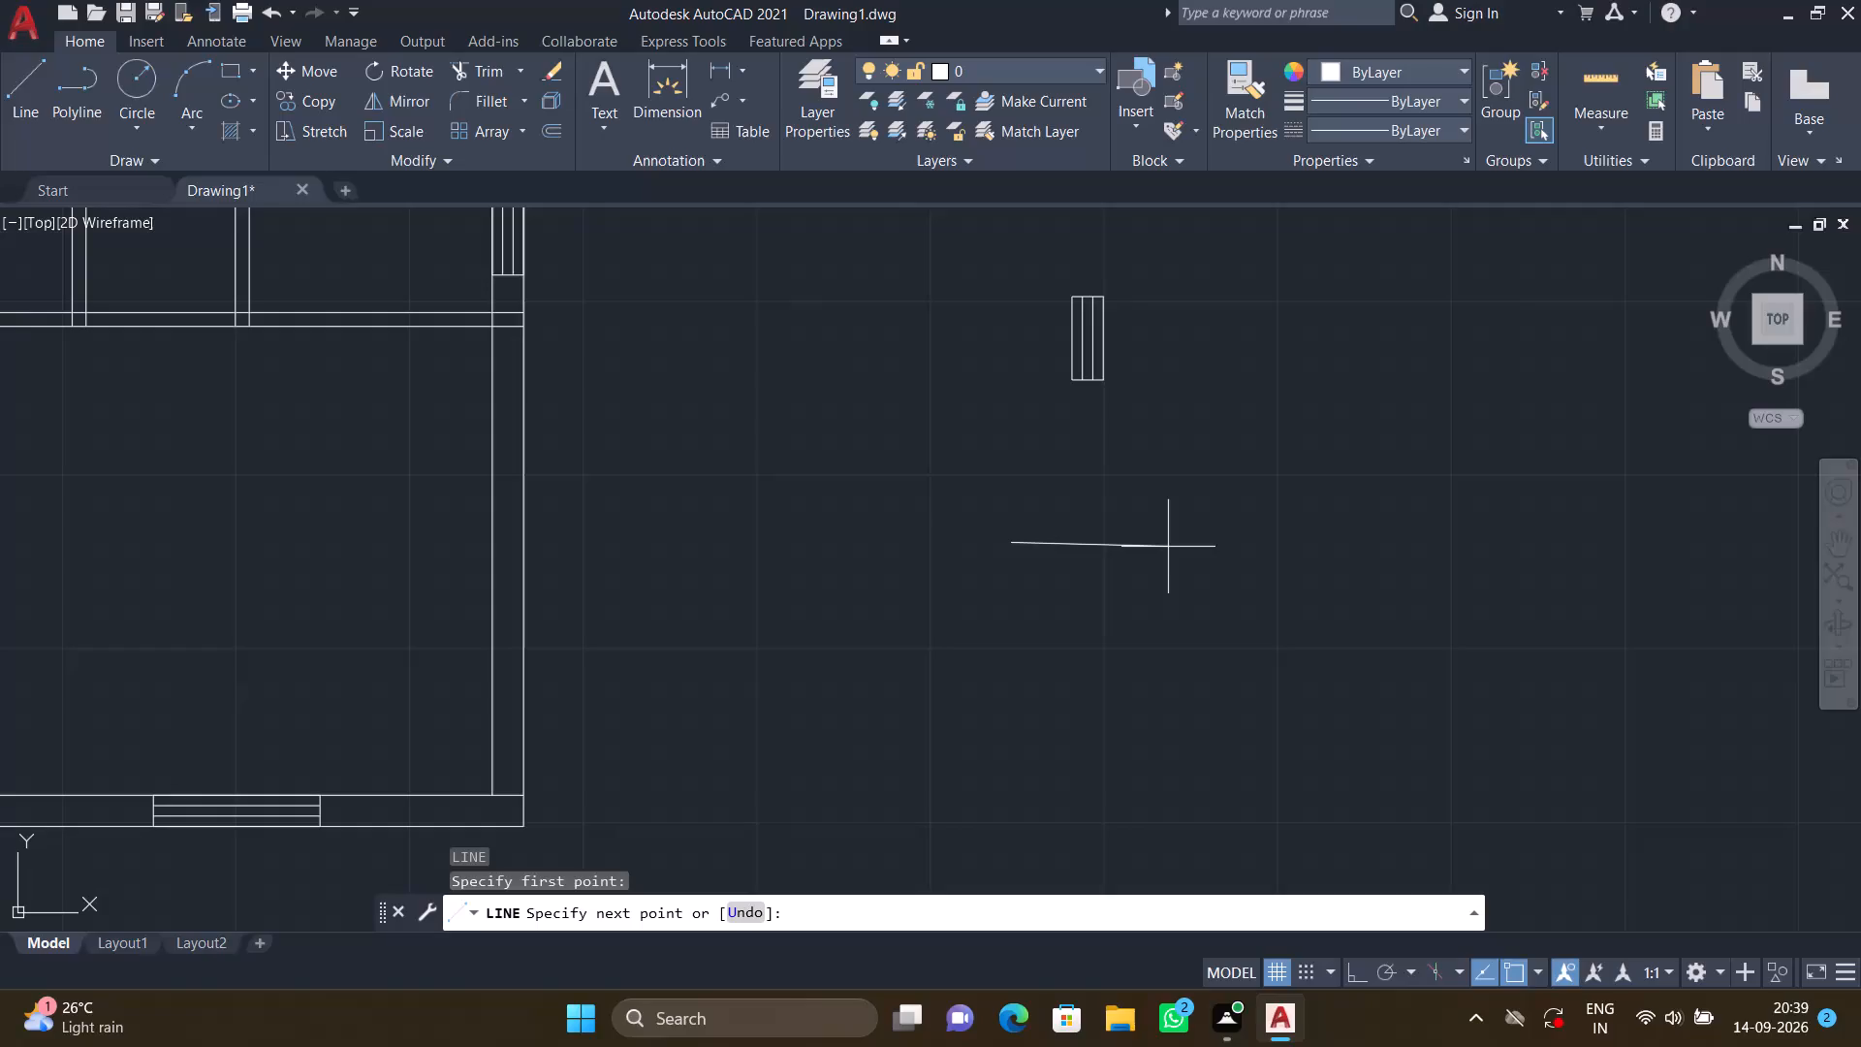
Complete a 2' by 4" horizontal rectangle from the started line, drawing its sides with Ortho on.
key(F8)
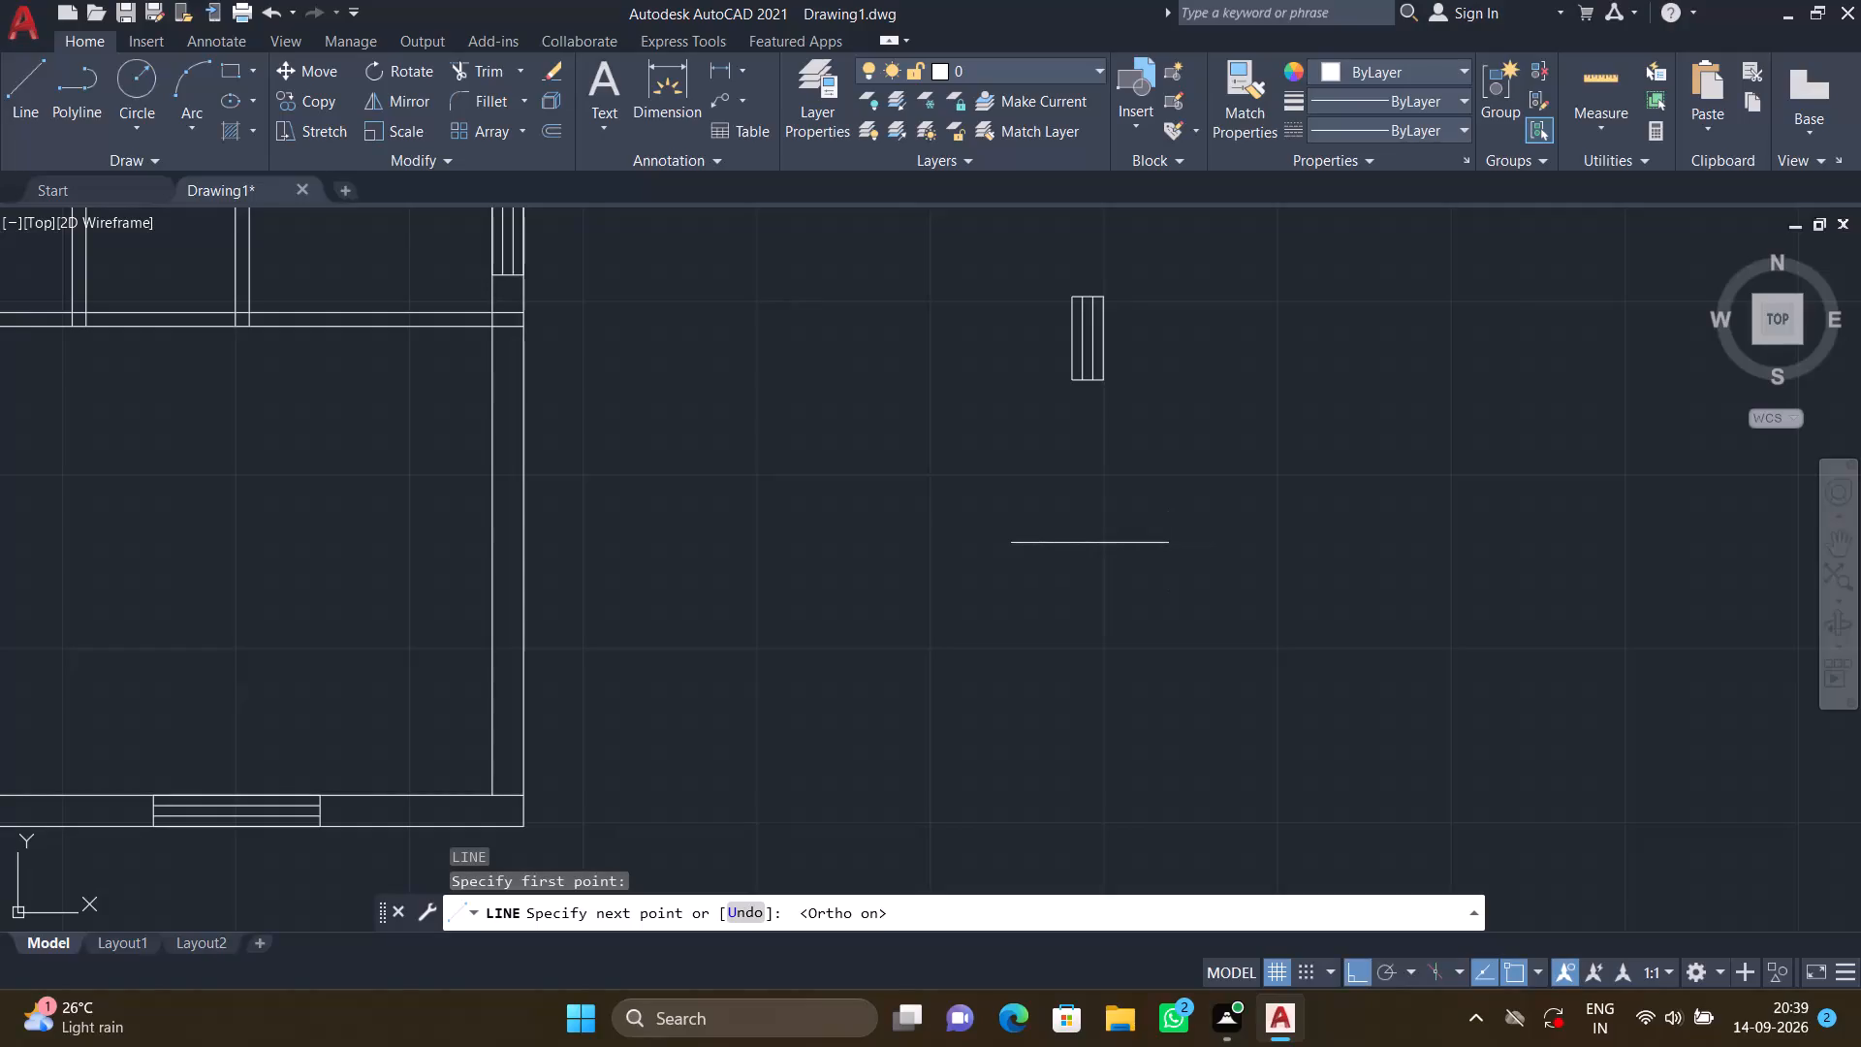
text(2')
key(Return)
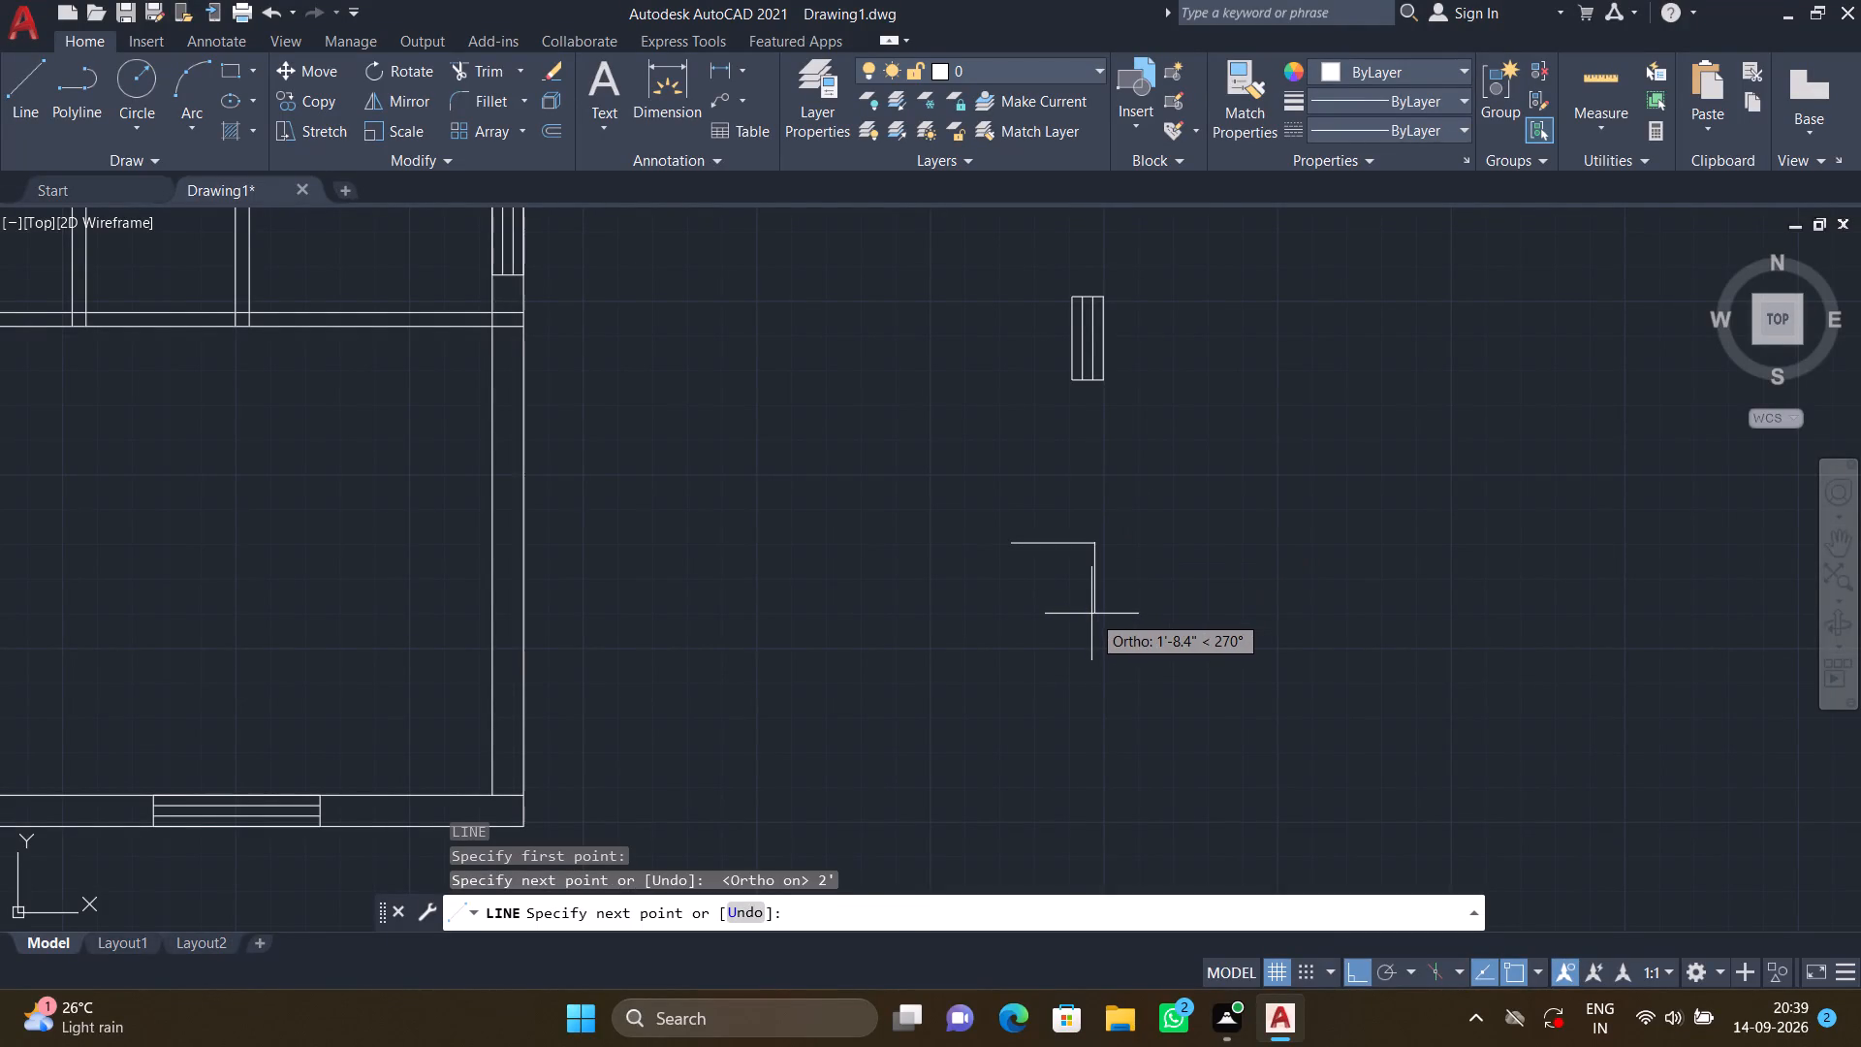
key(4)
key(shift+quotedbl)
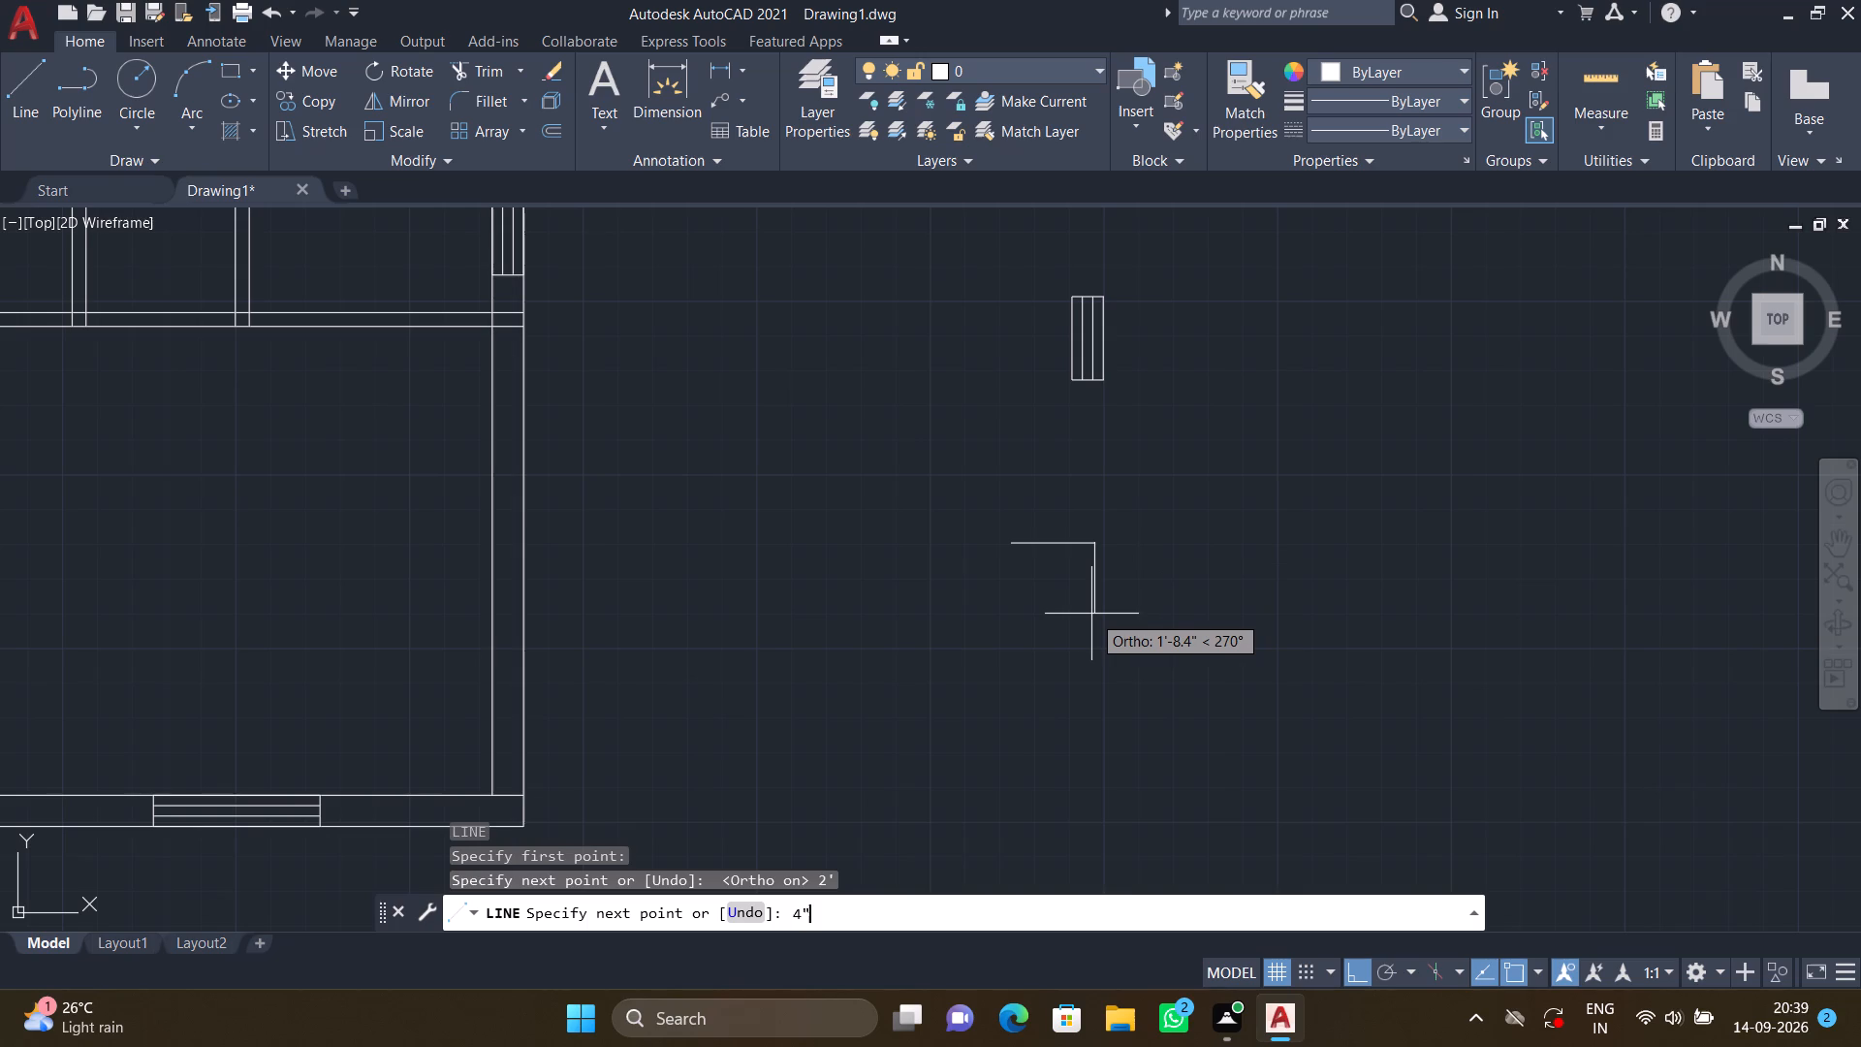
key(Return)
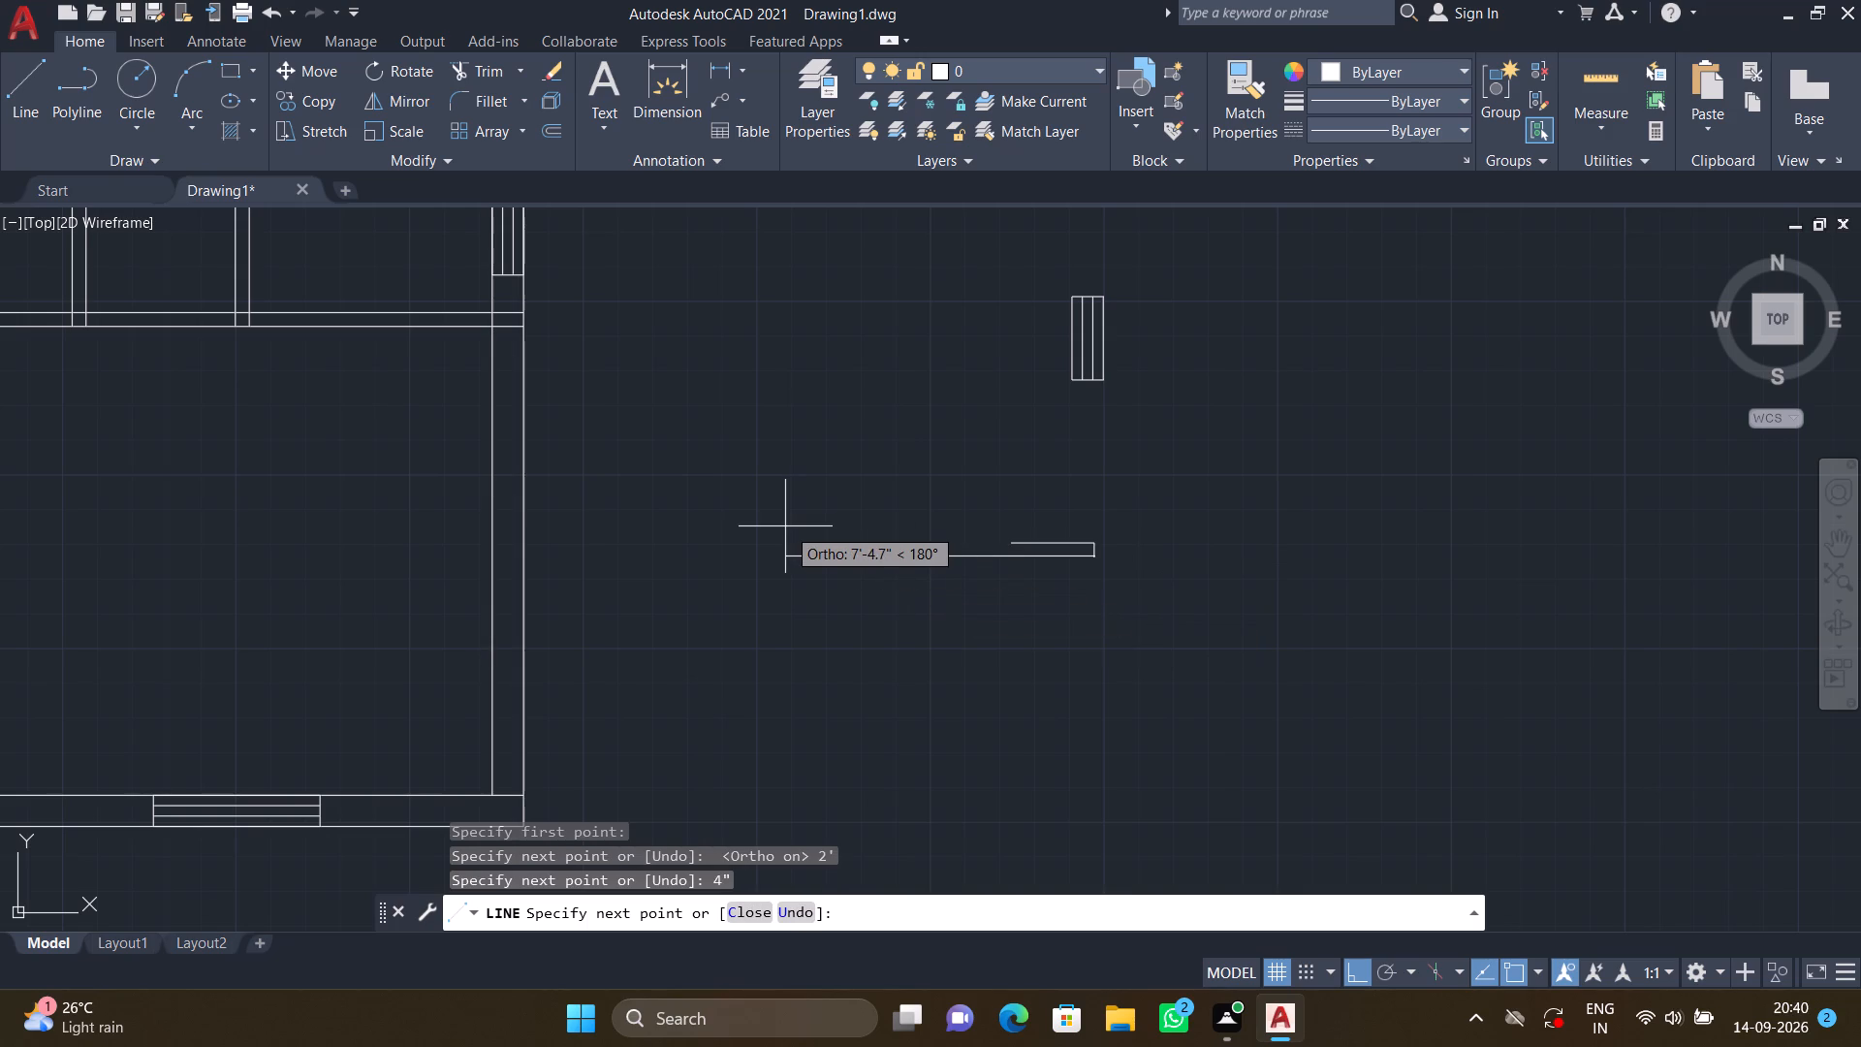
text(2')
key(Return)
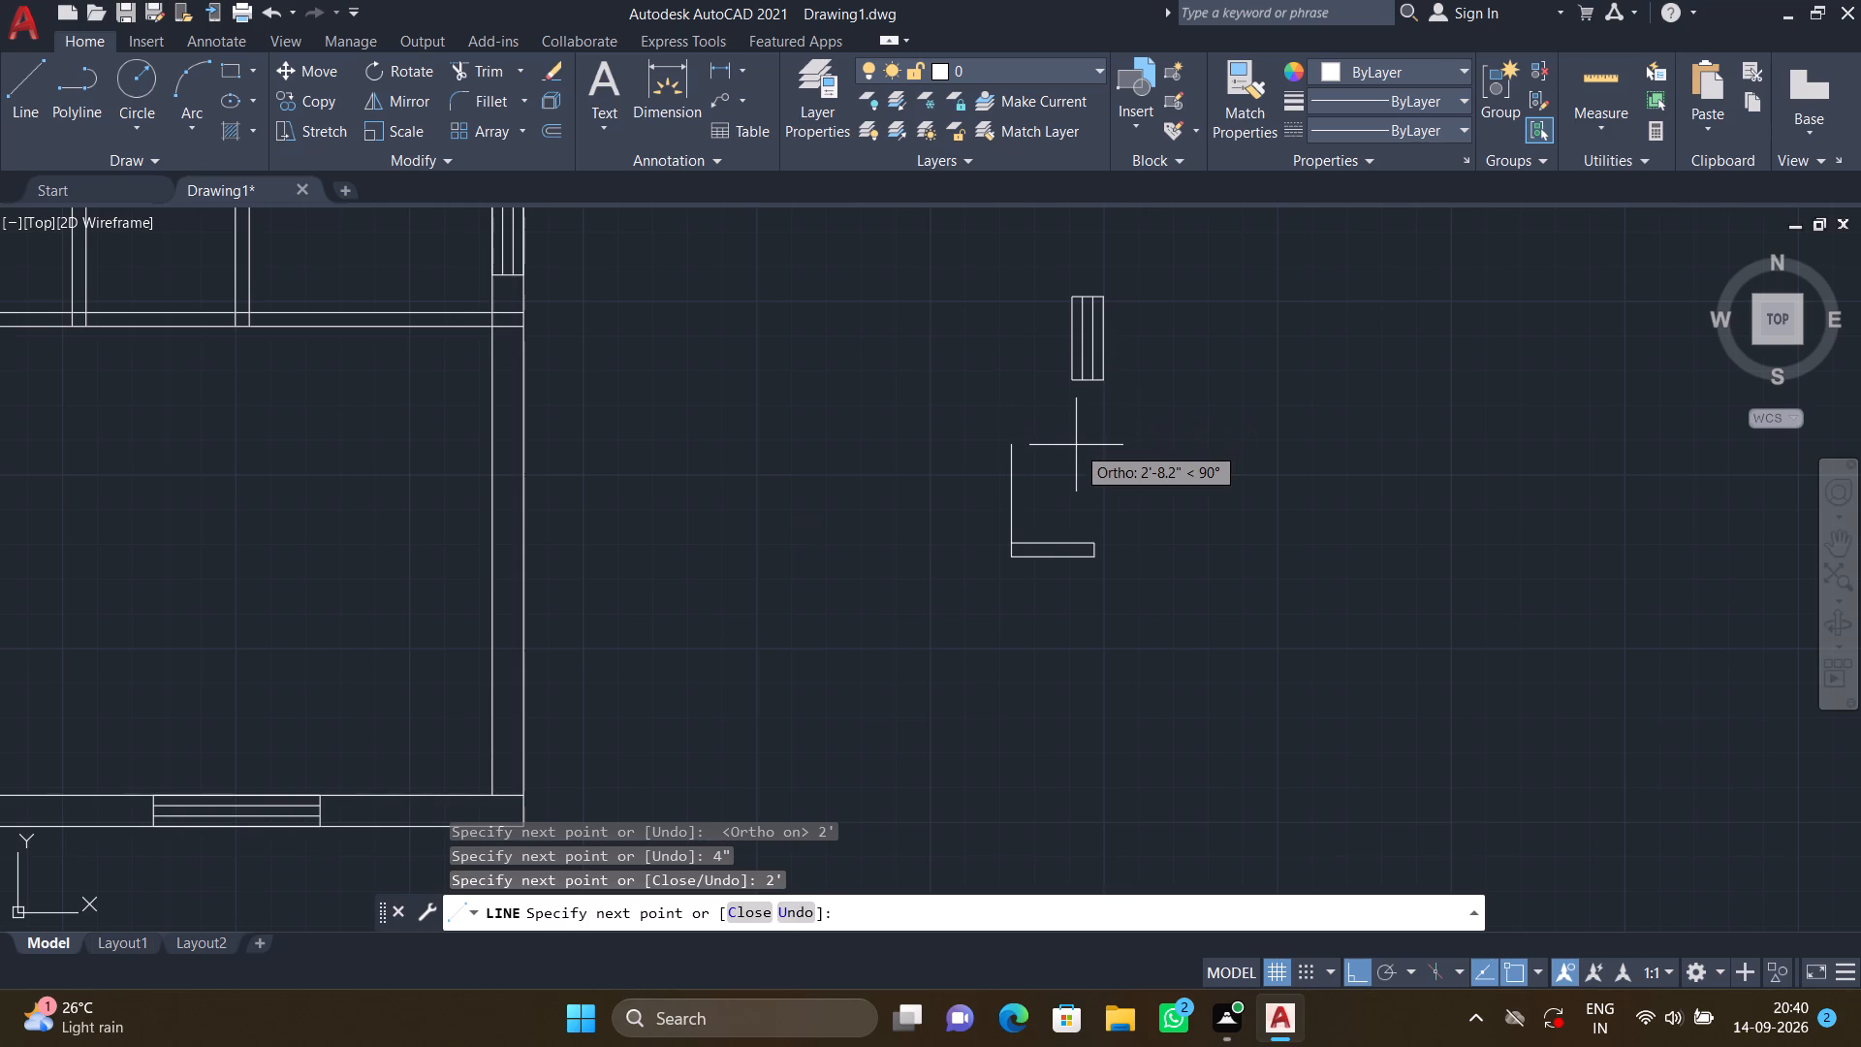
text(4")
key(Return)
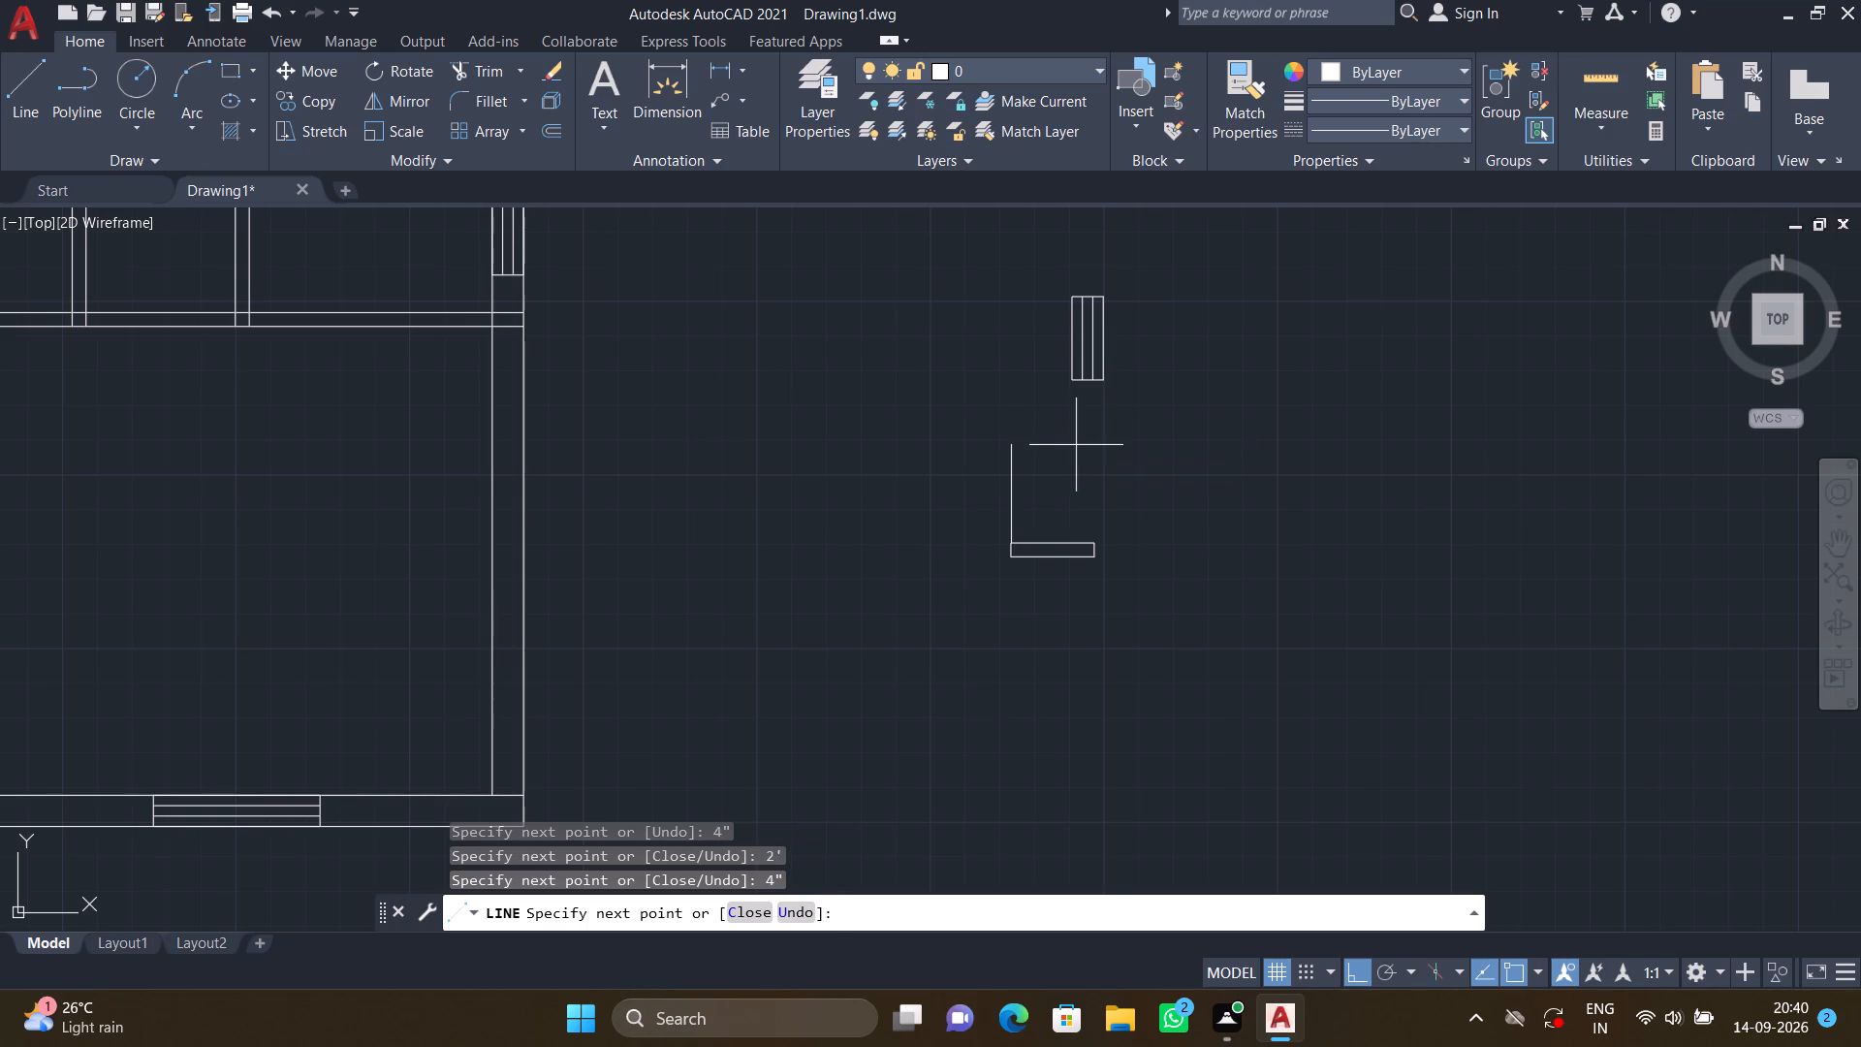
key(Return)
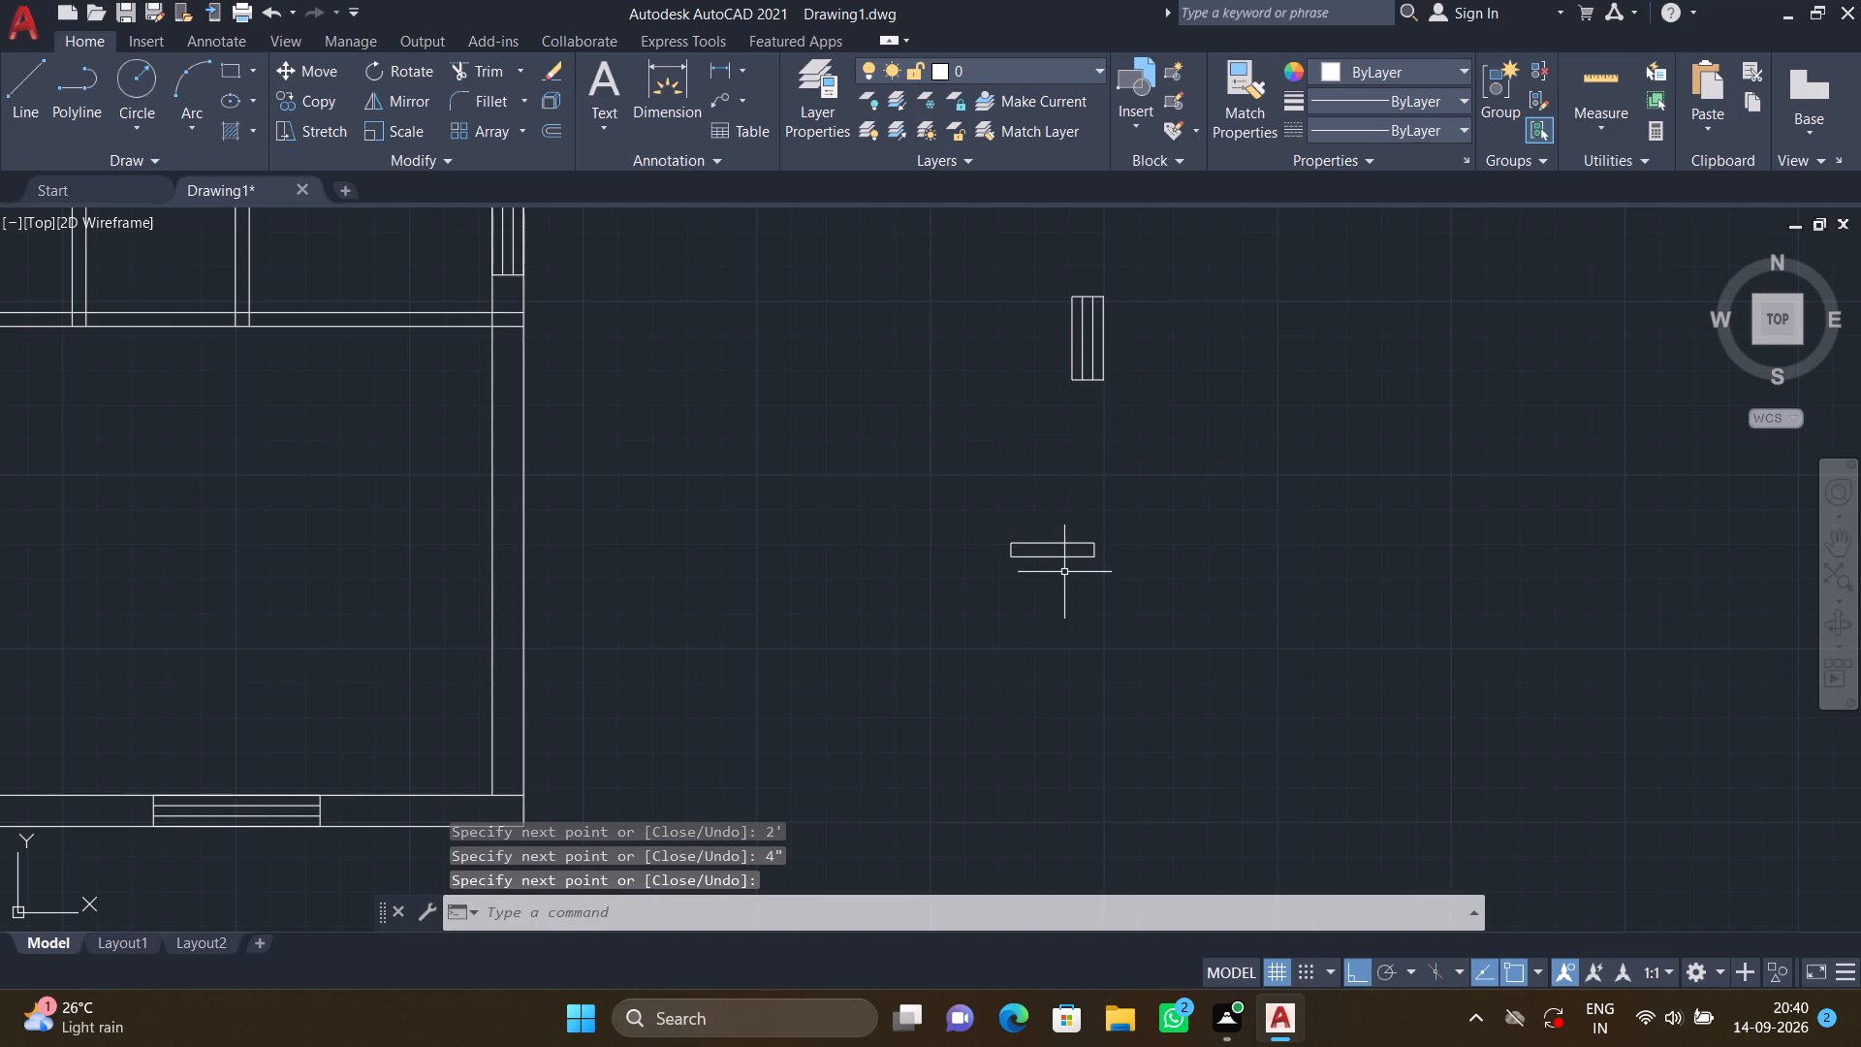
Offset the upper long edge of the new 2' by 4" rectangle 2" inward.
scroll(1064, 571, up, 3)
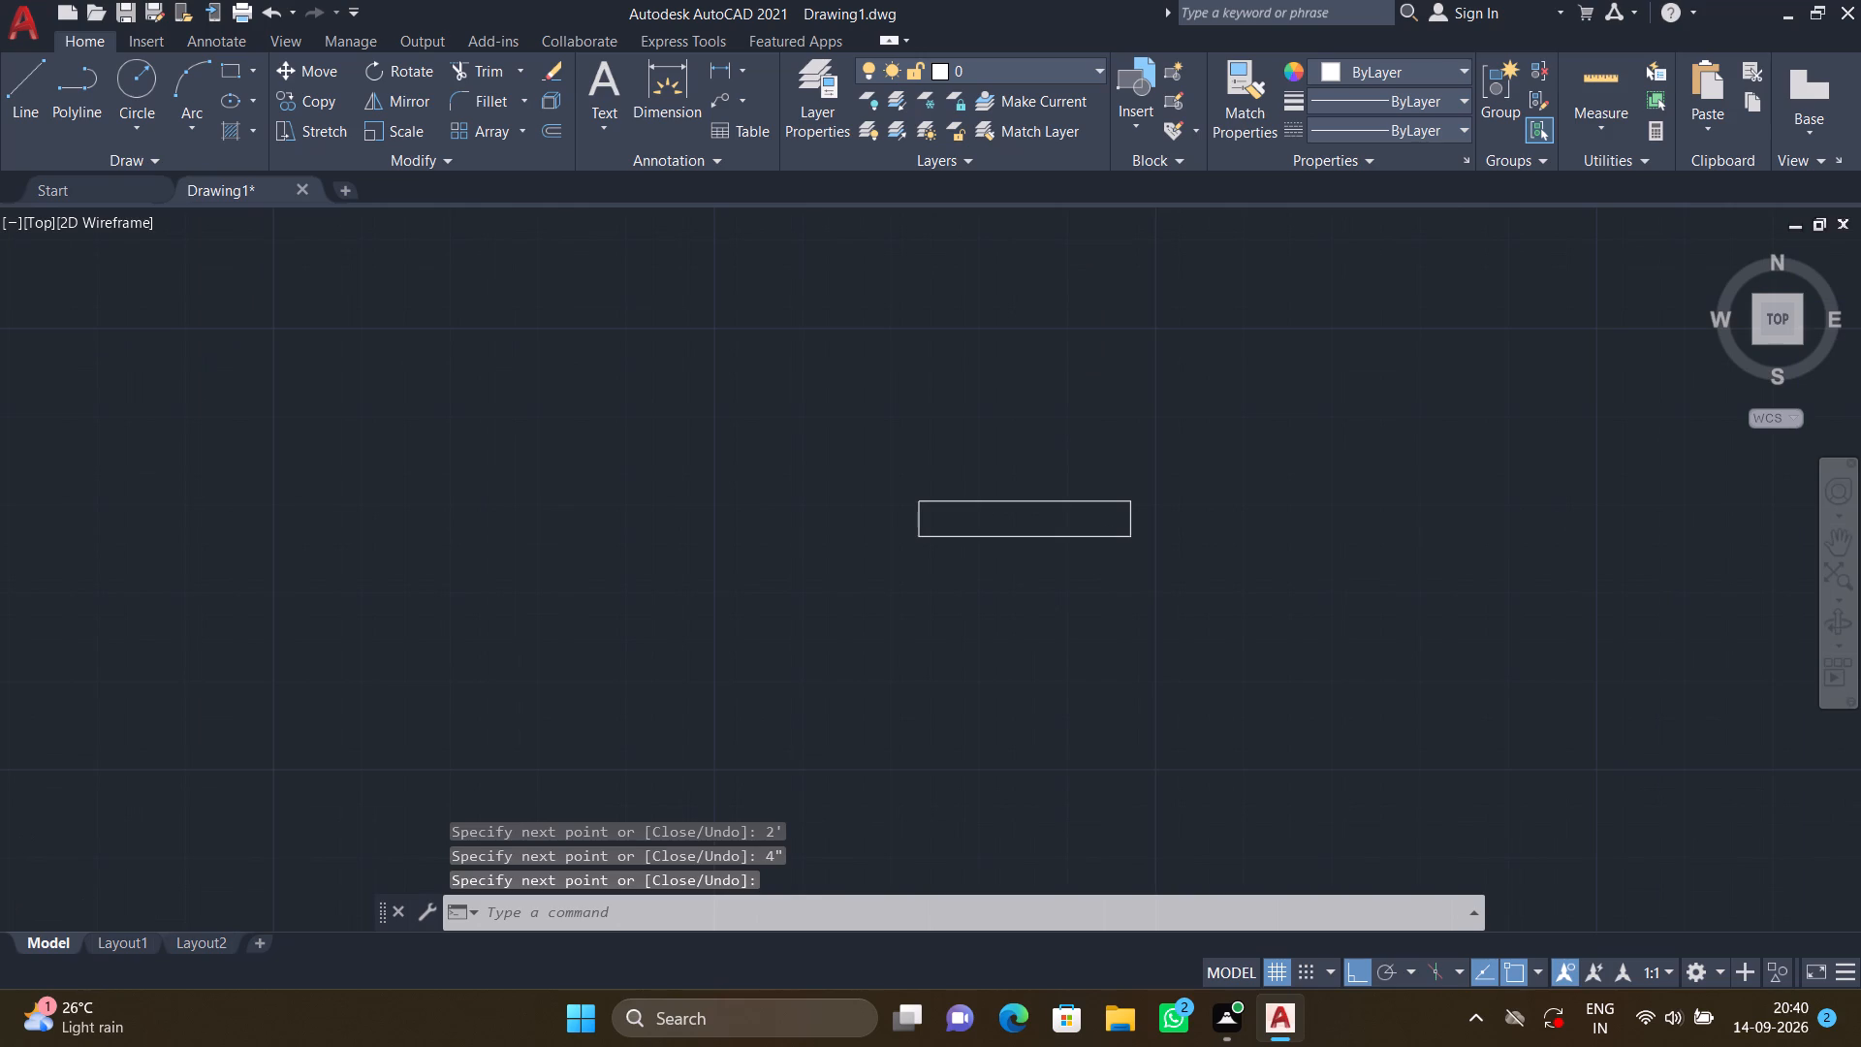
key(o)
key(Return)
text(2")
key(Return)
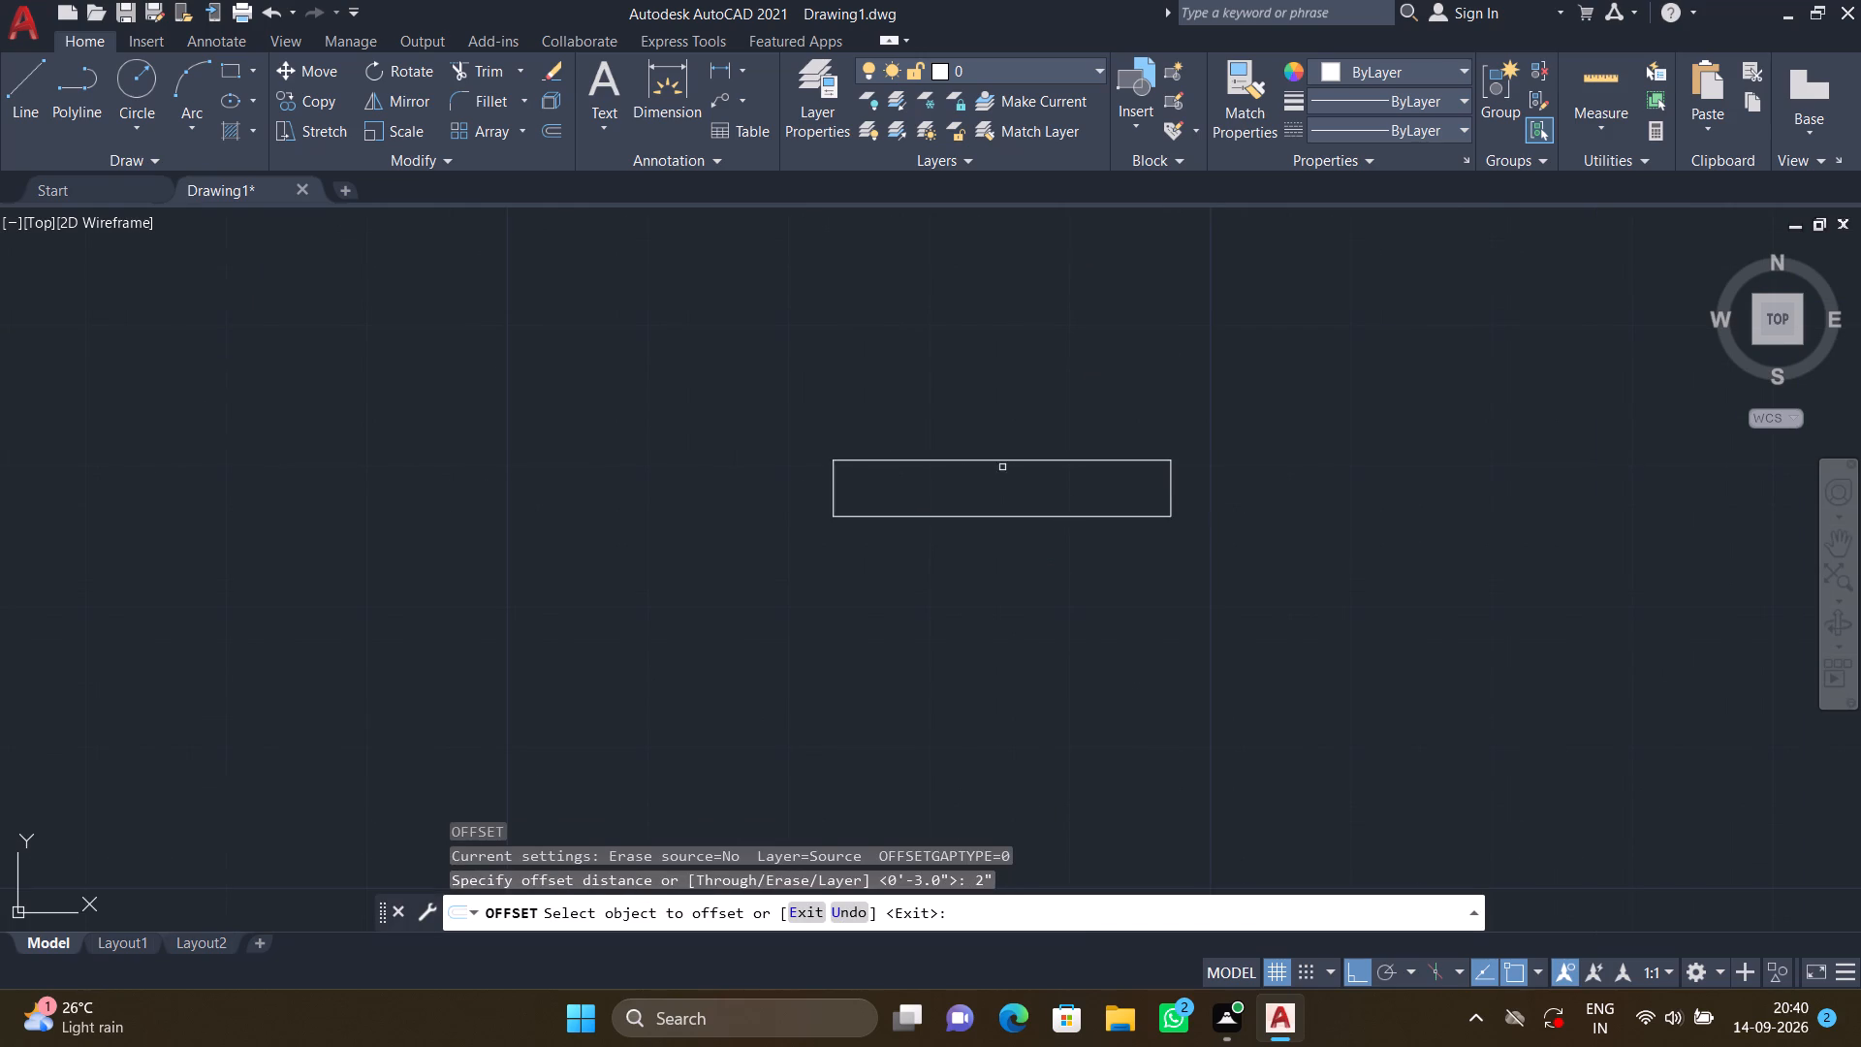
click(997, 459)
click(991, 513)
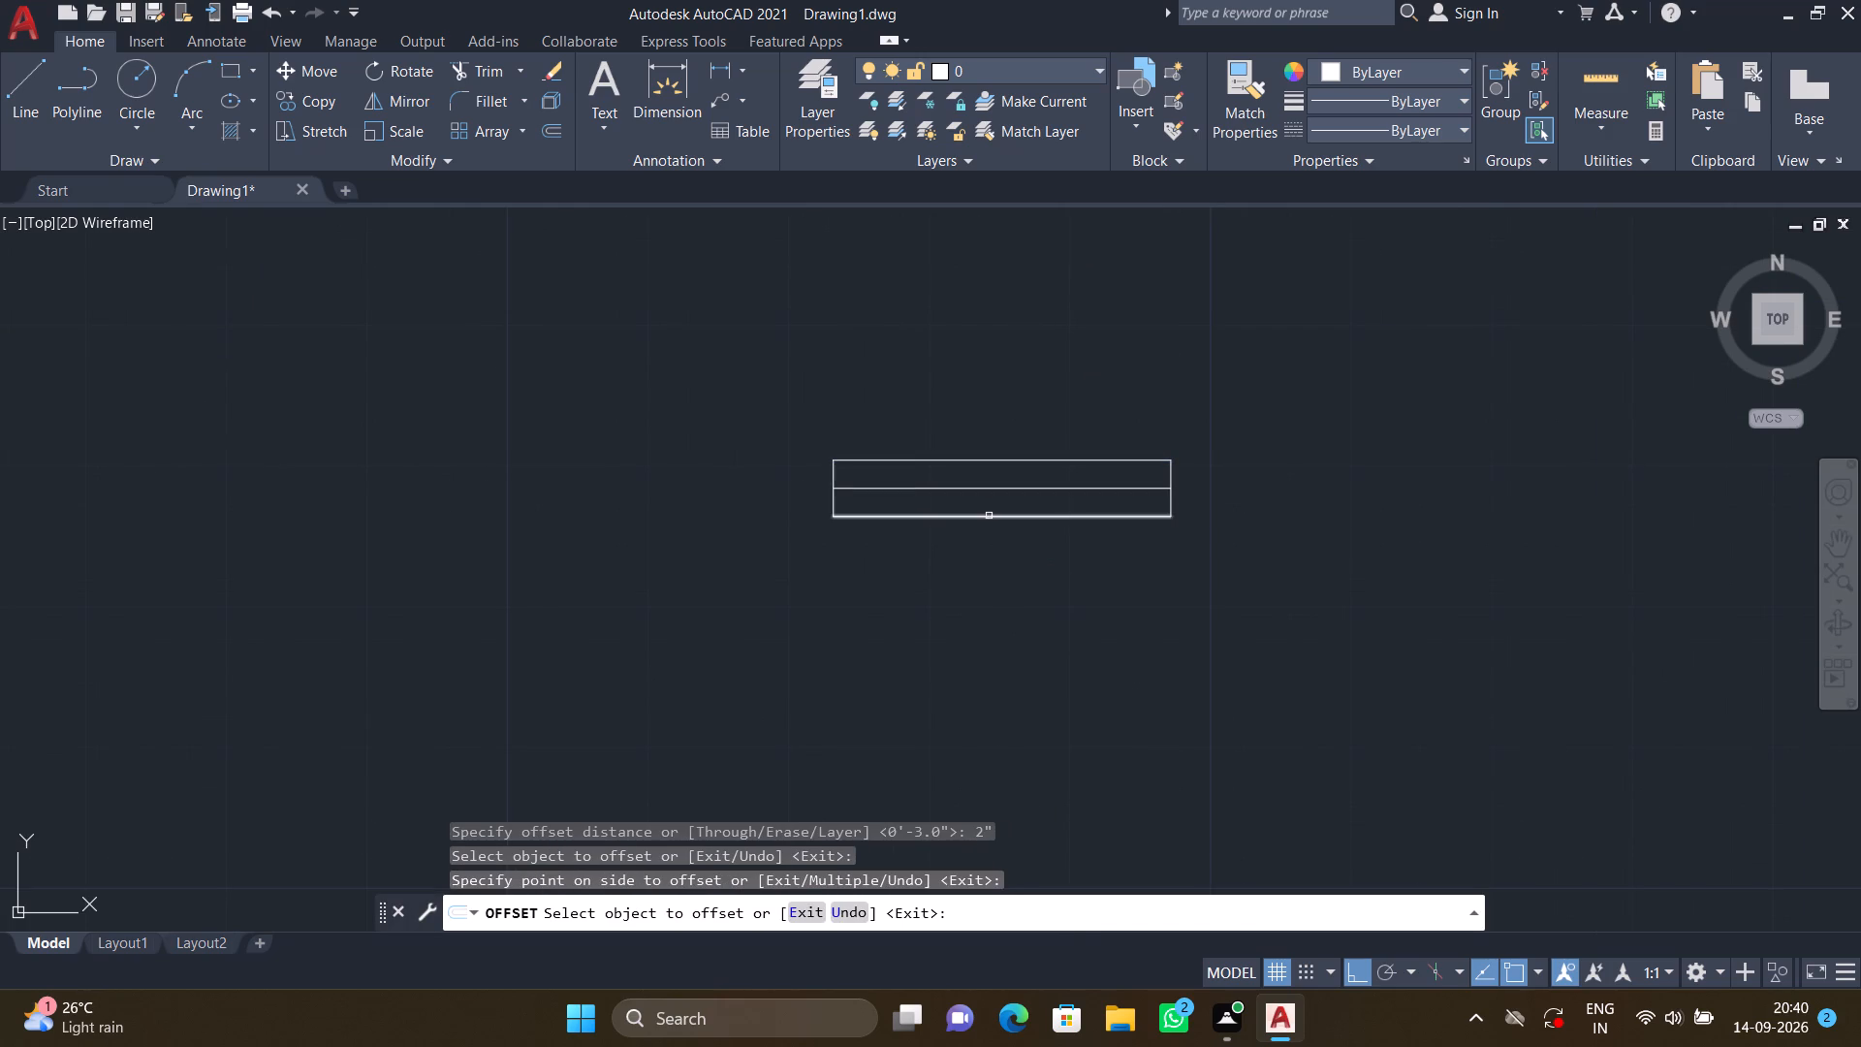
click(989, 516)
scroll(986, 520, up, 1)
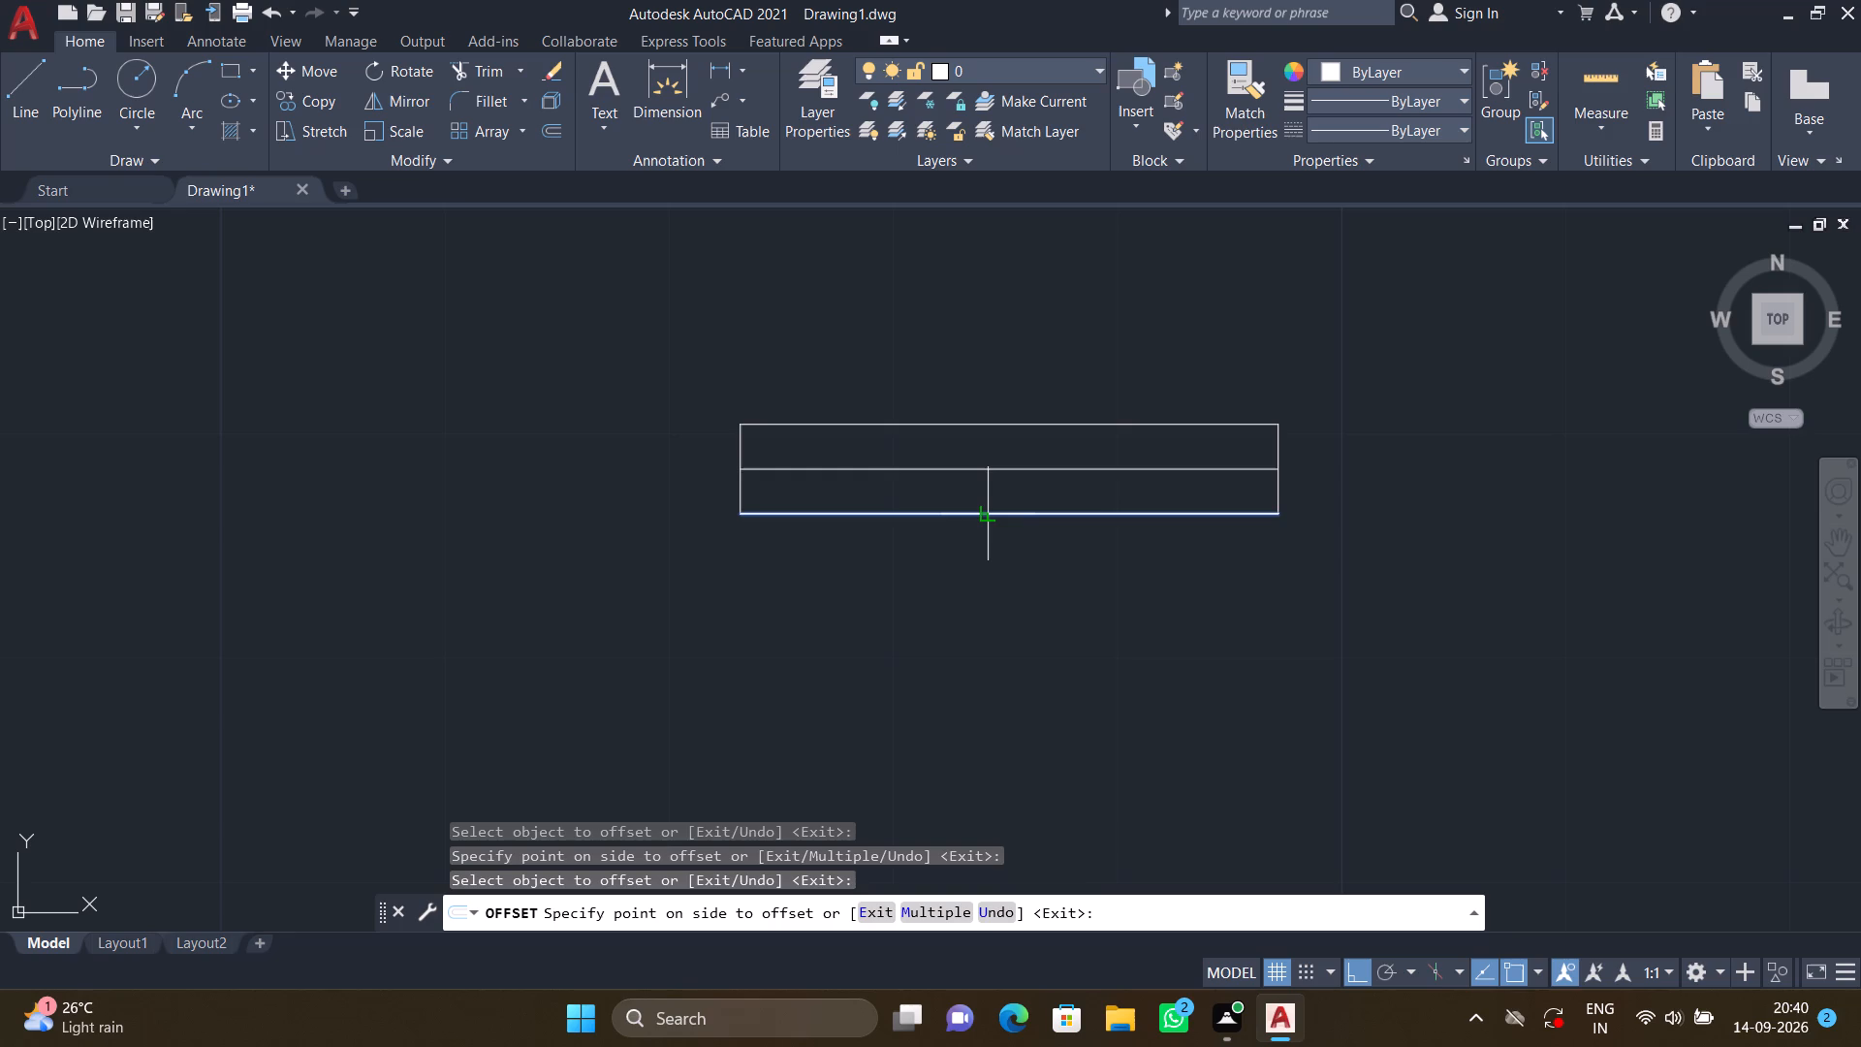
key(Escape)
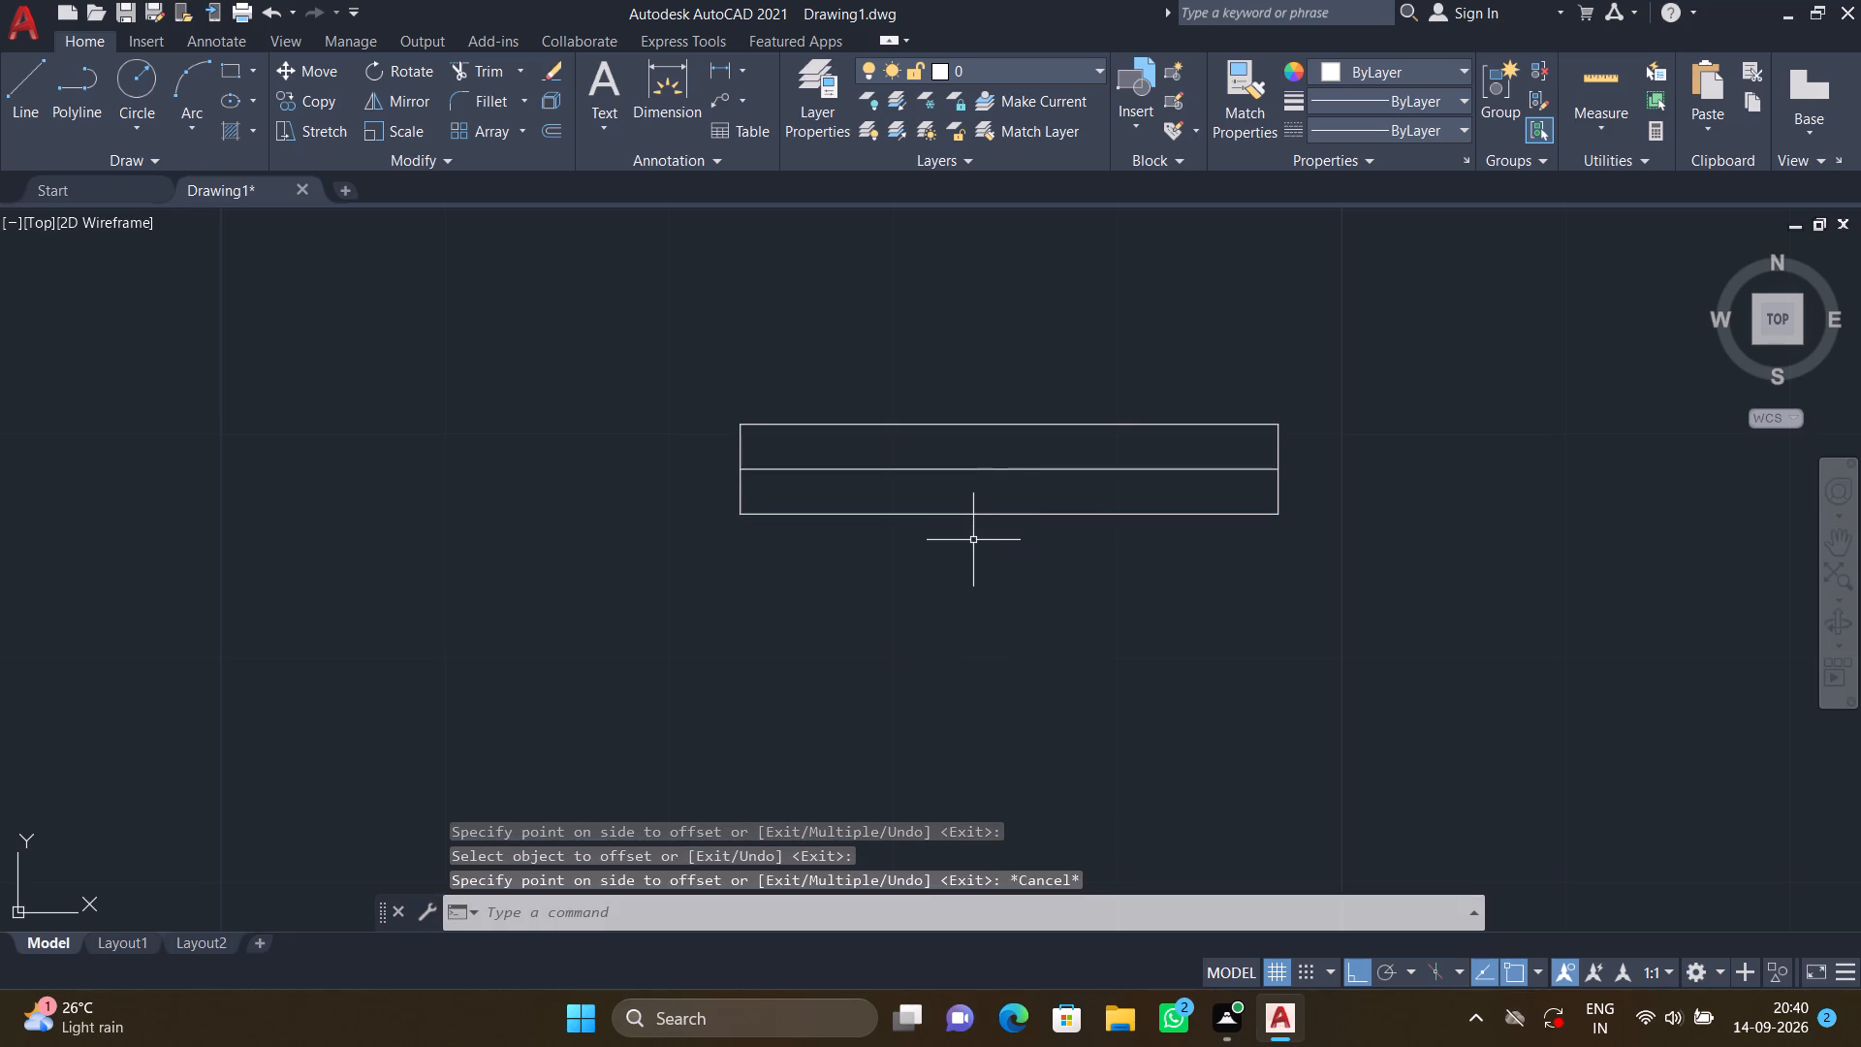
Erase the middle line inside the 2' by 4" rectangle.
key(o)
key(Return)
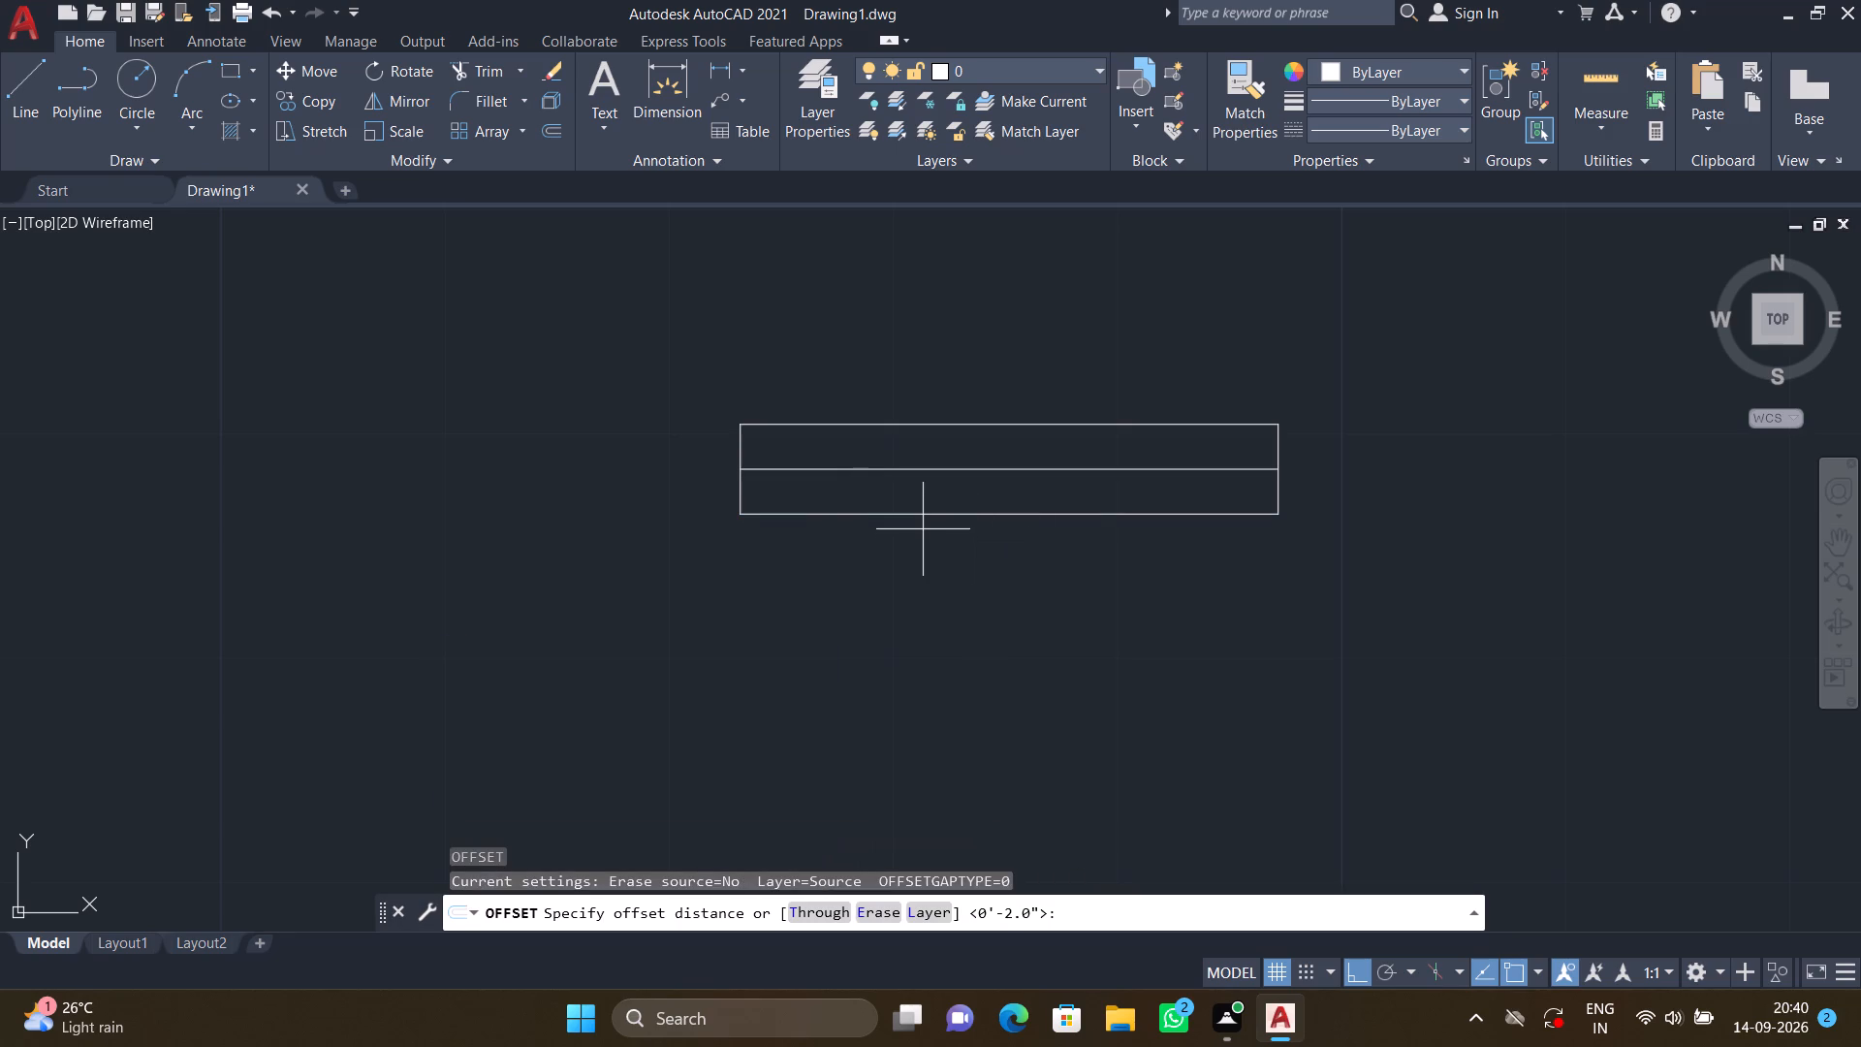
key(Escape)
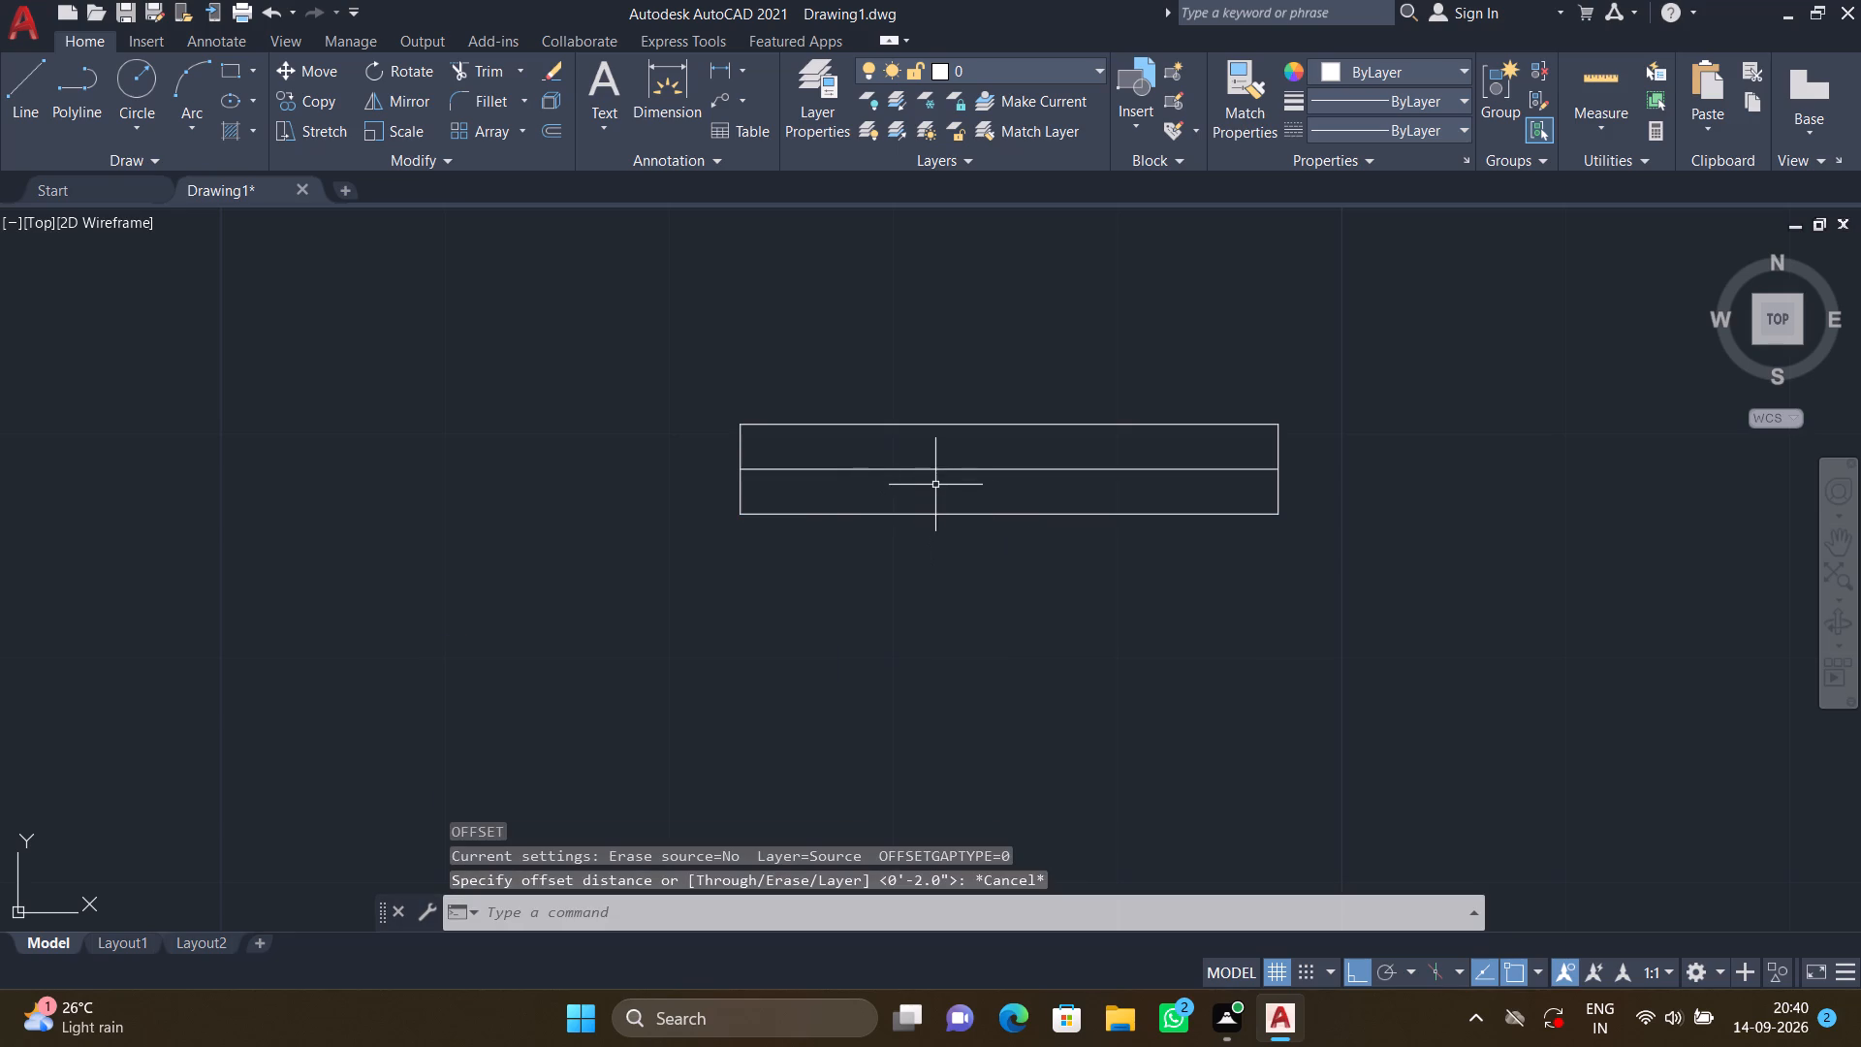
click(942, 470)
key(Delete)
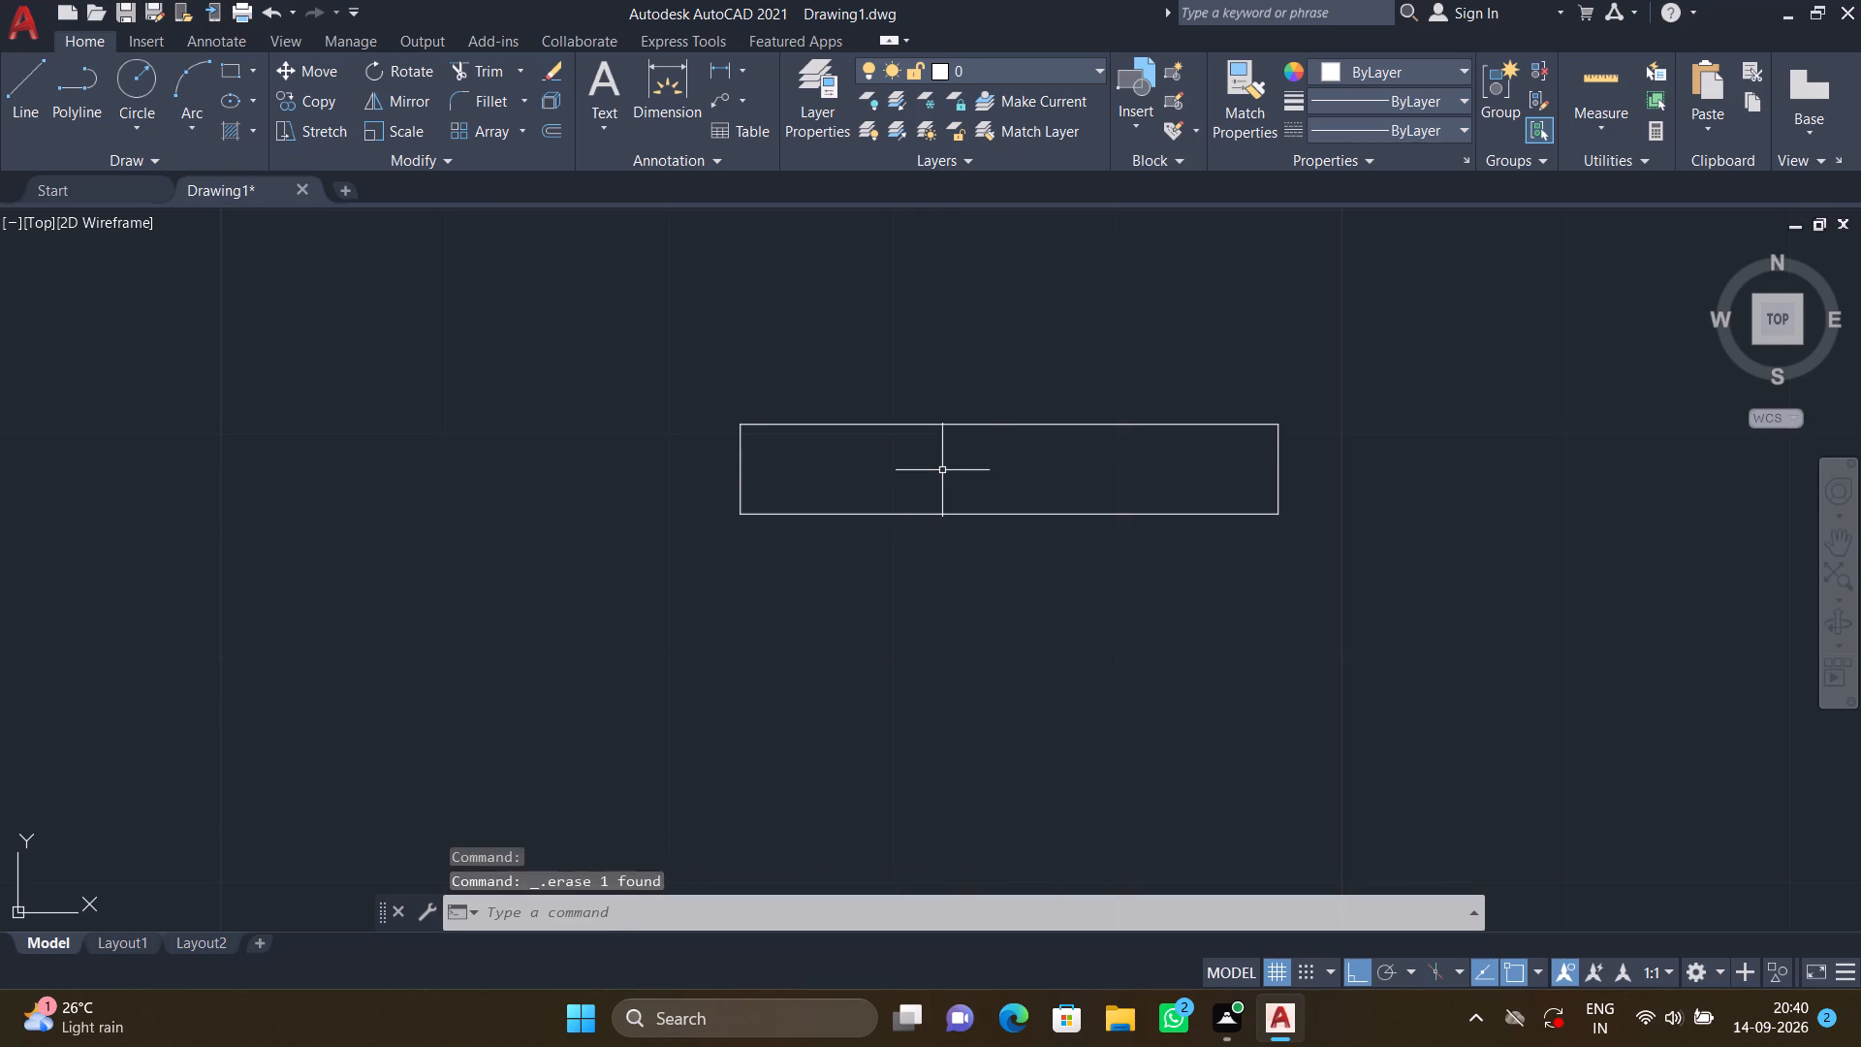
Offset both long edges of the 2' by 4" rectangle 1.5" inward to form the partition window symbol.
key(o)
key(Return)
text(1.5")
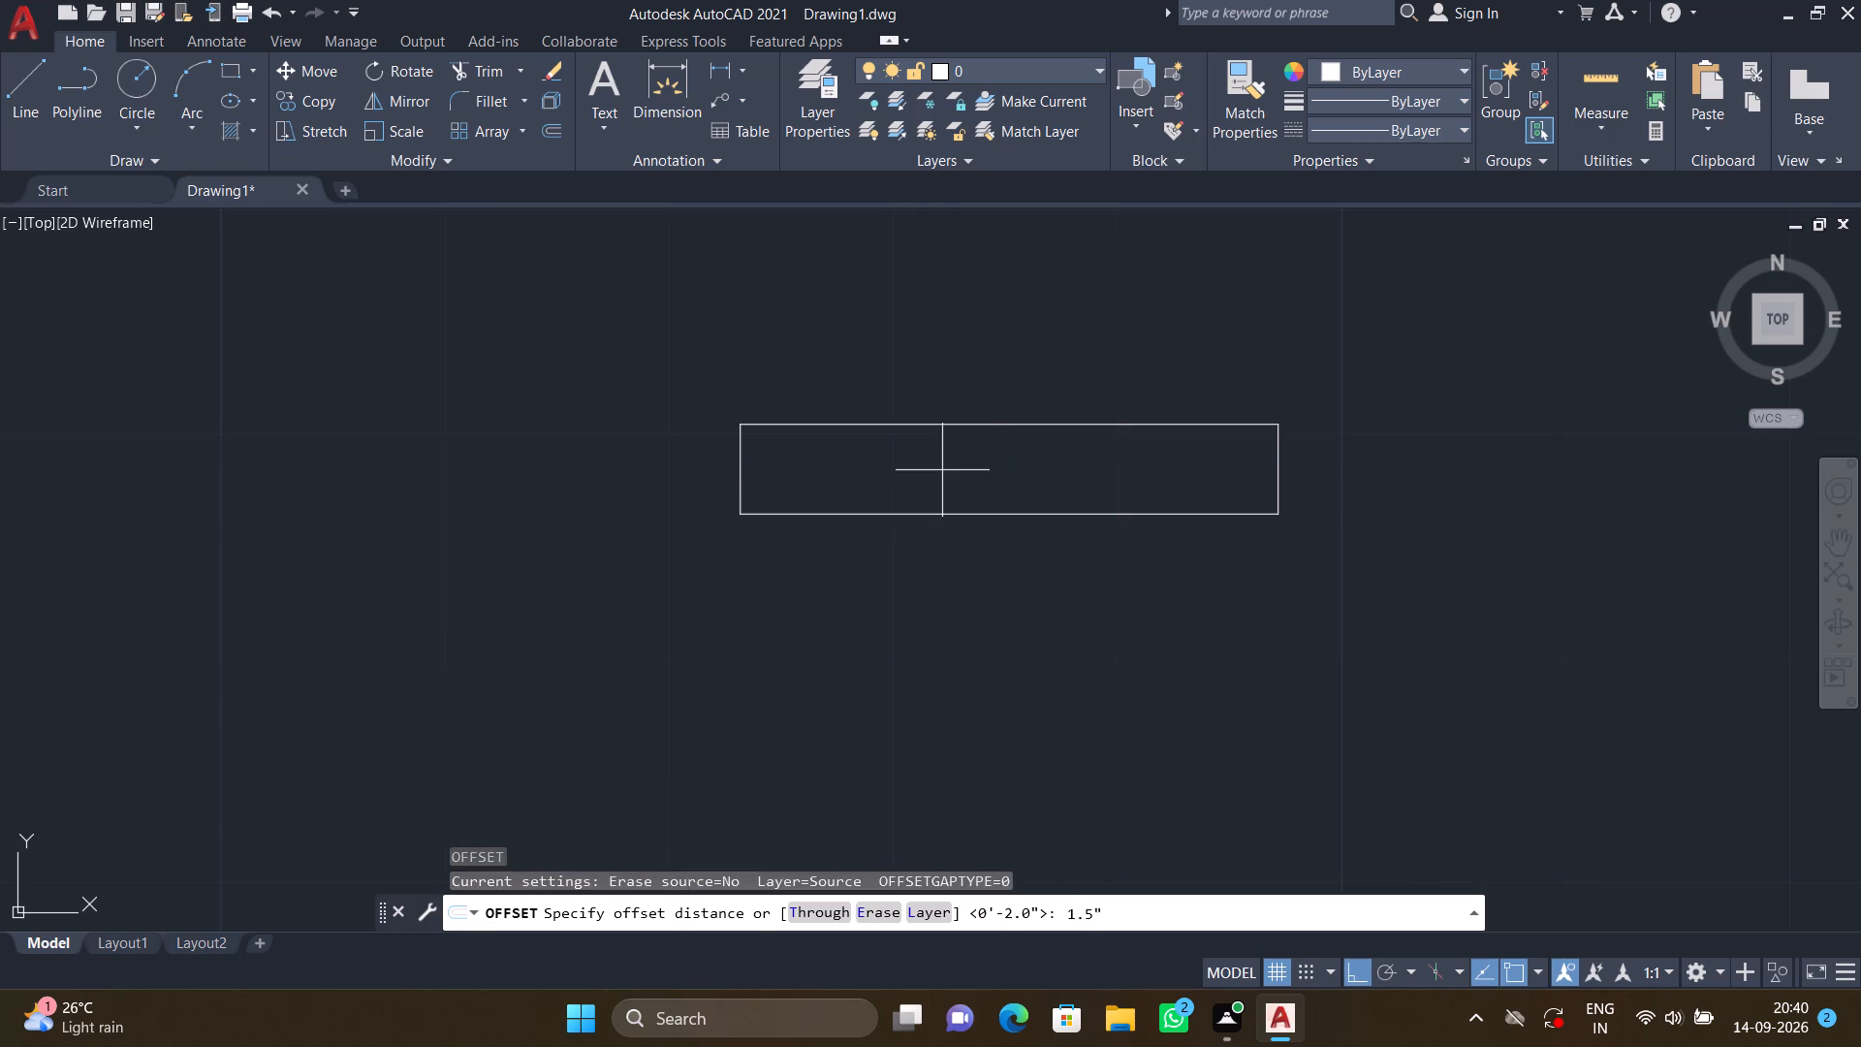
key(Return)
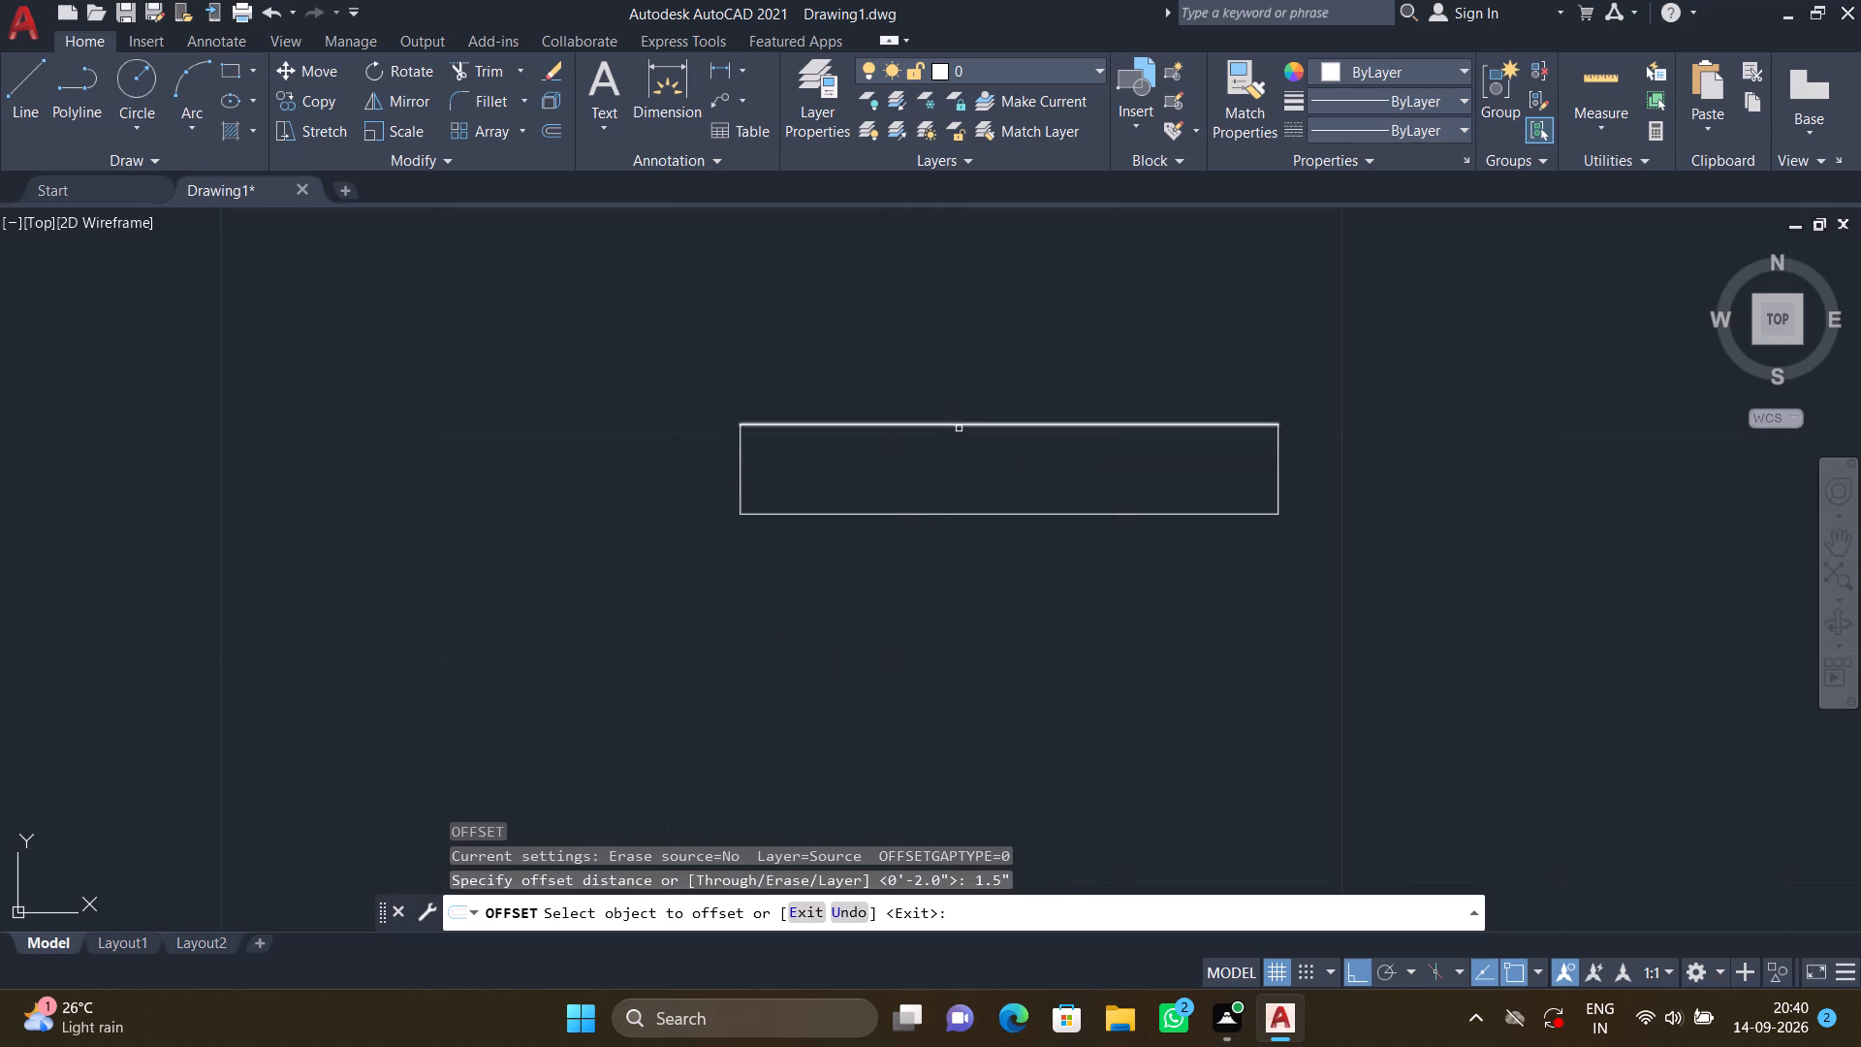
click(959, 425)
click(951, 451)
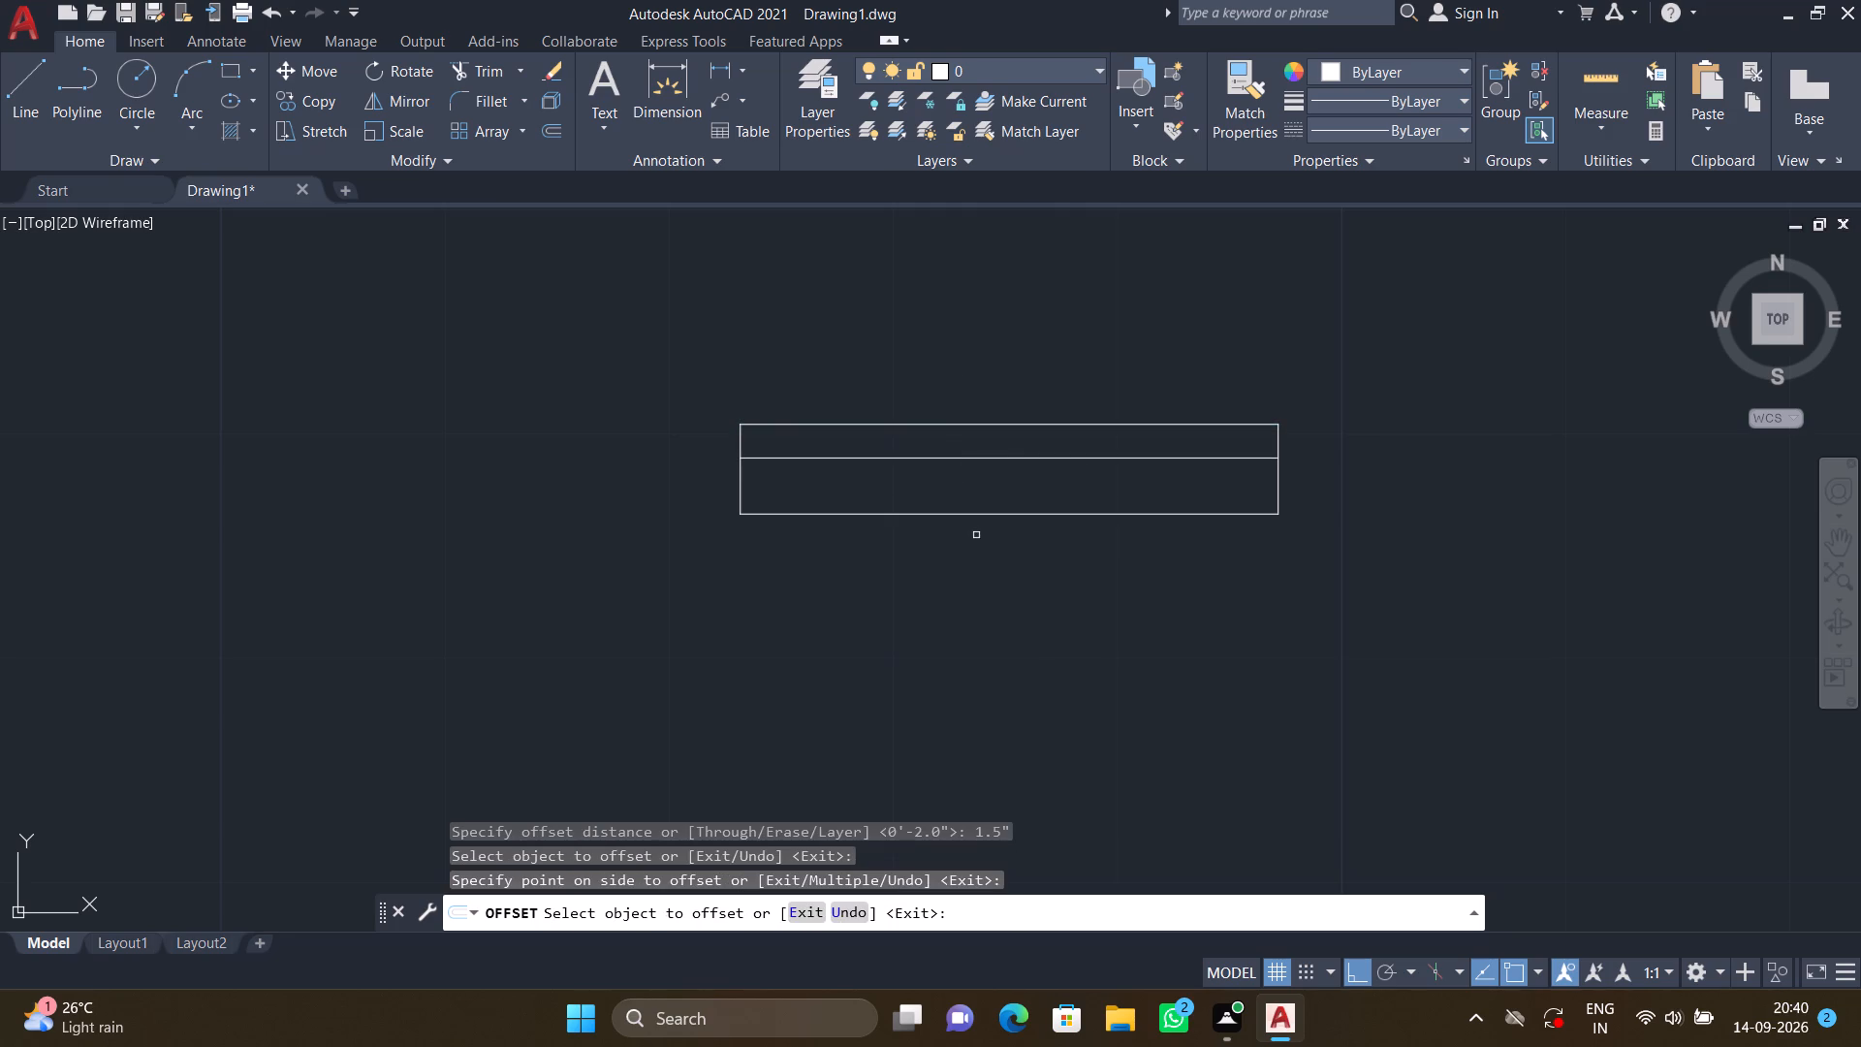
click(976, 515)
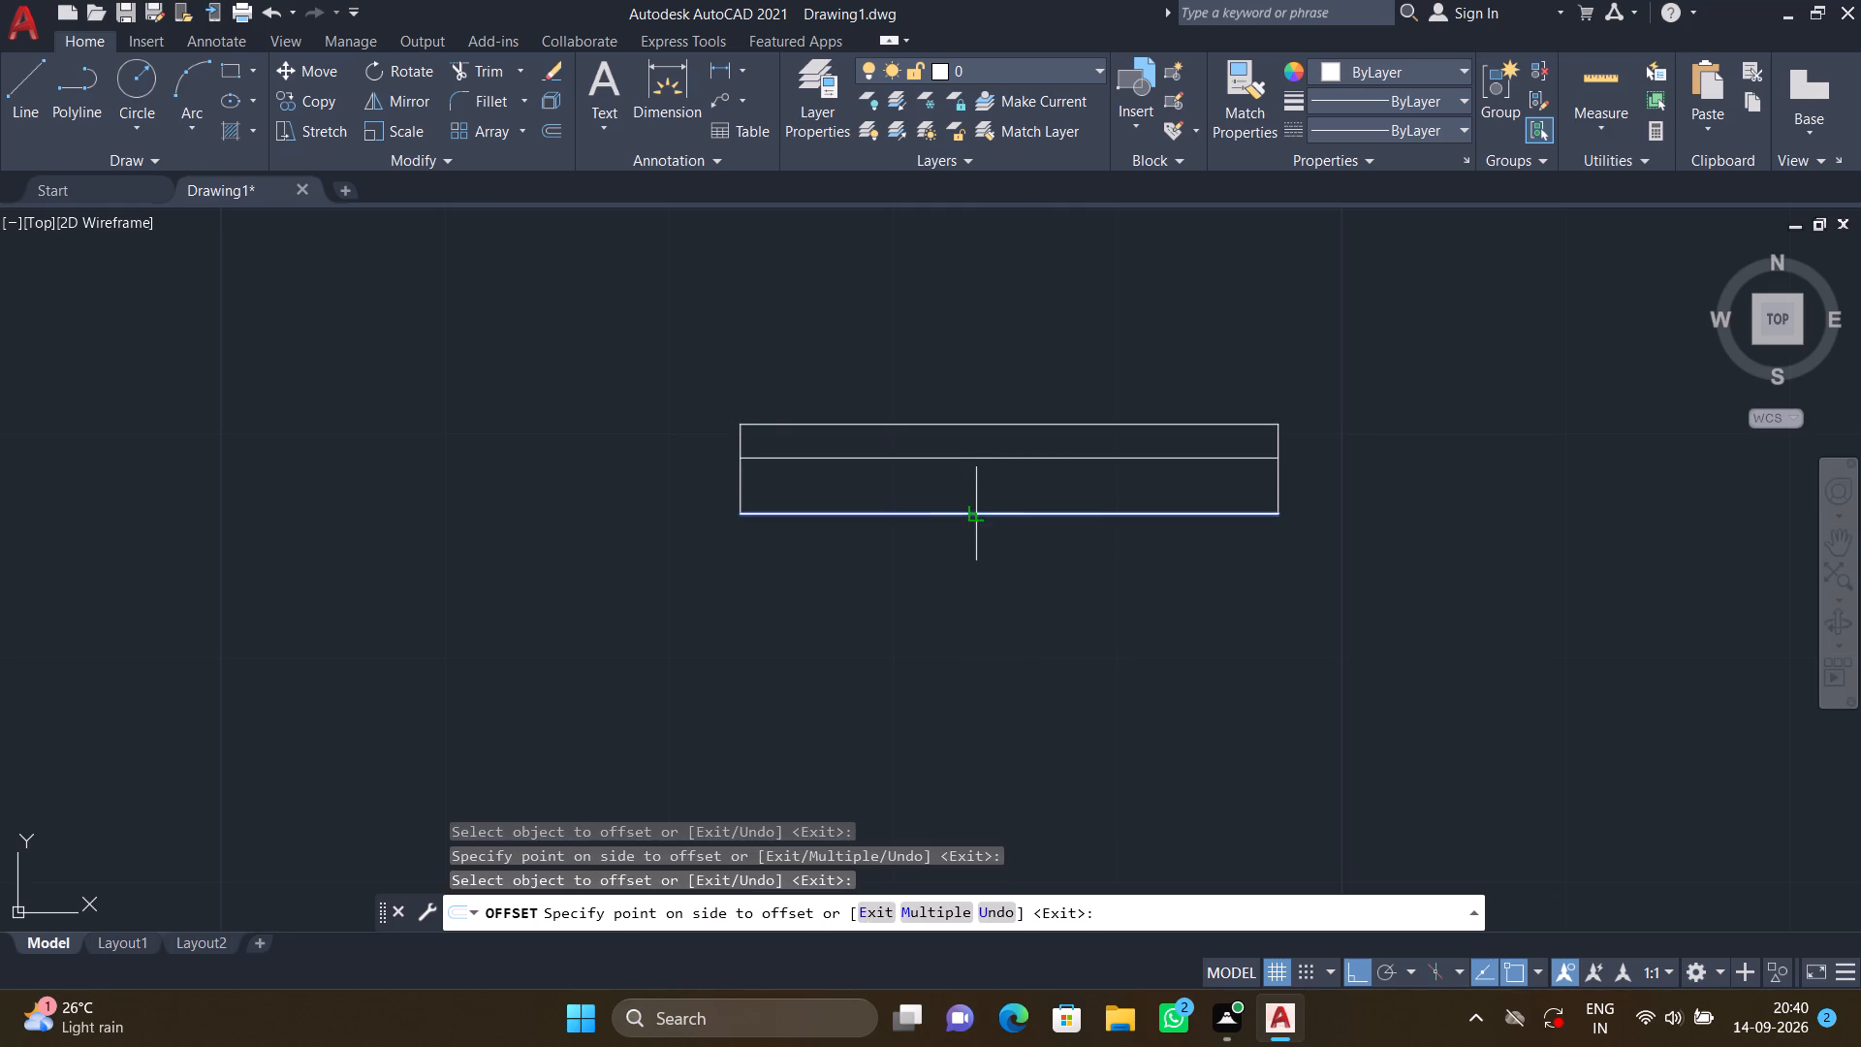
click(976, 486)
key(Return)
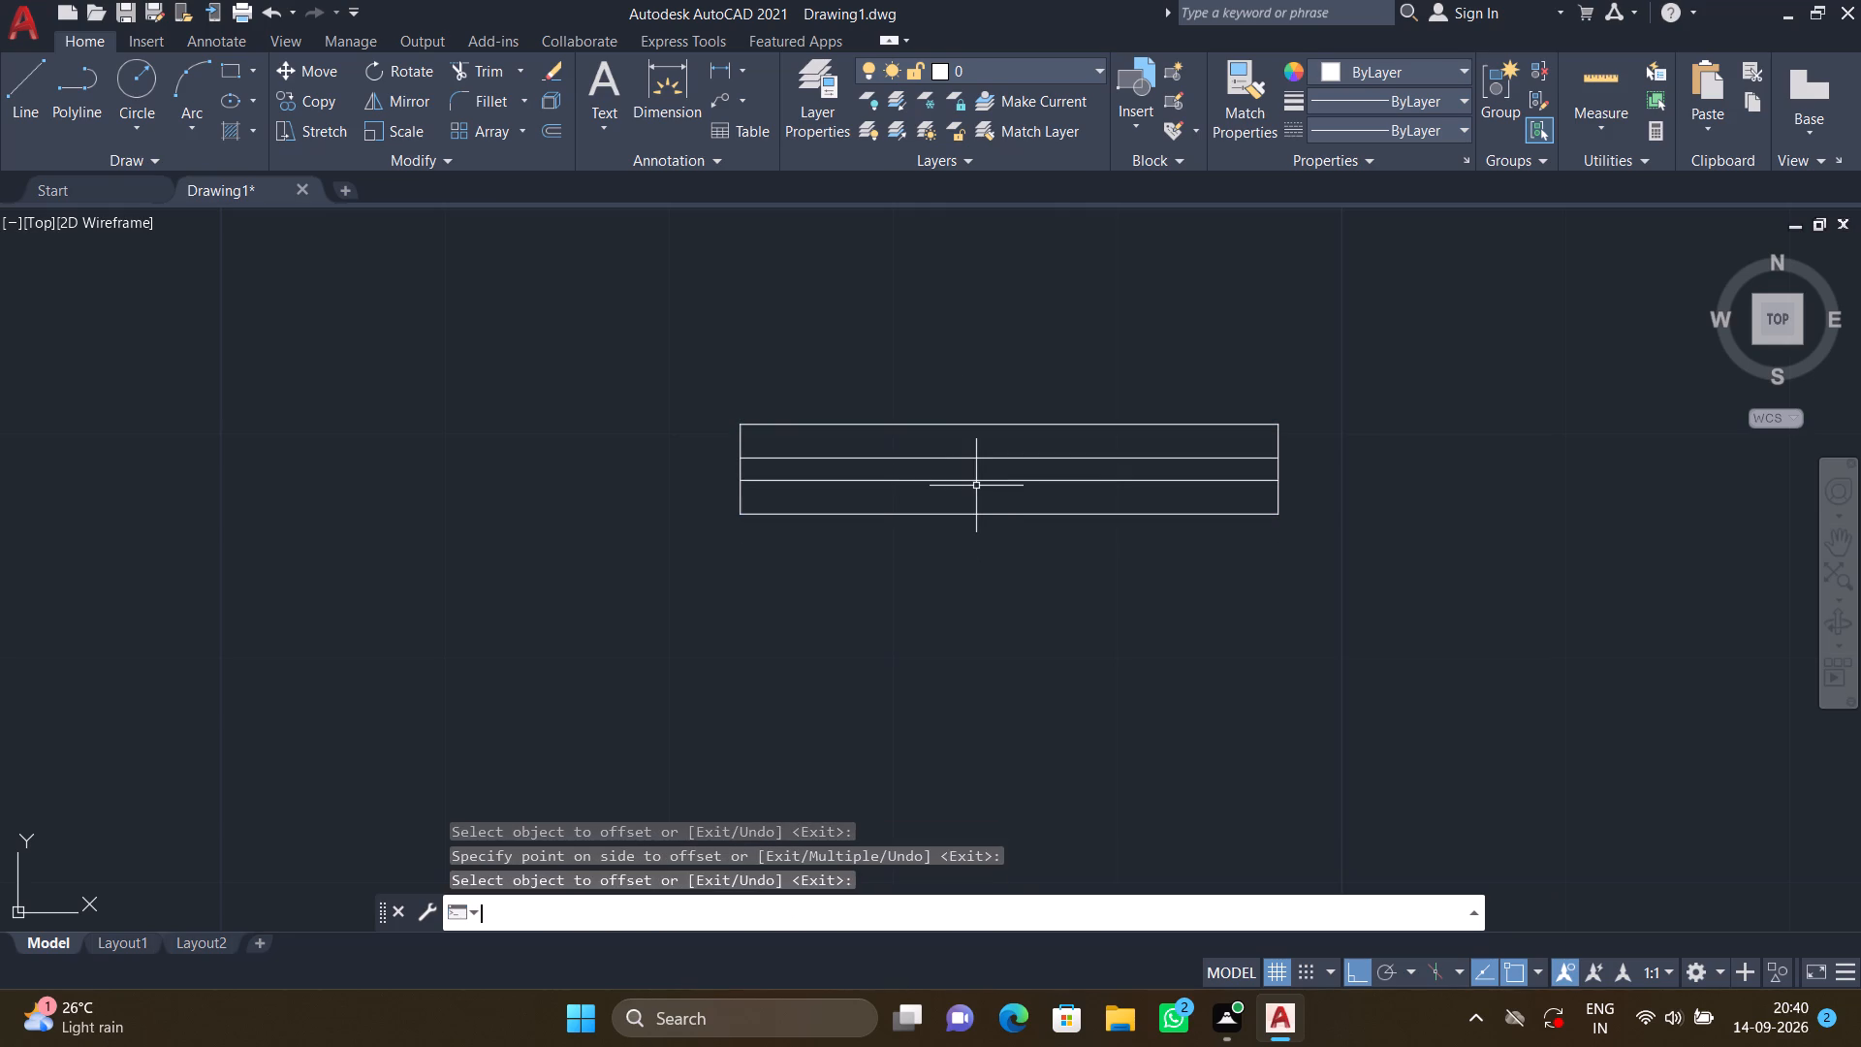
Check the length of the new 4"-thick window symbol with a linear dimension along its upper edge, without placing it.
scroll(990, 493, down, 5)
scroll(1023, 505, up, 2)
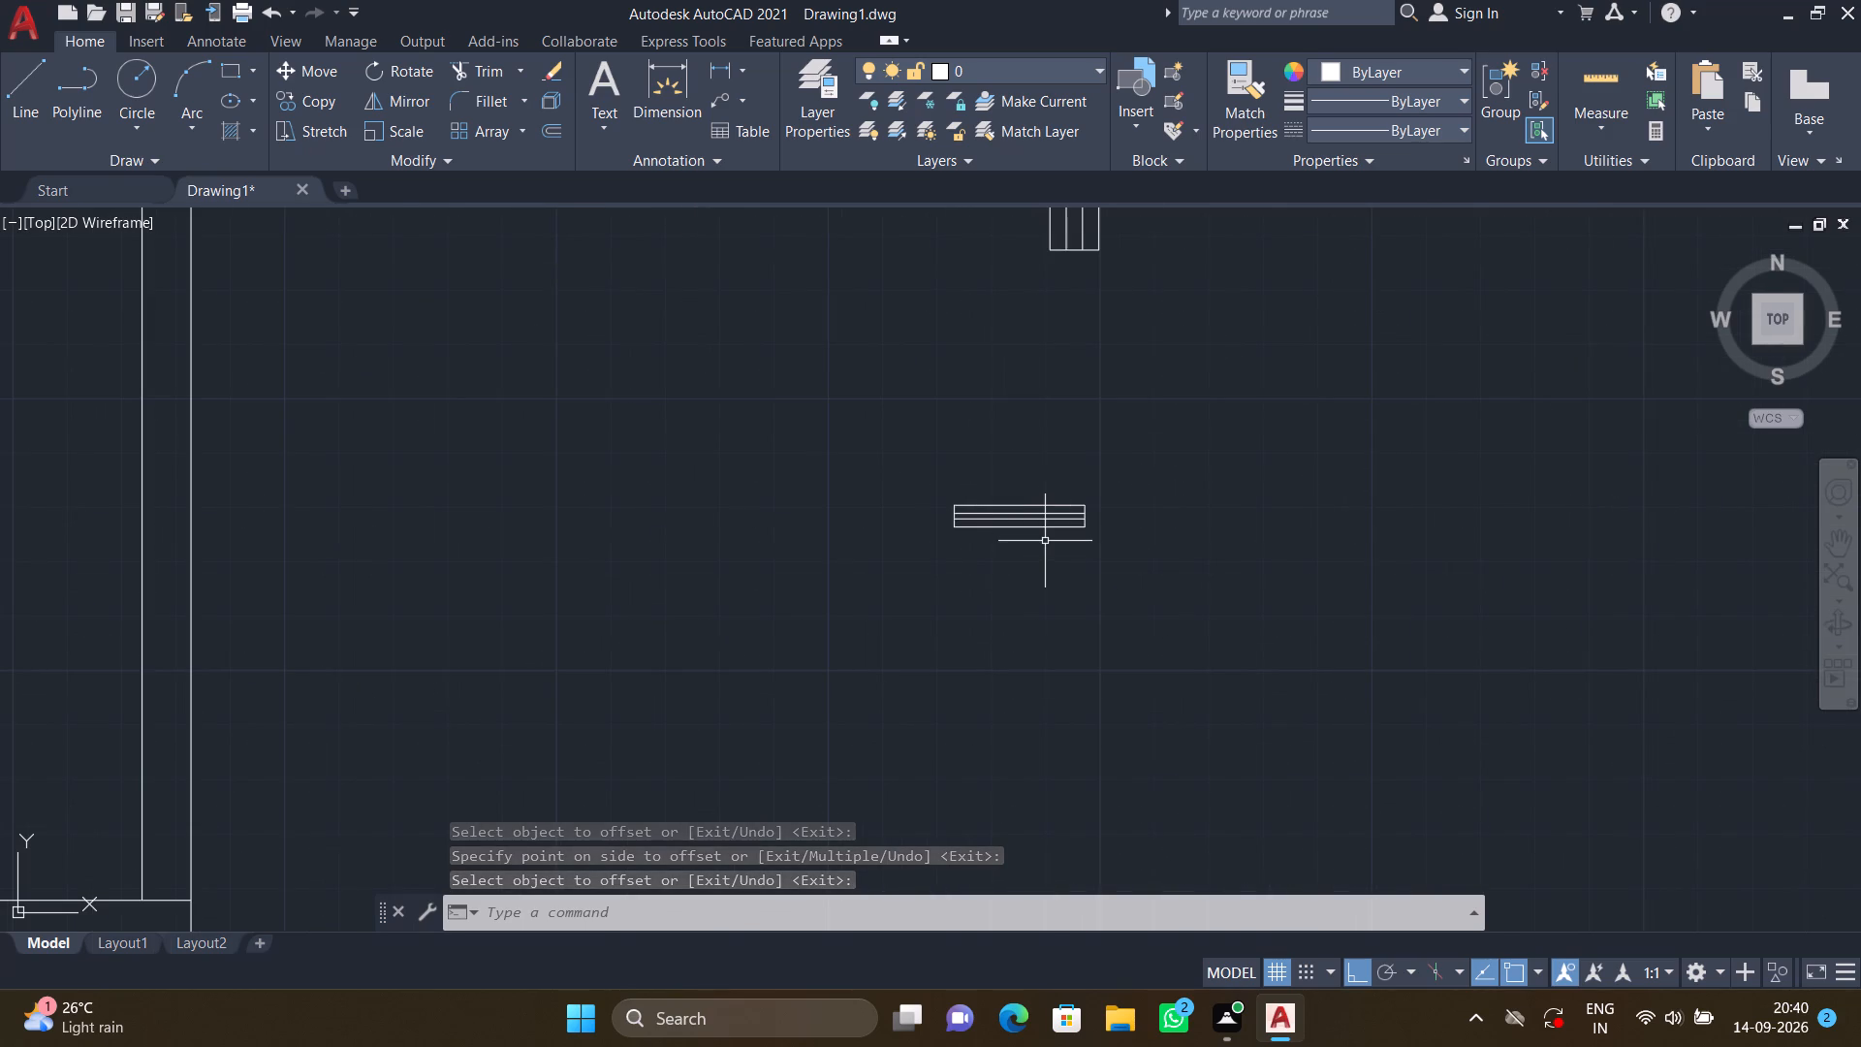
scroll(1042, 537, up, 2)
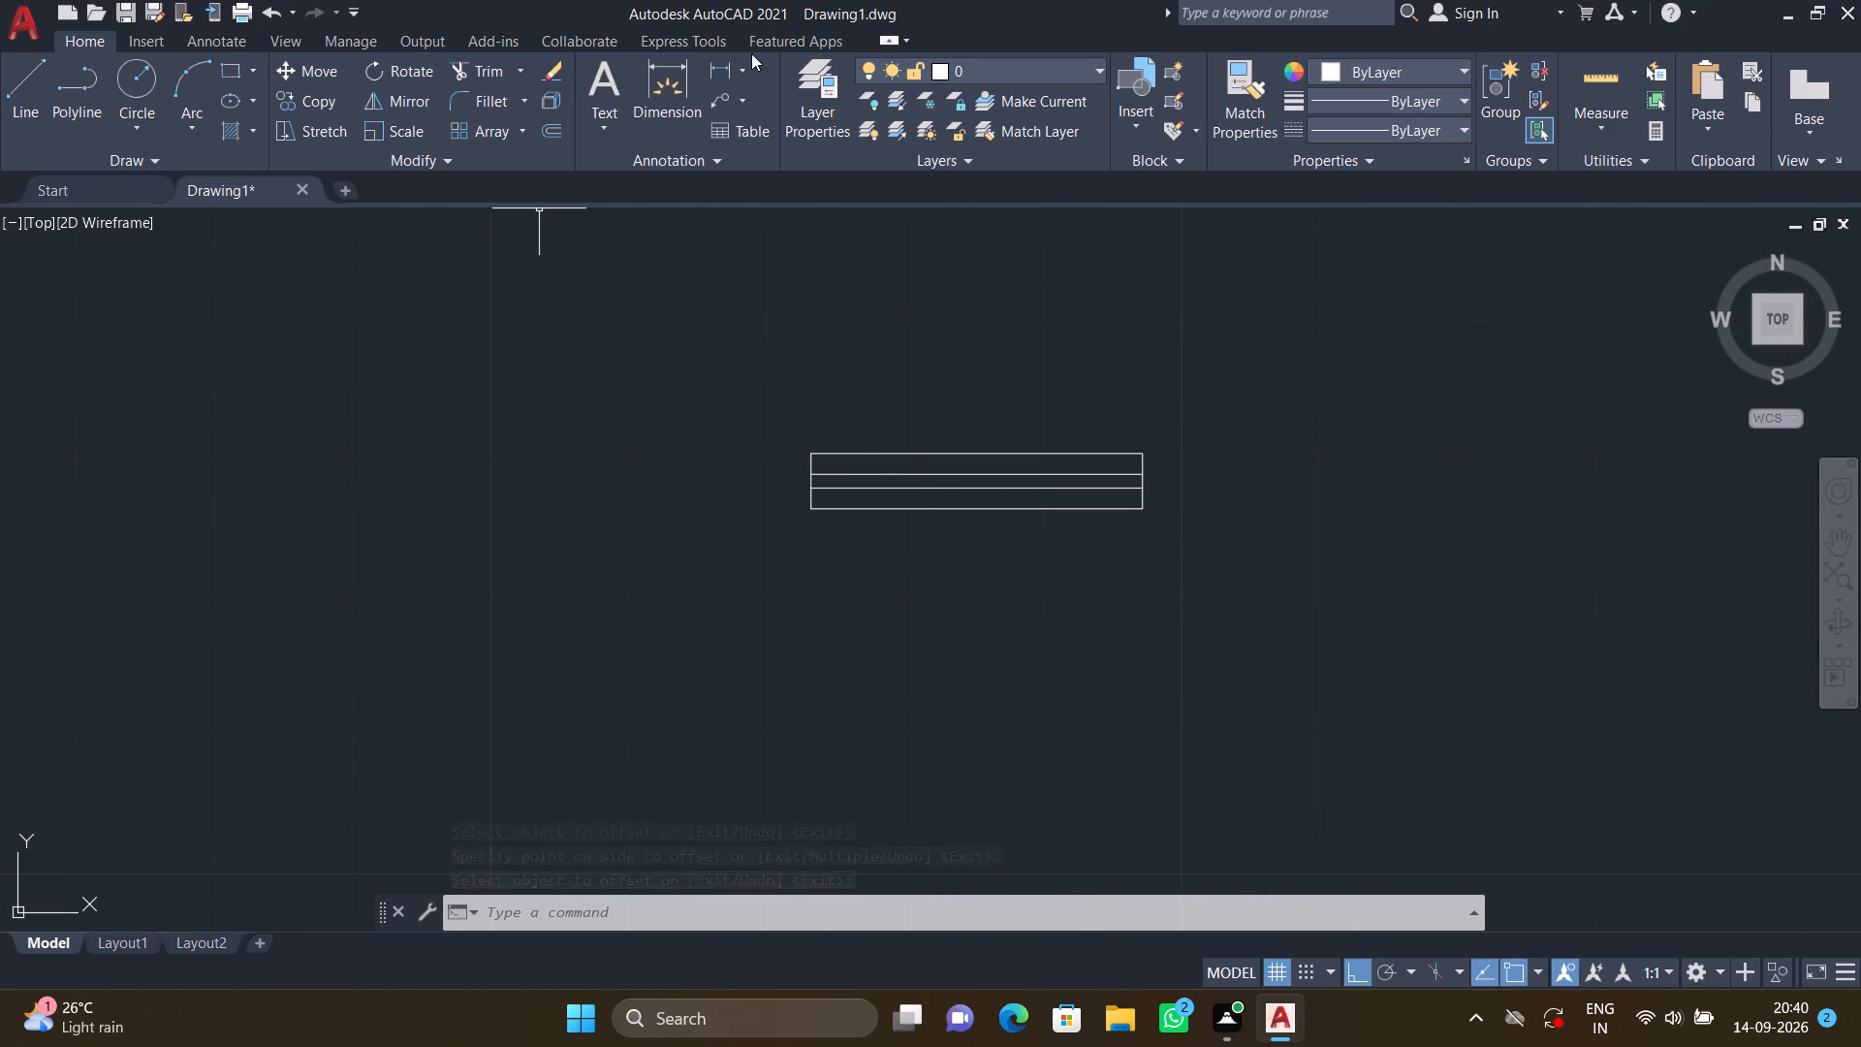
click(741, 66)
click(749, 95)
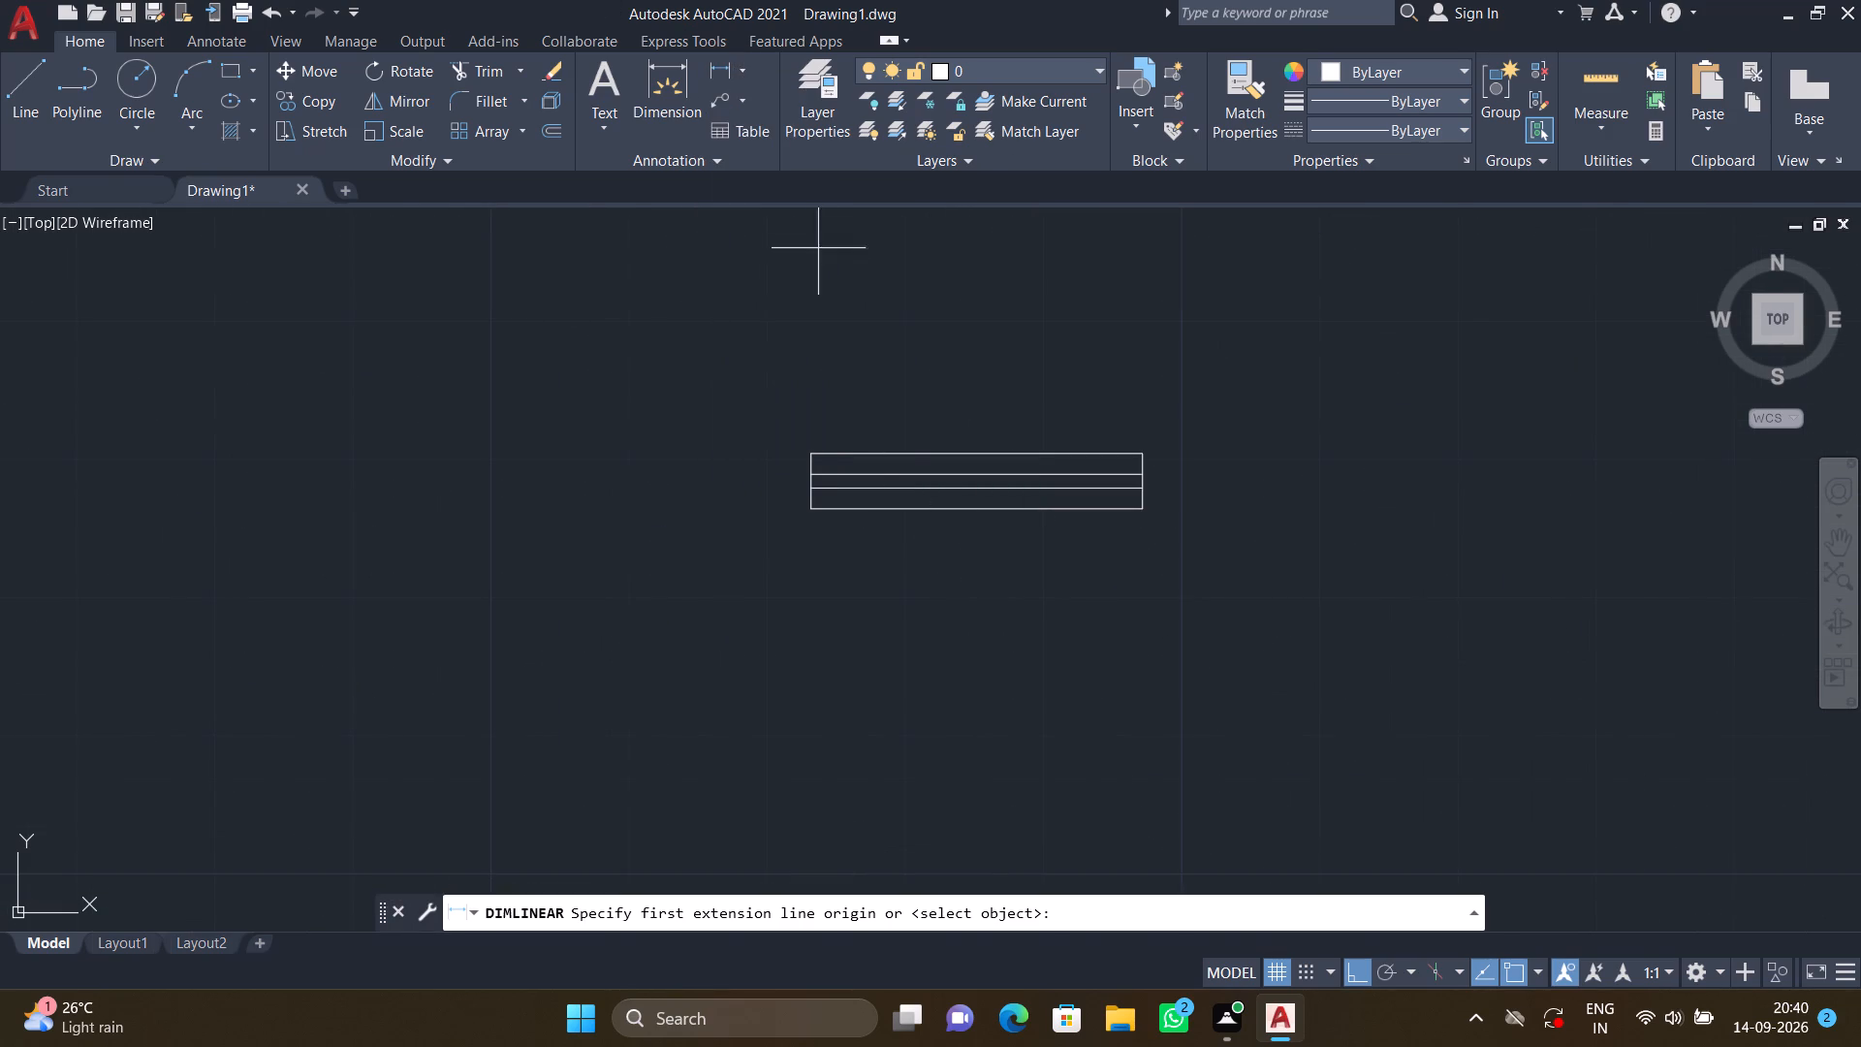
click(817, 450)
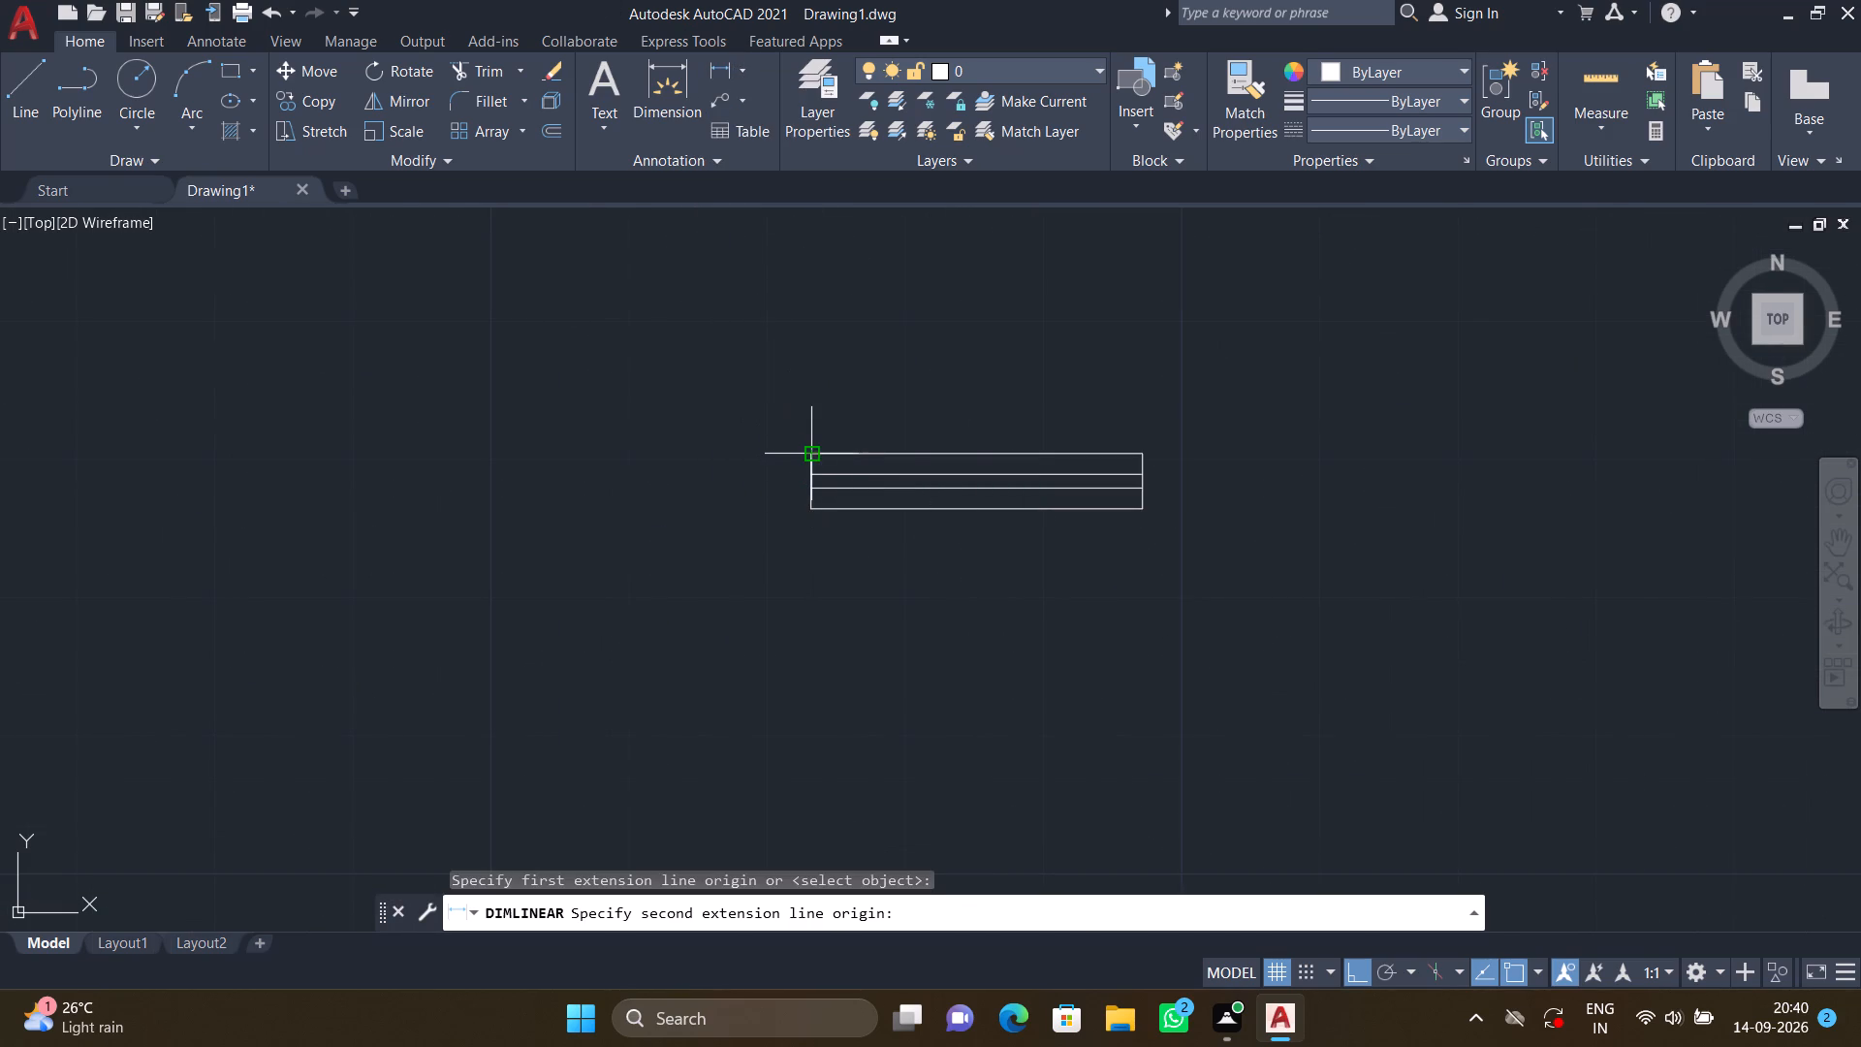
click(1144, 455)
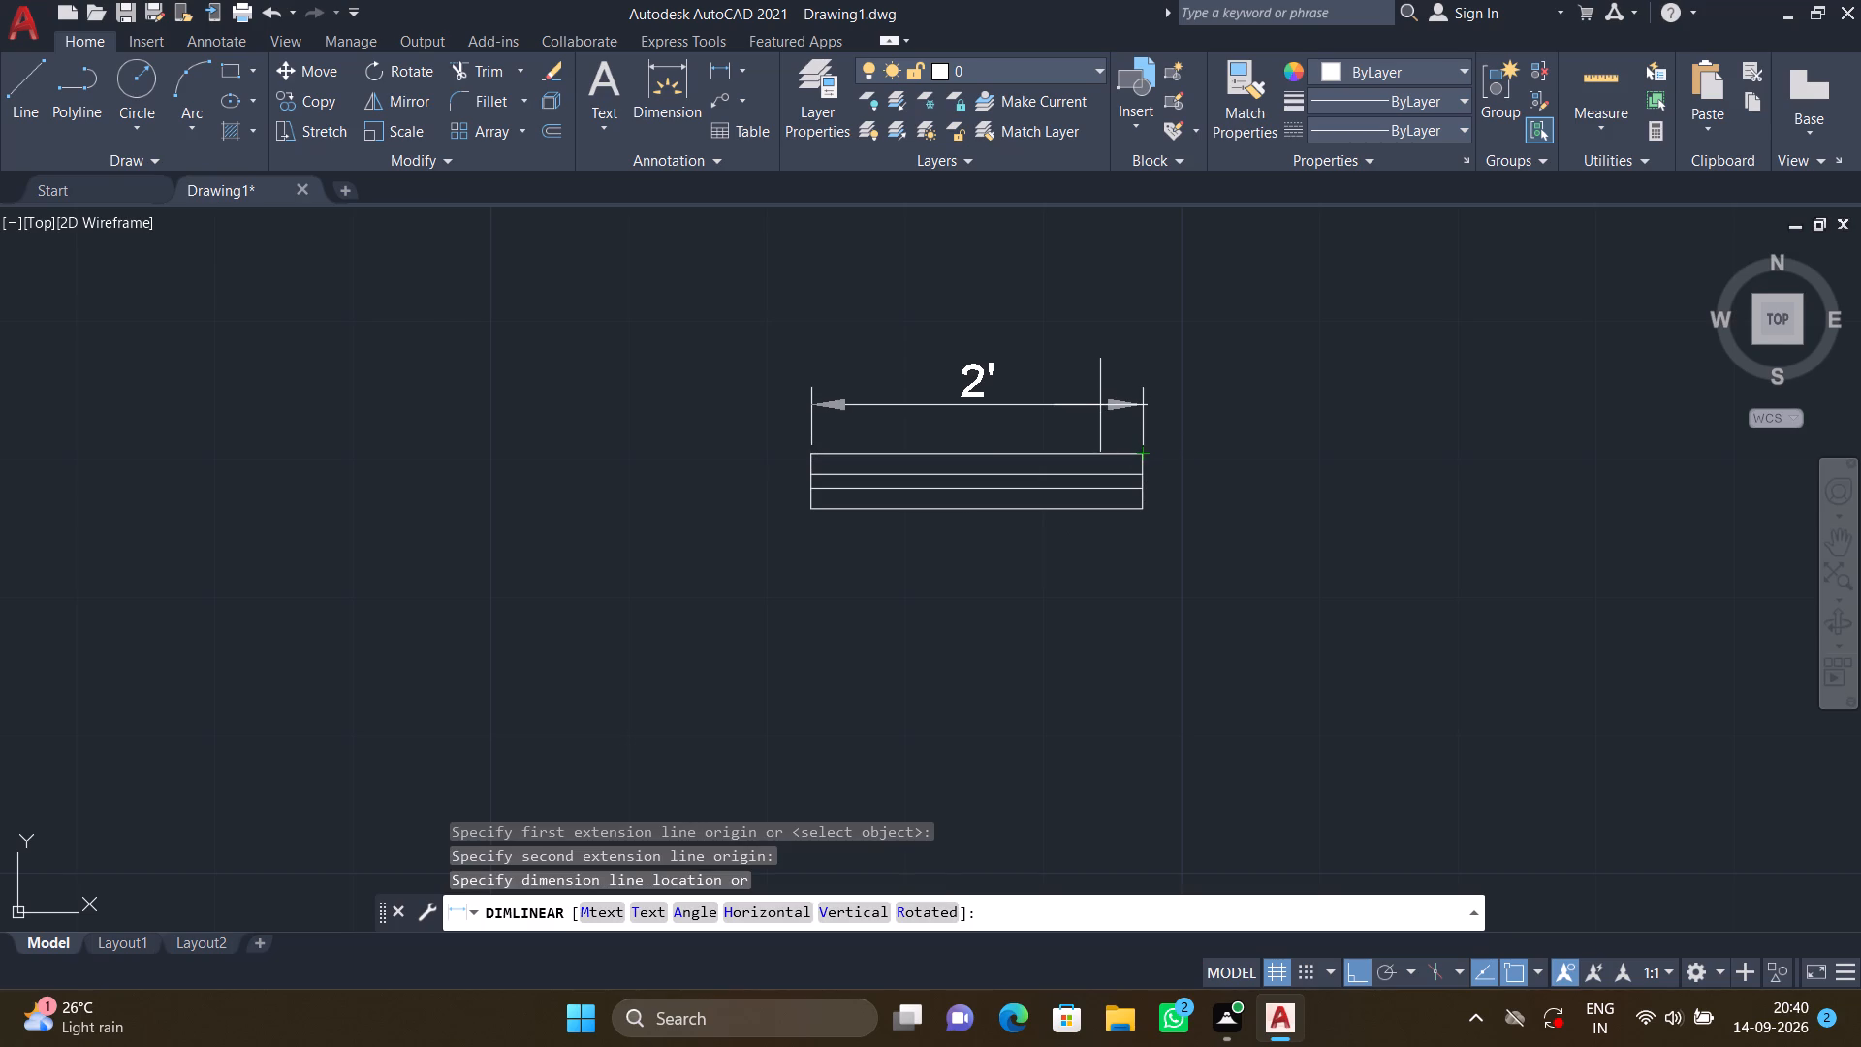
key(Escape)
Rotate the 2' by 4" window symbol 90° about its upper-left corner so it stands upright.
scroll(1099, 404, down, 4)
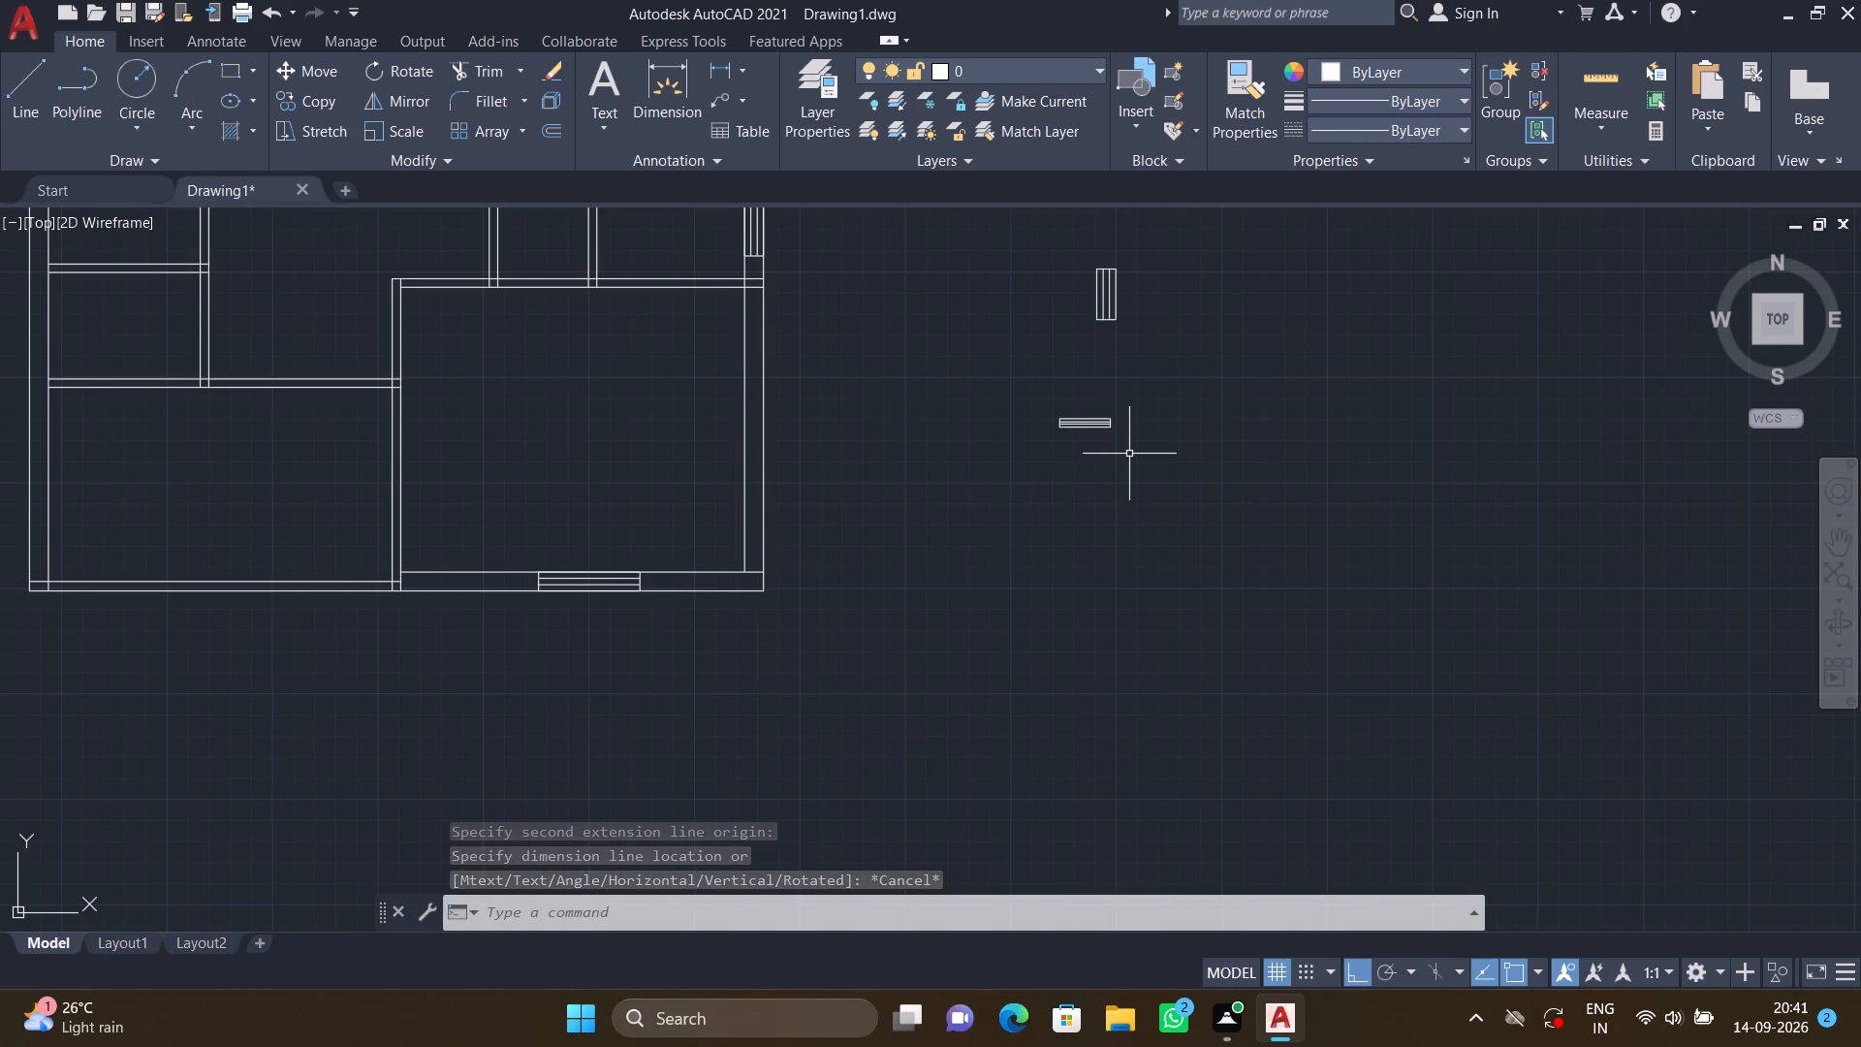
text(RO)
key(Return)
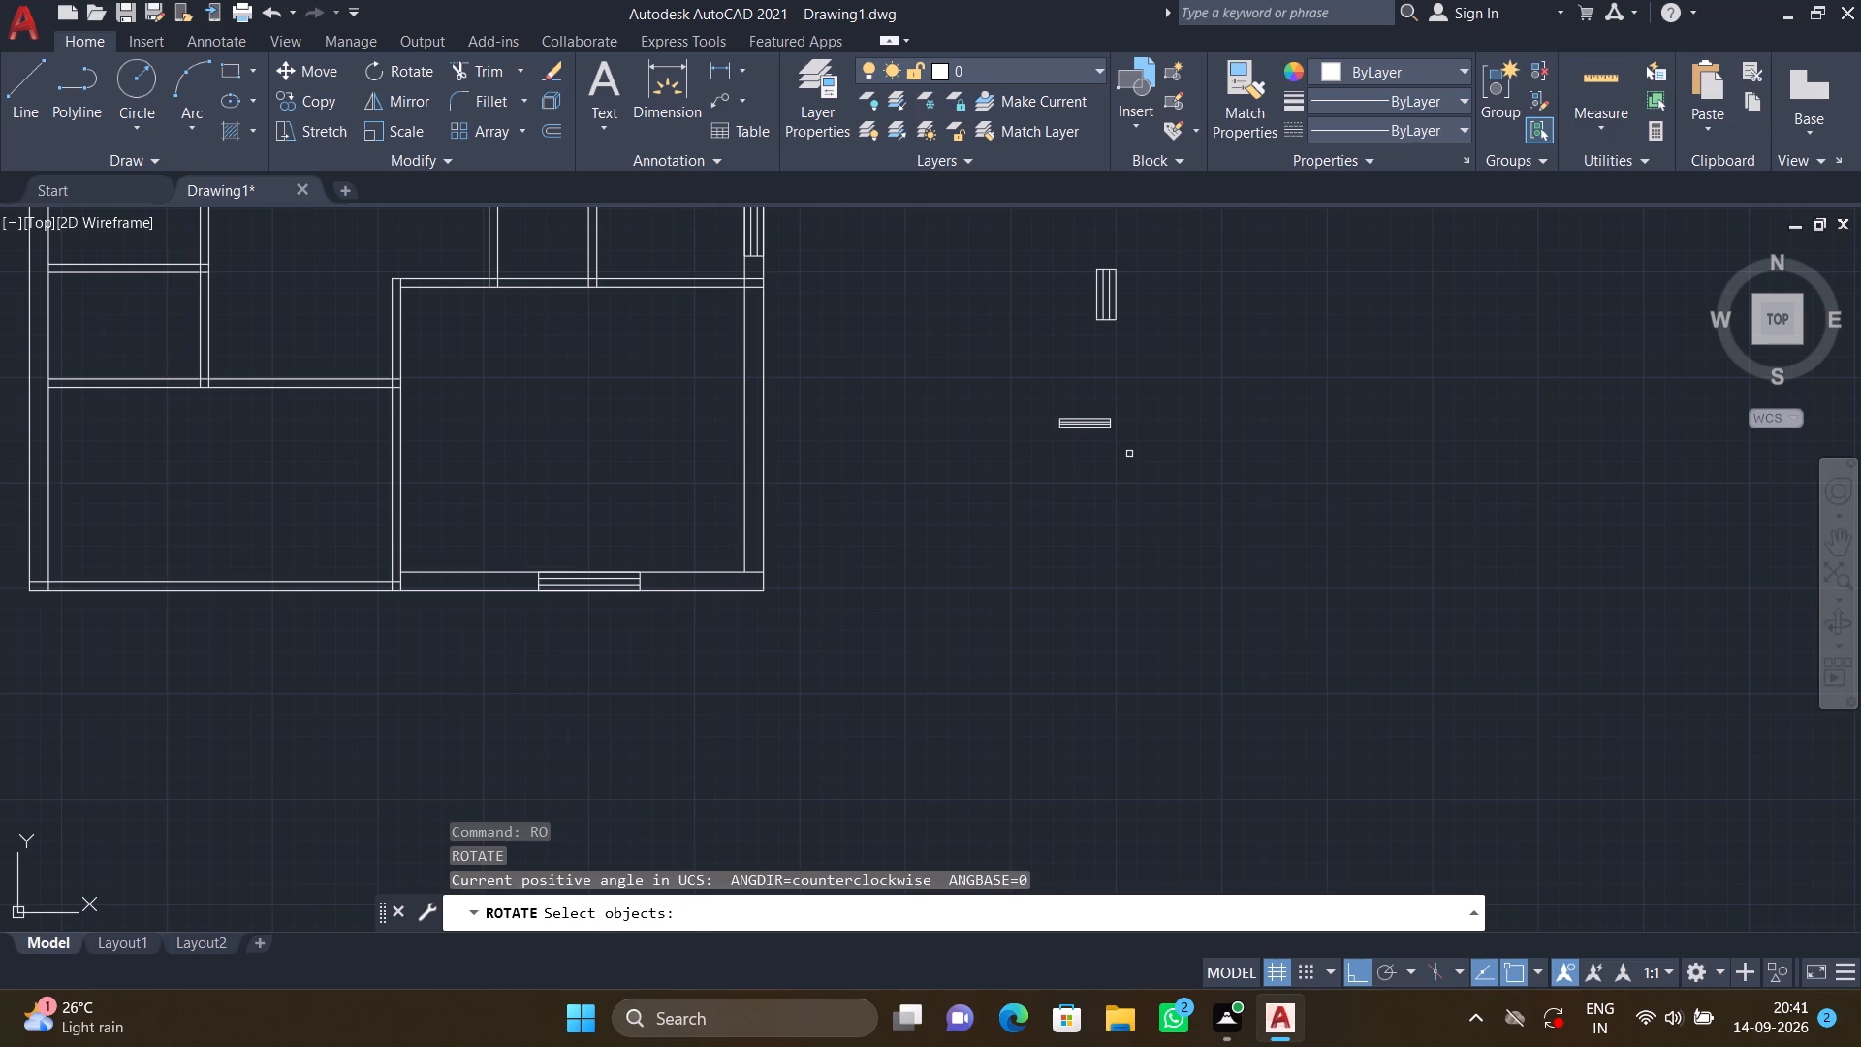
click(1140, 470)
click(1020, 365)
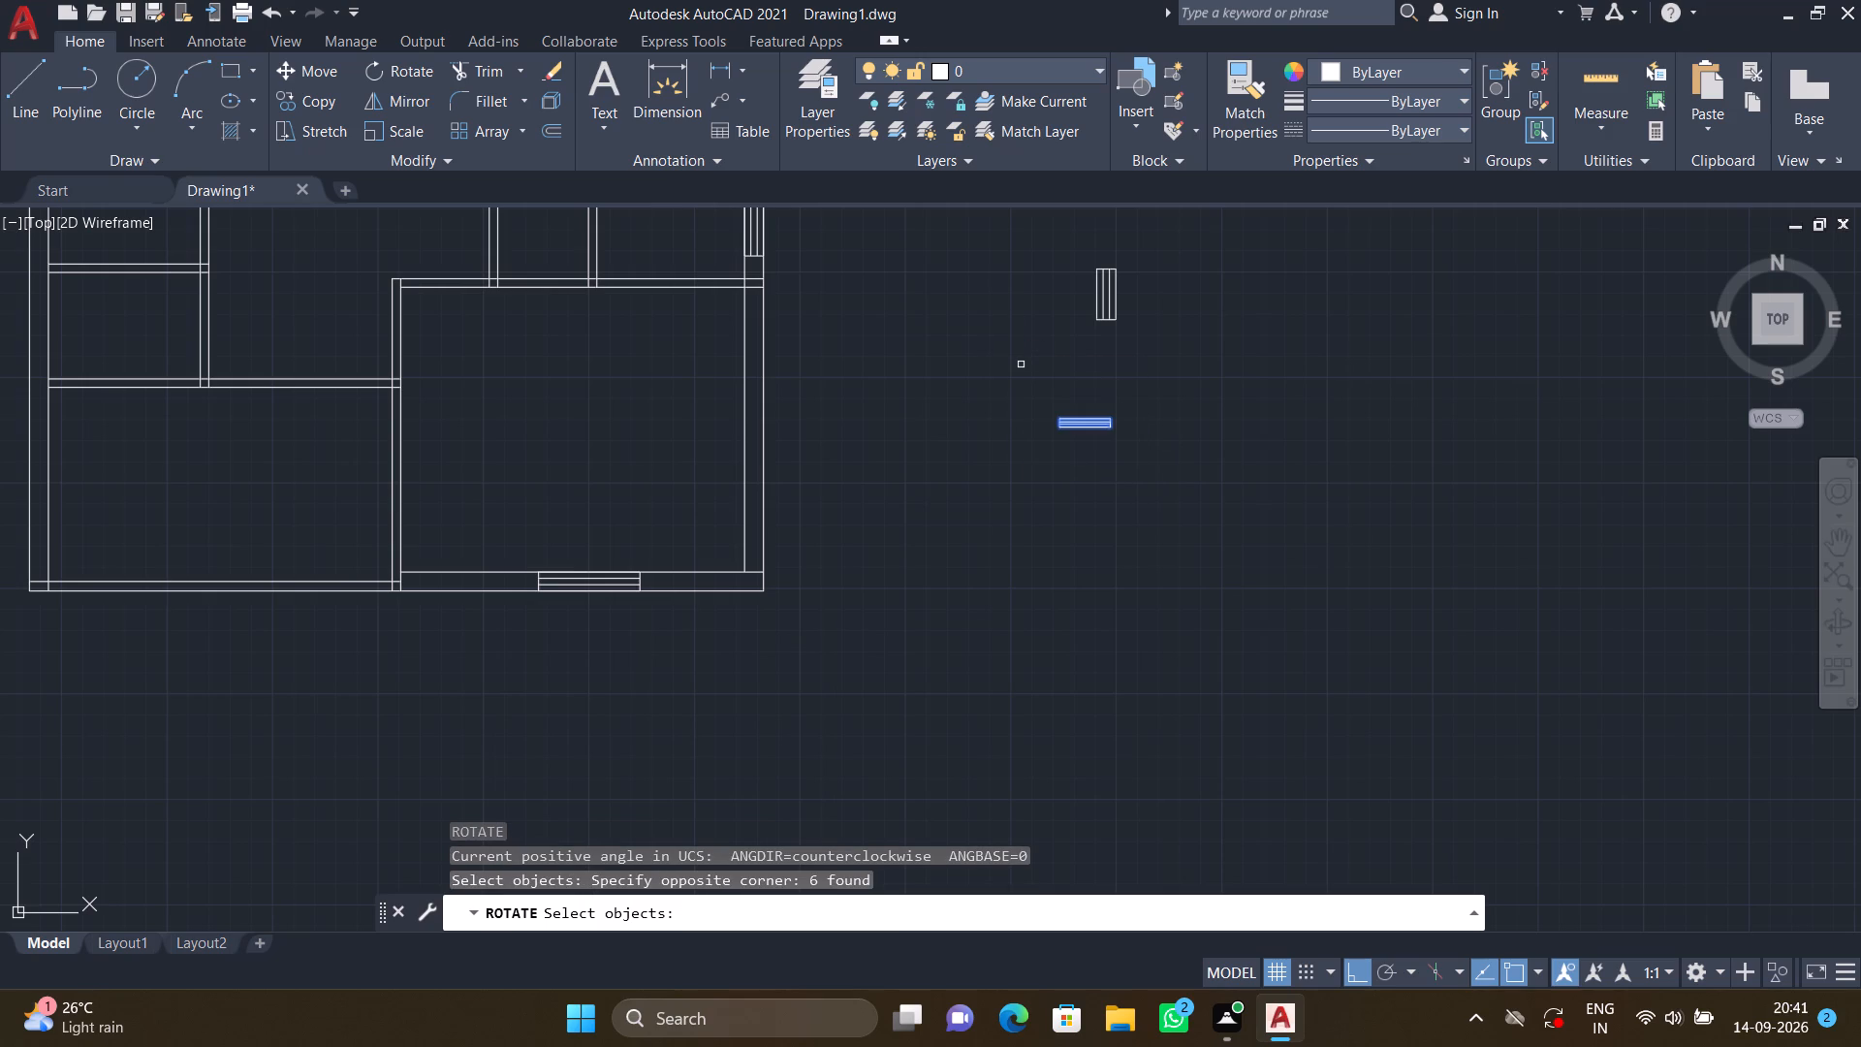
key(Return)
scroll(1047, 408, up, 3)
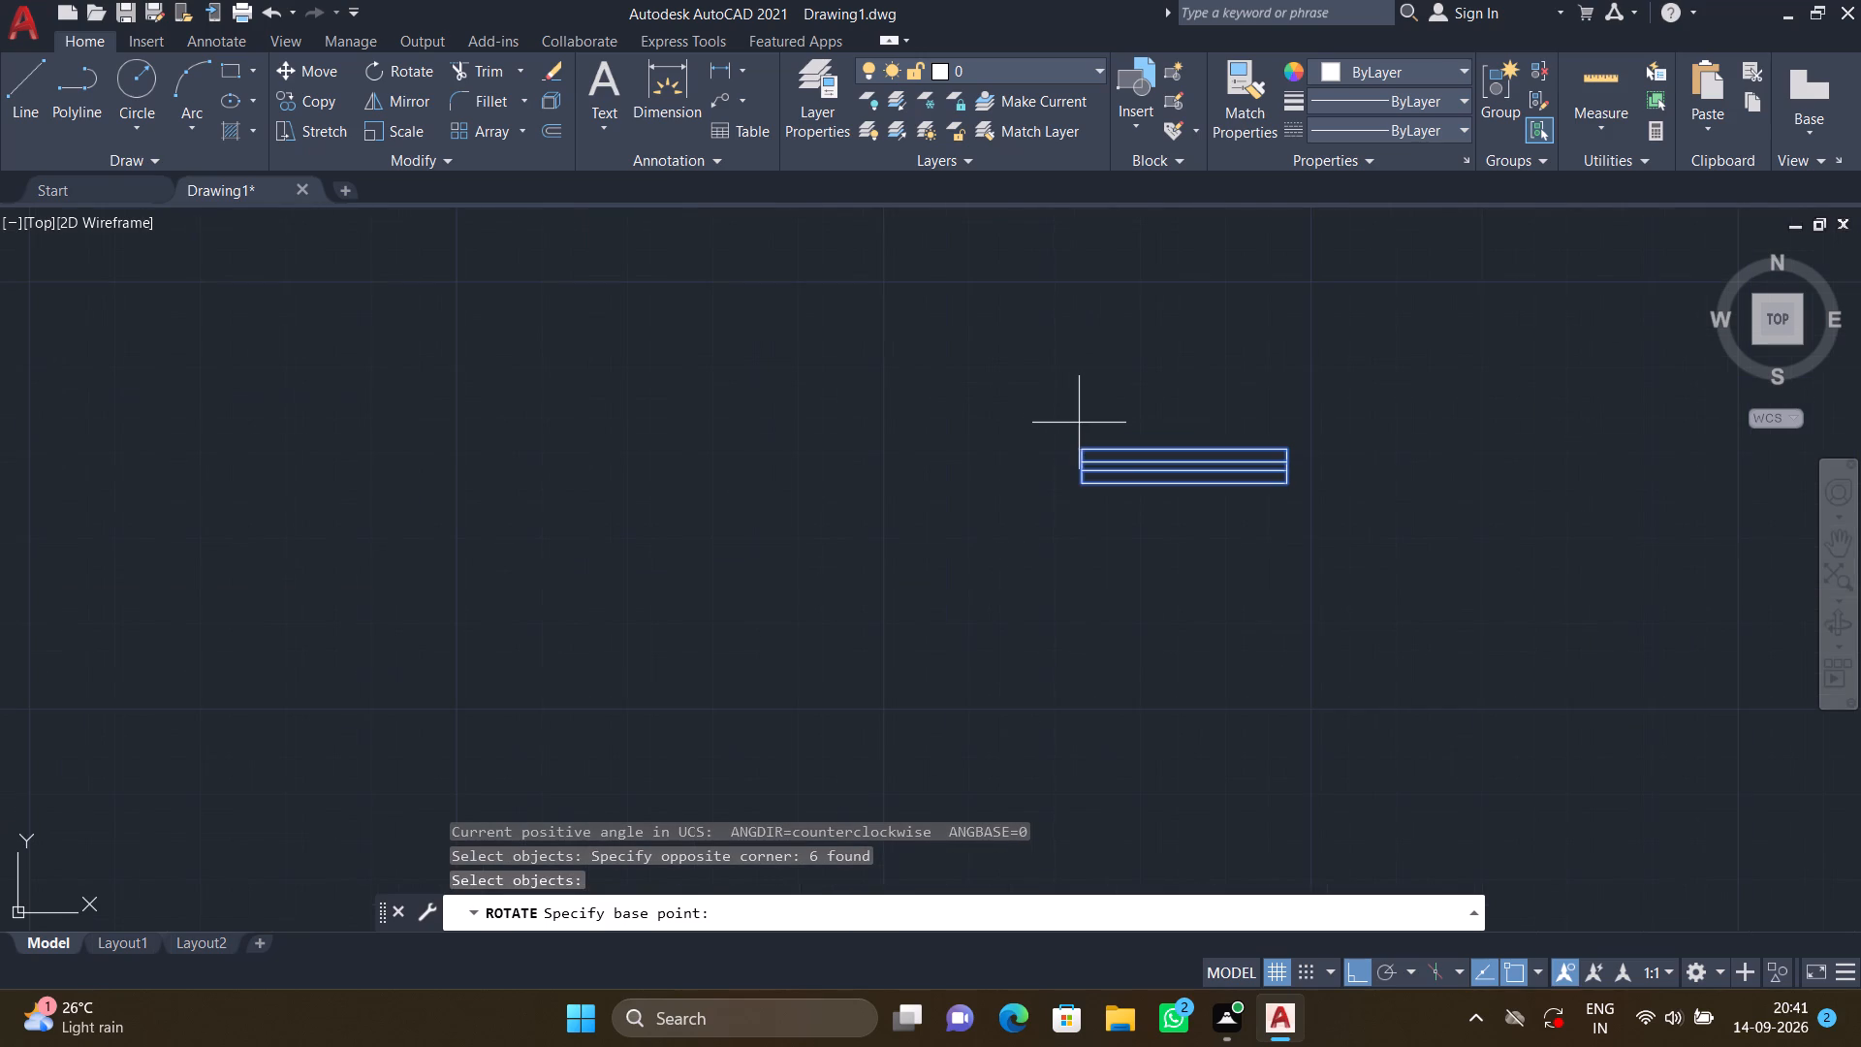
click(1080, 446)
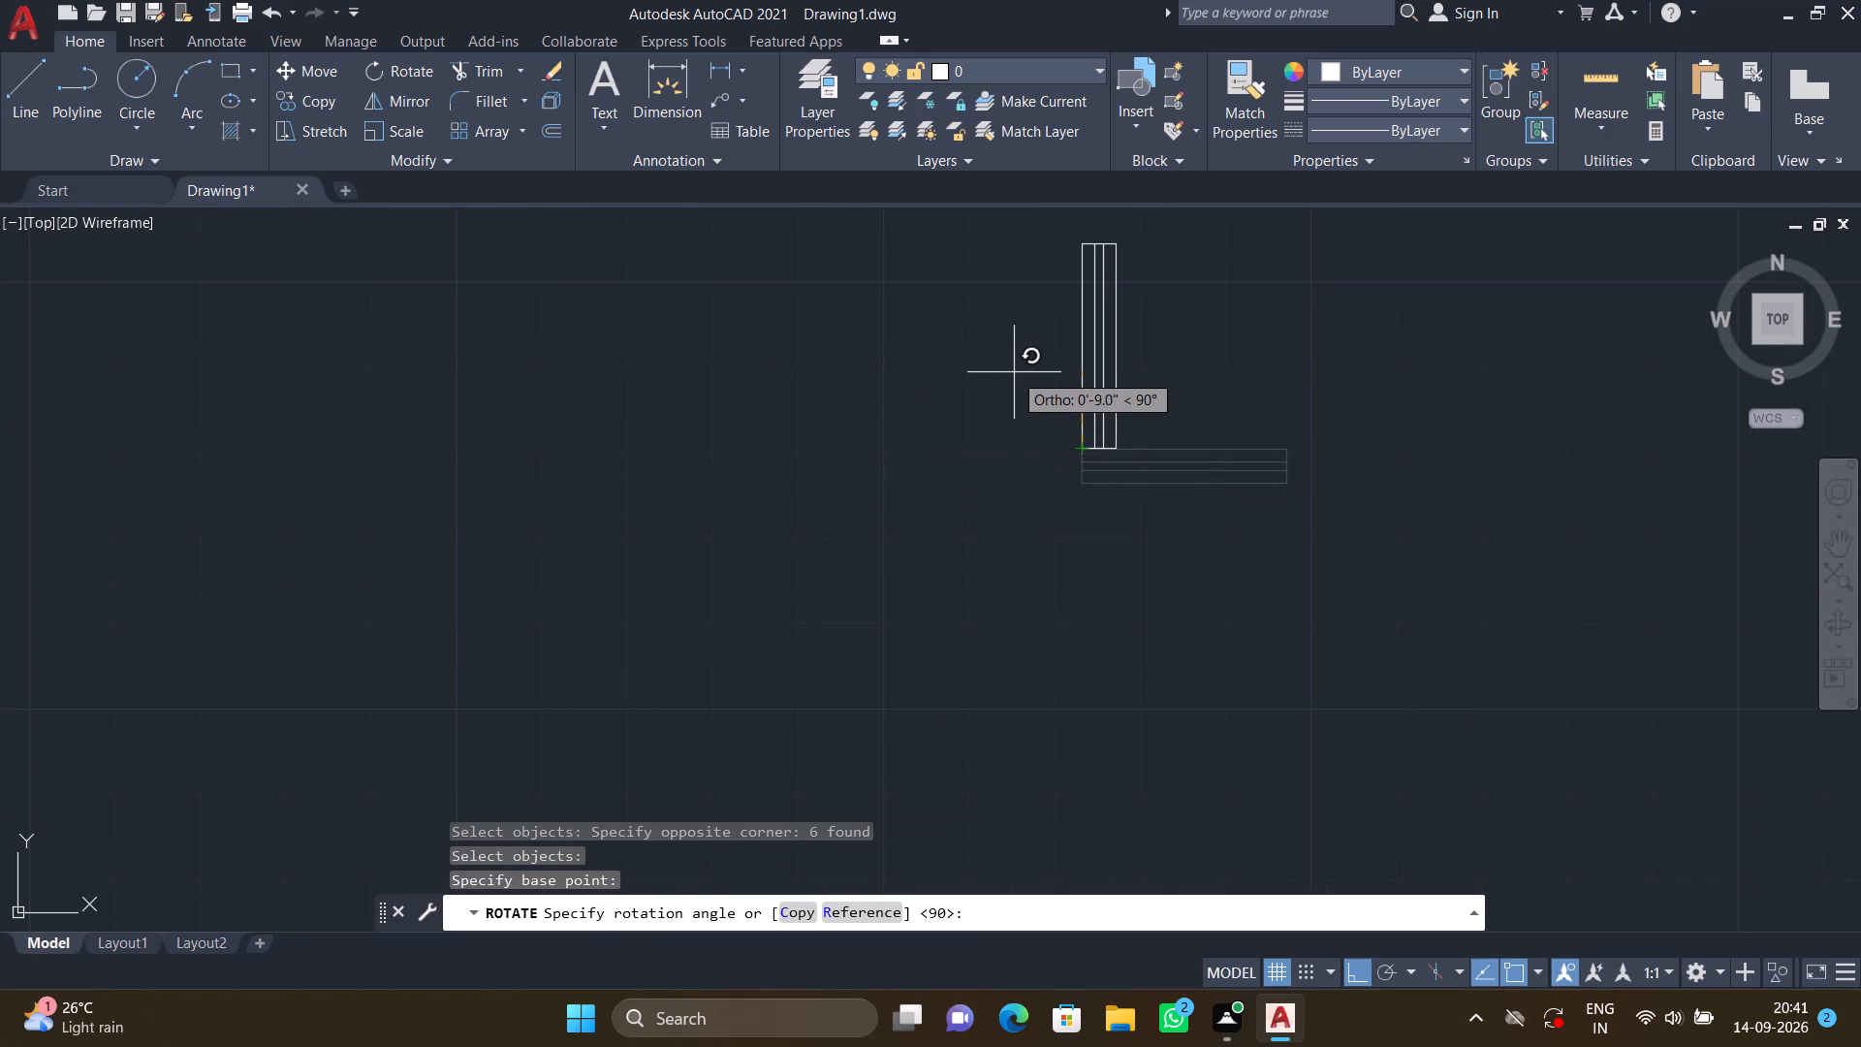
click(1034, 367)
Copy the upright 2' by 4" window symbol by its upper-left corner into the 4" partition between the two bottom rooms.
scroll(1034, 367, down, 2)
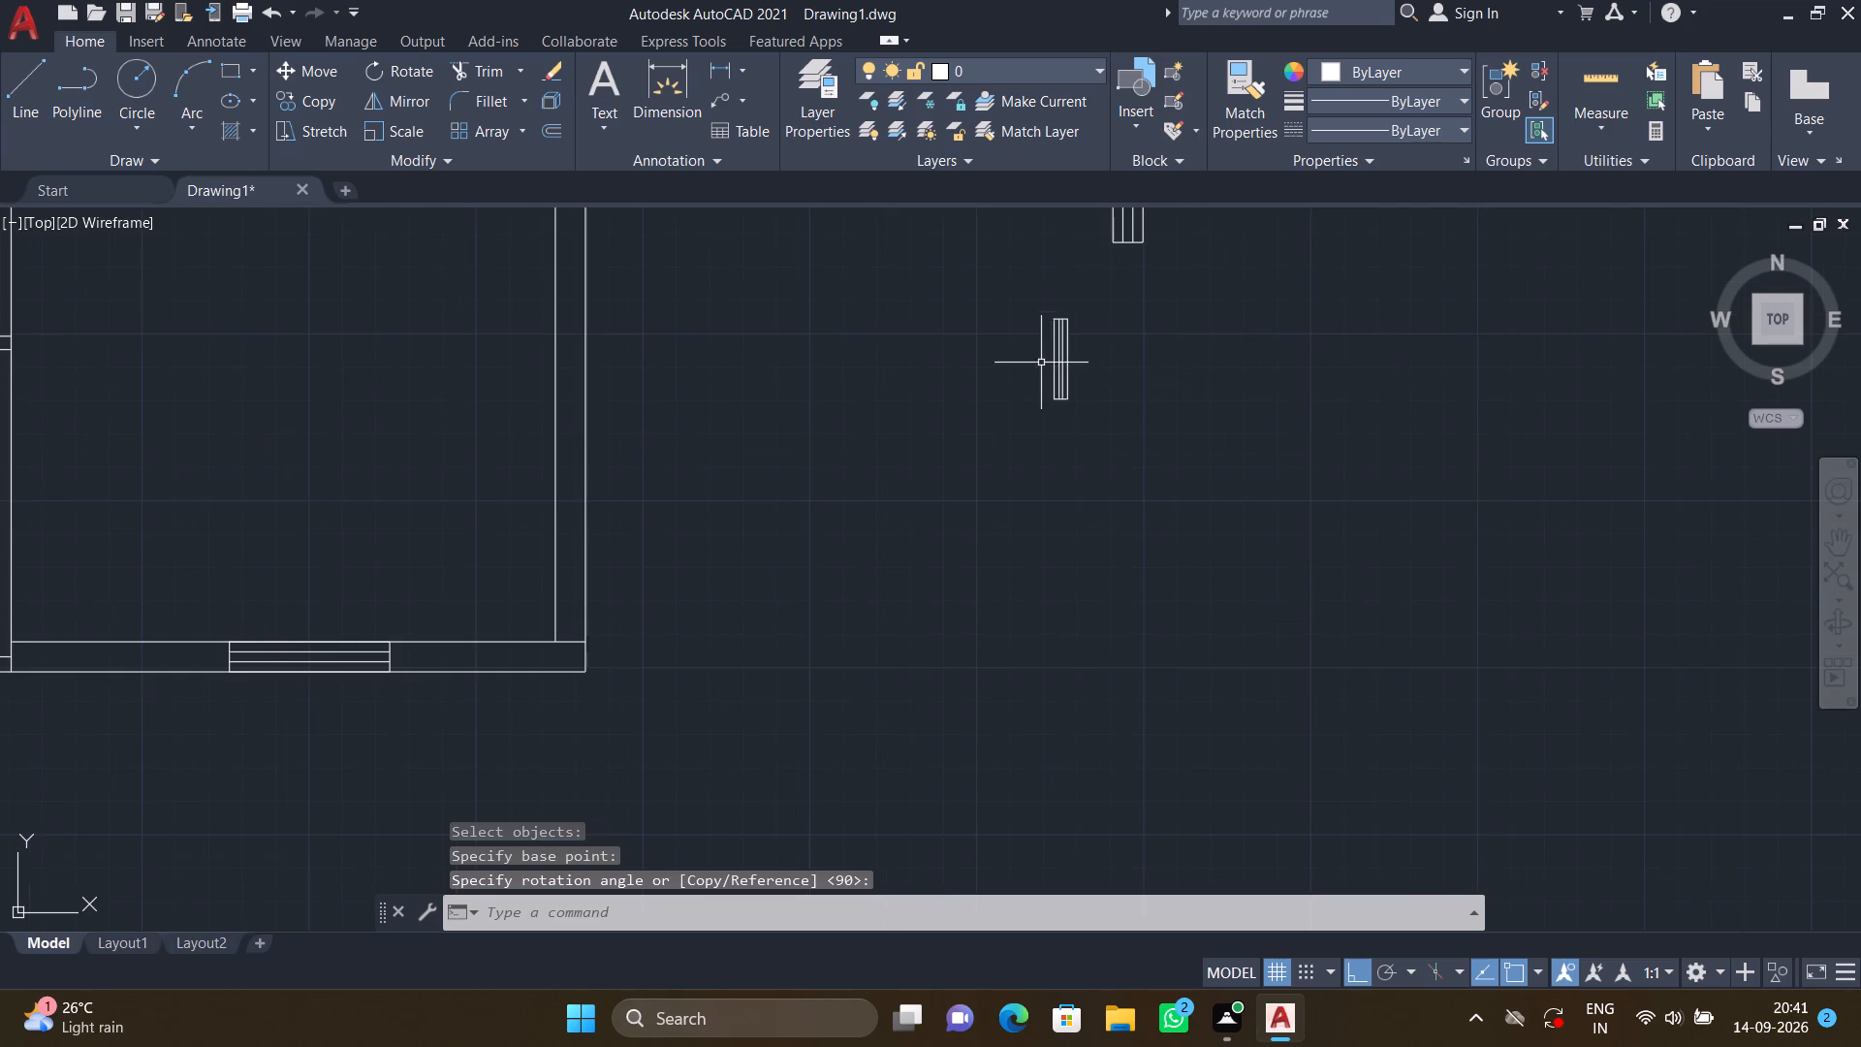
text(CO)
key(Return)
drag(1098, 438, 1096, 437)
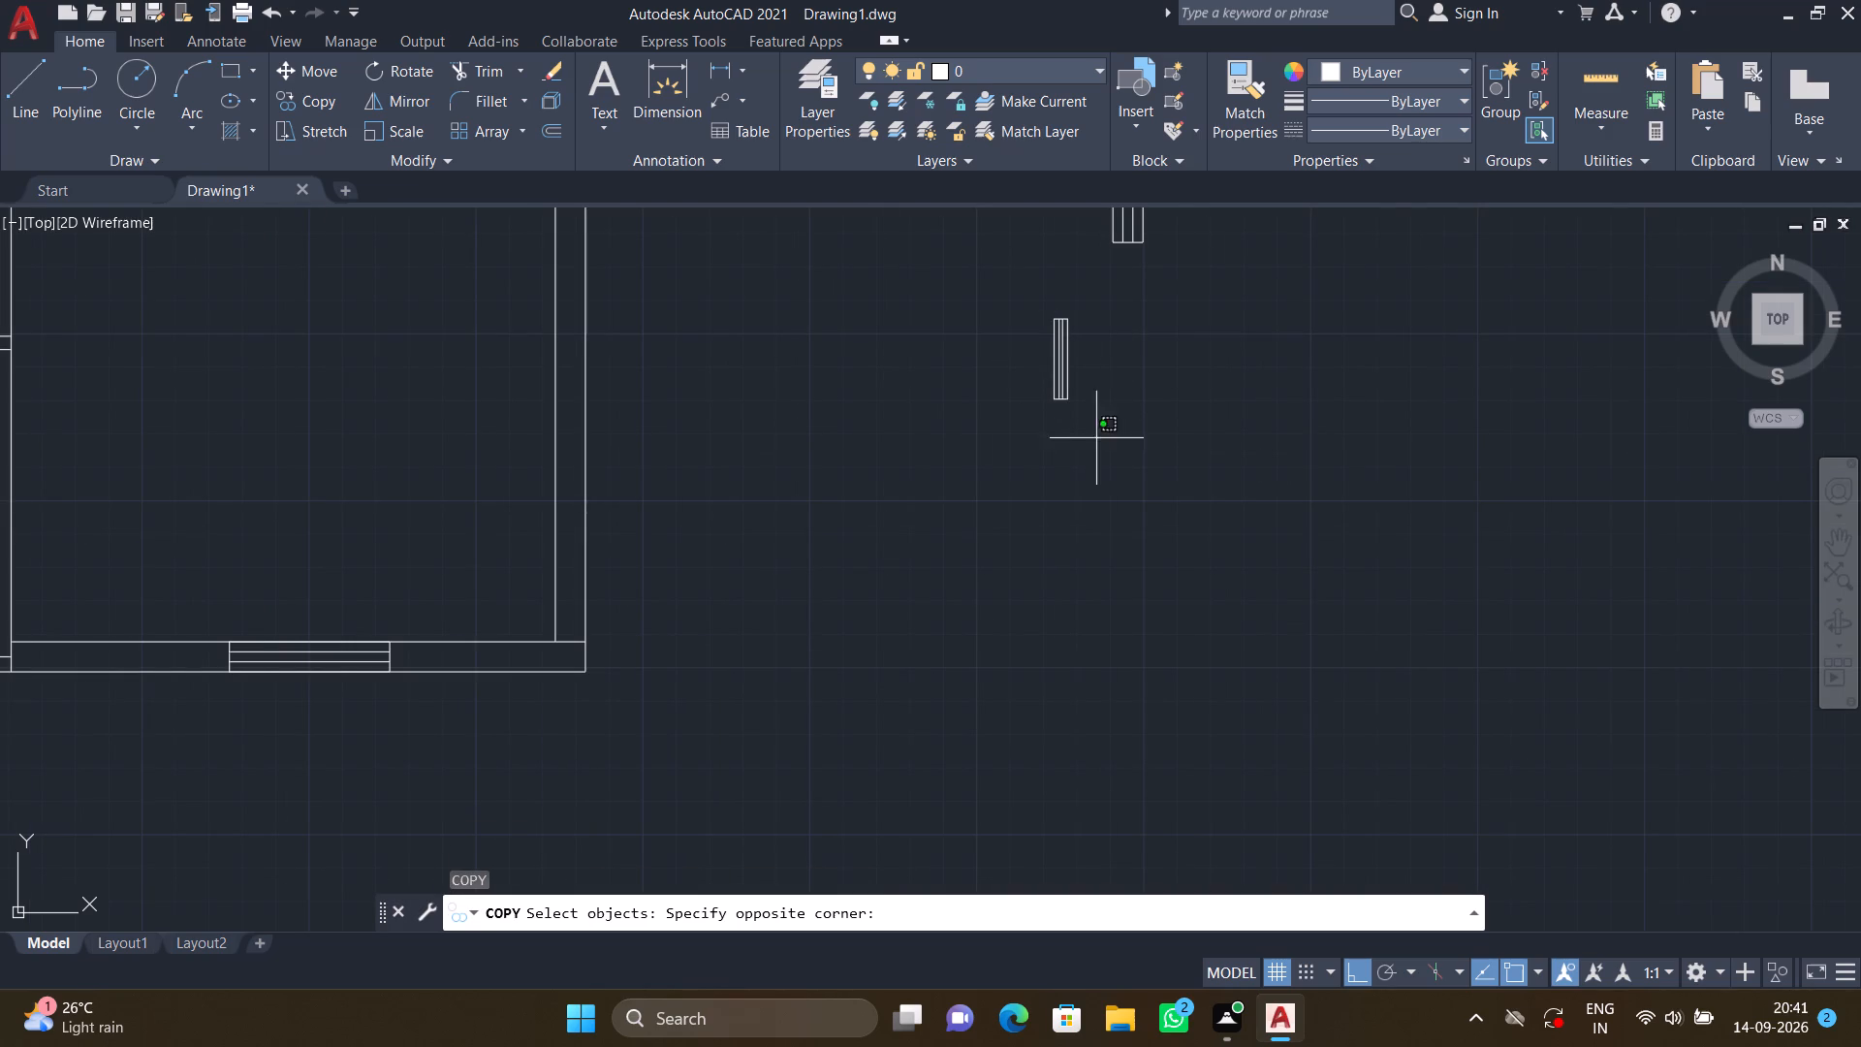
drag(1096, 437, 1091, 428)
click(1027, 299)
key(Return)
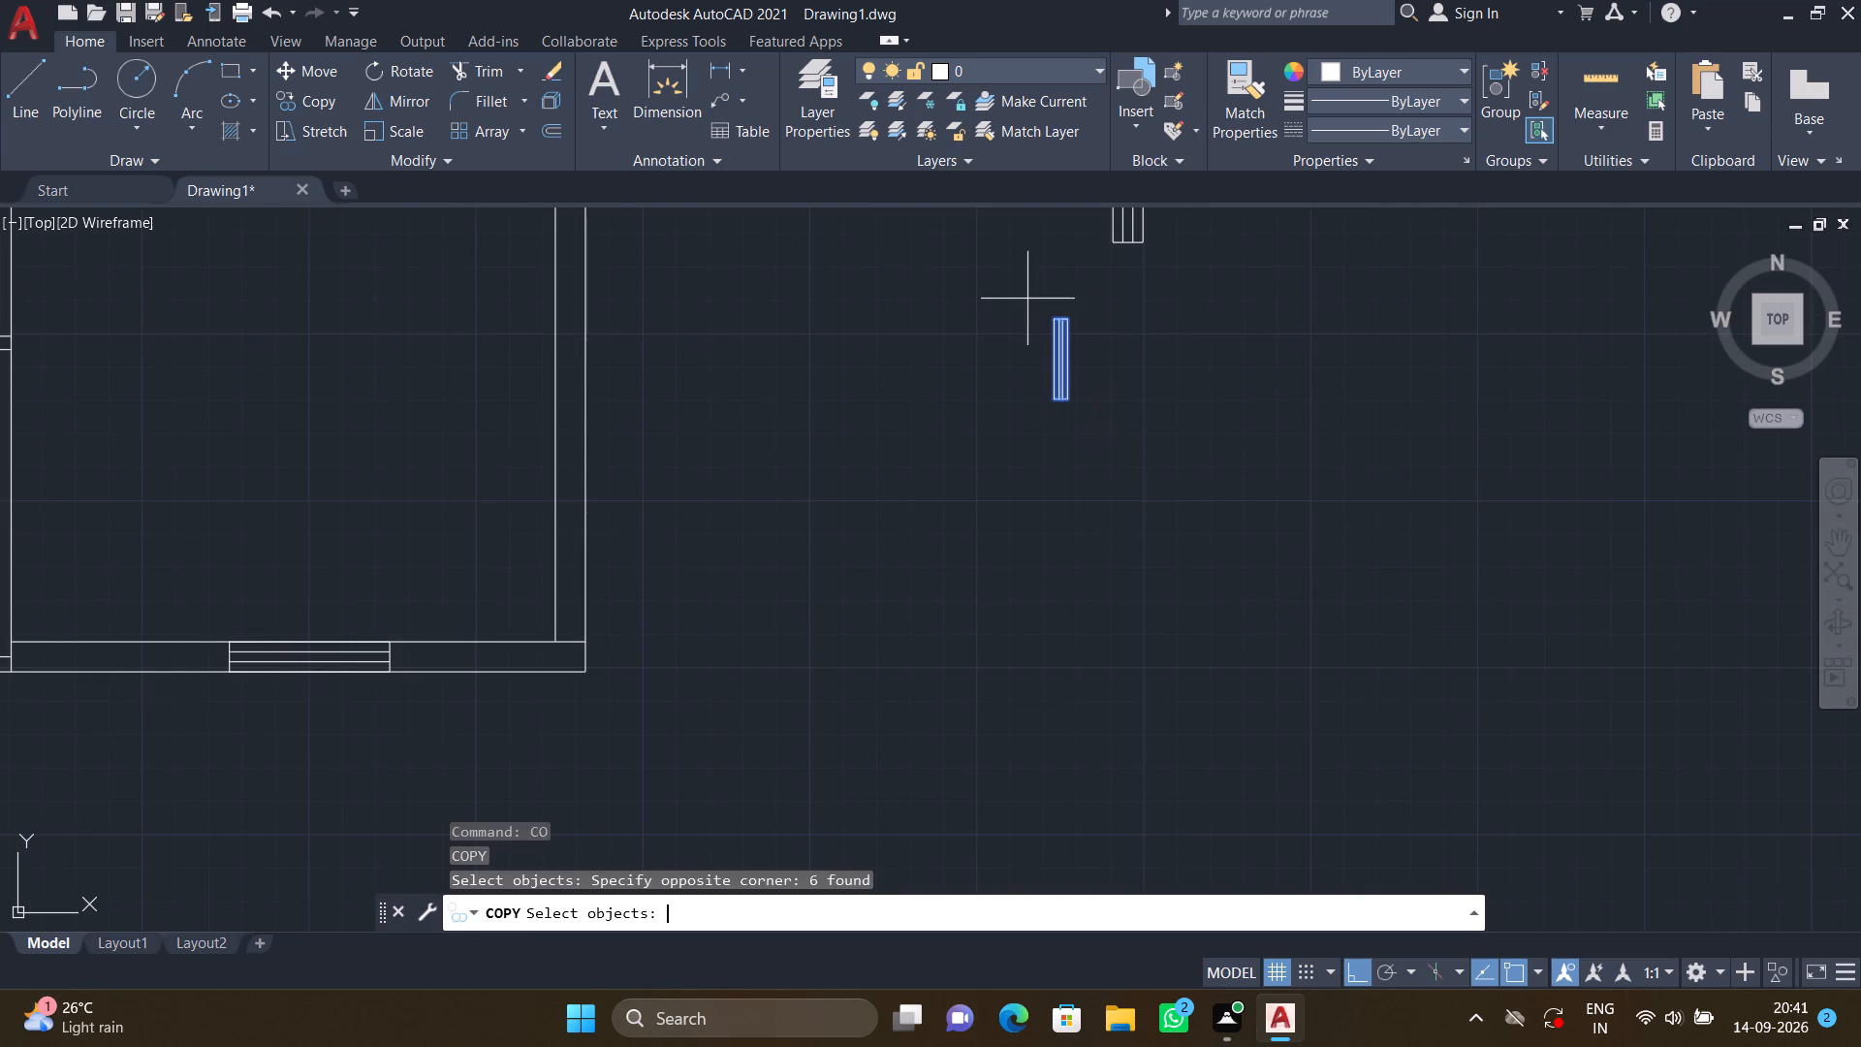
click(1051, 318)
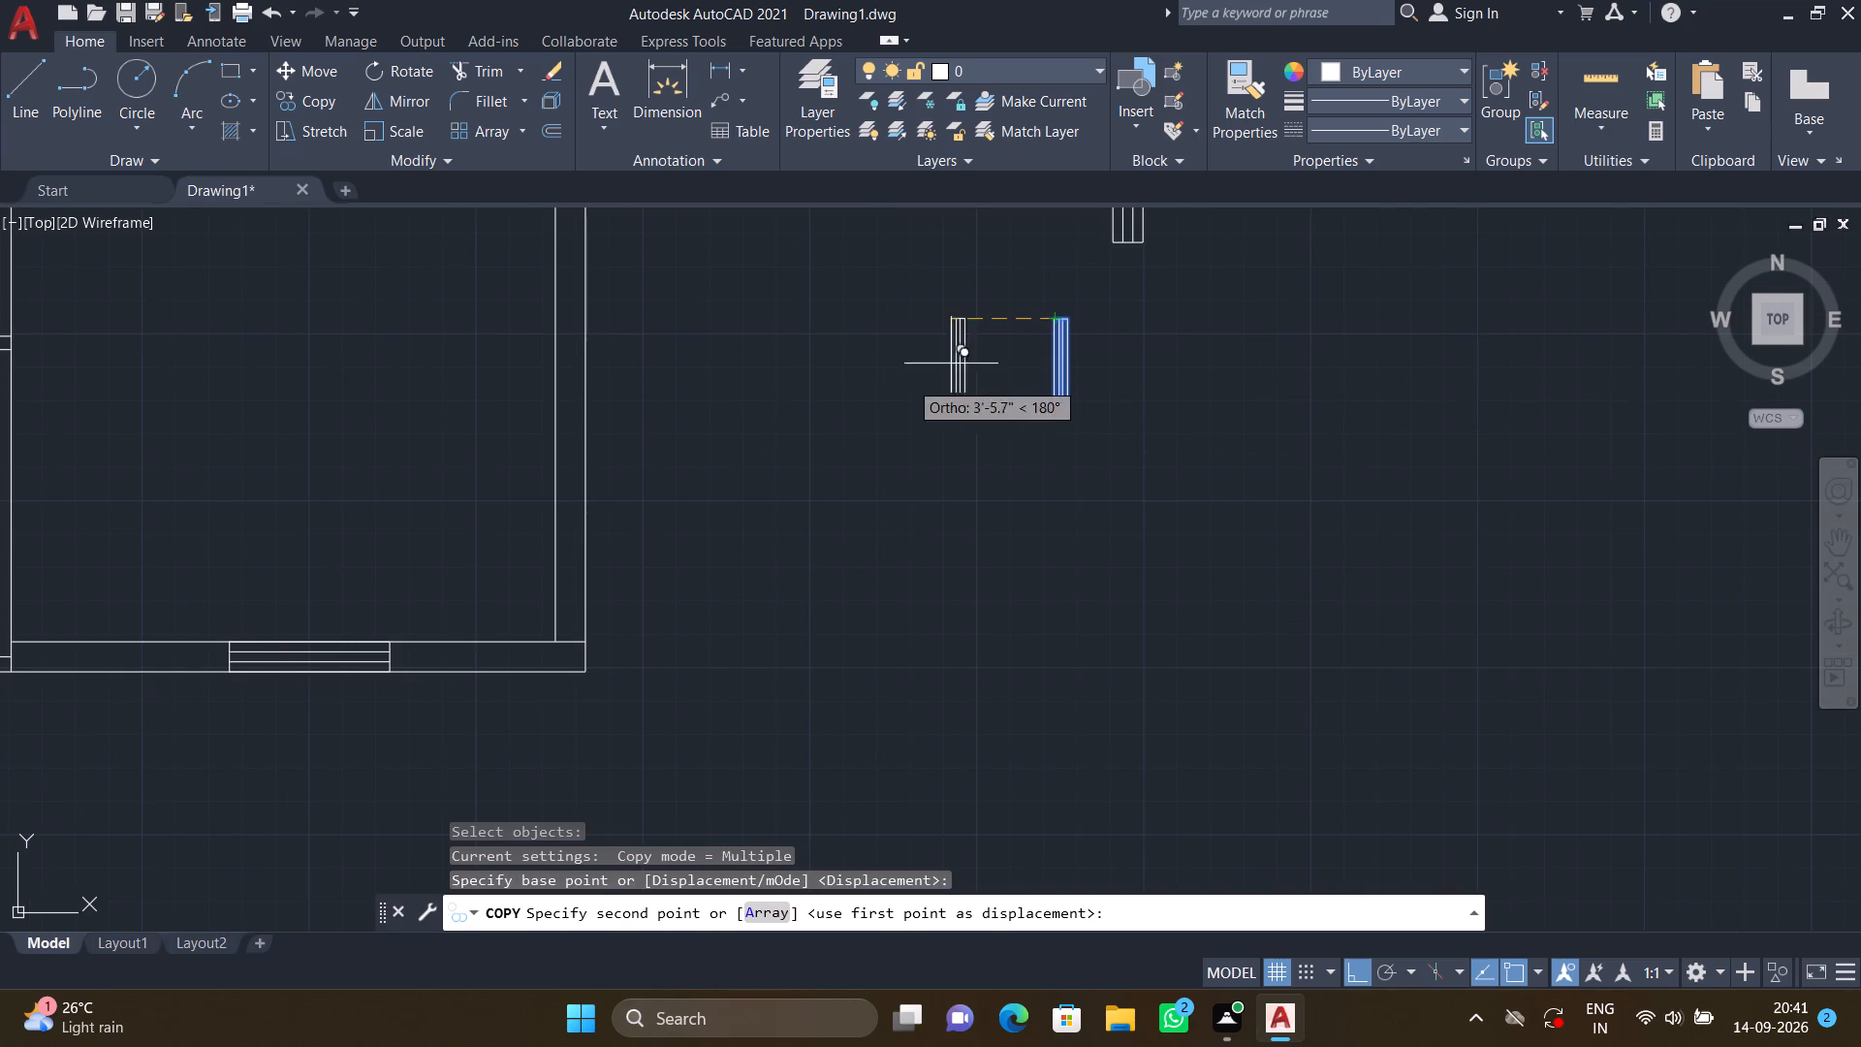
scroll(801, 406, down, 1)
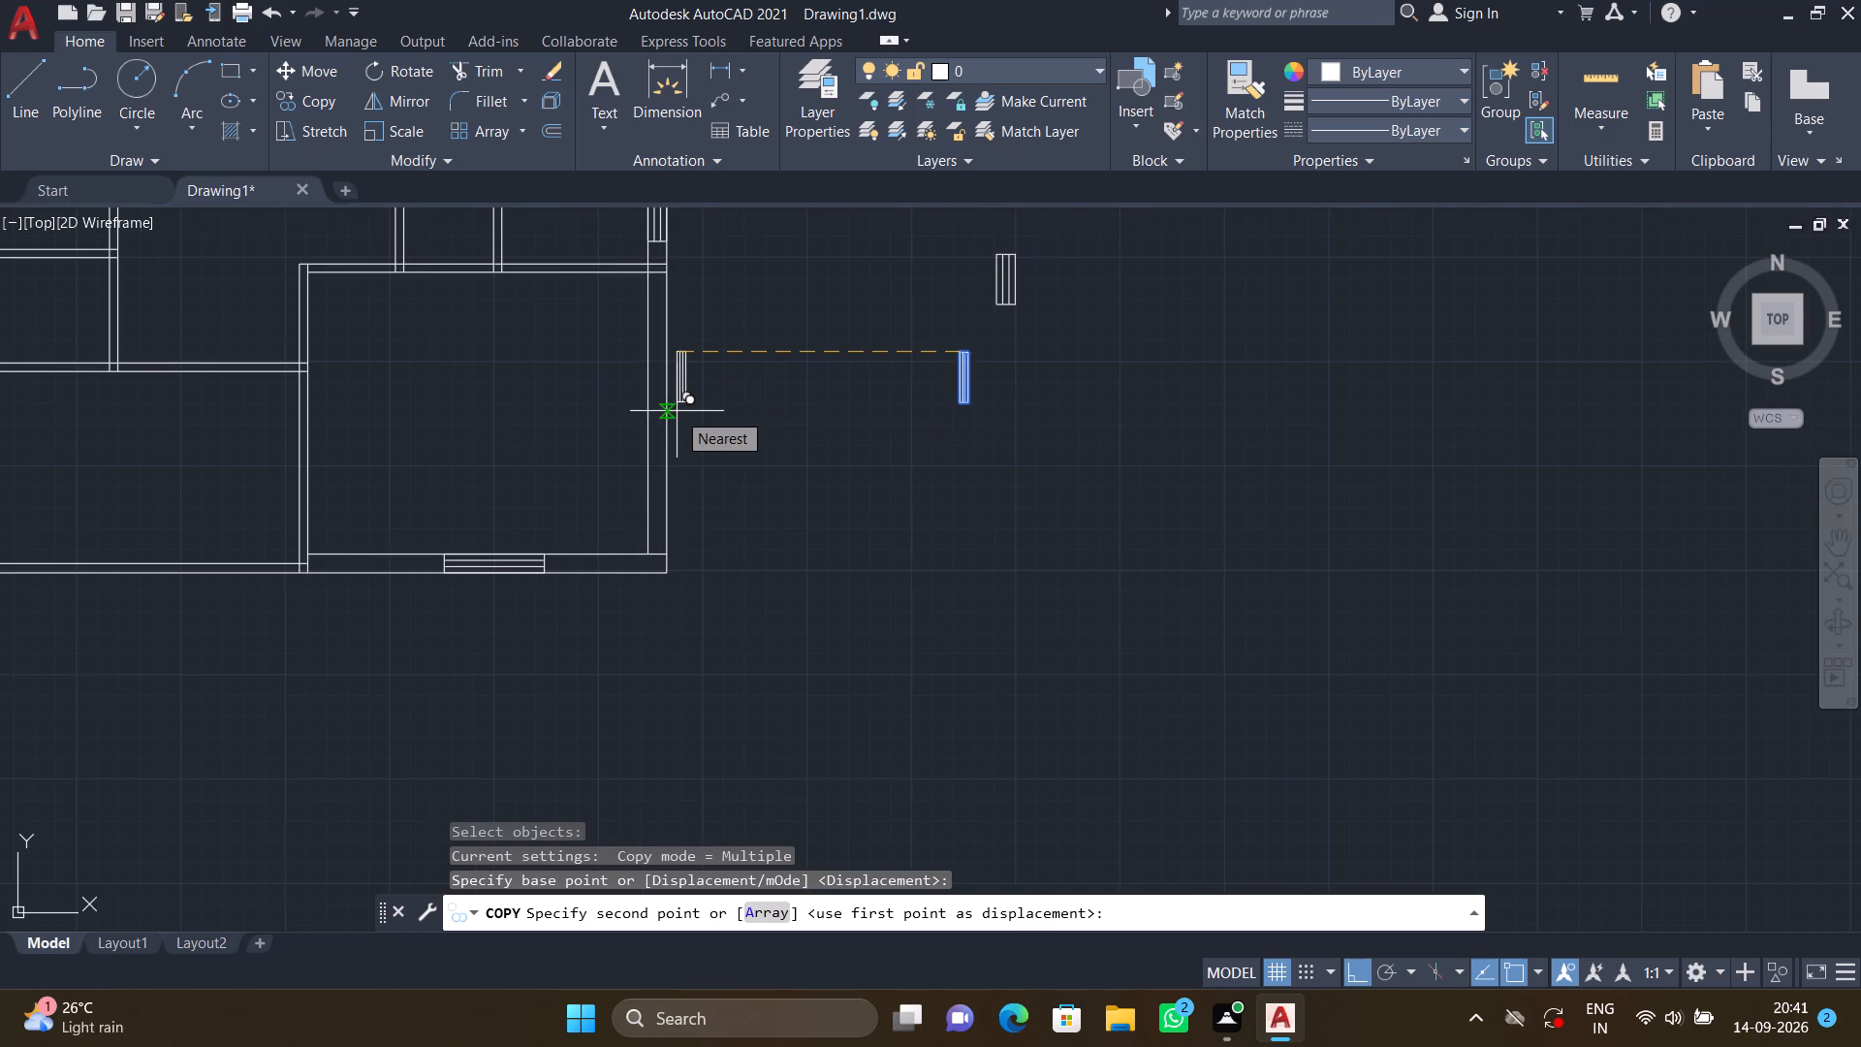
key(F8)
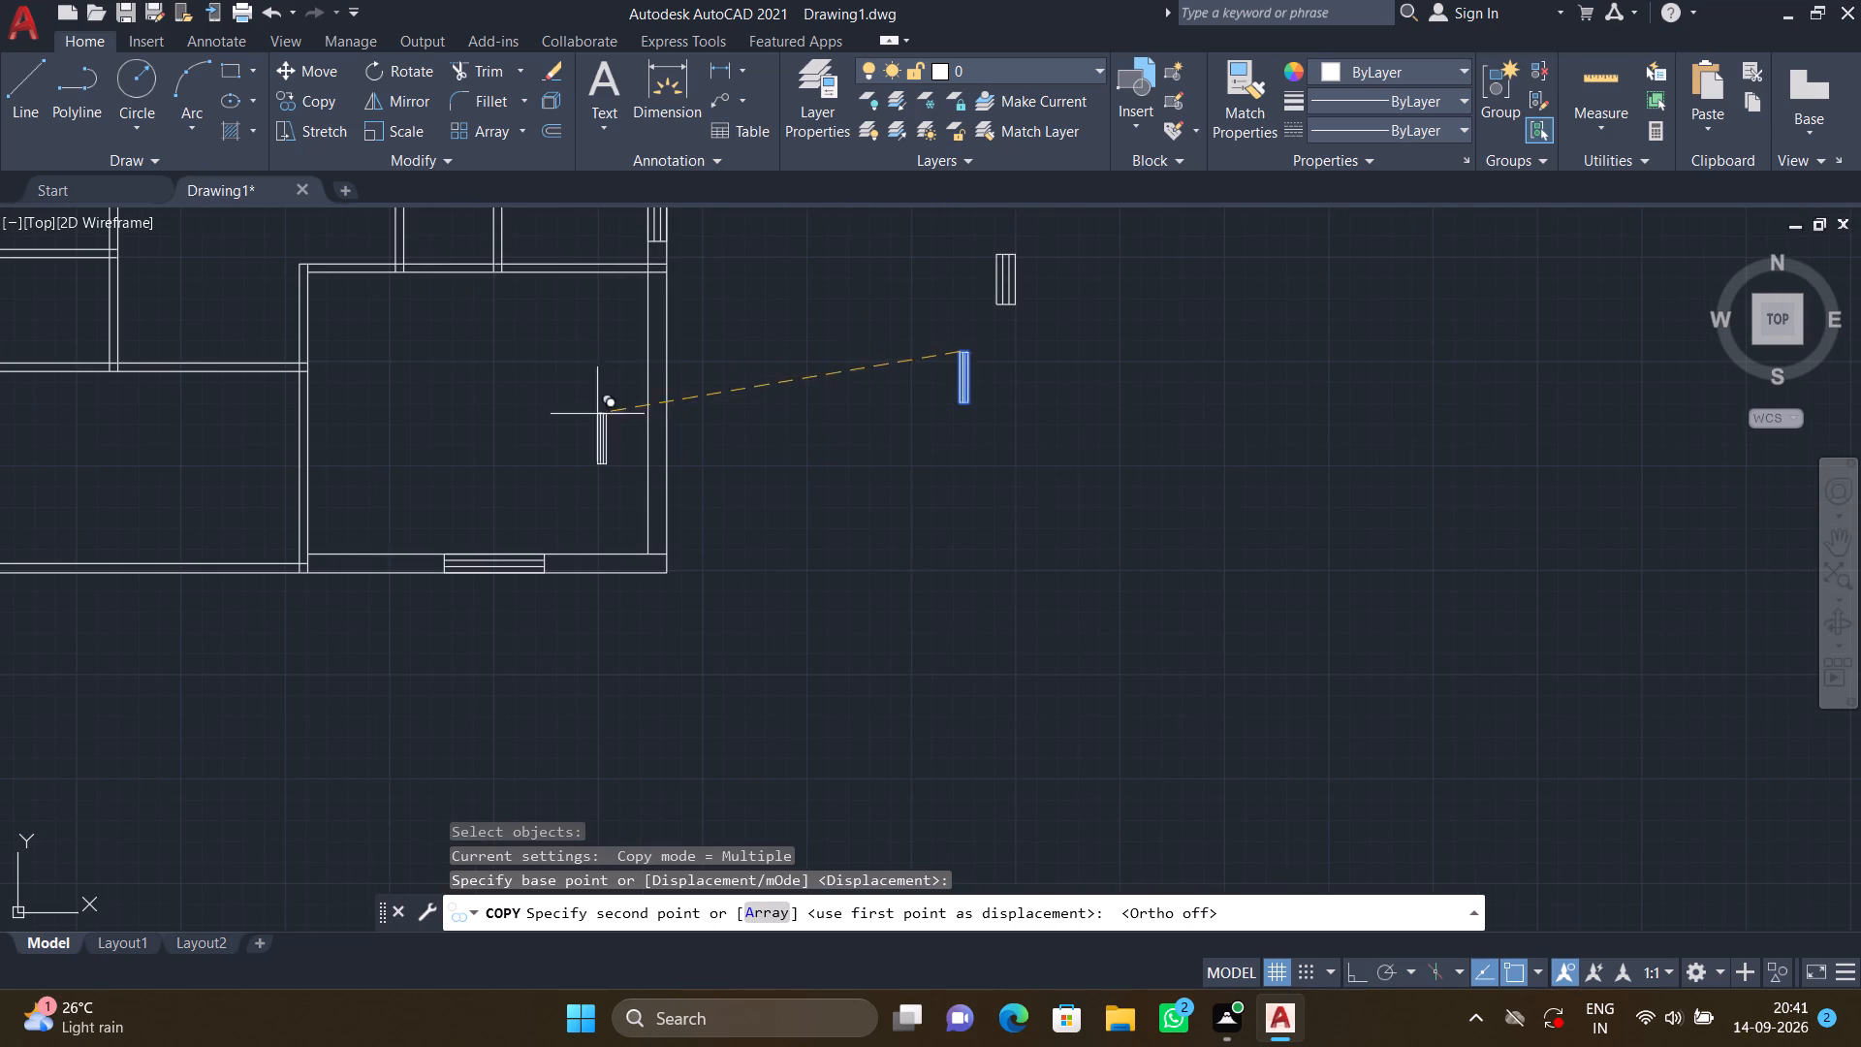
scroll(394, 439, down, 1)
middle_drag(394, 439, 602, 427)
scroll(542, 409, up, 3)
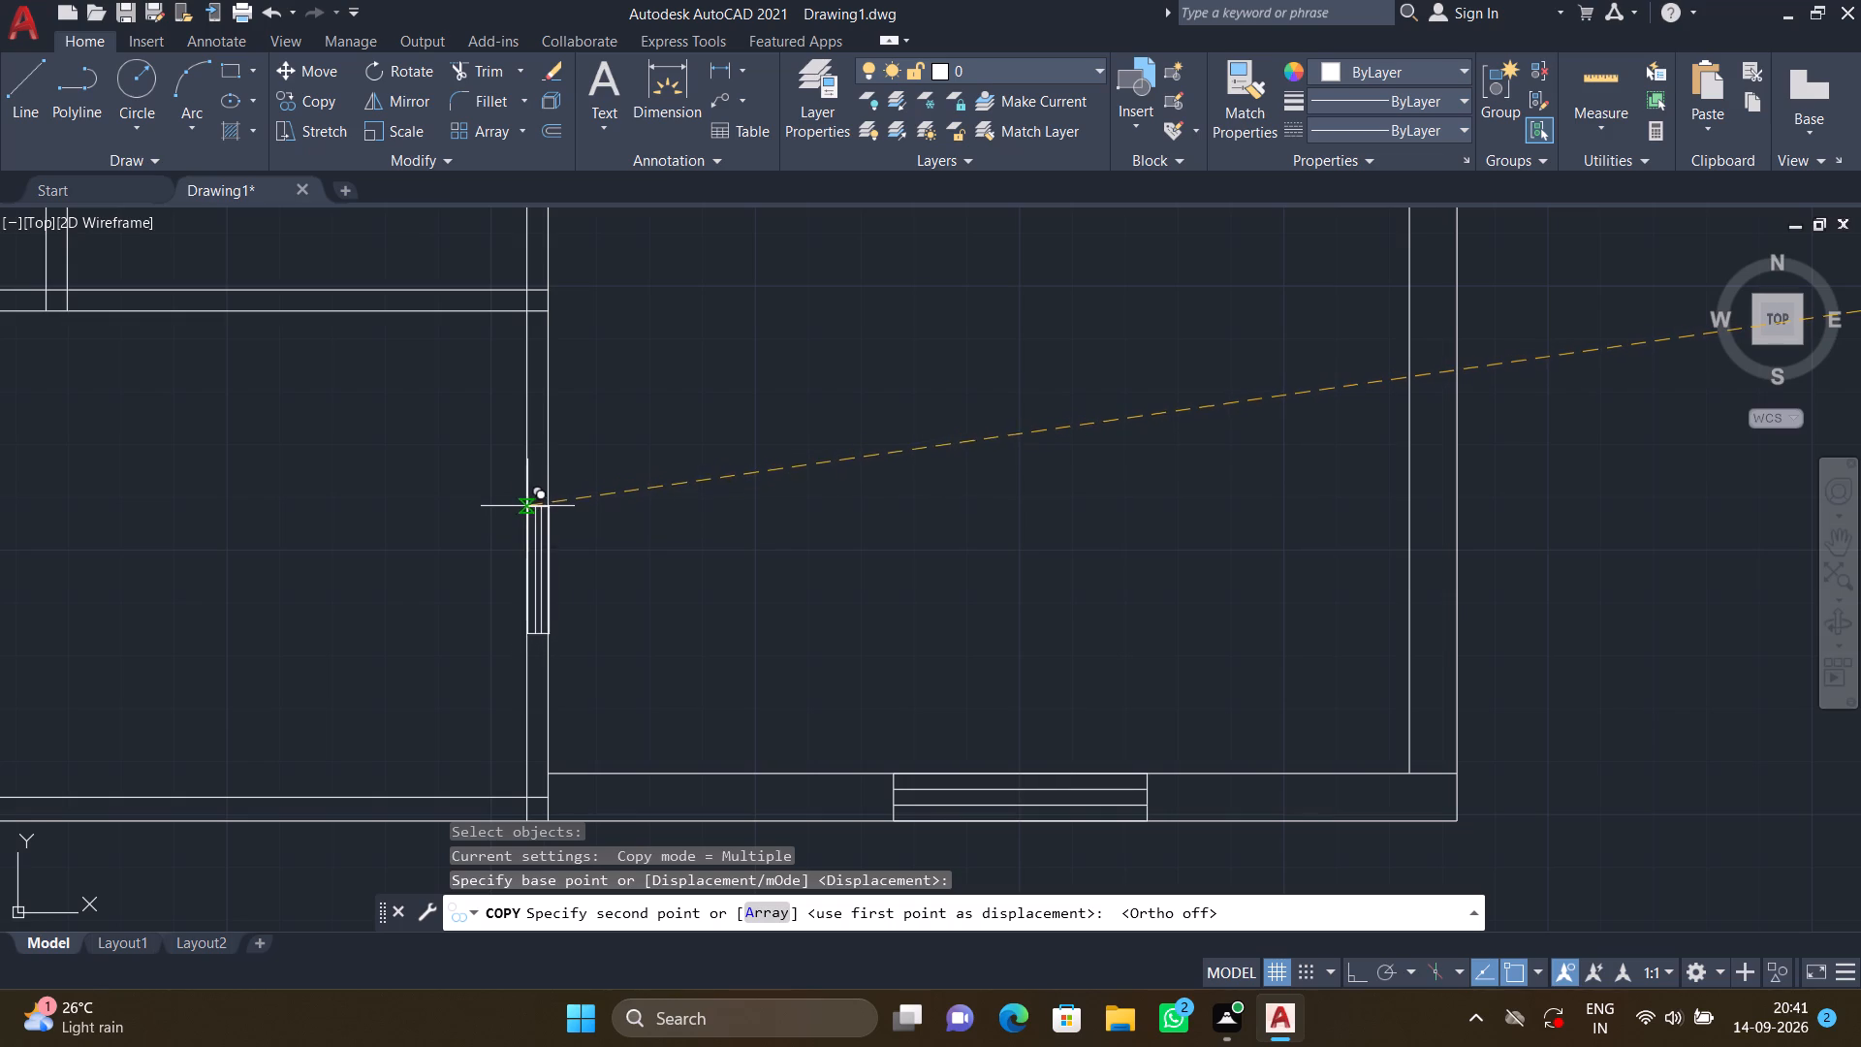
middle_drag(526, 497, 572, 390)
scroll(578, 400, up, 4)
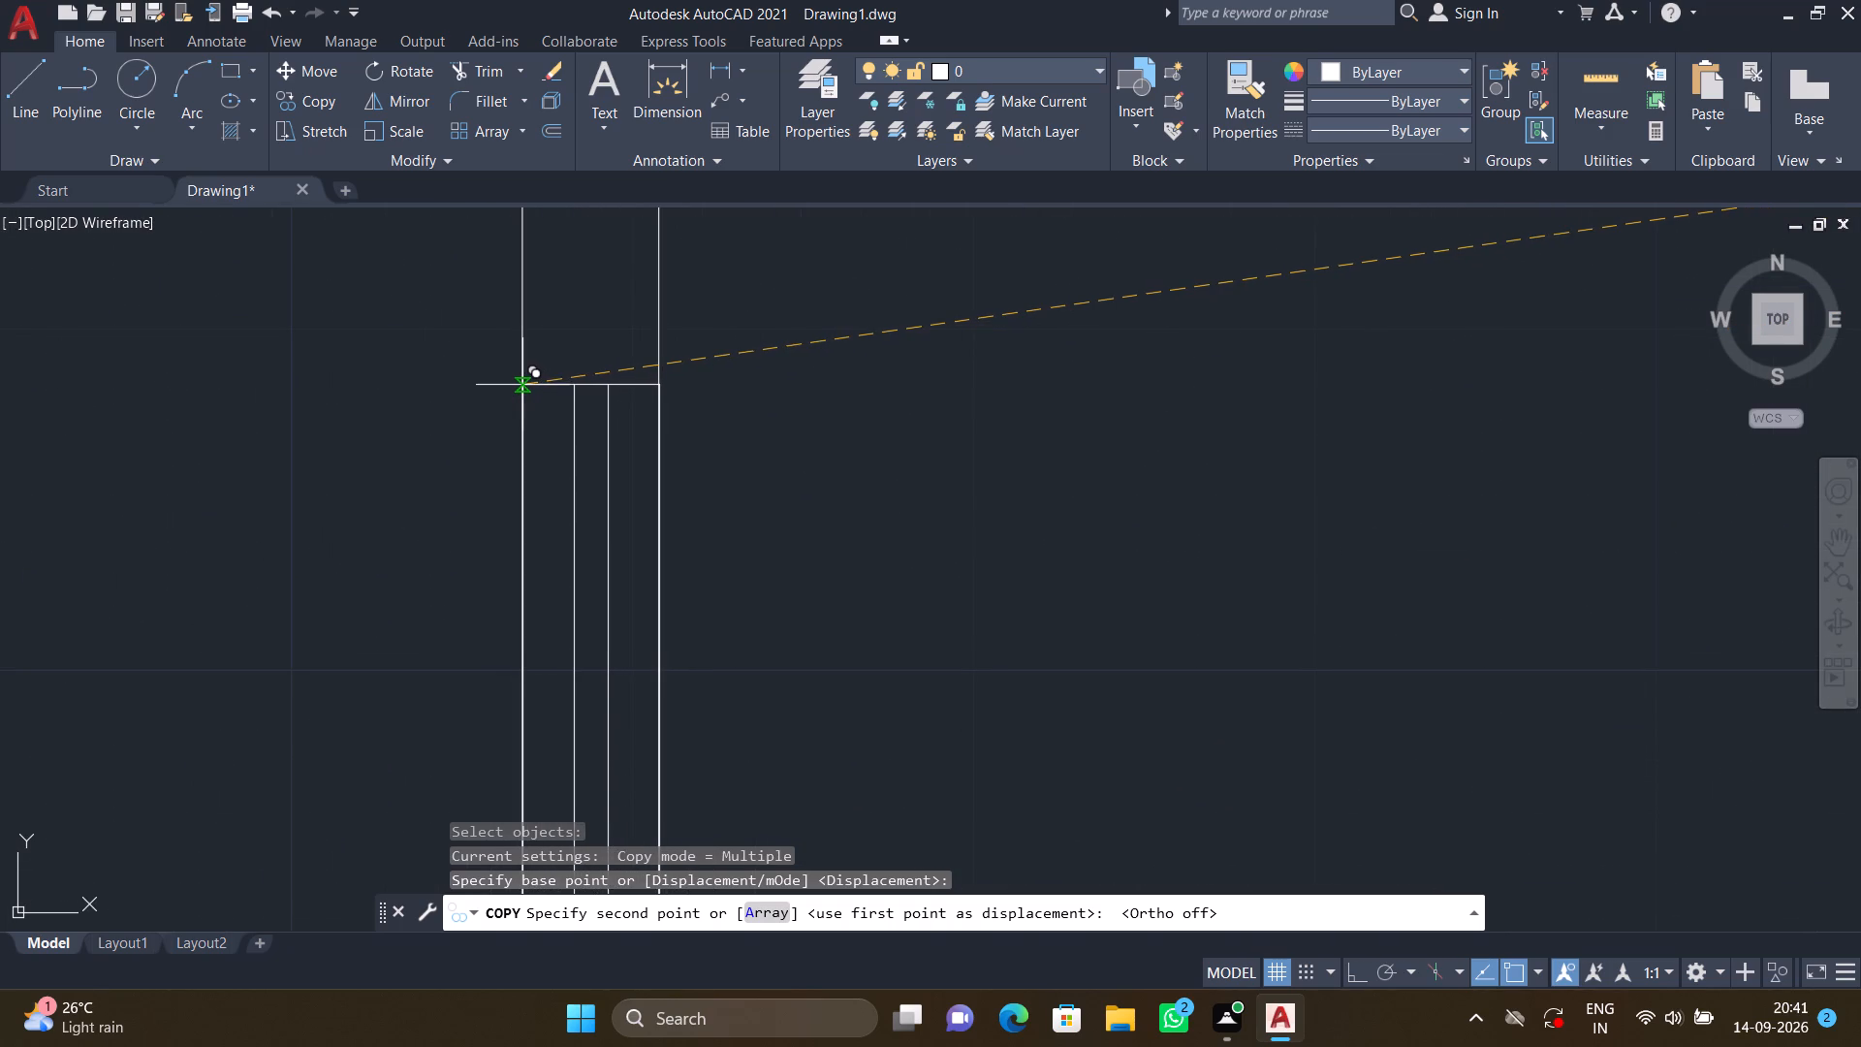
click(522, 380)
scroll(646, 360, down, 3)
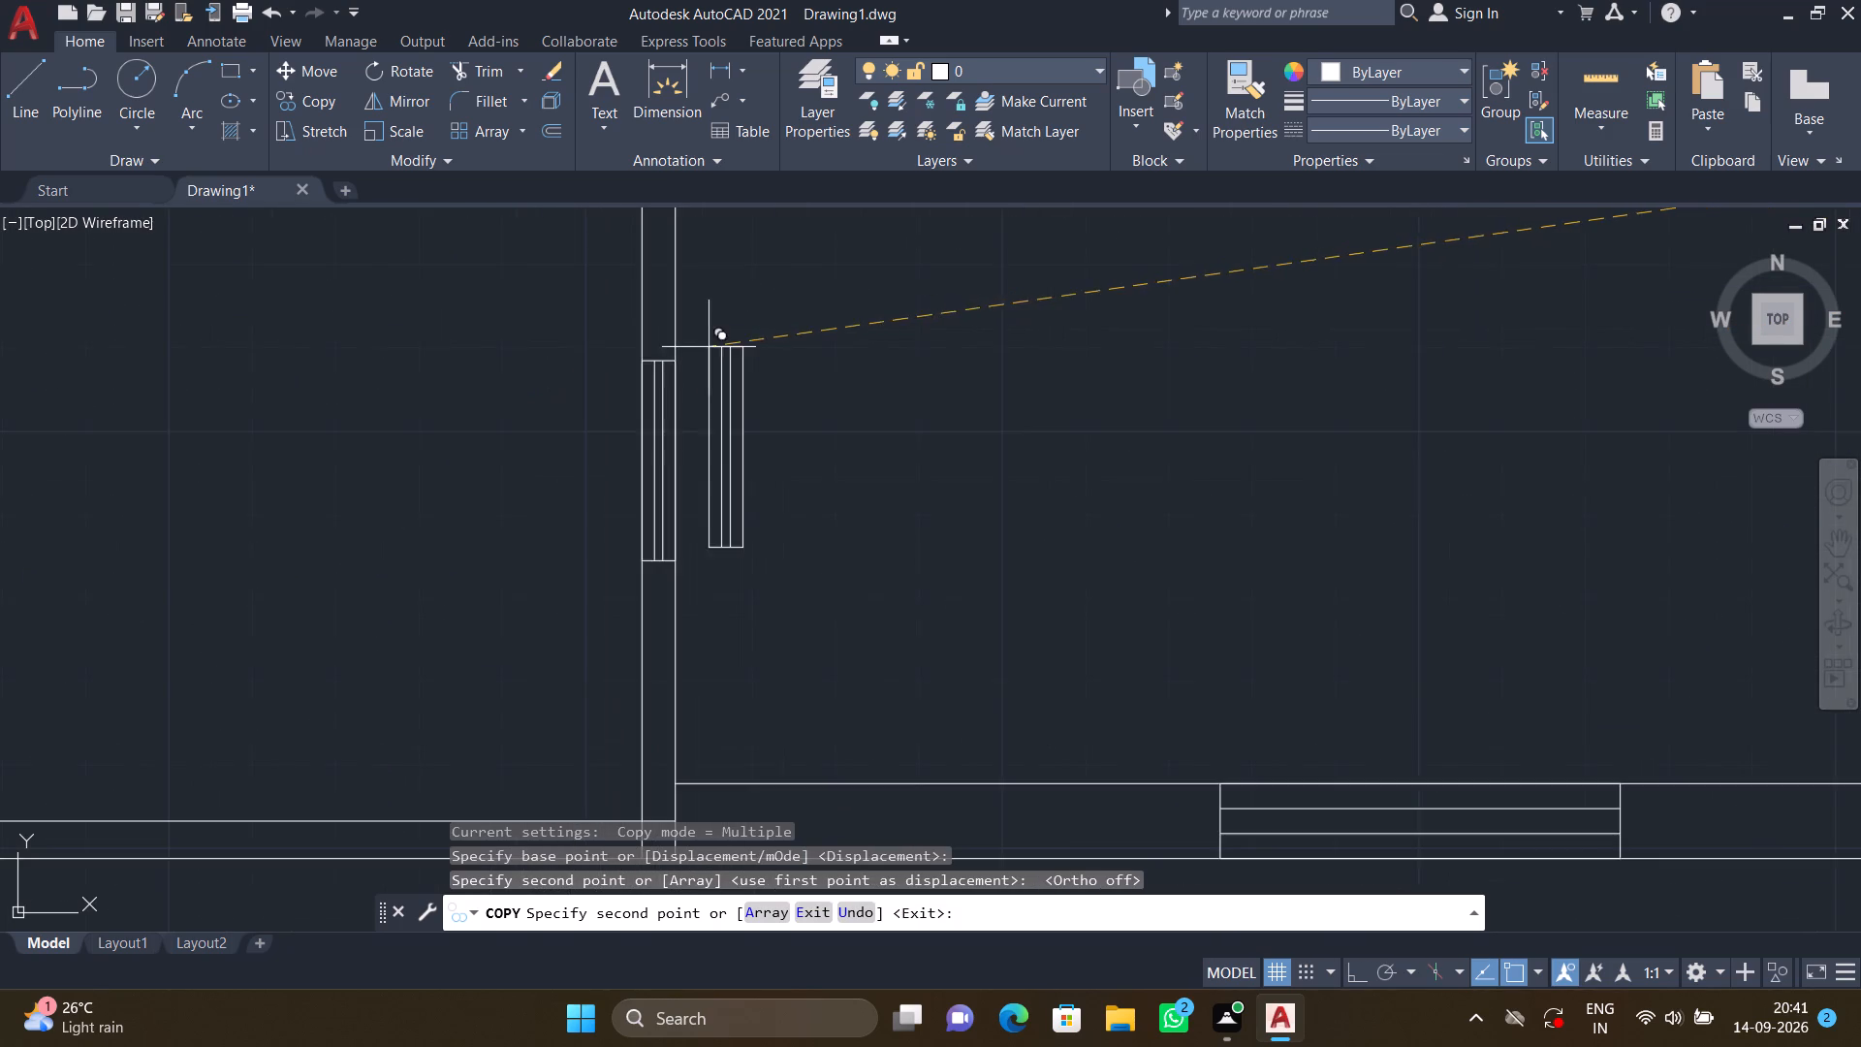
scroll(755, 345, down, 2)
key(Return)
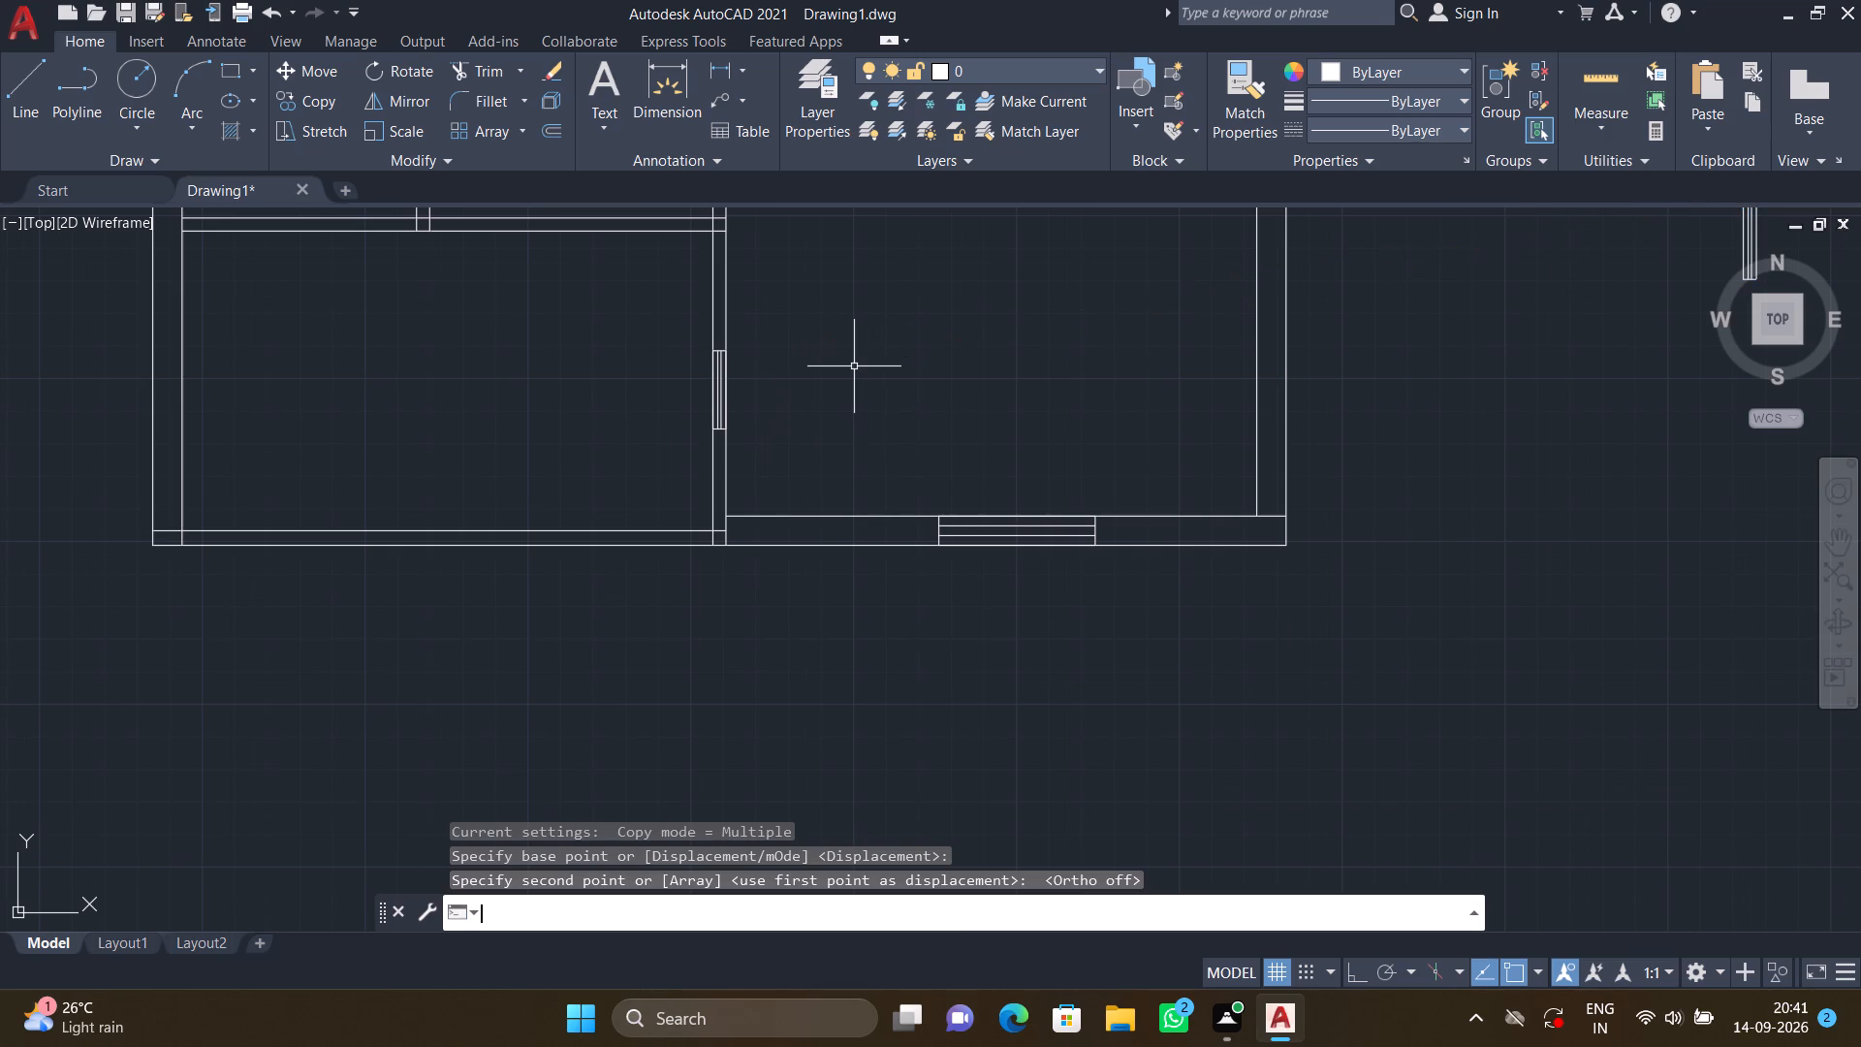
Erase the three spare window symbols standing outside the plan, to the right of the outer wall.
scroll(852, 371, down, 2)
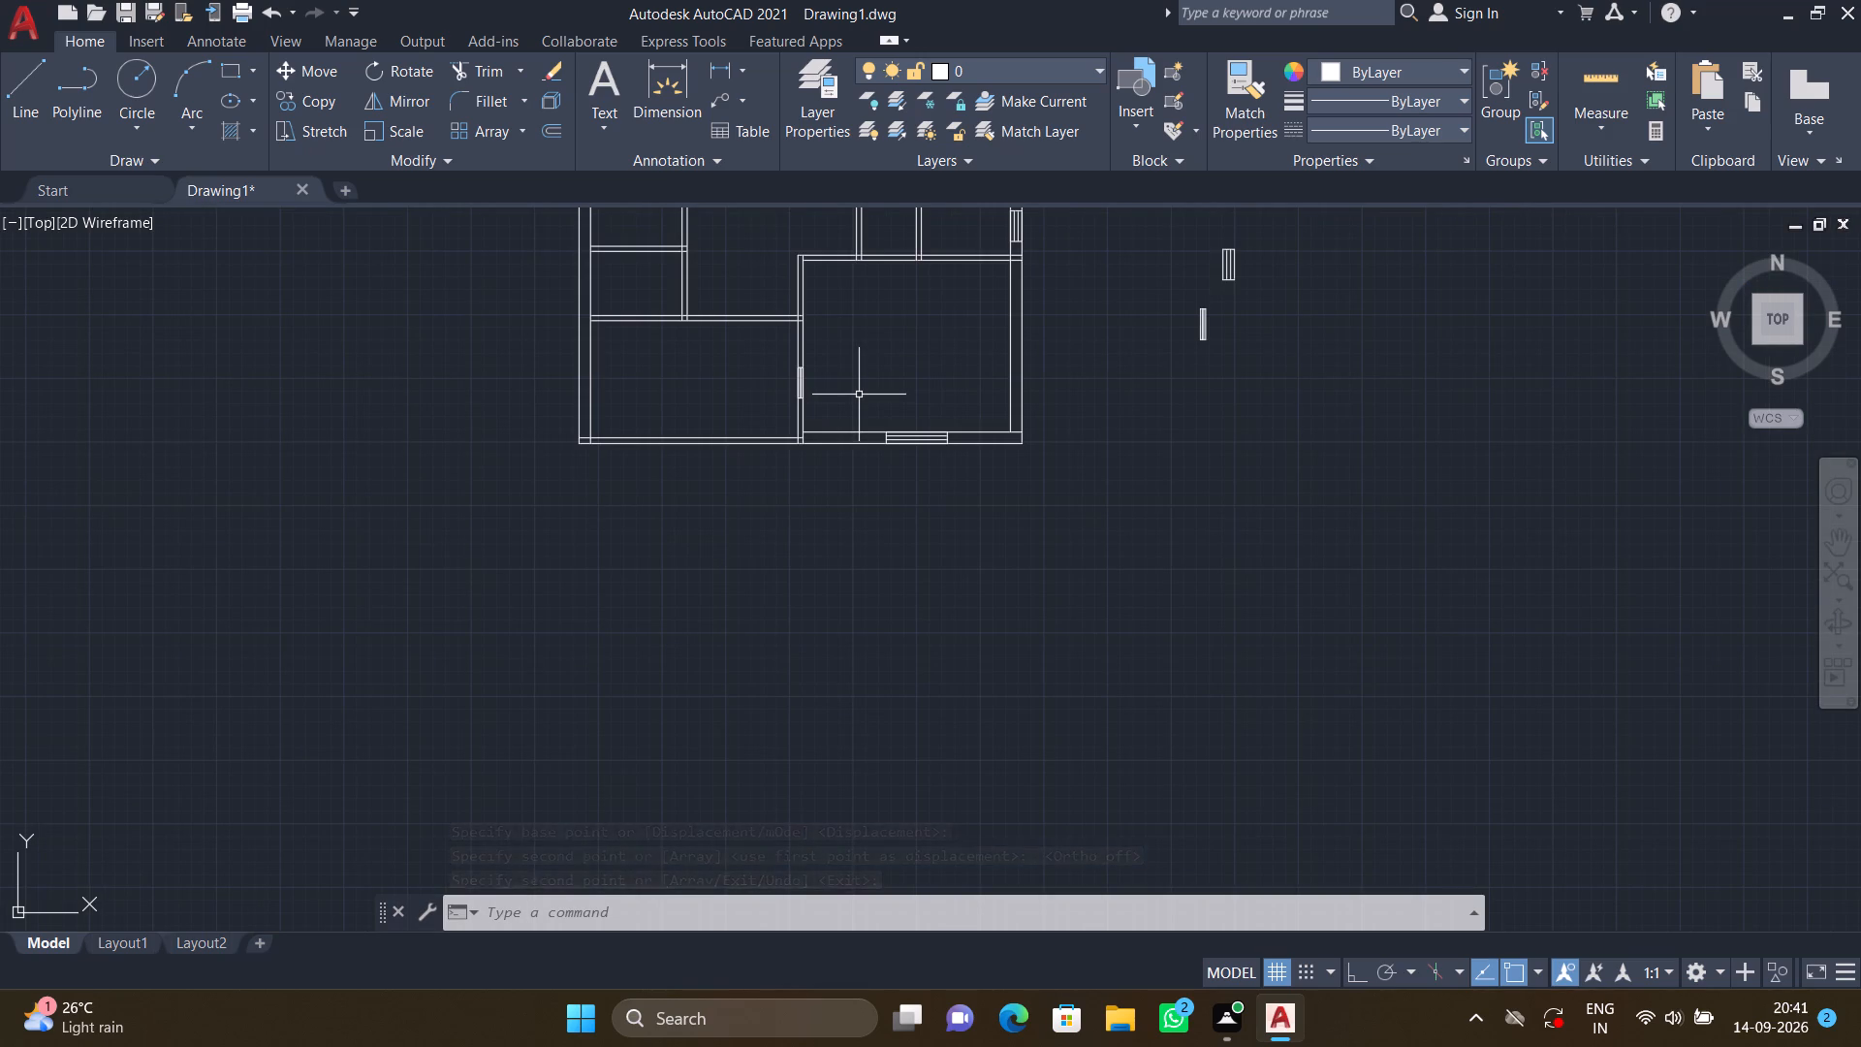
scroll(928, 394, down, 1)
middle_drag(1095, 365, 1058, 589)
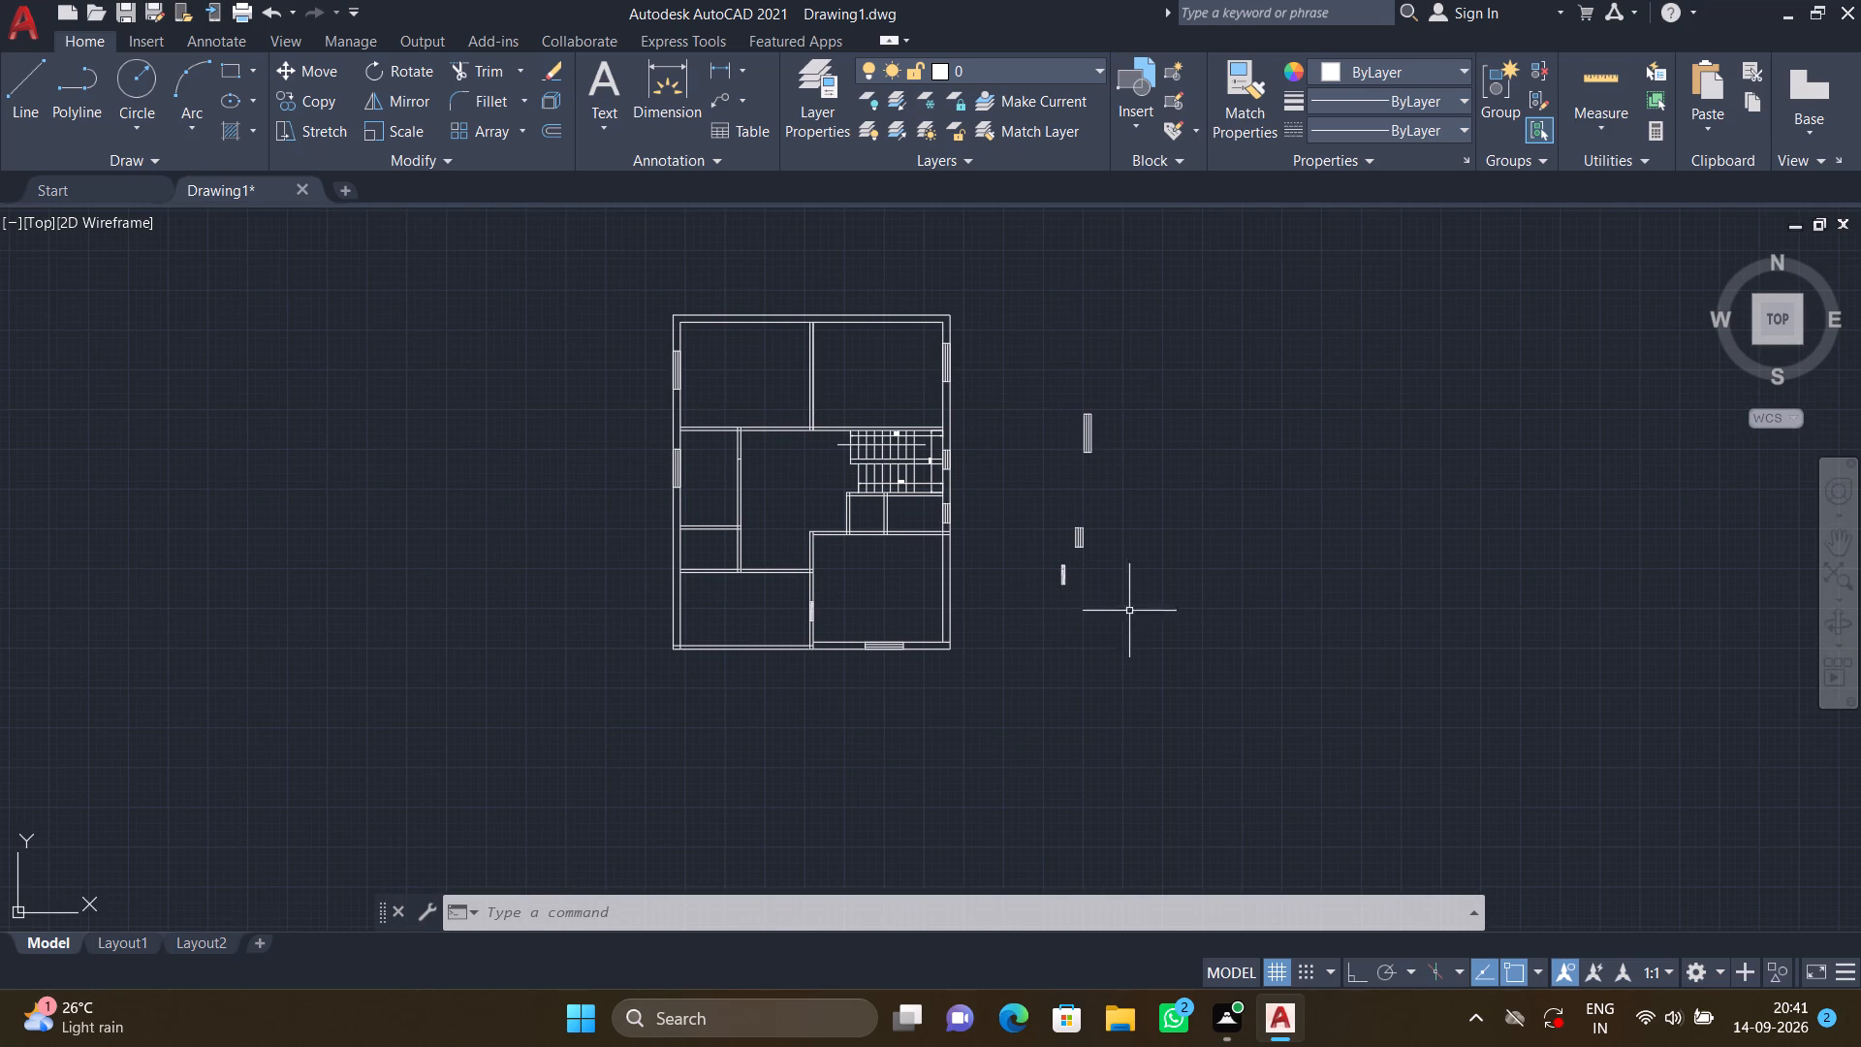
click(1139, 611)
click(1020, 384)
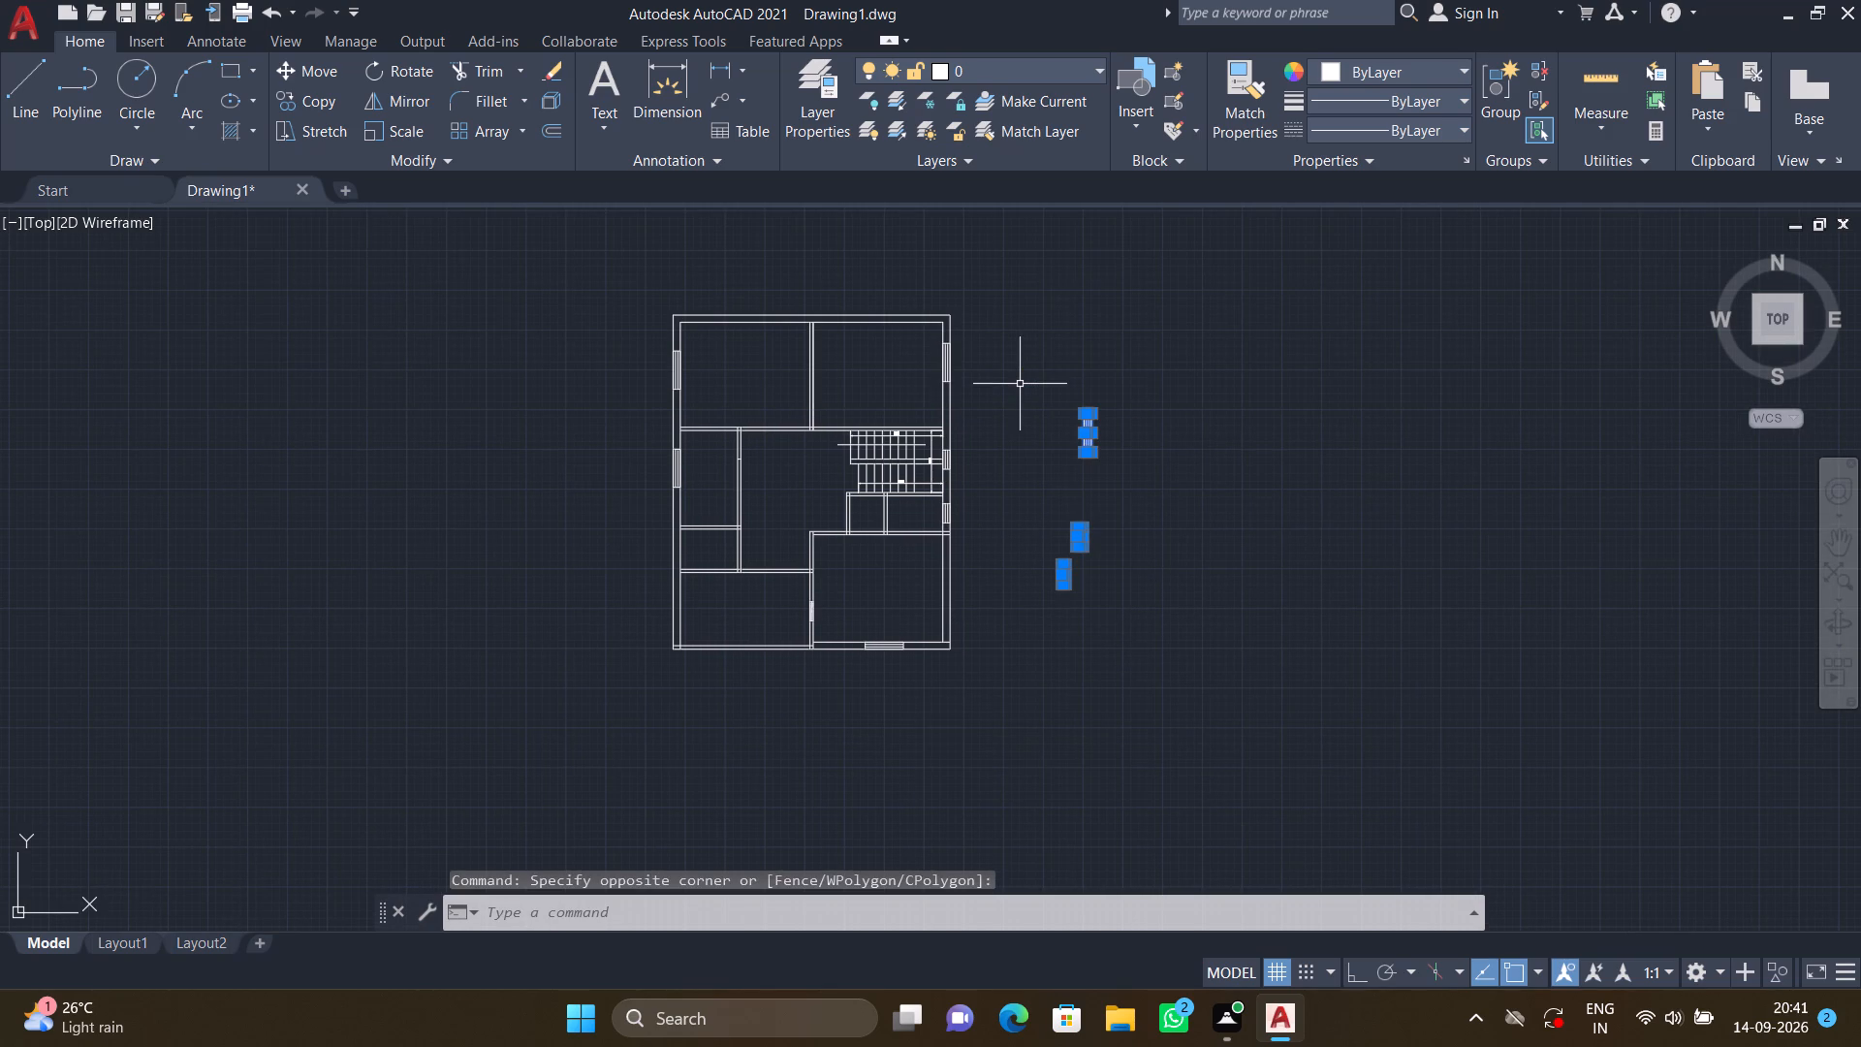
key(Delete)
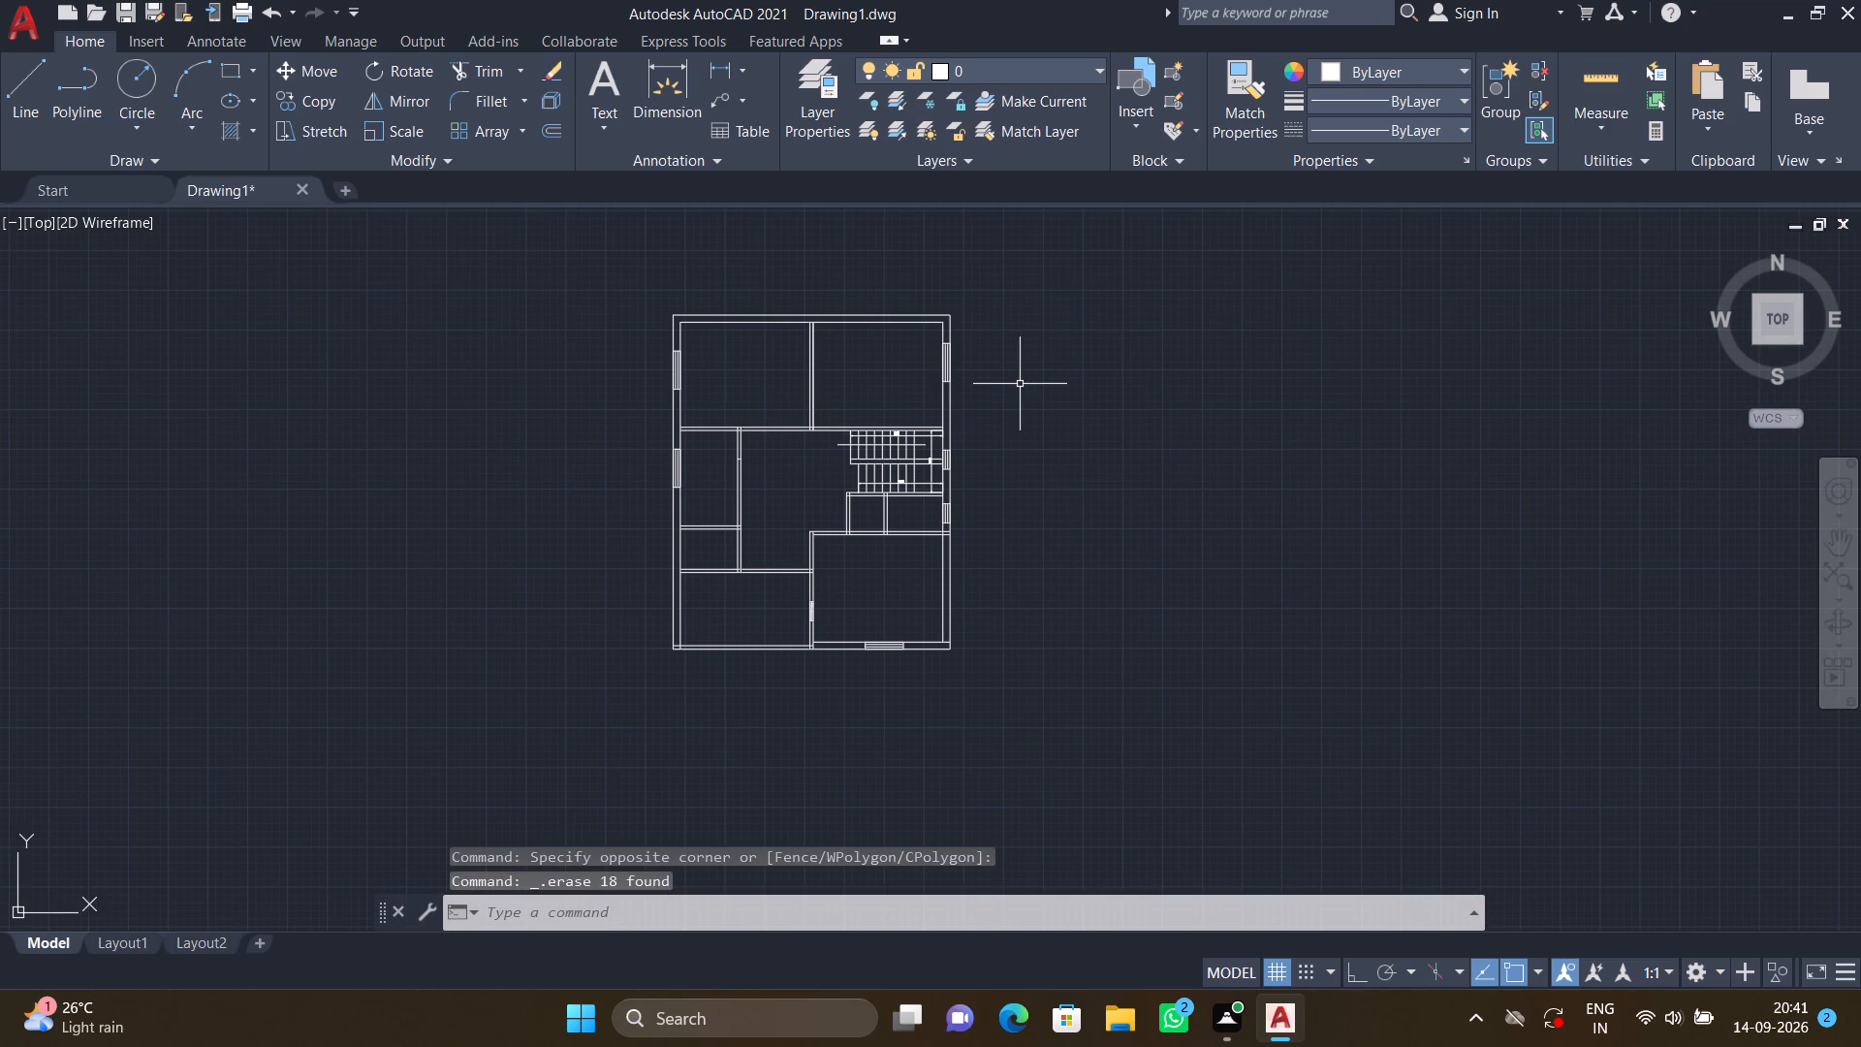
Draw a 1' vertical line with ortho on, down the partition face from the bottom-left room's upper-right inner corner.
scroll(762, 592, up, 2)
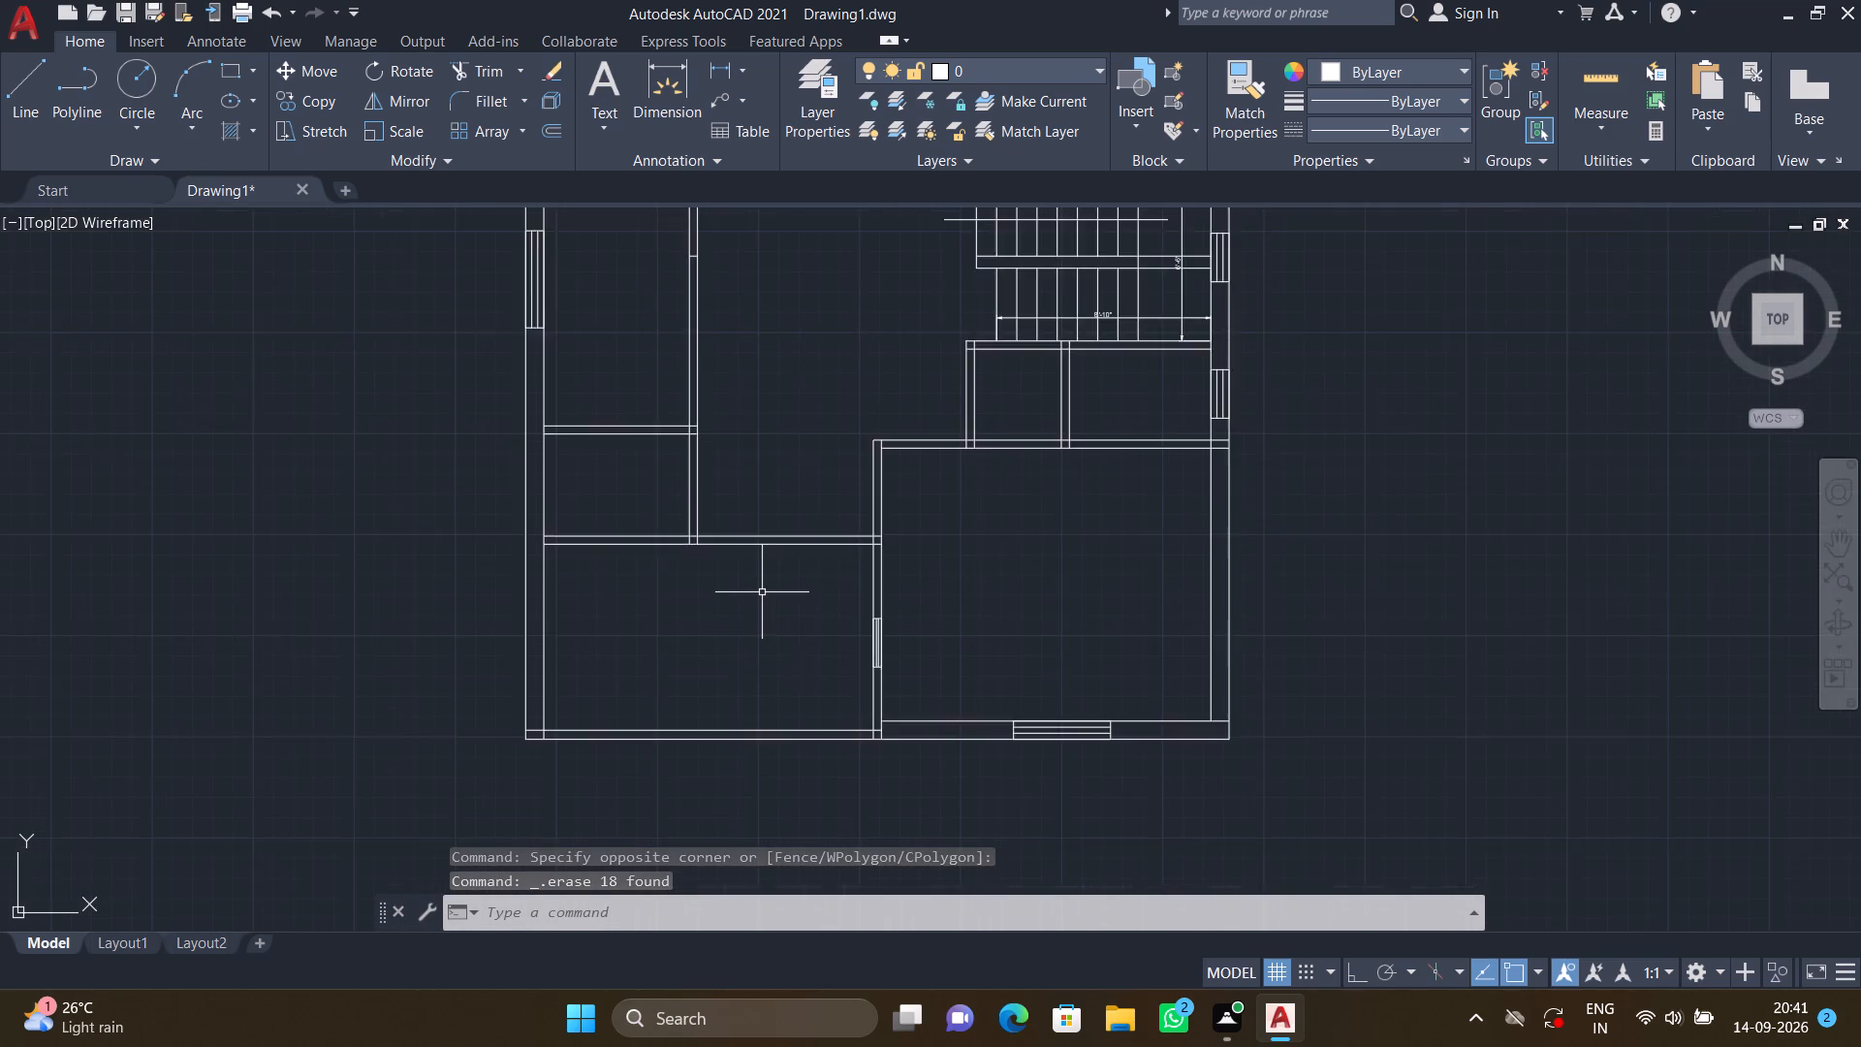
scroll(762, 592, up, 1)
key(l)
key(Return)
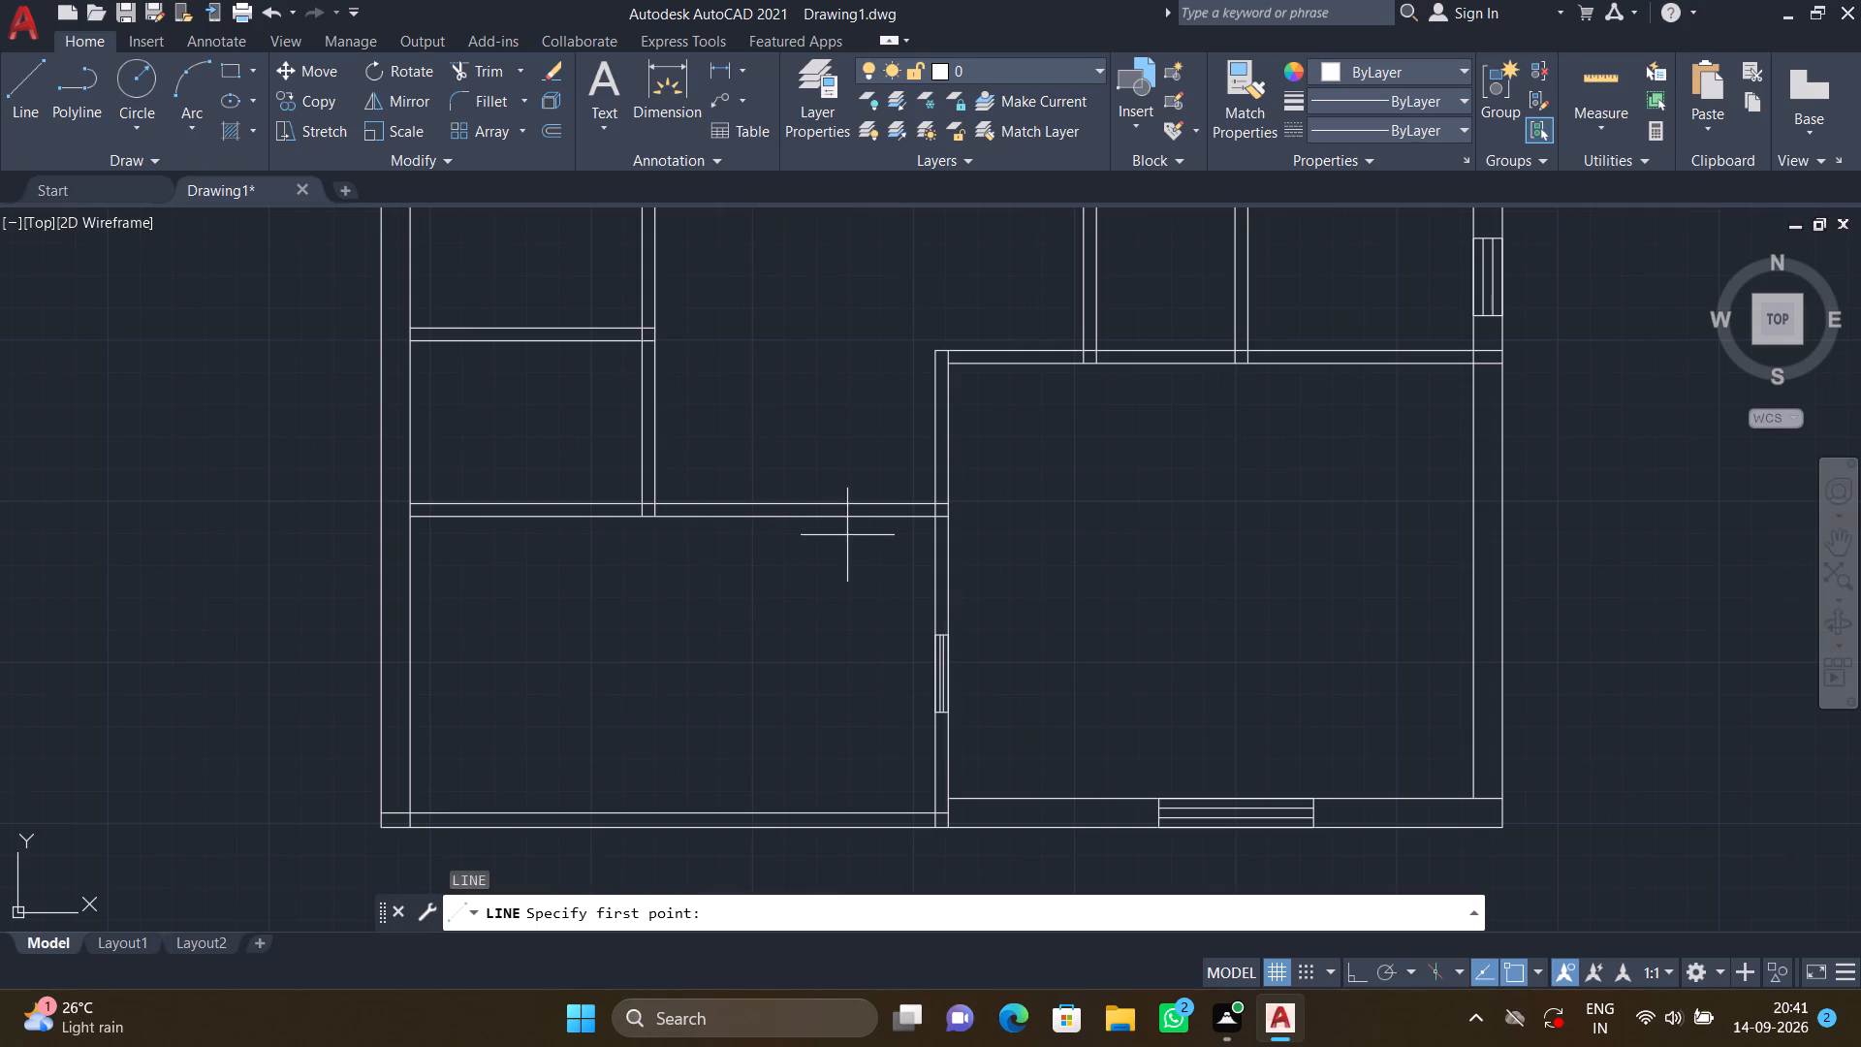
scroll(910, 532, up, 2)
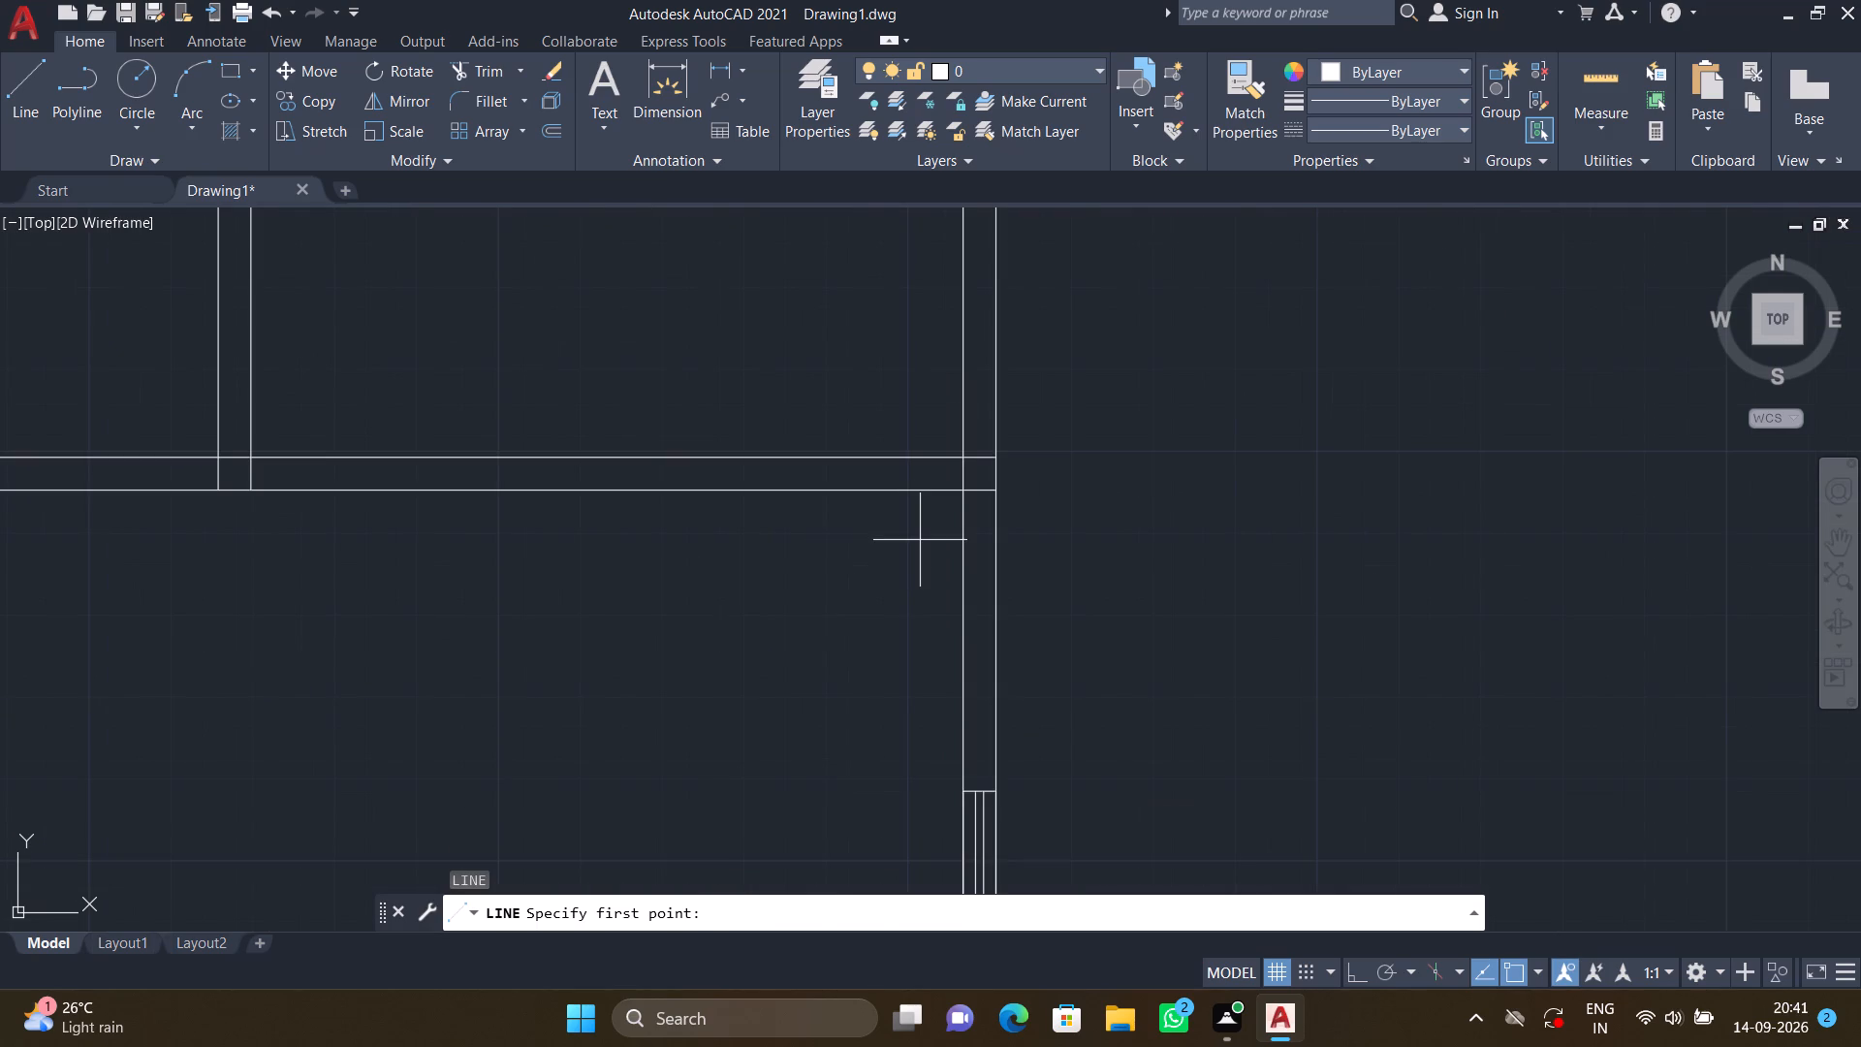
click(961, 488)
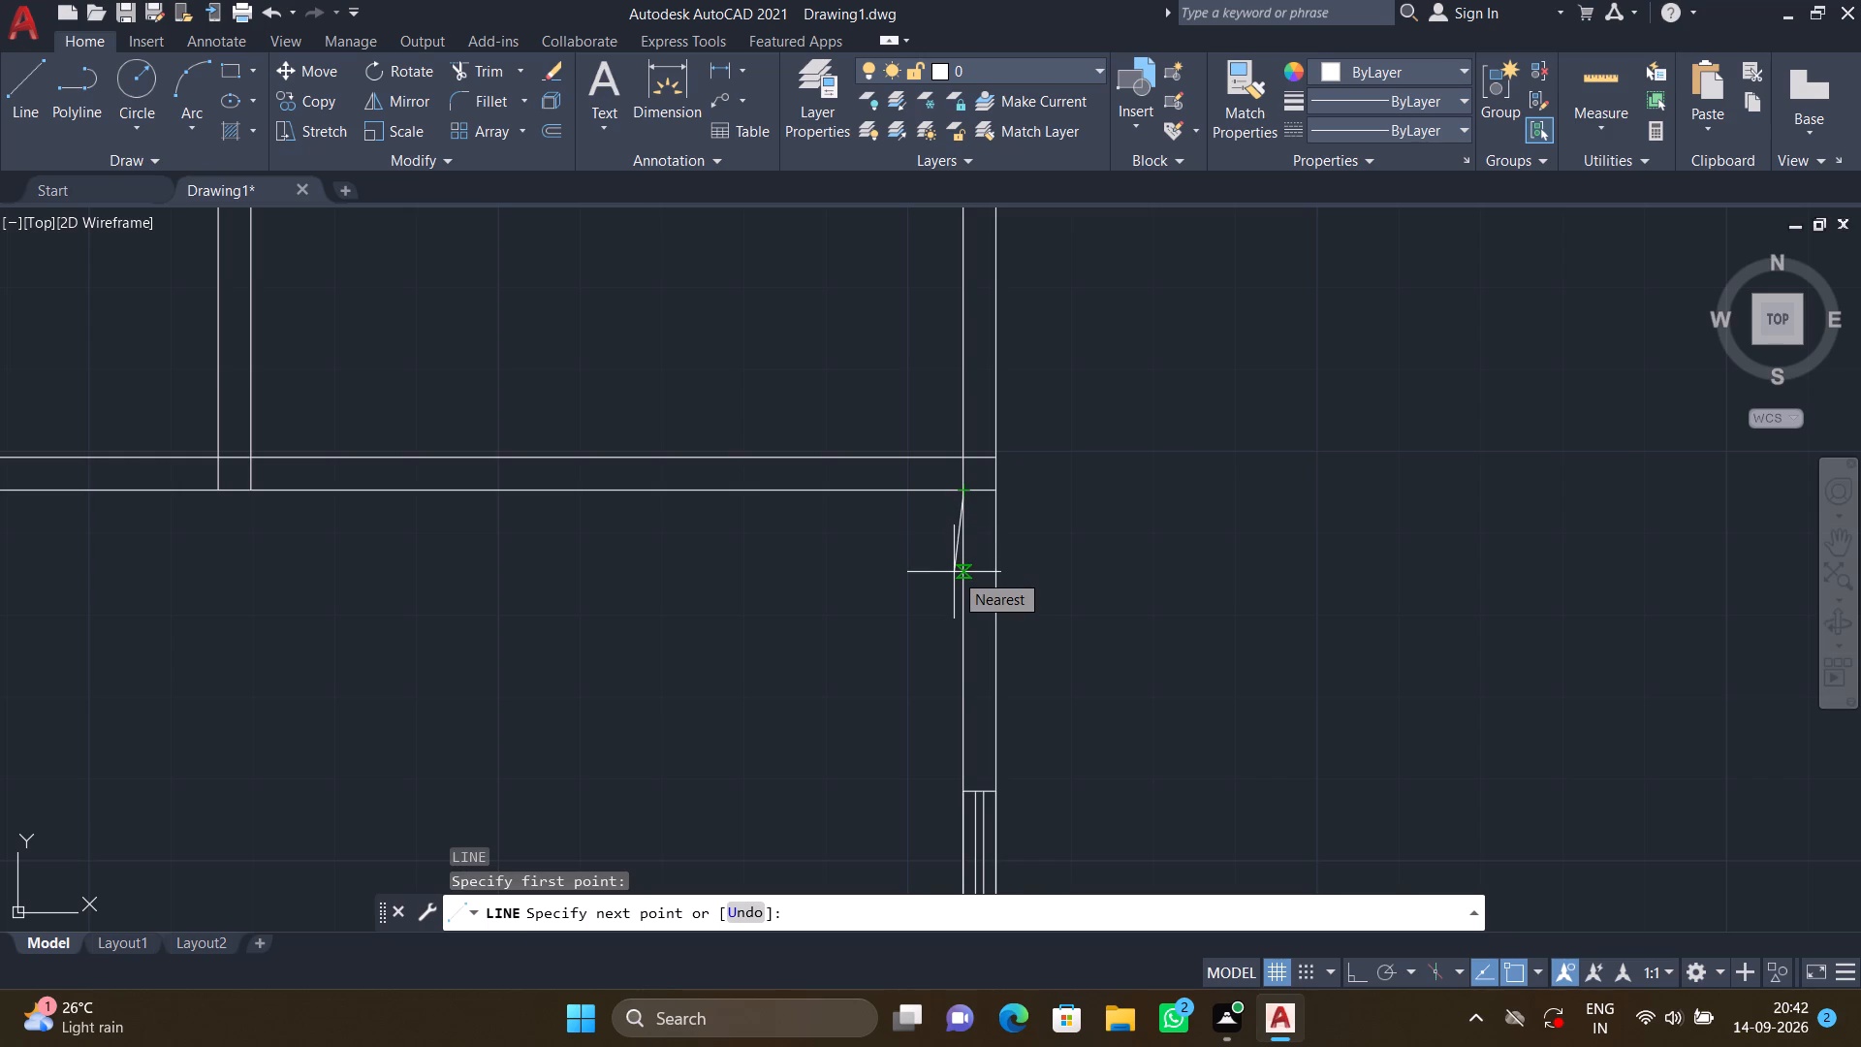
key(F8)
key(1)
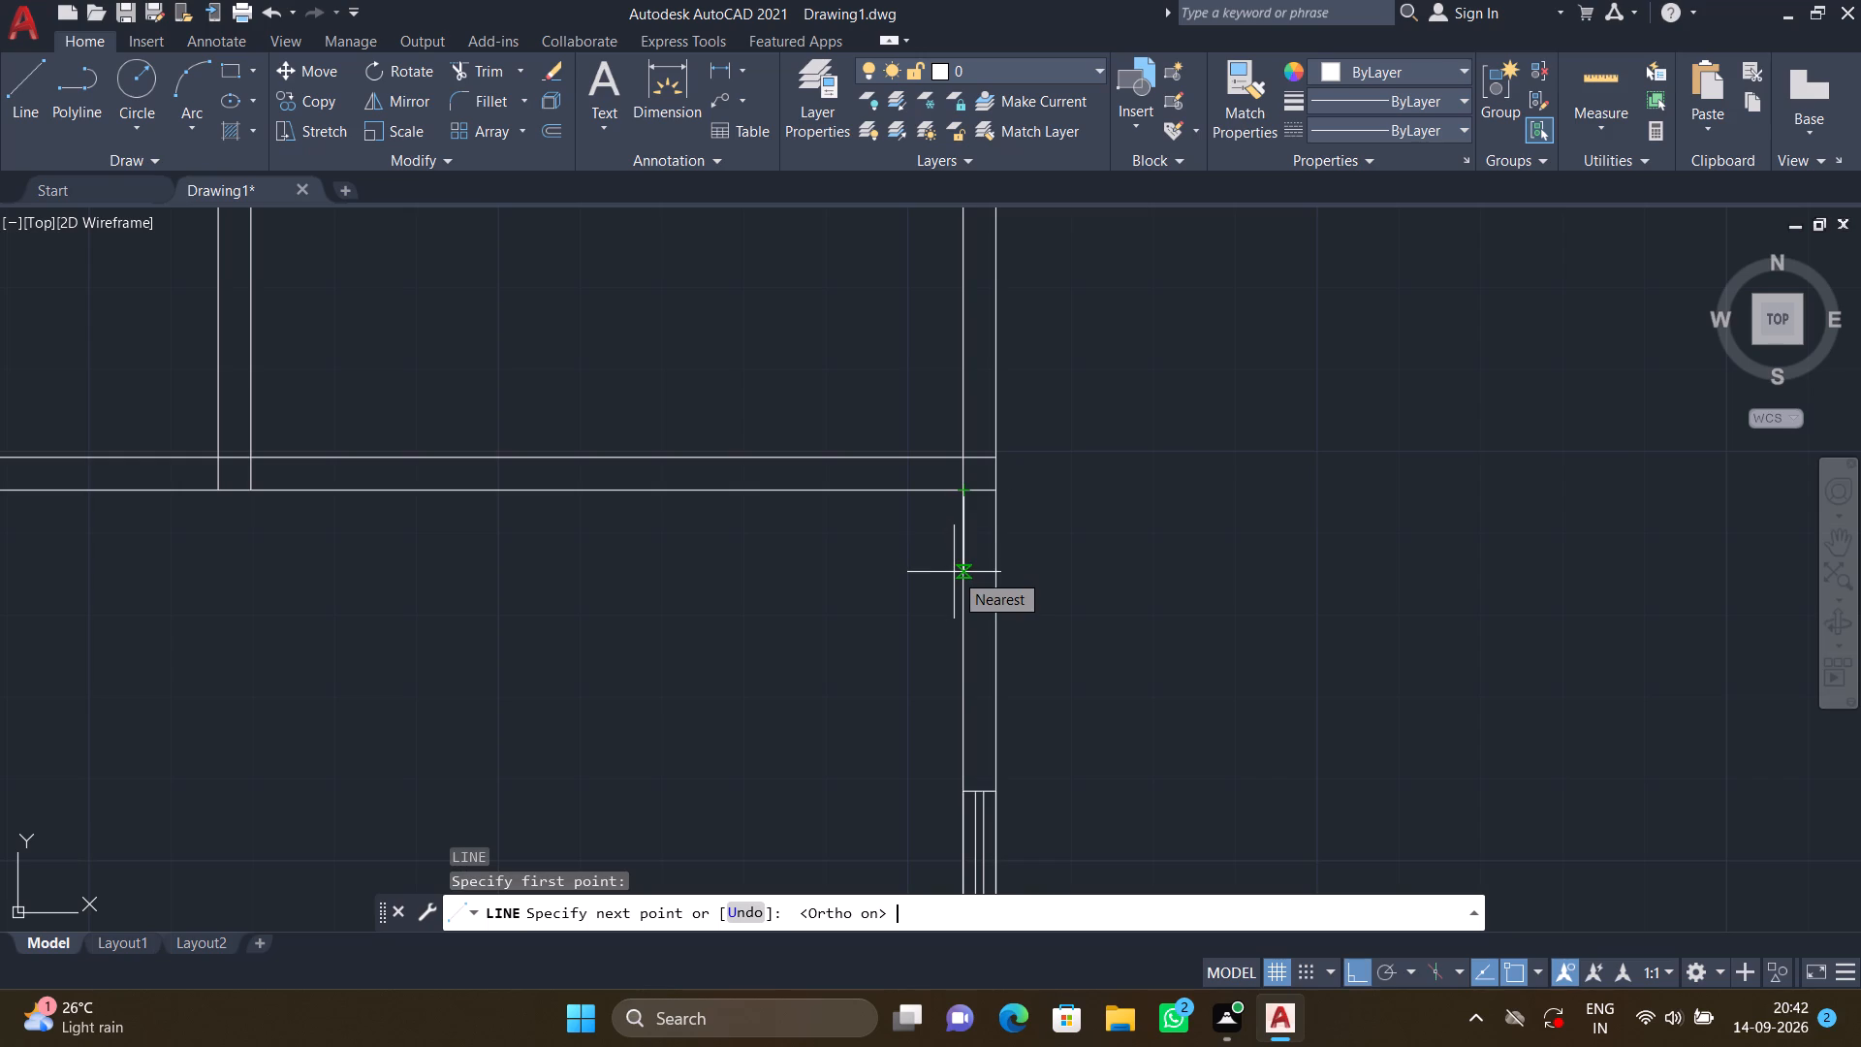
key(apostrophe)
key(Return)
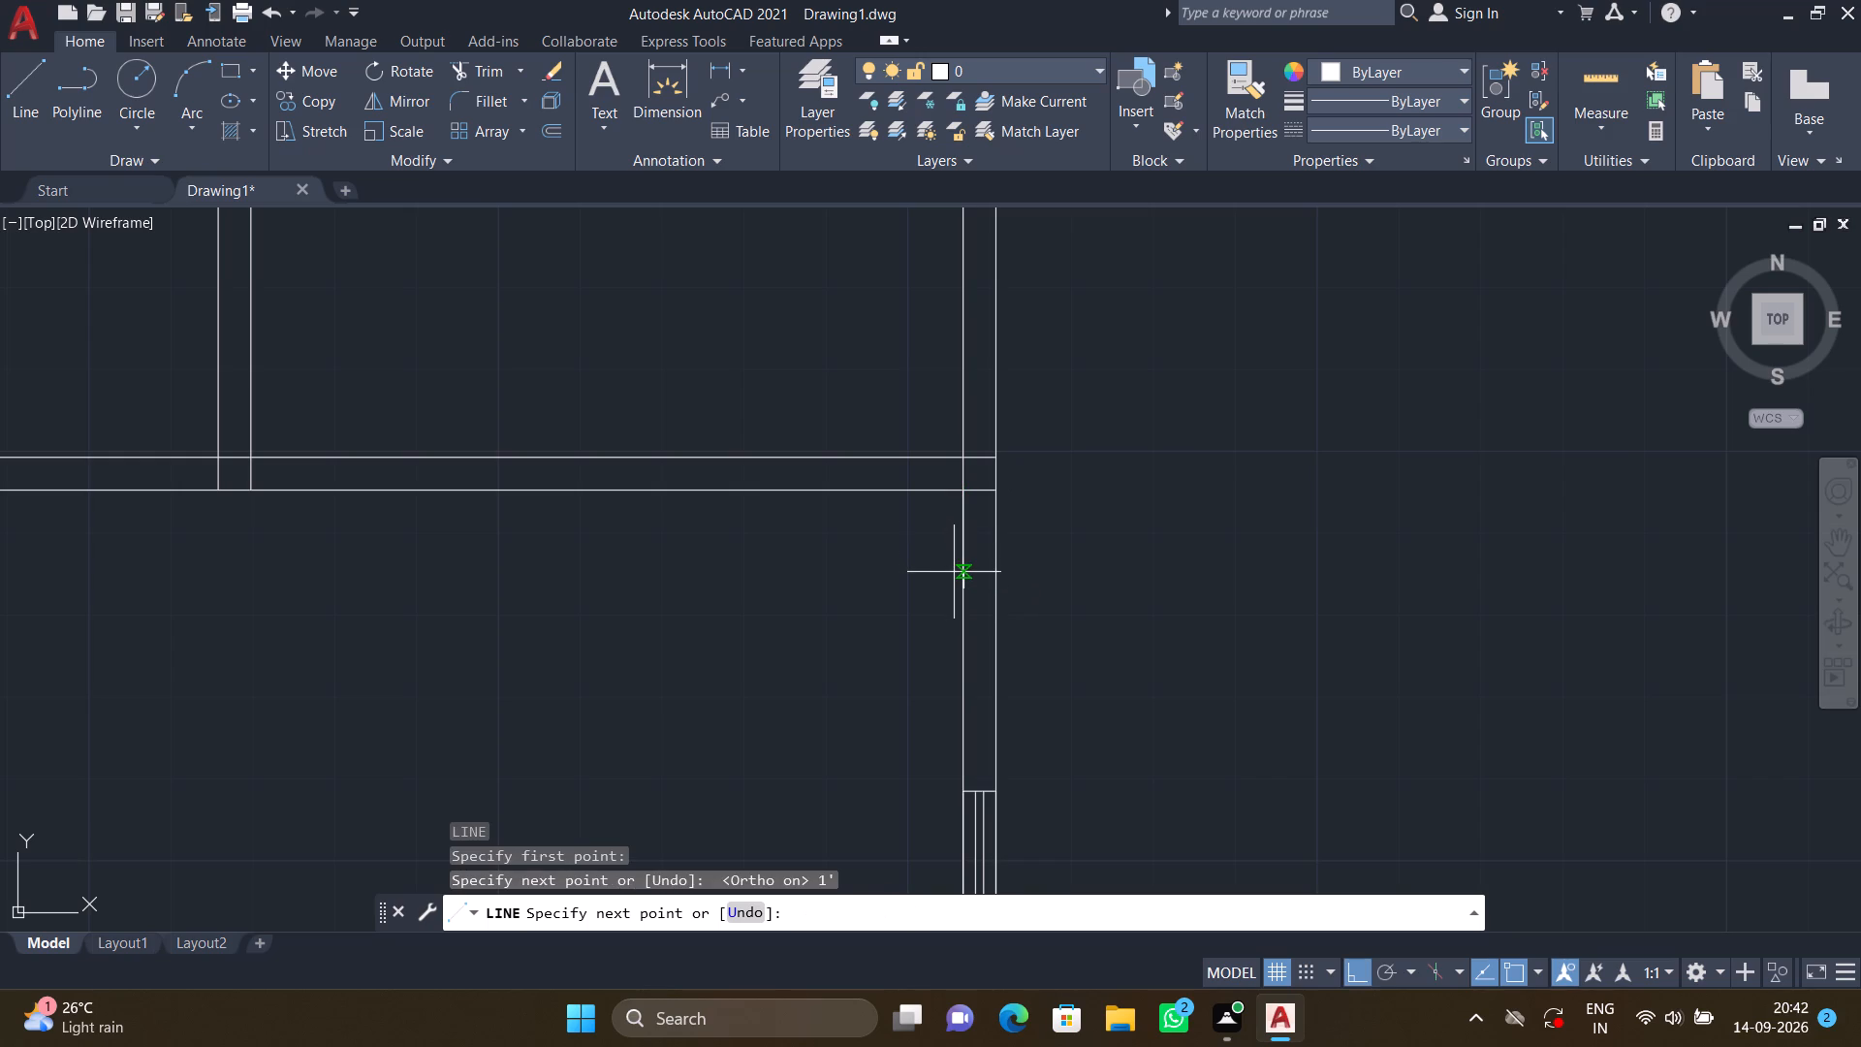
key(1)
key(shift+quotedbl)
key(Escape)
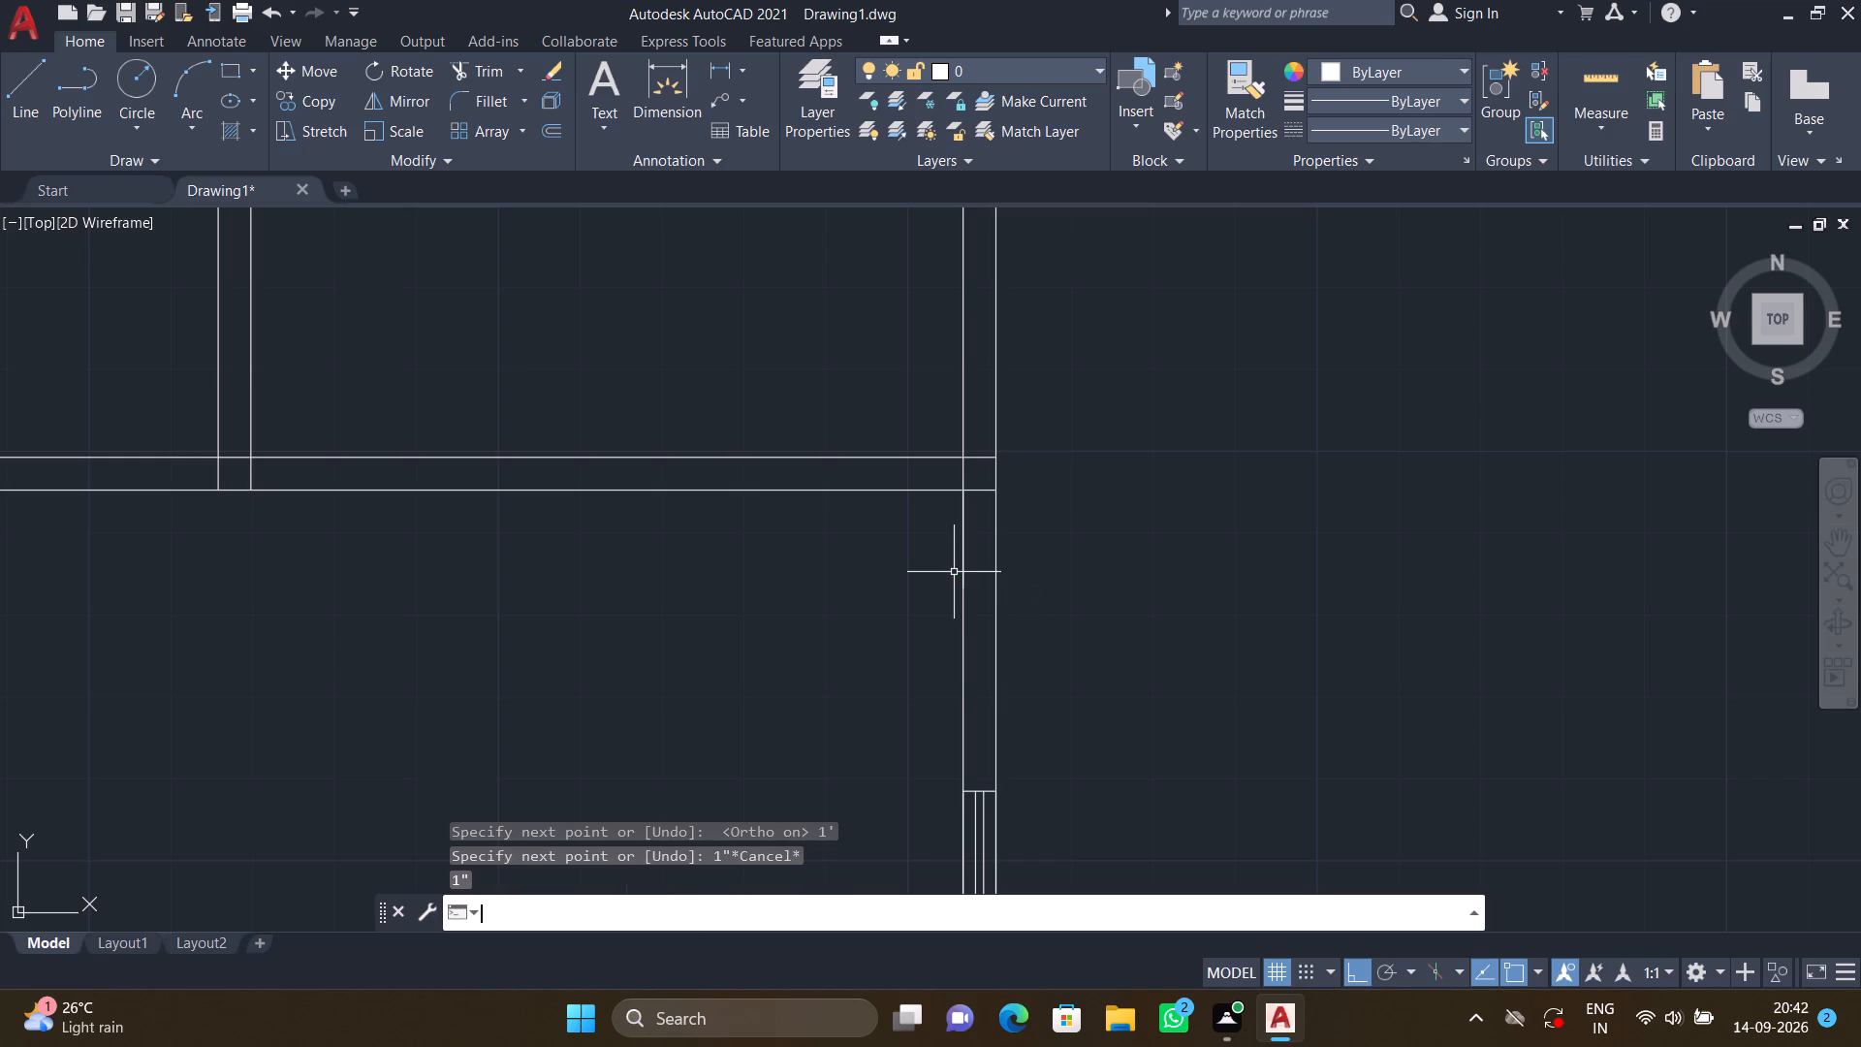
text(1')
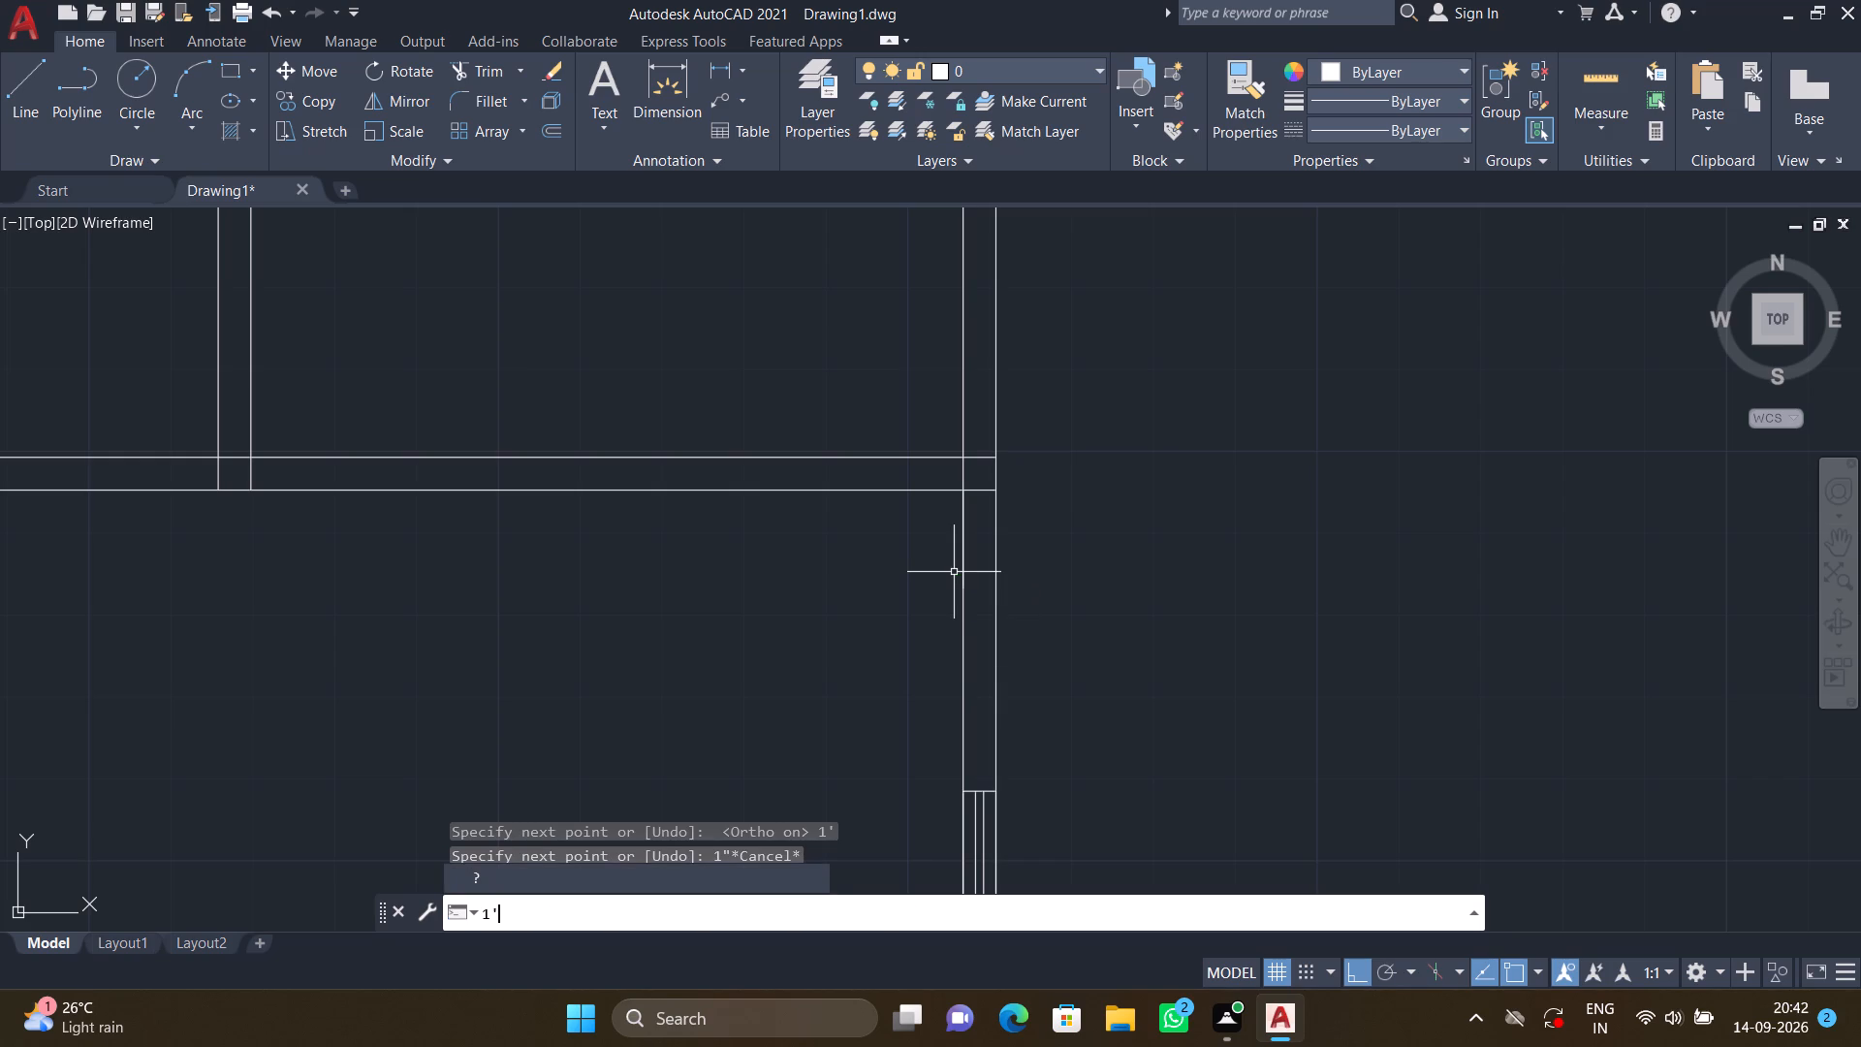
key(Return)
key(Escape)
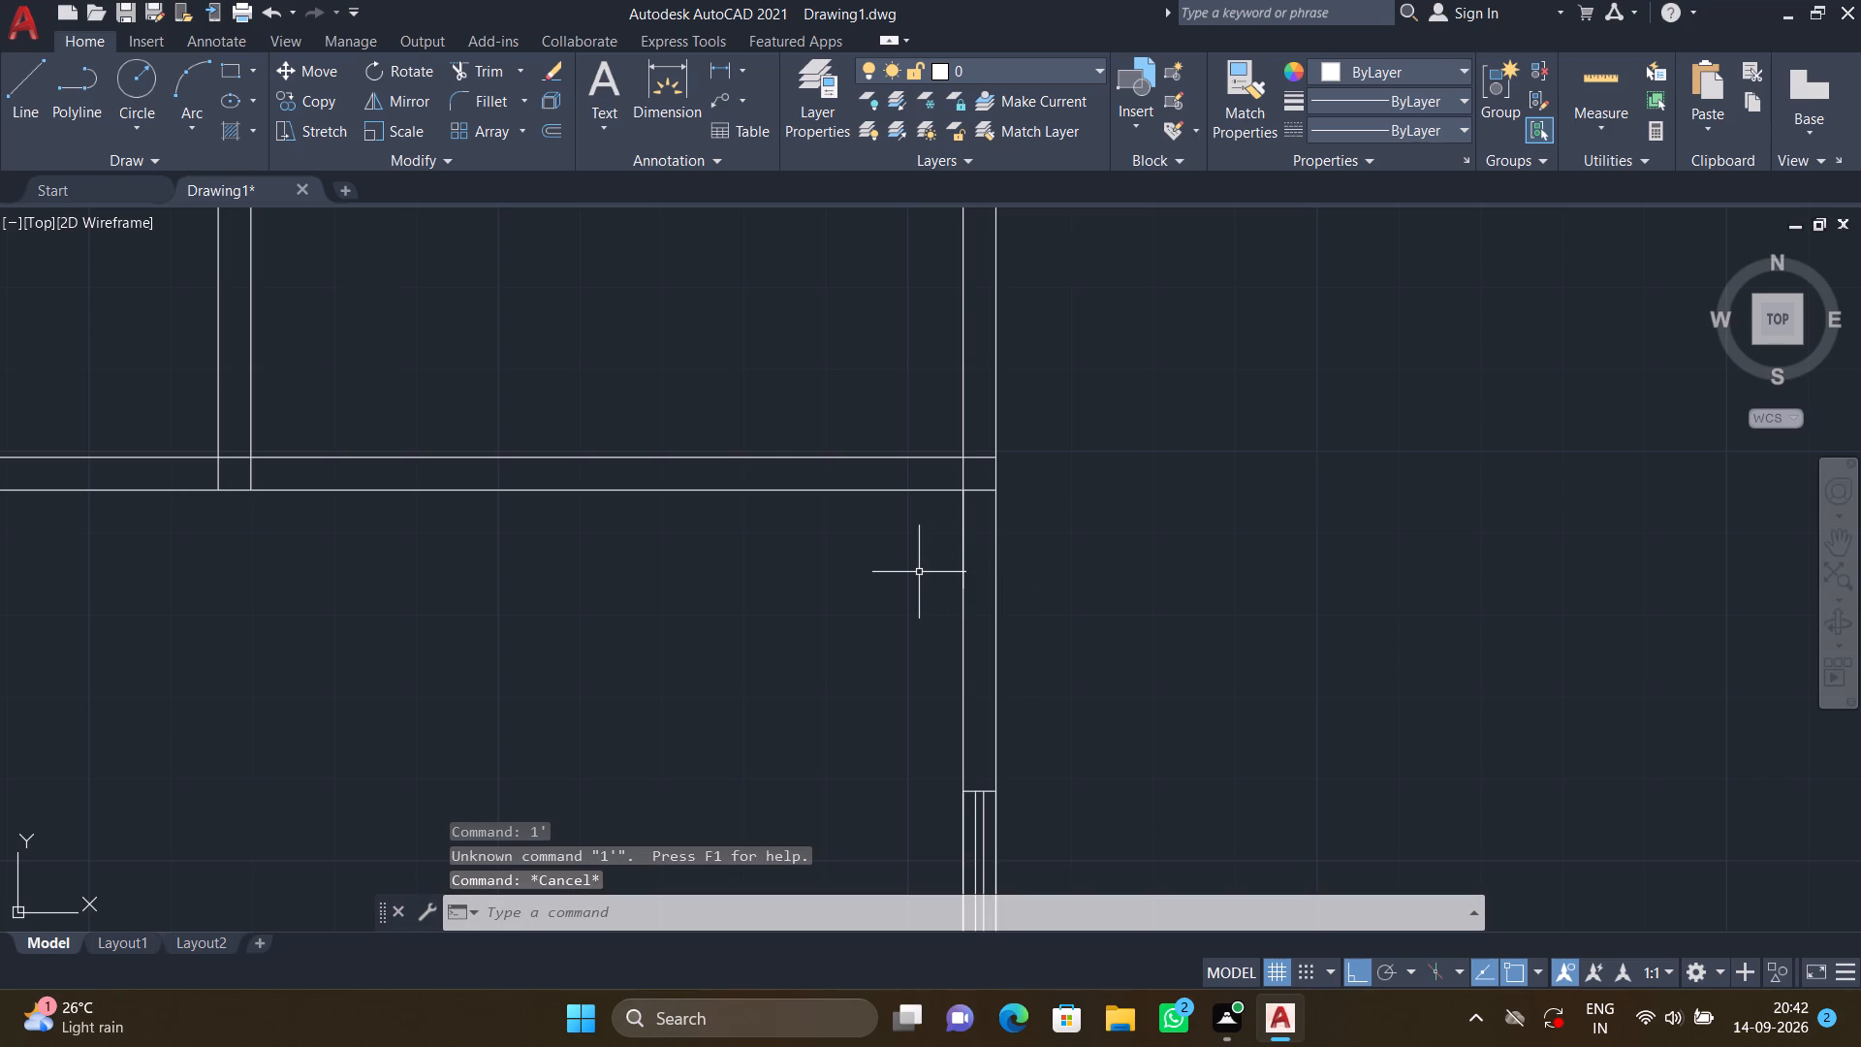
Draw lines from the bottom-left room's upper-right inner corner 1' down, 4' left and back up to the wall.
key(l)
key(Return)
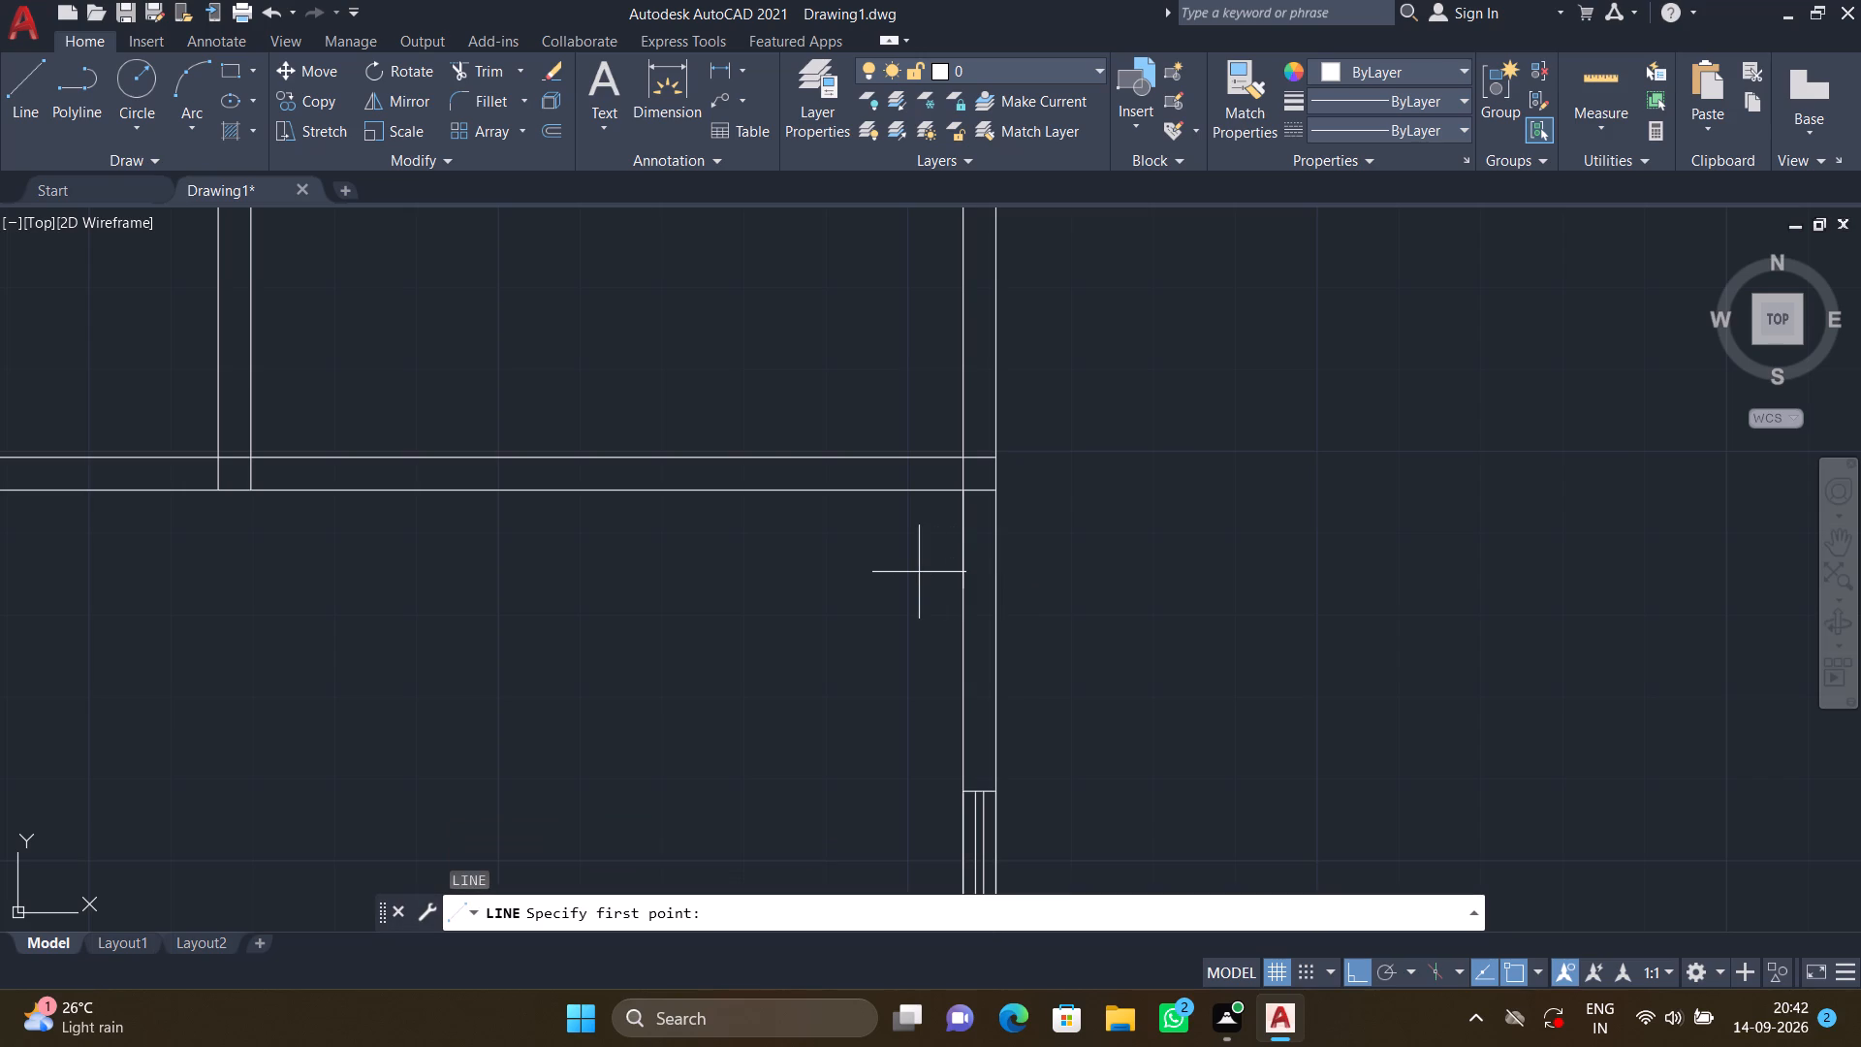
click(960, 492)
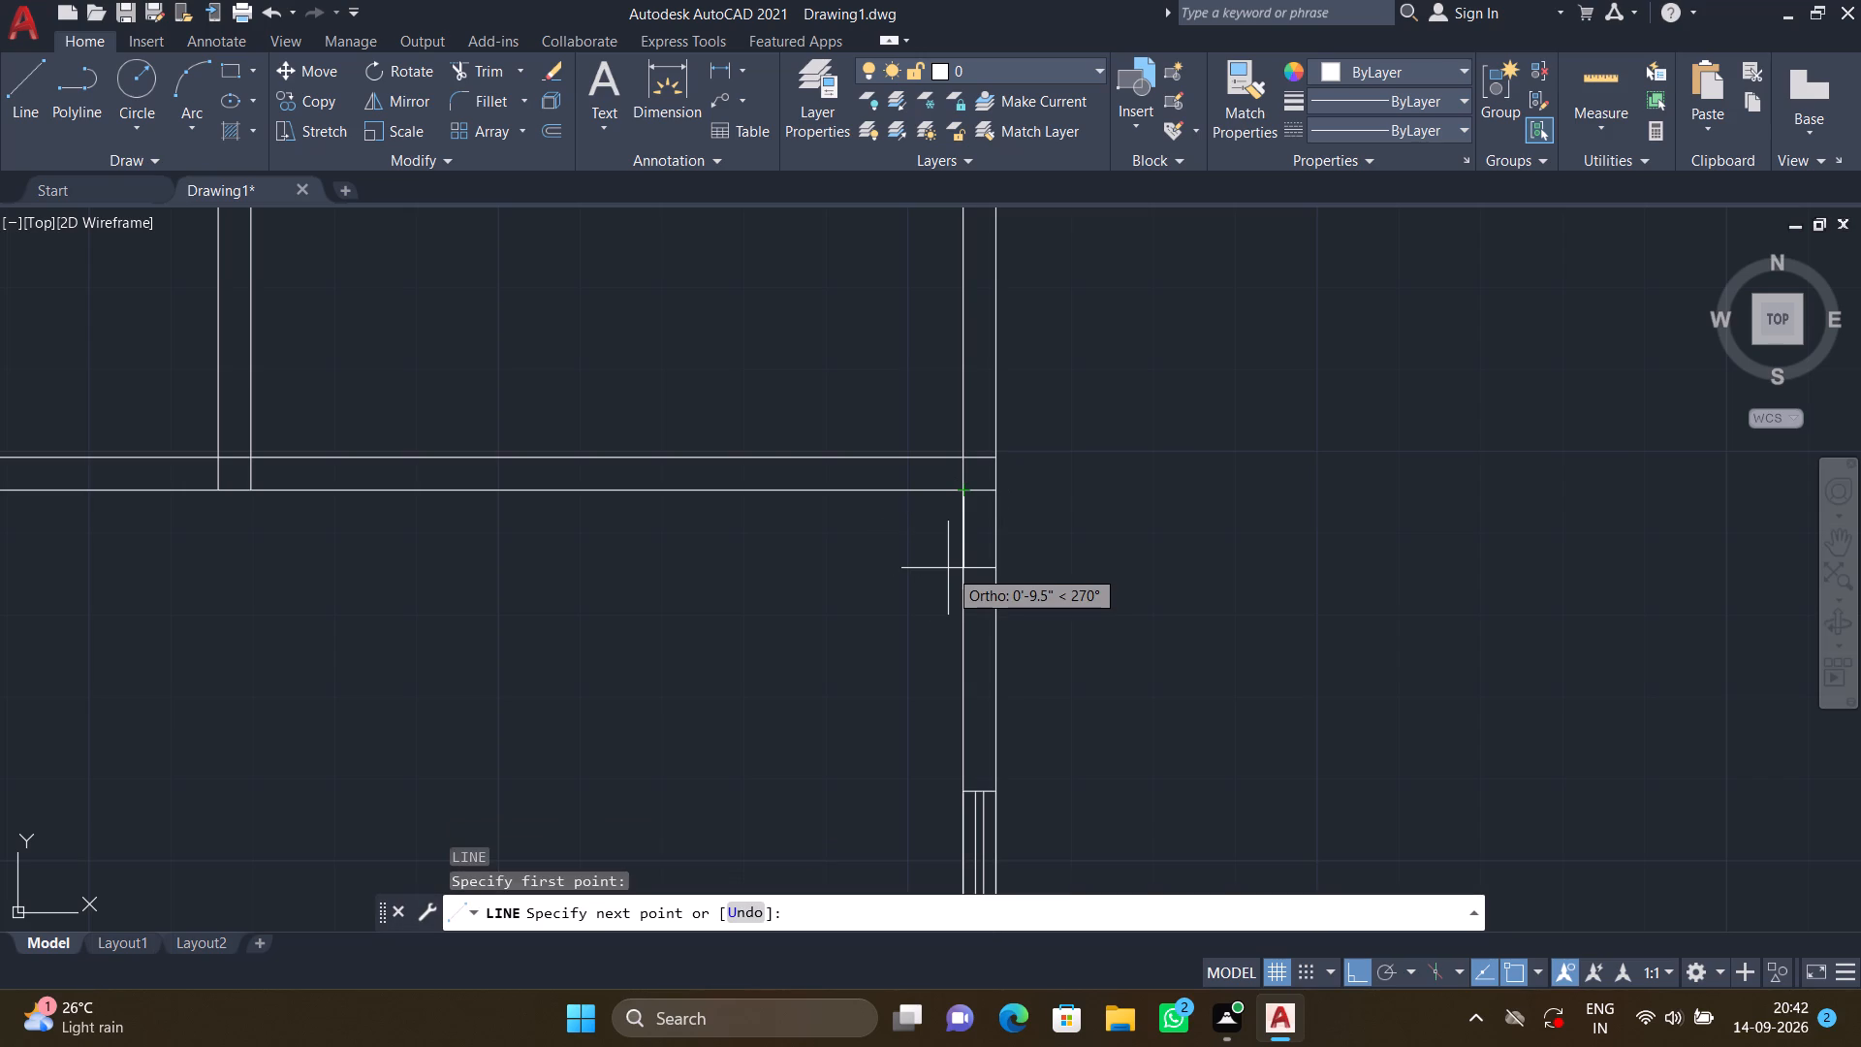
text(1')
key(Return)
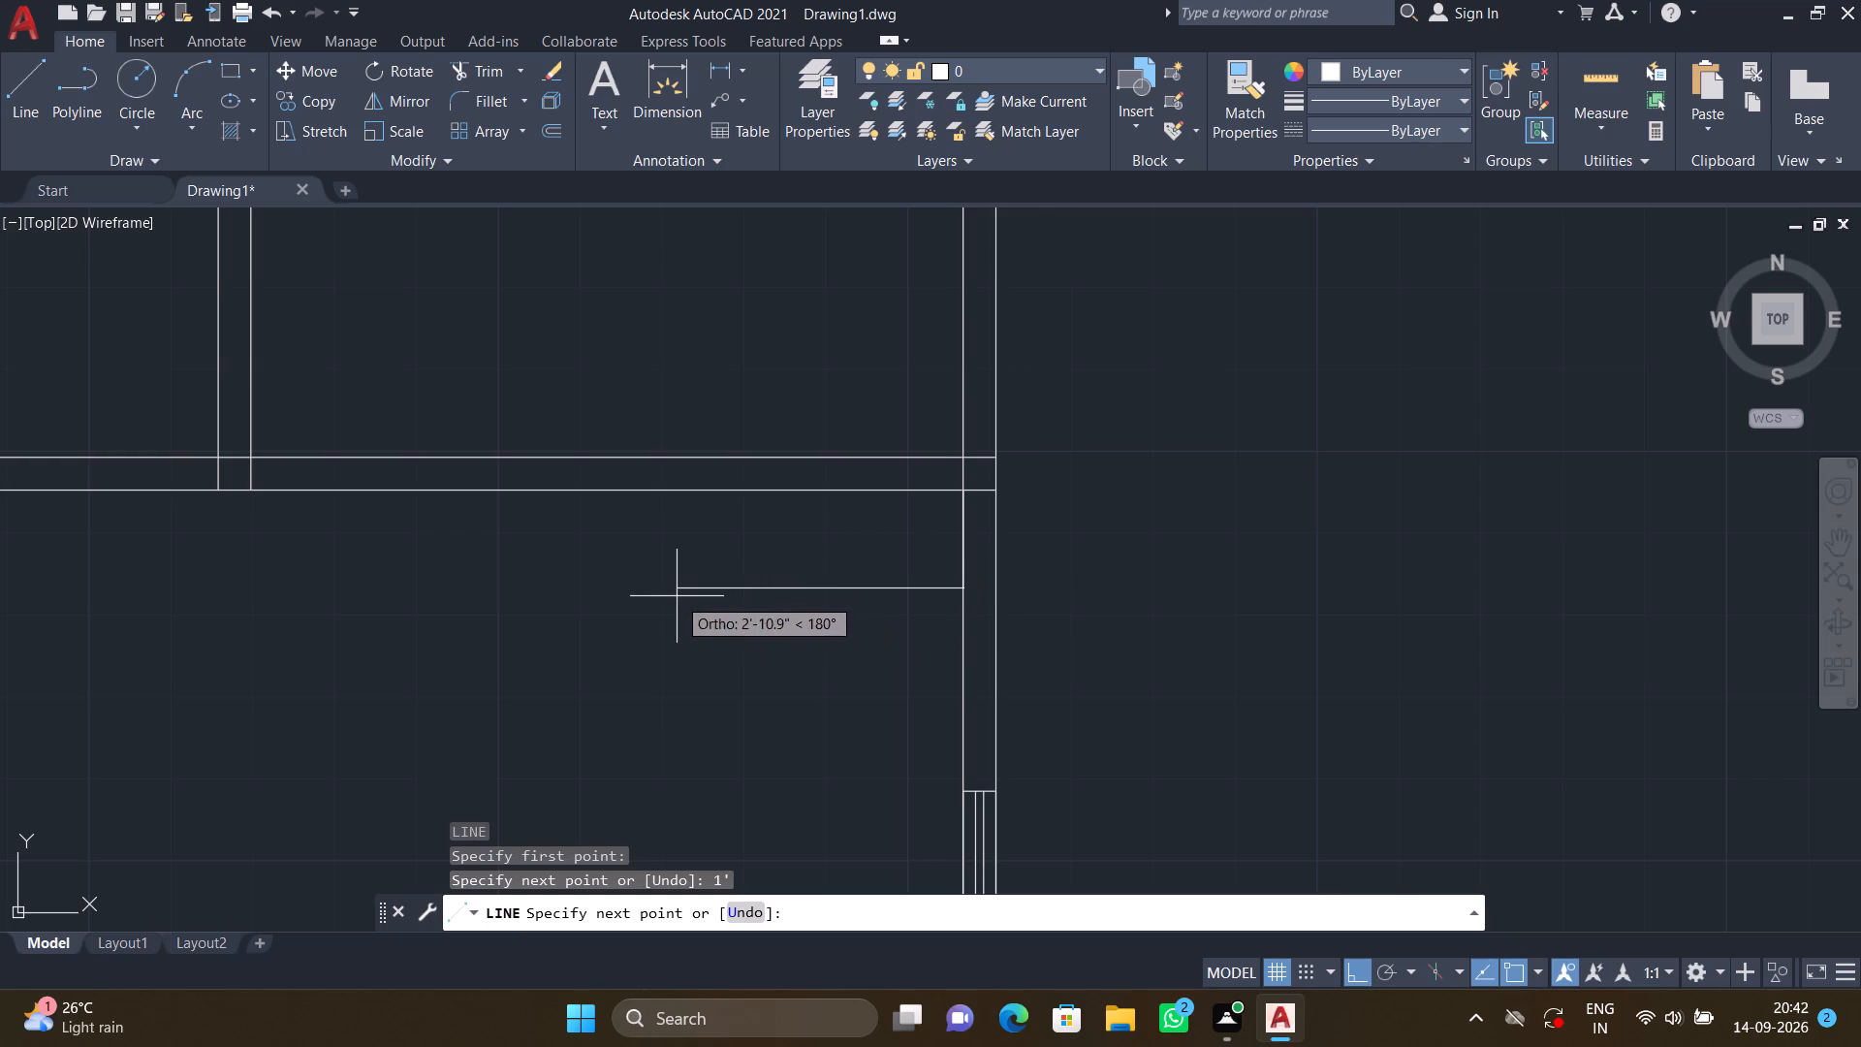
key(4)
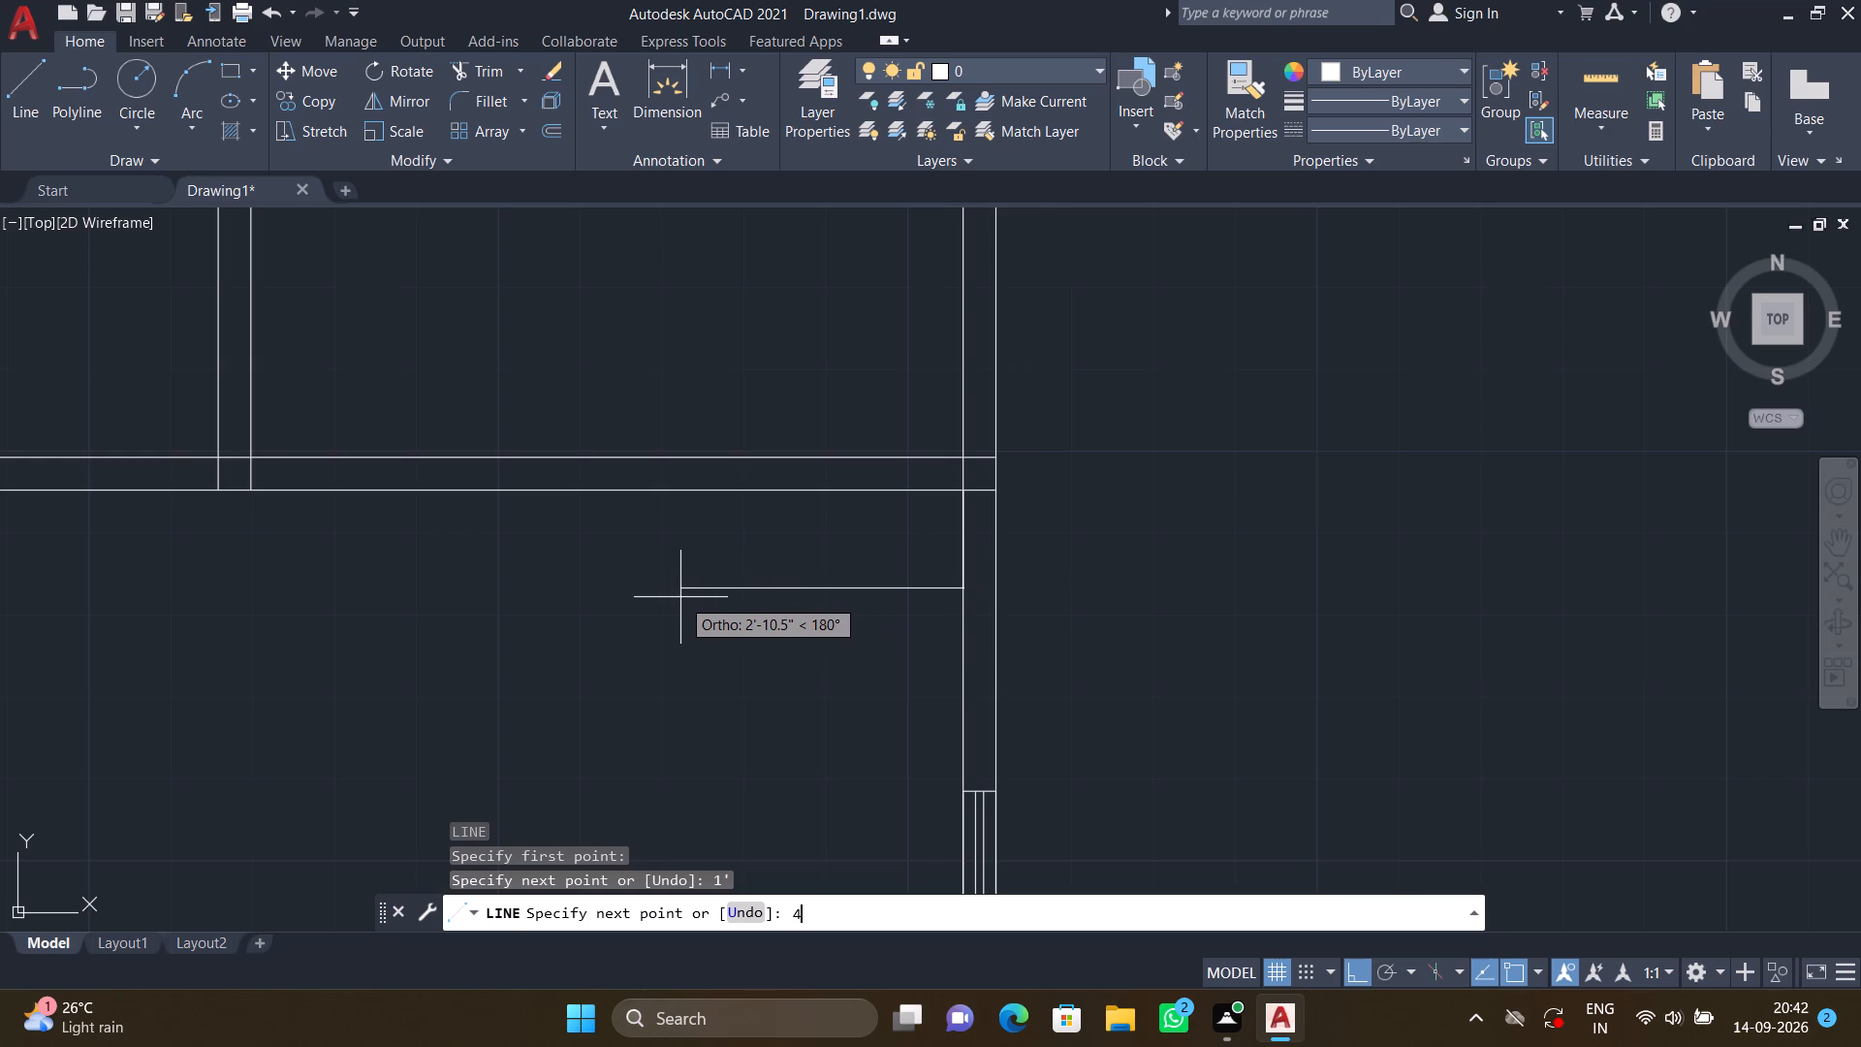
key(apostrophe)
key(Return)
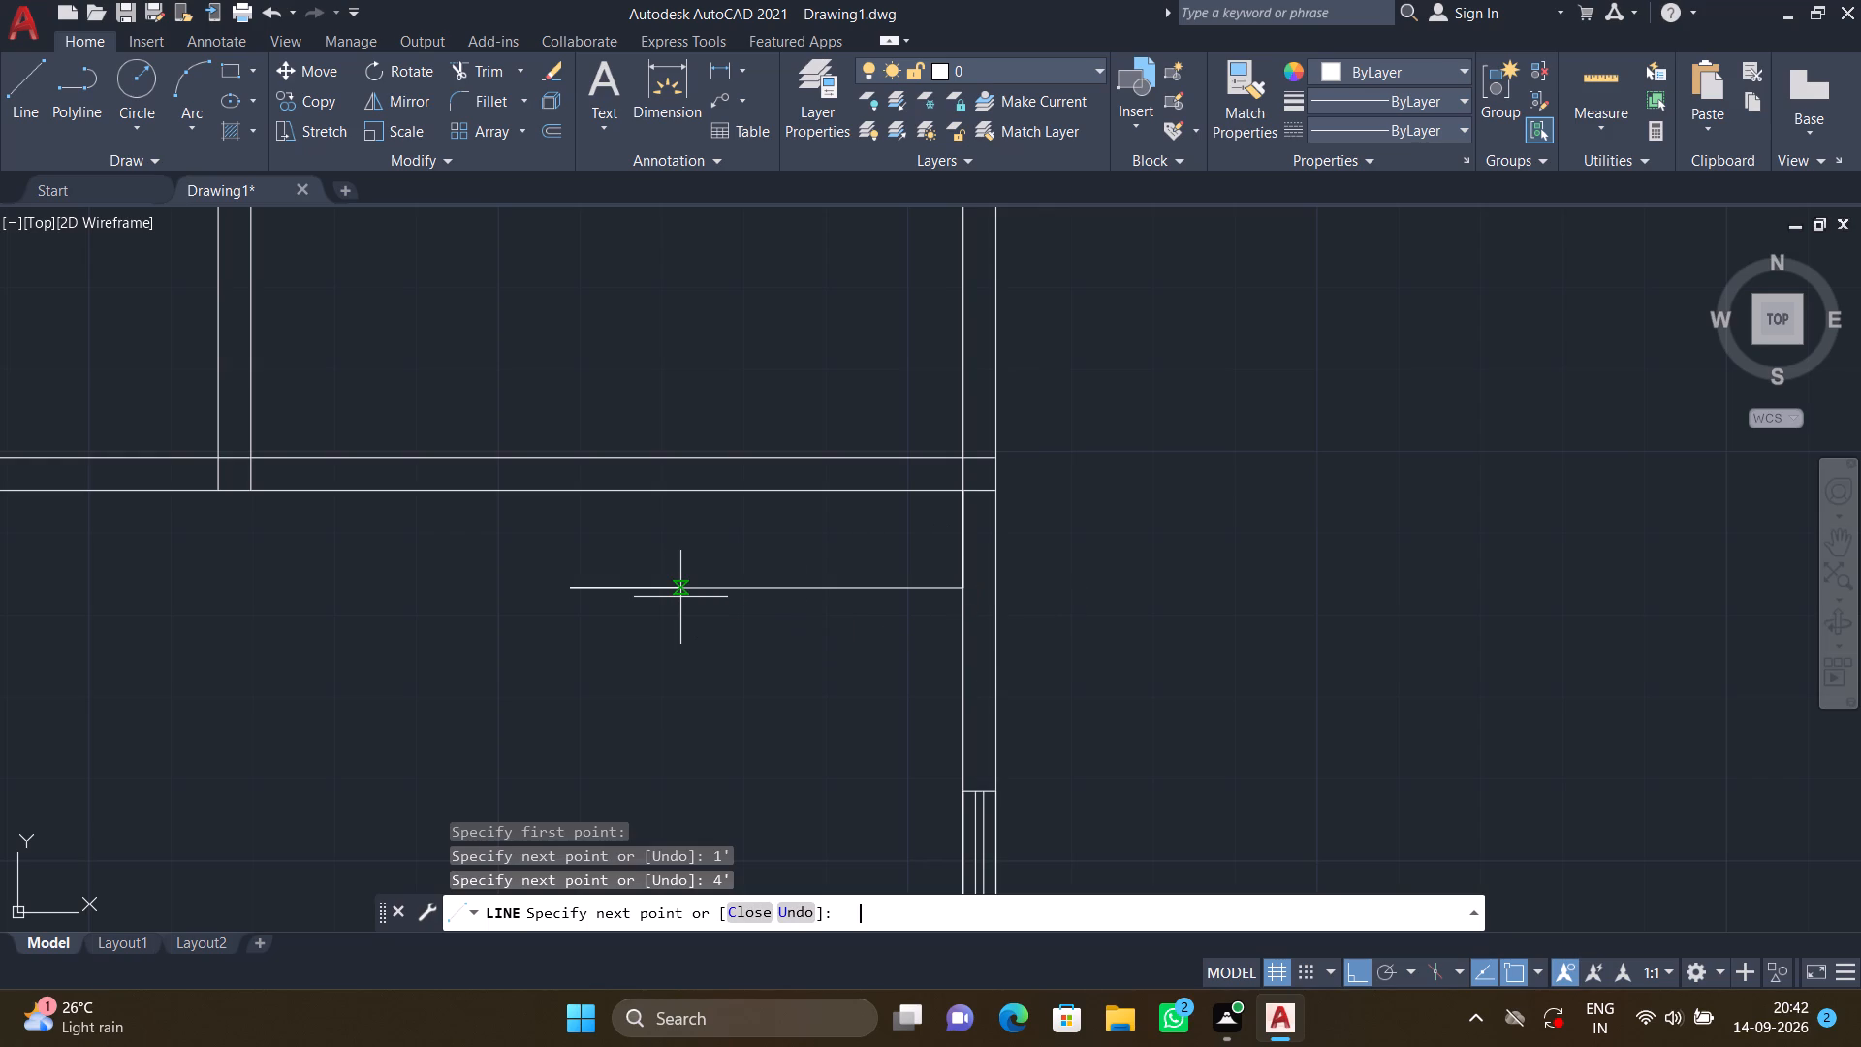
click(565, 494)
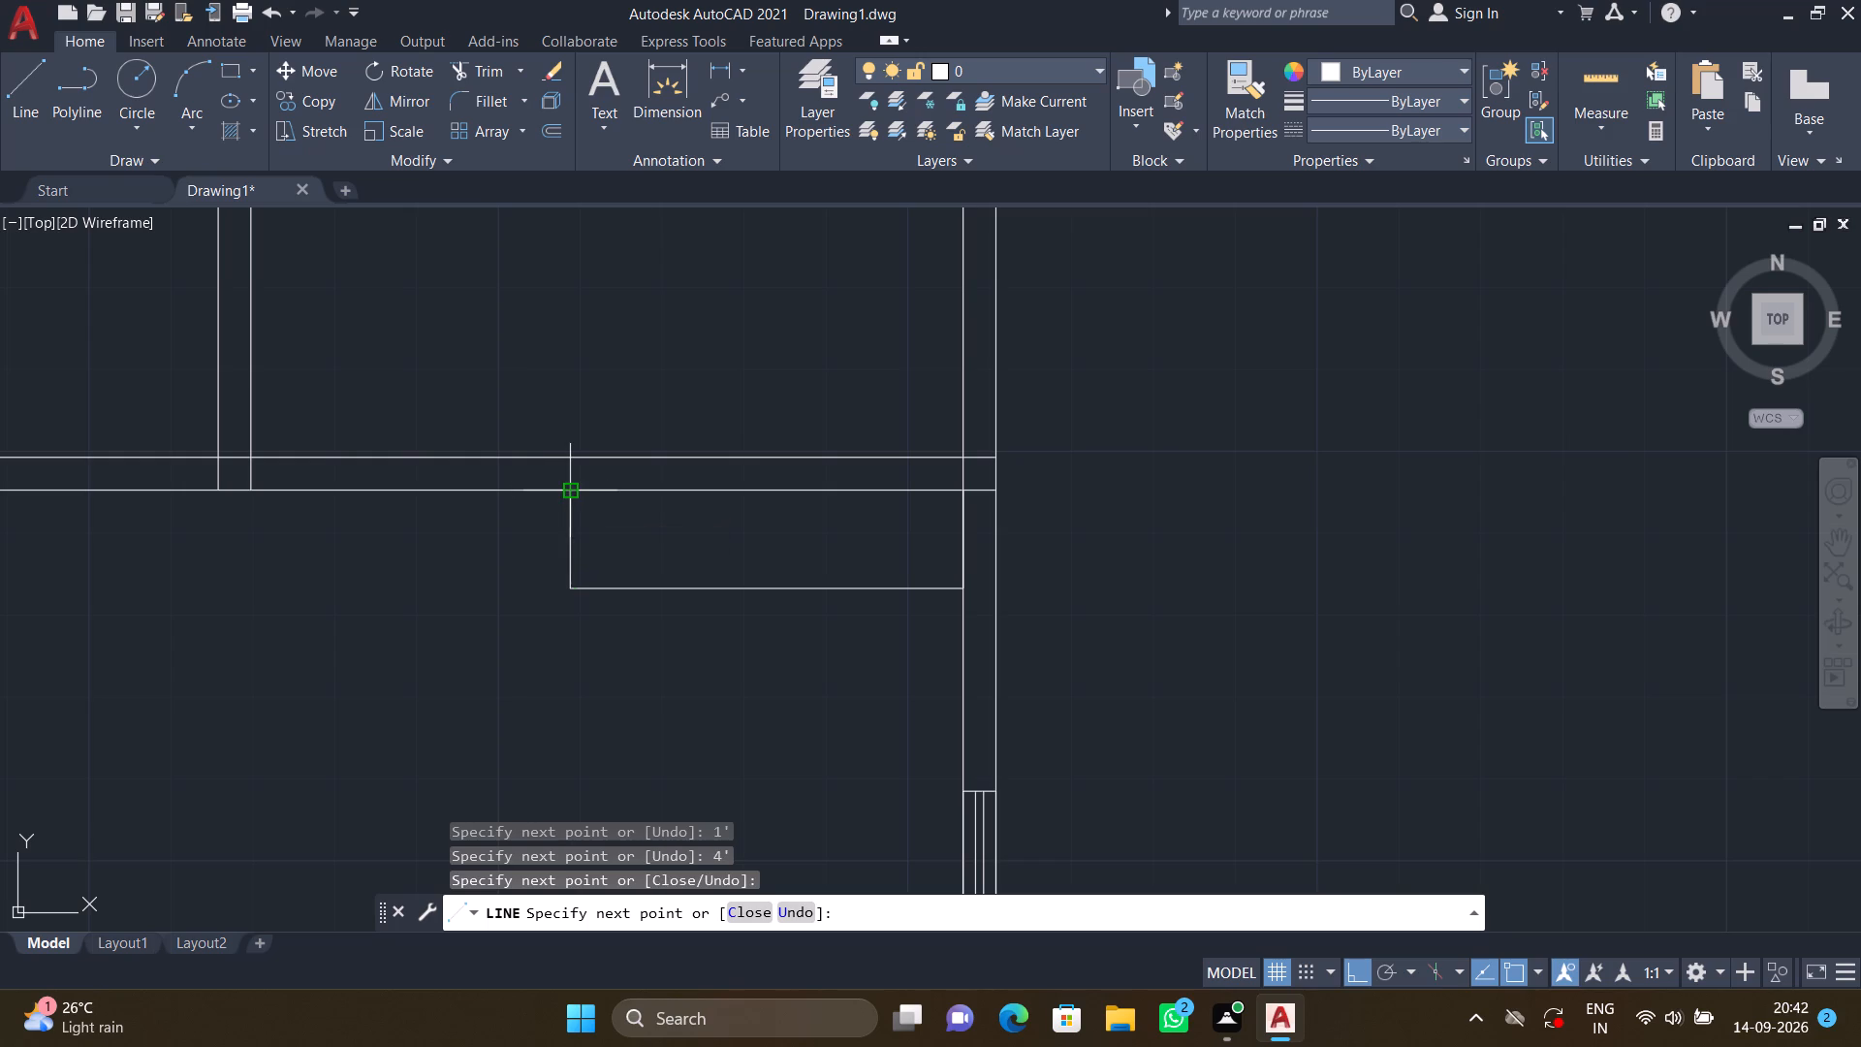
key(Return)
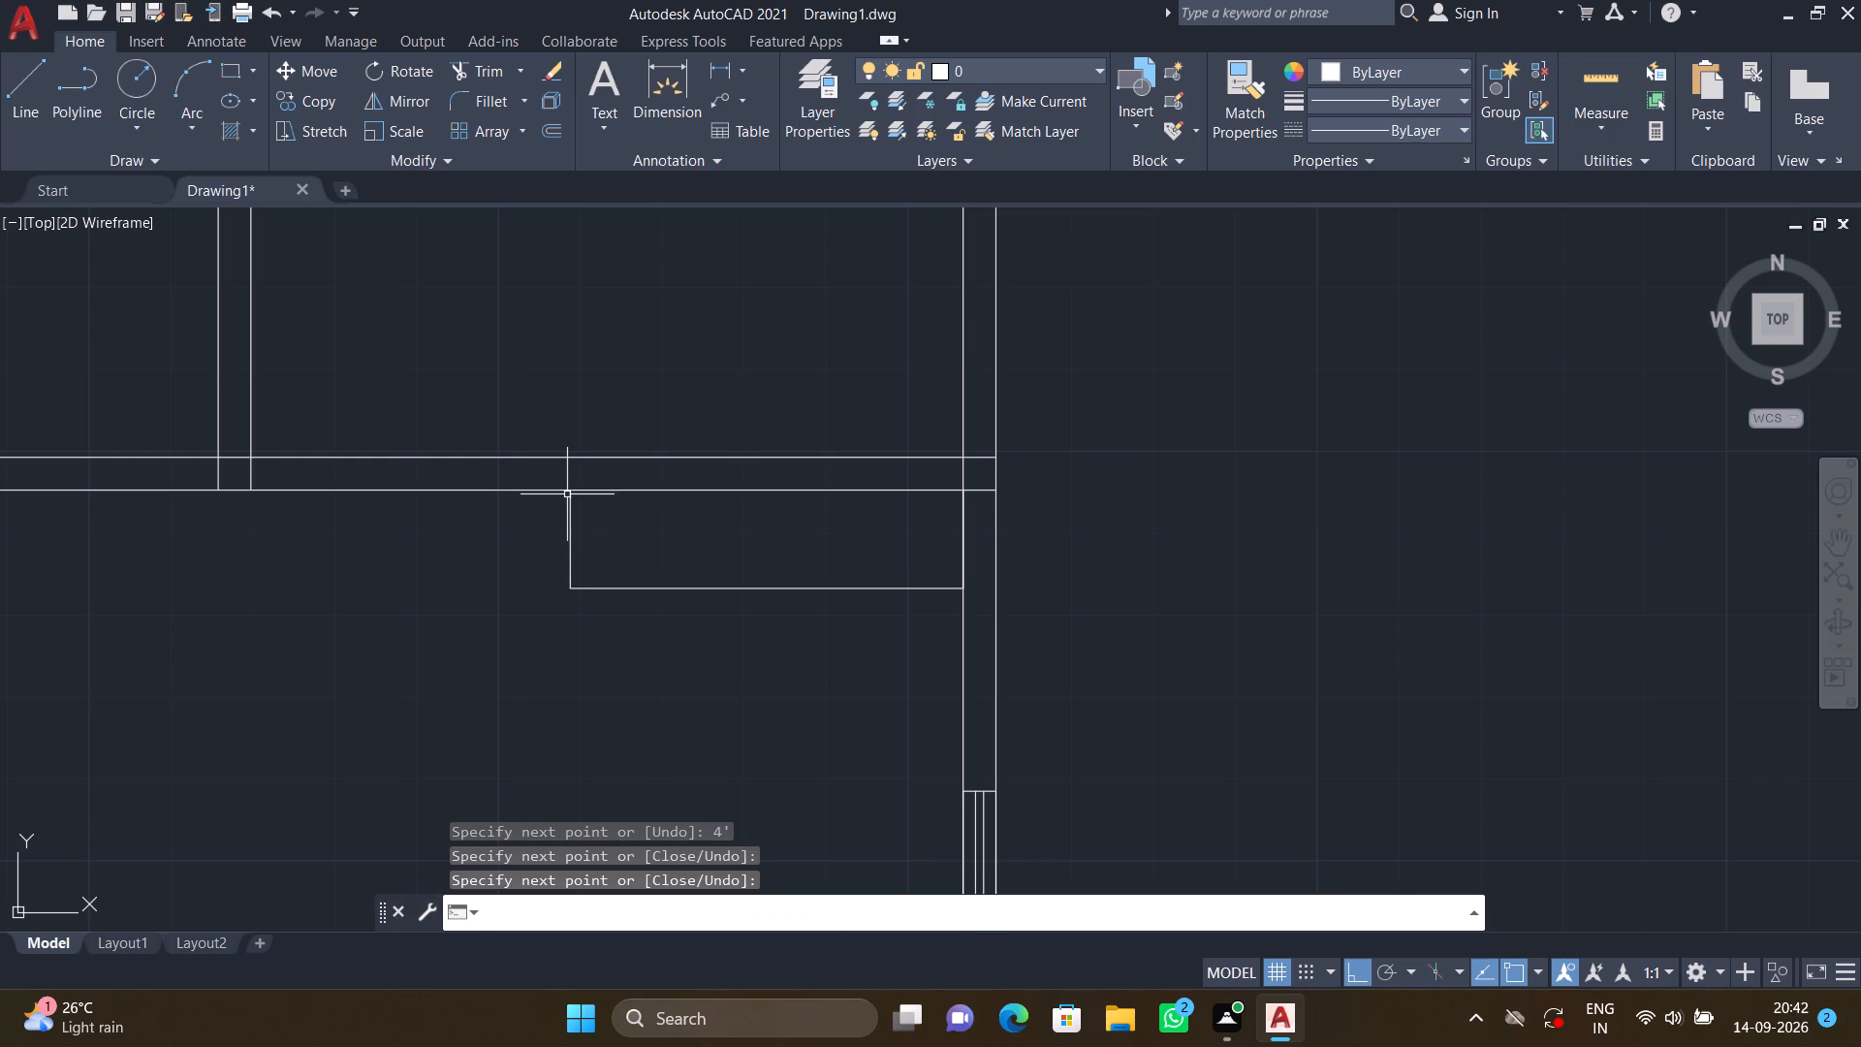
Erase the 1' line lying on the partition face at the right end of the 4' by 1' outline.
click(960, 525)
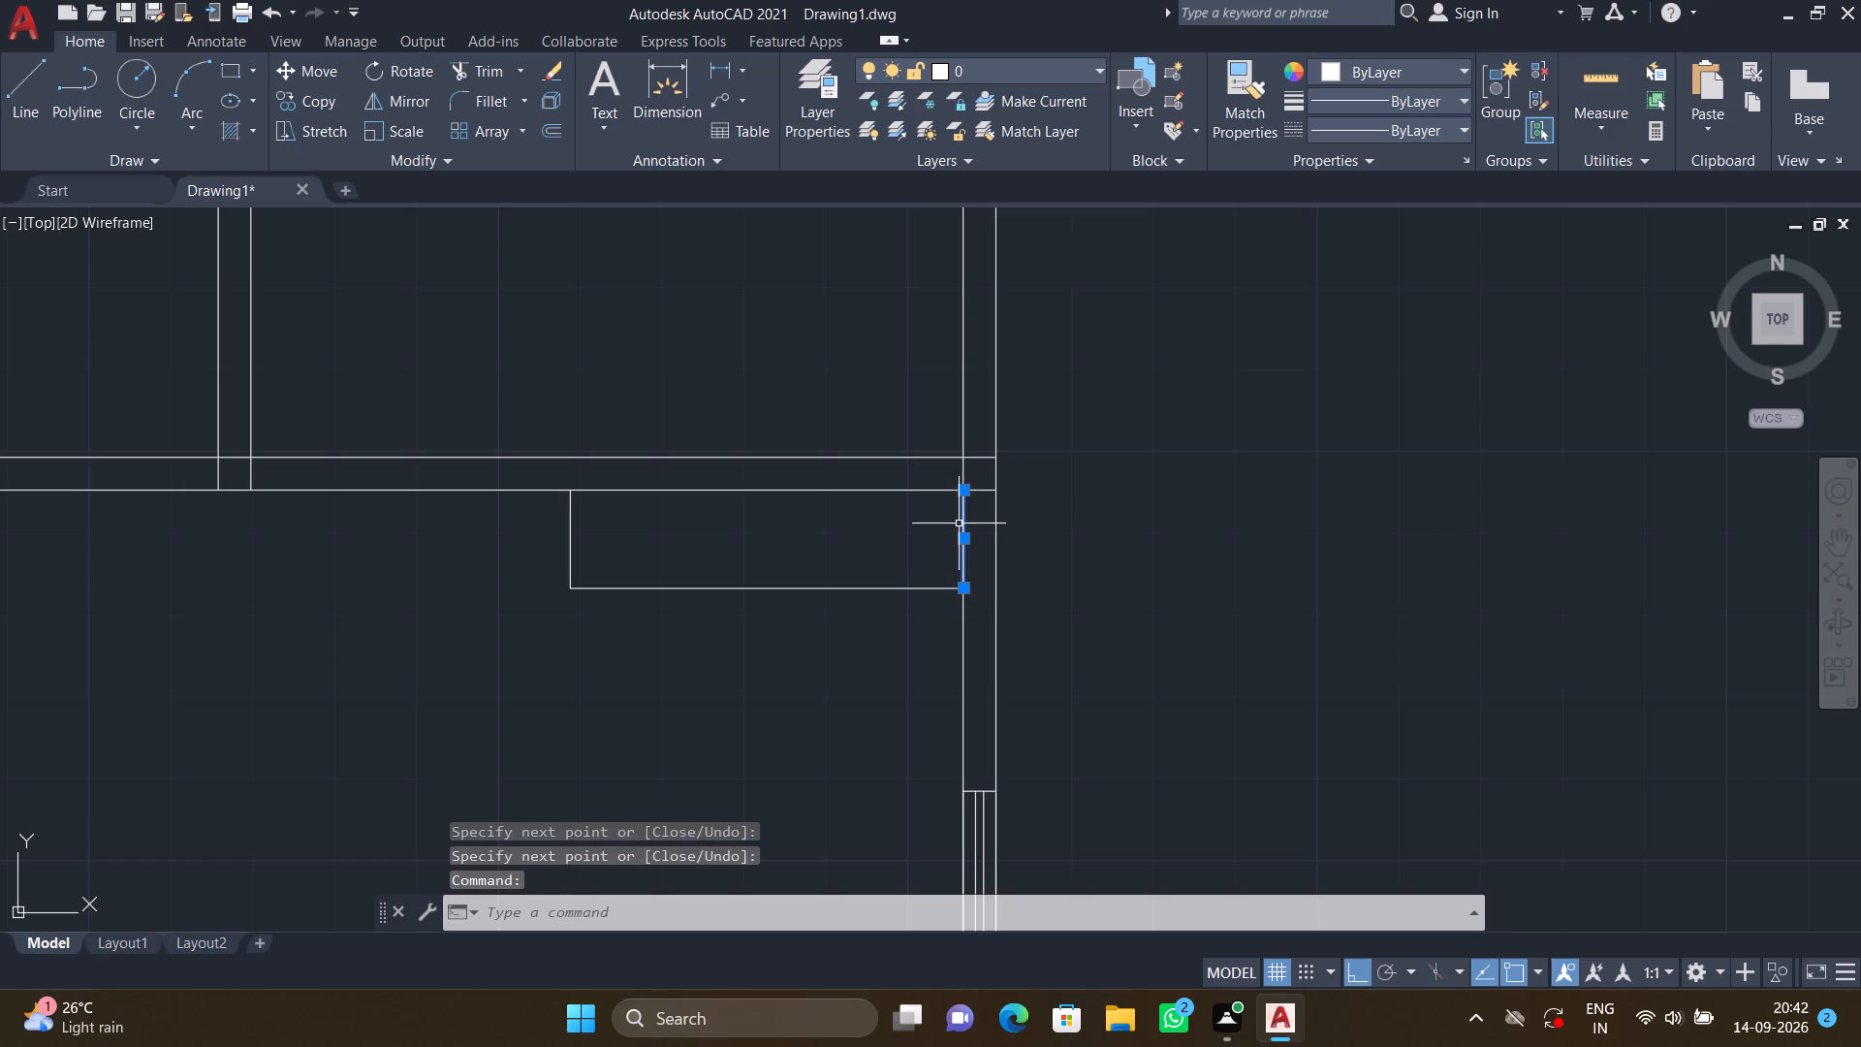
key(Delete)
scroll(861, 572, down, 2)
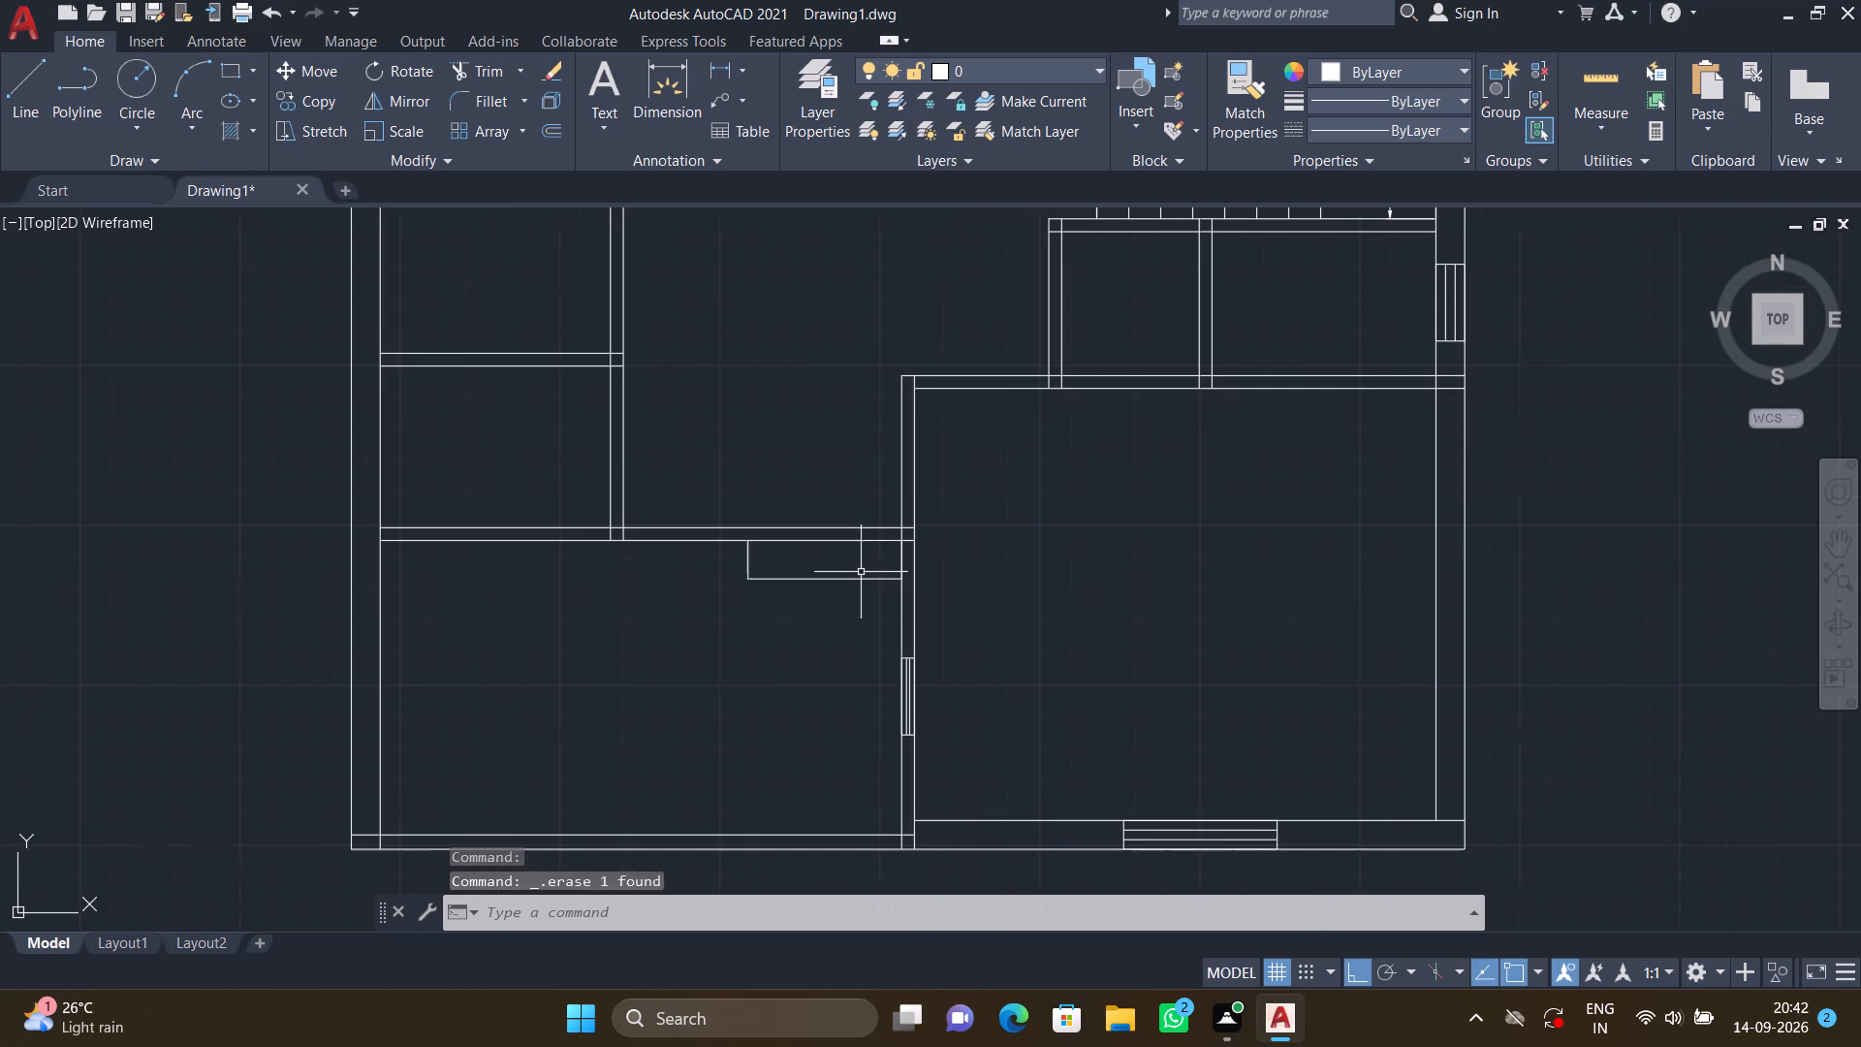
Draw lines from the 4' by 1' outline's lower-left corner 1' down and across to the partition face, forming a second strip.
scroll(728, 598, up, 2)
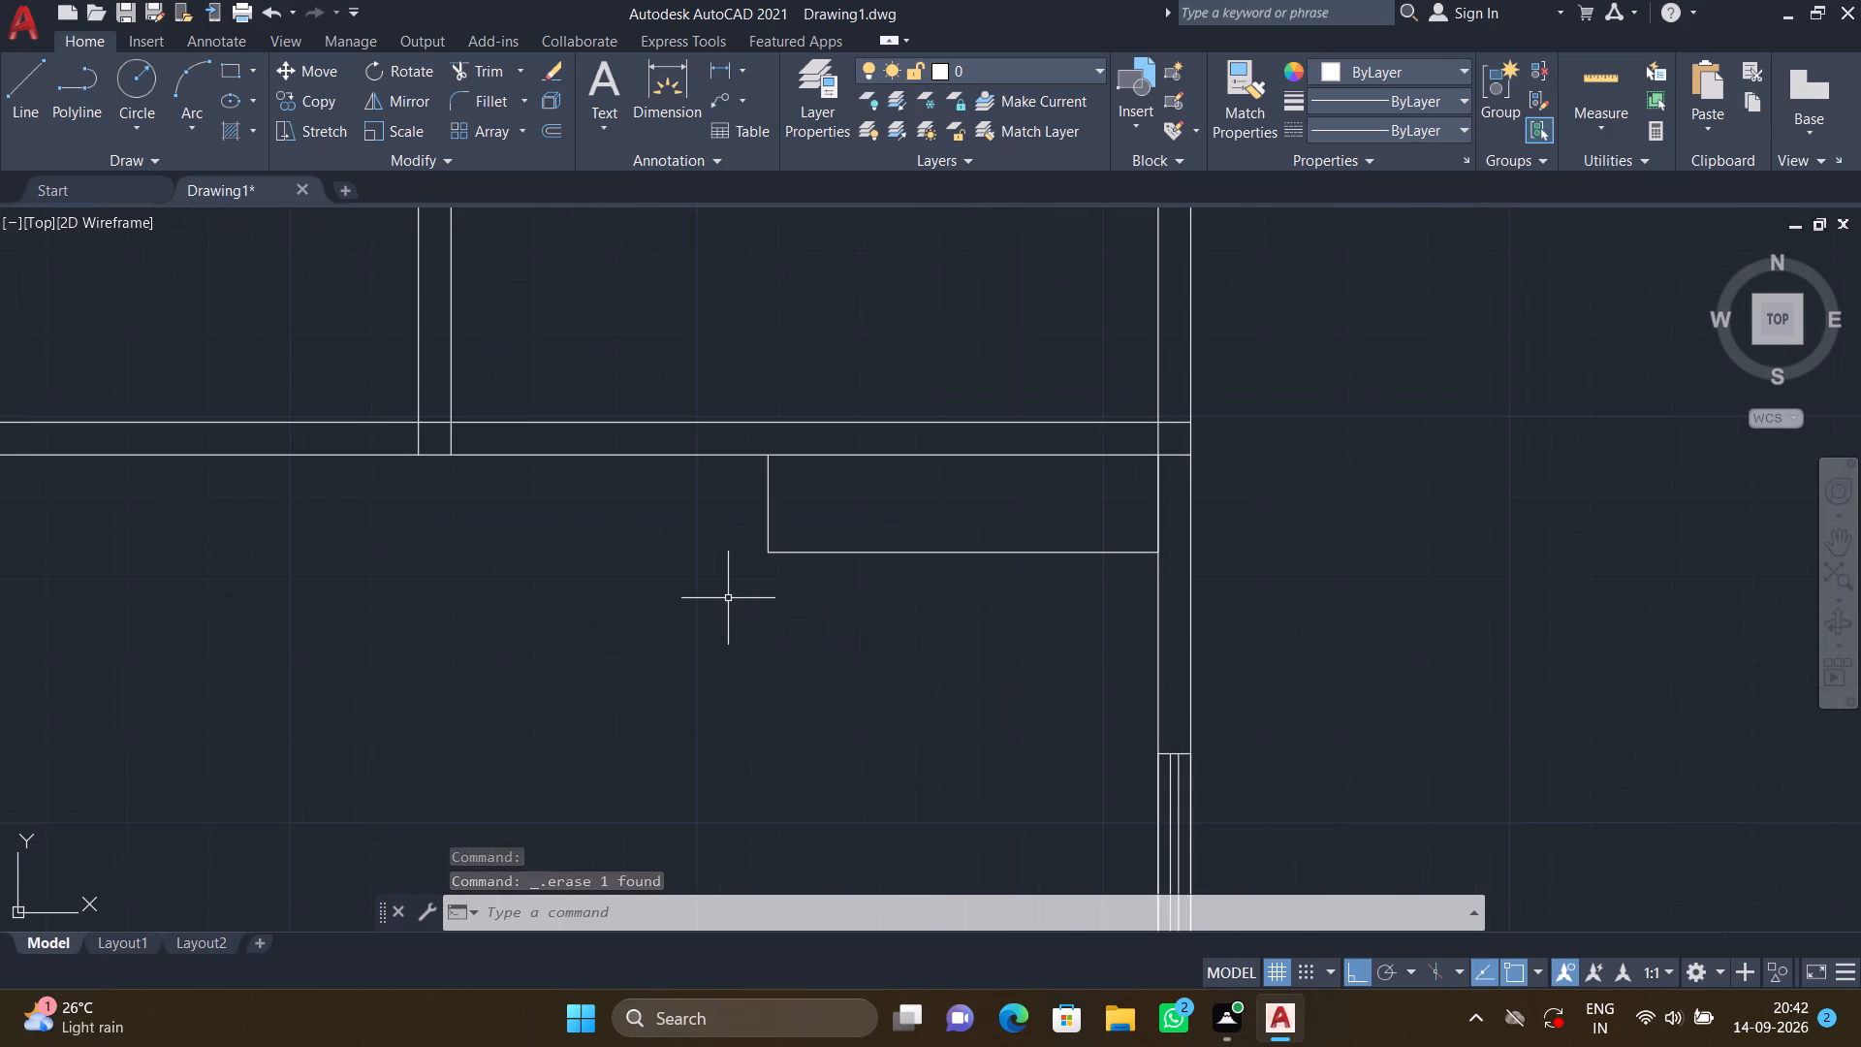
key(l)
key(Return)
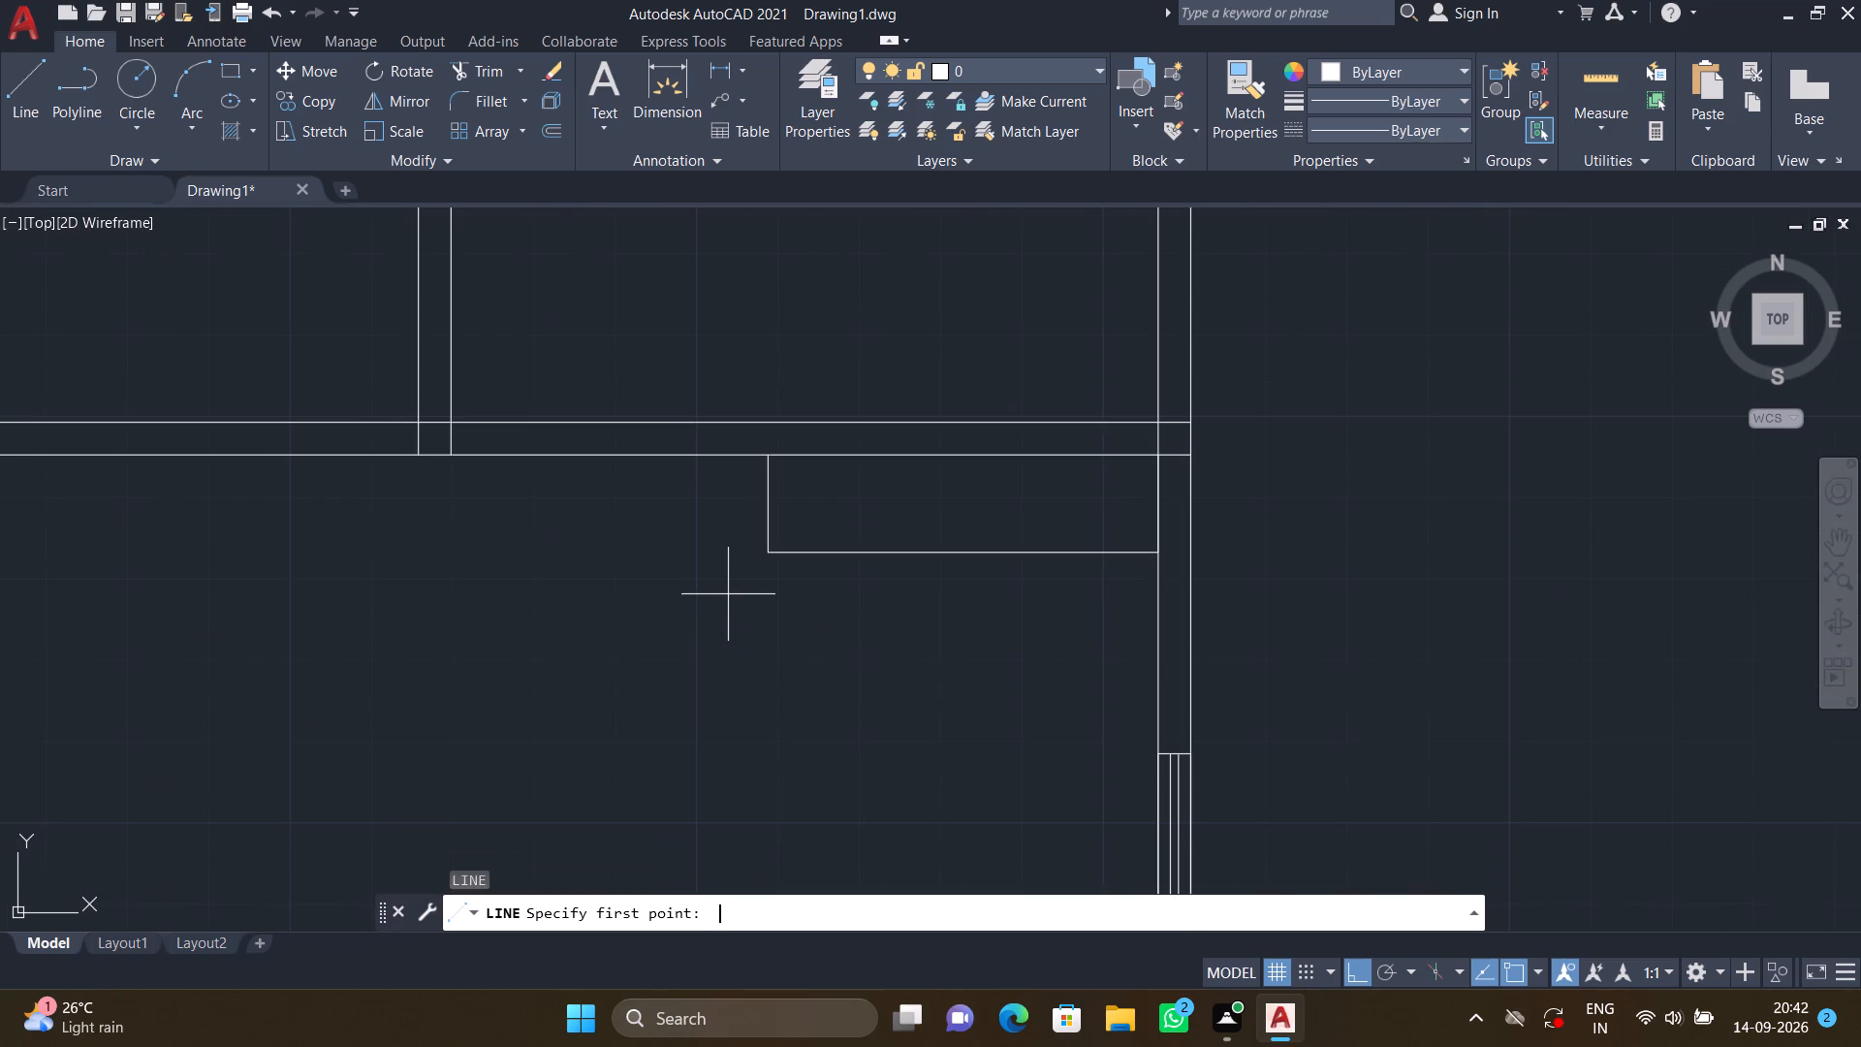
click(766, 552)
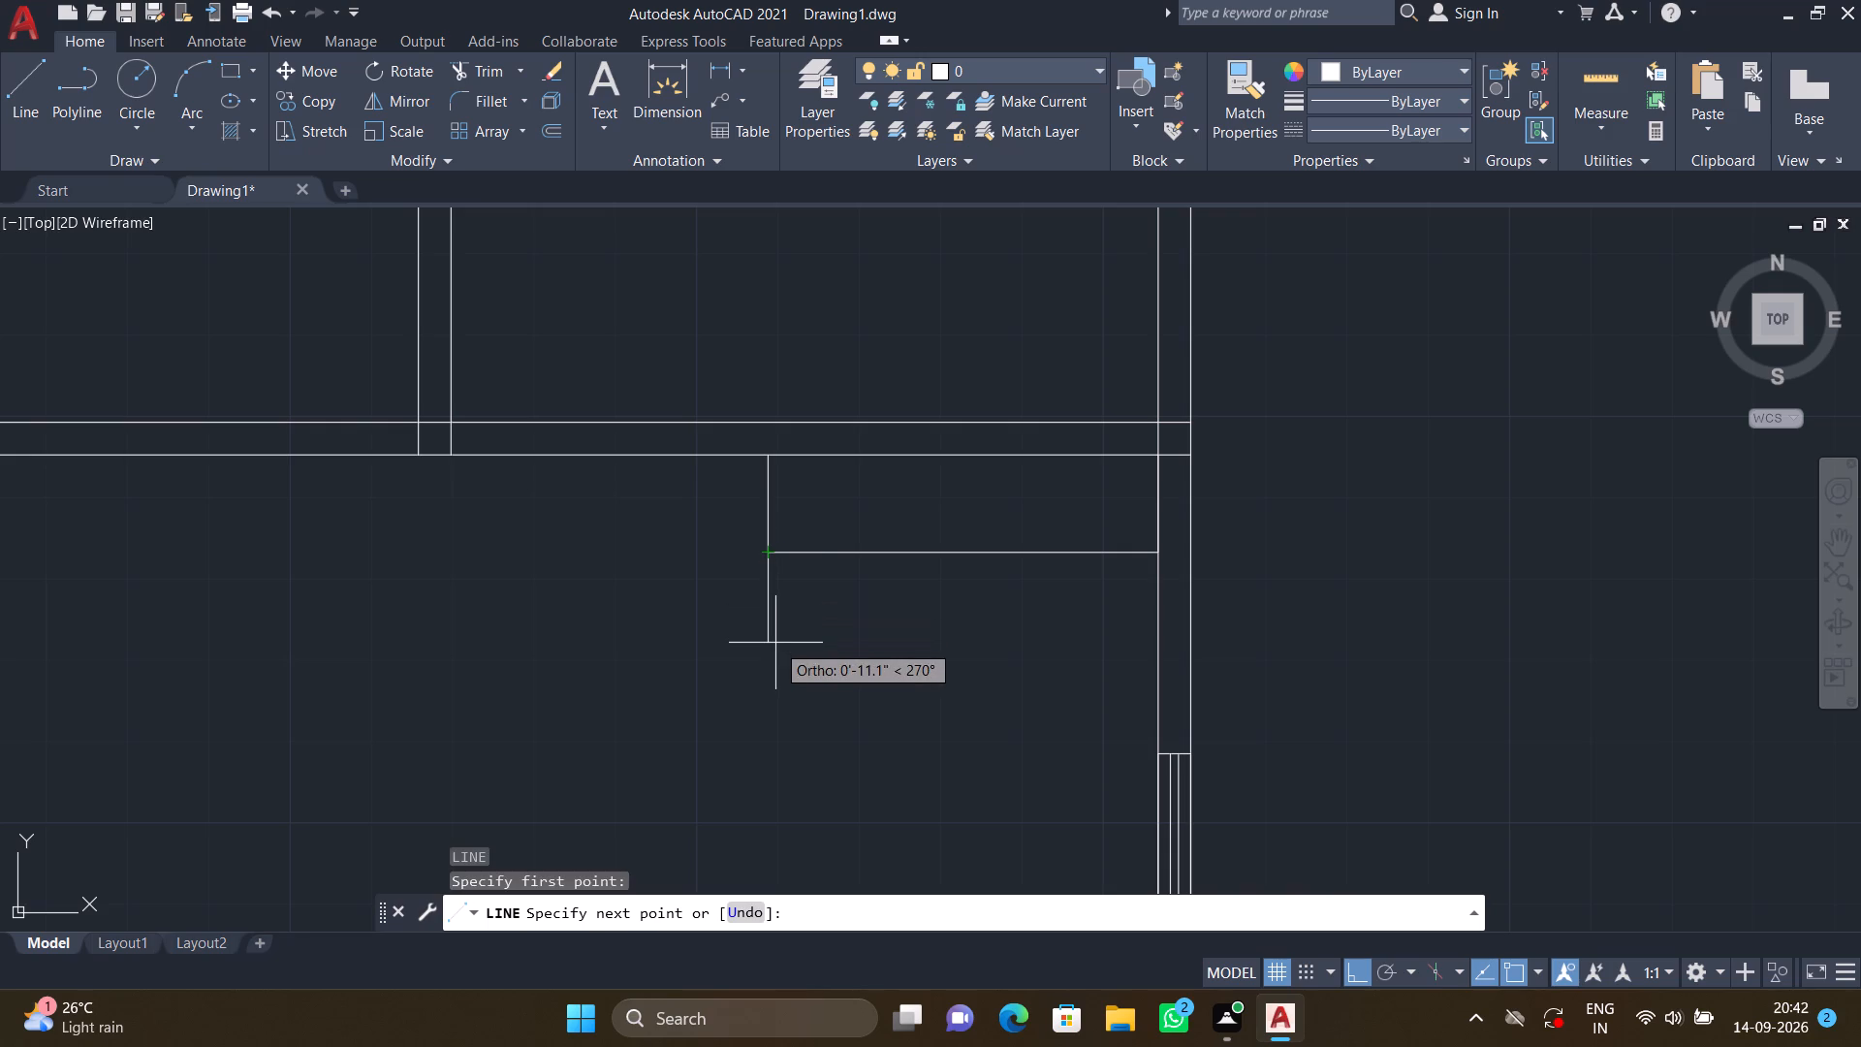
text(1')
key(Return)
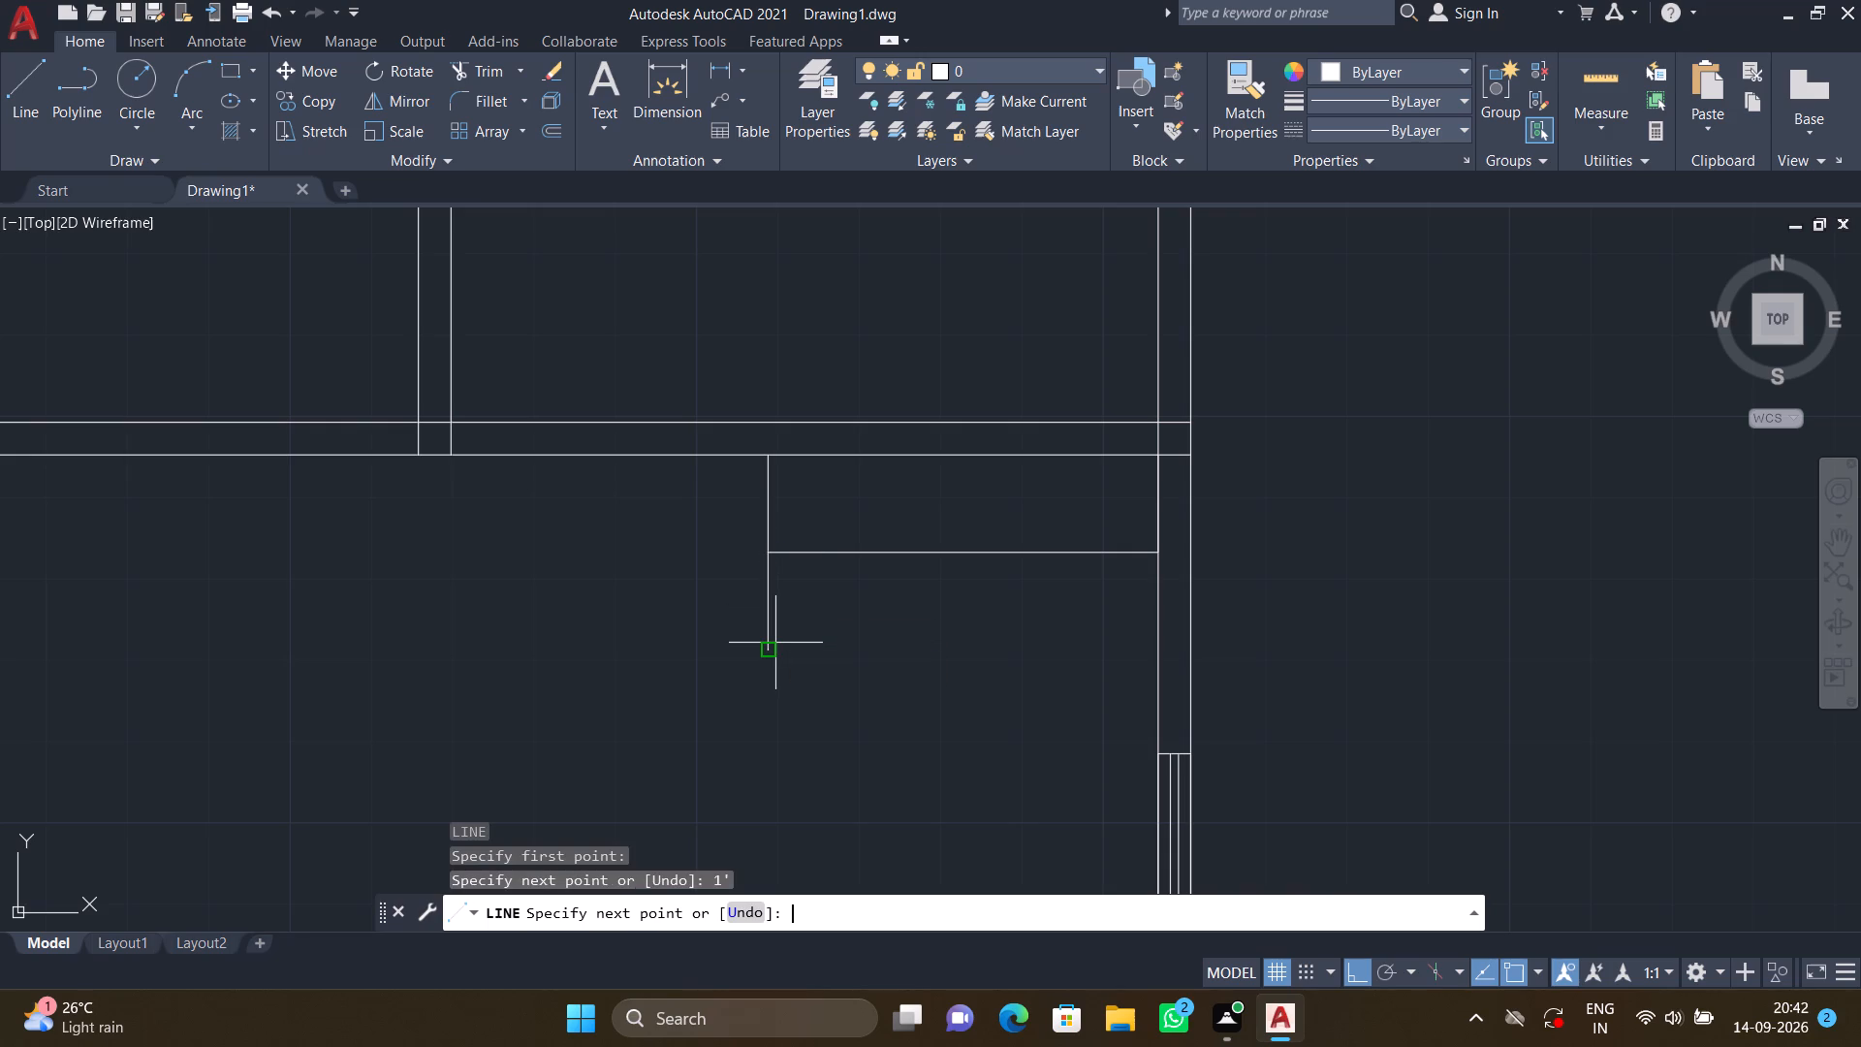
click(1152, 650)
key(Return)
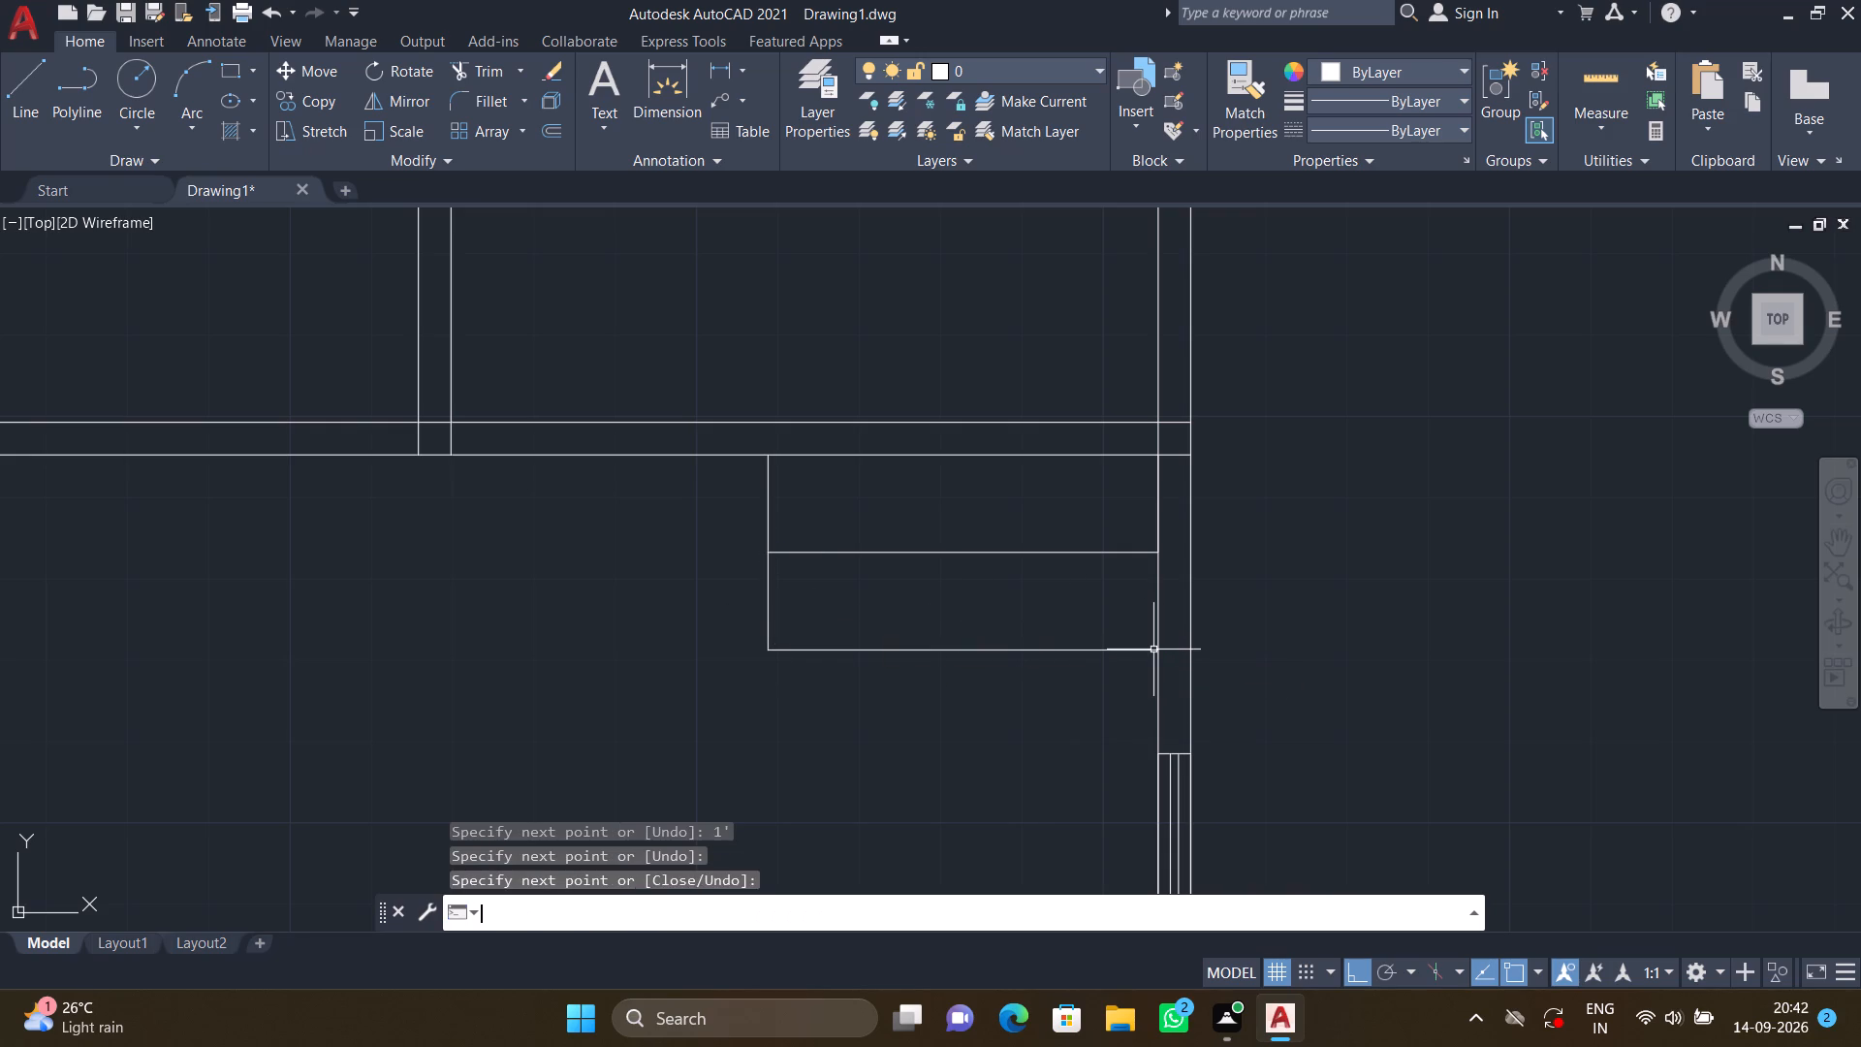
Erase the upper line of the horizontal partition above the bottom-left room.
scroll(877, 672, down, 3)
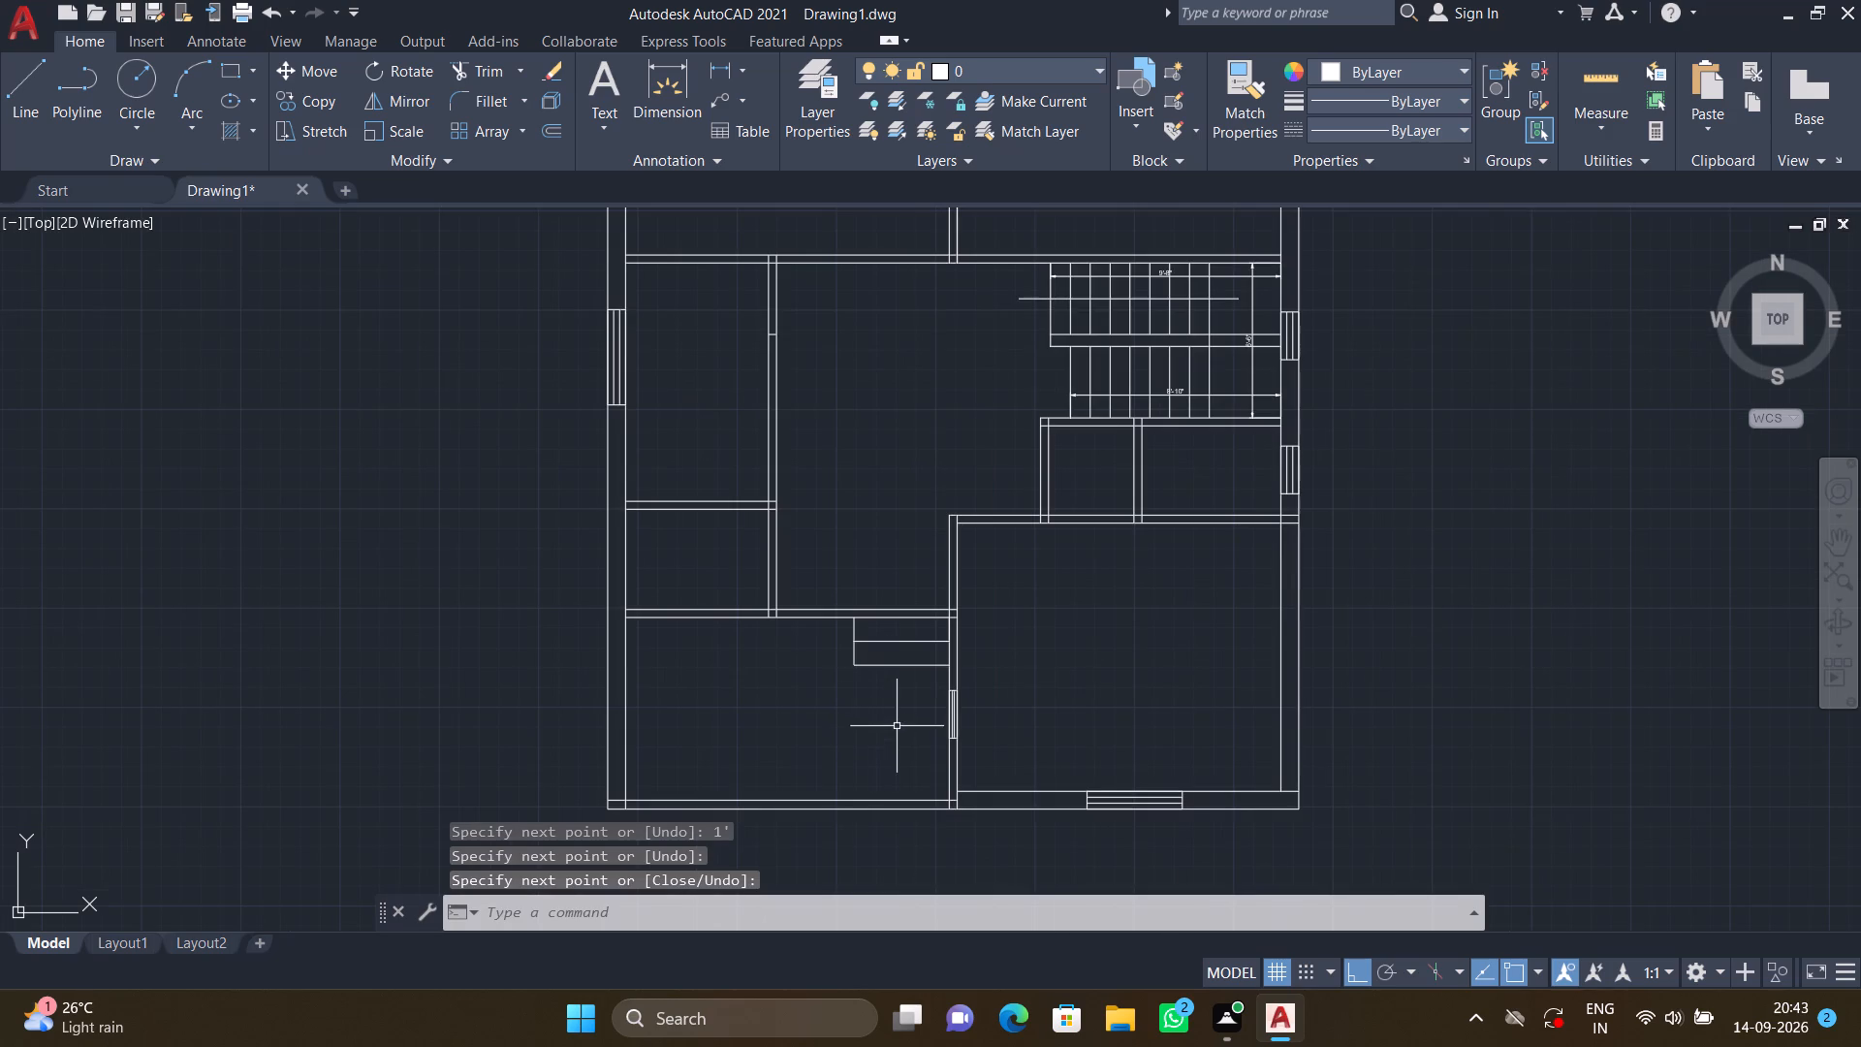
scroll(915, 623, up, 2)
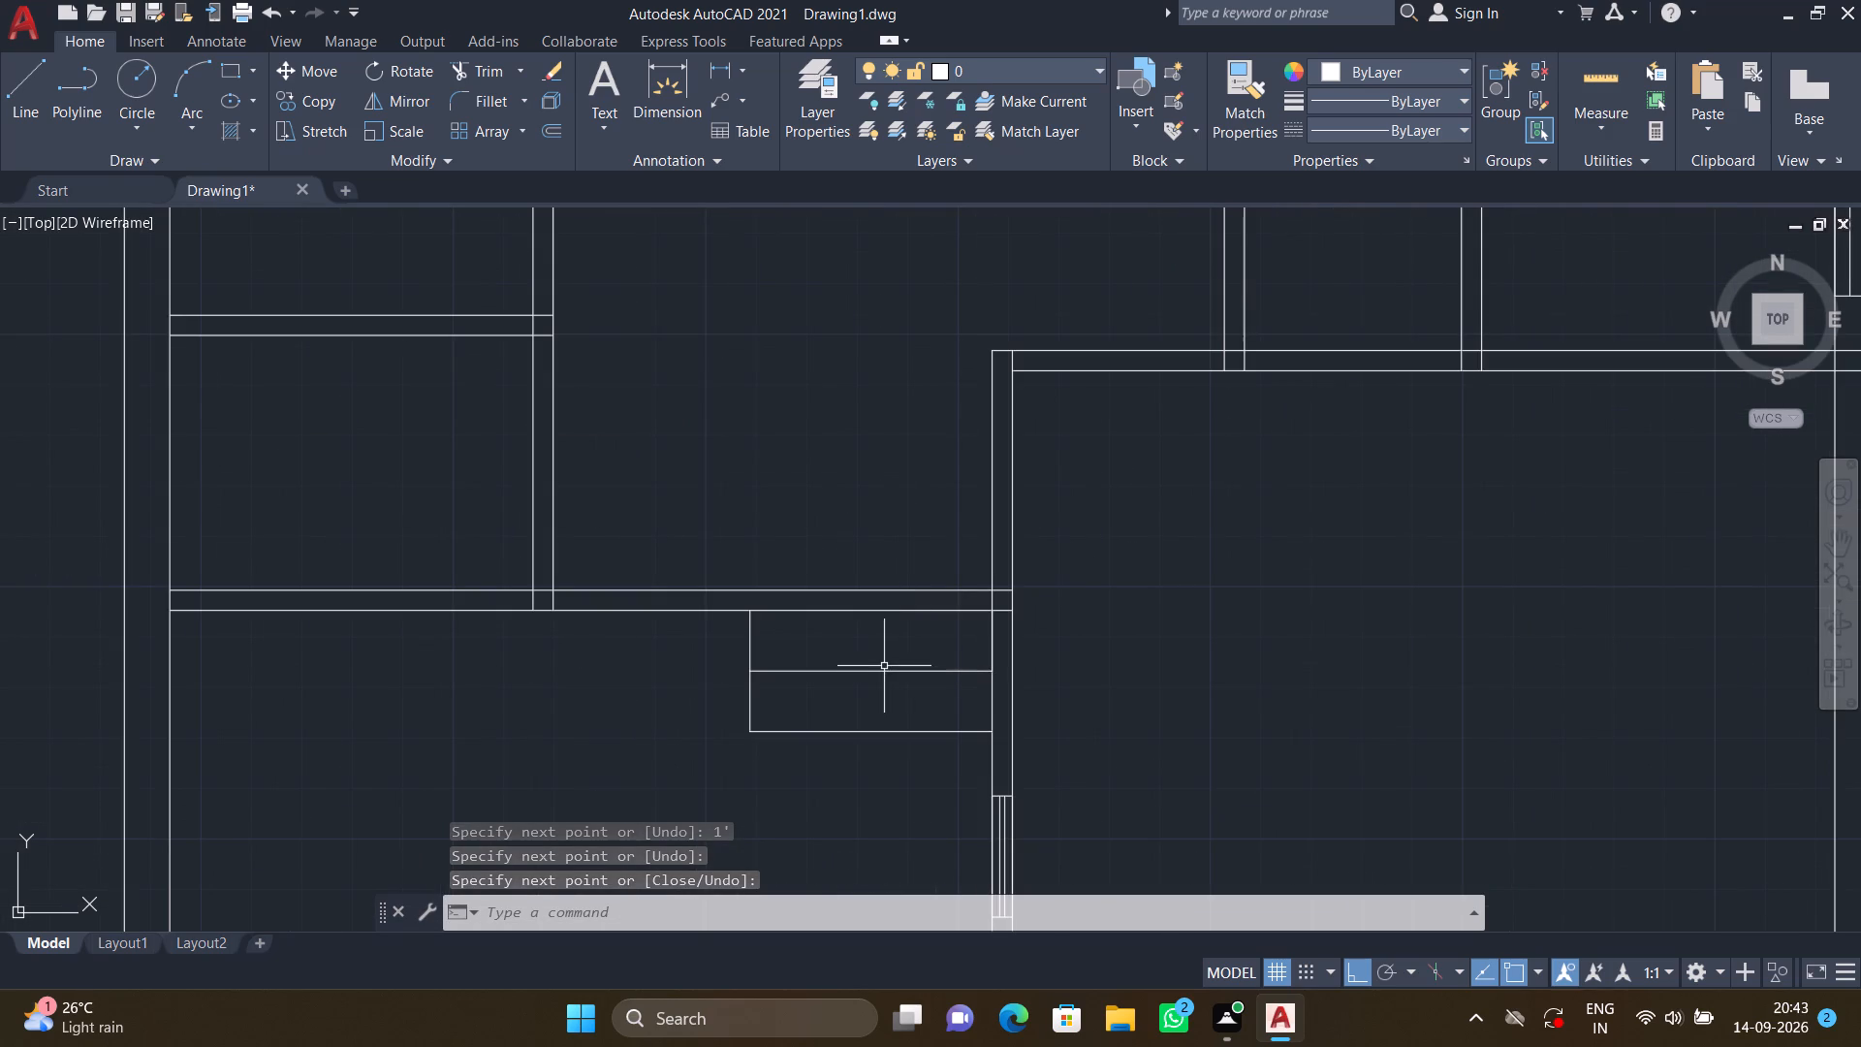
scroll(889, 775, down, 2)
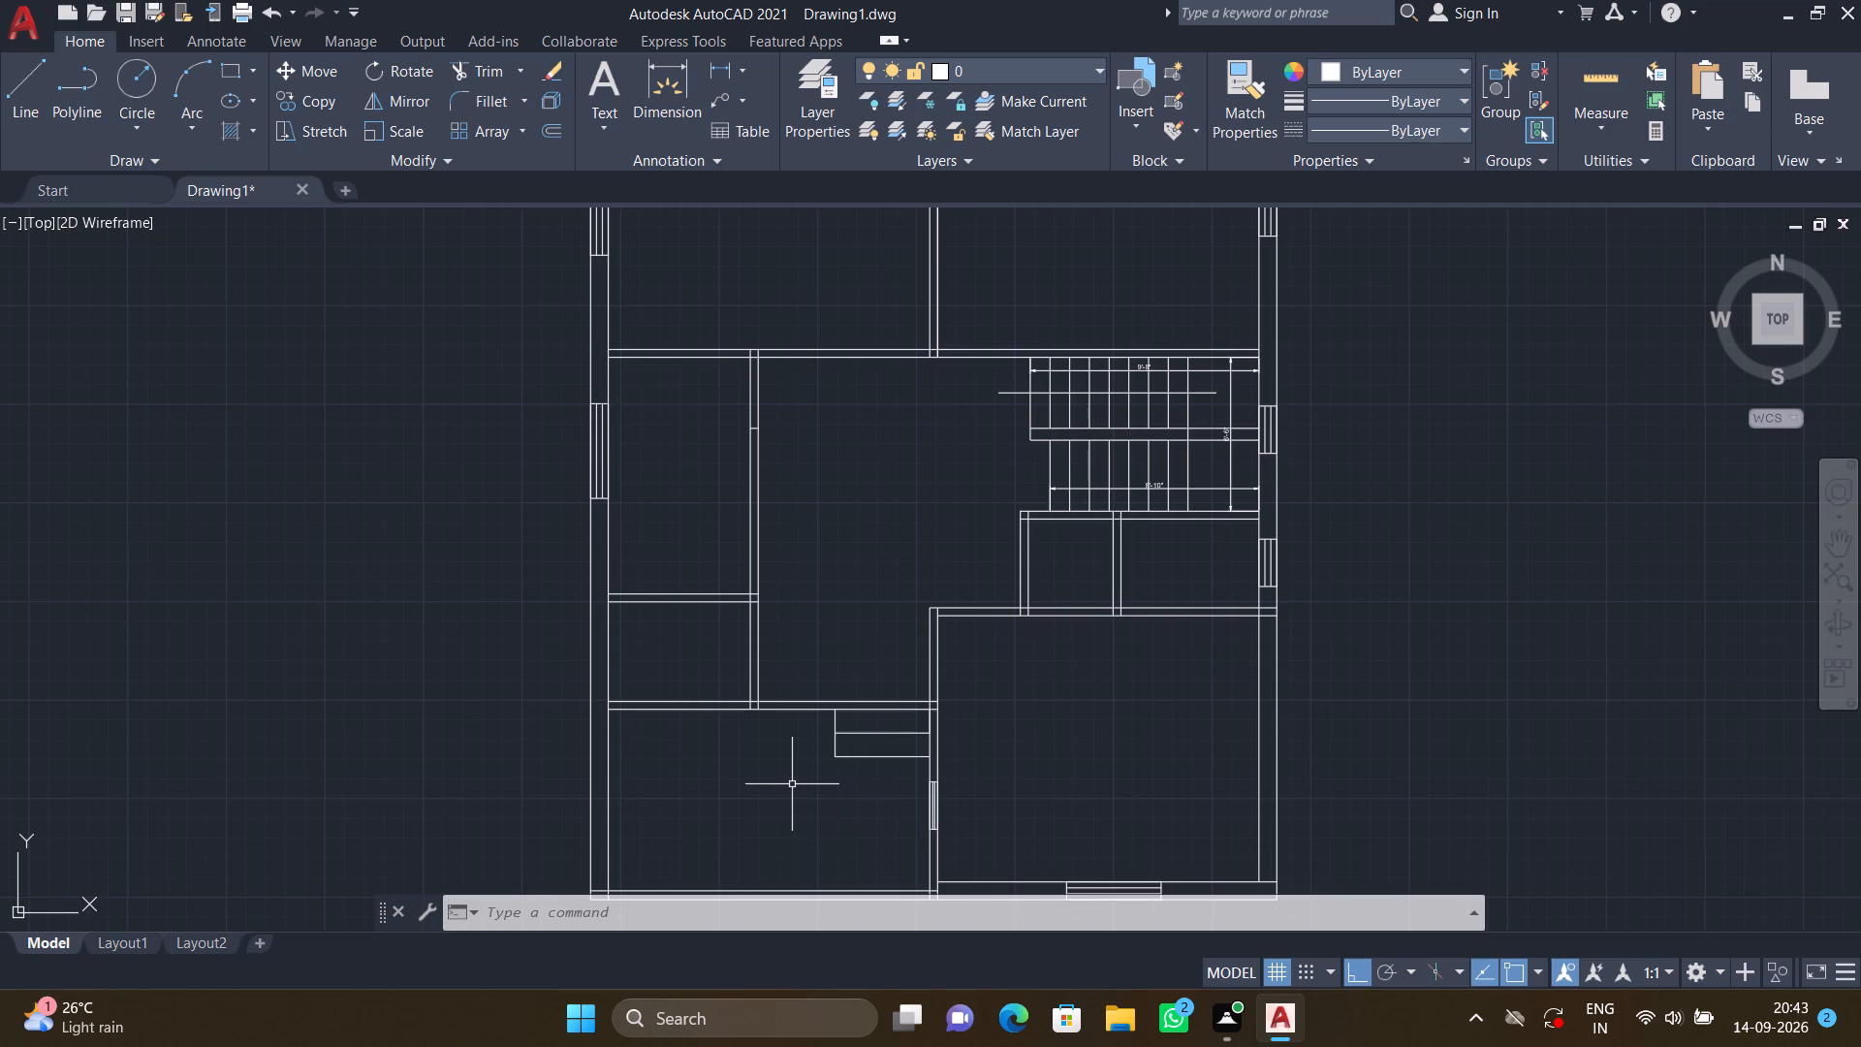
scroll(790, 779, down, 1)
middle_drag(766, 776, 764, 774)
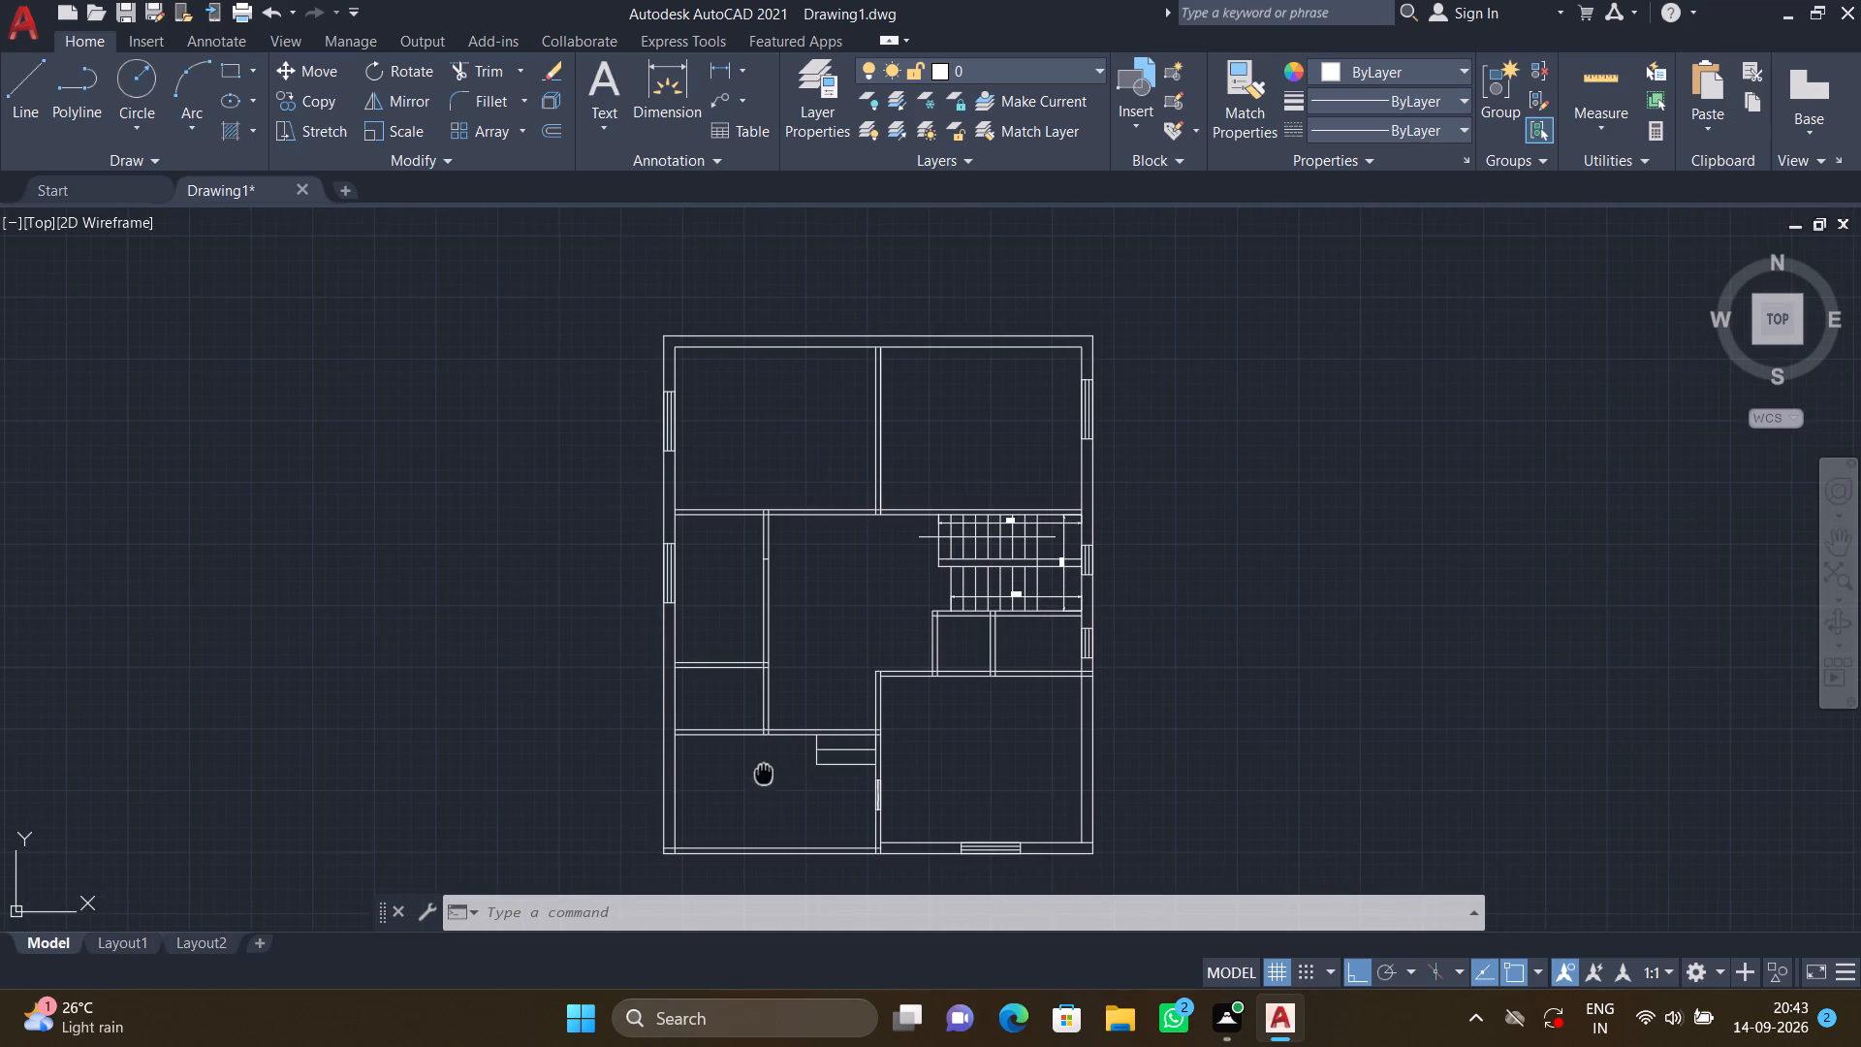
middle_drag(764, 774, 759, 650)
scroll(756, 629, up, 2)
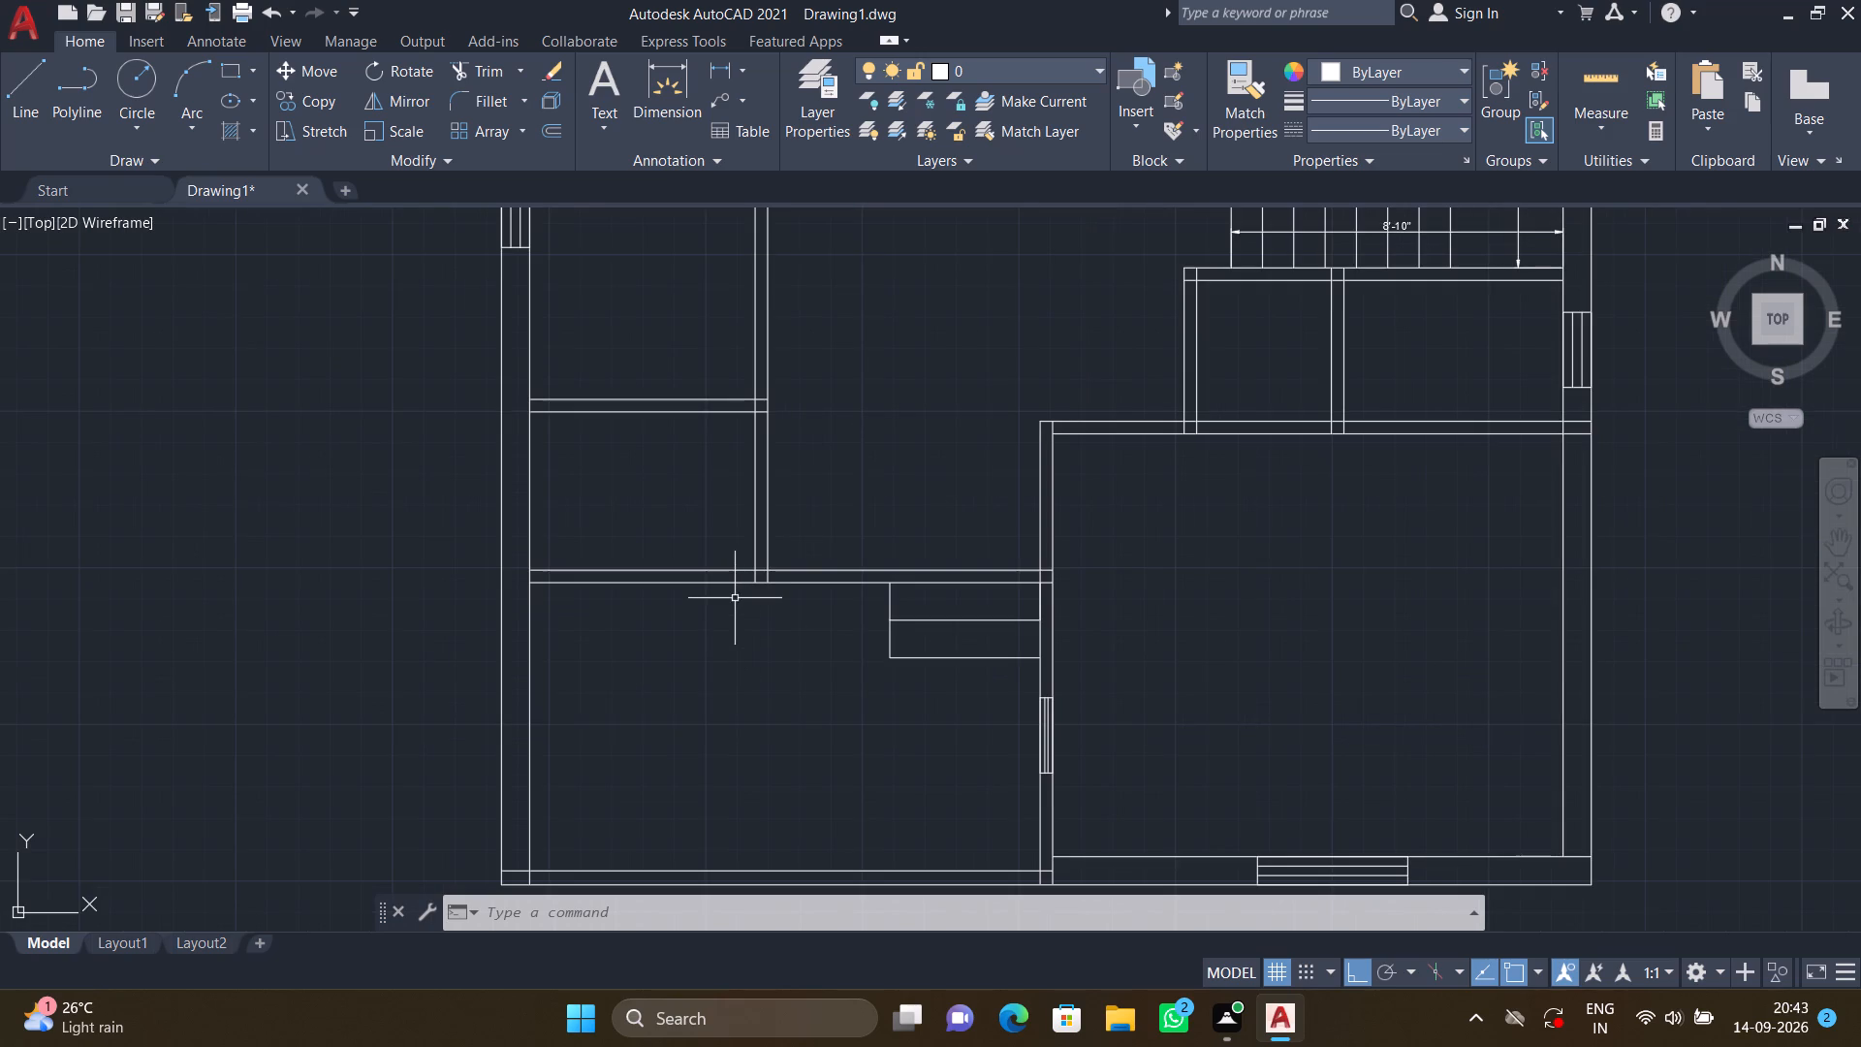
click(721, 568)
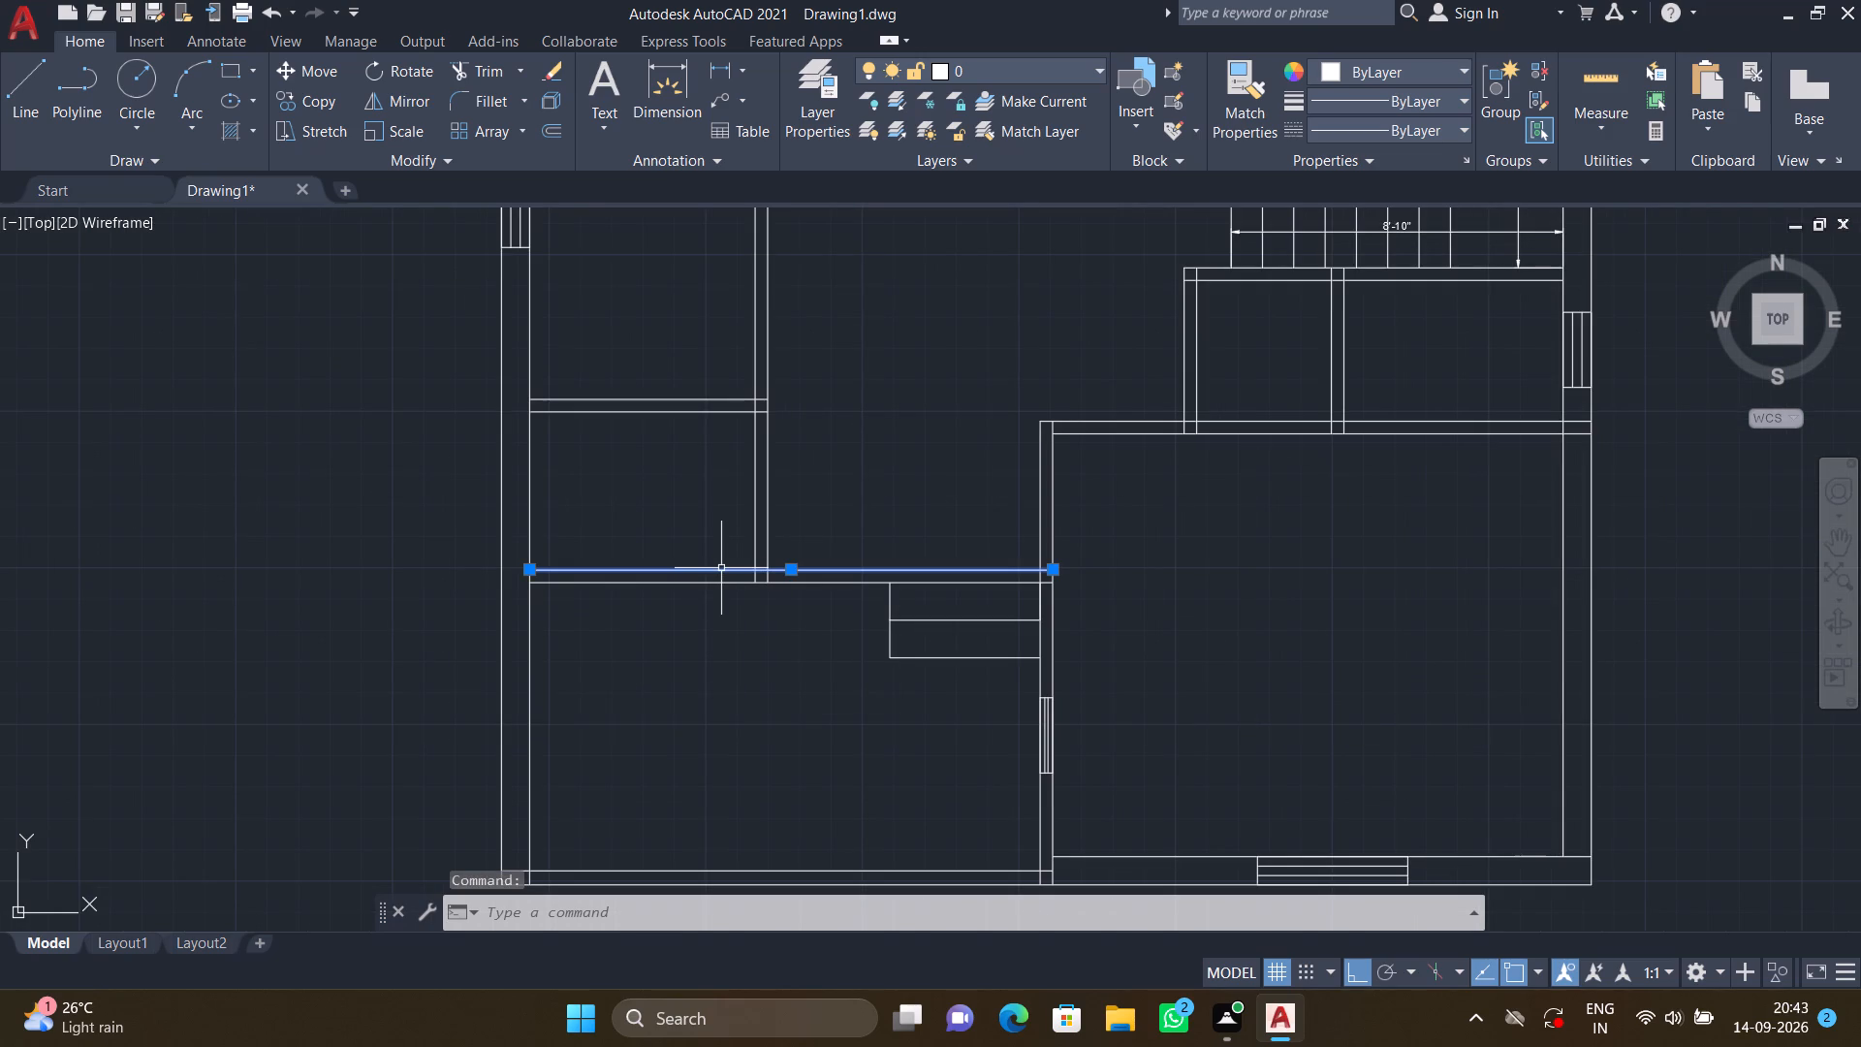
key(Delete)
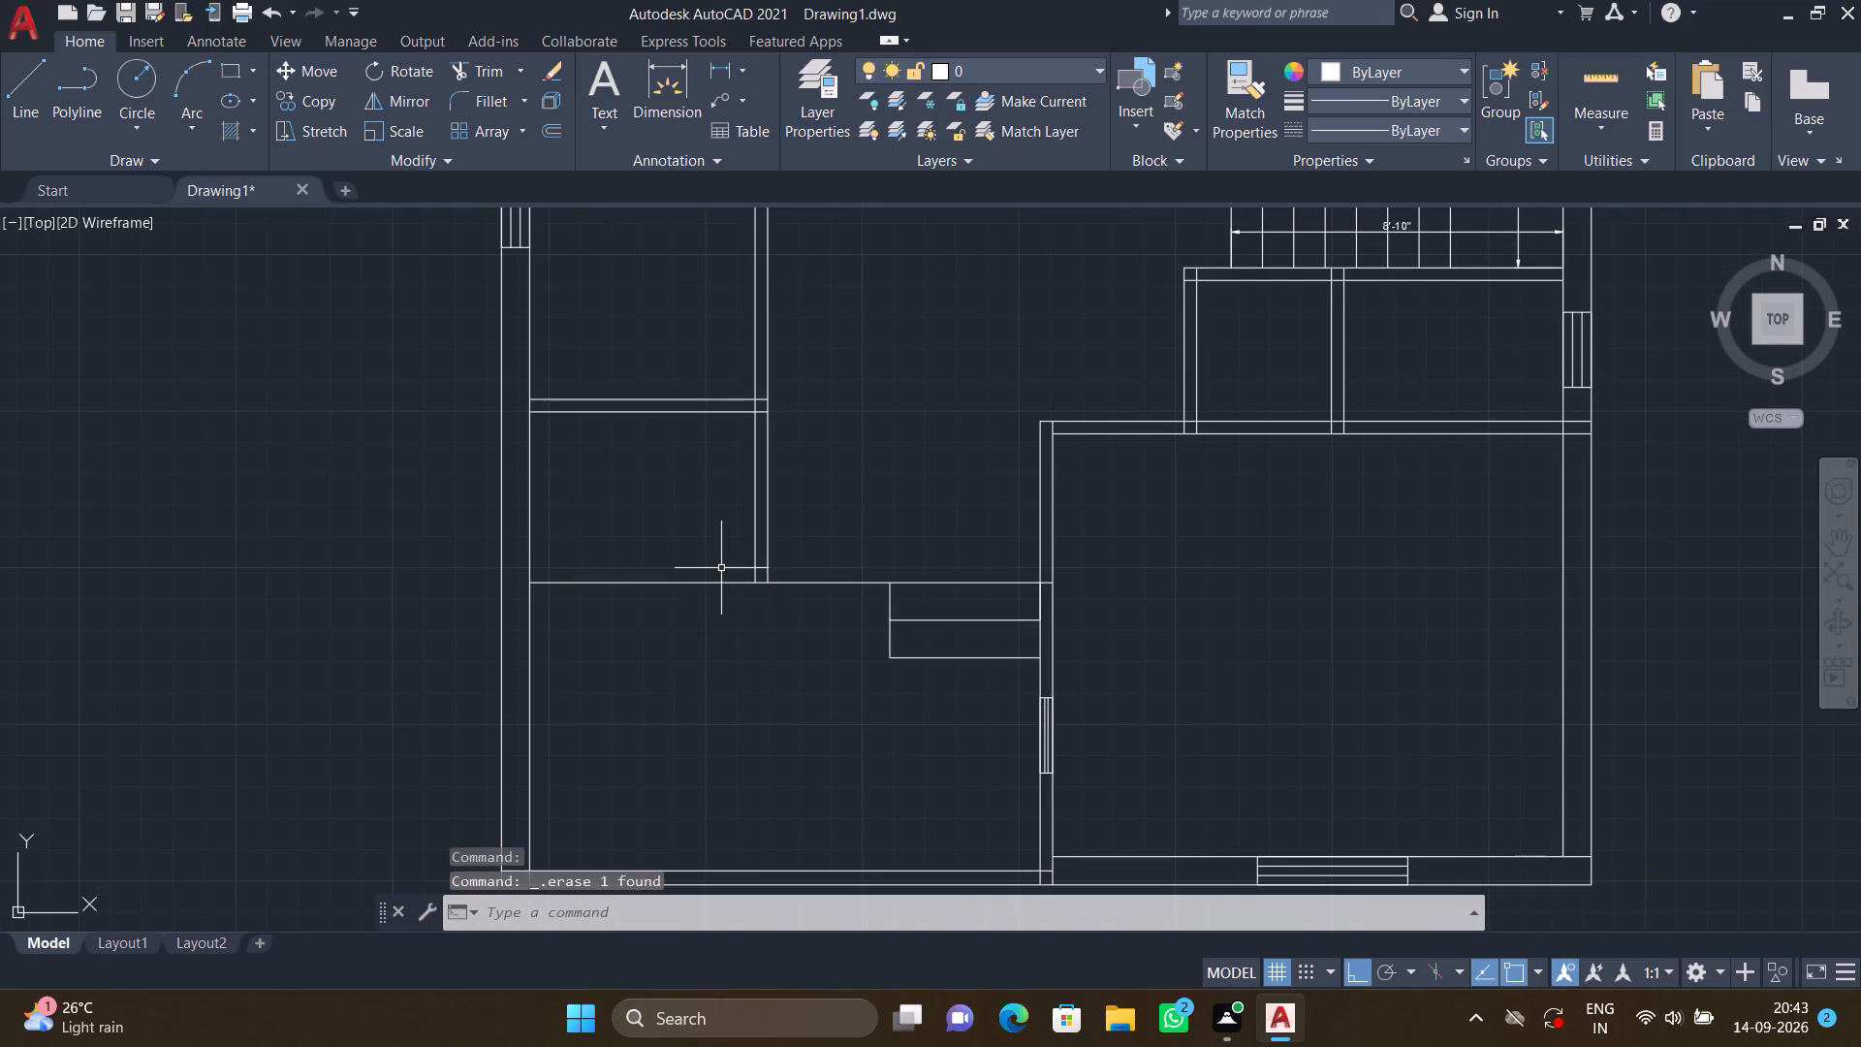
Offset the bottom-left room's top wall line upward by 9".
key(o)
key(Return)
text(9")
key(Return)
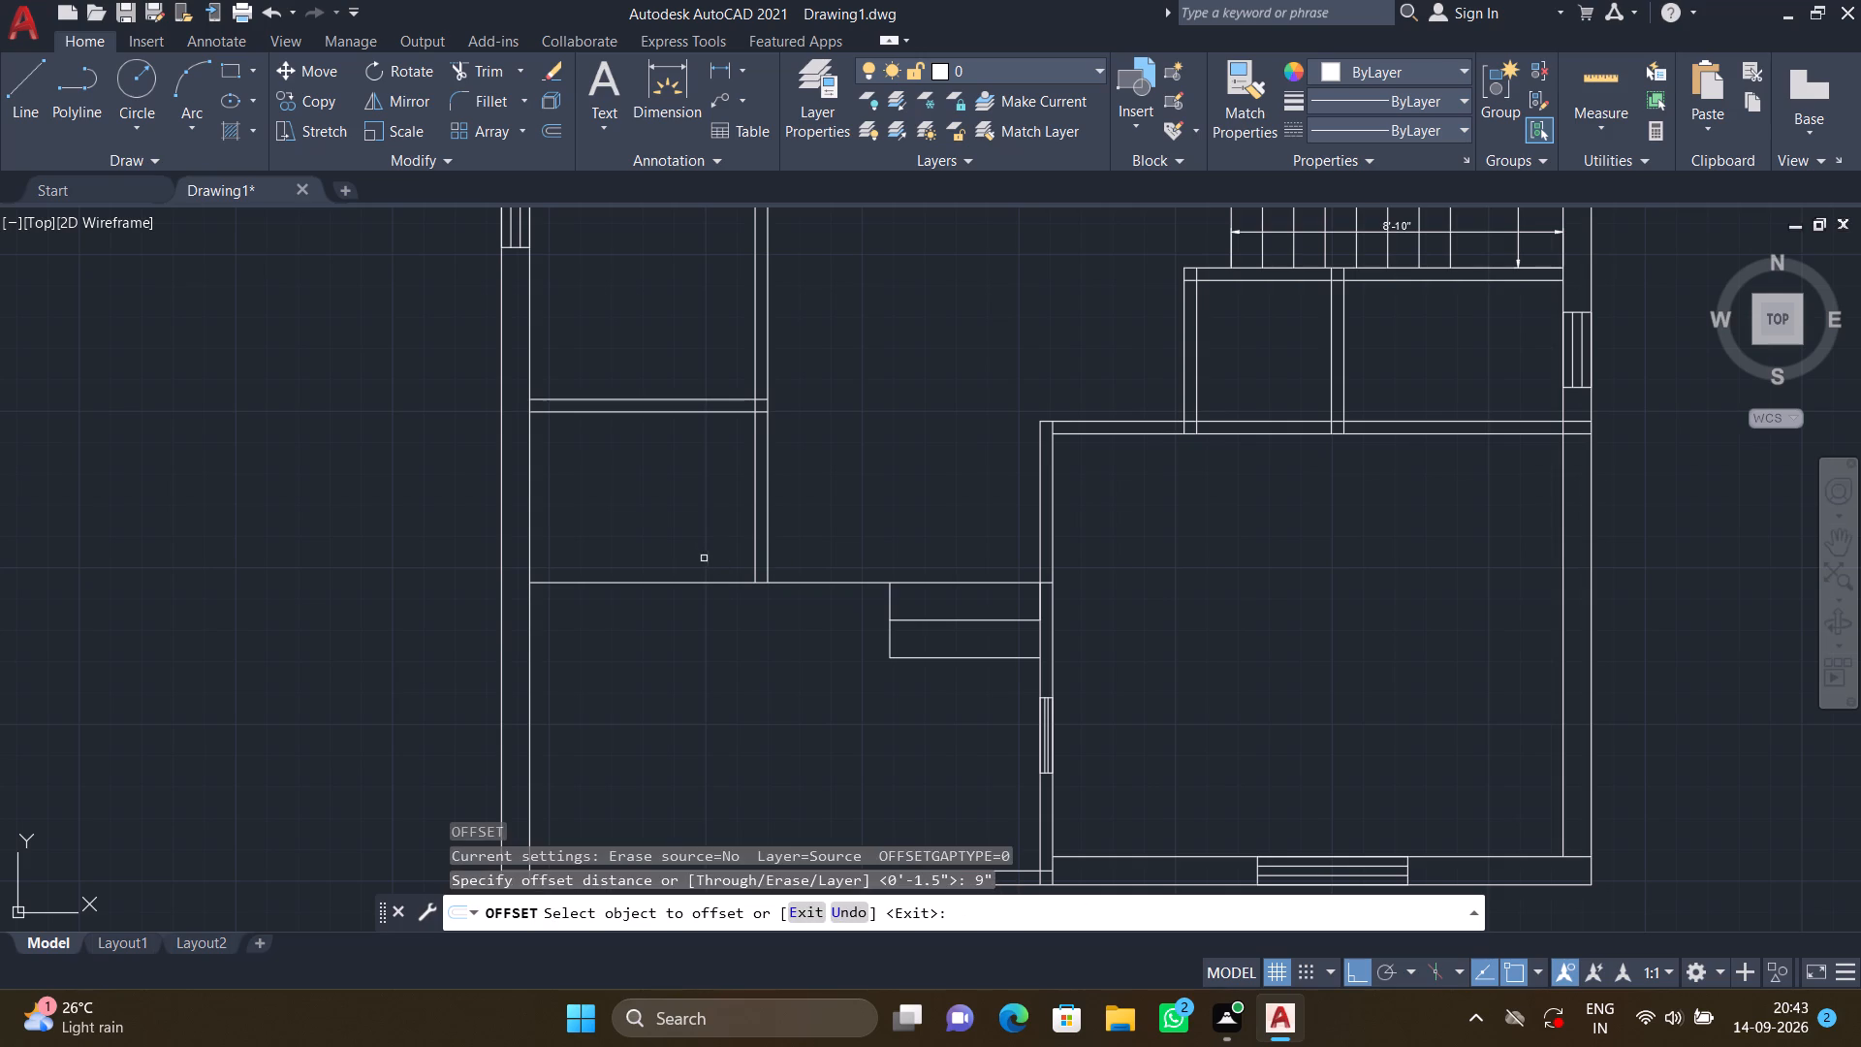
click(713, 583)
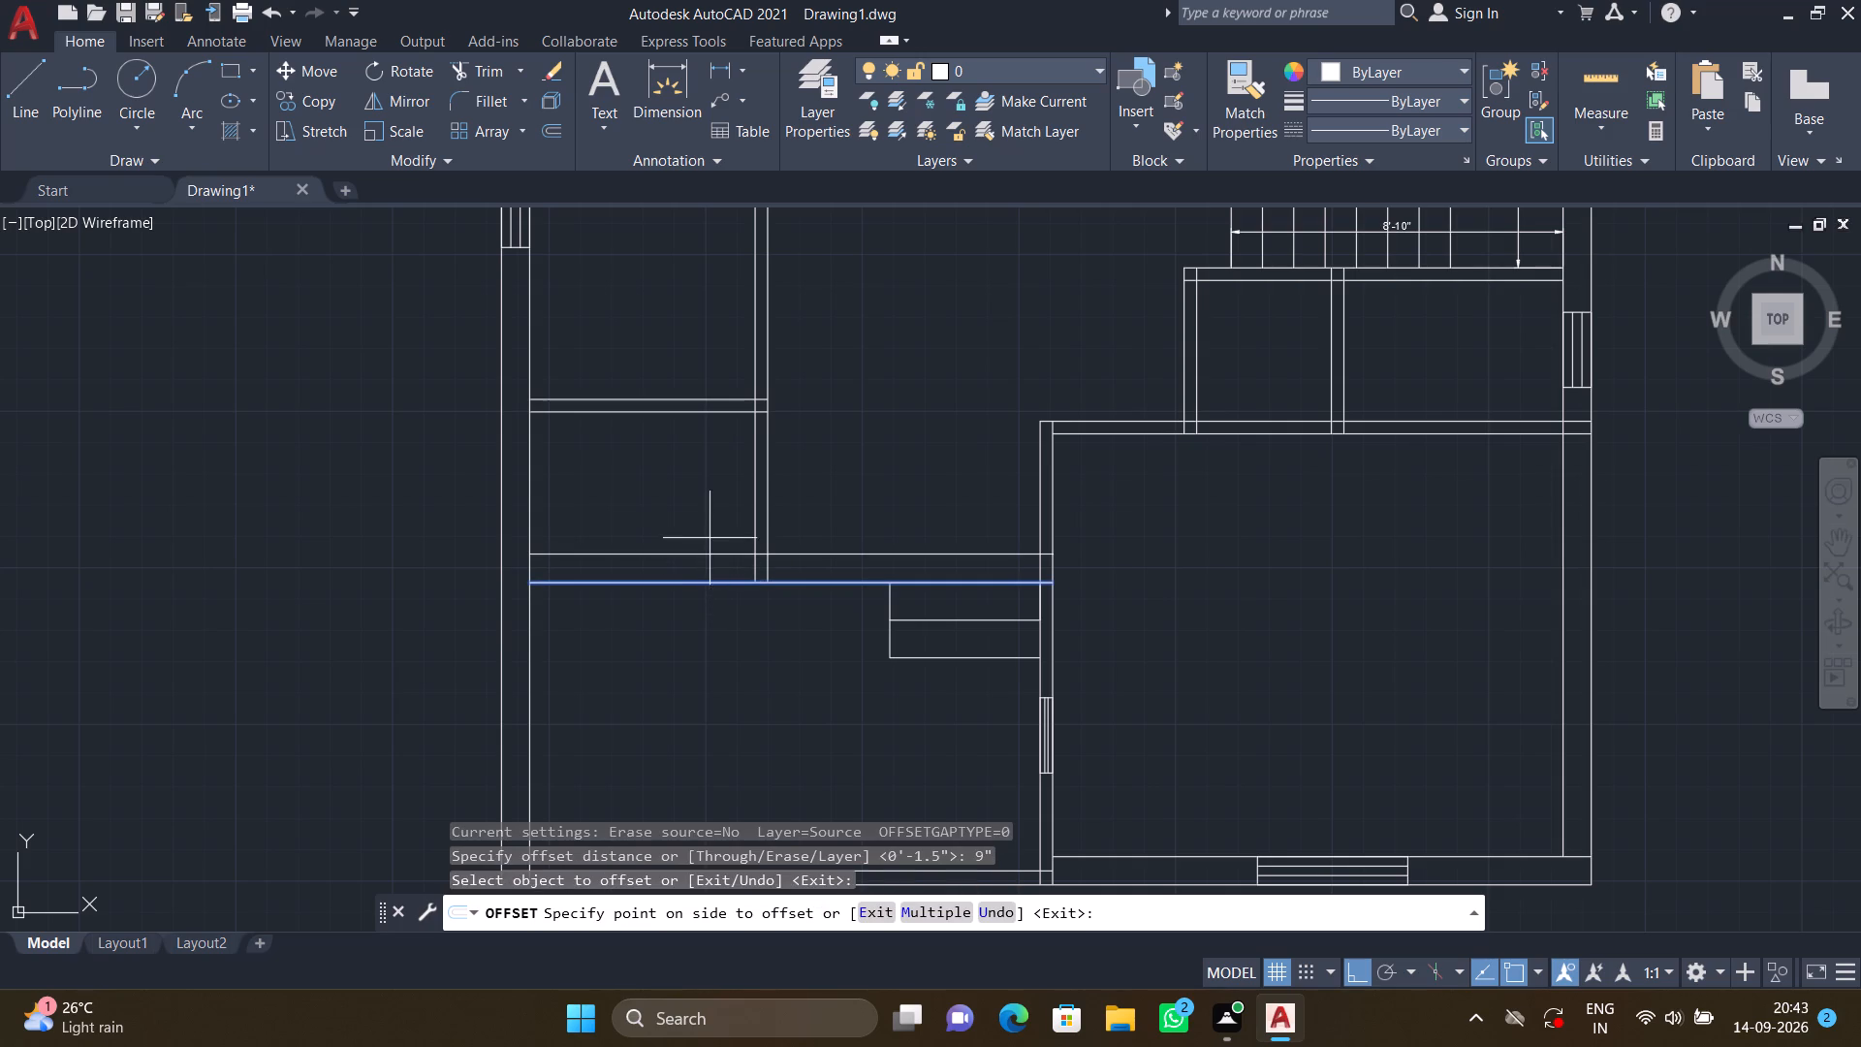
click(710, 537)
key(Return)
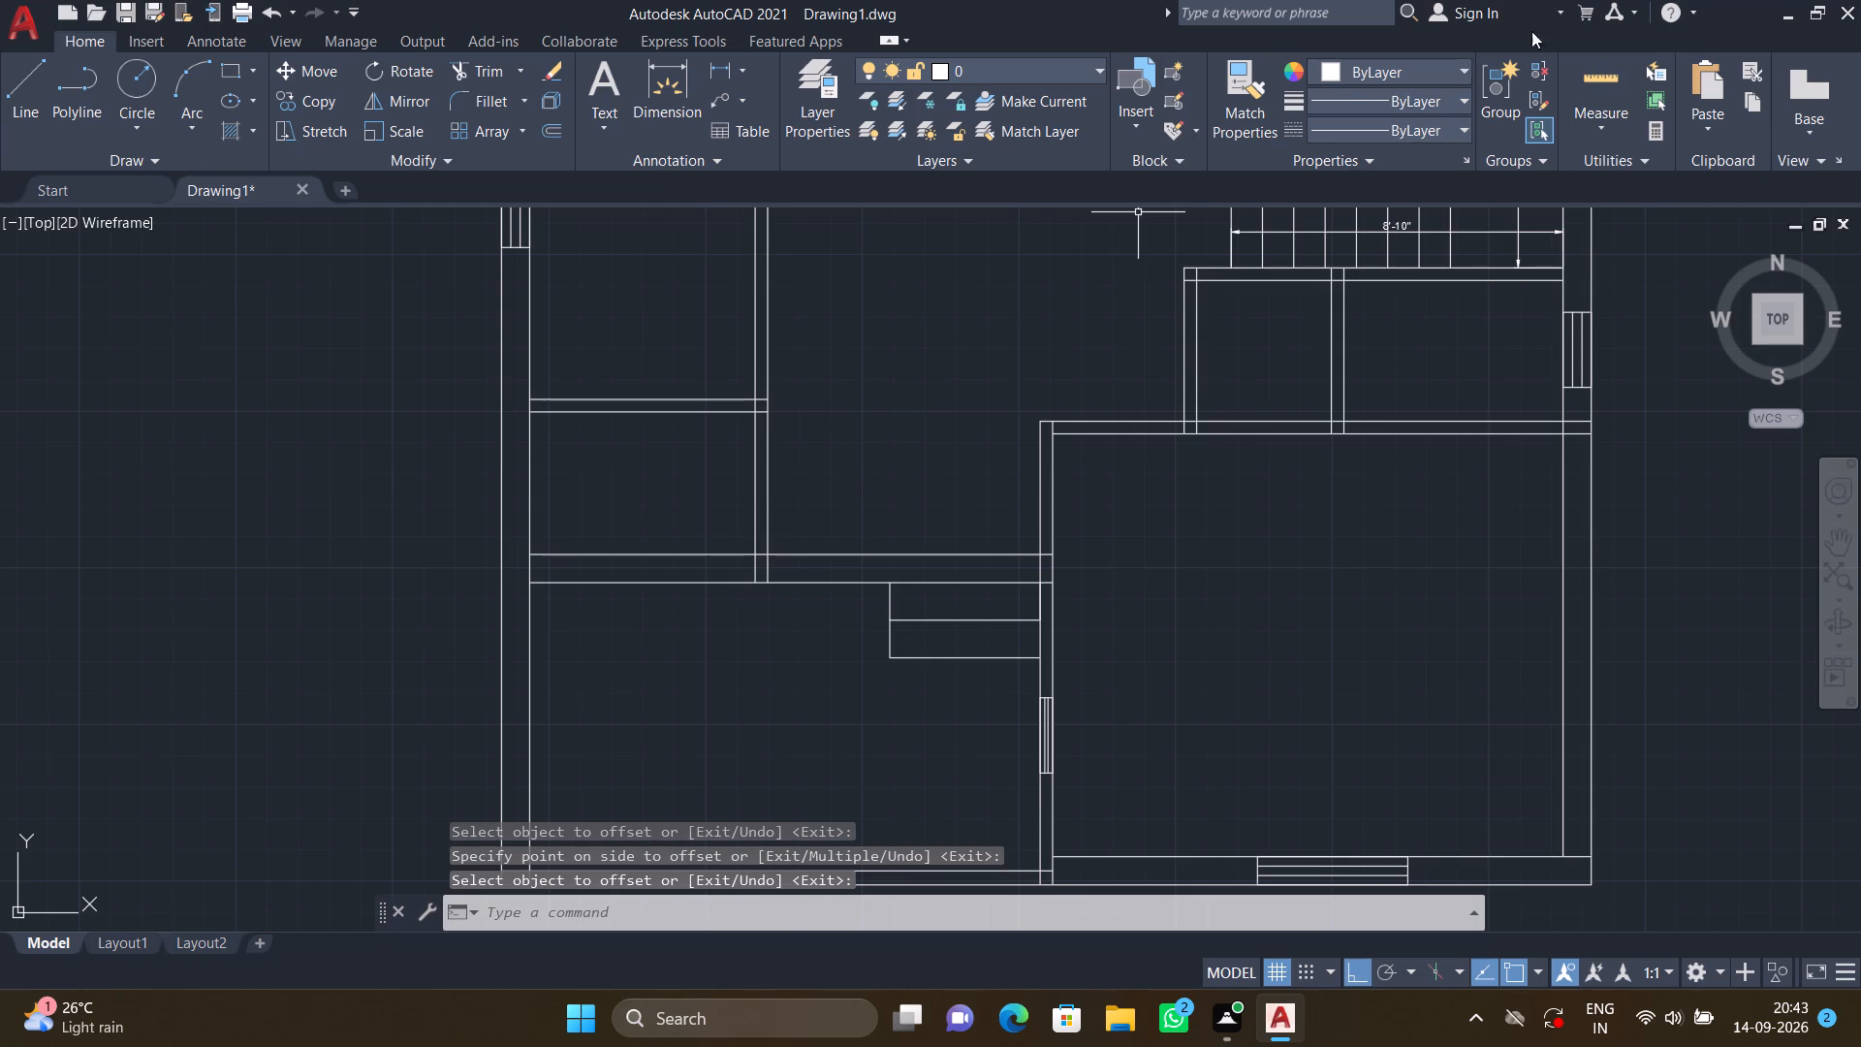
Measure the small room directly above the bottom-left room with Quick measure.
click(1598, 113)
click(1602, 166)
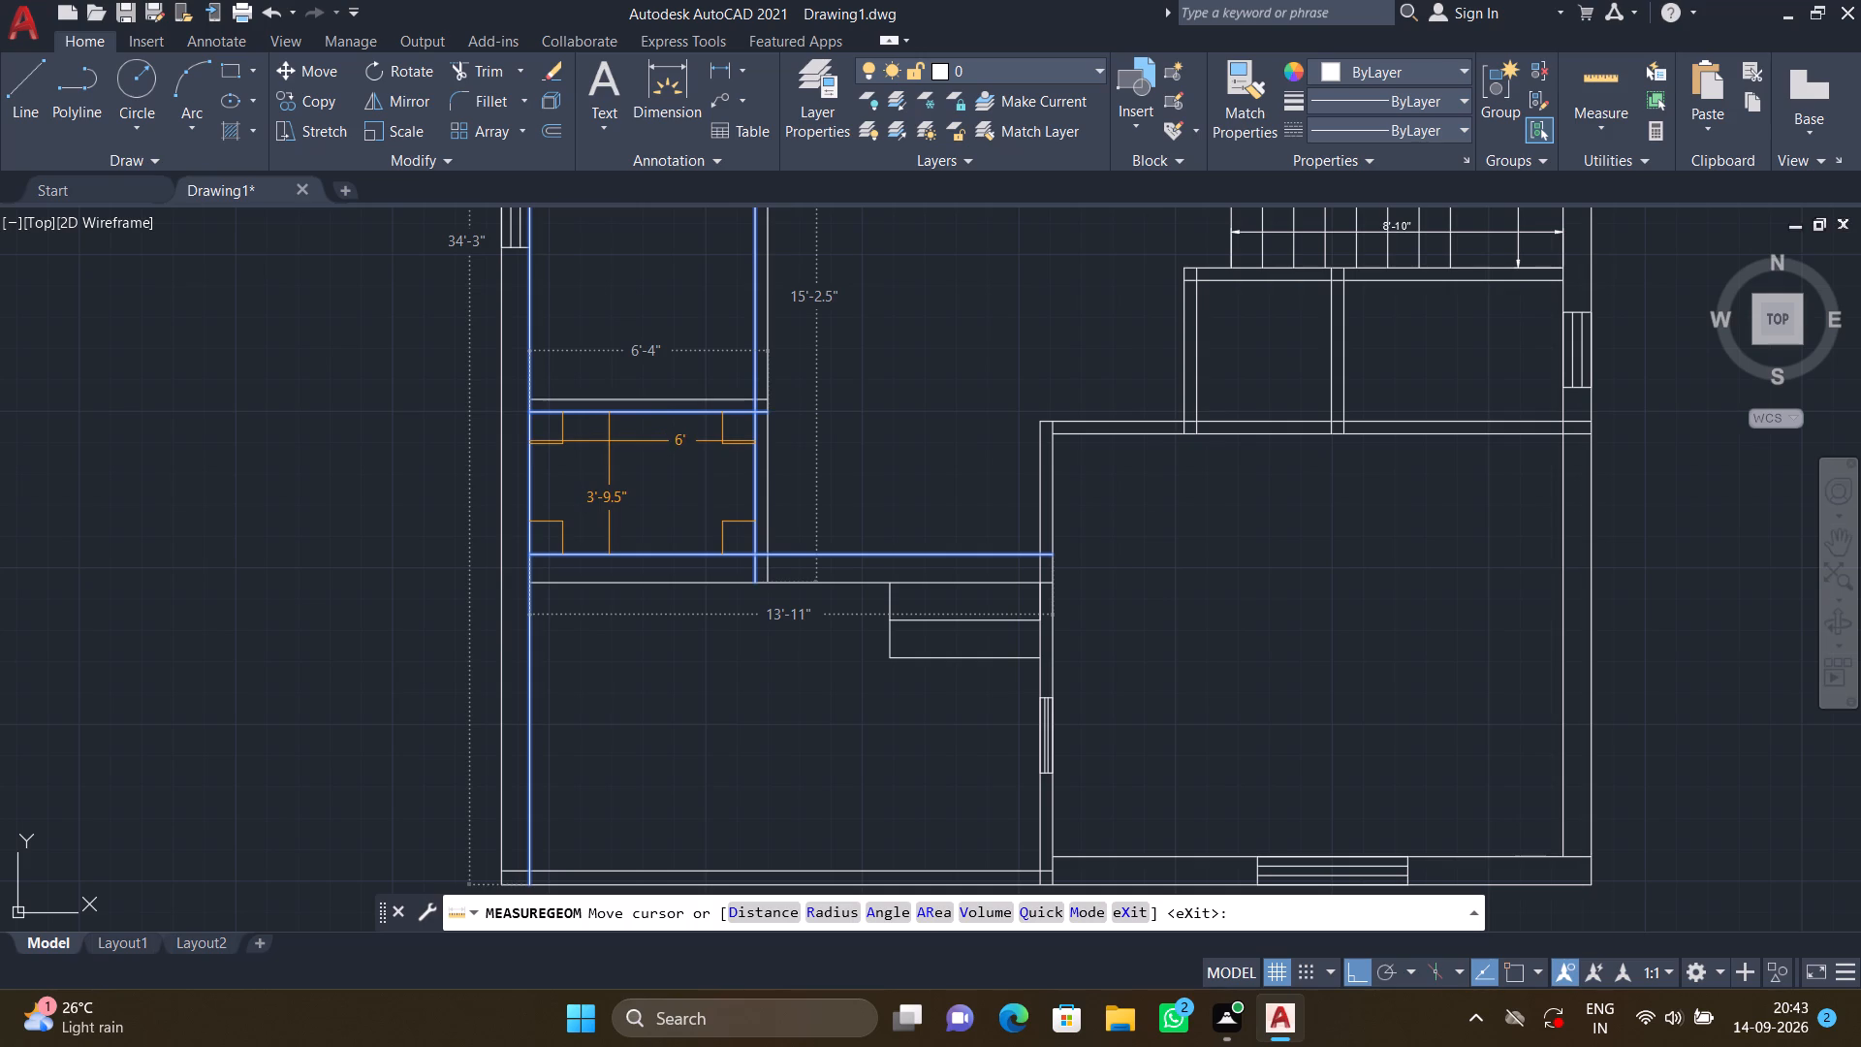
key(Escape)
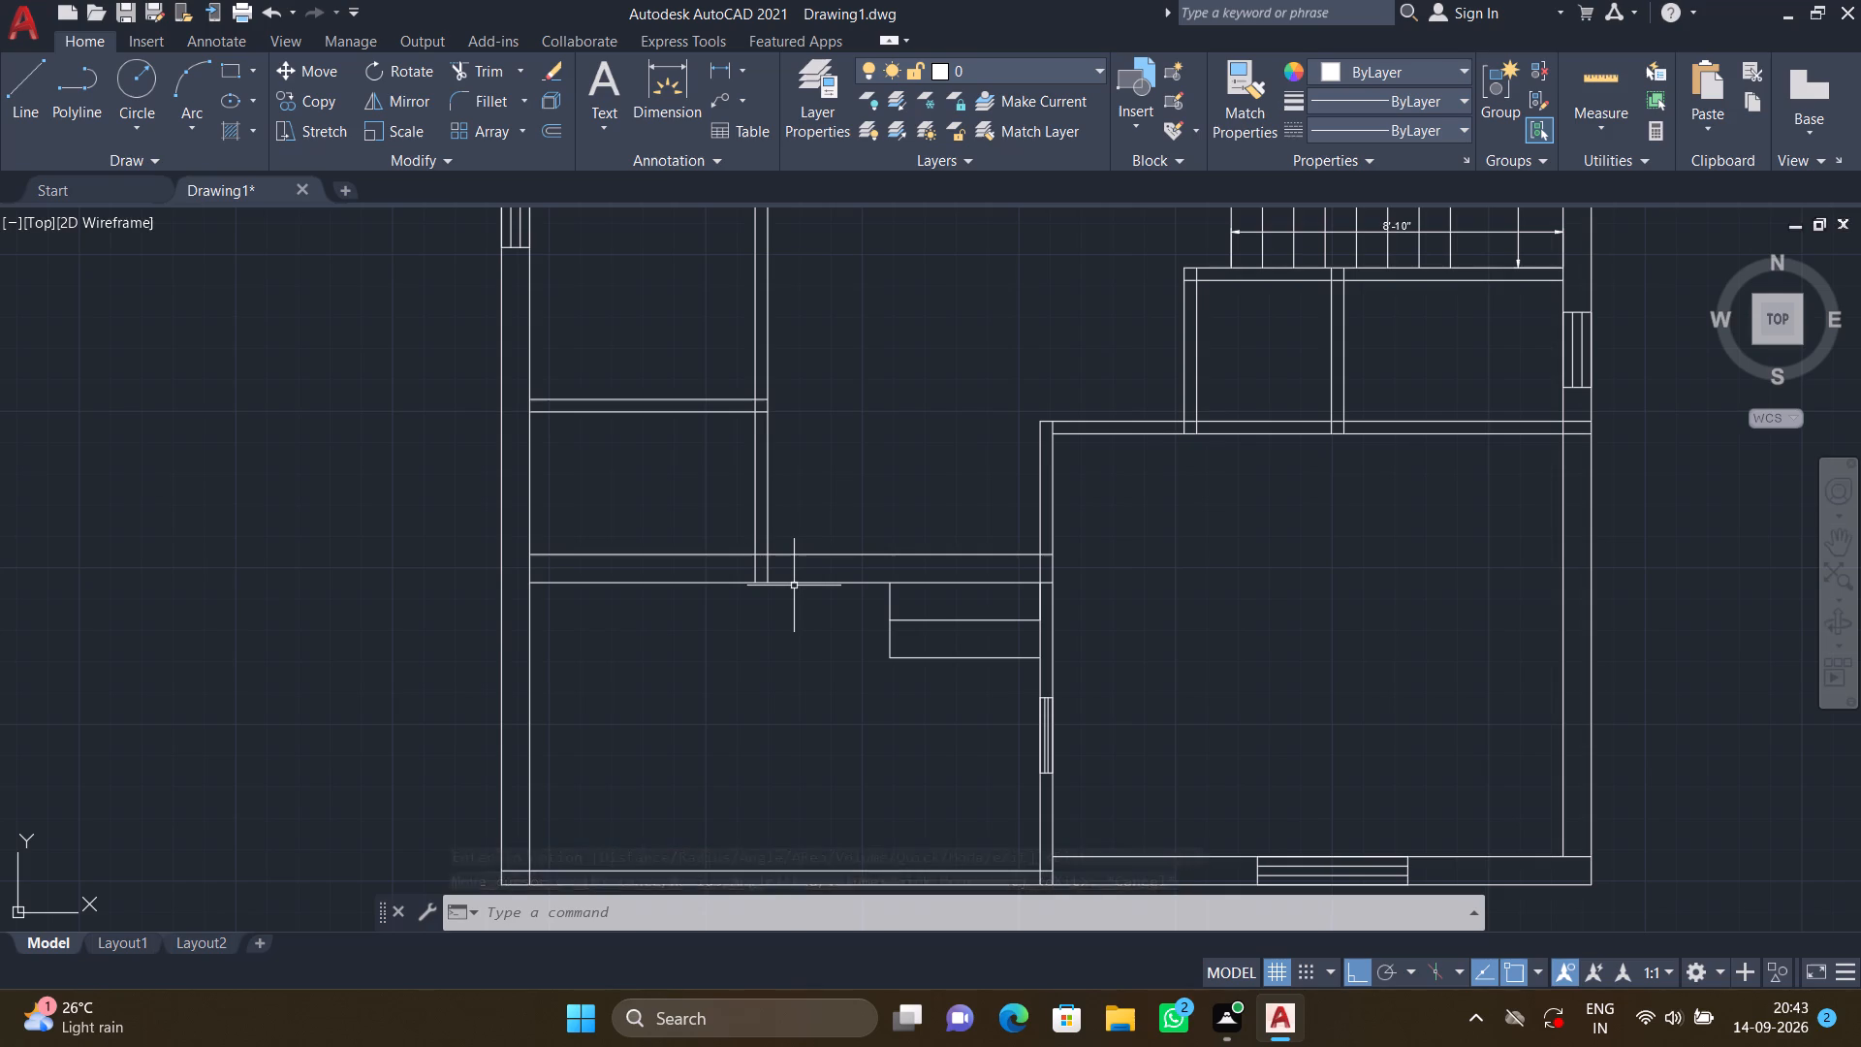
Trim the small room's vertical partition lines where they cross the 9" wall above the bottom-left room.
text(TR)
key(Return)
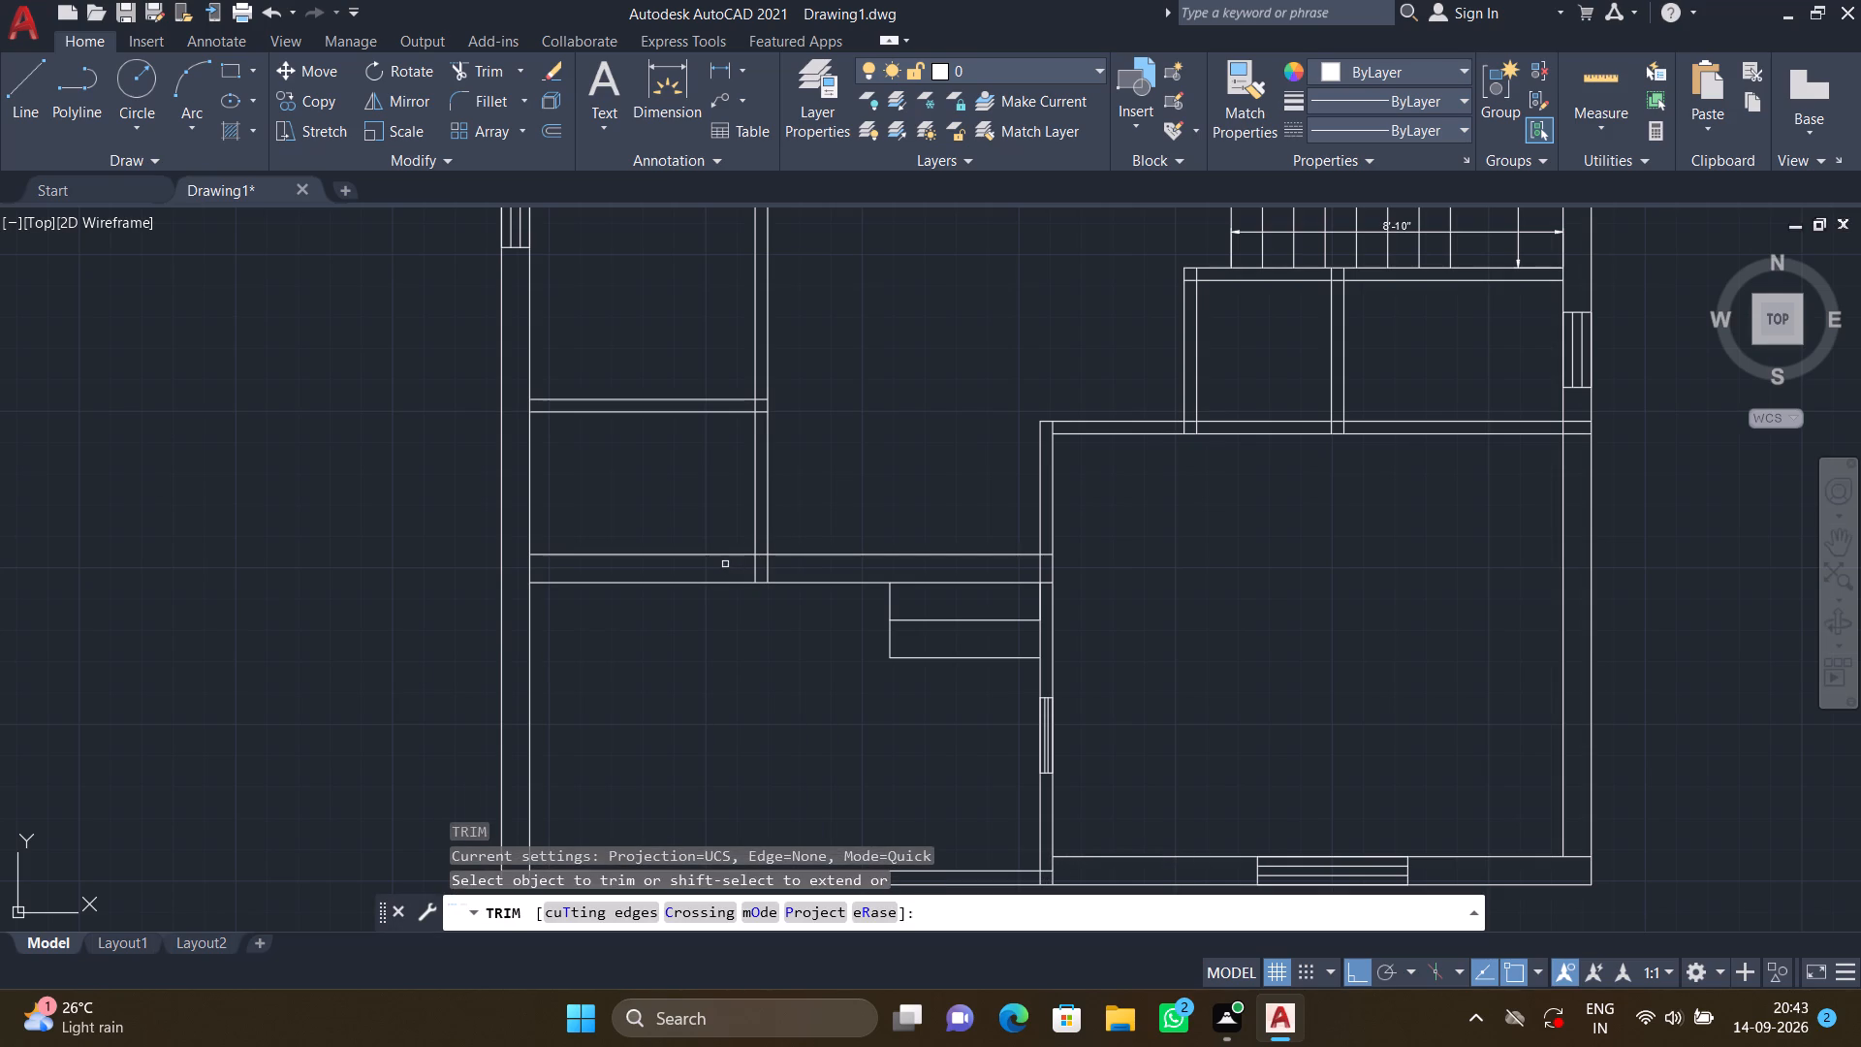
click(725, 564)
click(789, 563)
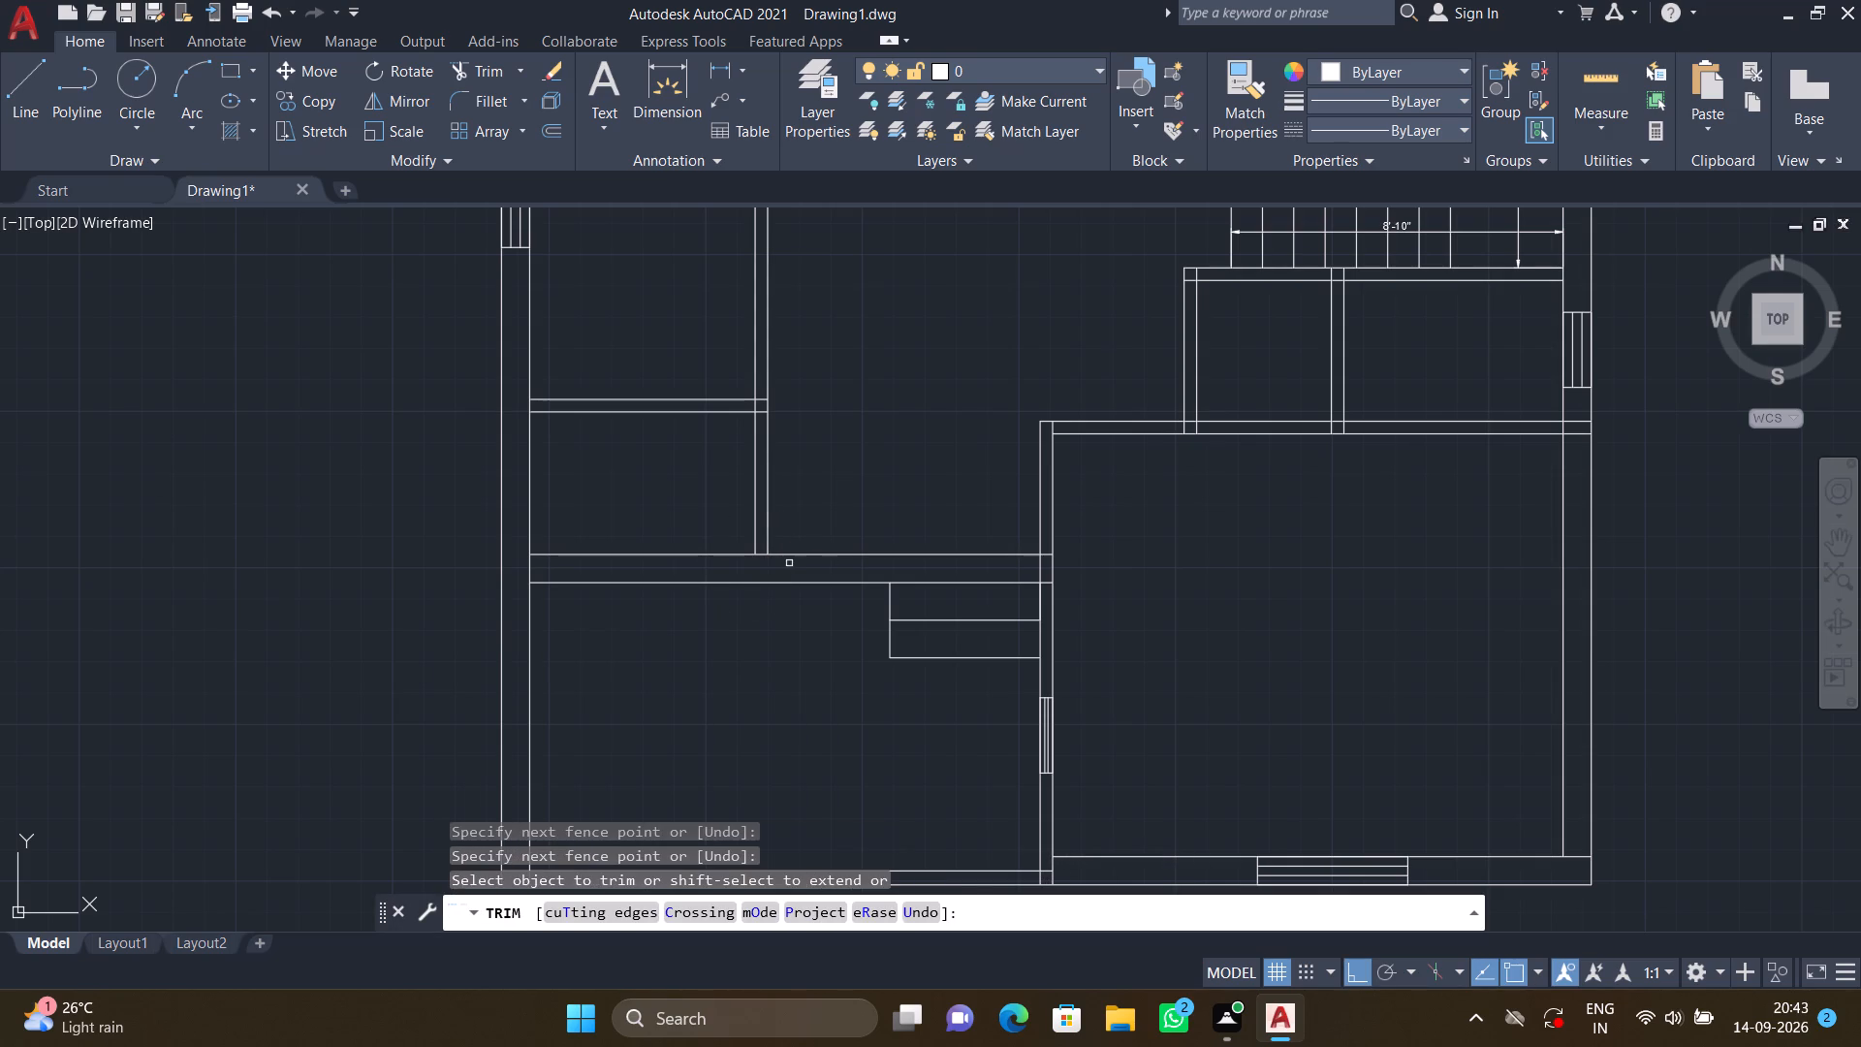
scroll(797, 571, down, 1)
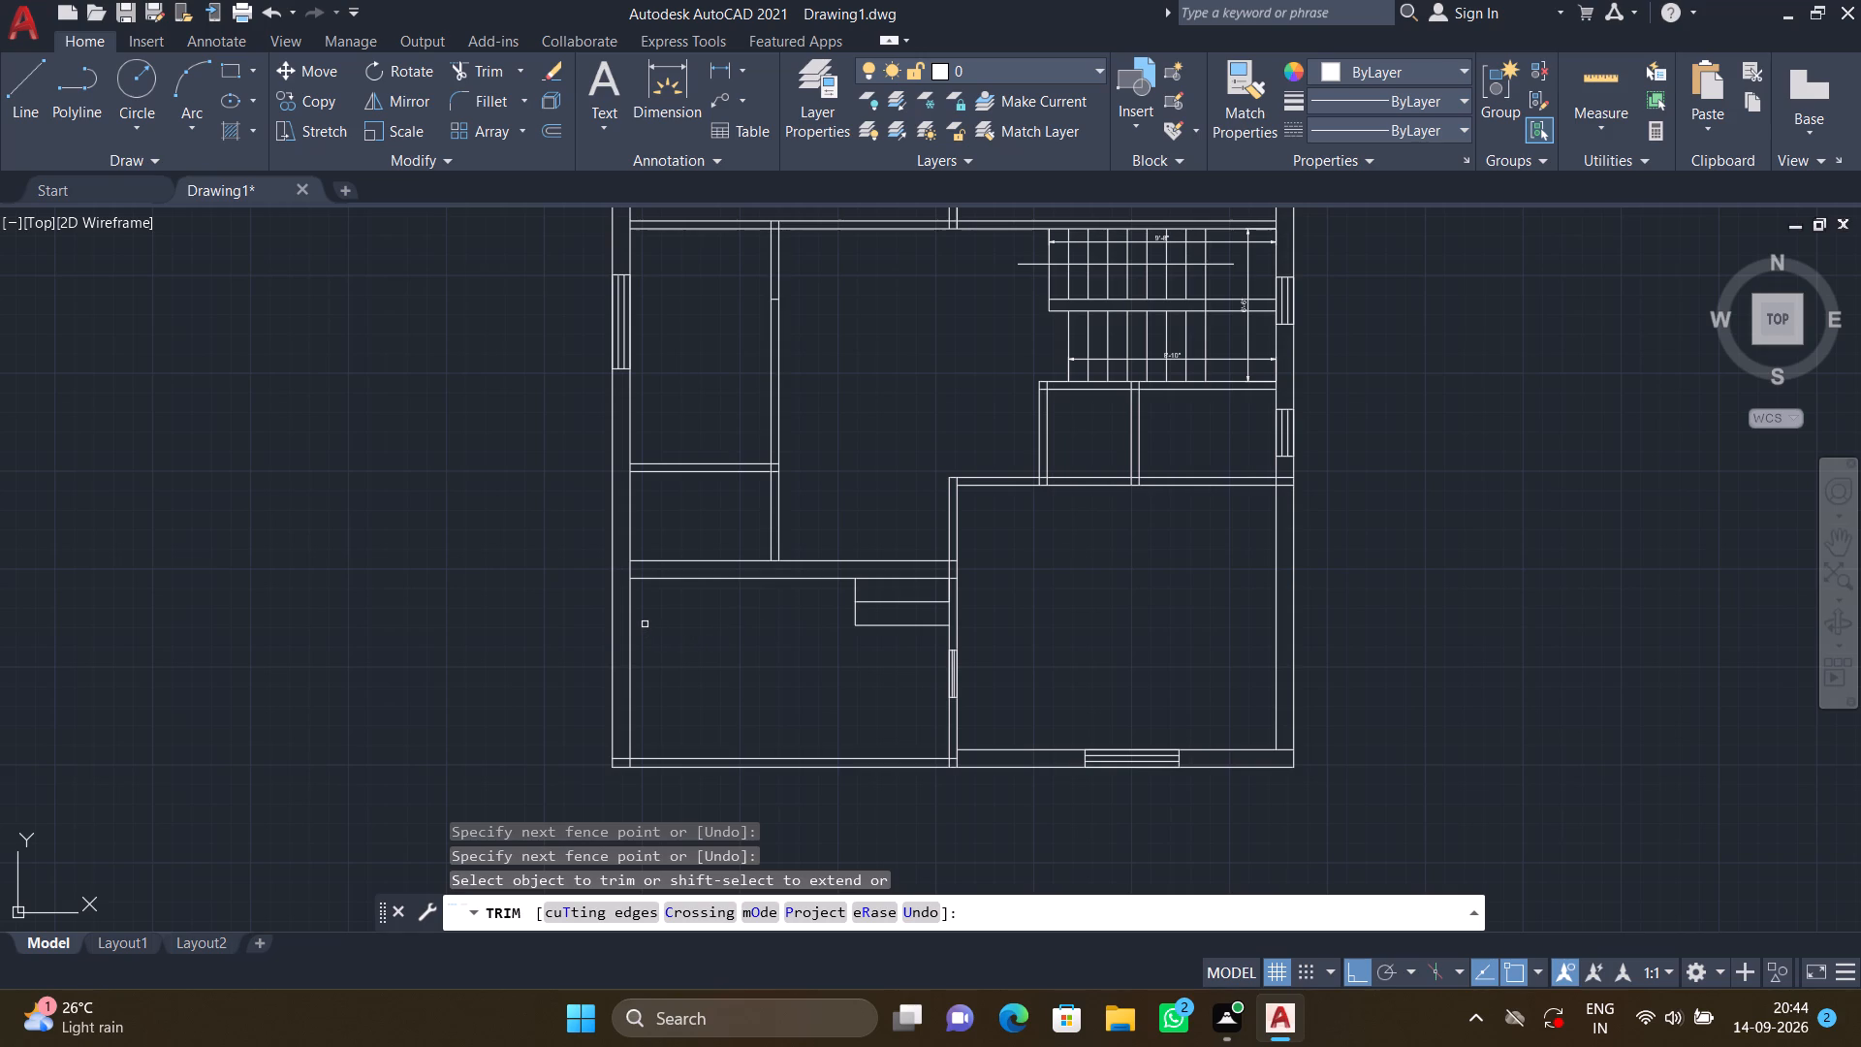
key(Escape)
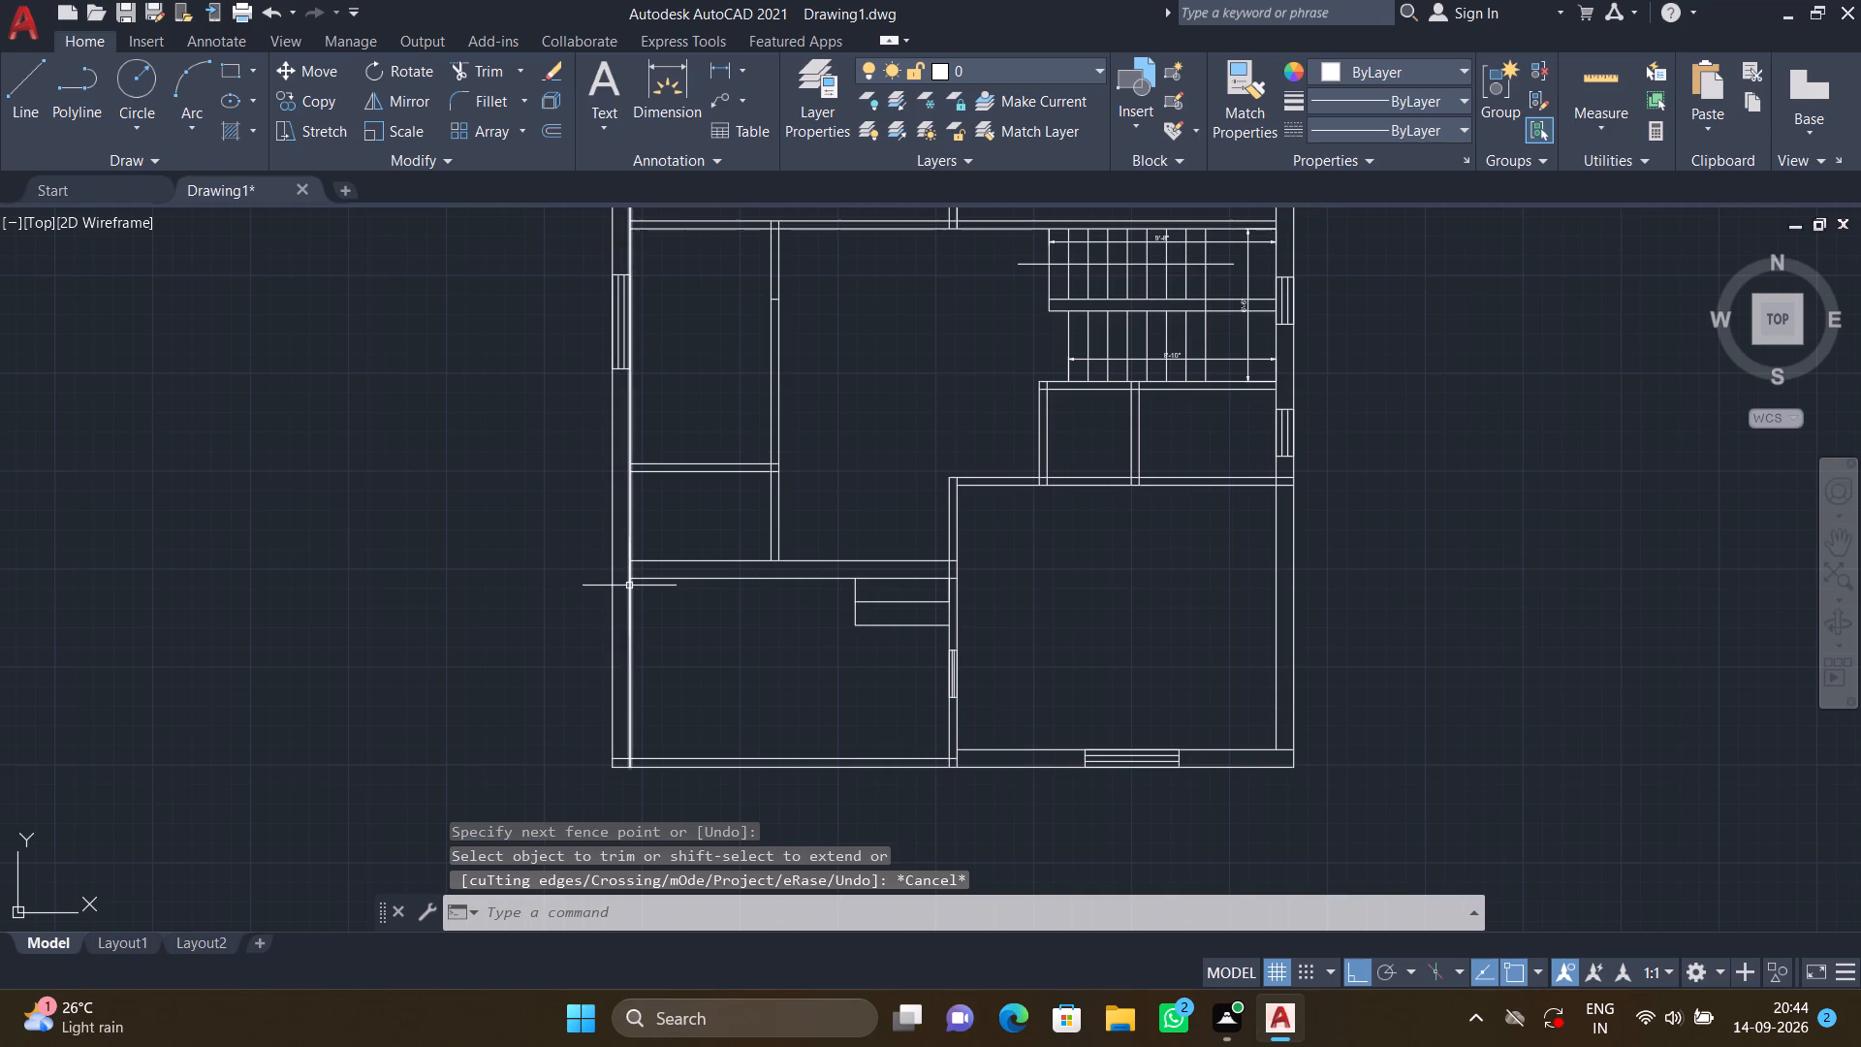
Extend both lines of the 9" wall above the bottom-left room to the left outer wall's outer face.
scroll(615, 567, up, 2)
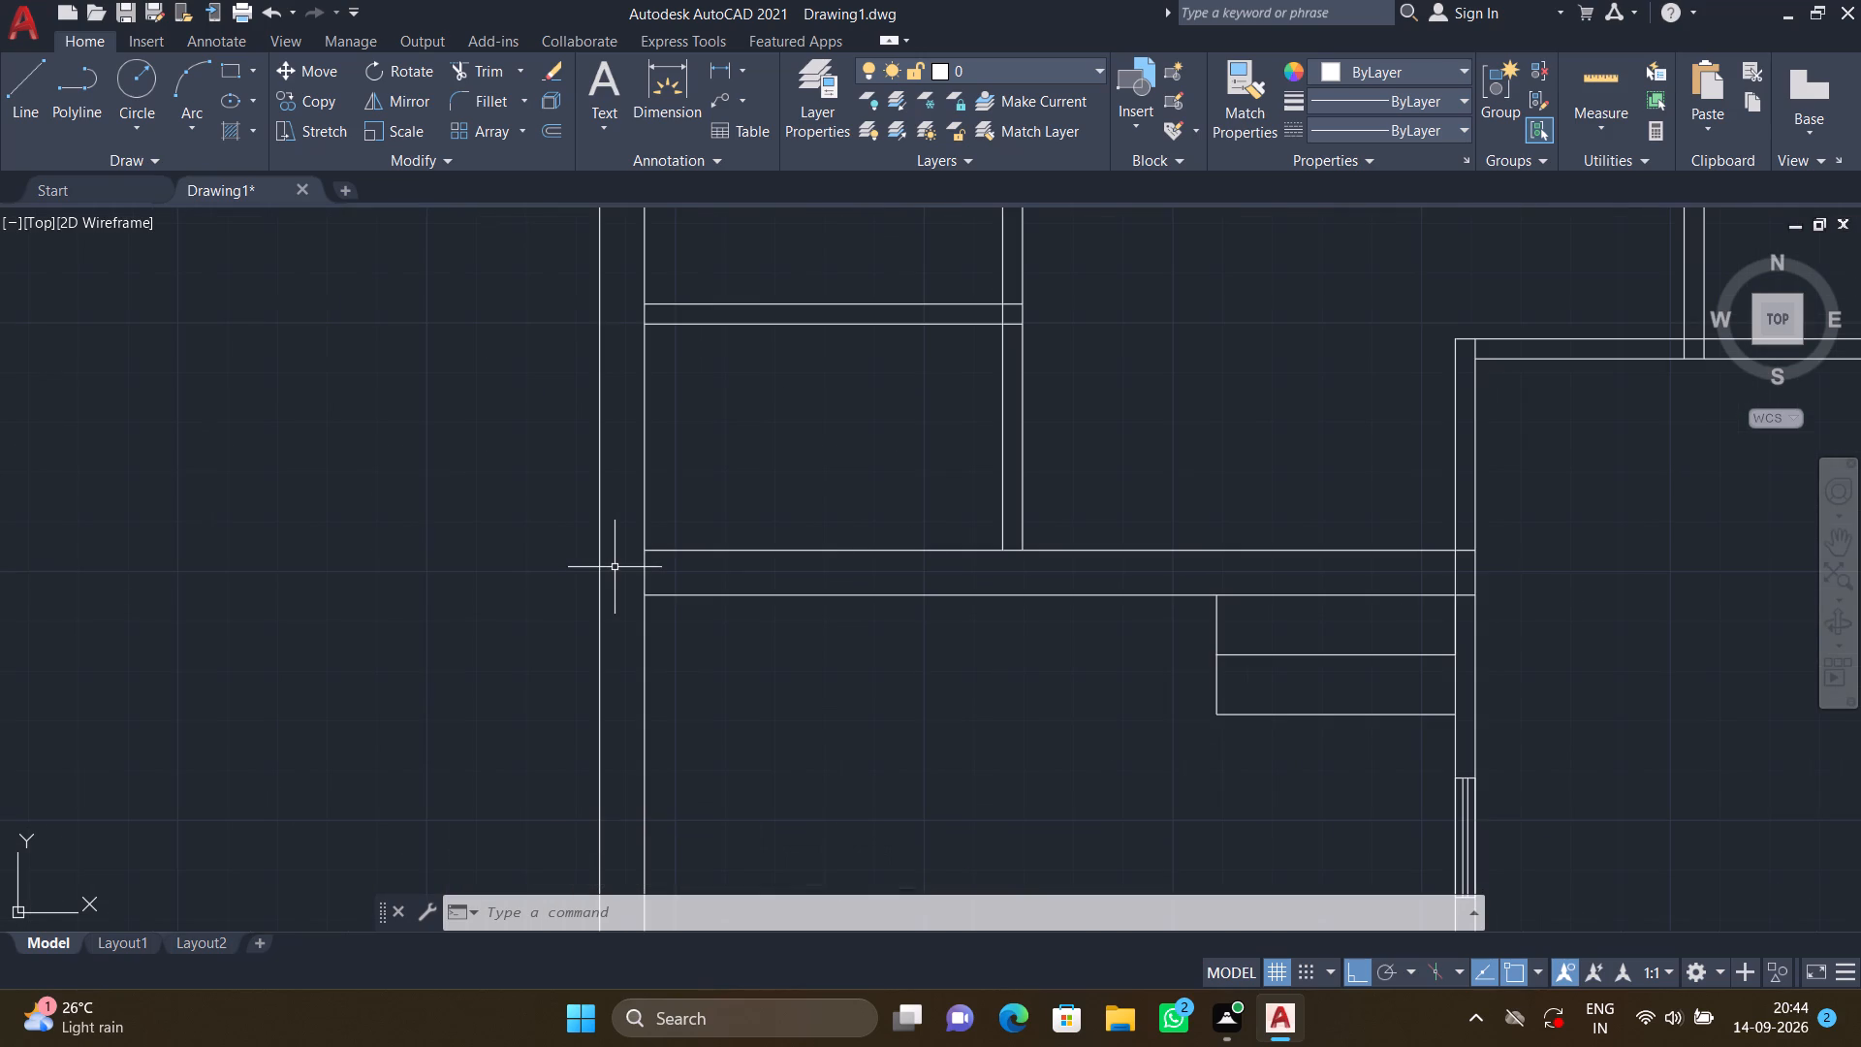
text(EX)
key(Return)
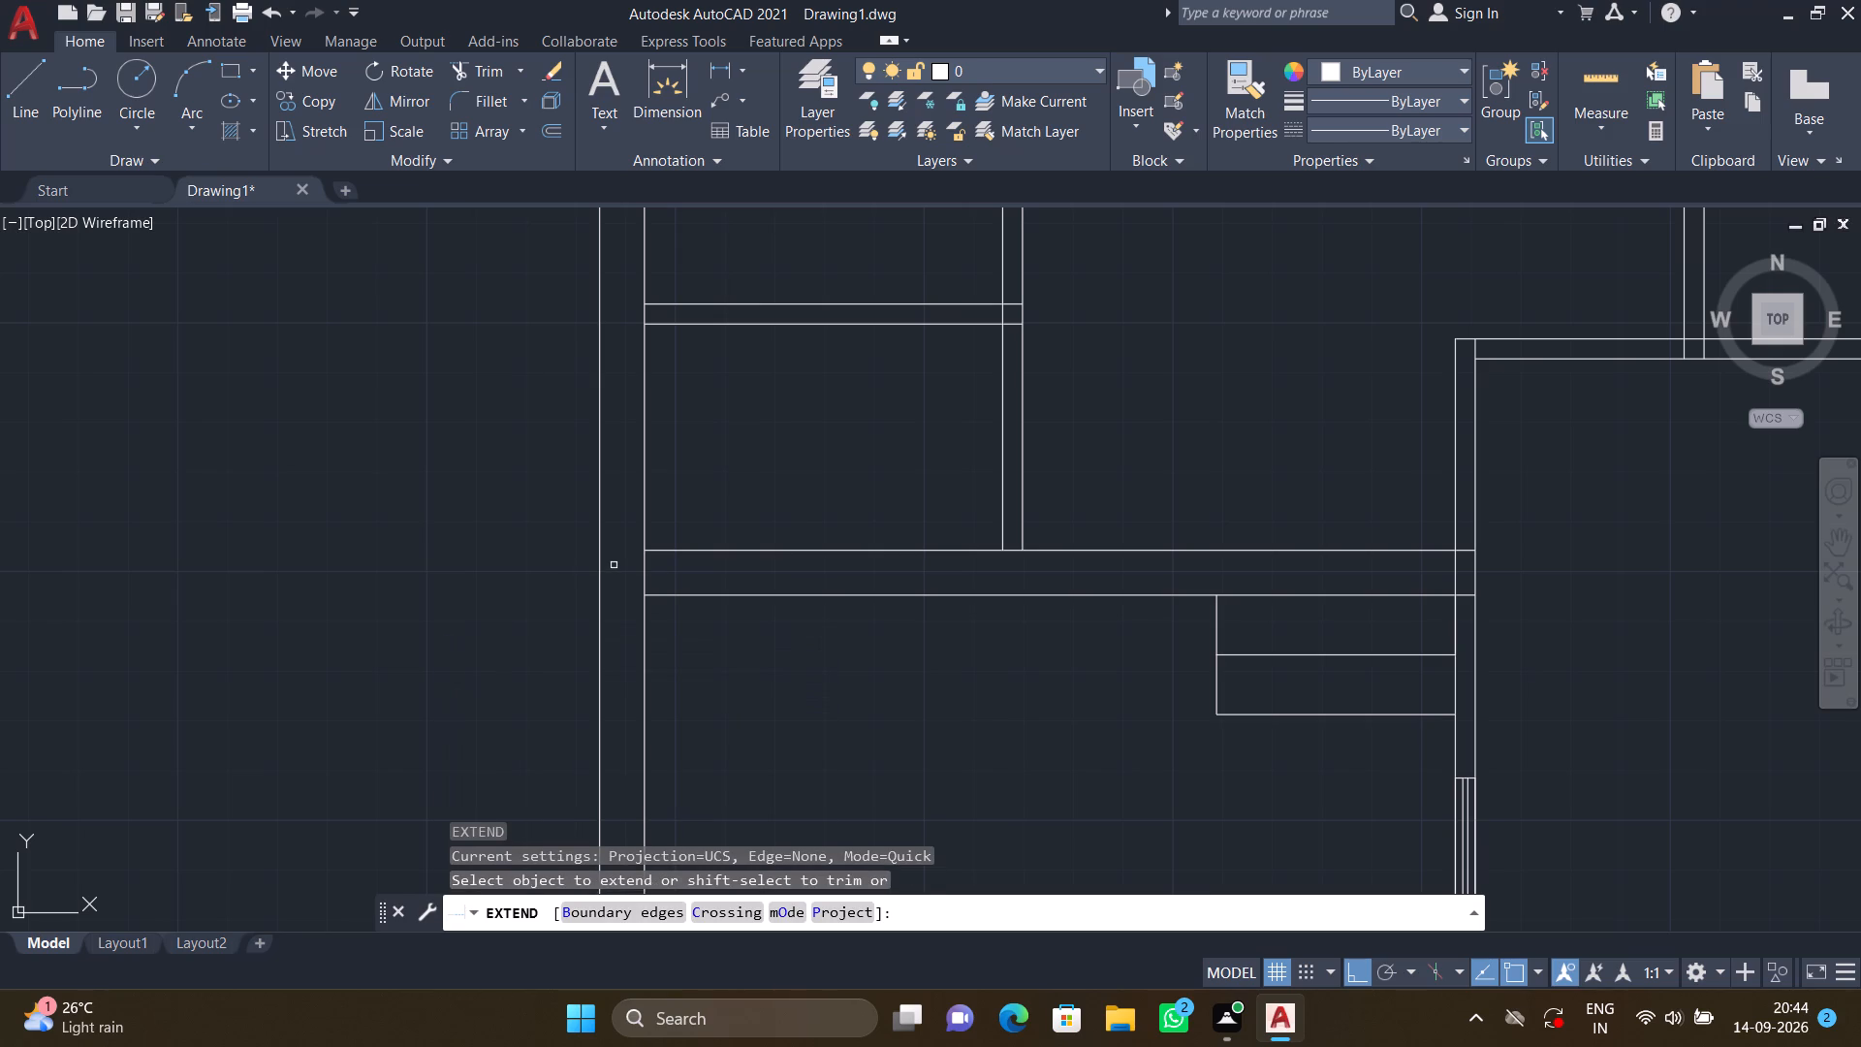
click(666, 552)
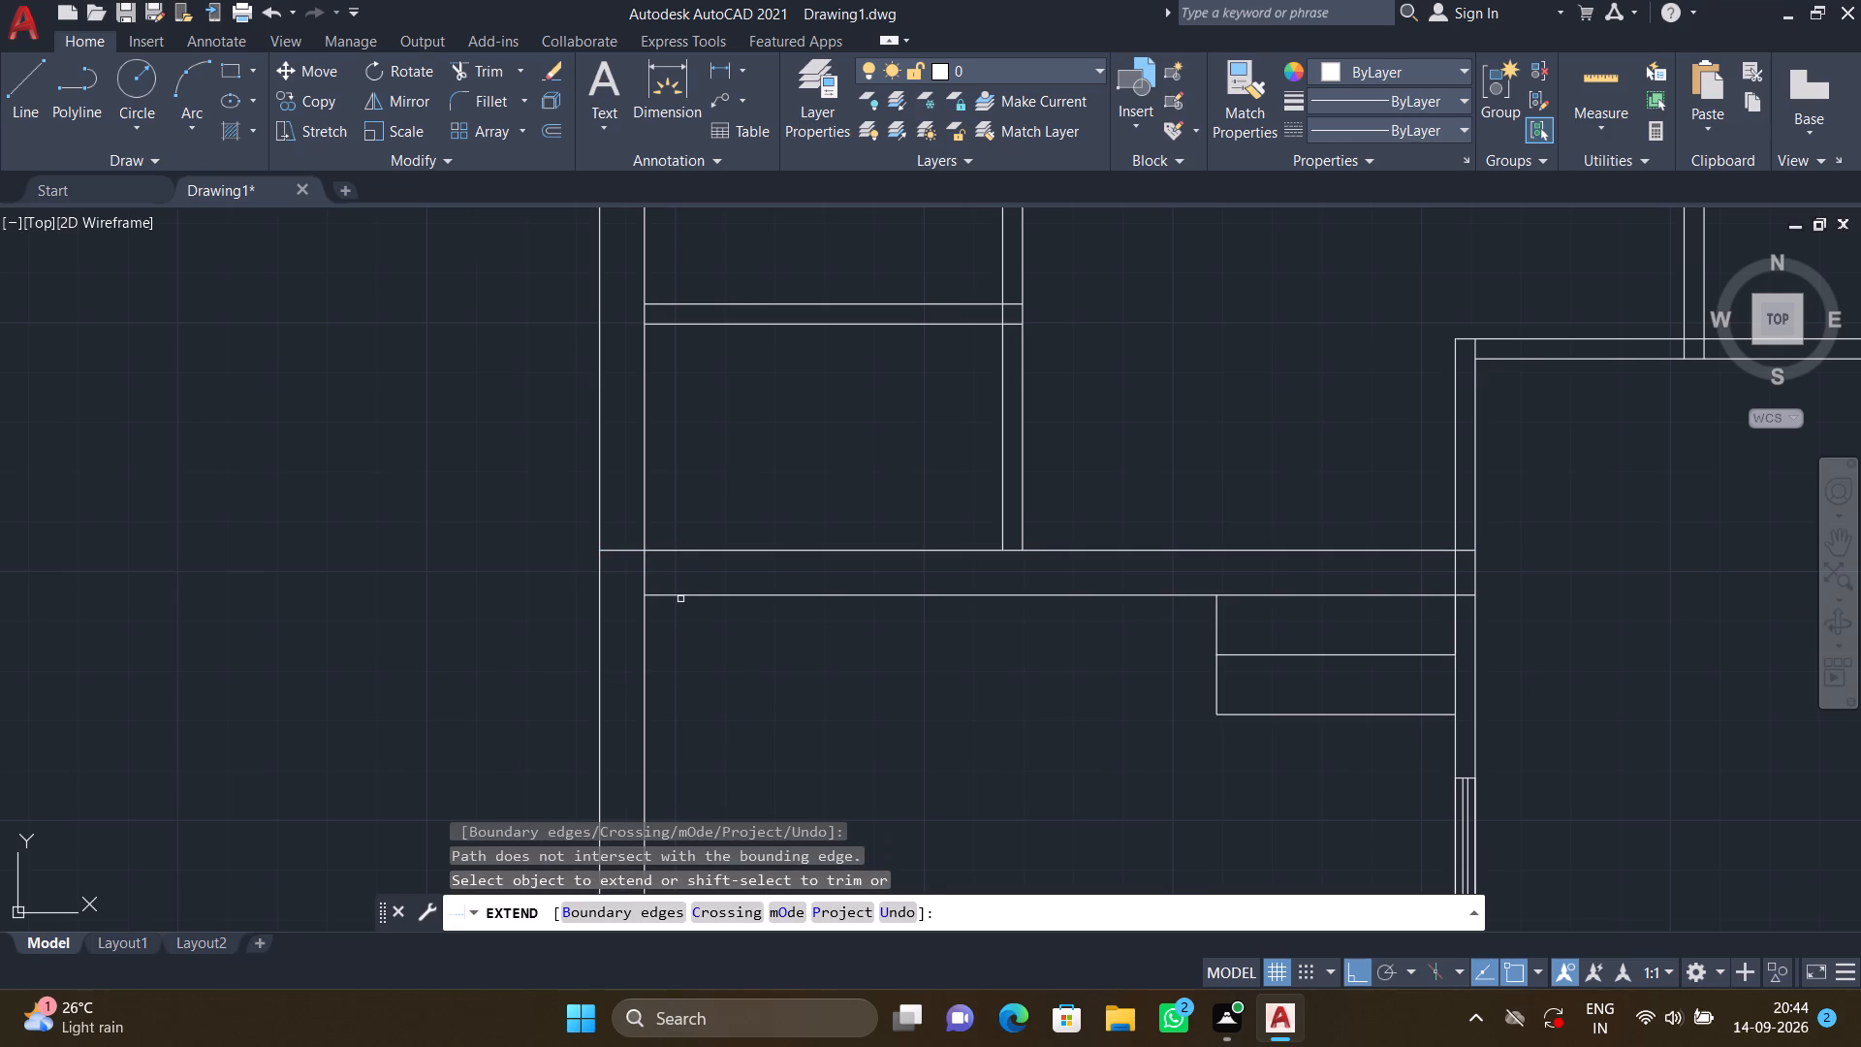
click(681, 595)
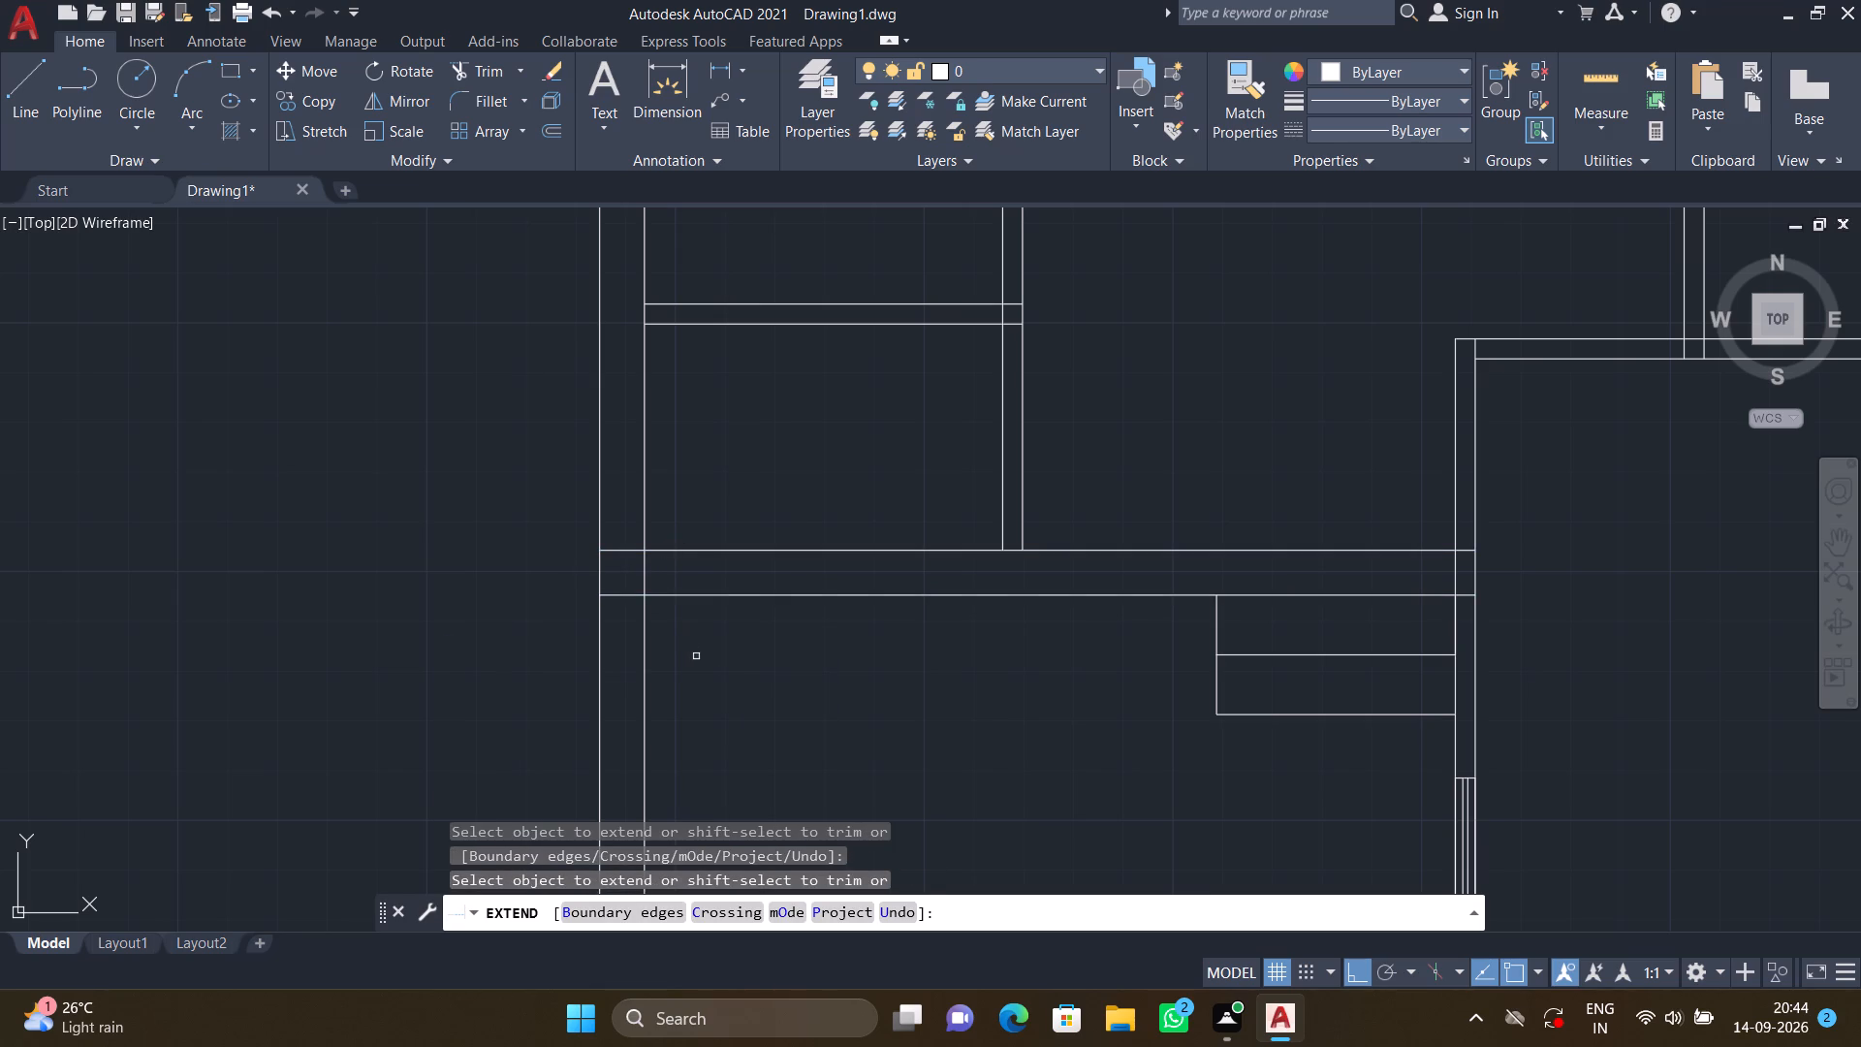
key(Return)
Trim away the left outer wall's inner line beside the bottom-left room, including its short piece at the bottom corner.
scroll(695, 656, down, 2)
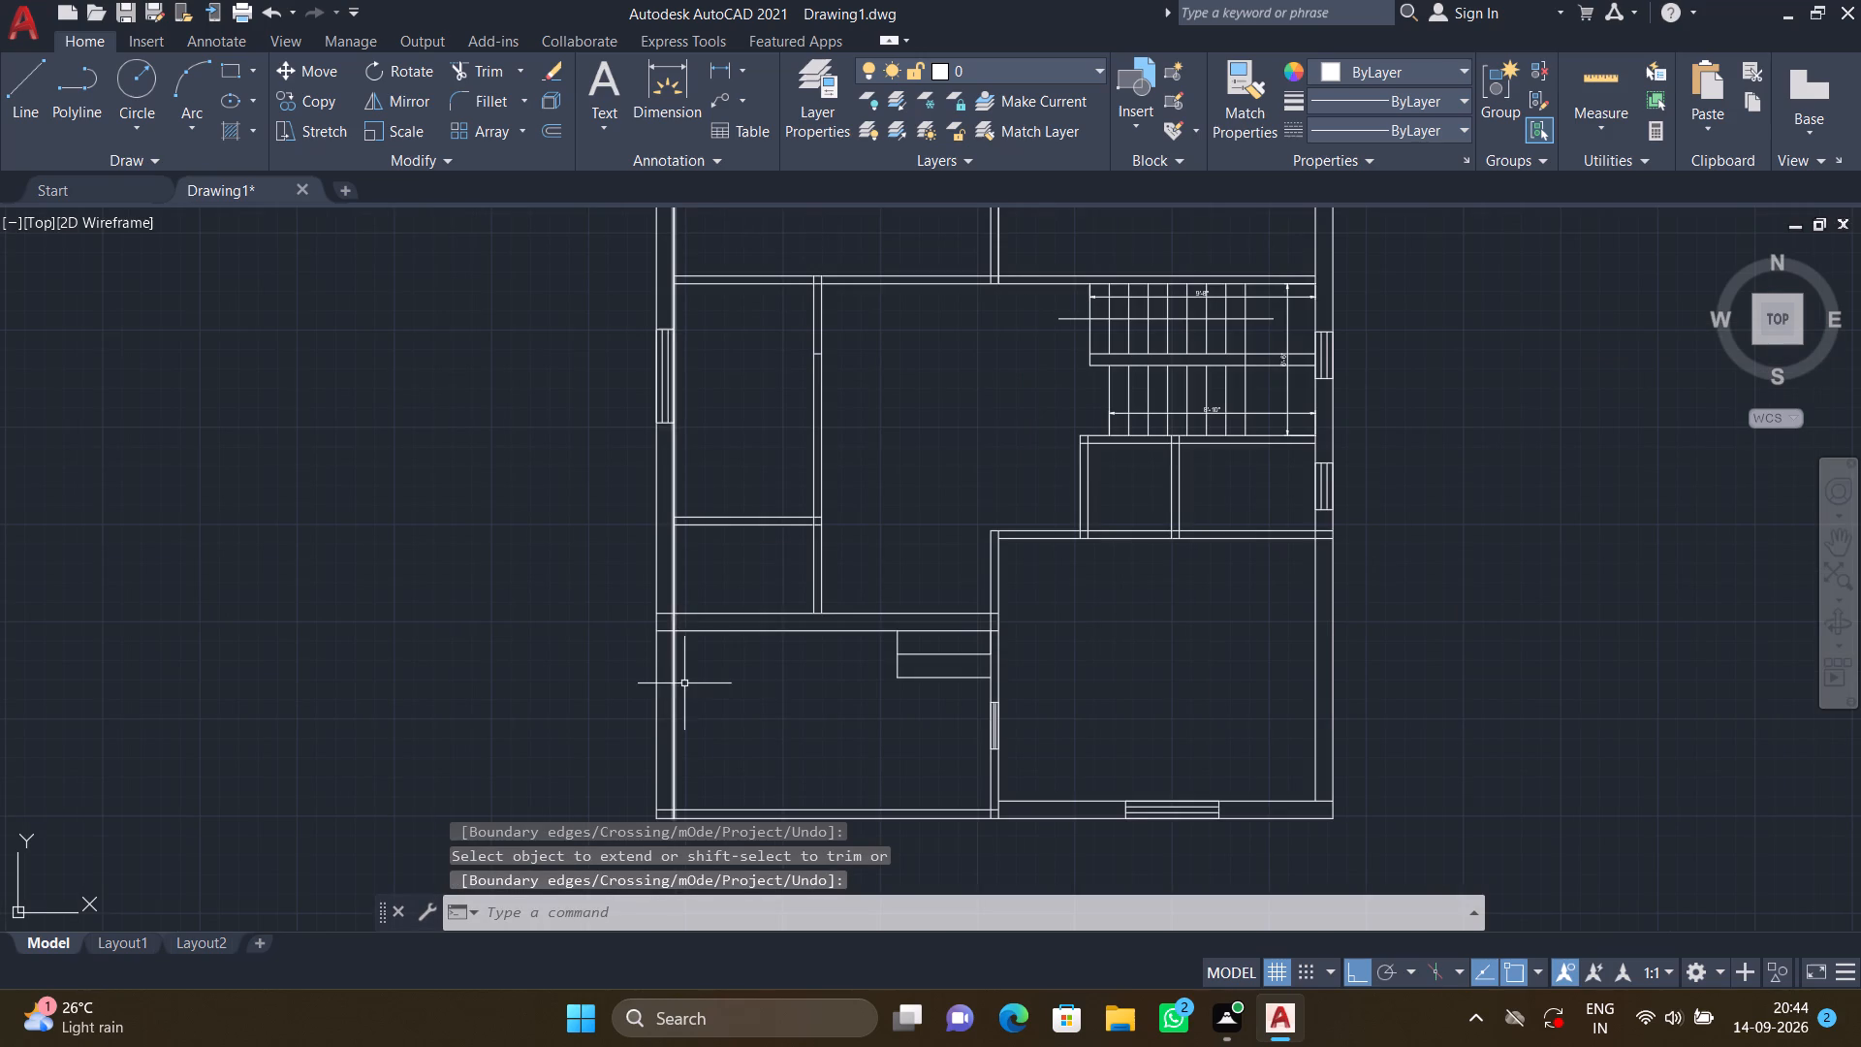
middle_drag(672, 673, 657, 537)
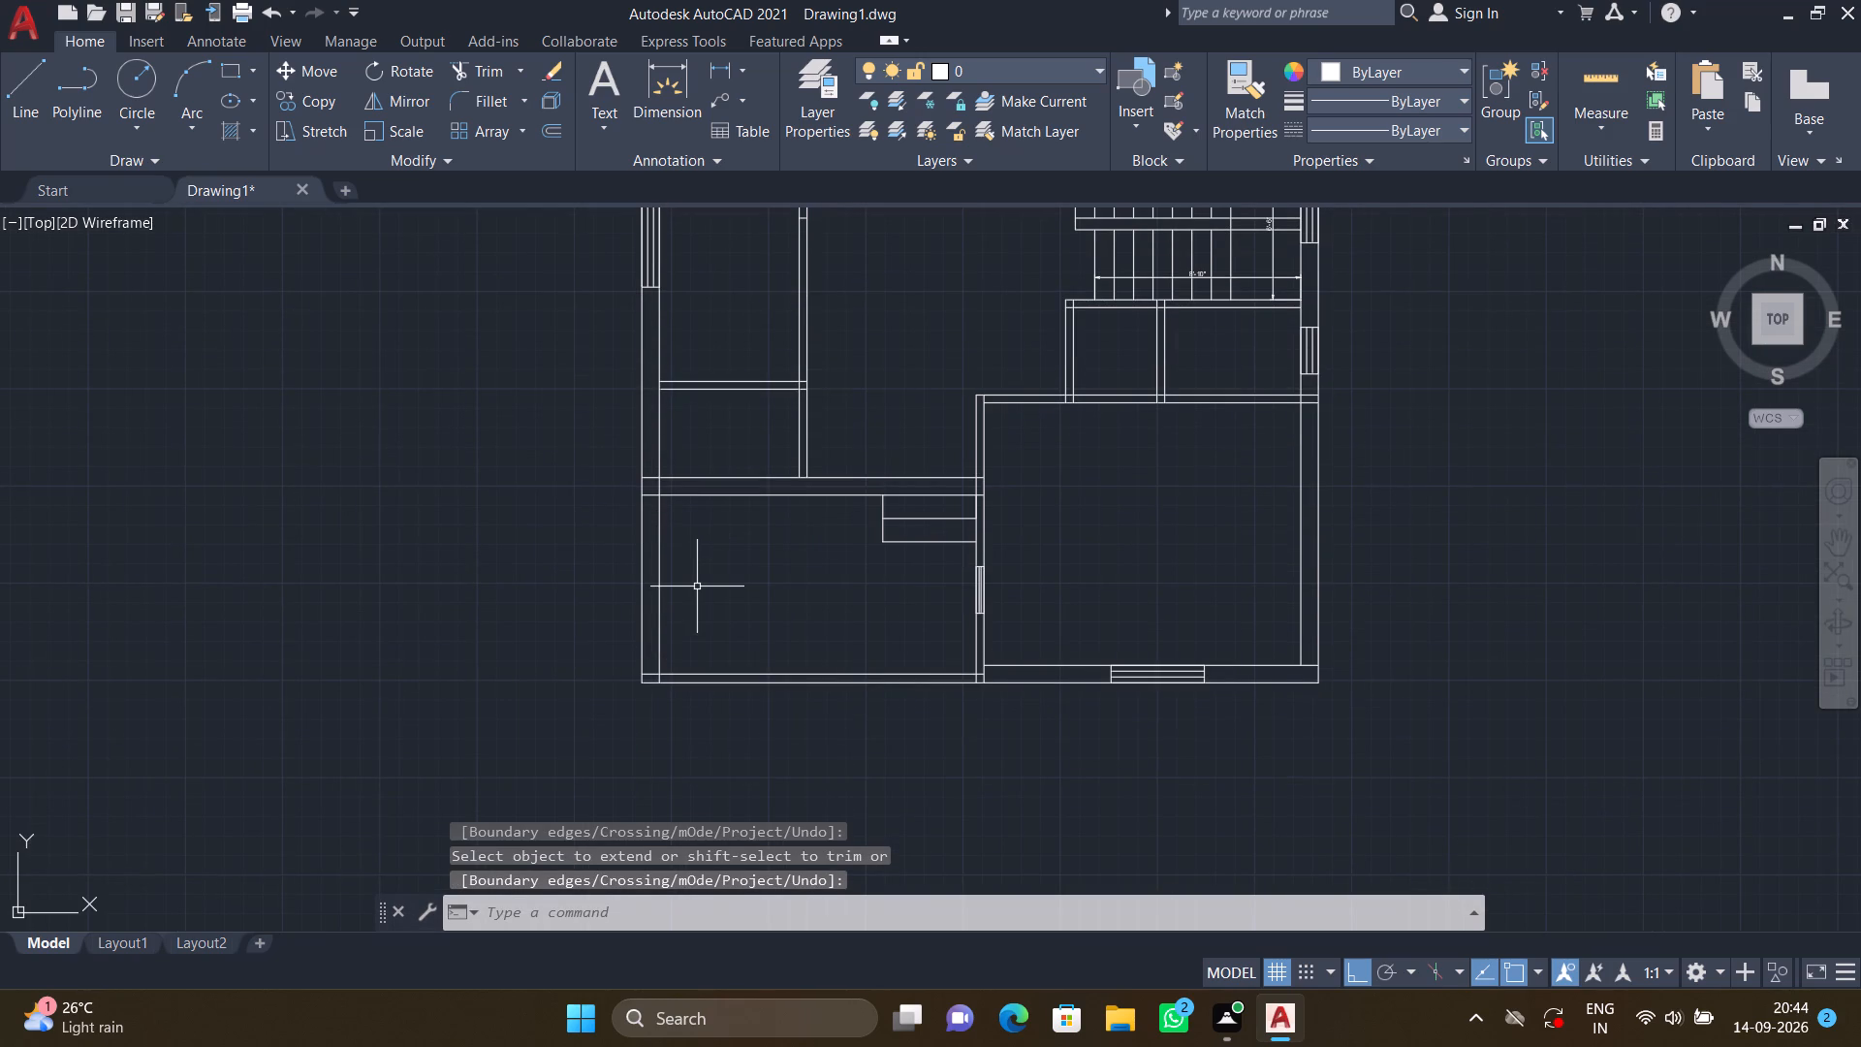
text(TR)
key(Return)
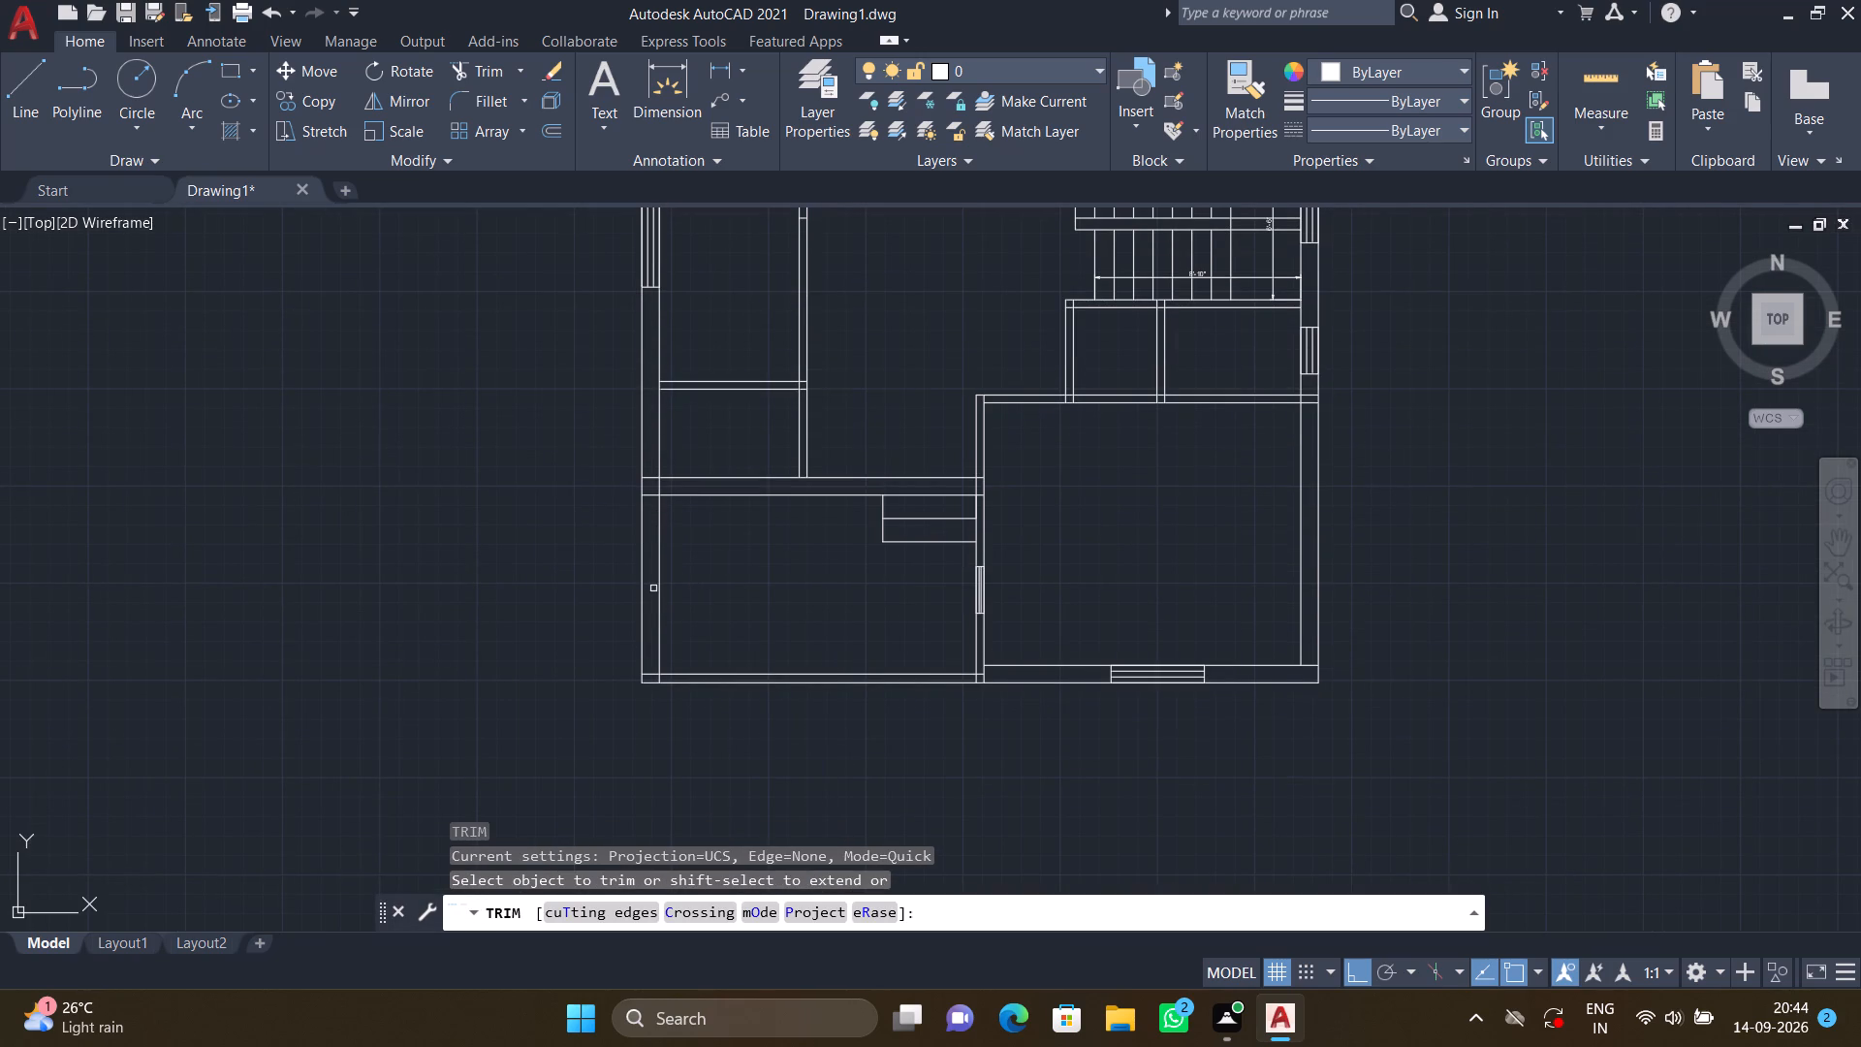
scroll(646, 587, up, 1)
click(645, 587)
click(694, 586)
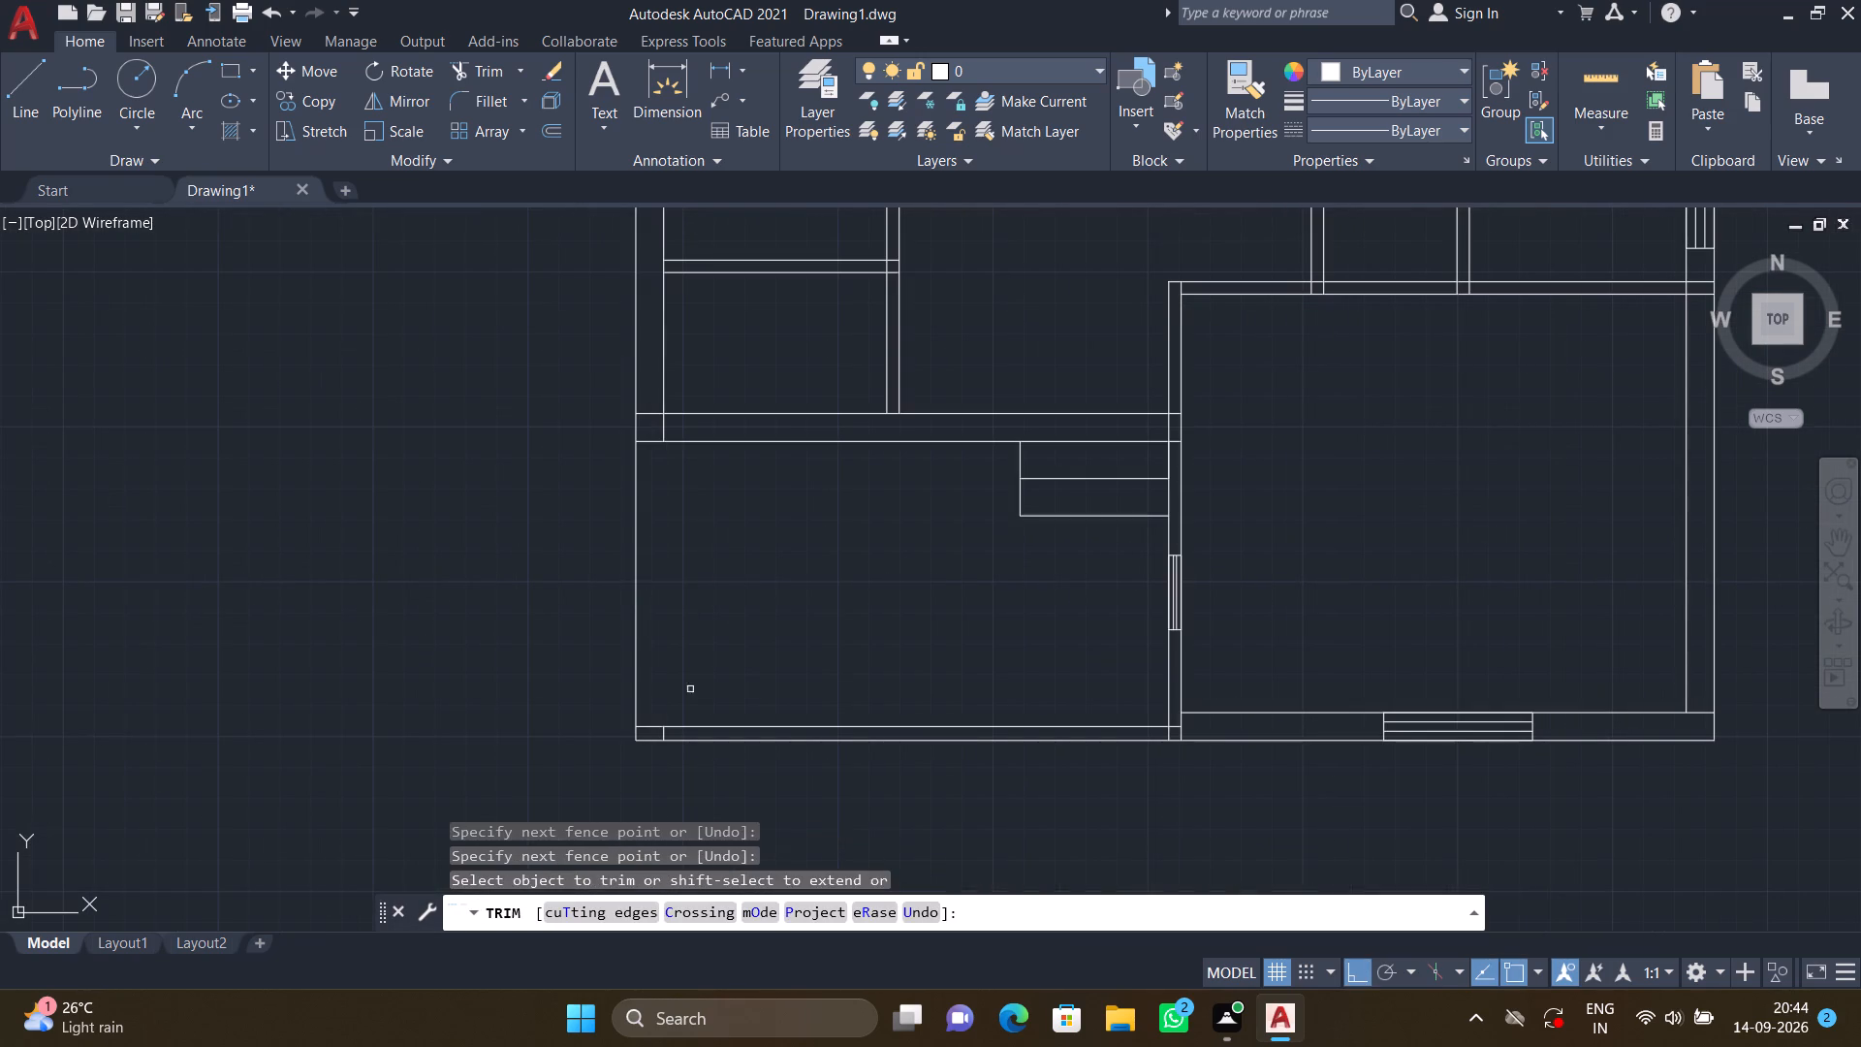
scroll(648, 733, up, 2)
click(651, 733)
click(705, 736)
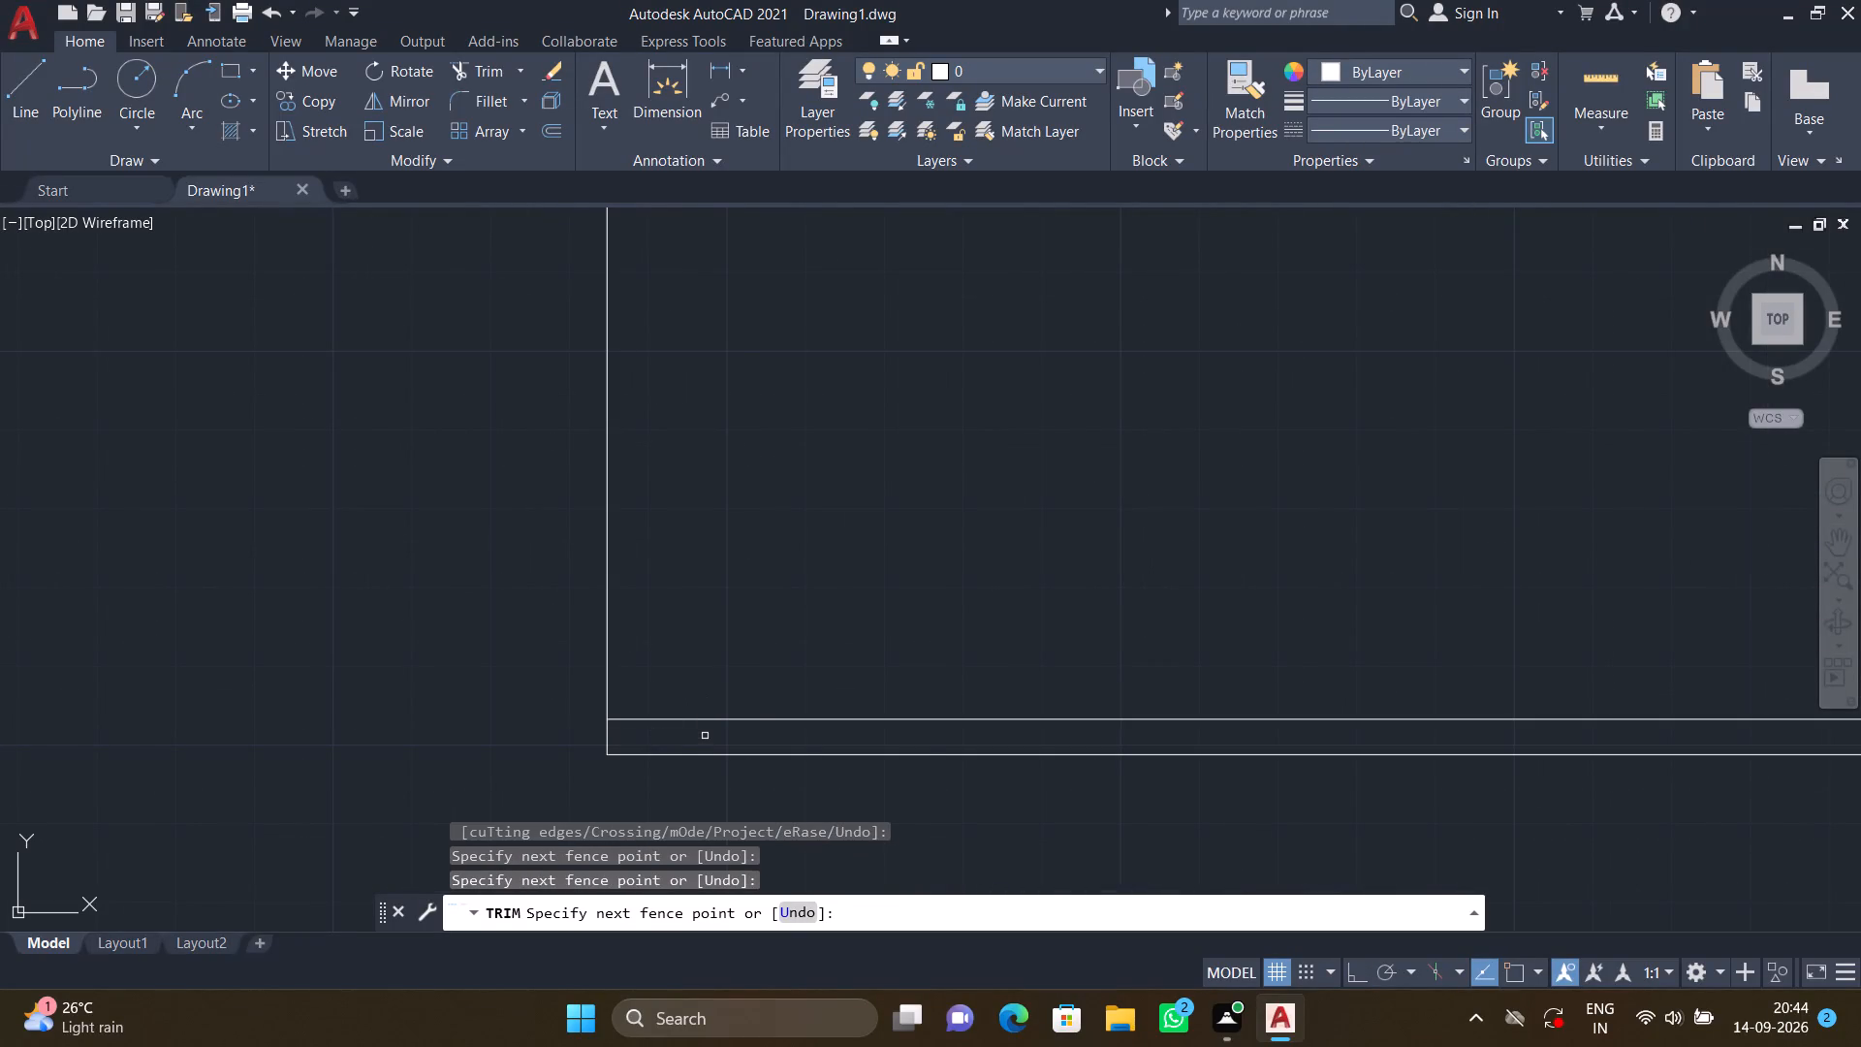
key(Return)
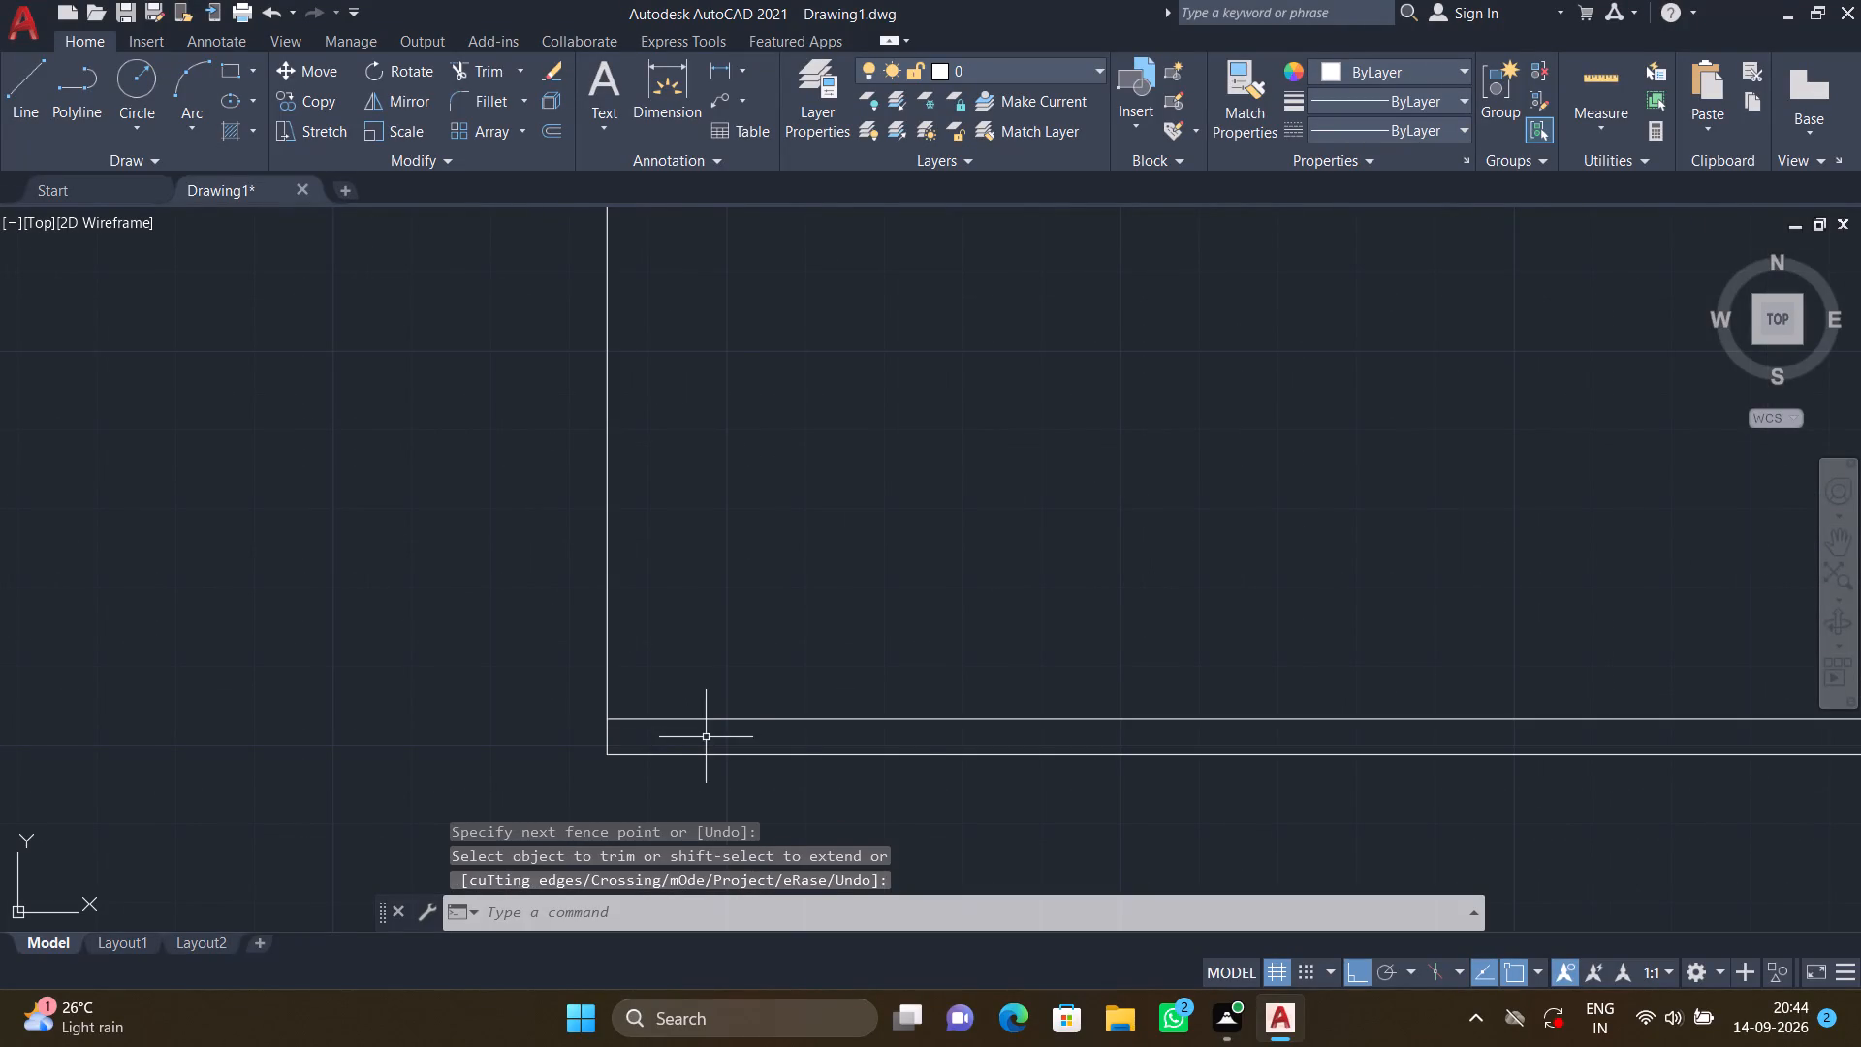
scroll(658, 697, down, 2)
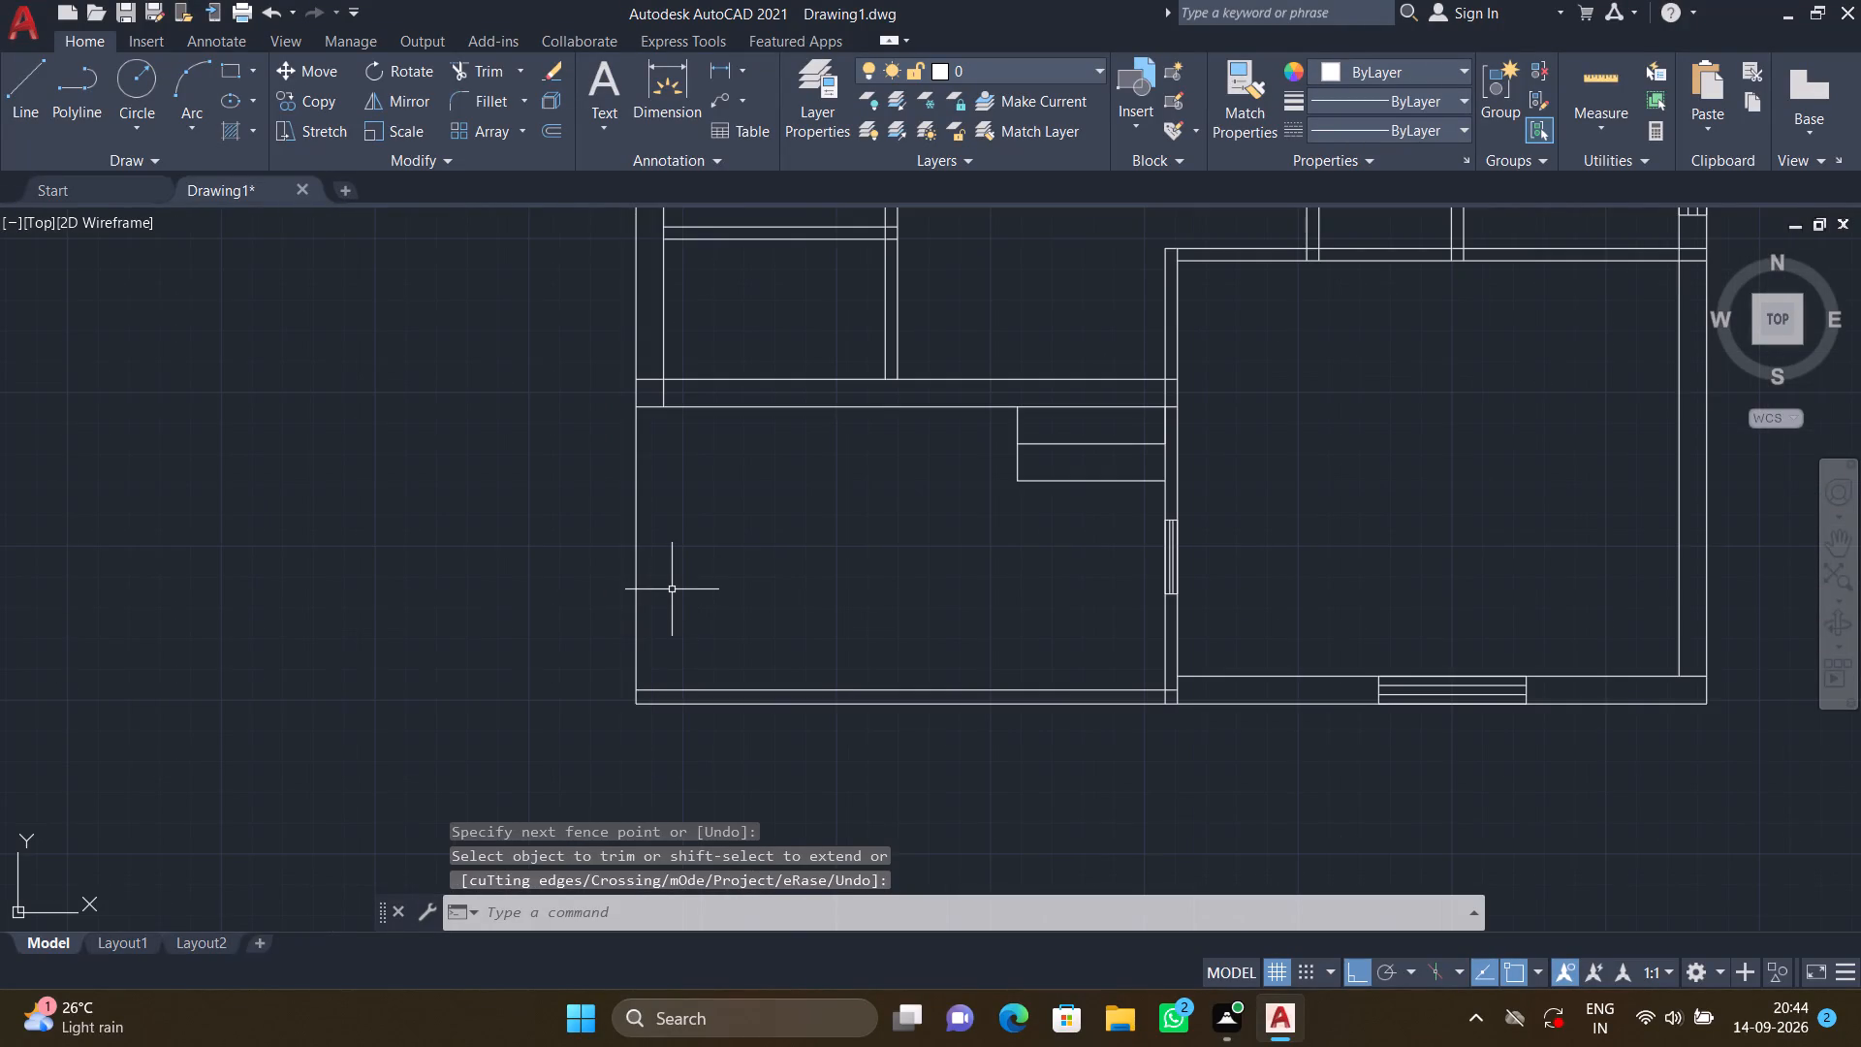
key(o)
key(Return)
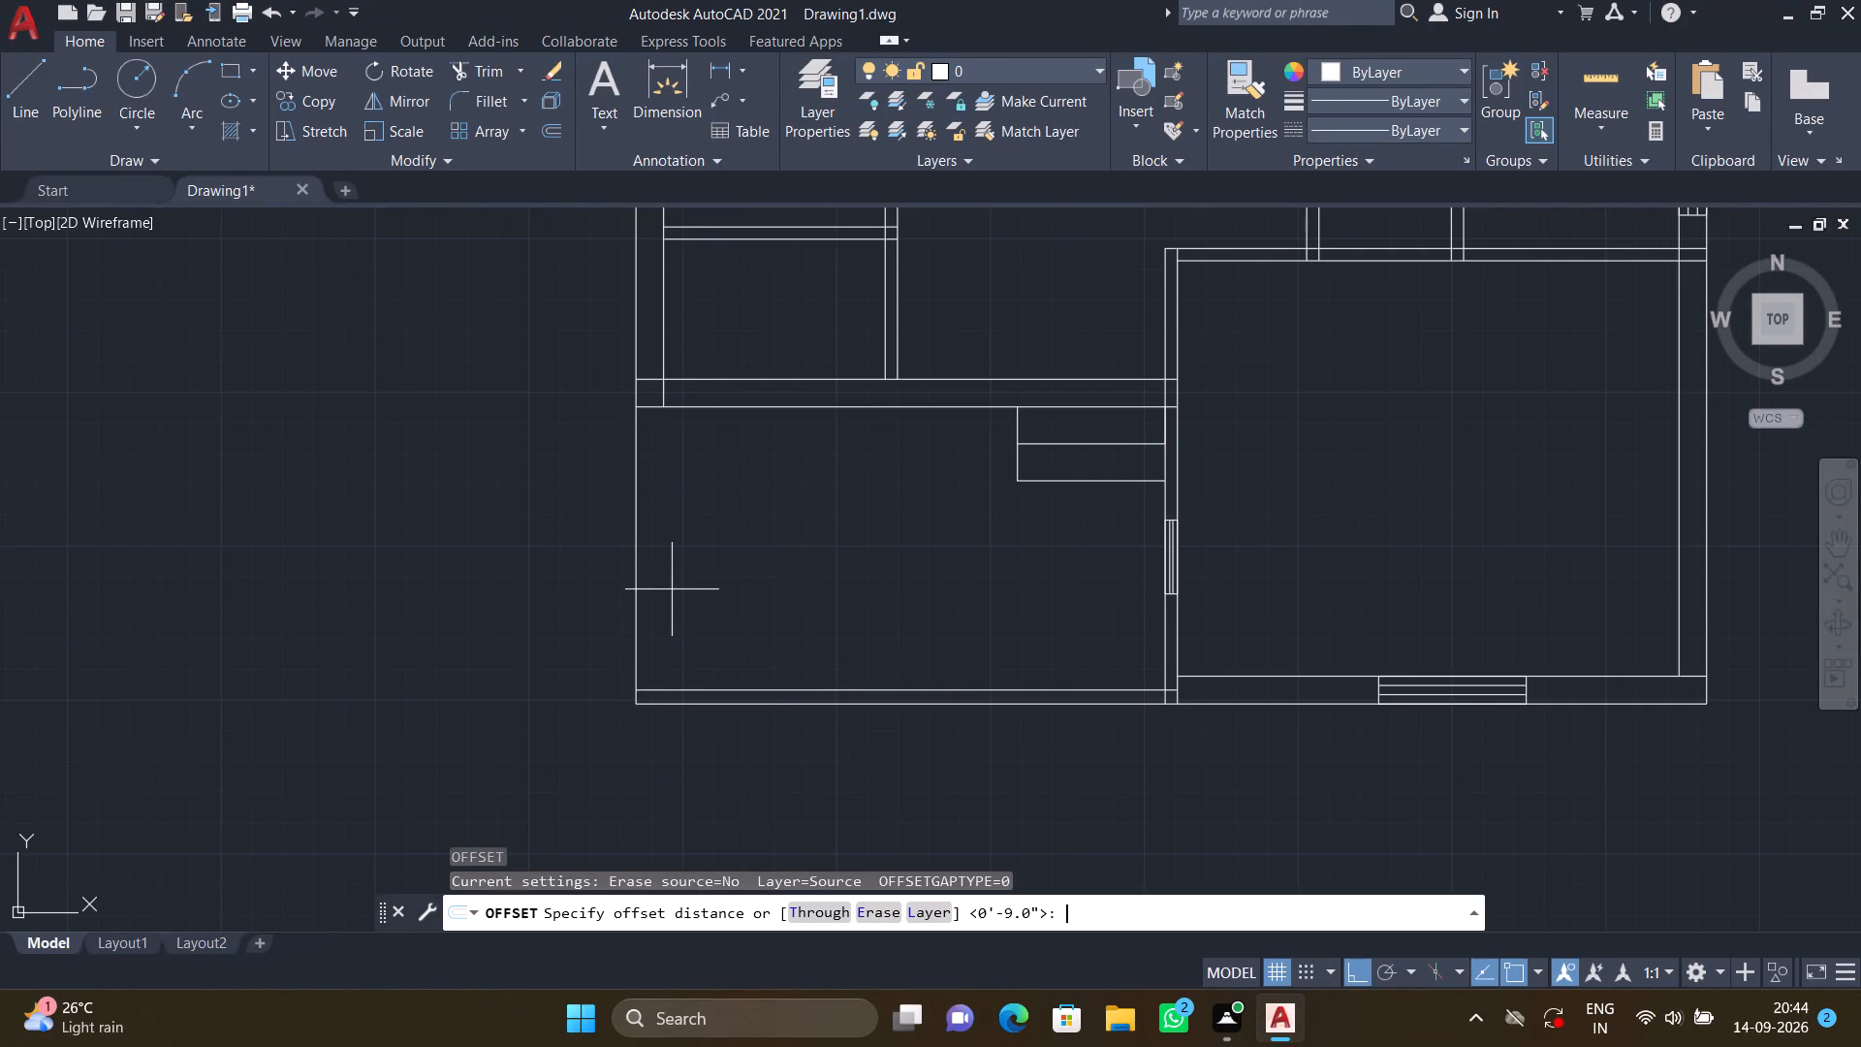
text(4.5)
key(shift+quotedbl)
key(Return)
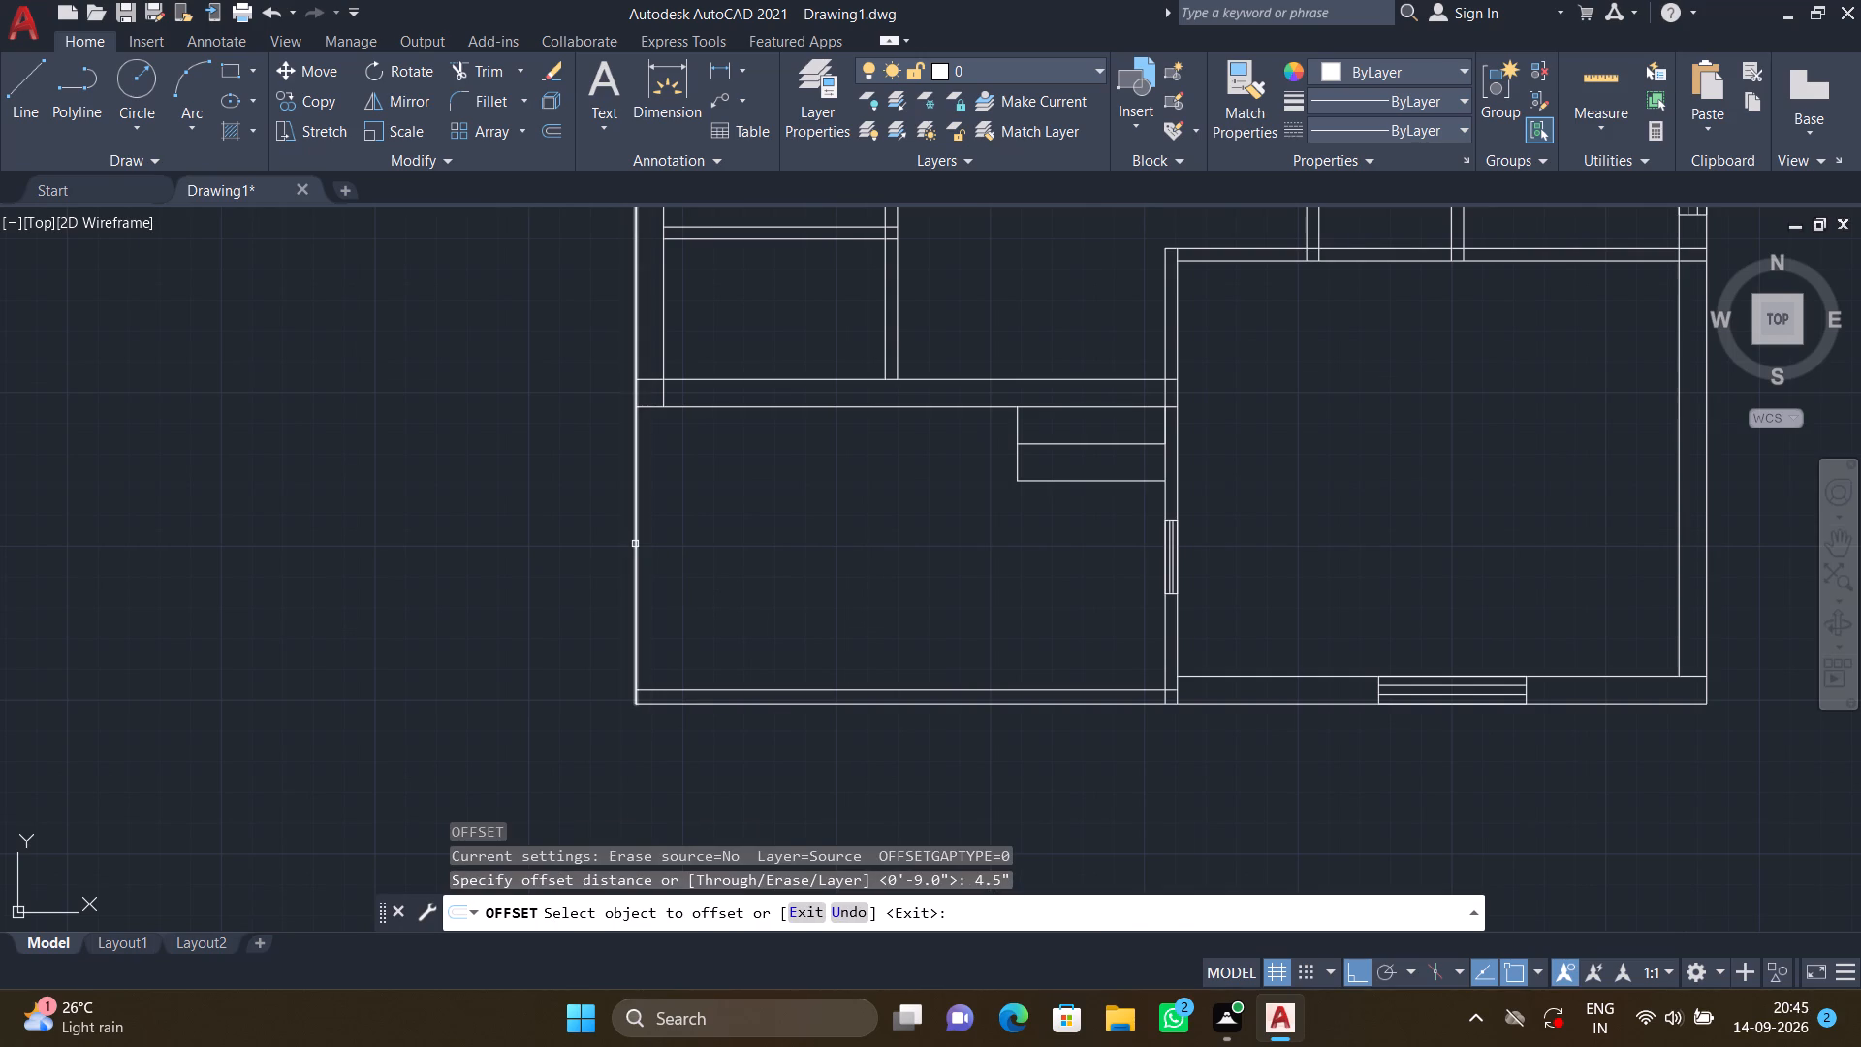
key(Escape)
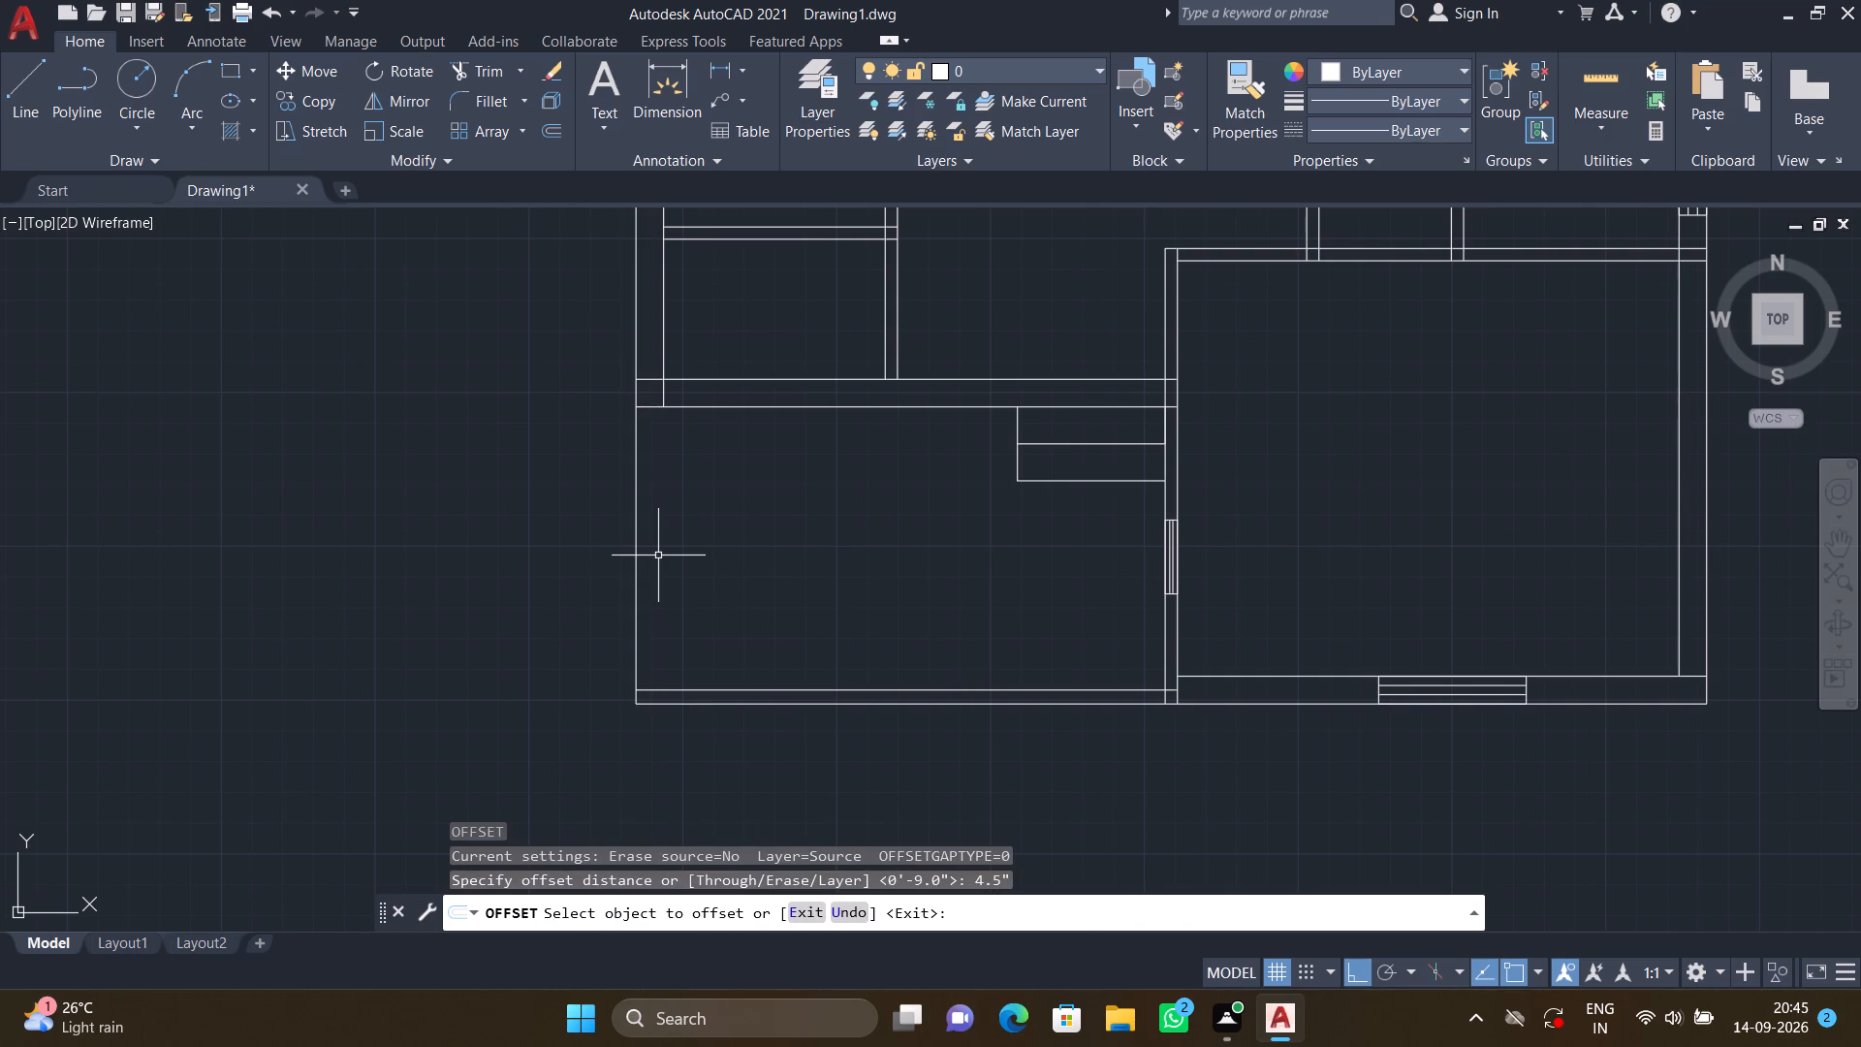
Draw a line along the left outer wall's outer face, from the 9" wall's lower line to the bottom-left corner.
key(l)
key(Return)
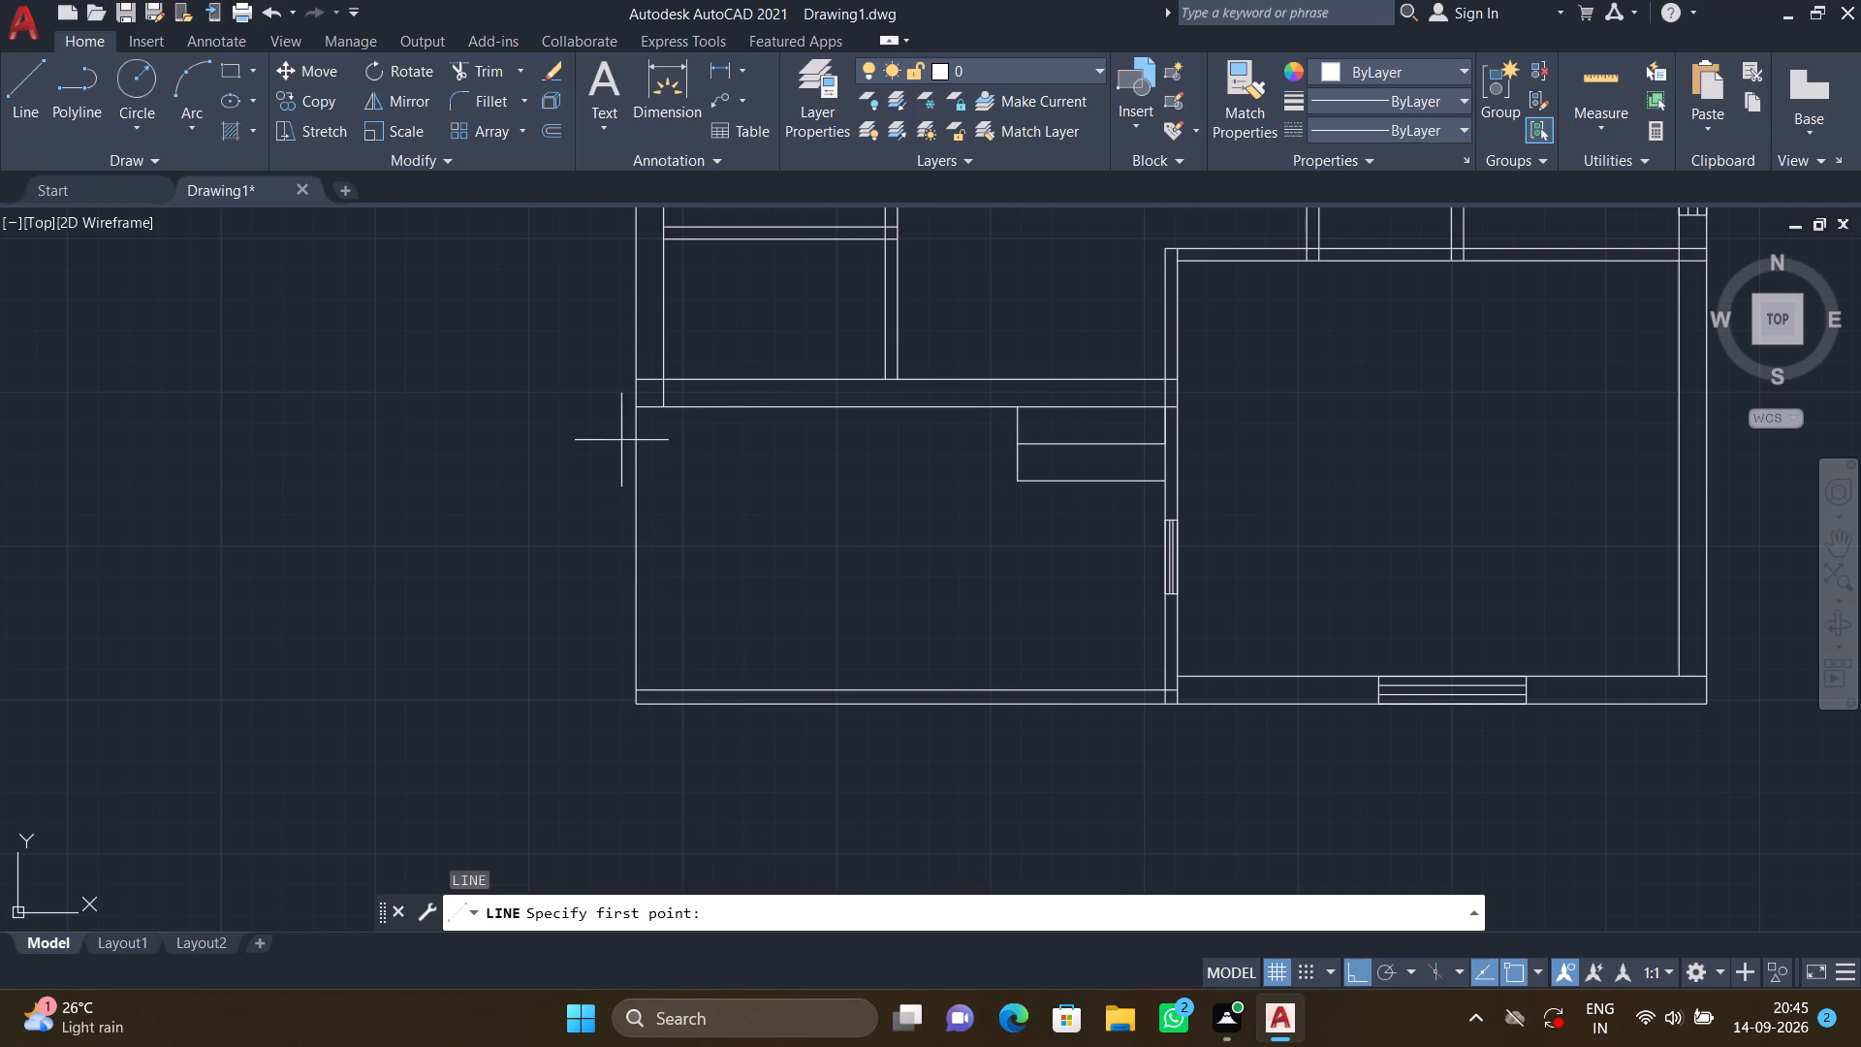
click(633, 412)
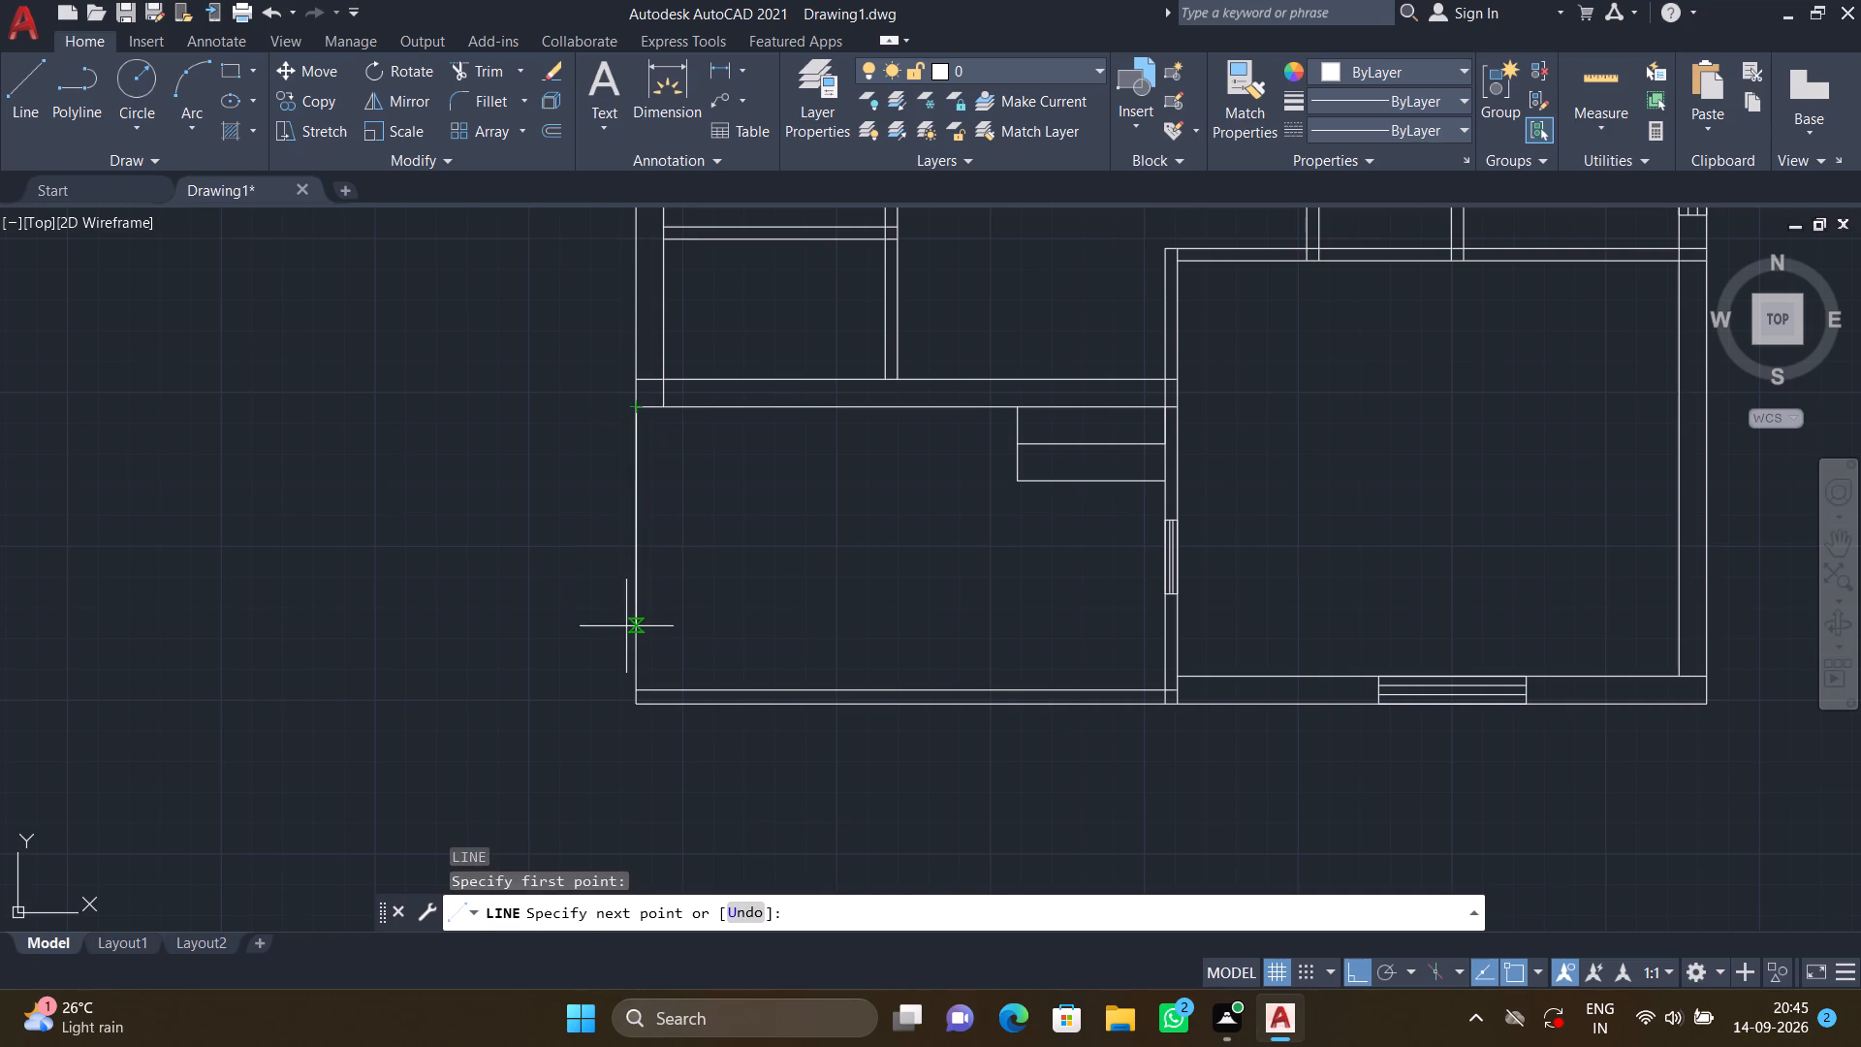
click(638, 699)
key(Return)
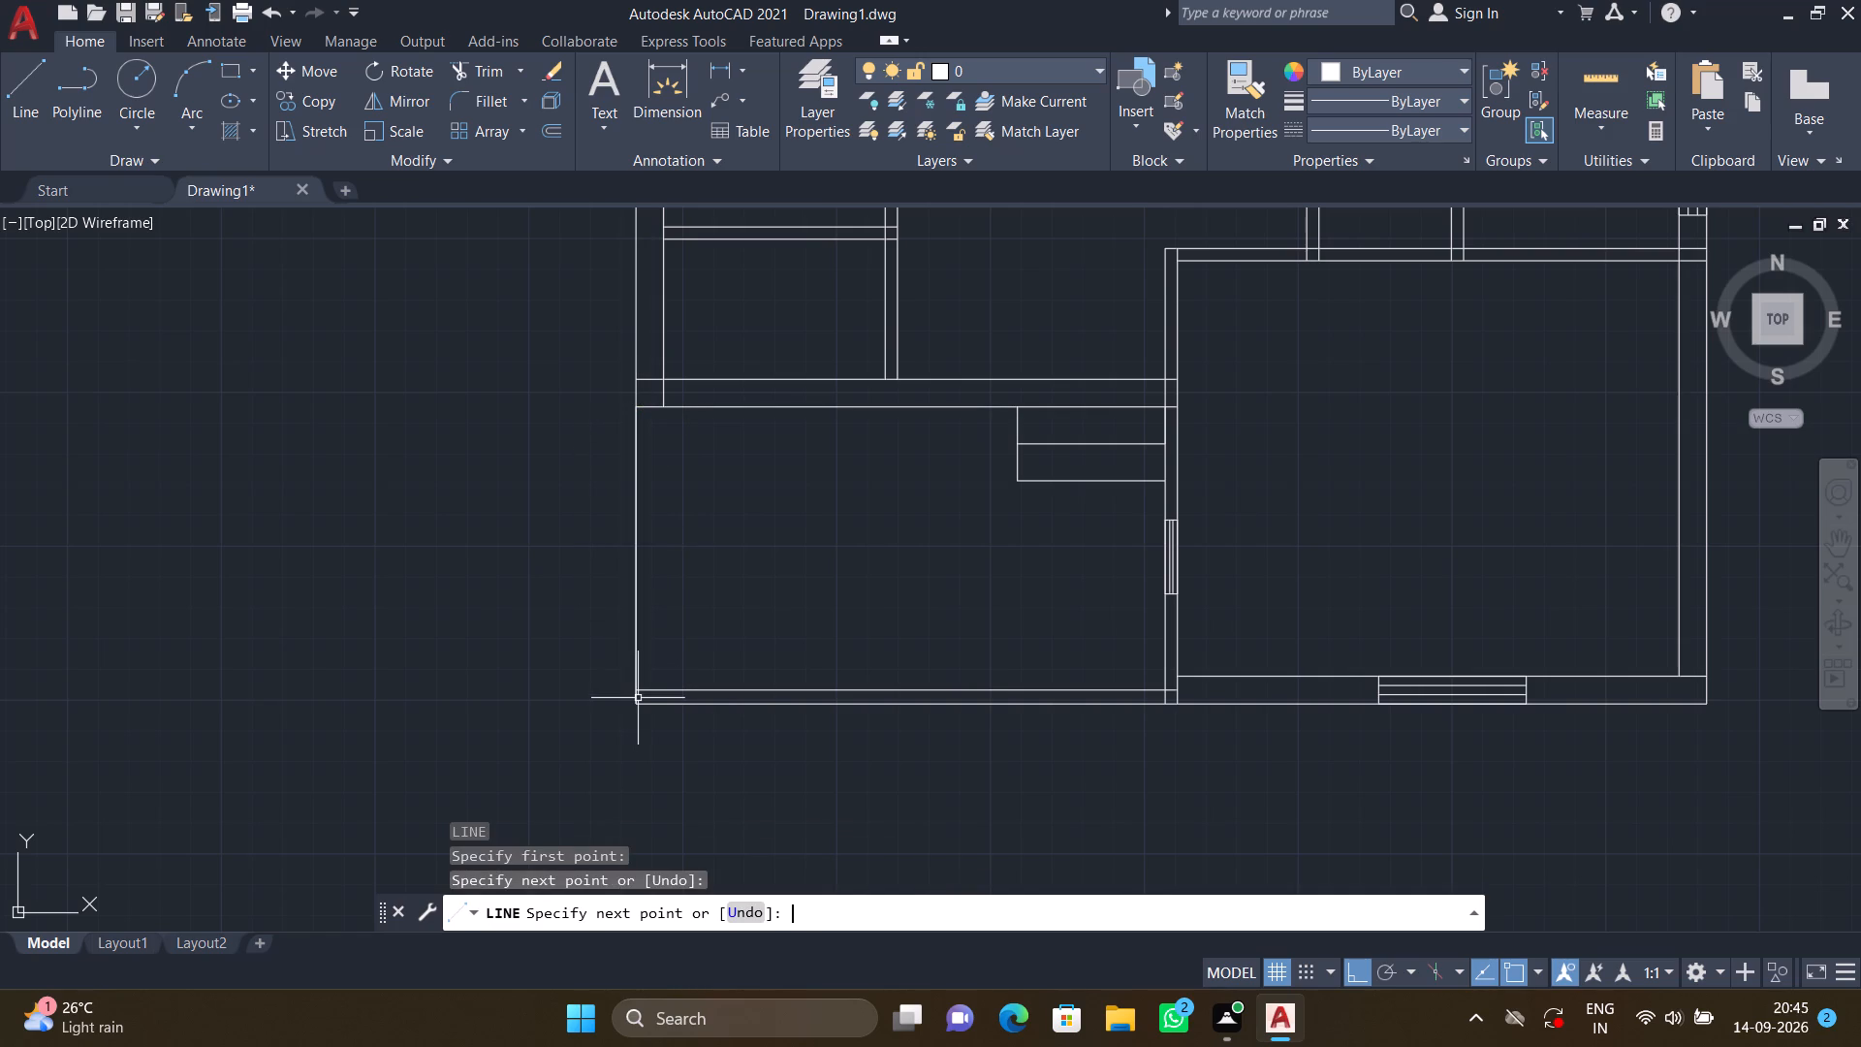
Offset the new line 4.5" inward to form the thinner left wall of the bottom-left room.
key(o)
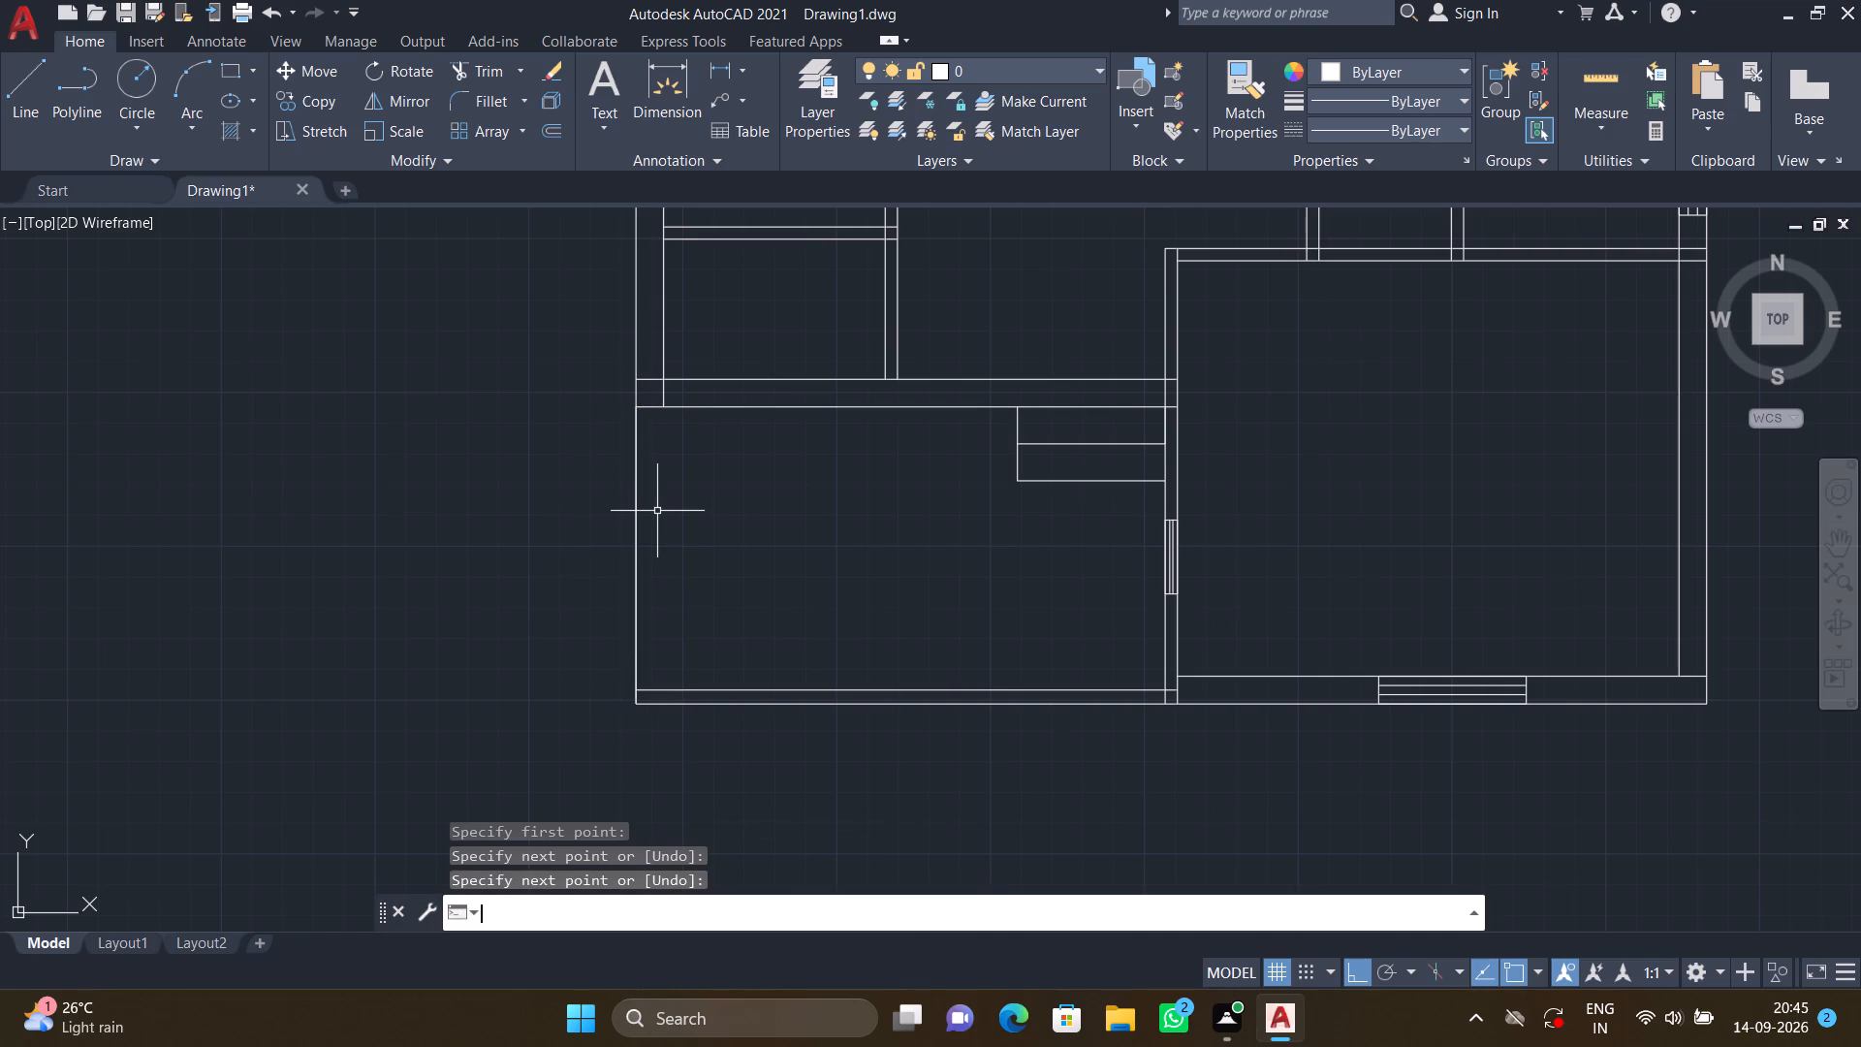
key(Return)
text(4.5")
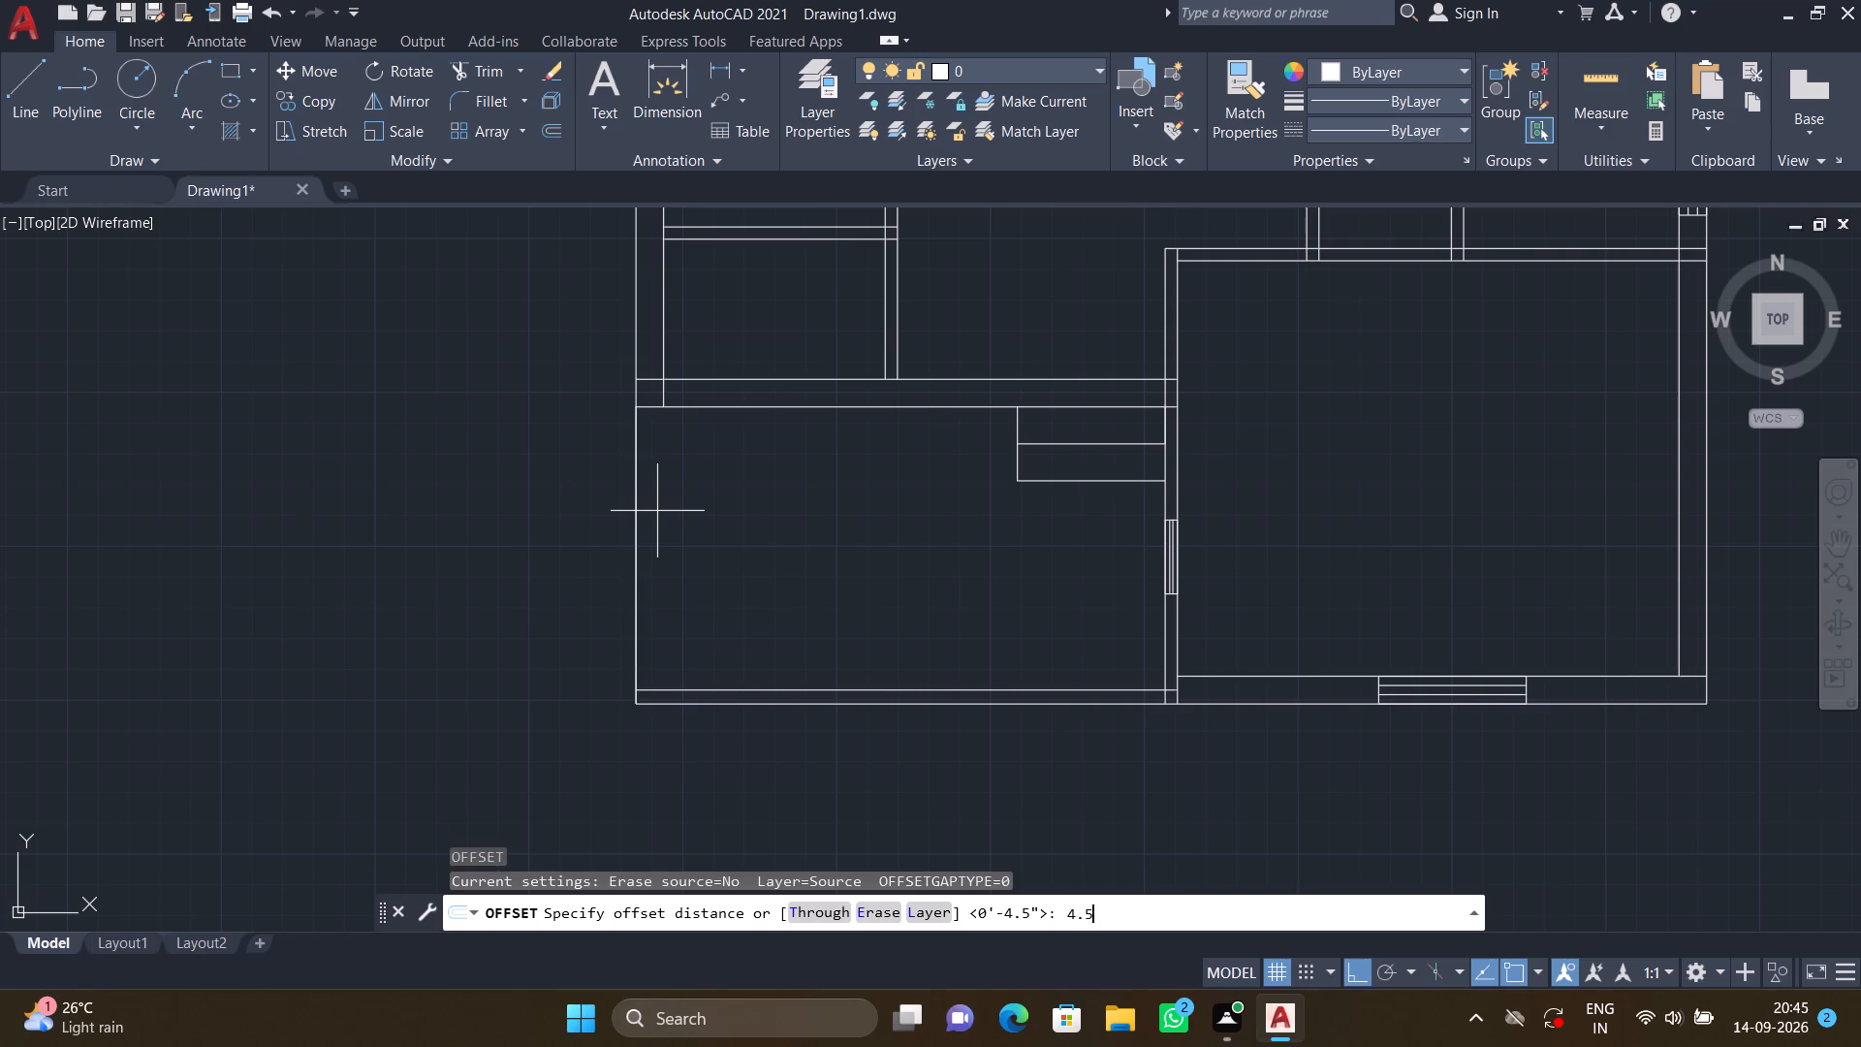
key(Return)
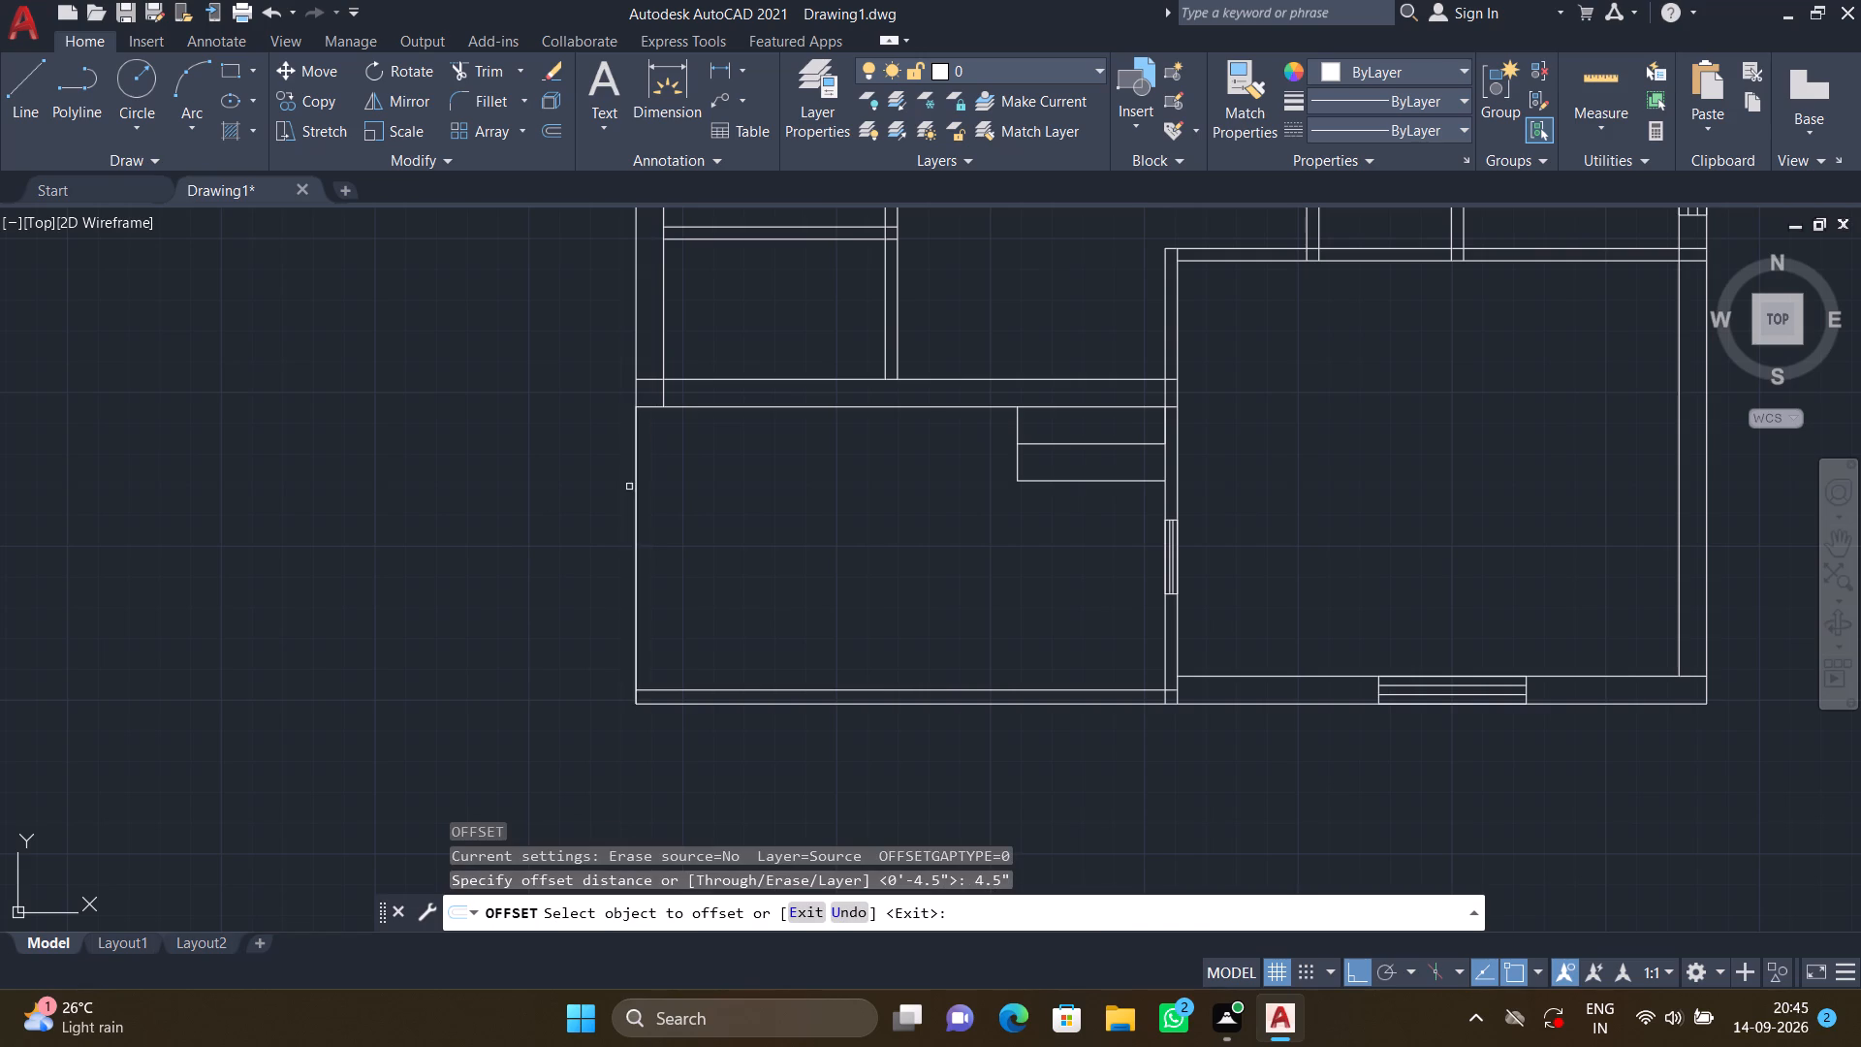
click(638, 489)
click(673, 499)
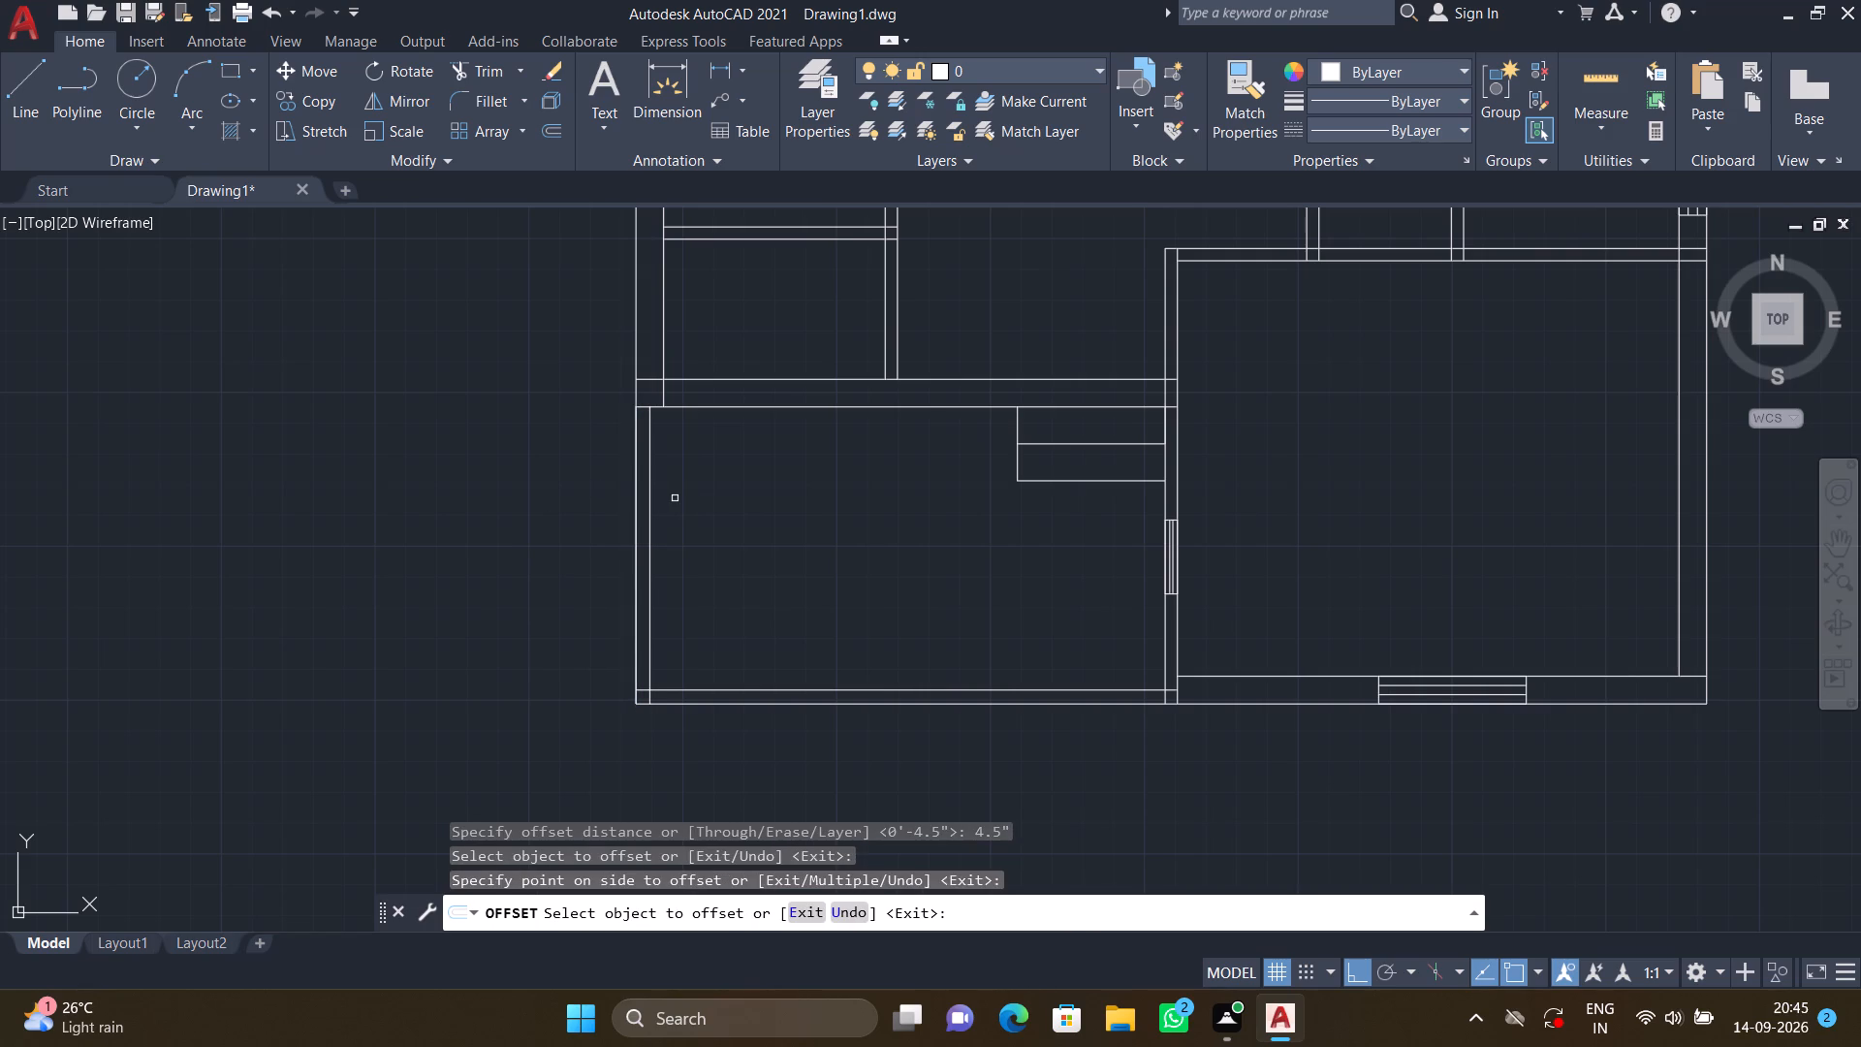
key(Return)
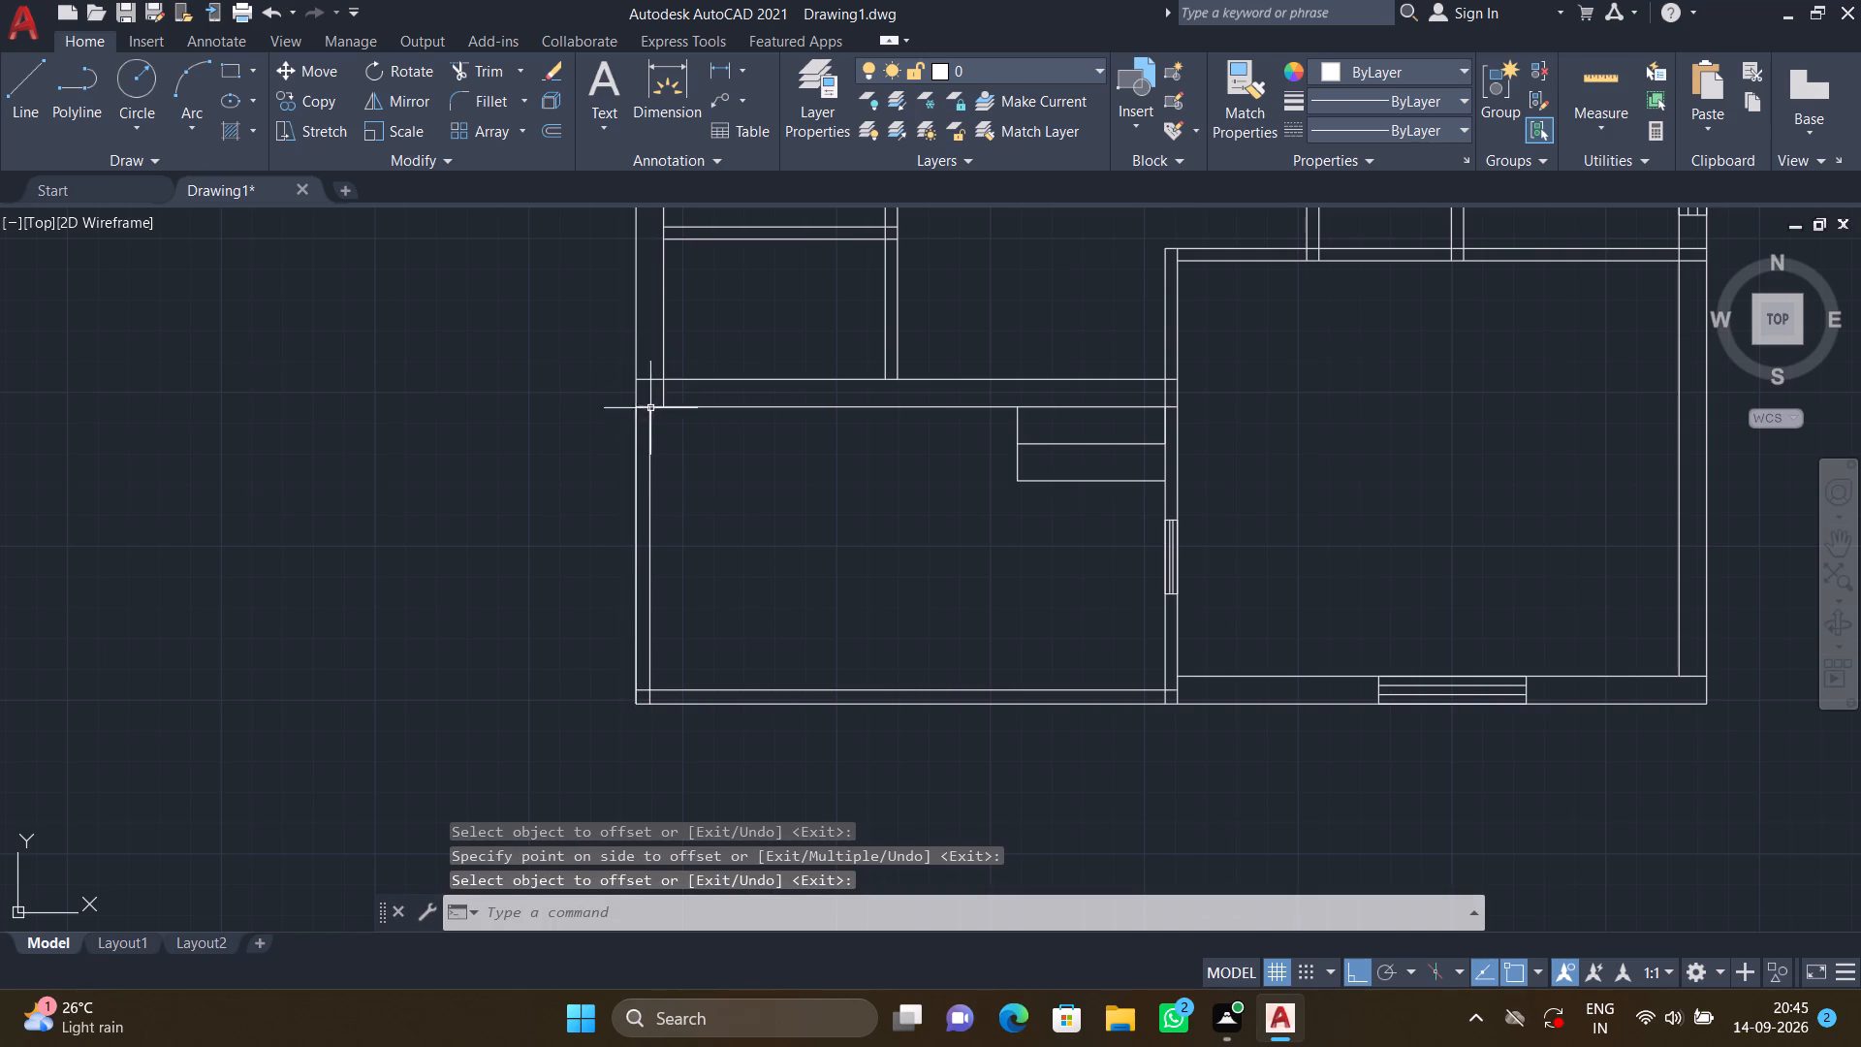
Delete the helper line overlapping the left outer wall's outer face beside the bottom-left room.
click(638, 471)
key(Delete)
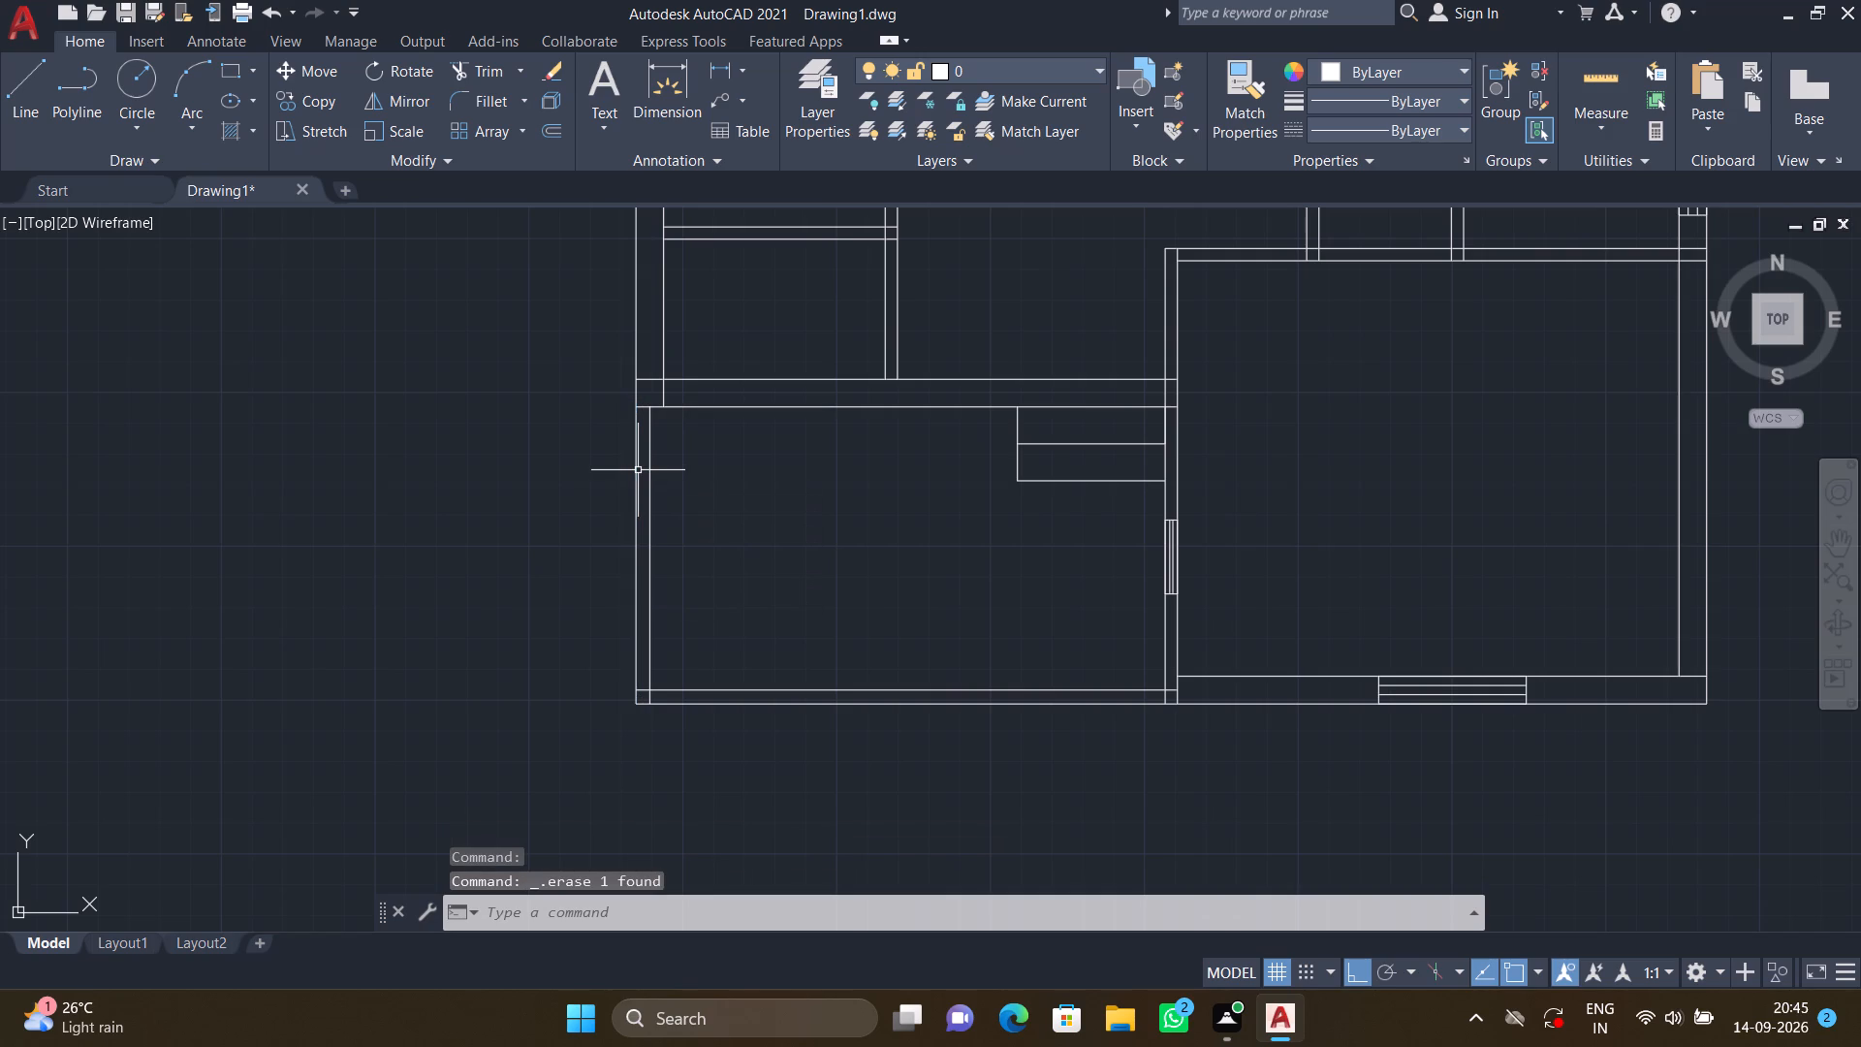
Trim the left outer wall's inner line within the 9" wall above the bottom-left room, undoing the stray trim of its outer line.
scroll(670, 388, up, 1)
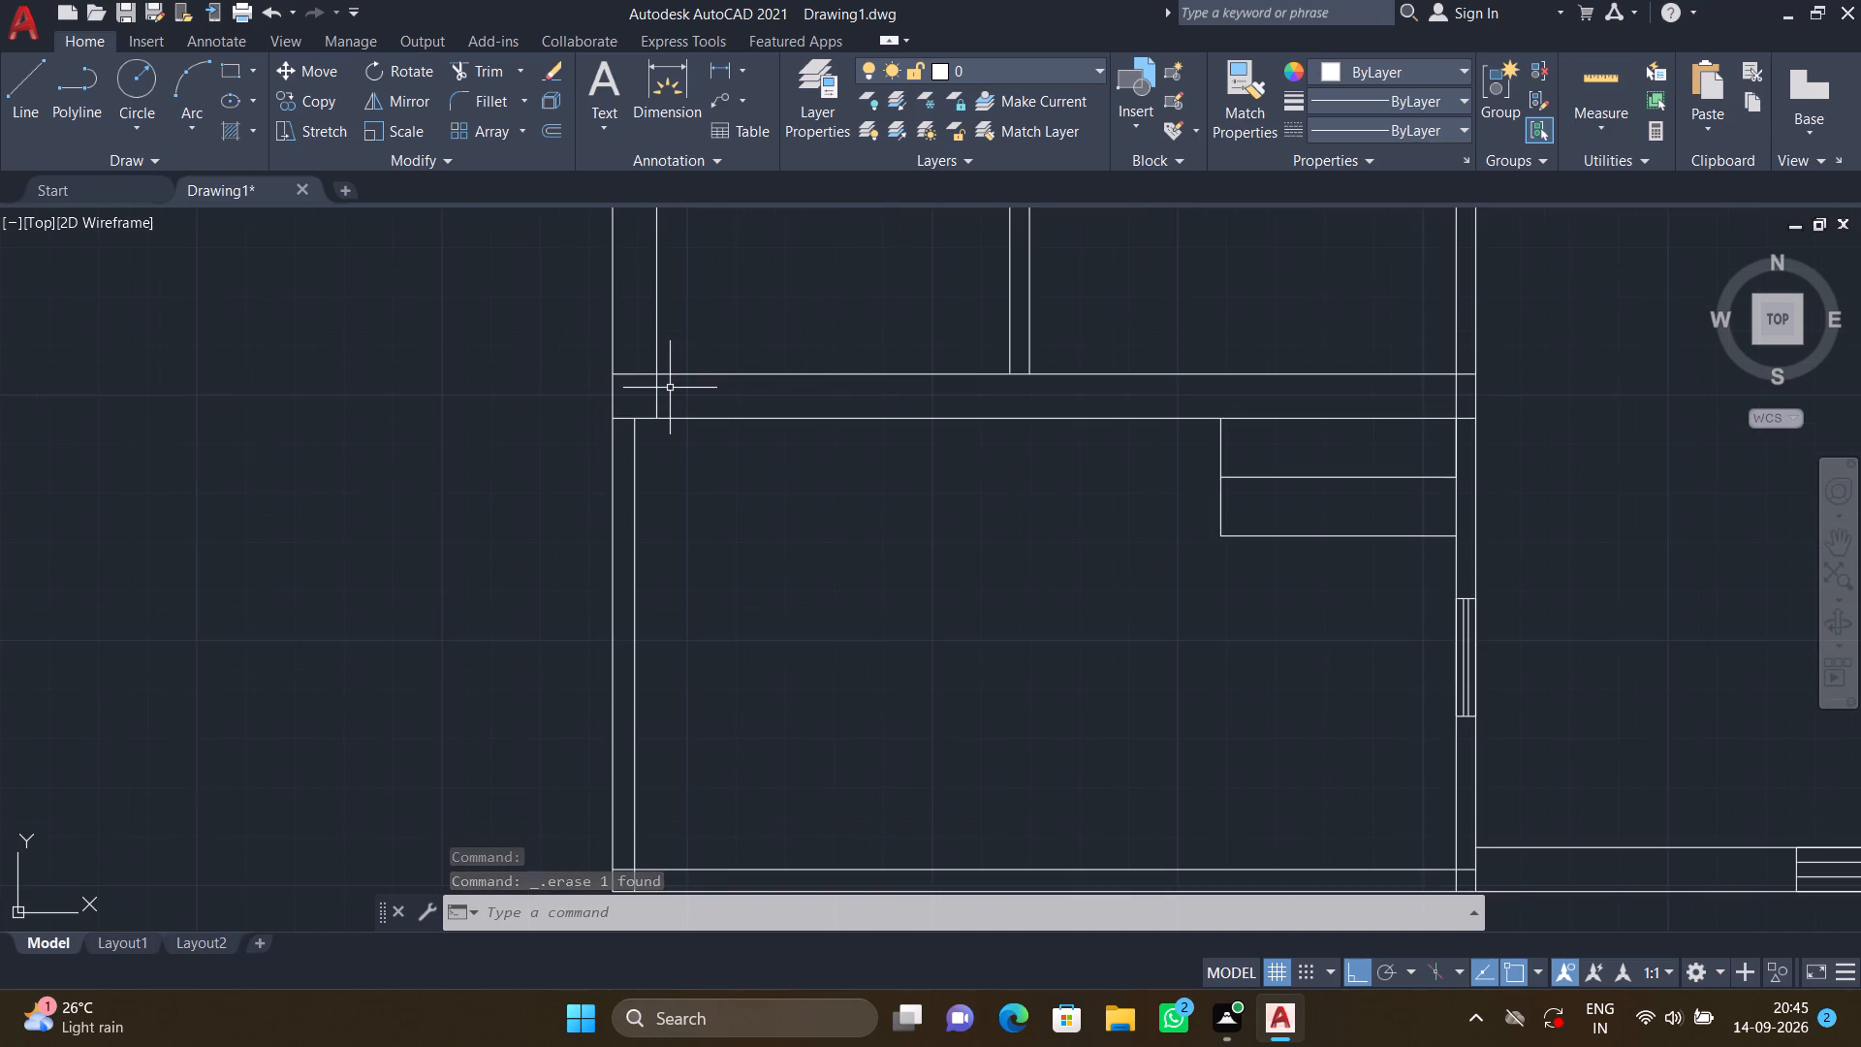
text(TR)
key(Return)
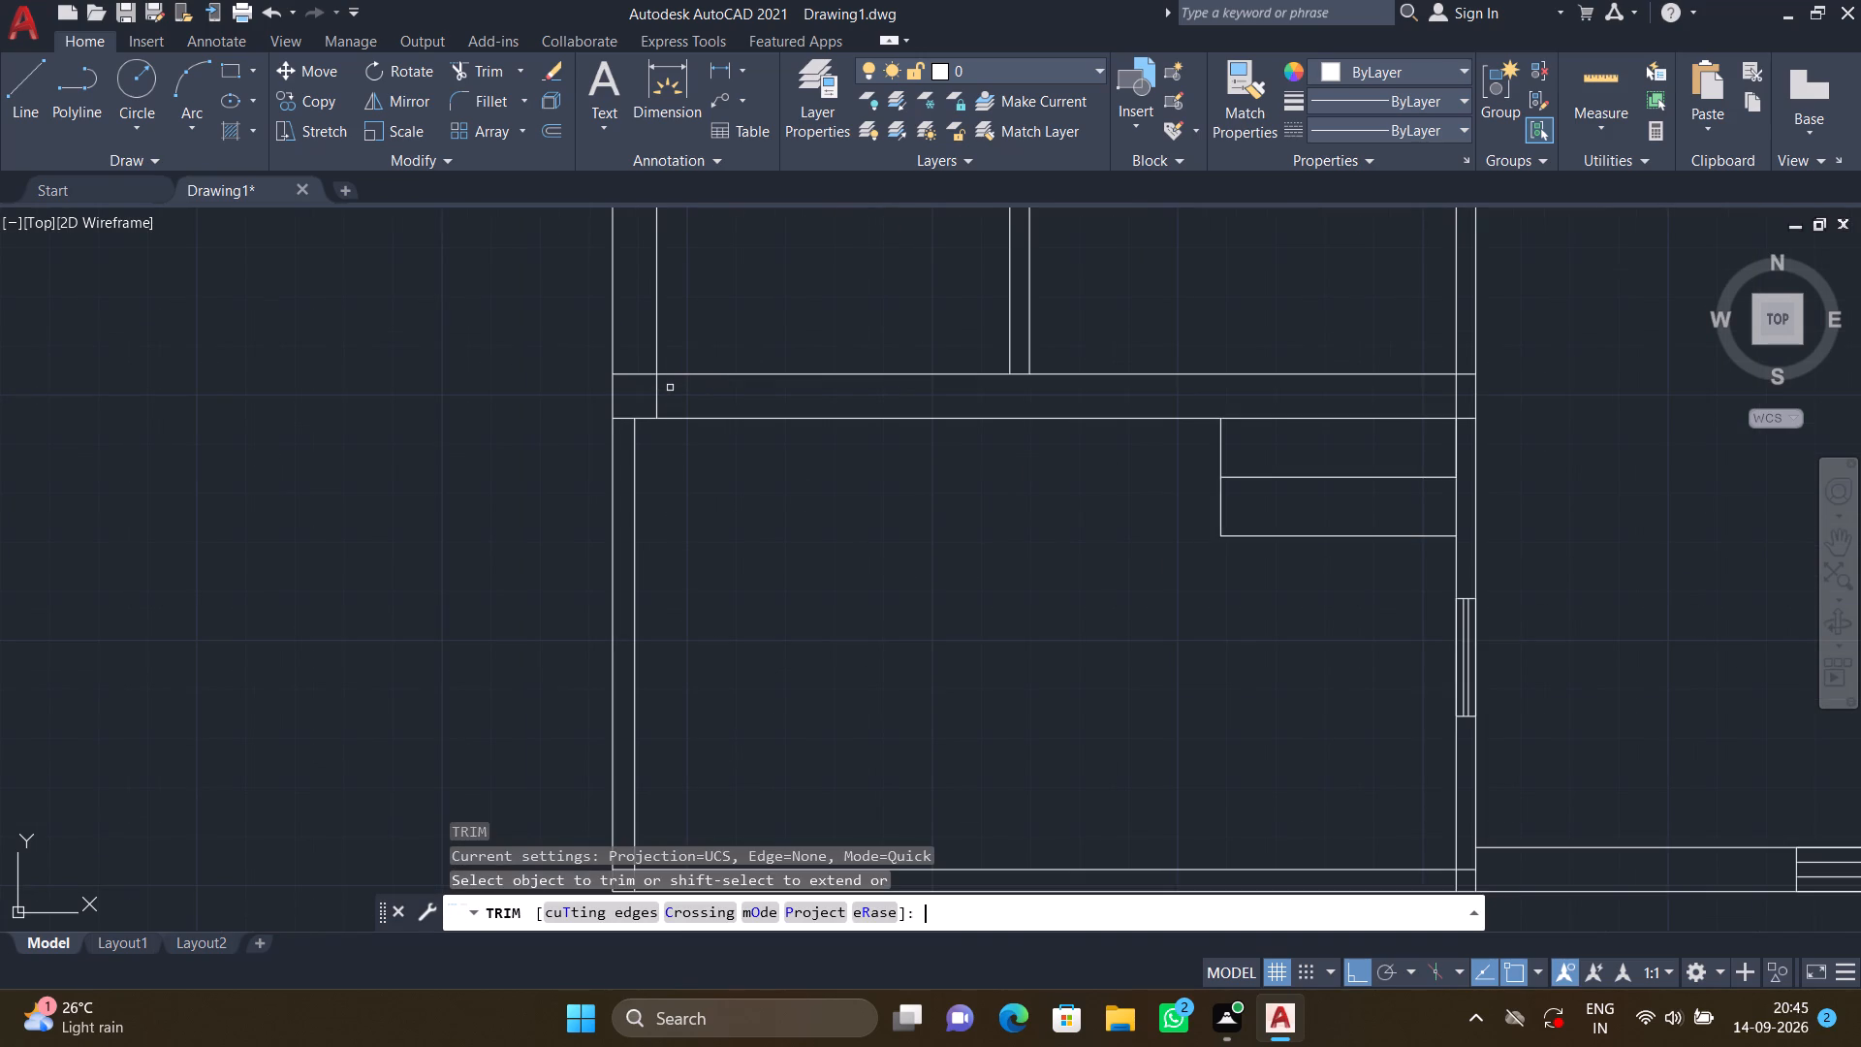
click(614, 392)
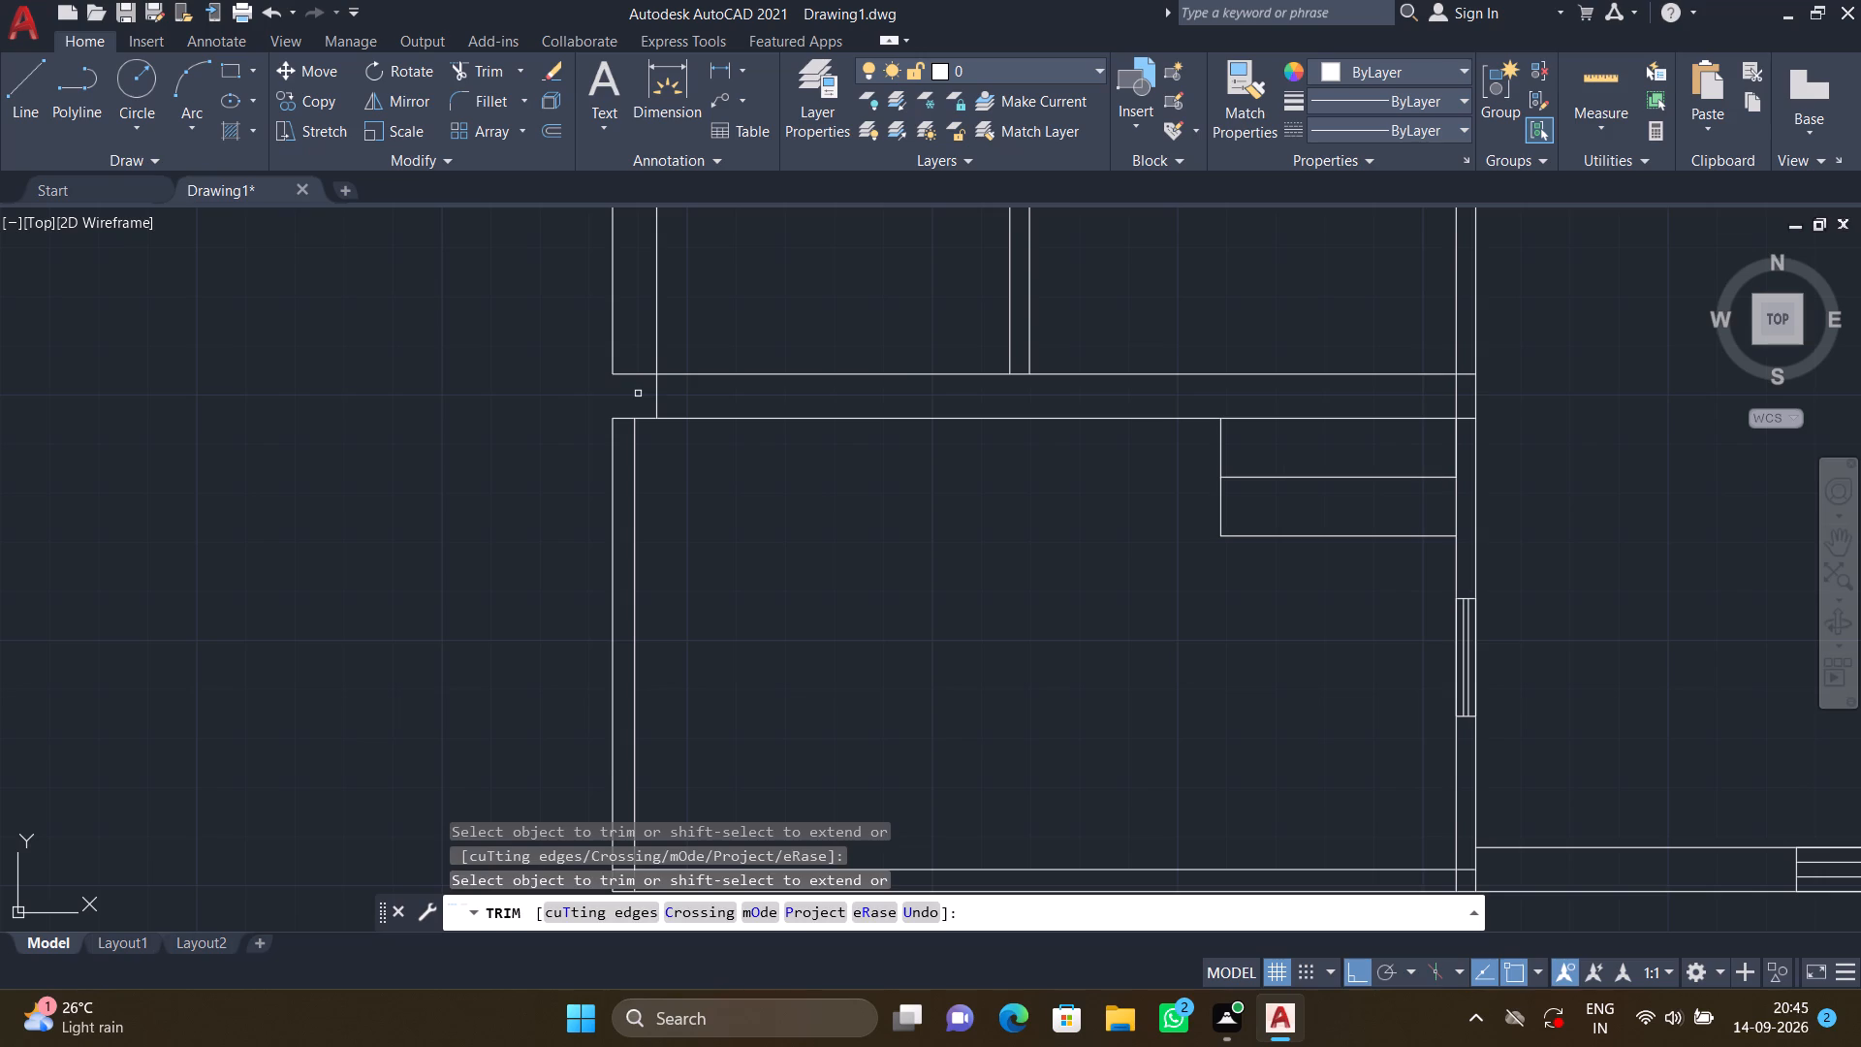
click(638, 394)
click(678, 399)
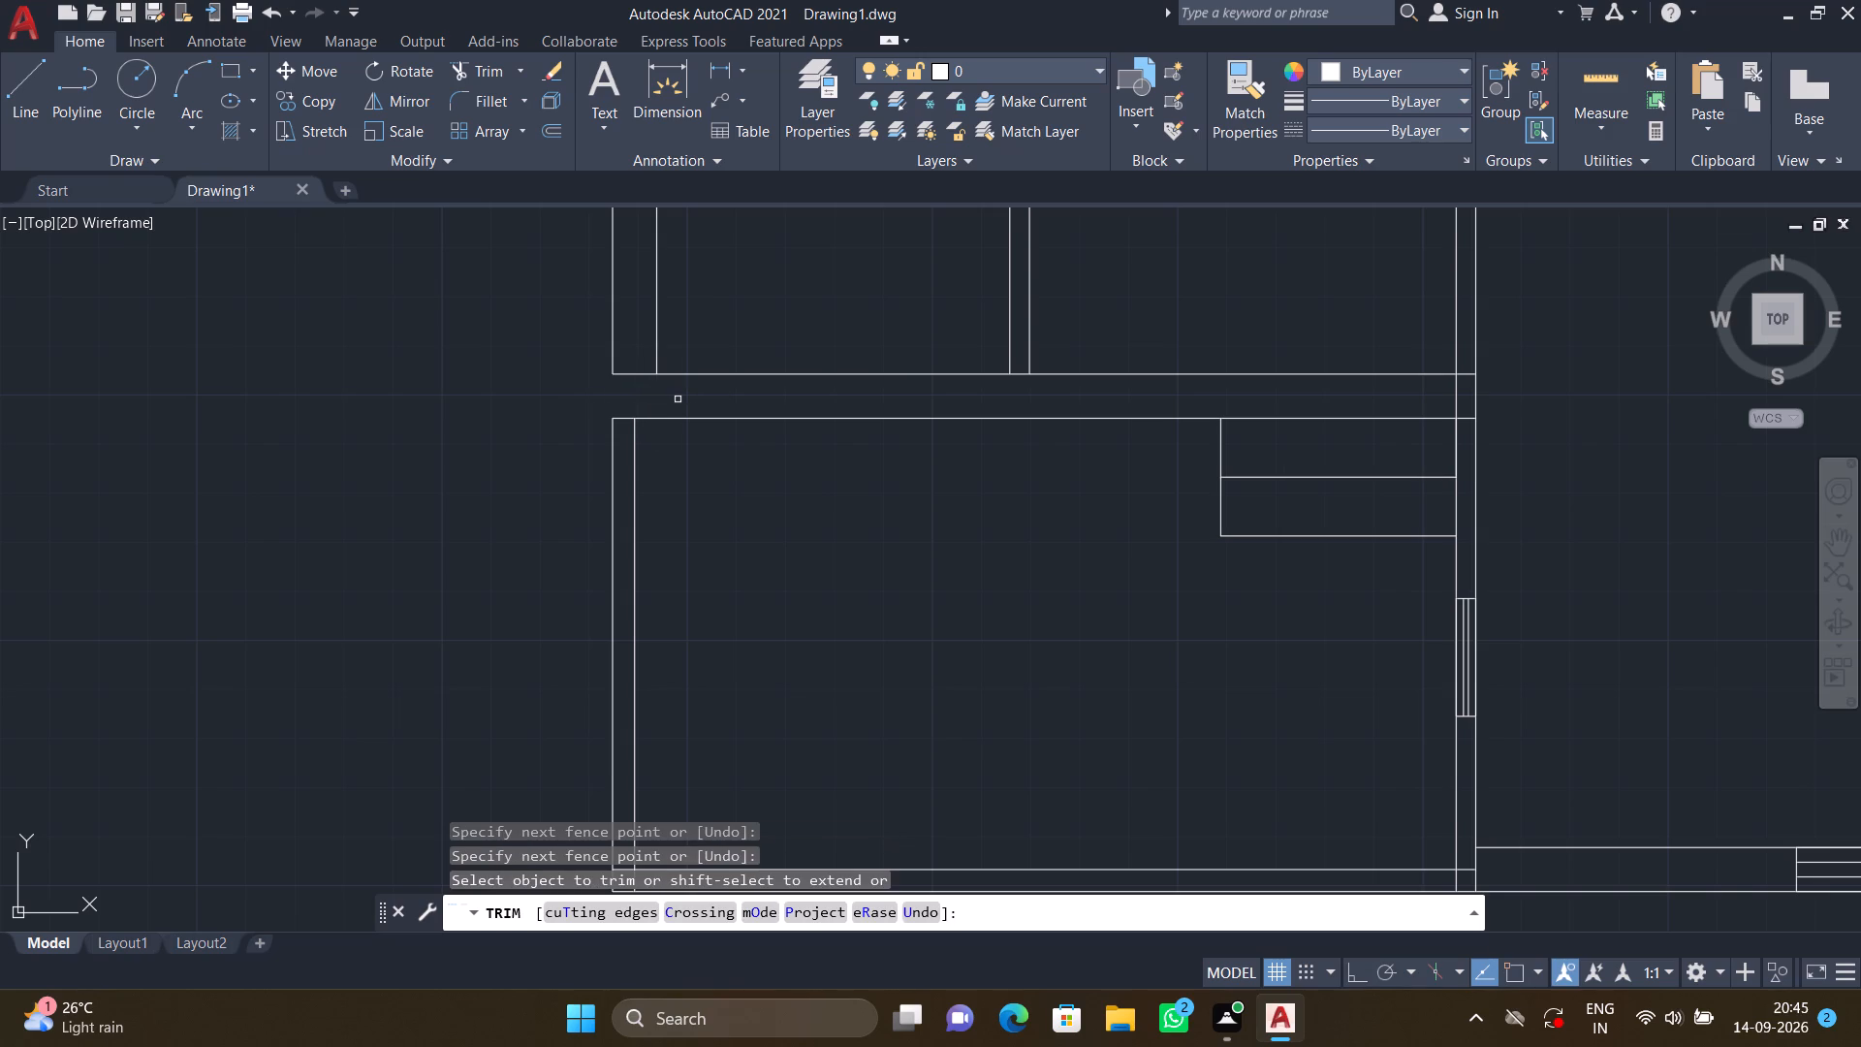
key(ctrl+z)
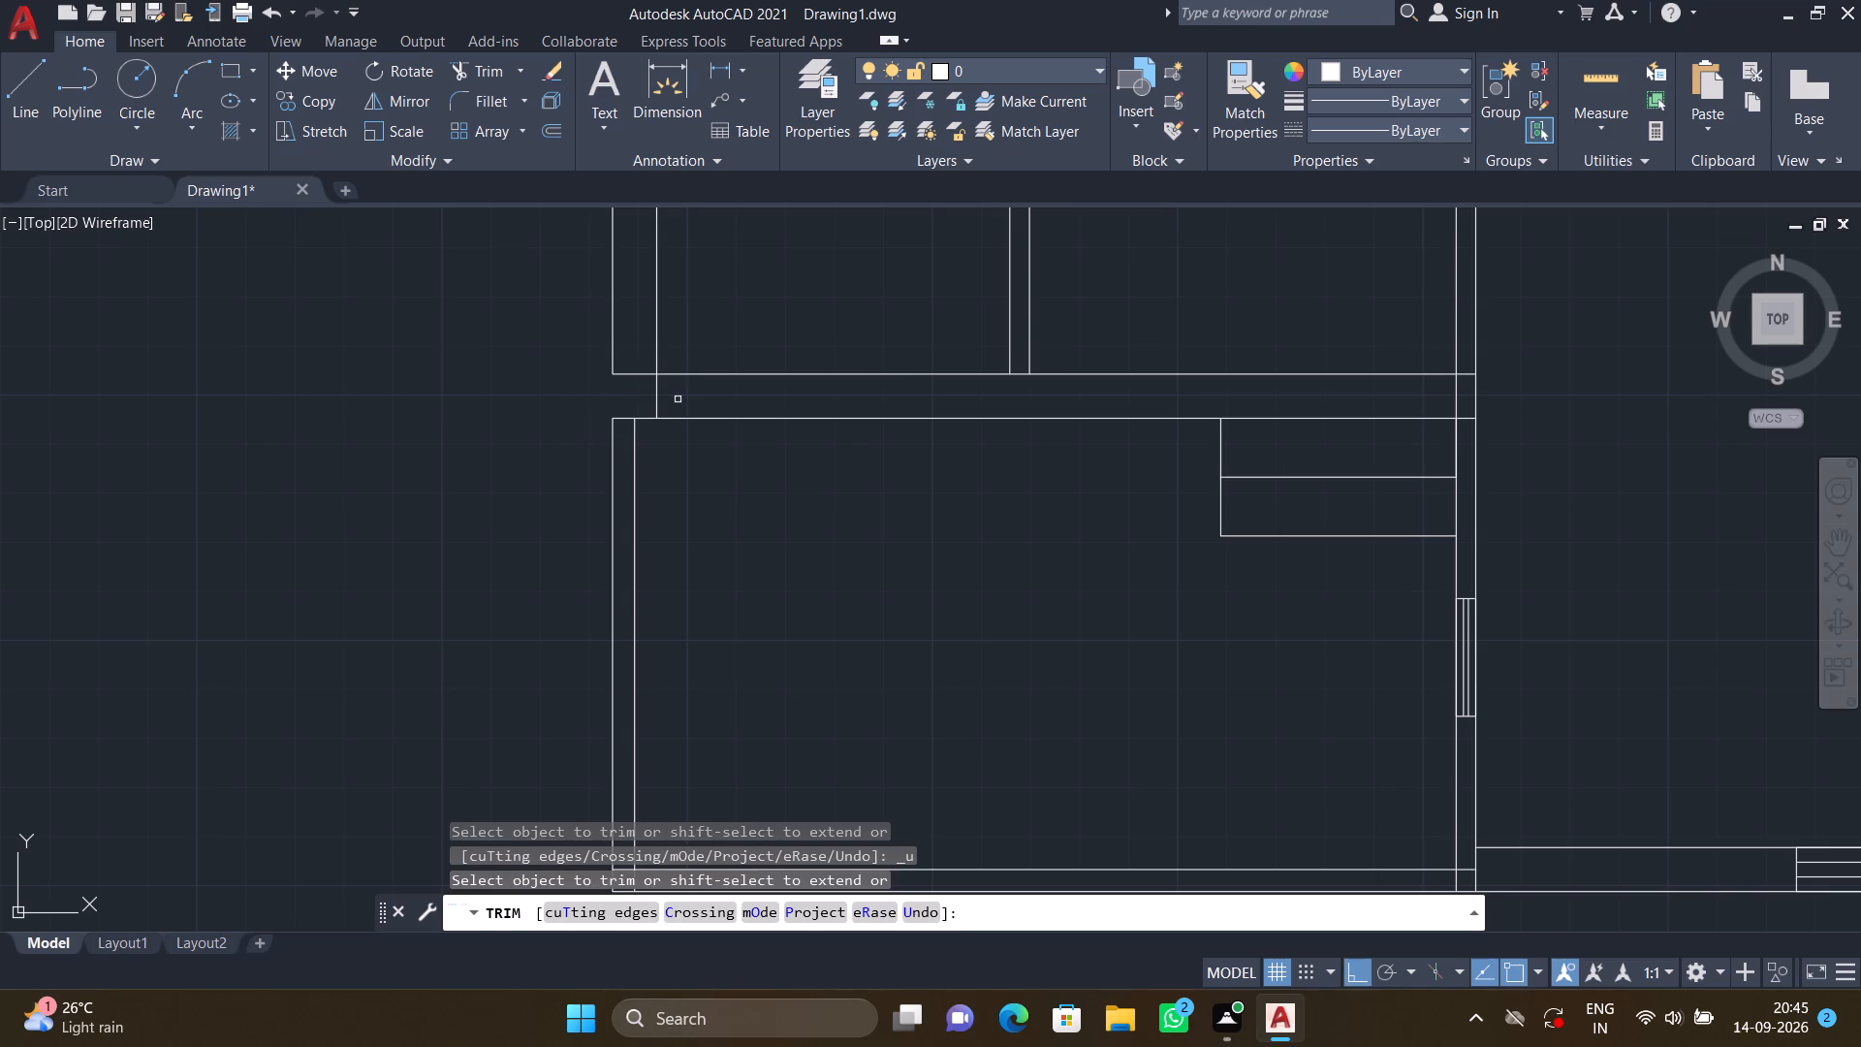
key(ctrl+z)
click(677, 398)
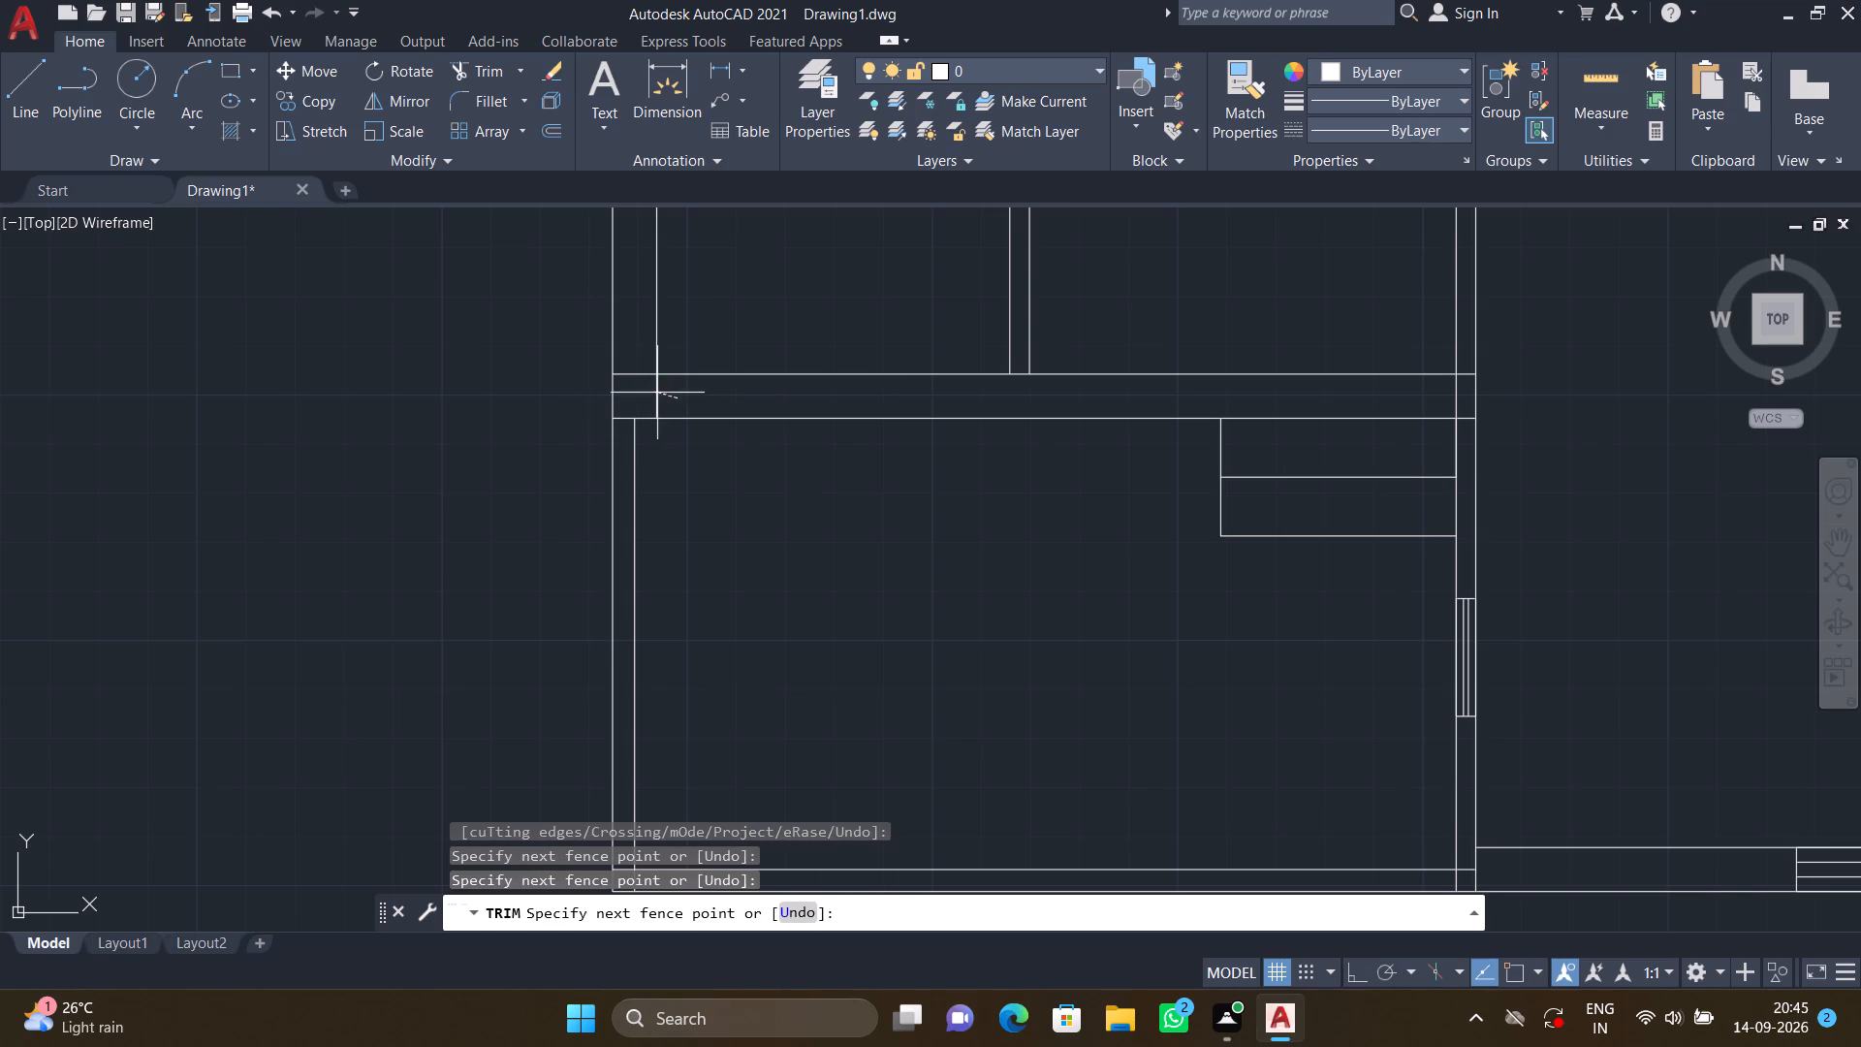
click(647, 392)
key(Return)
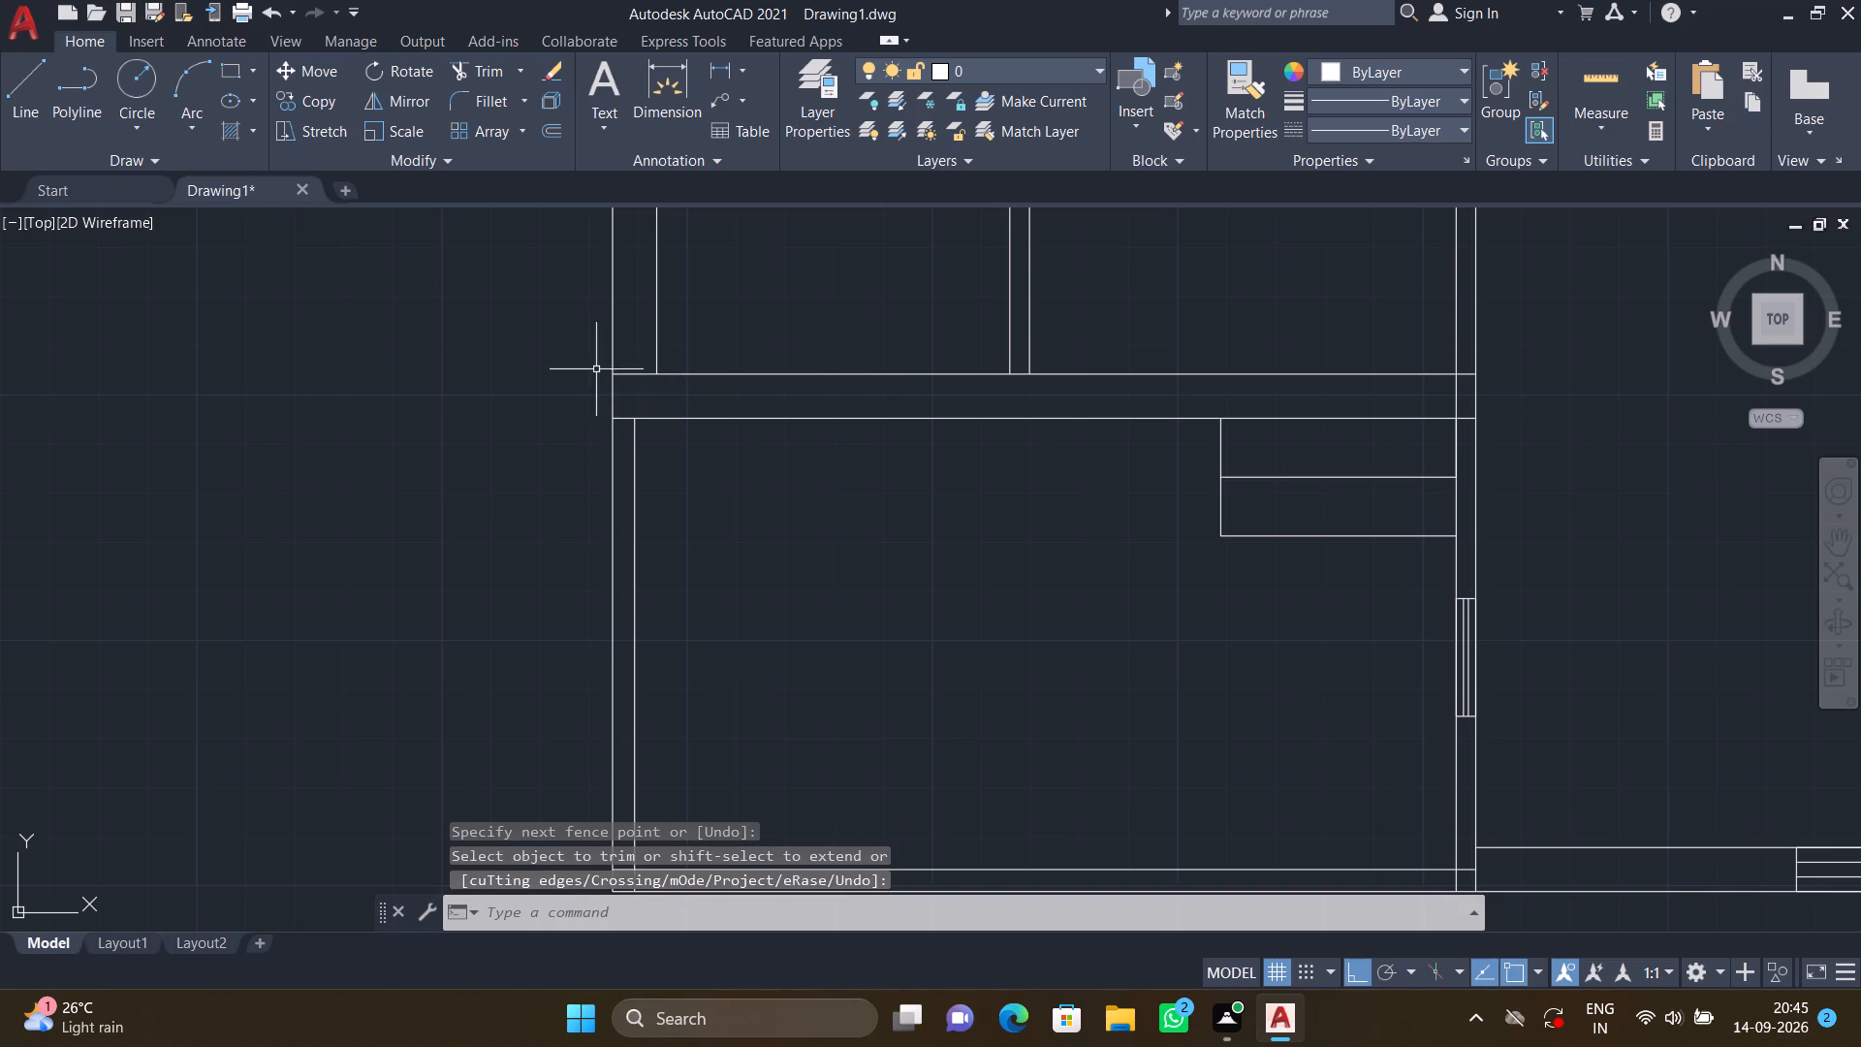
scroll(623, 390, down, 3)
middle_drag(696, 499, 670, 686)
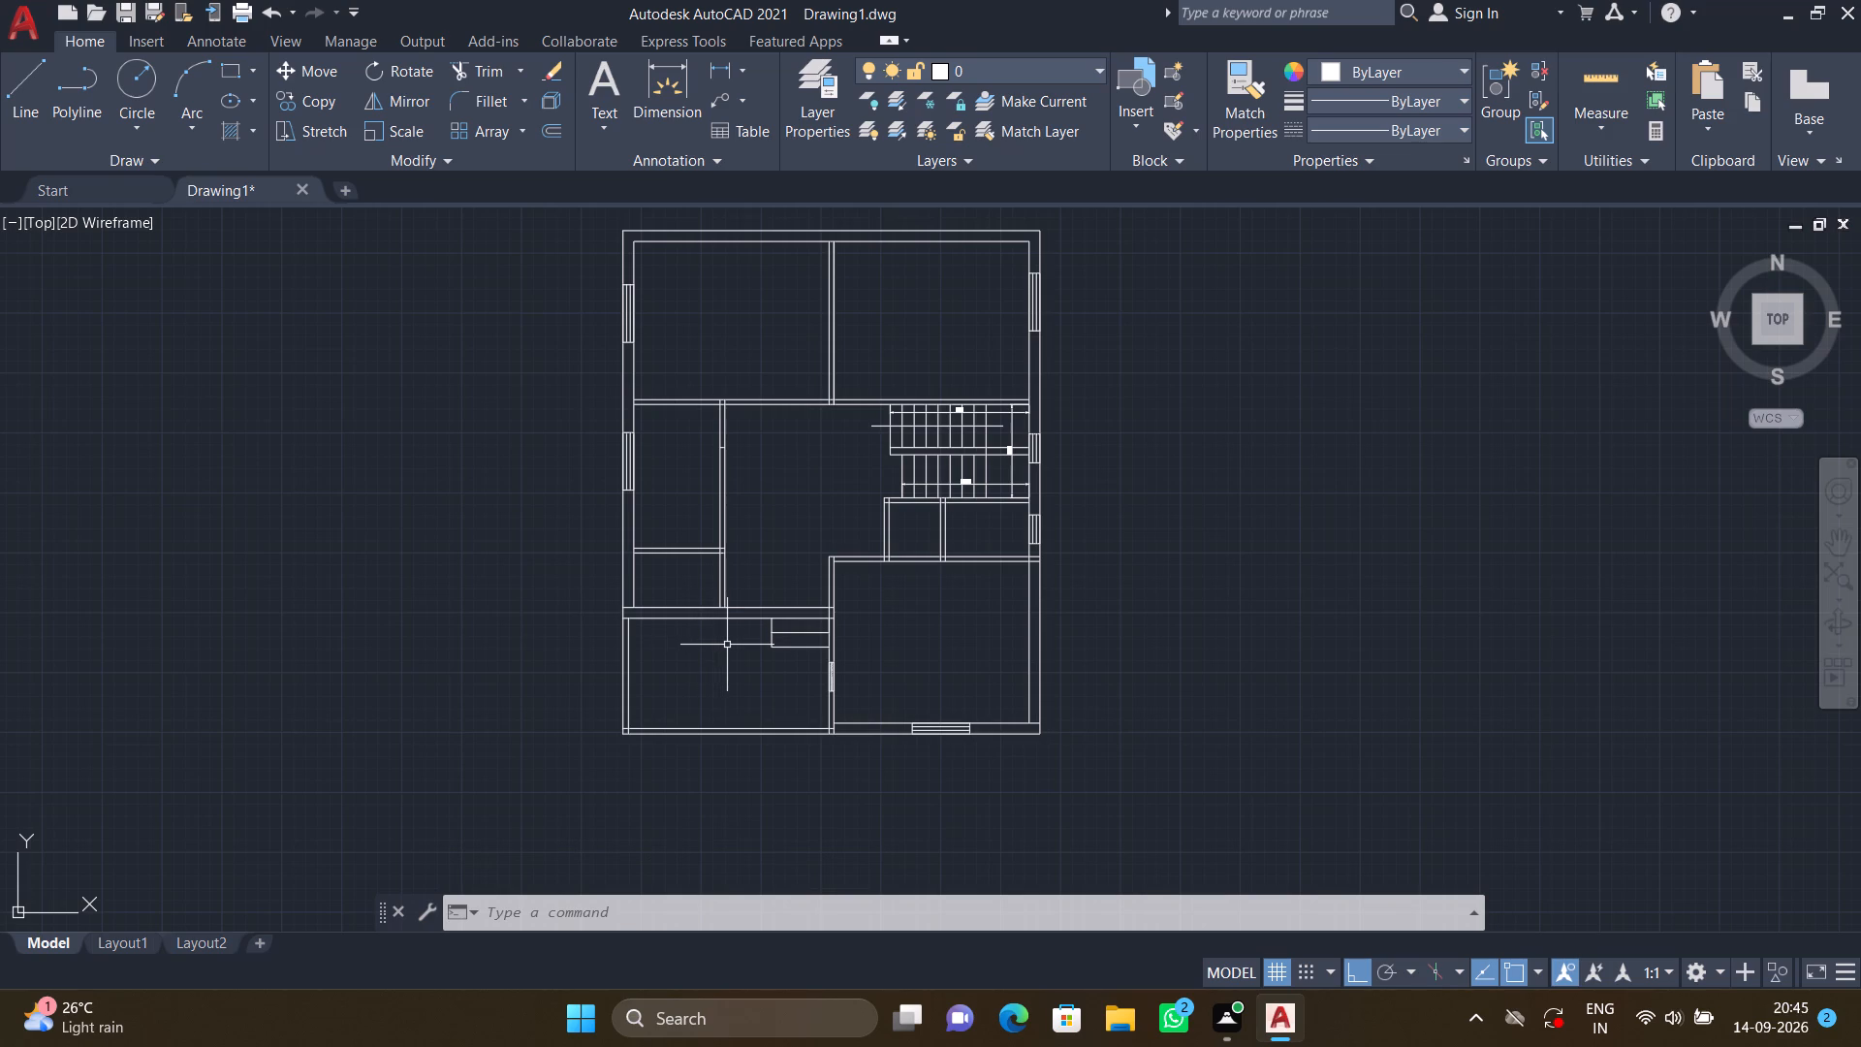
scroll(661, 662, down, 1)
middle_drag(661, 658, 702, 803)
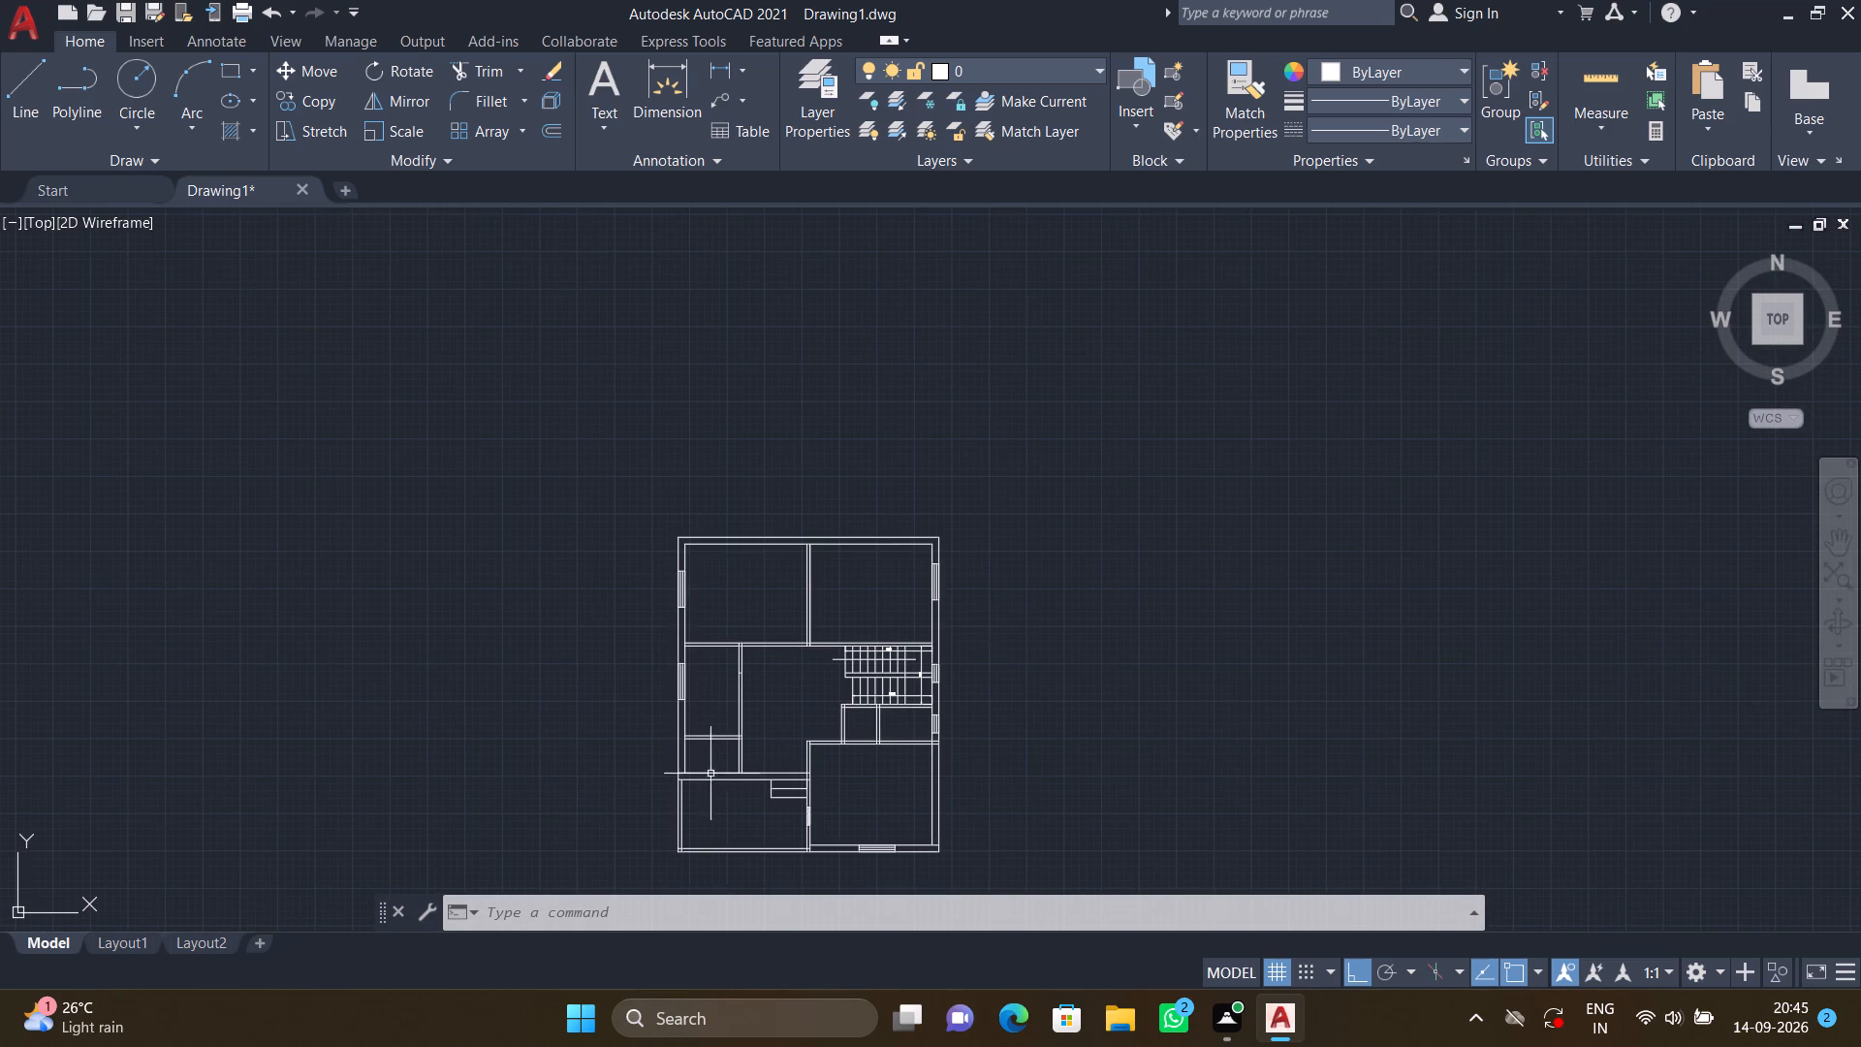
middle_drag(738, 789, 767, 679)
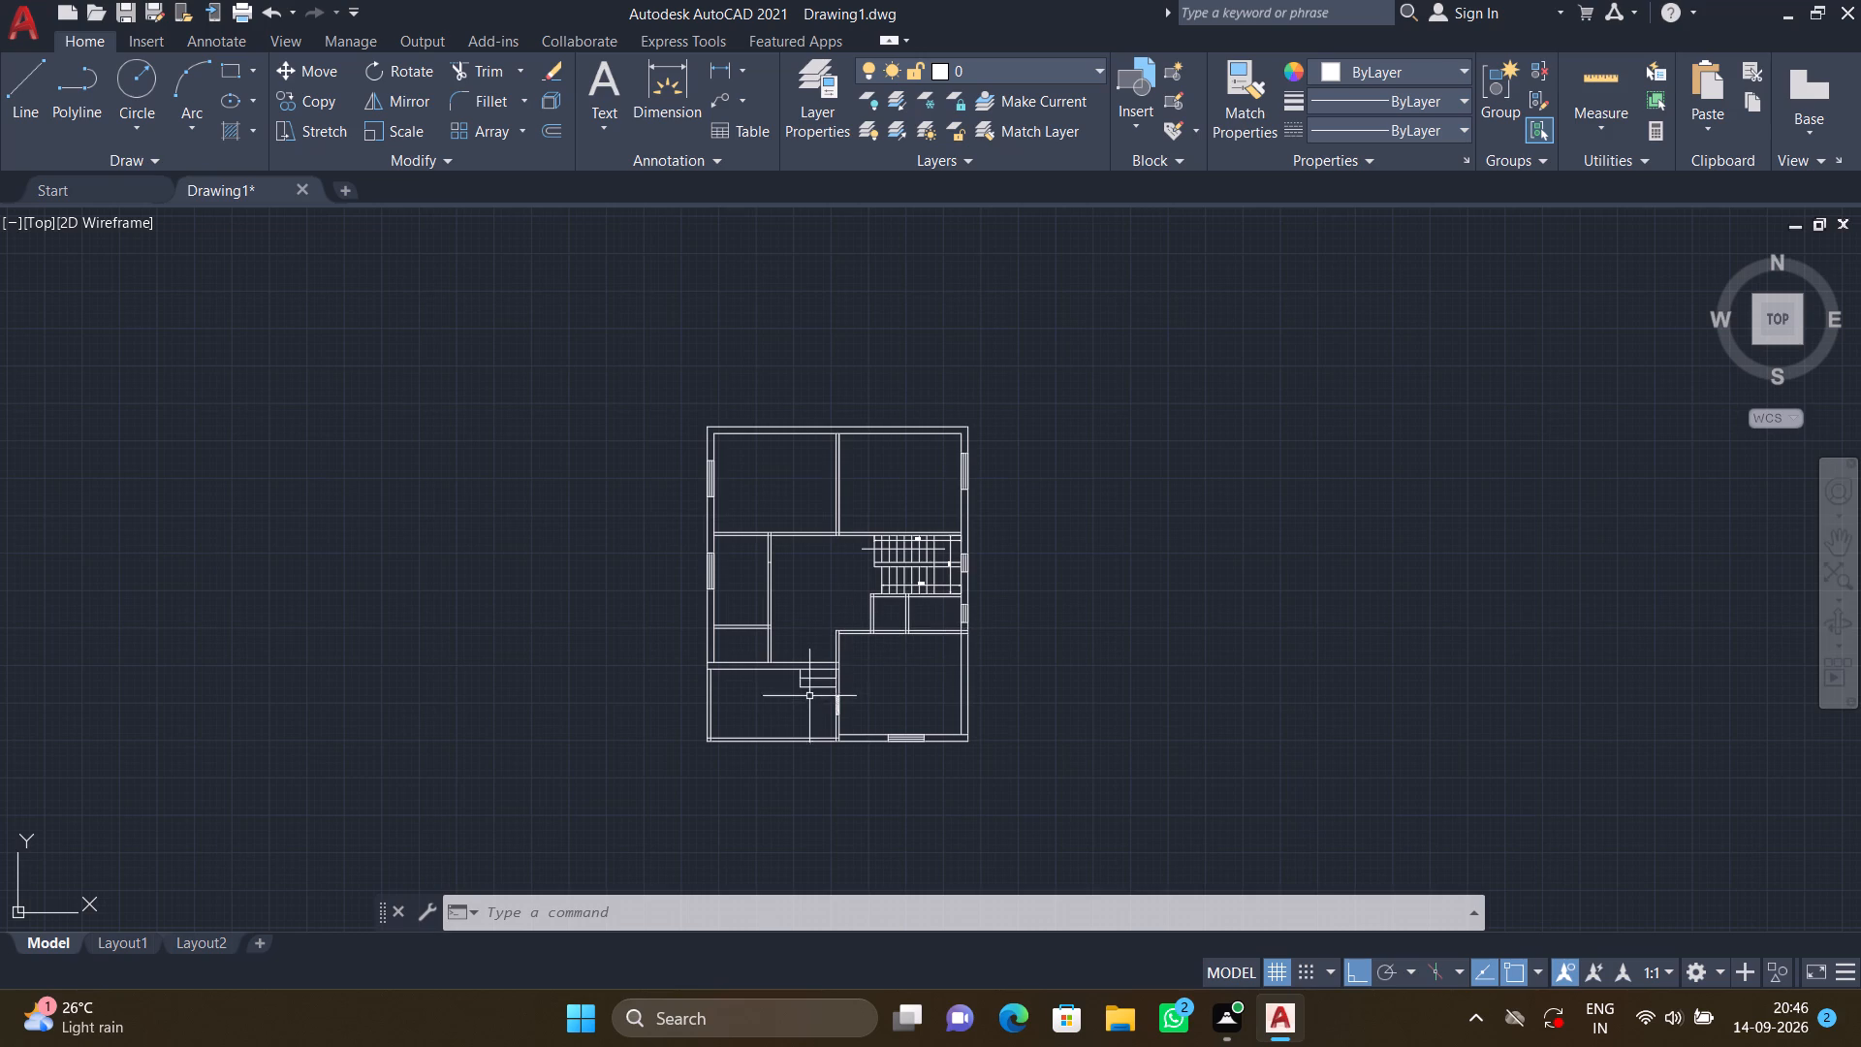
Clean up the junction between the two bottom rooms by trimming the bottom-left wall's inner line and the partition's right-hand line inside it.
scroll(734, 686, up, 1)
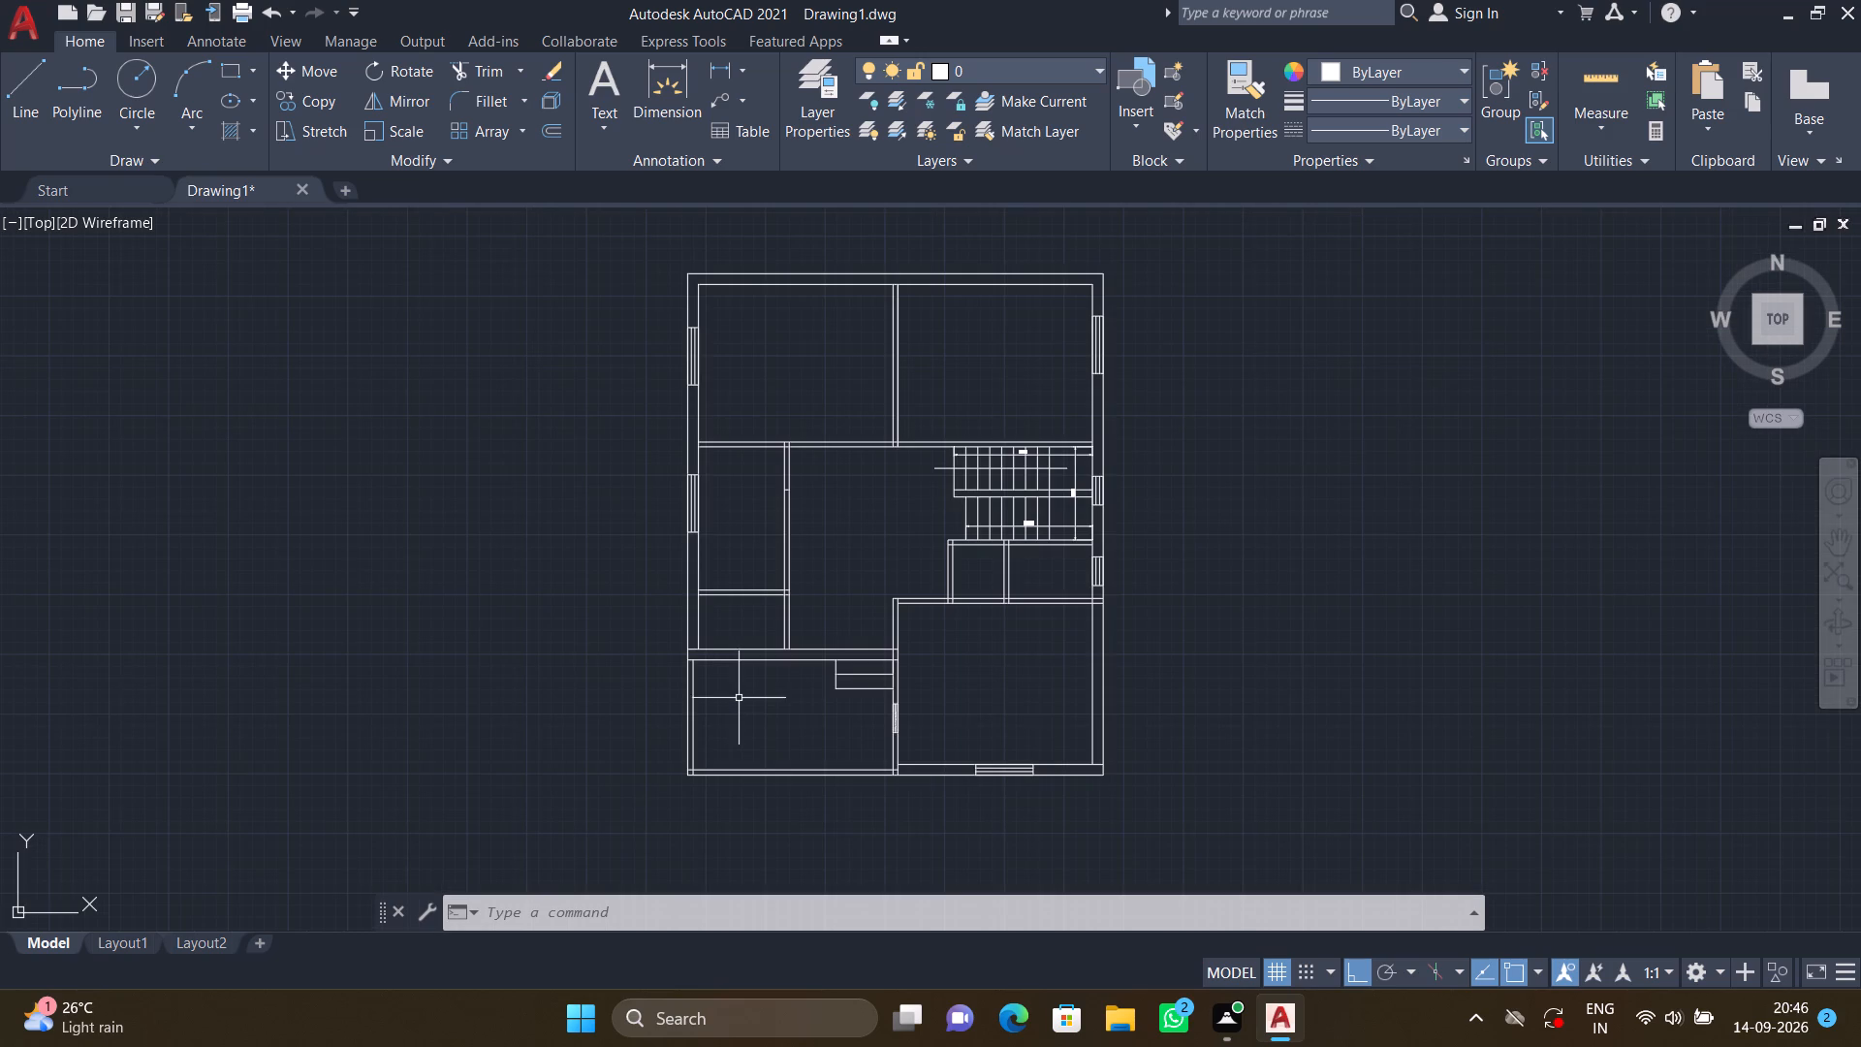
scroll(891, 782, up, 3)
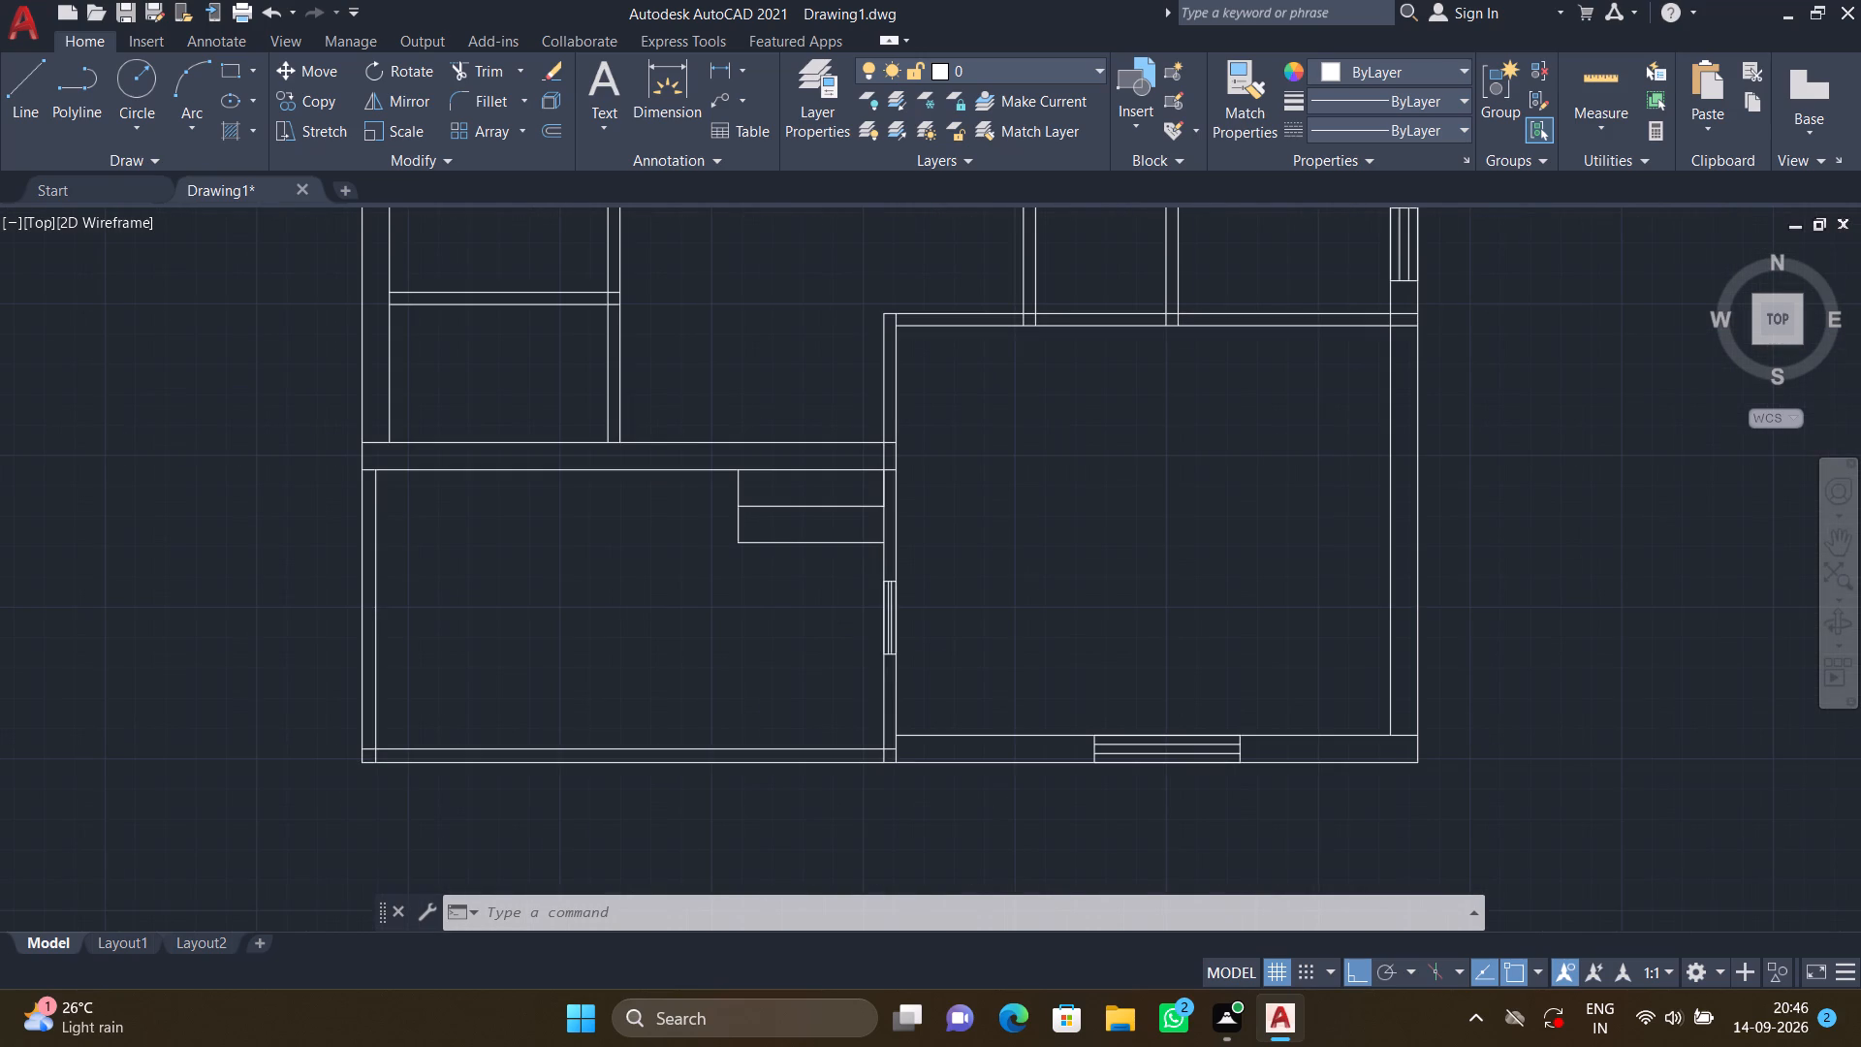
key(t)
key(r)
key(Return)
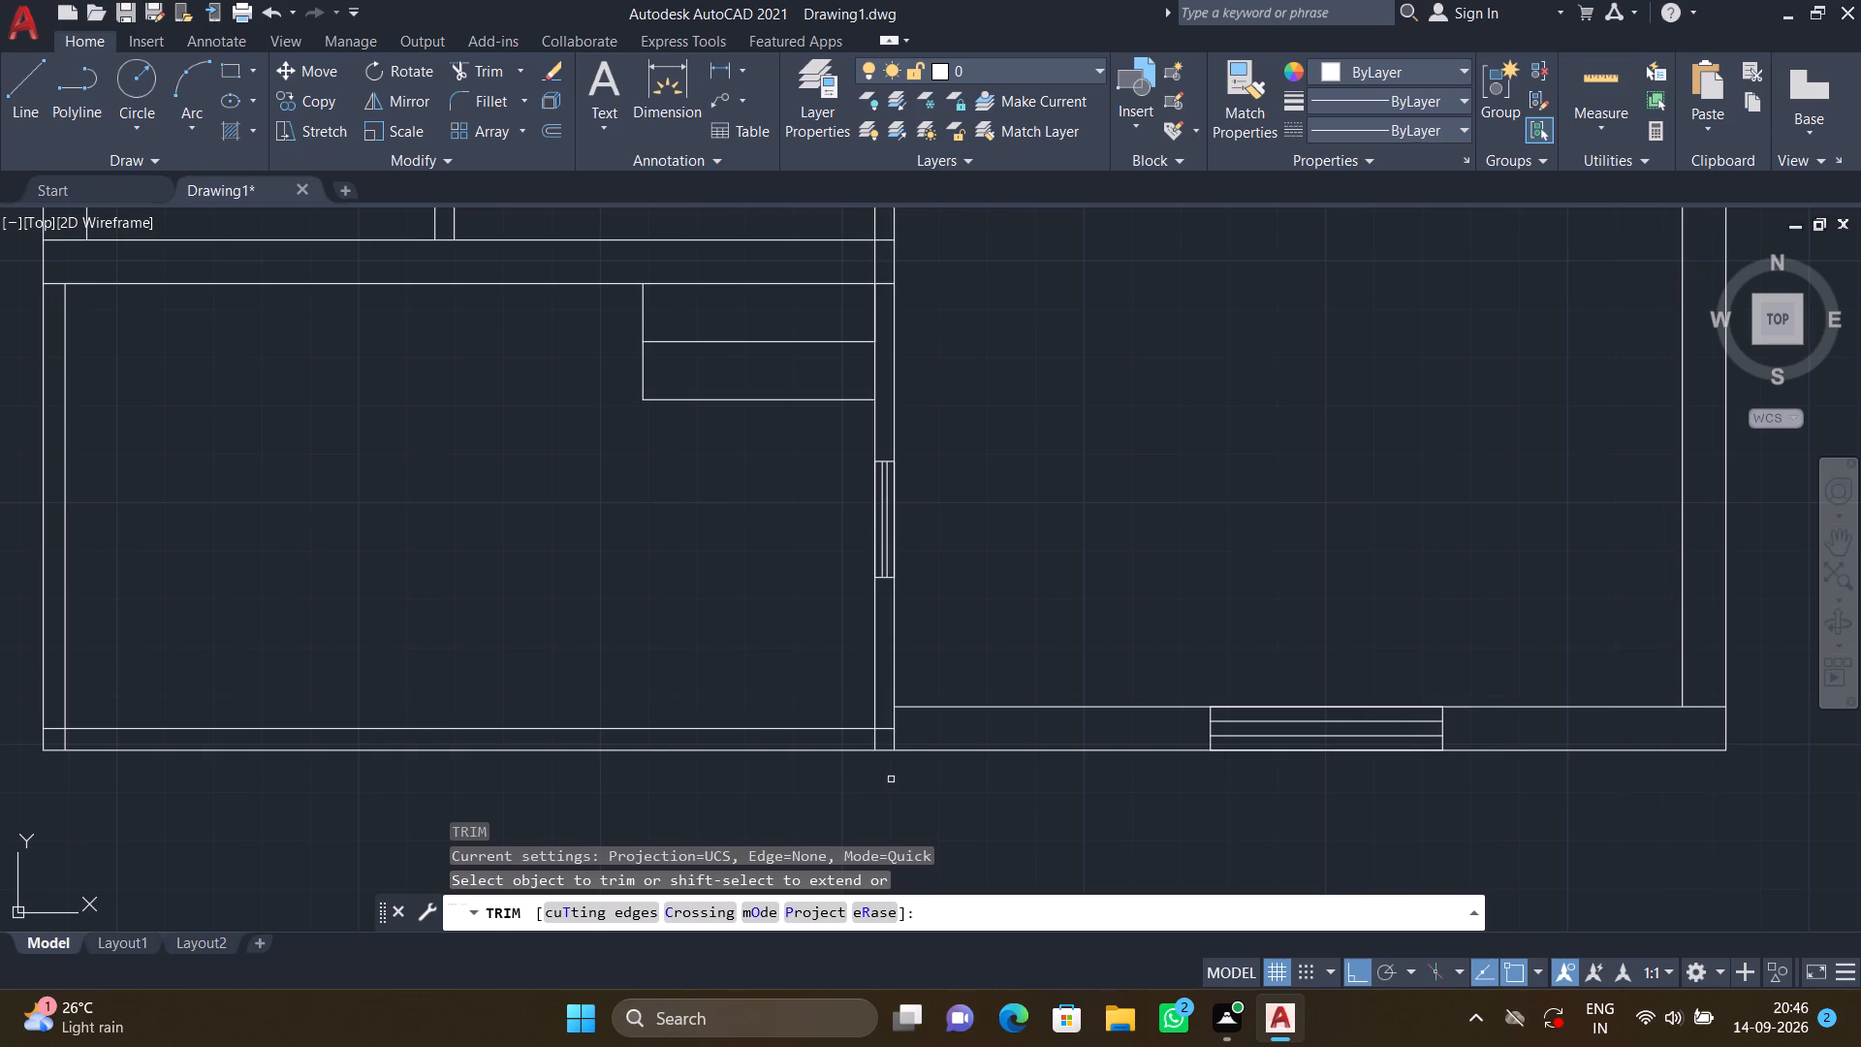
scroll(877, 746, up, 2)
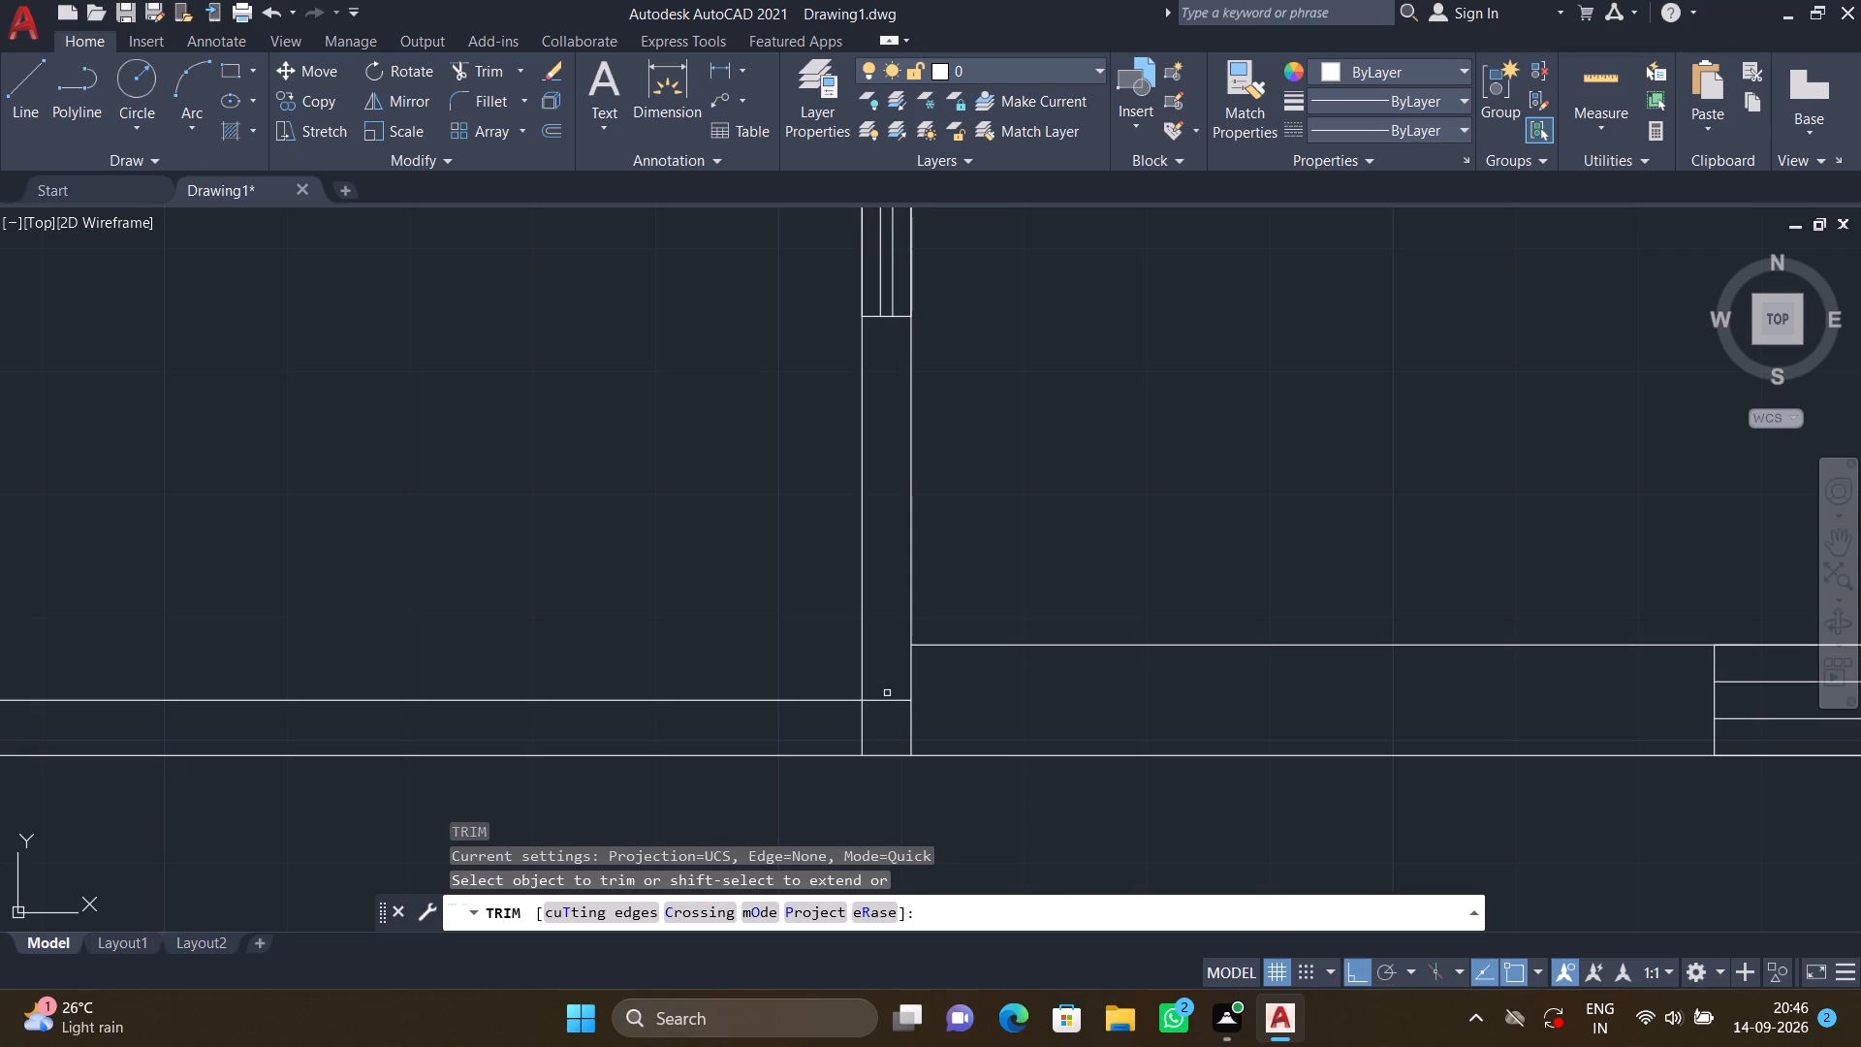
click(884, 686)
click(888, 737)
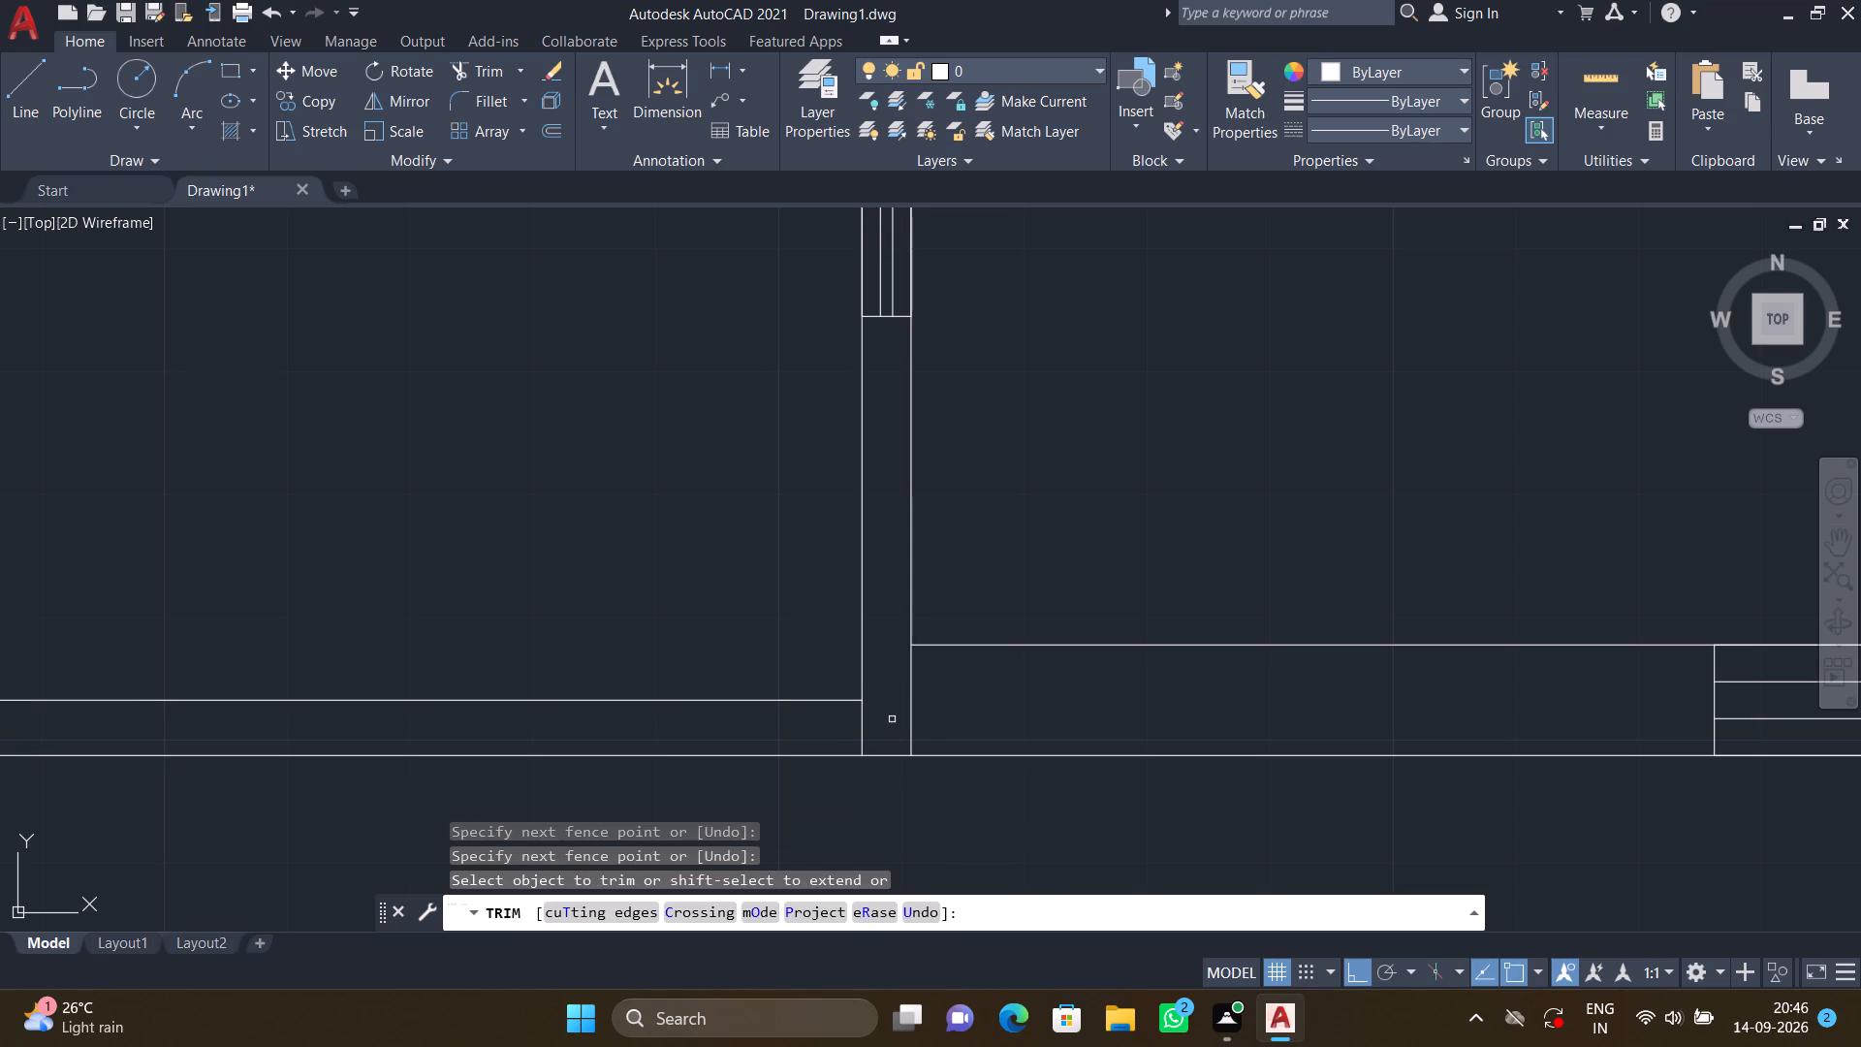
click(892, 717)
click(951, 721)
Trim the short piece of the bottom wall's inner line inside the left wall at the bottom-left corner.
scroll(951, 720, down, 2)
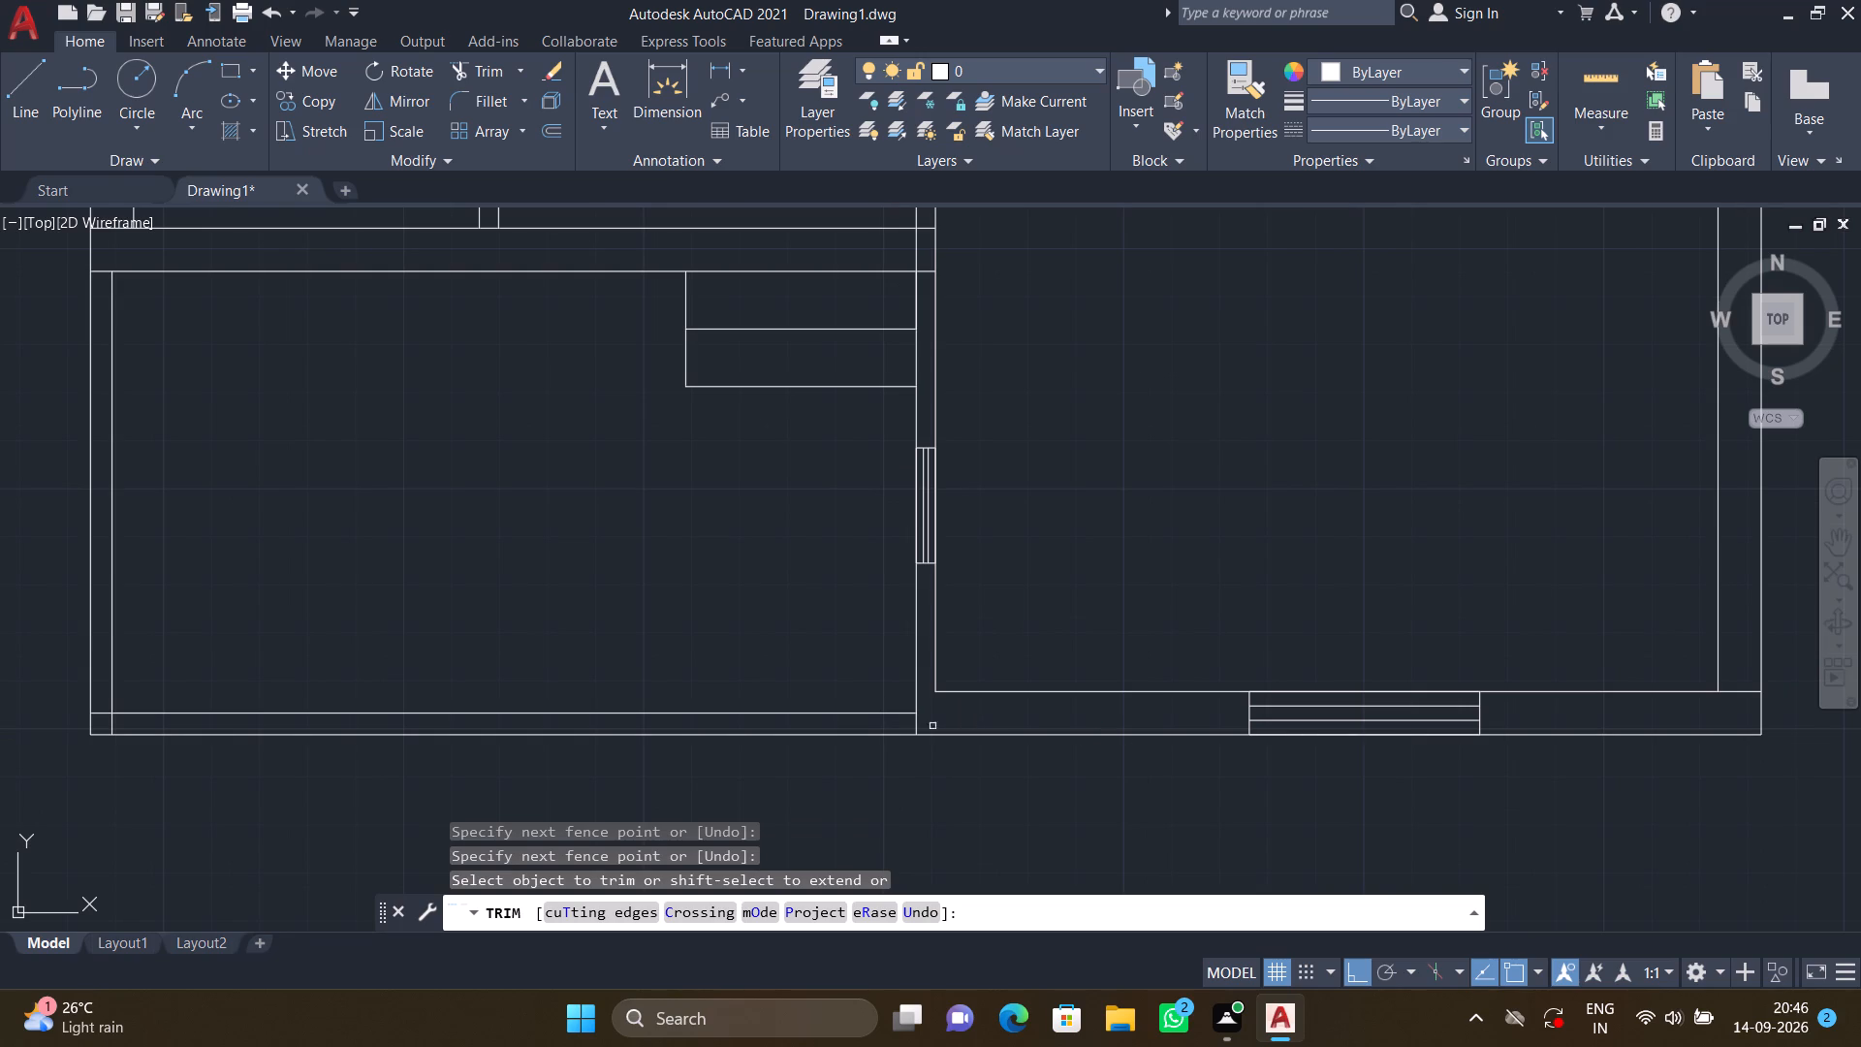
scroll(172, 723, up, 2)
scroll(94, 707, down, 1)
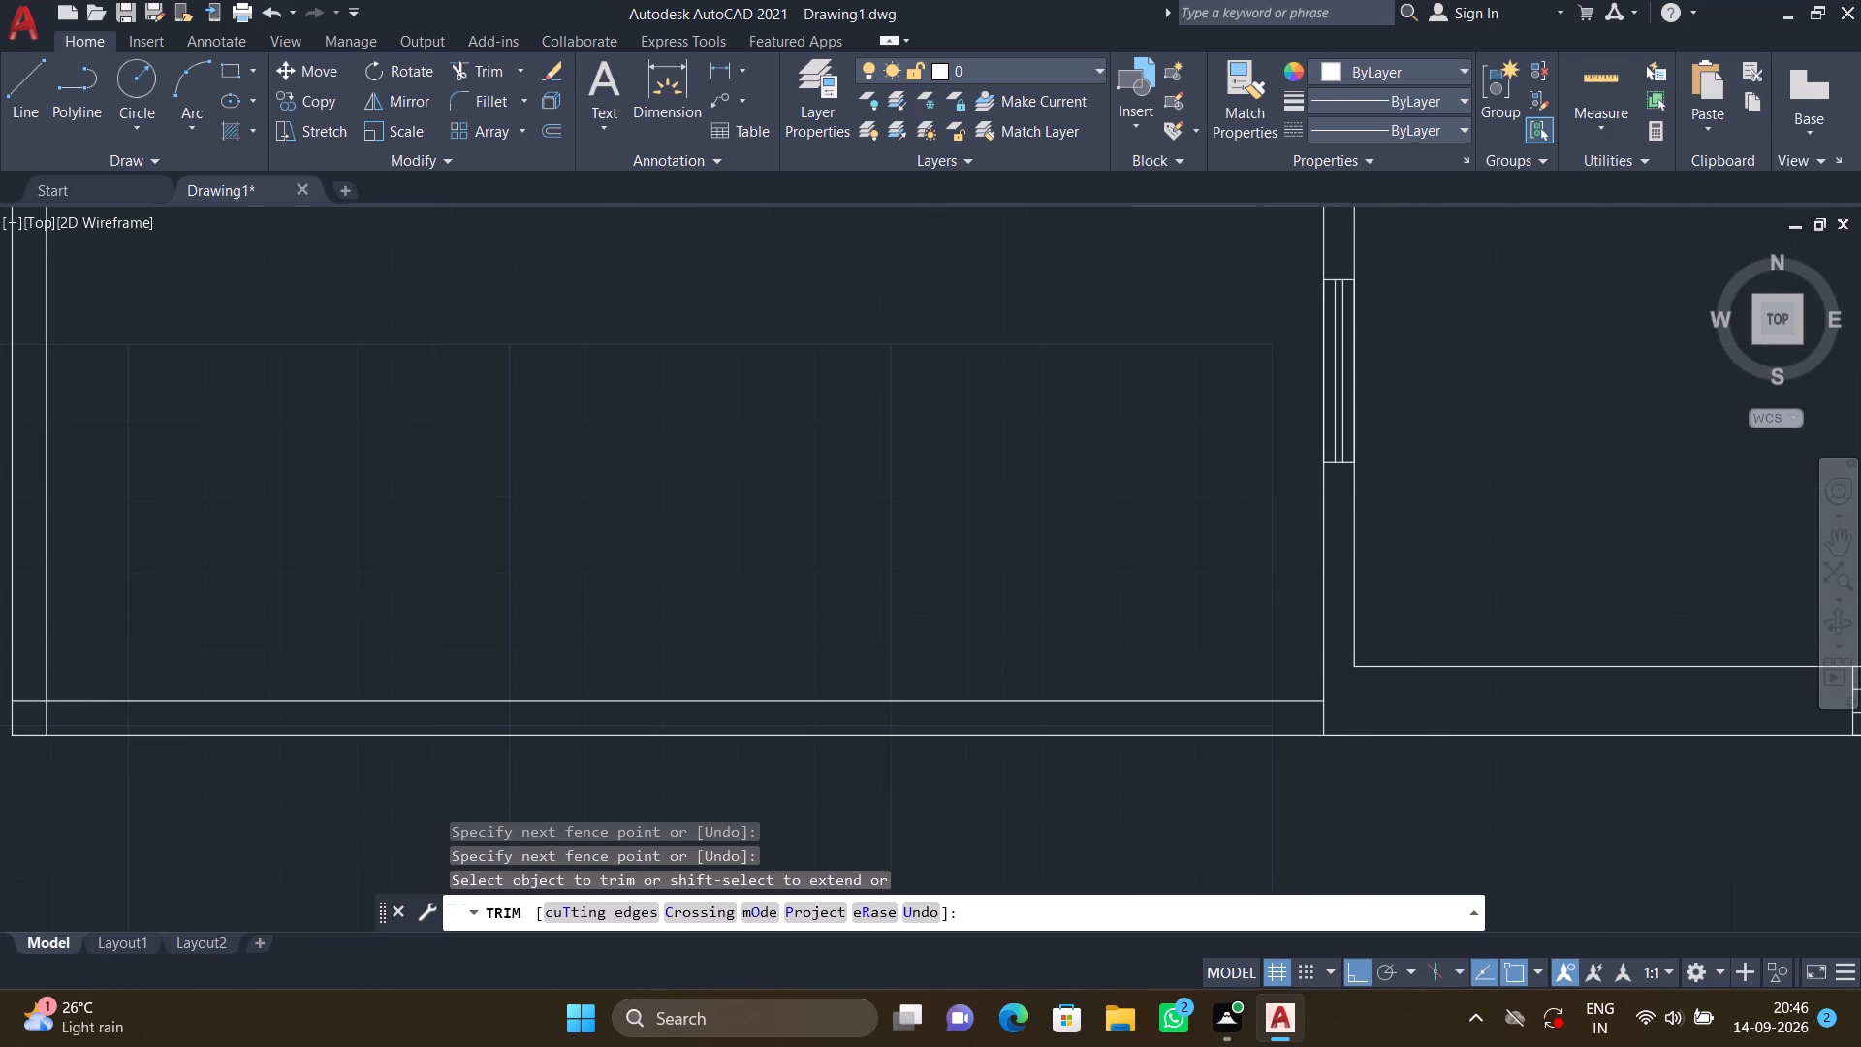
click(28, 687)
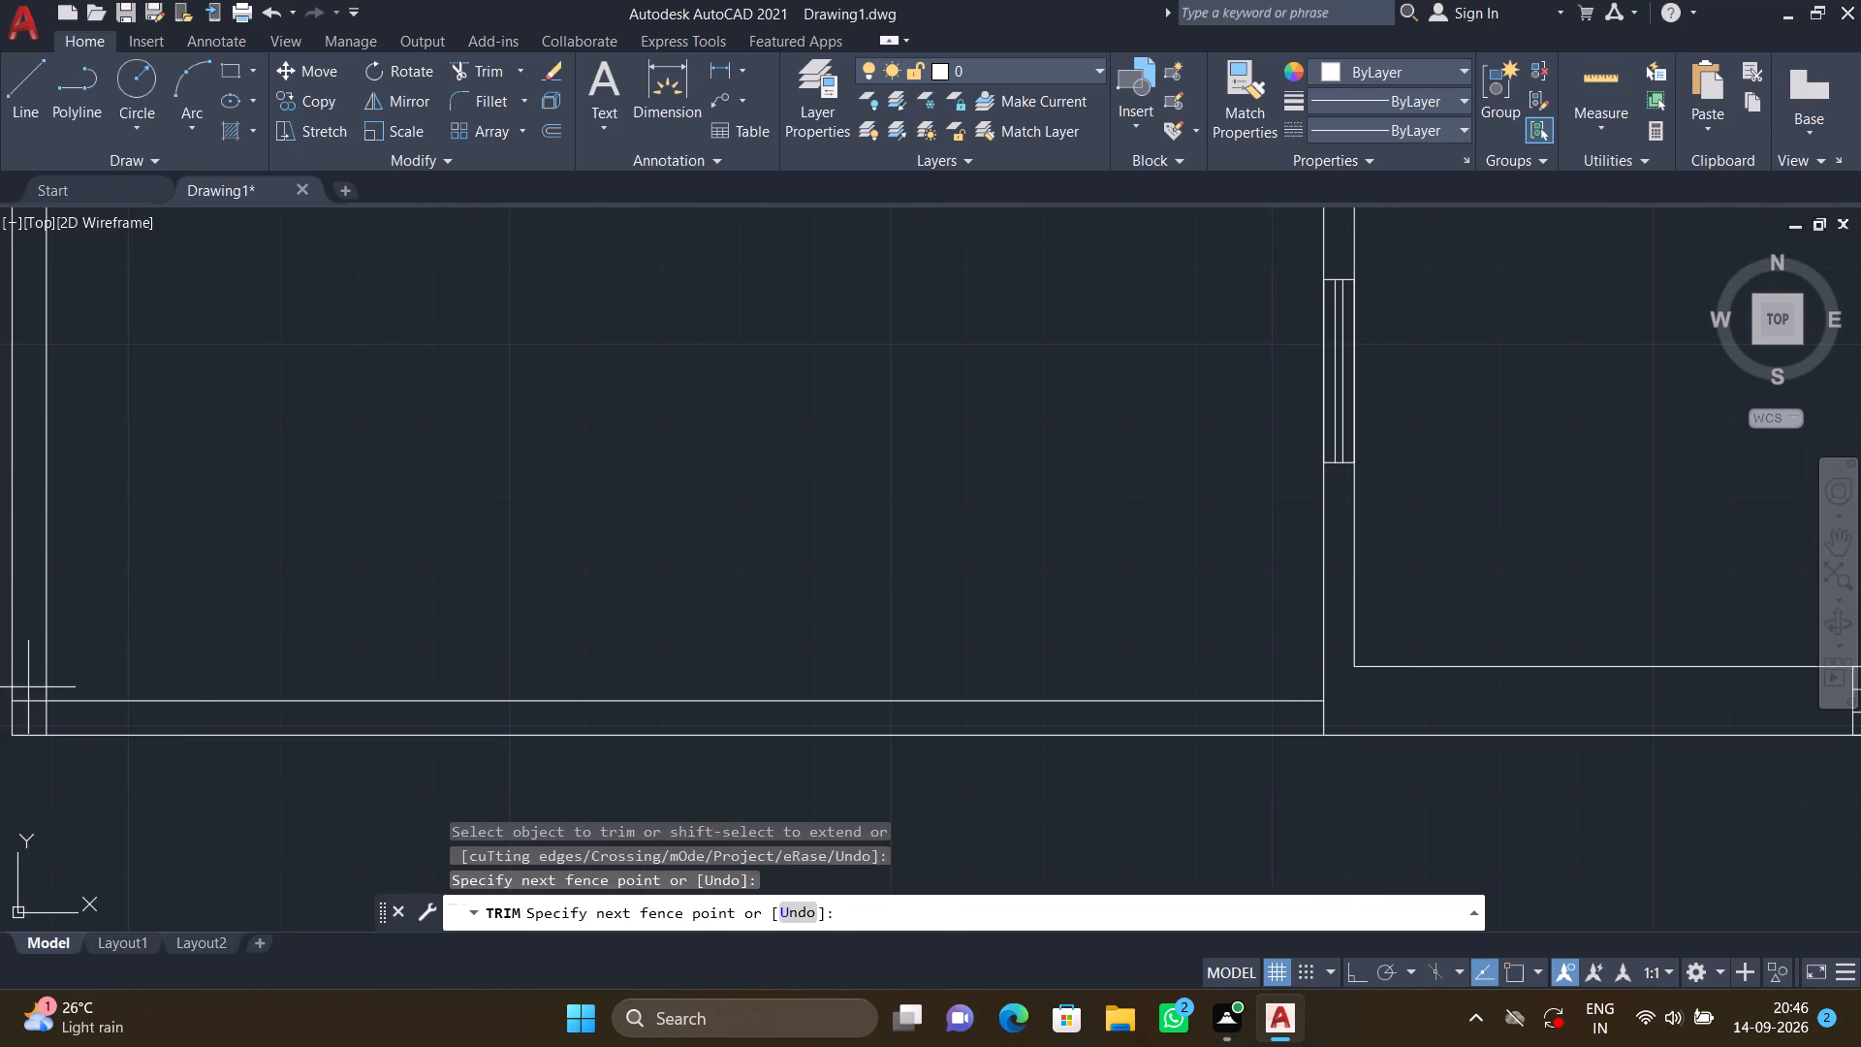
click(23, 719)
click(27, 716)
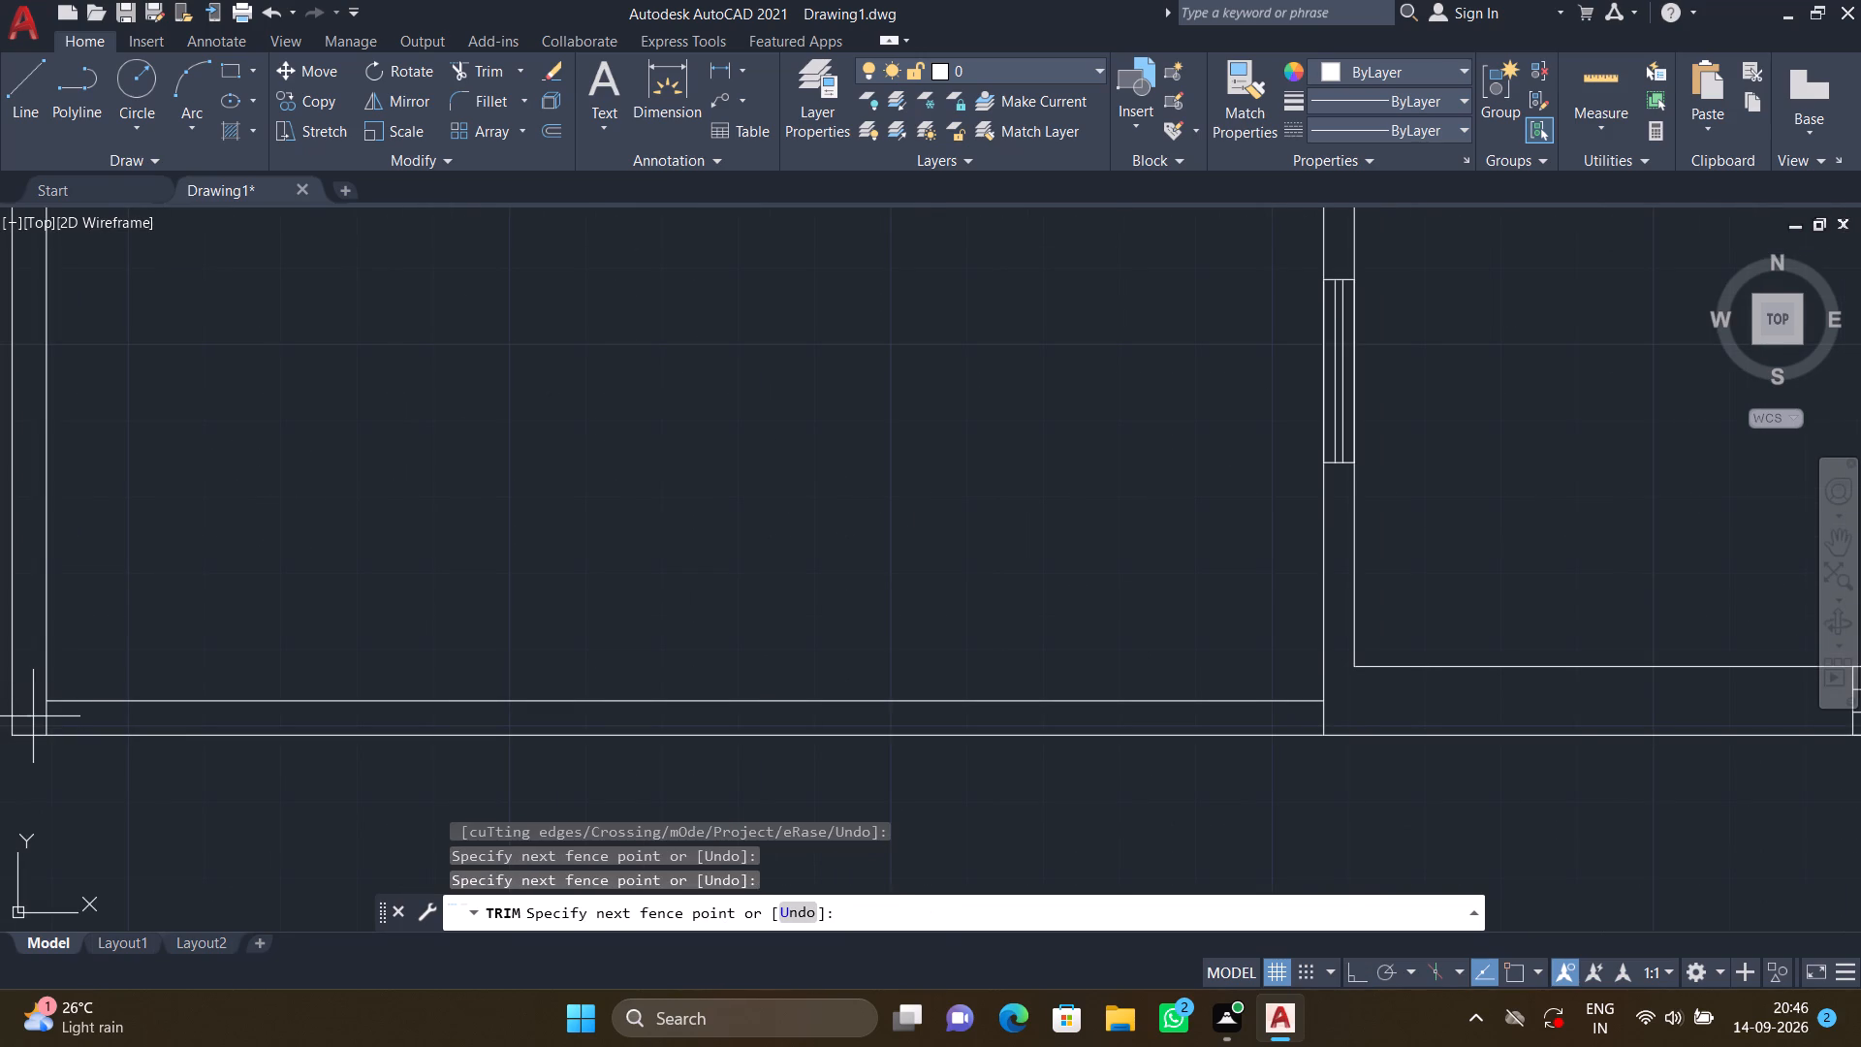
key(Escape)
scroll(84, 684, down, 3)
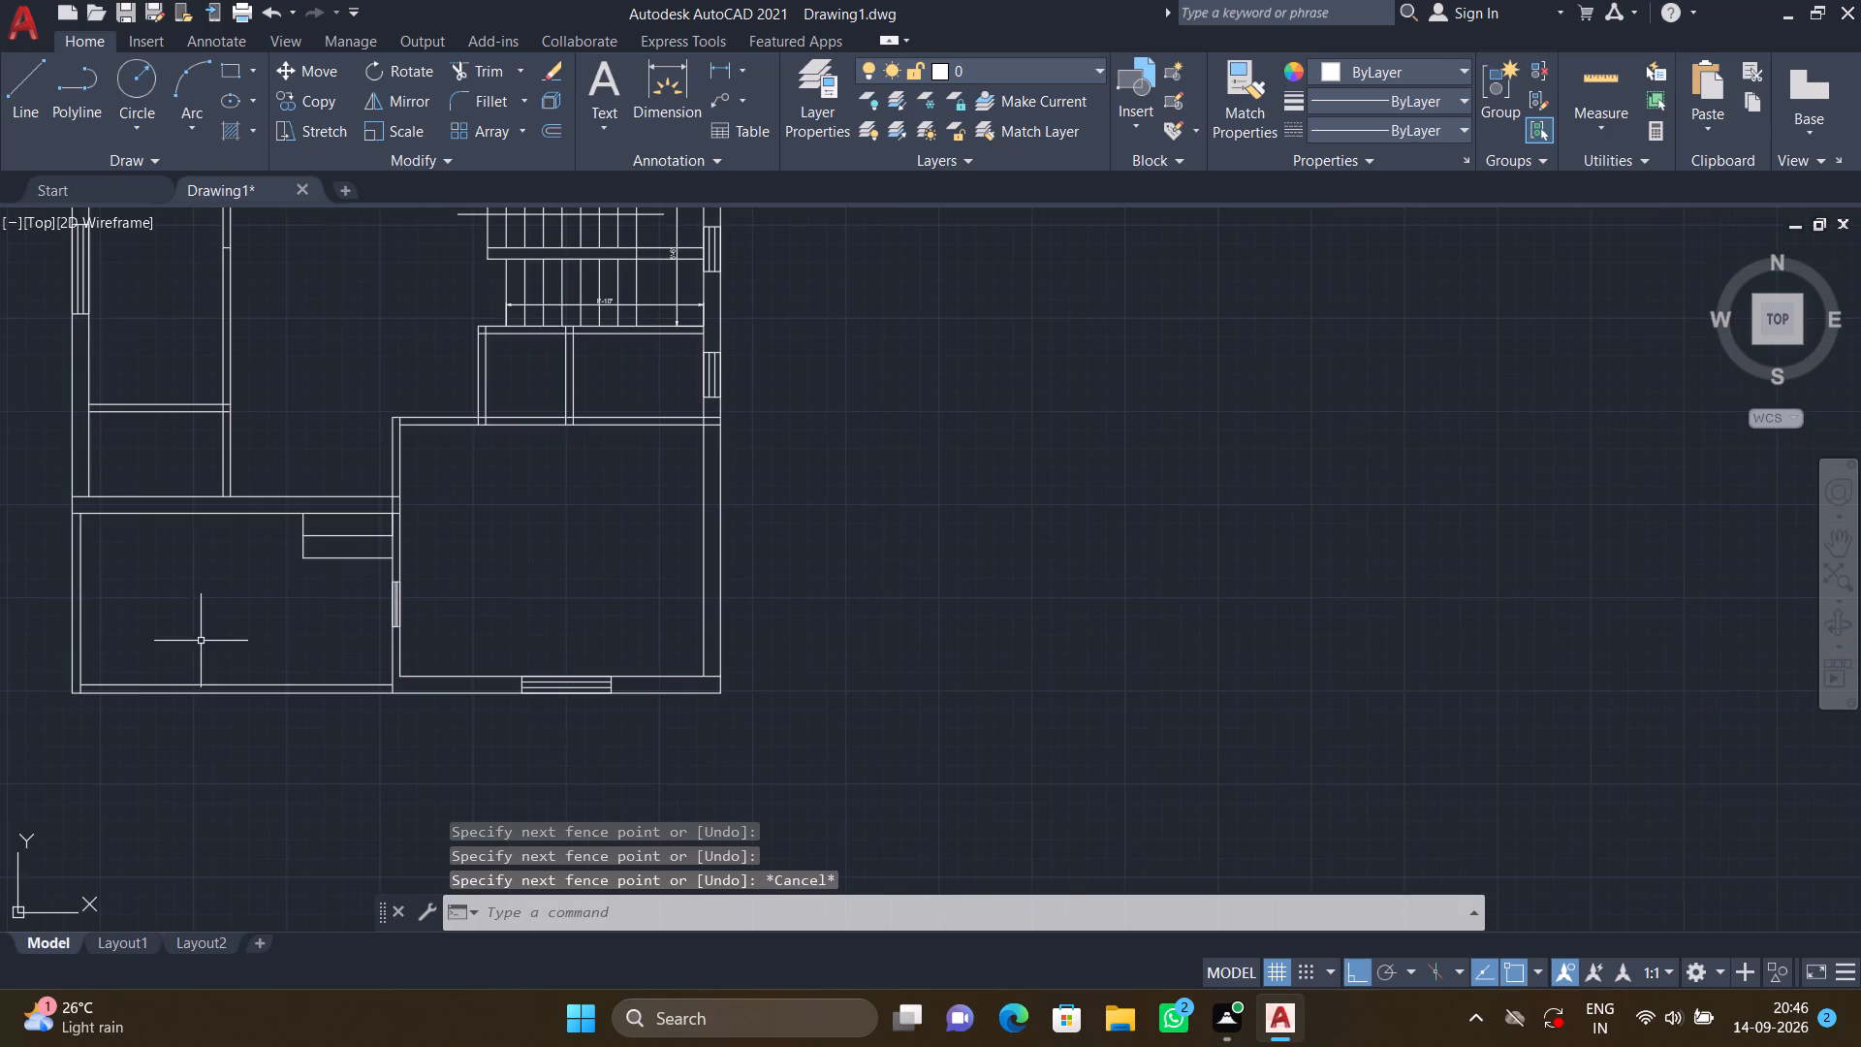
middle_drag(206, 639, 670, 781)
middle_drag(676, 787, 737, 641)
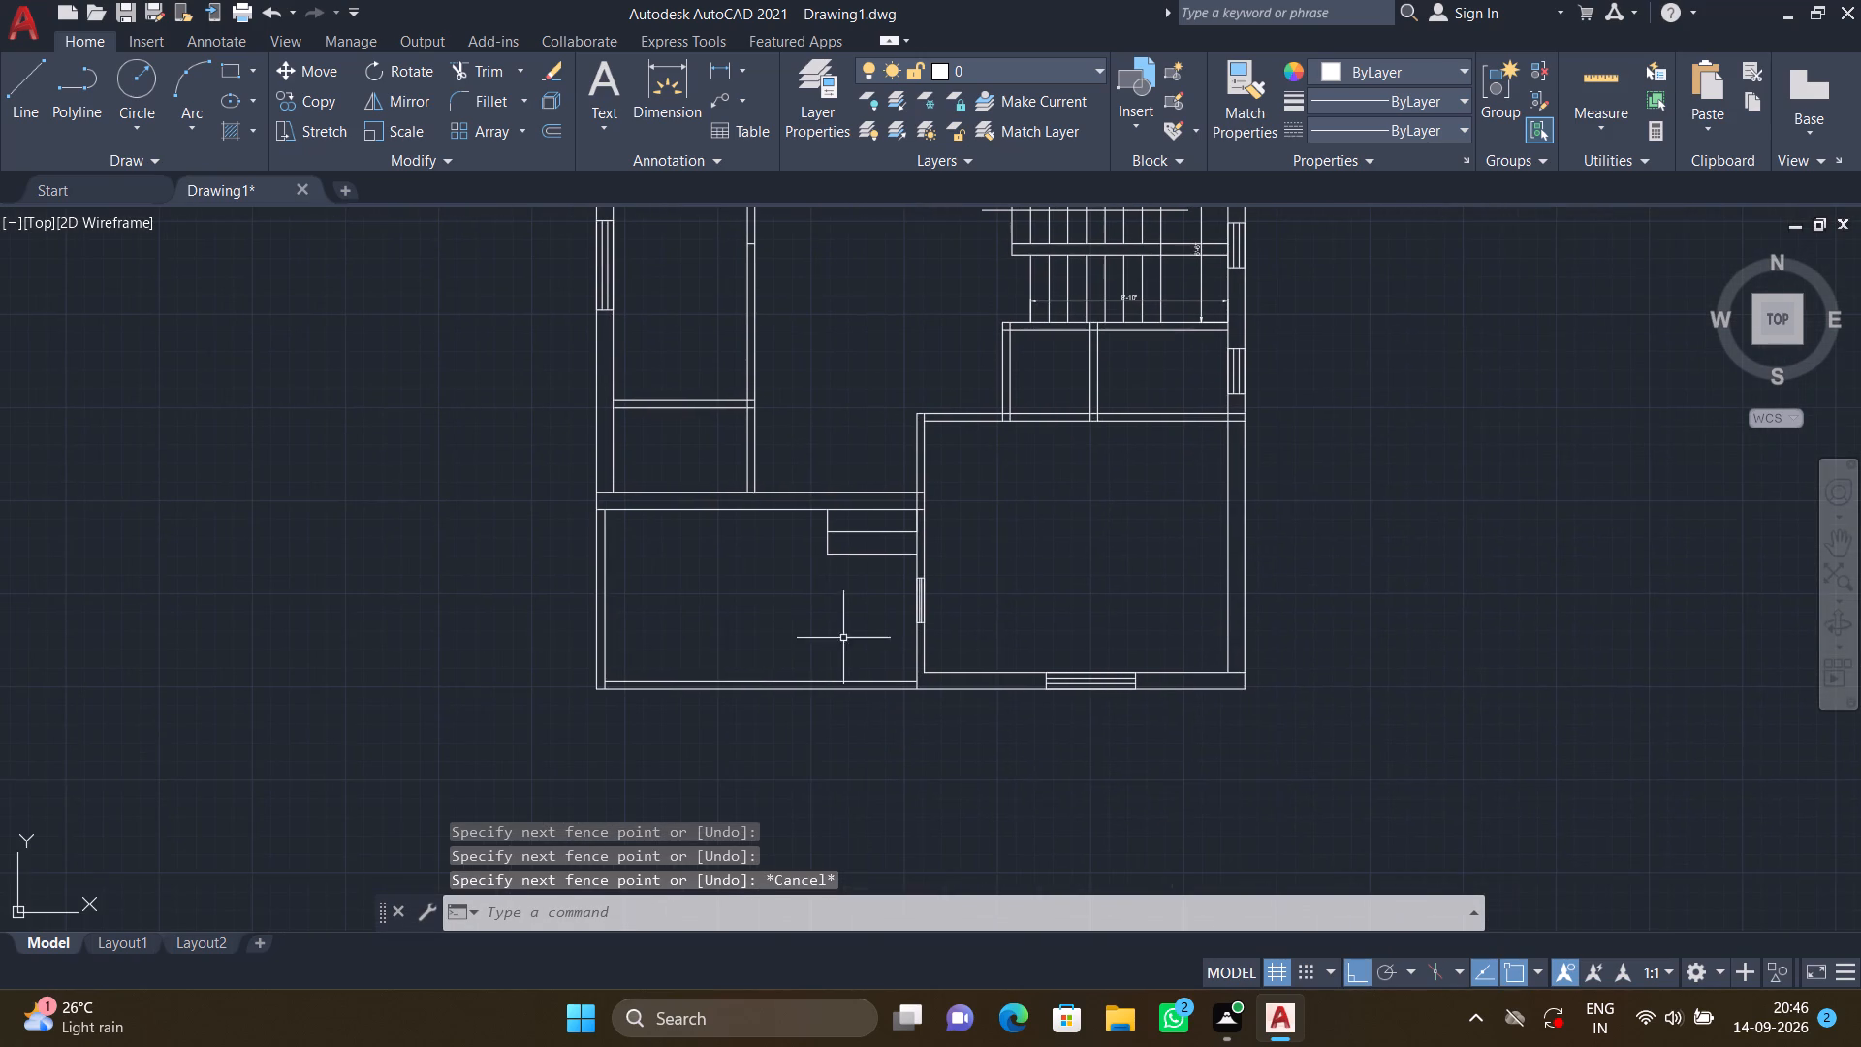
Clean up where the 9" wall above the steps meets the partition by trimming its overlapping line ends and the partition's left-hand line between them.
middle_drag(871, 644, 889, 711)
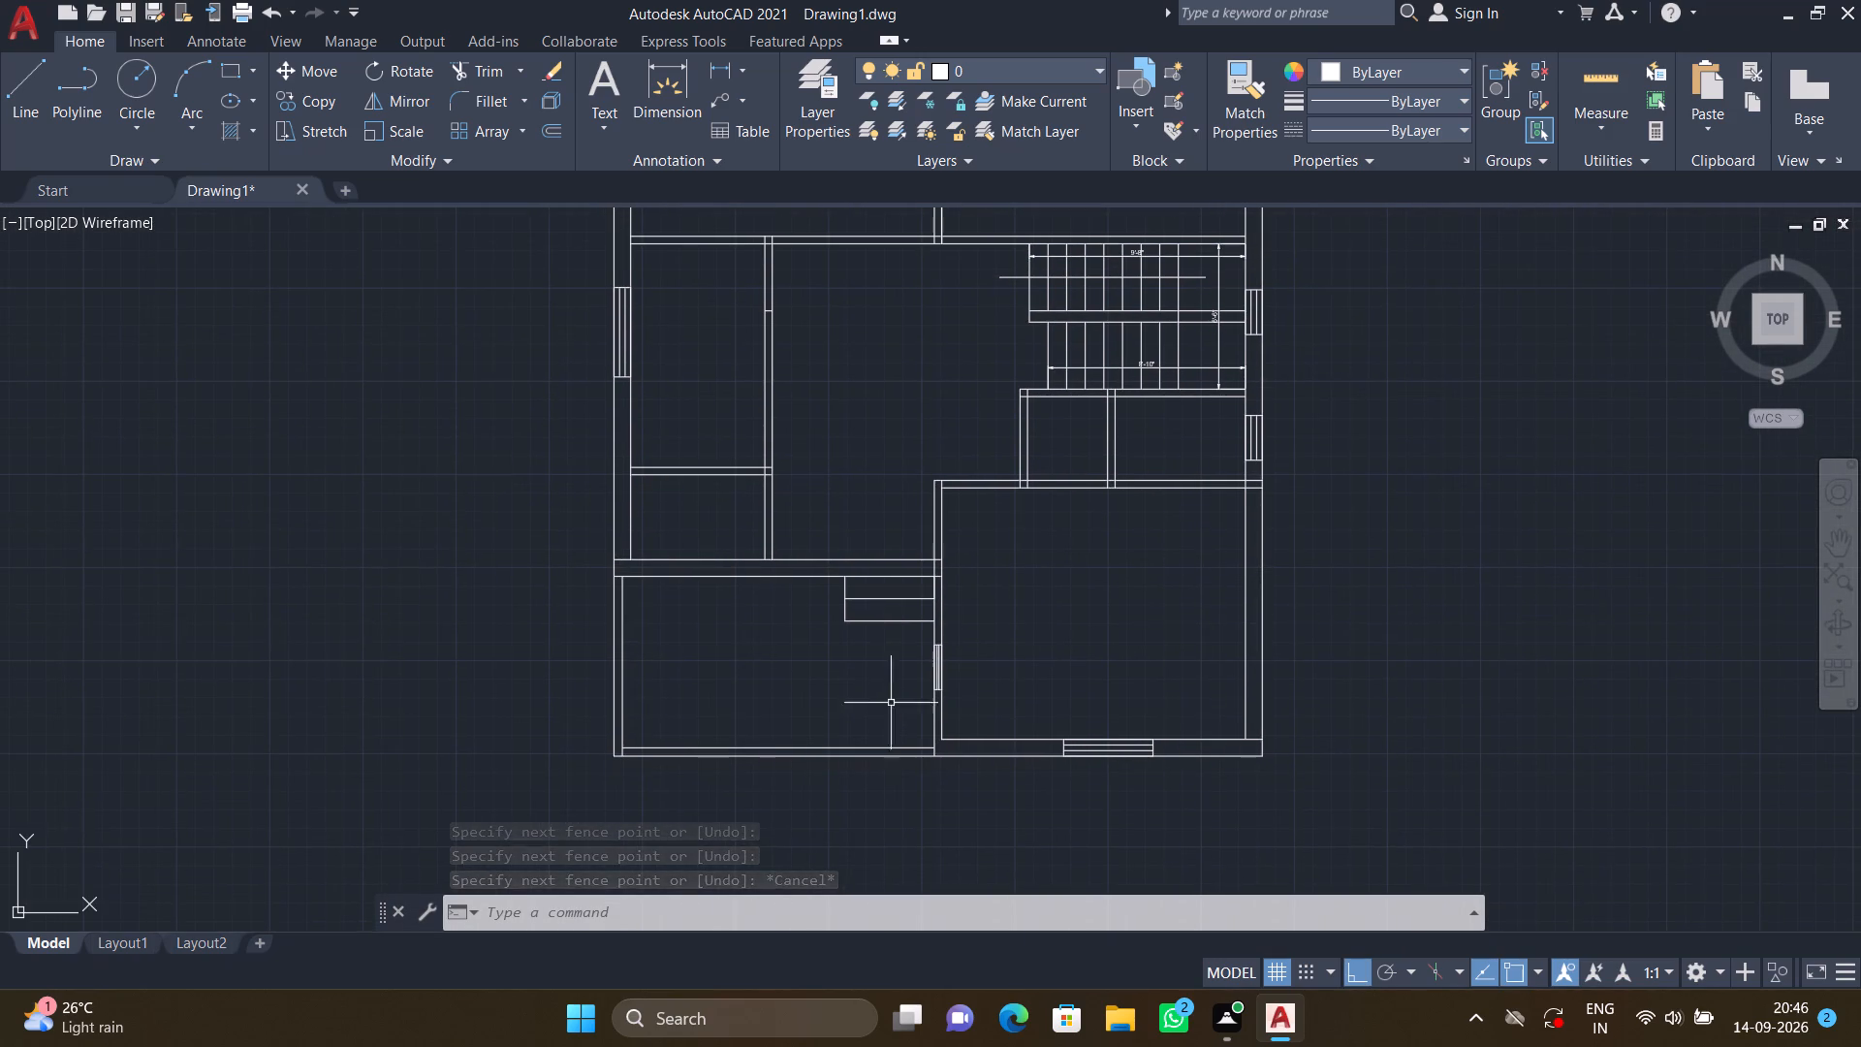
scroll(947, 552, up, 3)
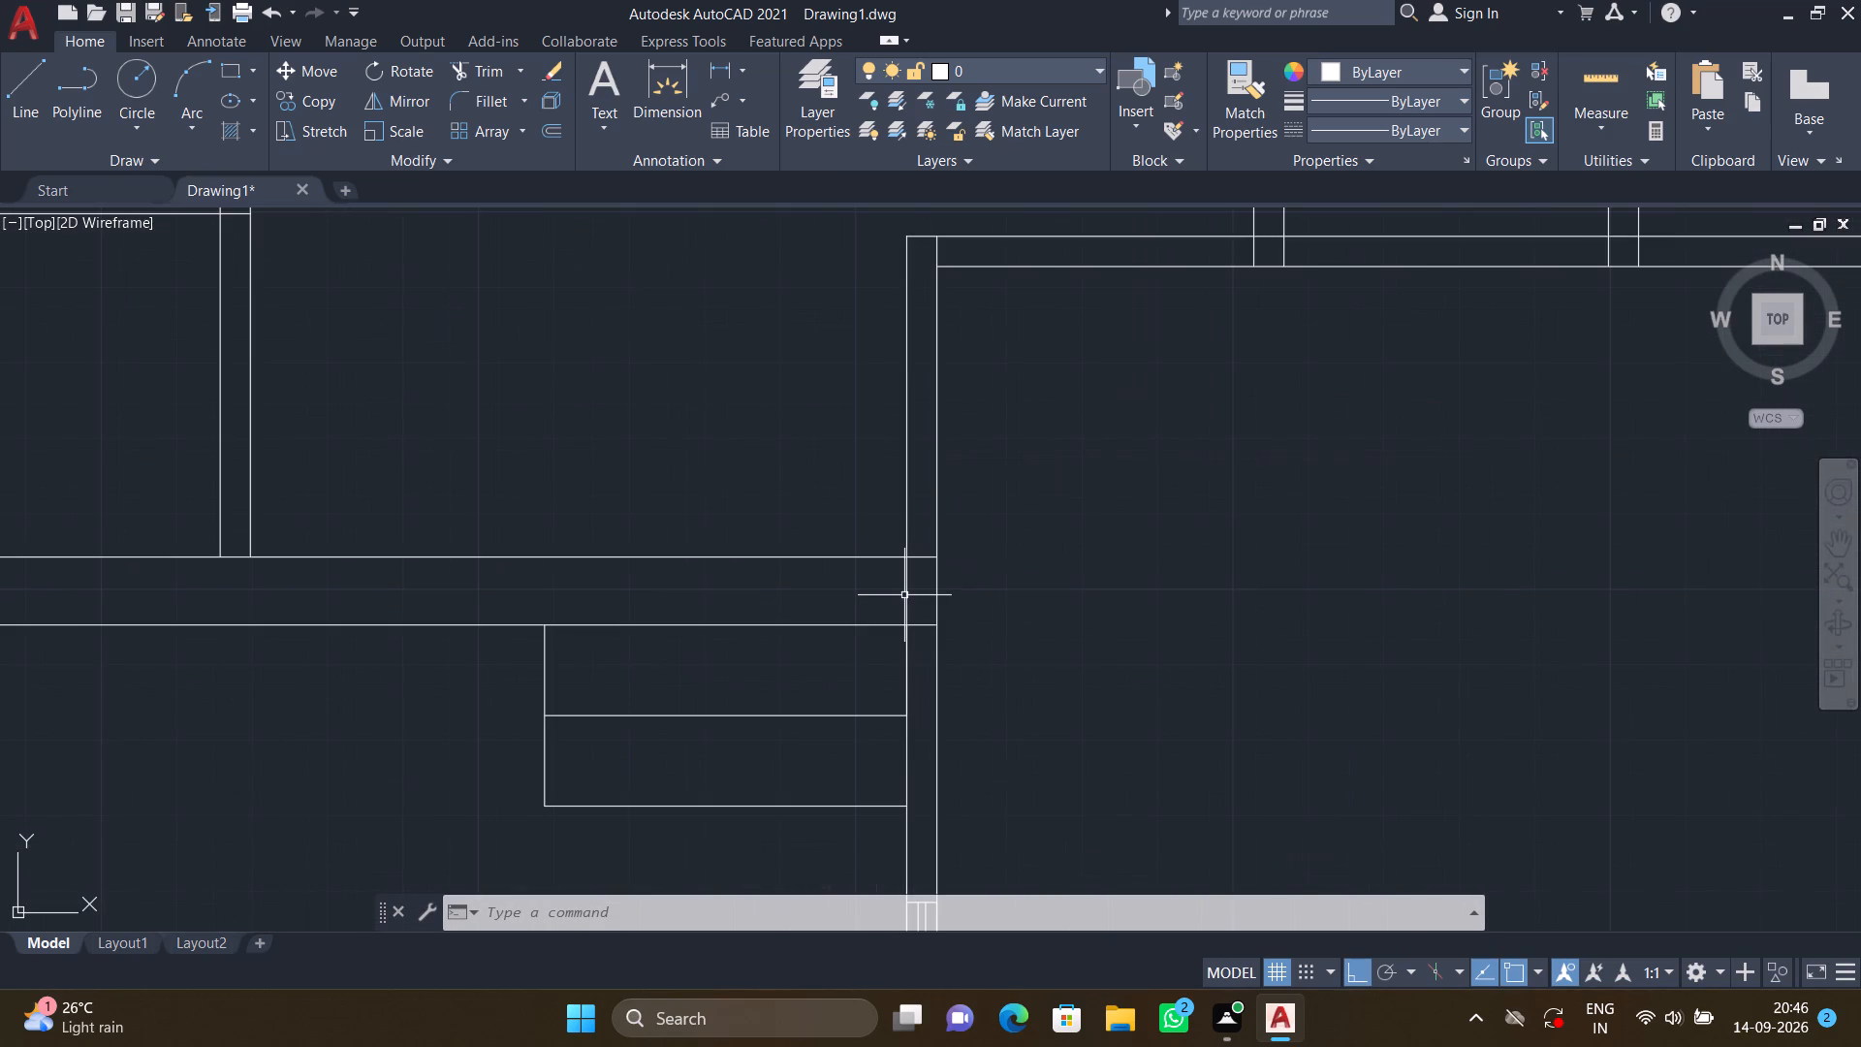
text(TR)
key(Return)
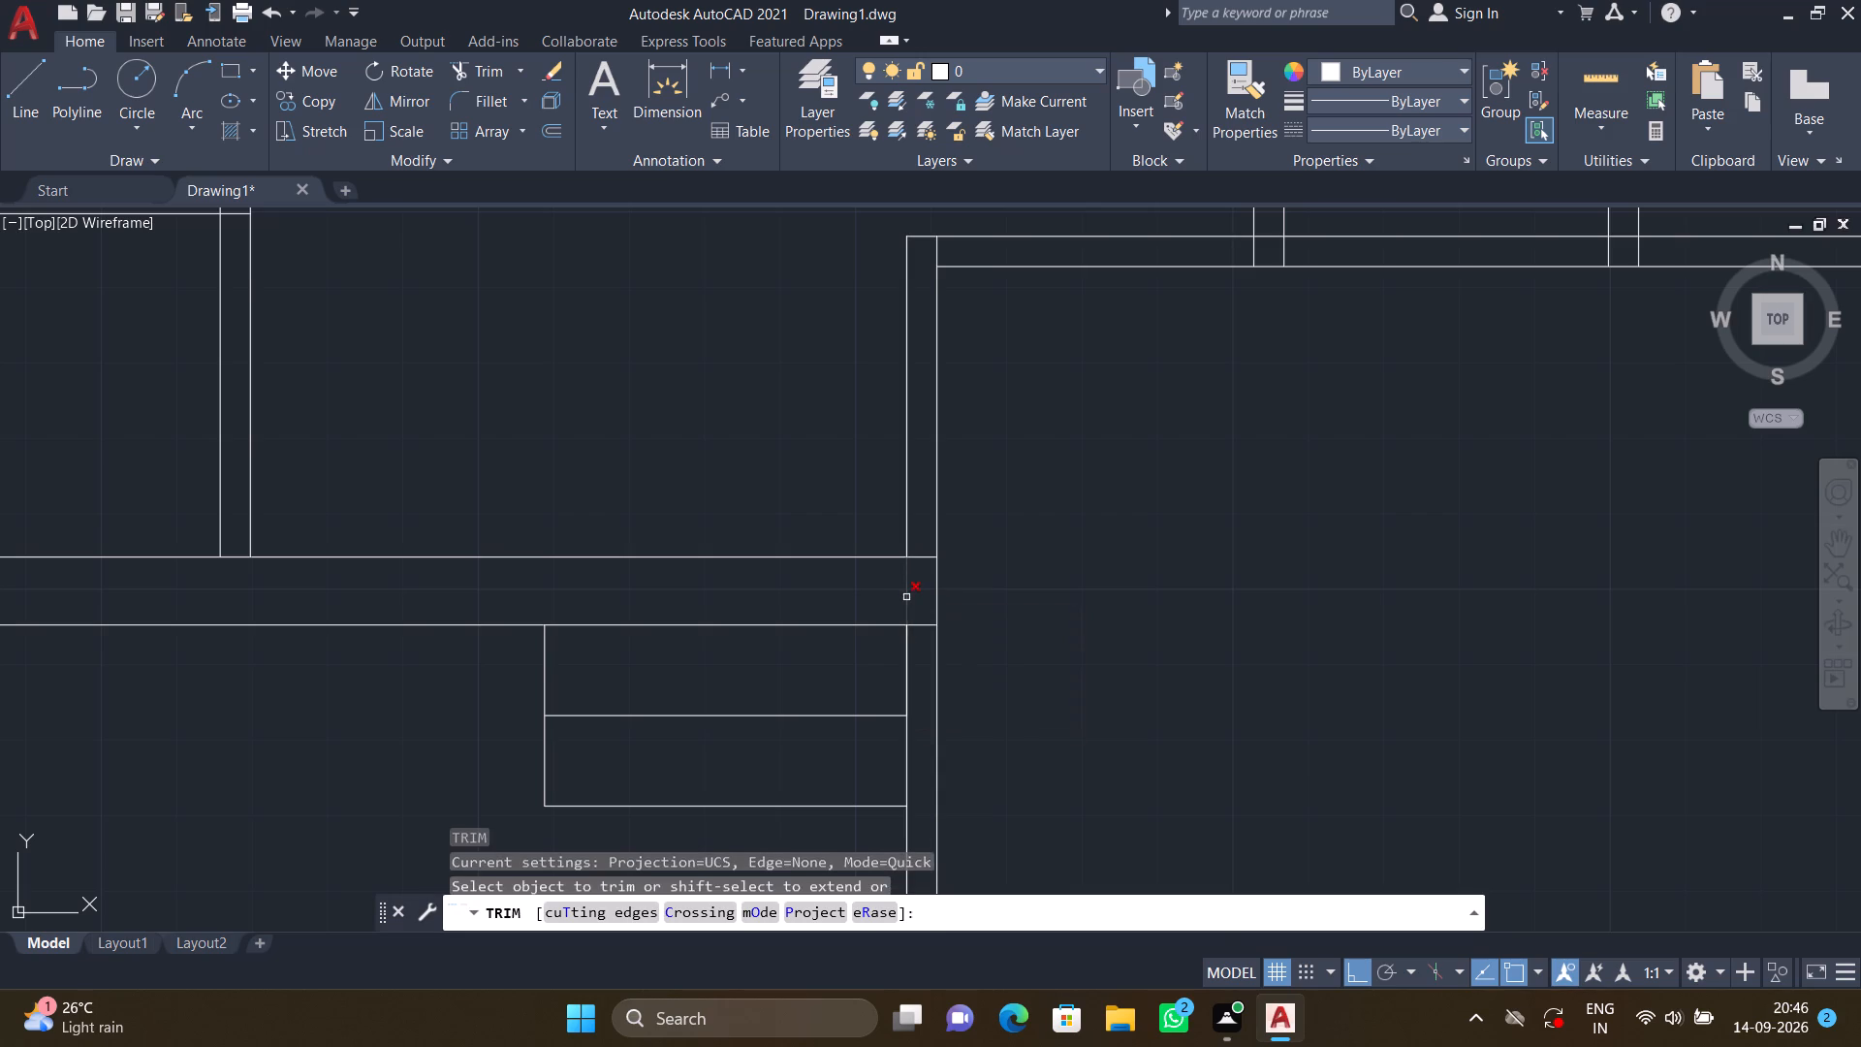
scroll(926, 555, up, 2)
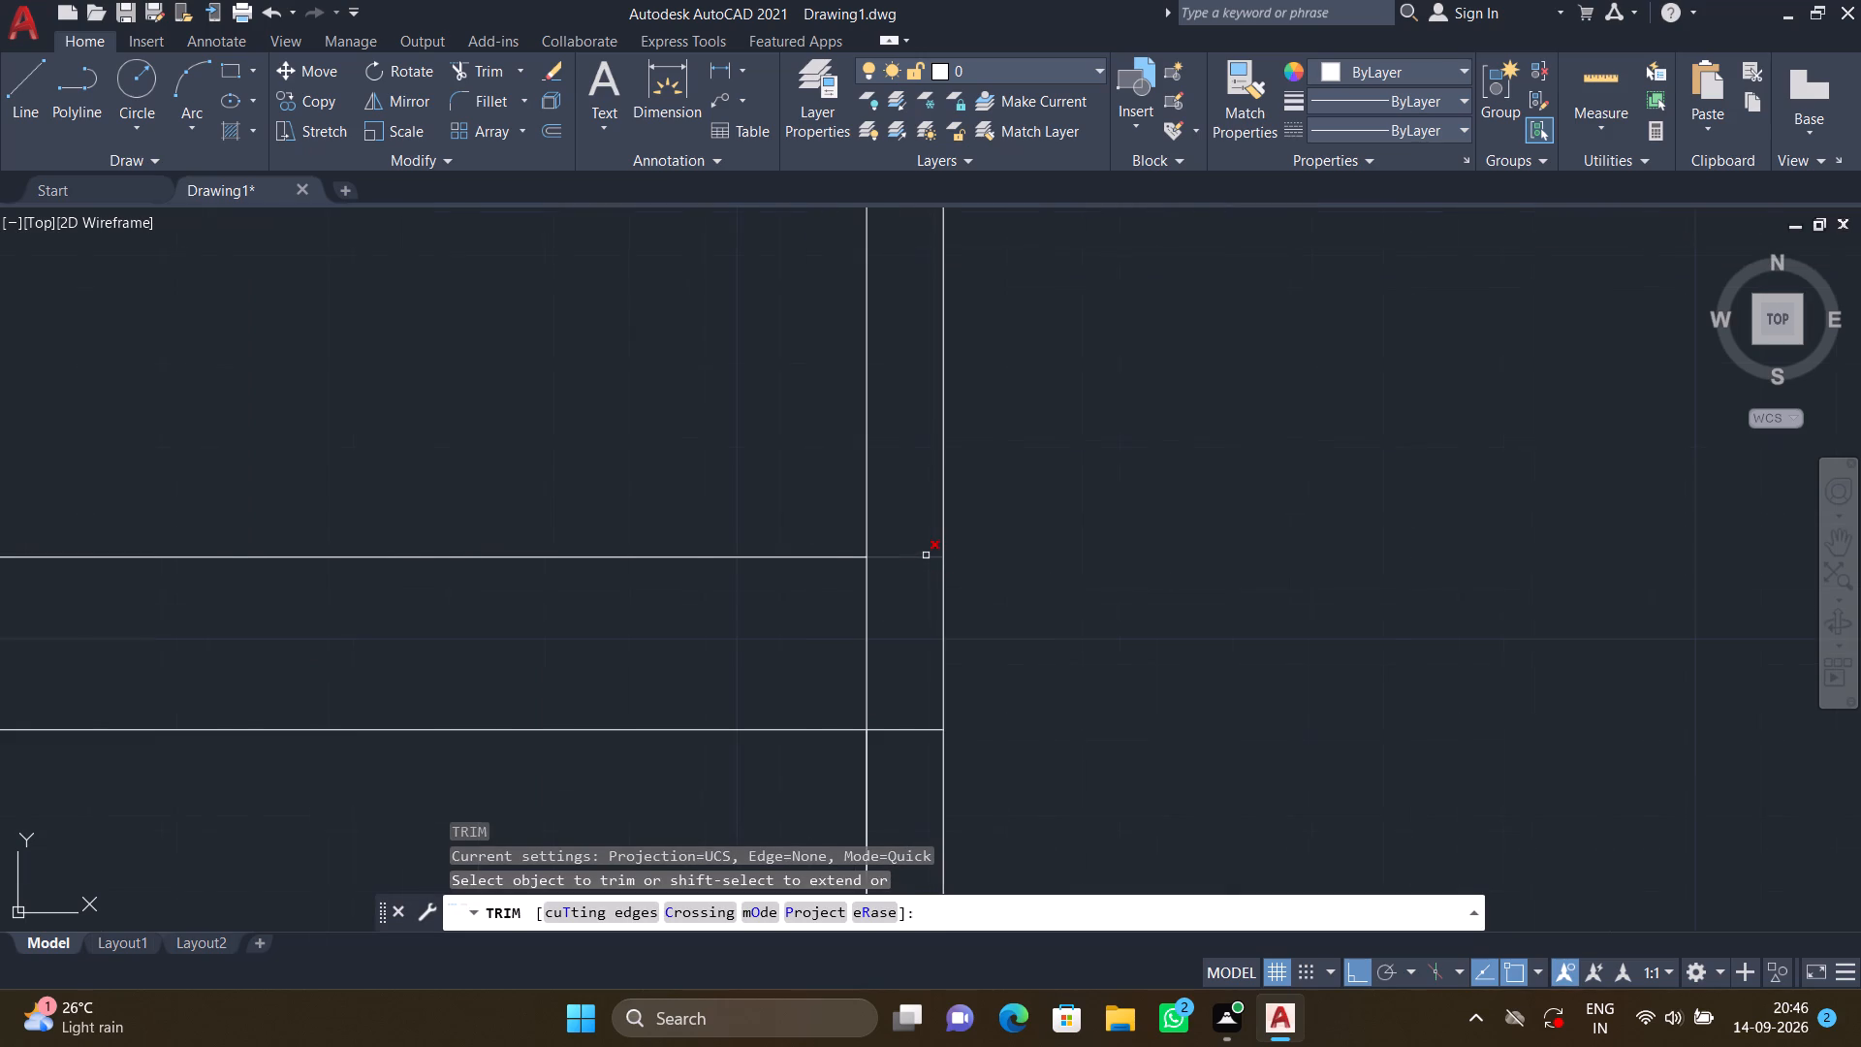
click(882, 518)
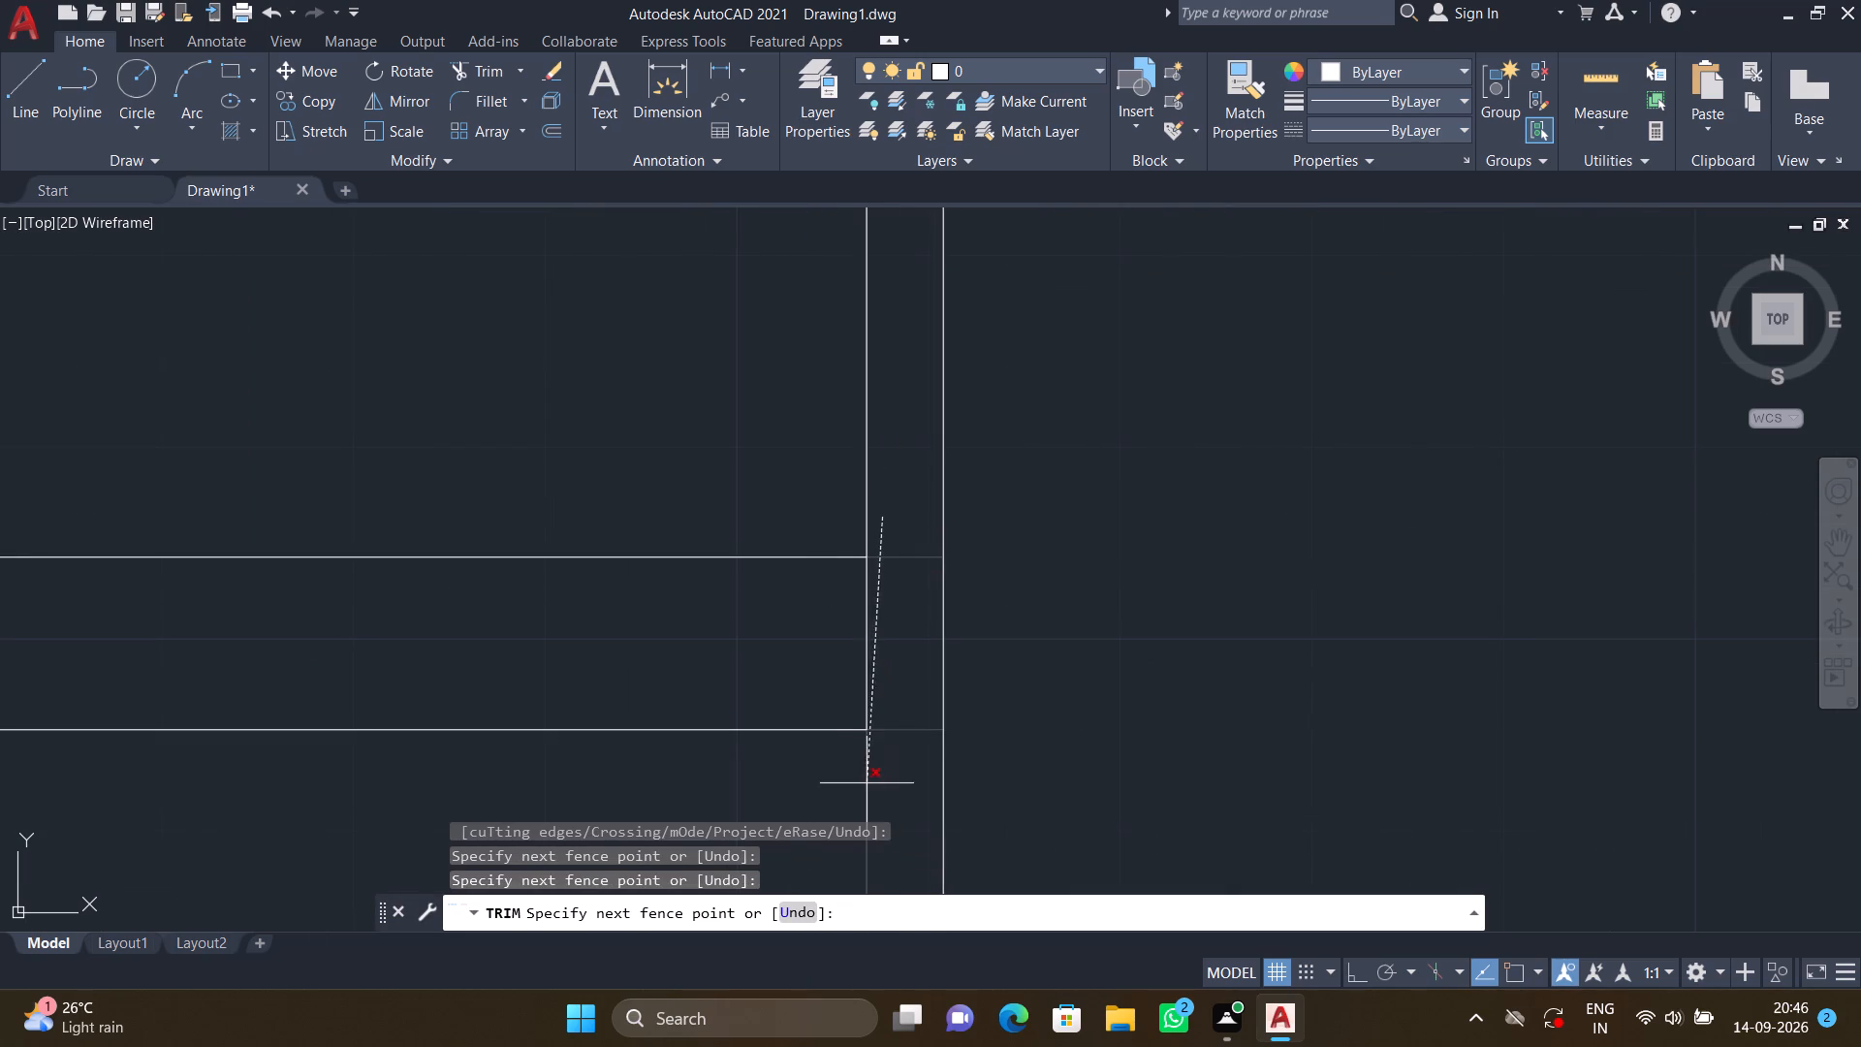
click(898, 771)
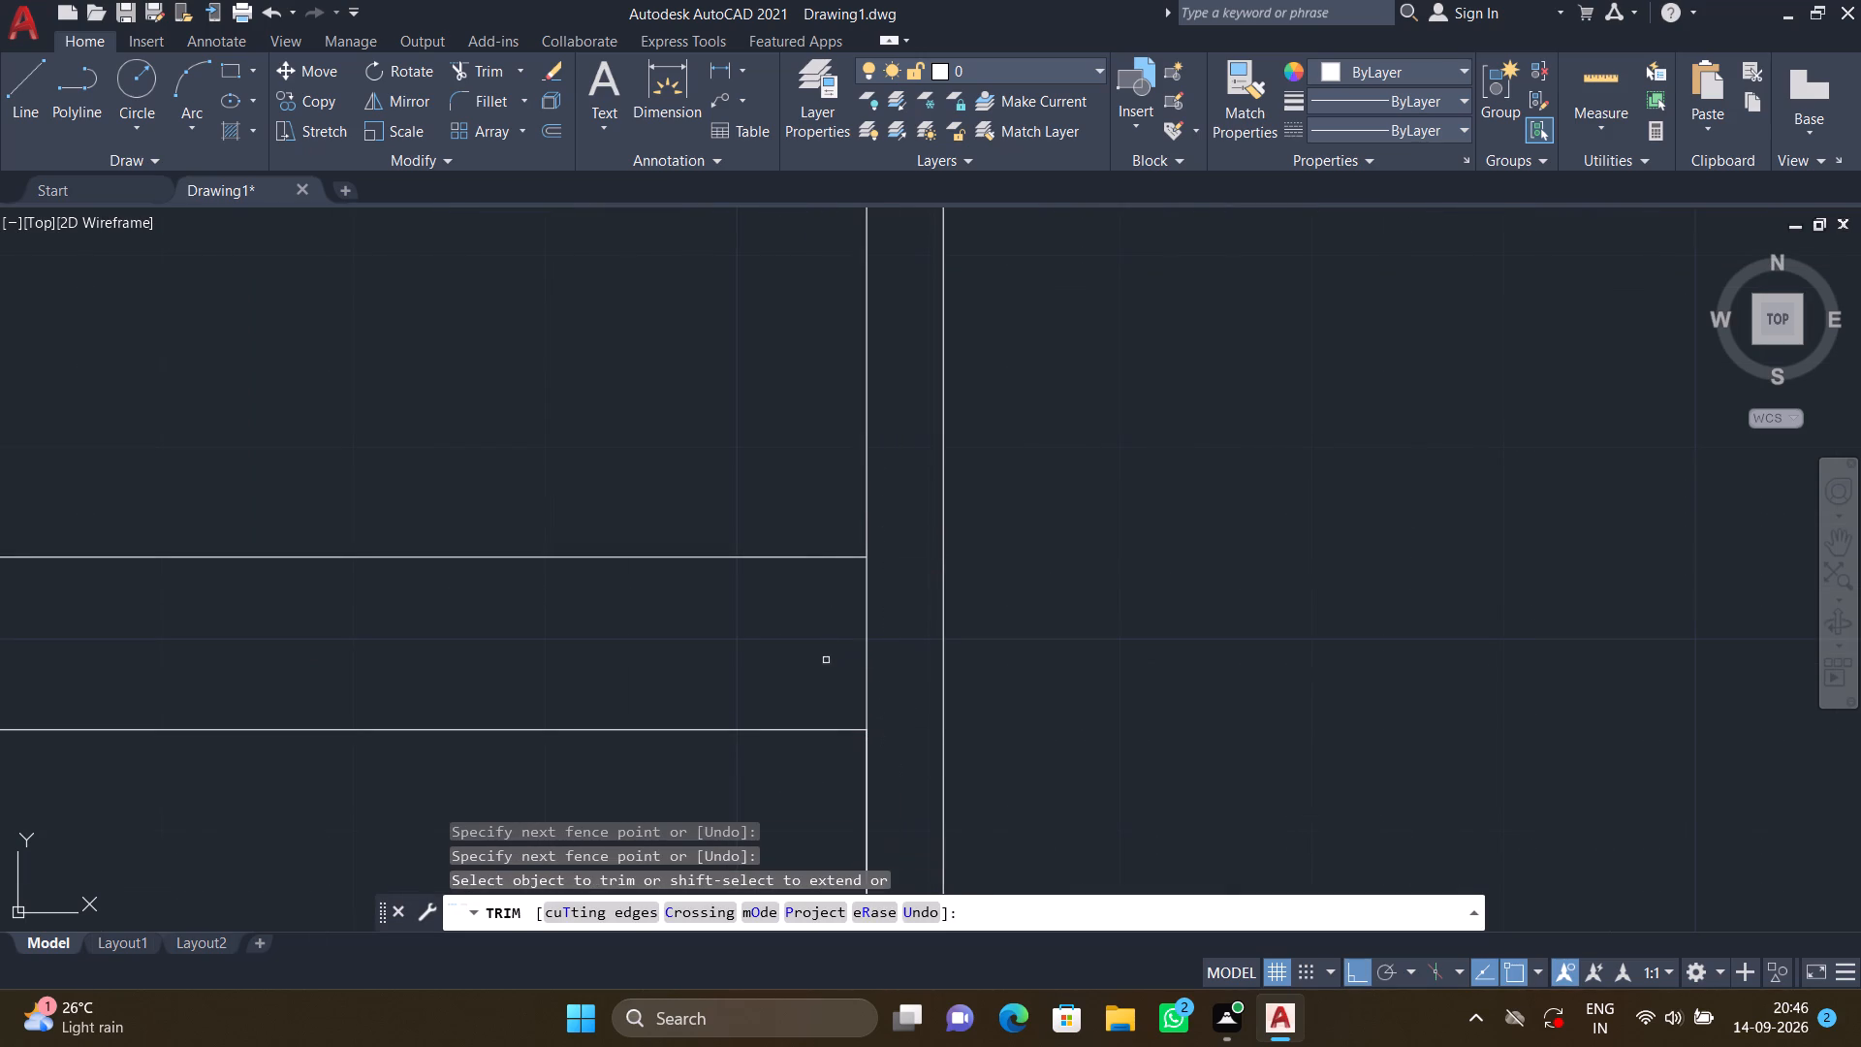
click(827, 660)
click(879, 656)
key(Return)
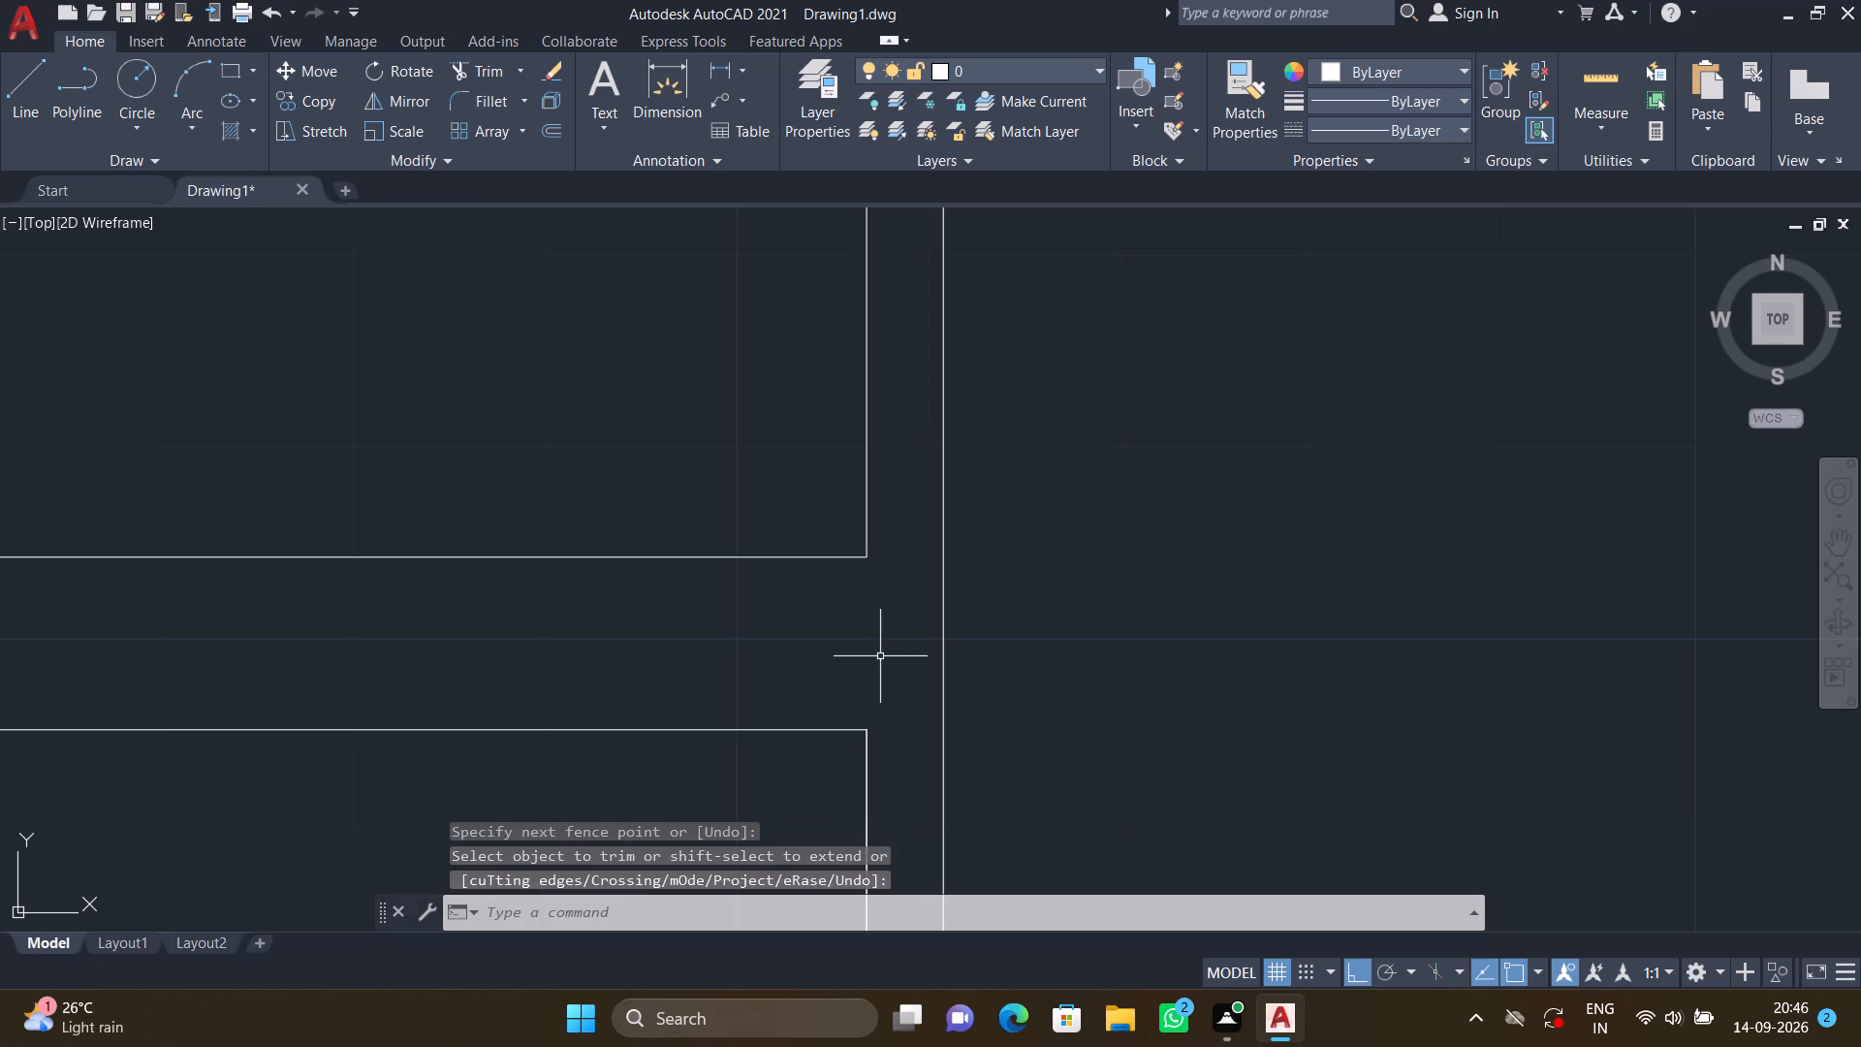
Trim the left small room's left partition lines inside the wall above the bottom-right room, undoing the stray trim of that wall's upper line.
scroll(879, 659, down, 3)
middle_drag(985, 636, 1026, 538)
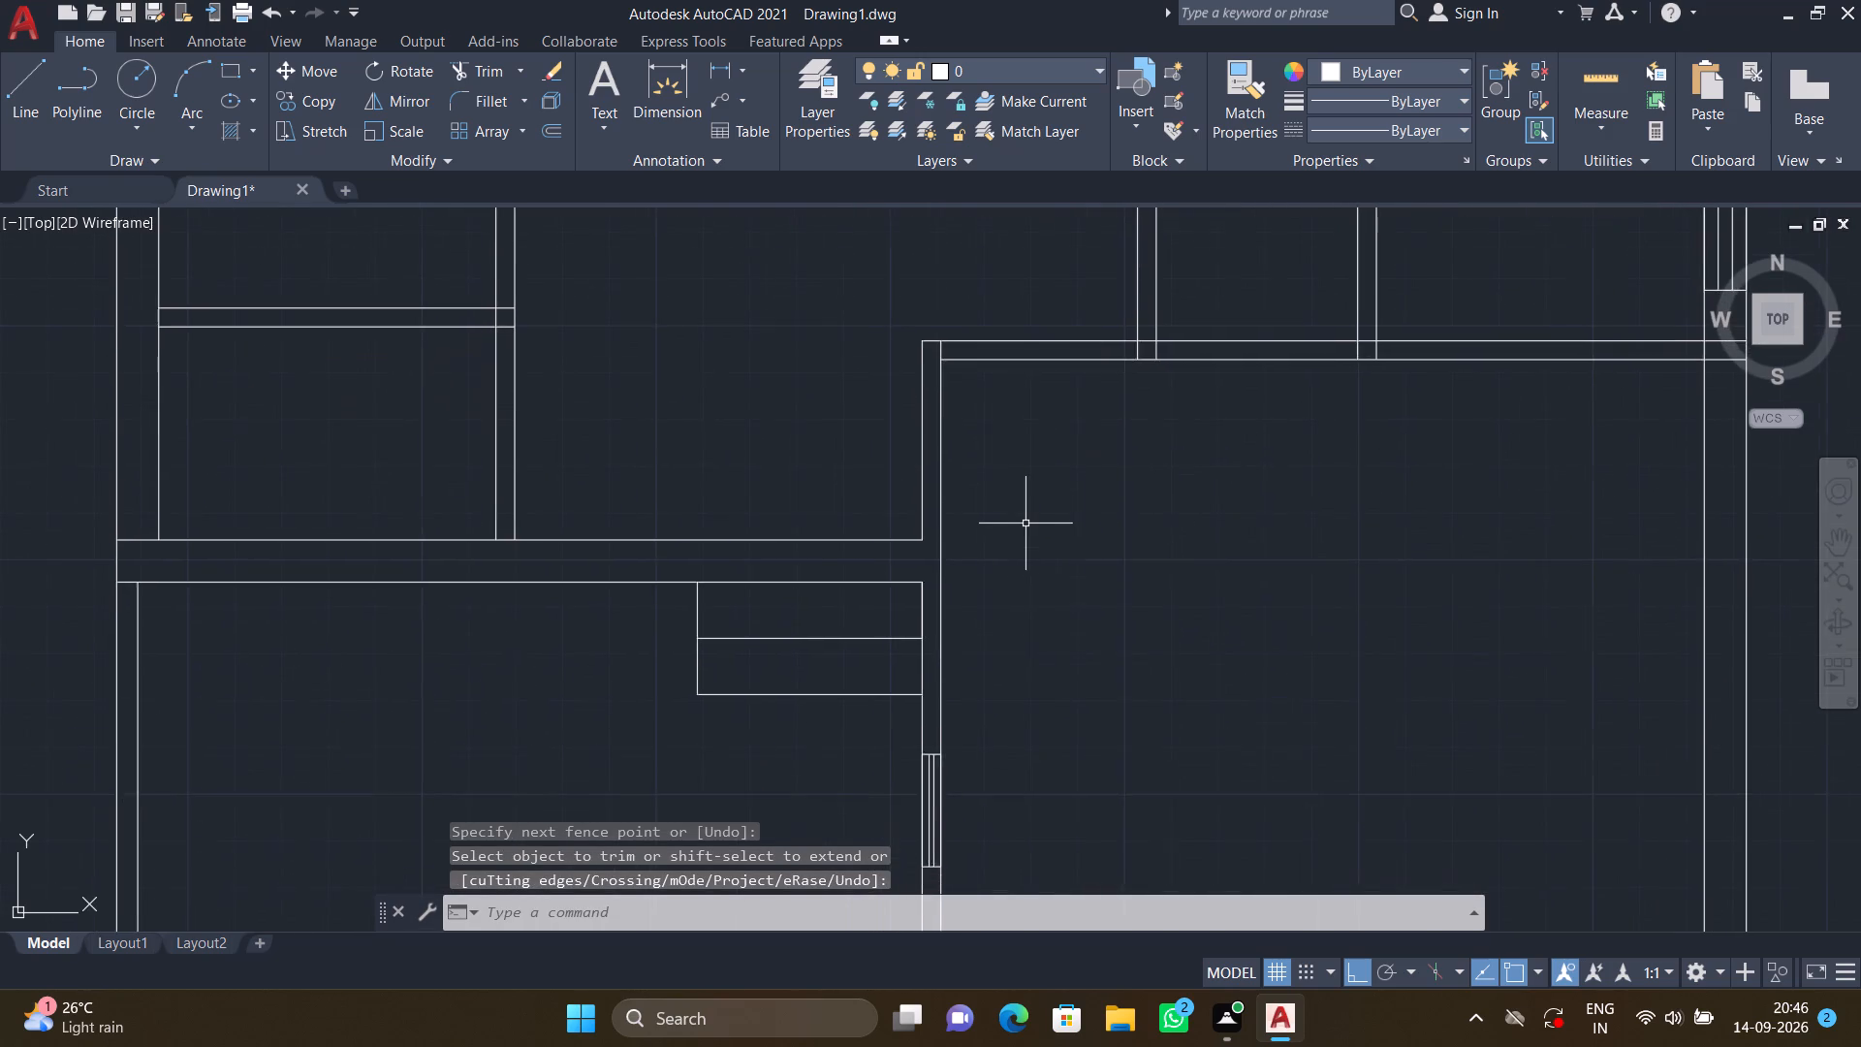
scroll(1025, 523, down, 2)
middle_drag(1025, 523, 1035, 703)
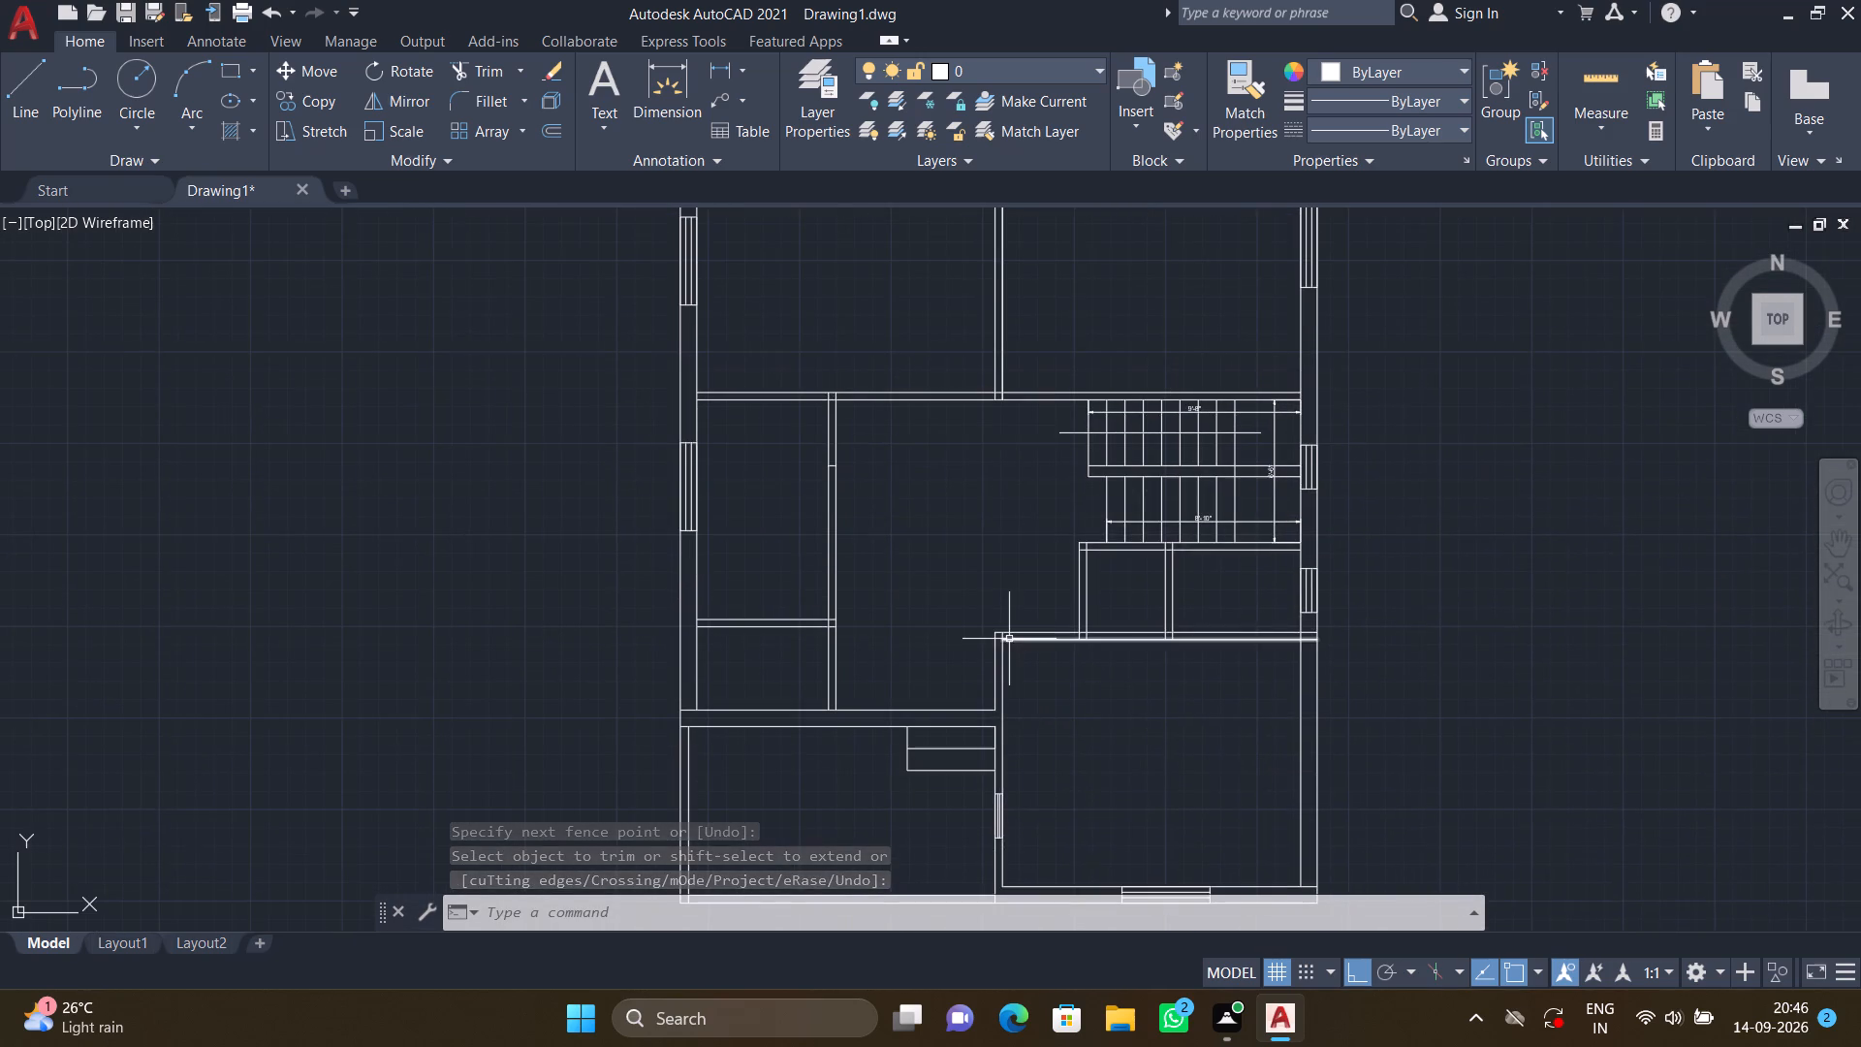
scroll(1015, 630, up, 2)
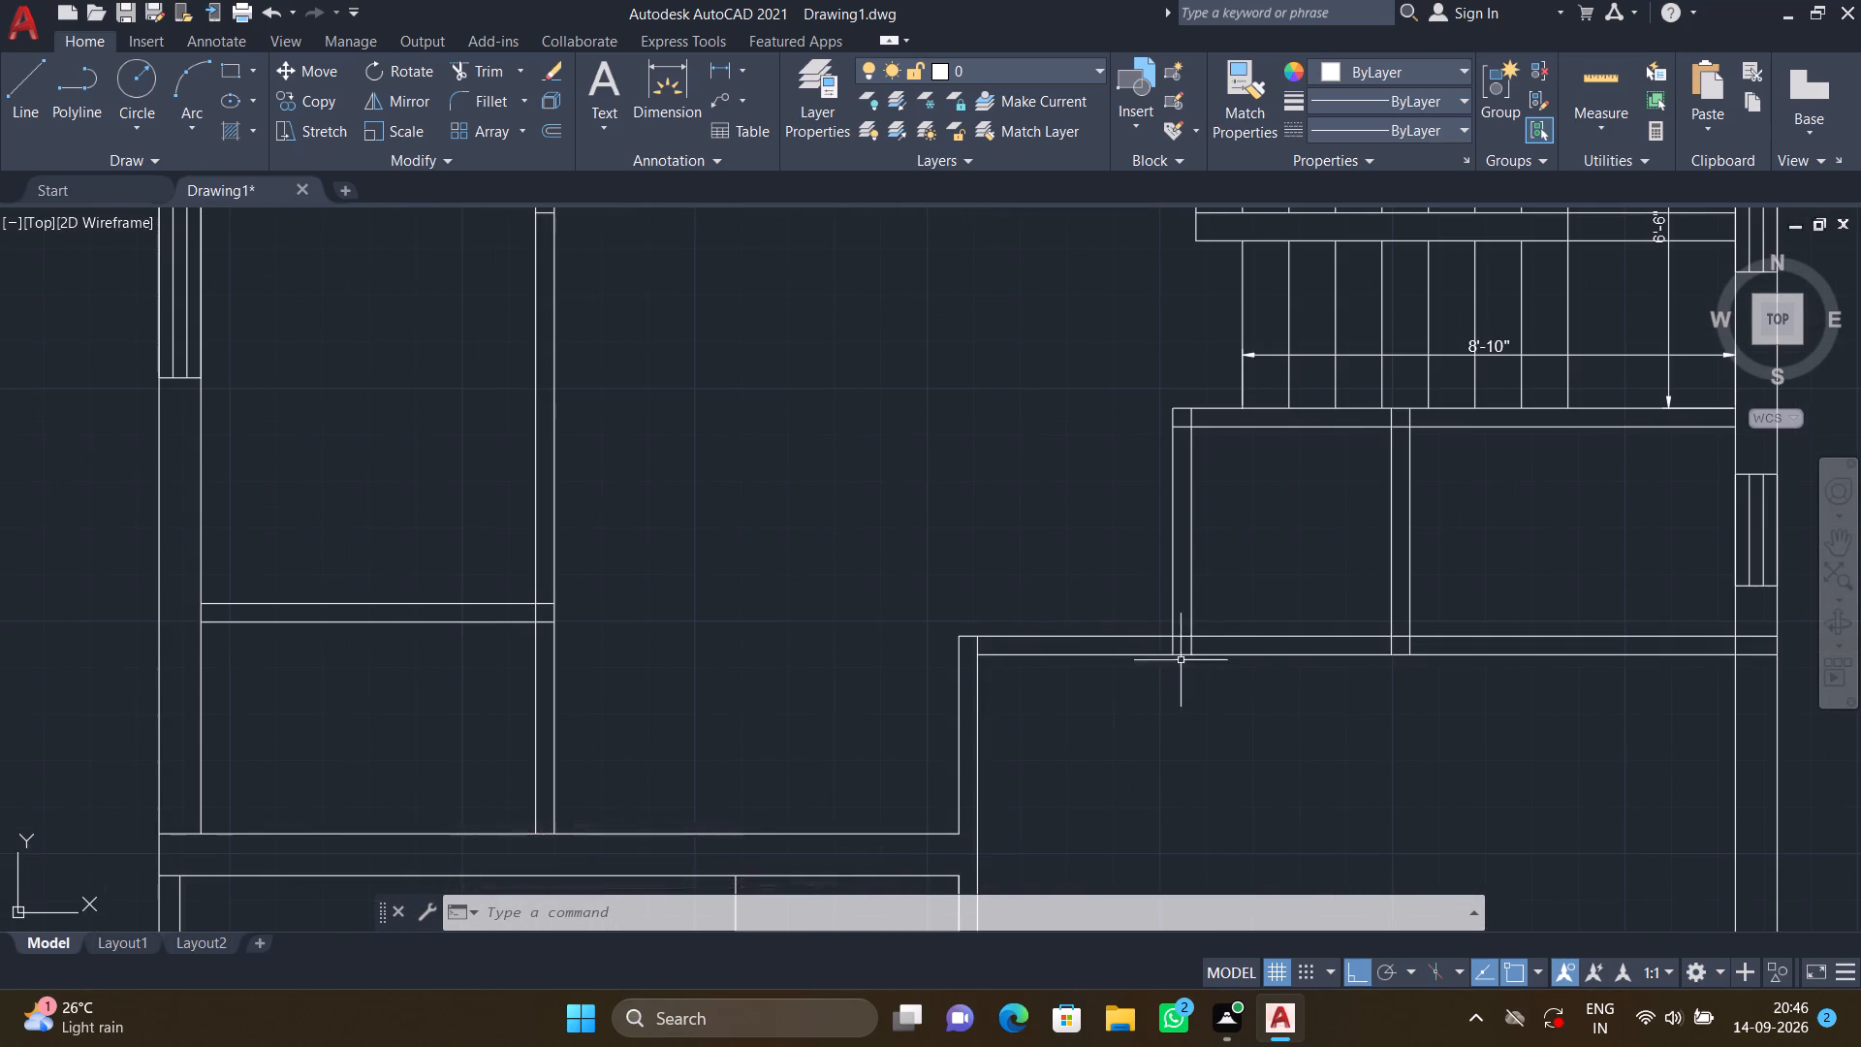
scroll(1185, 646, up, 1)
middle_drag(1167, 636, 937, 475)
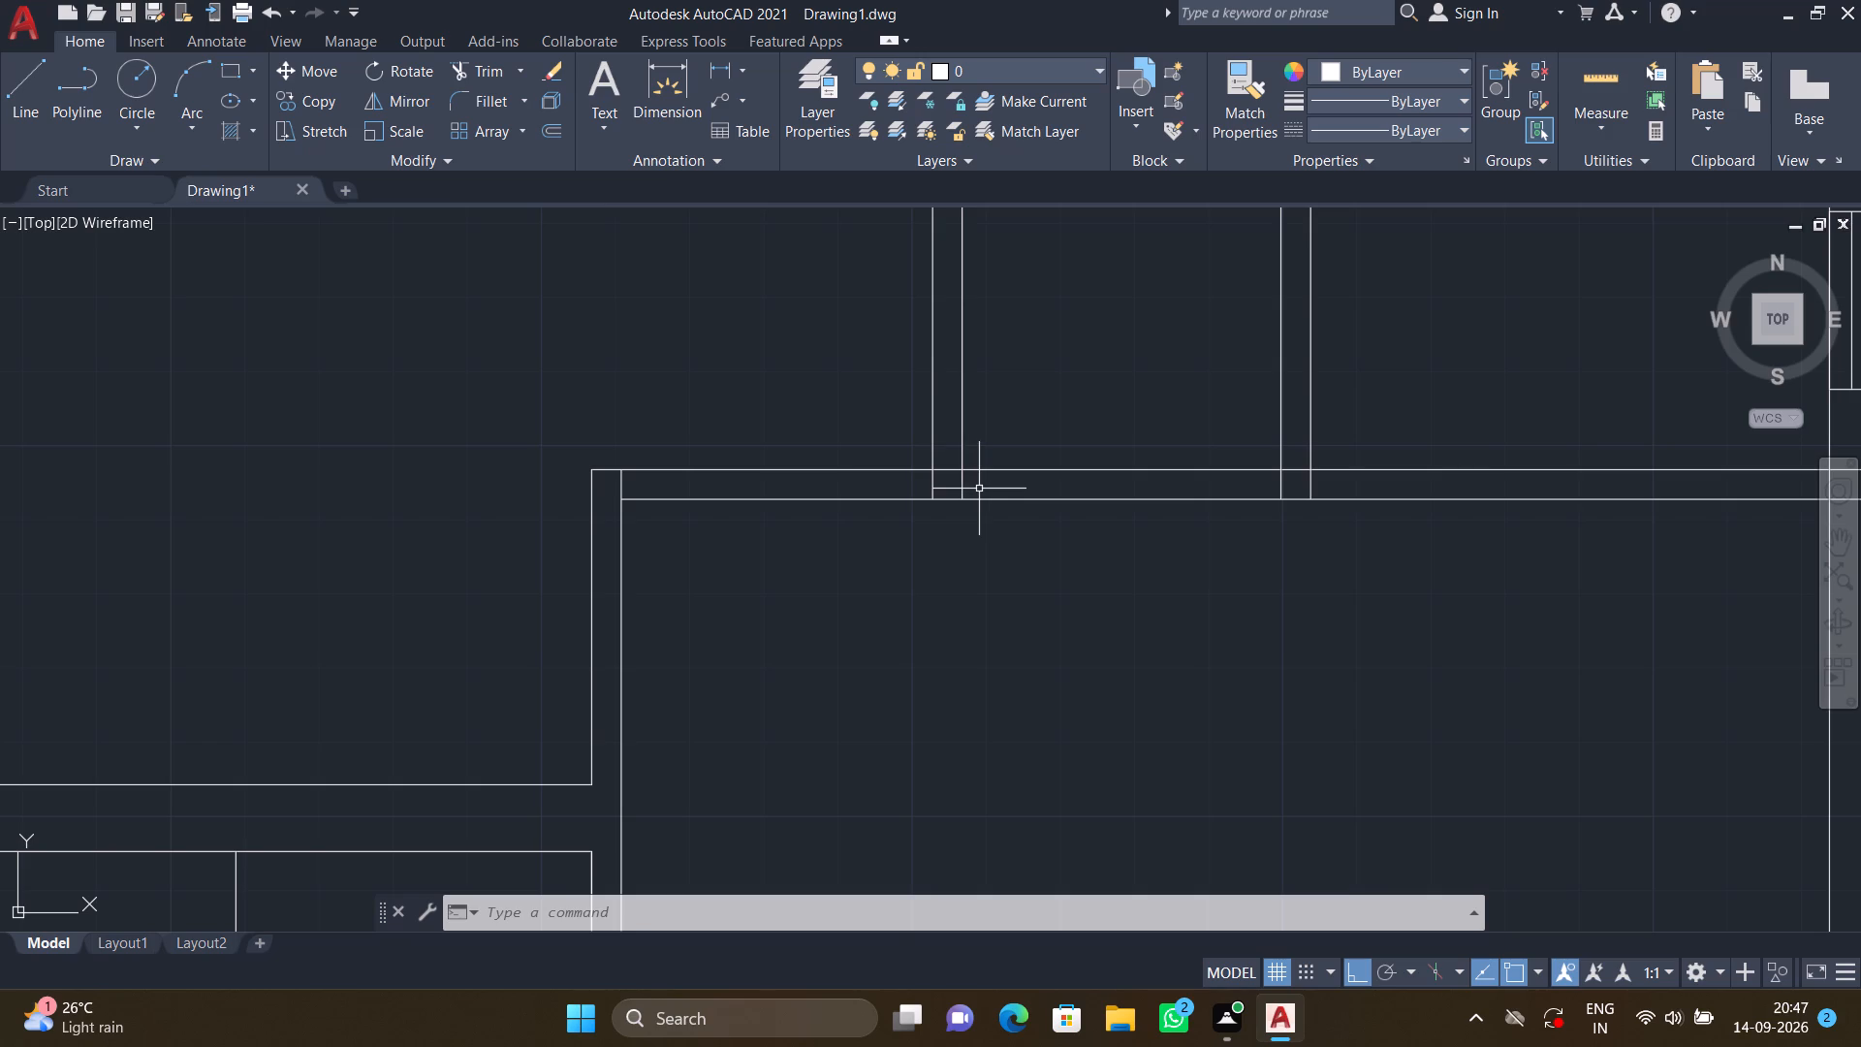
key(t)
key(r)
key(Return)
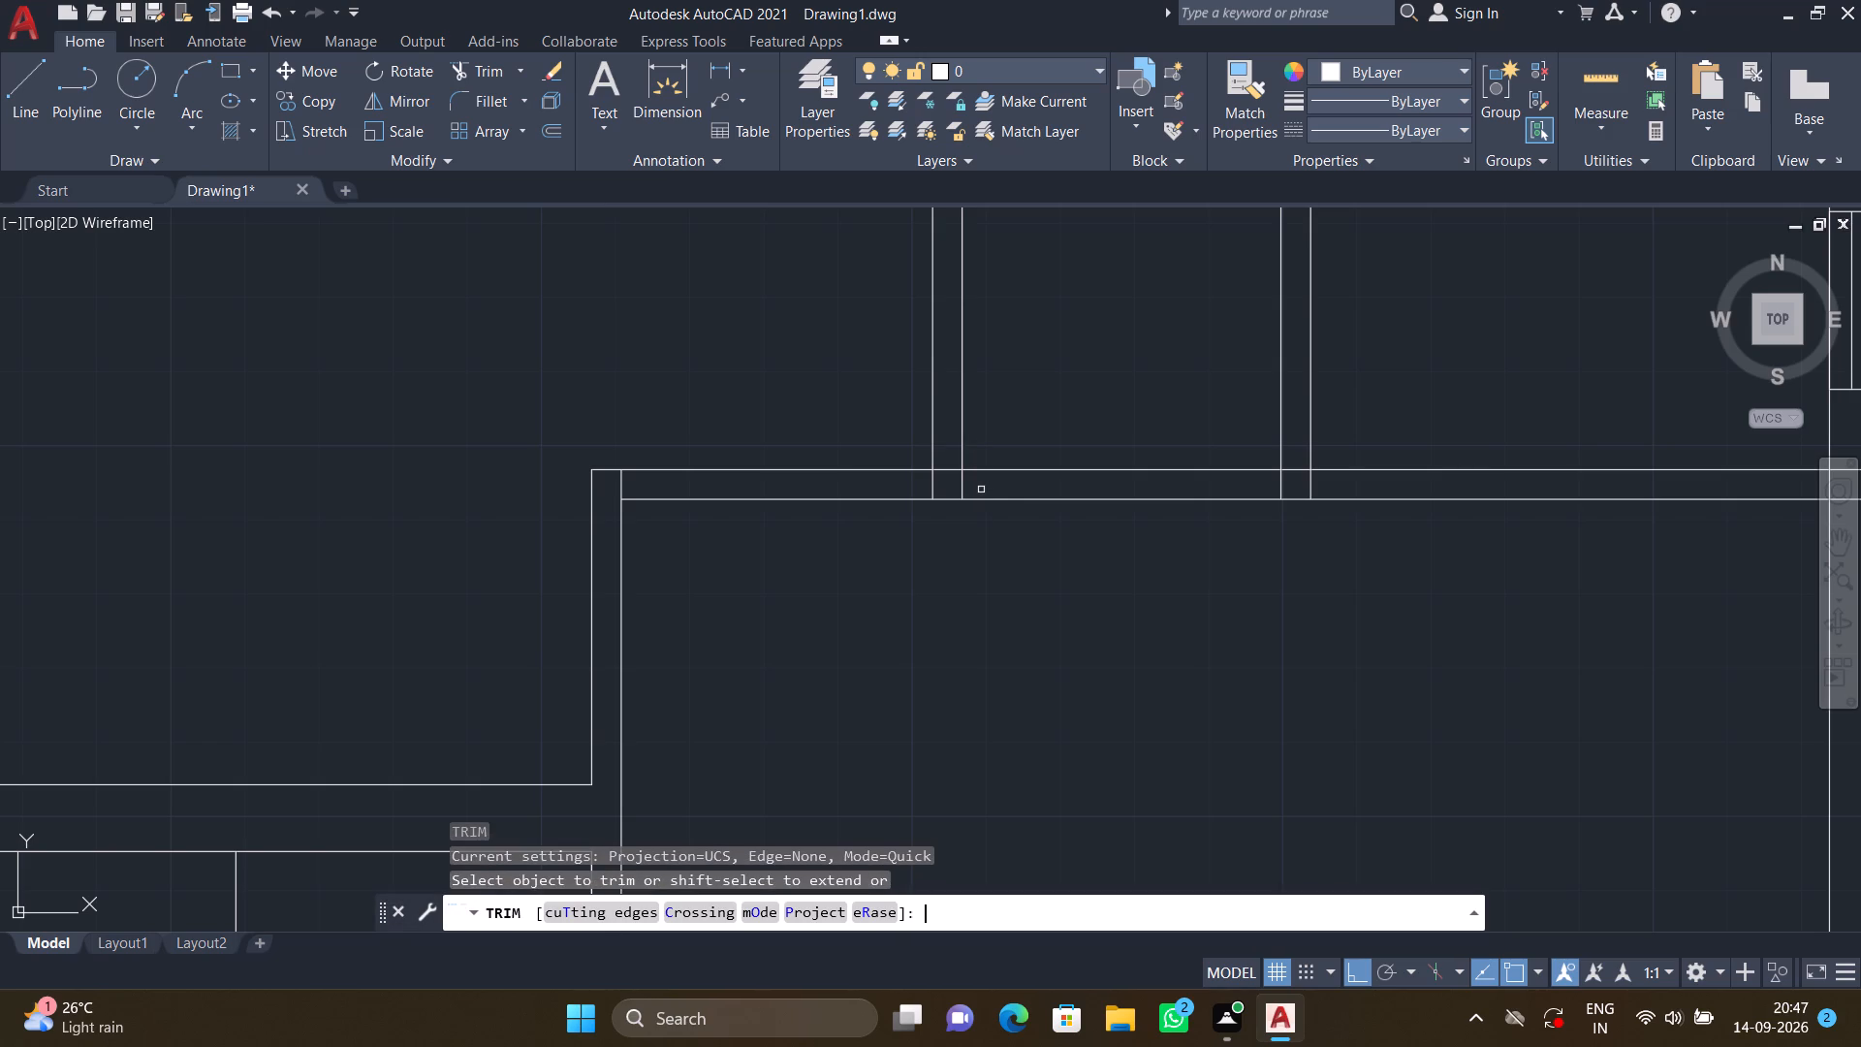
click(904, 473)
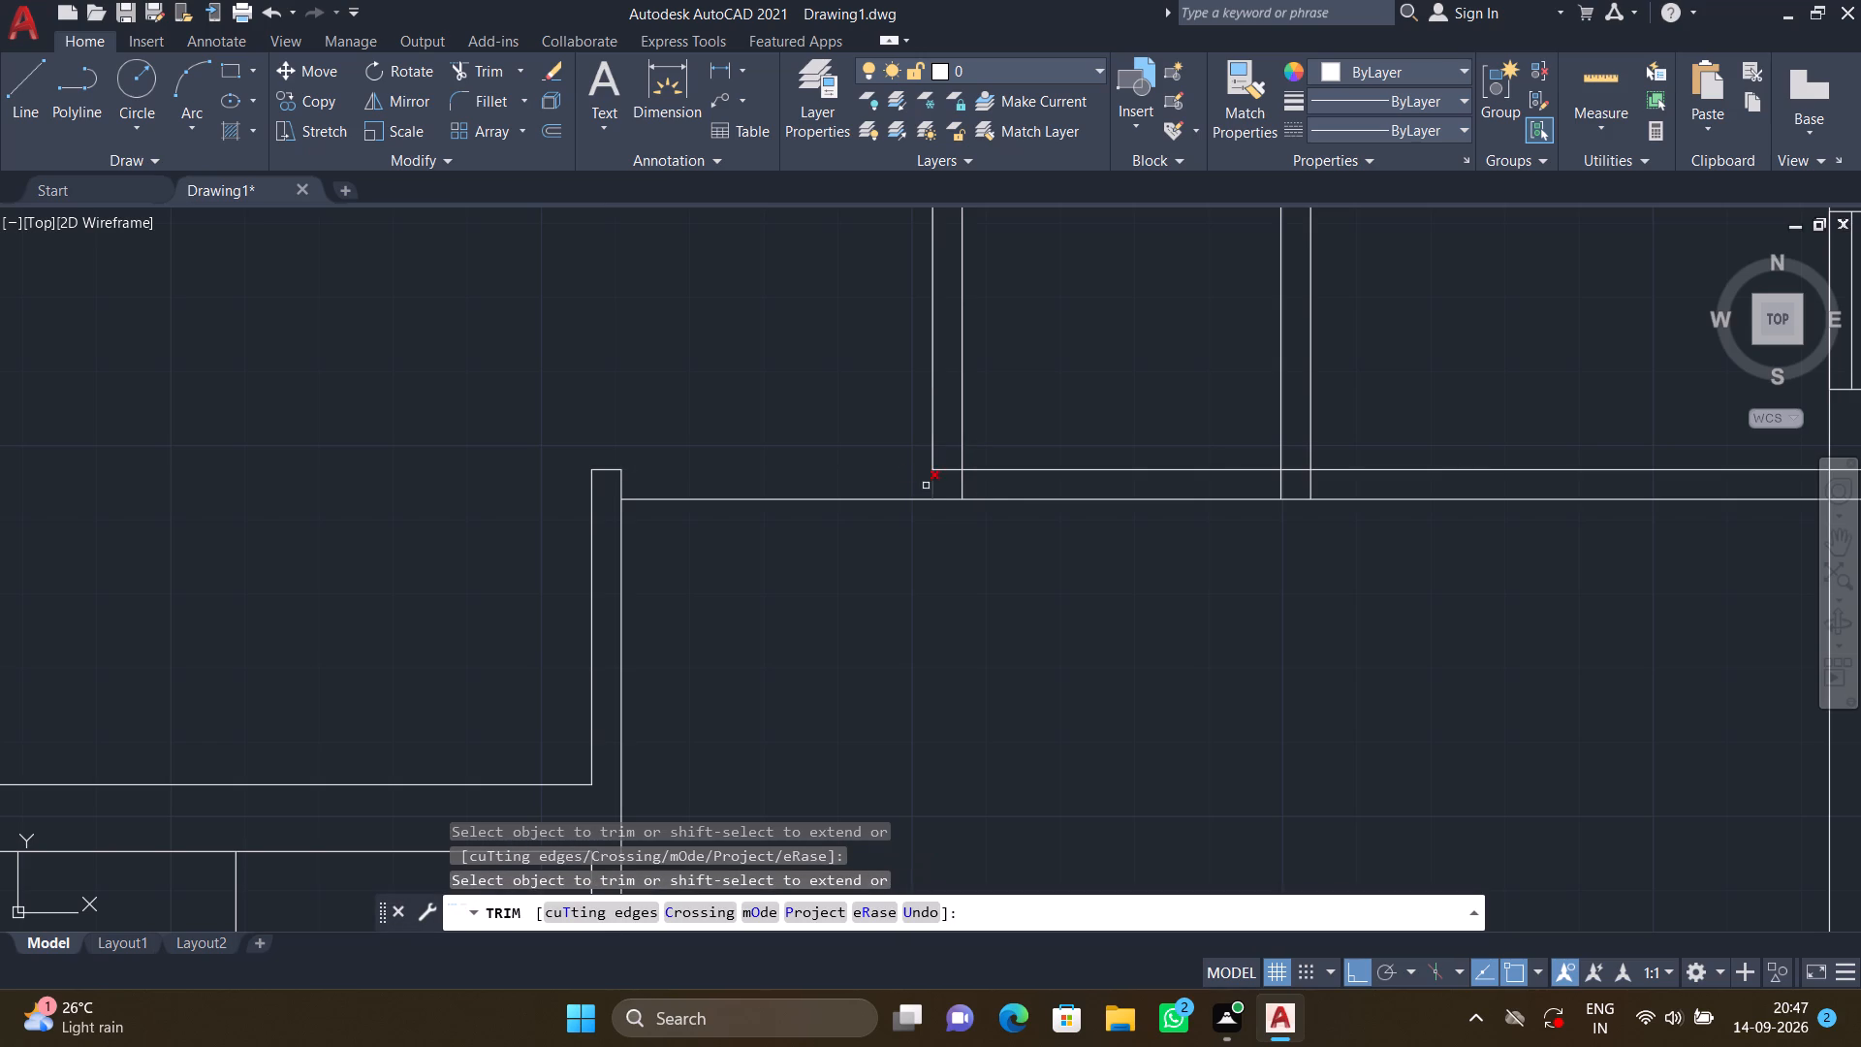
key(ctrl+z)
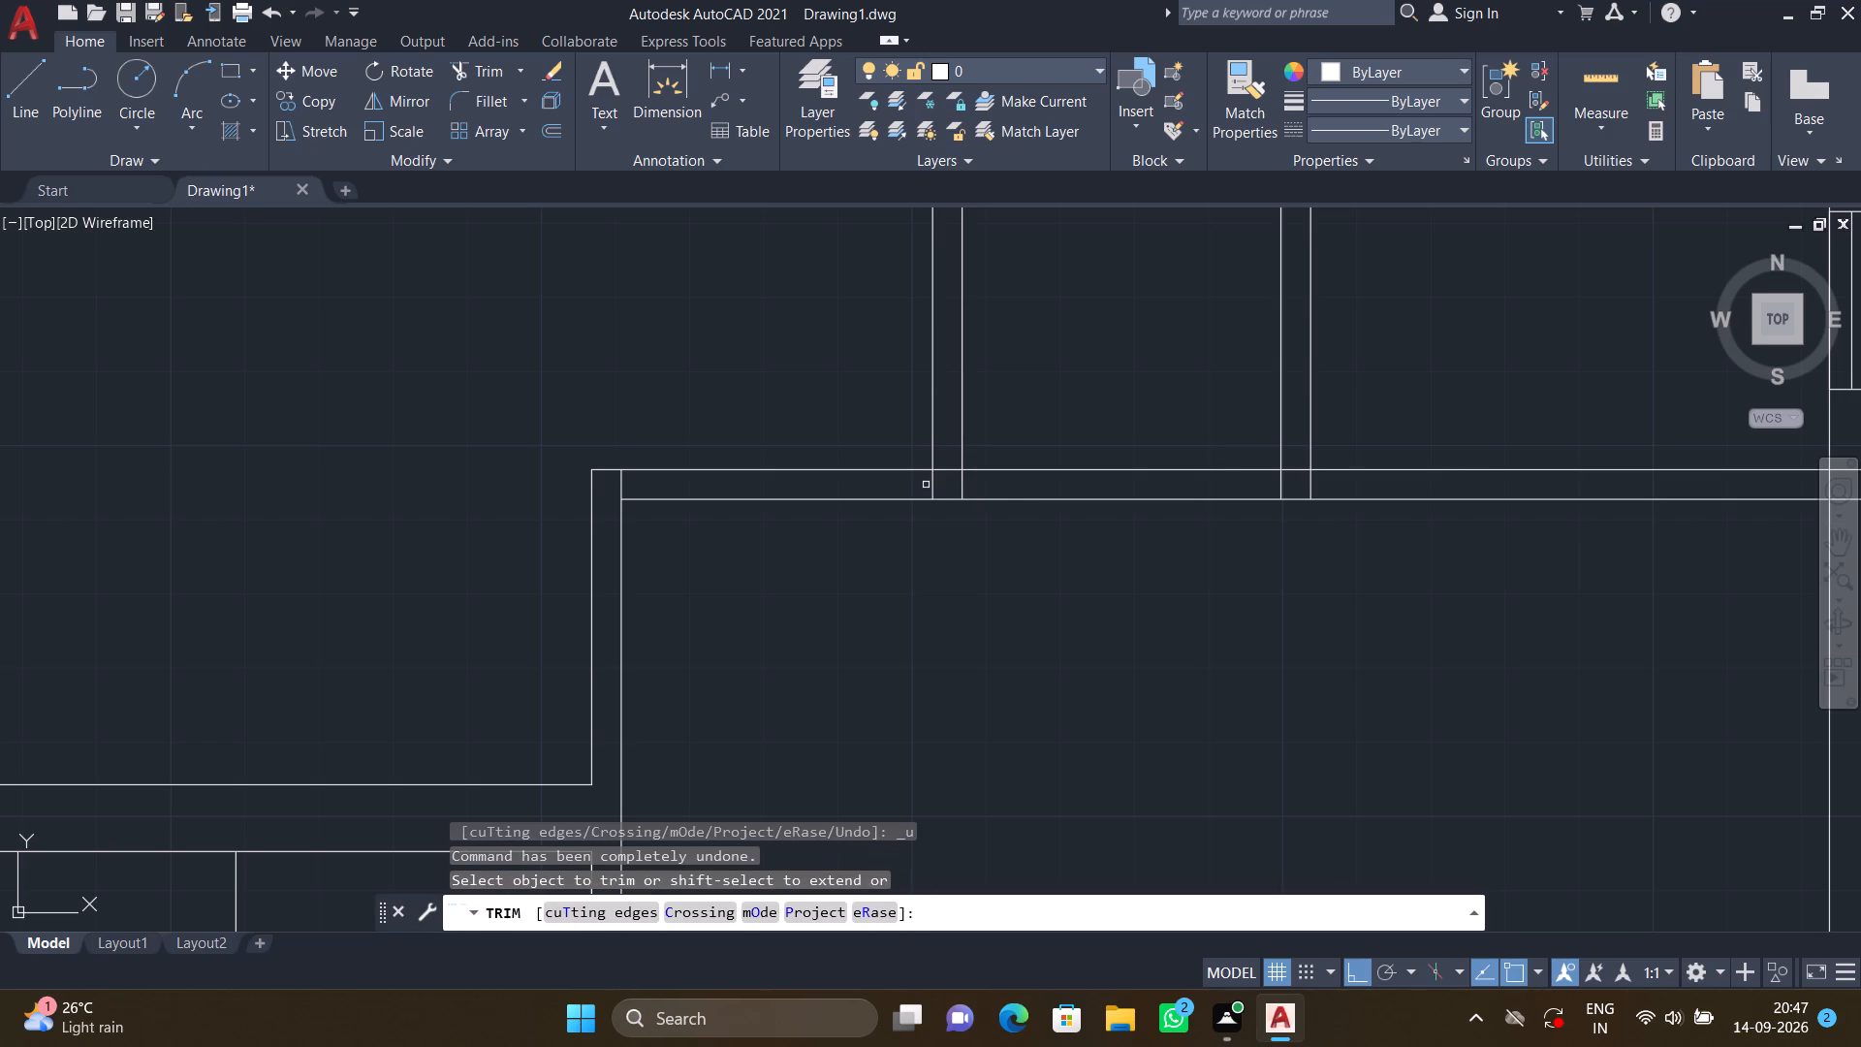
scroll(926, 485, up, 2)
click(917, 478)
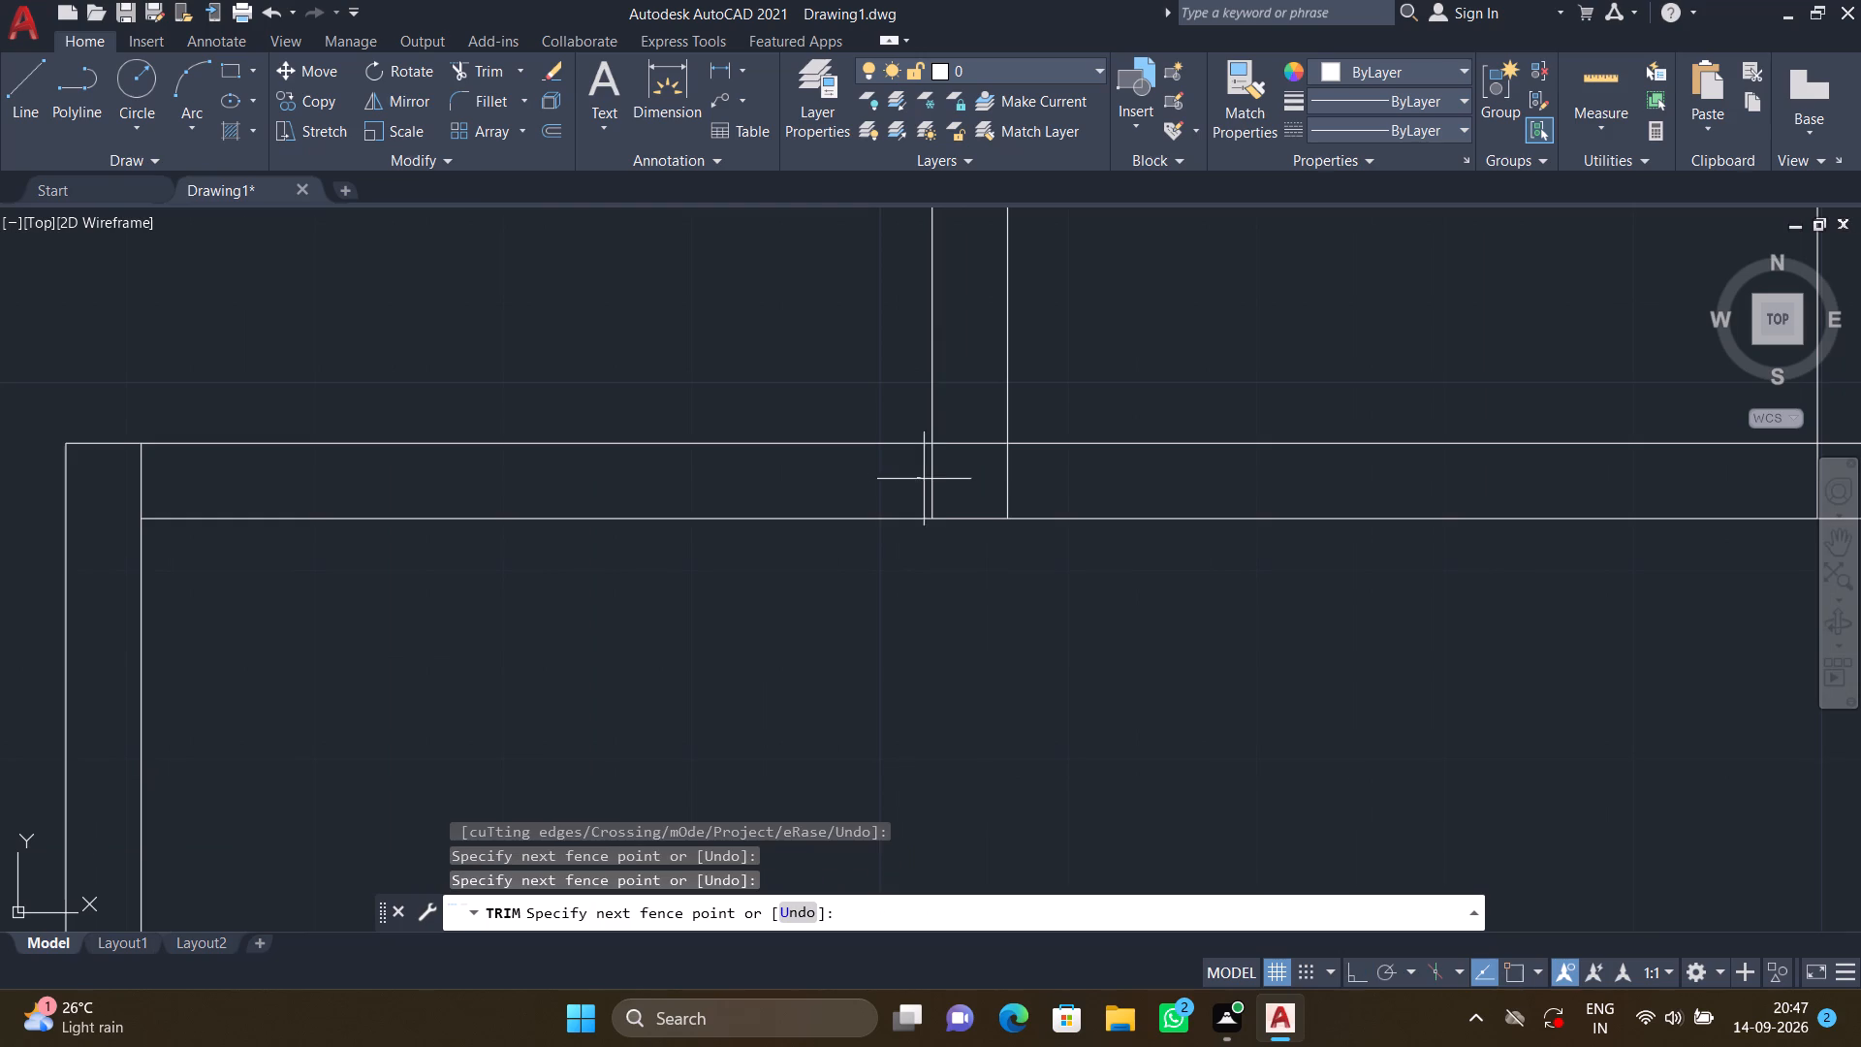
click(1054, 488)
Trim the two lines of the partition between the small rooms where they run into the wall above the bottom-right room.
scroll(1092, 488, down, 2)
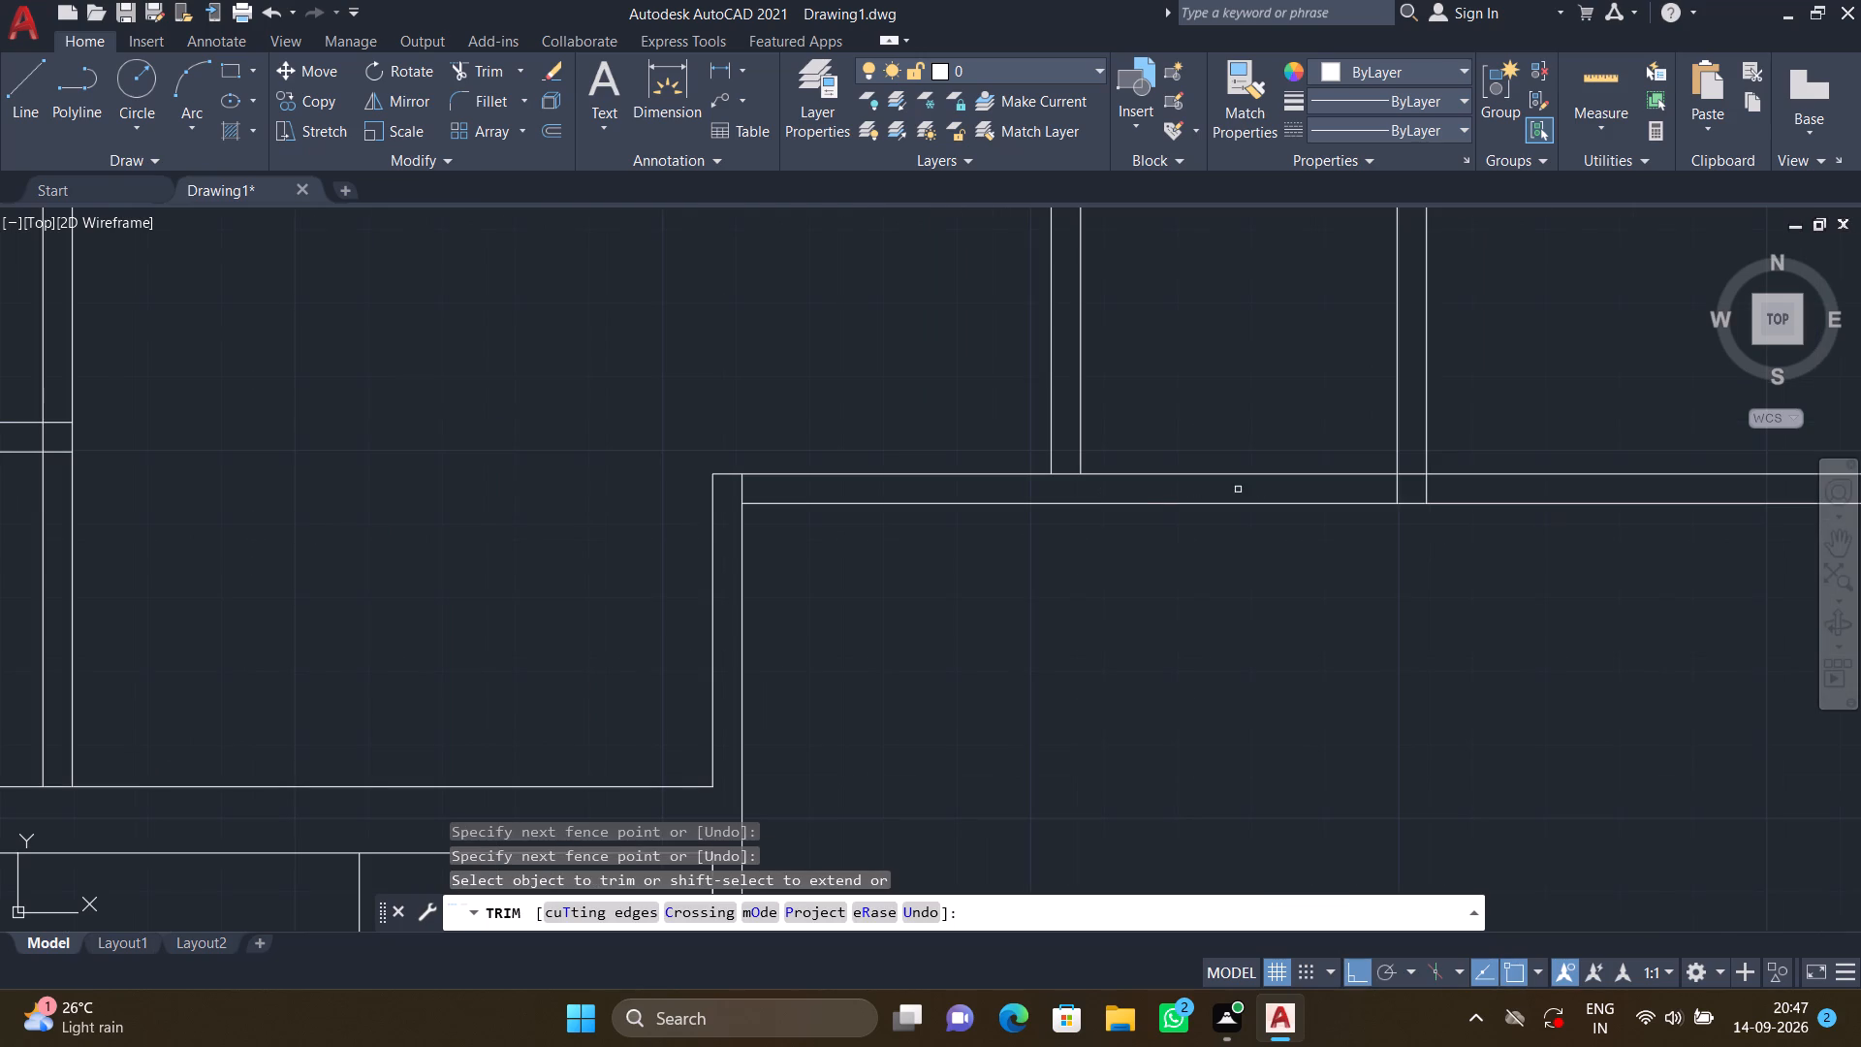
scroll(1421, 497, up, 1)
click(1358, 489)
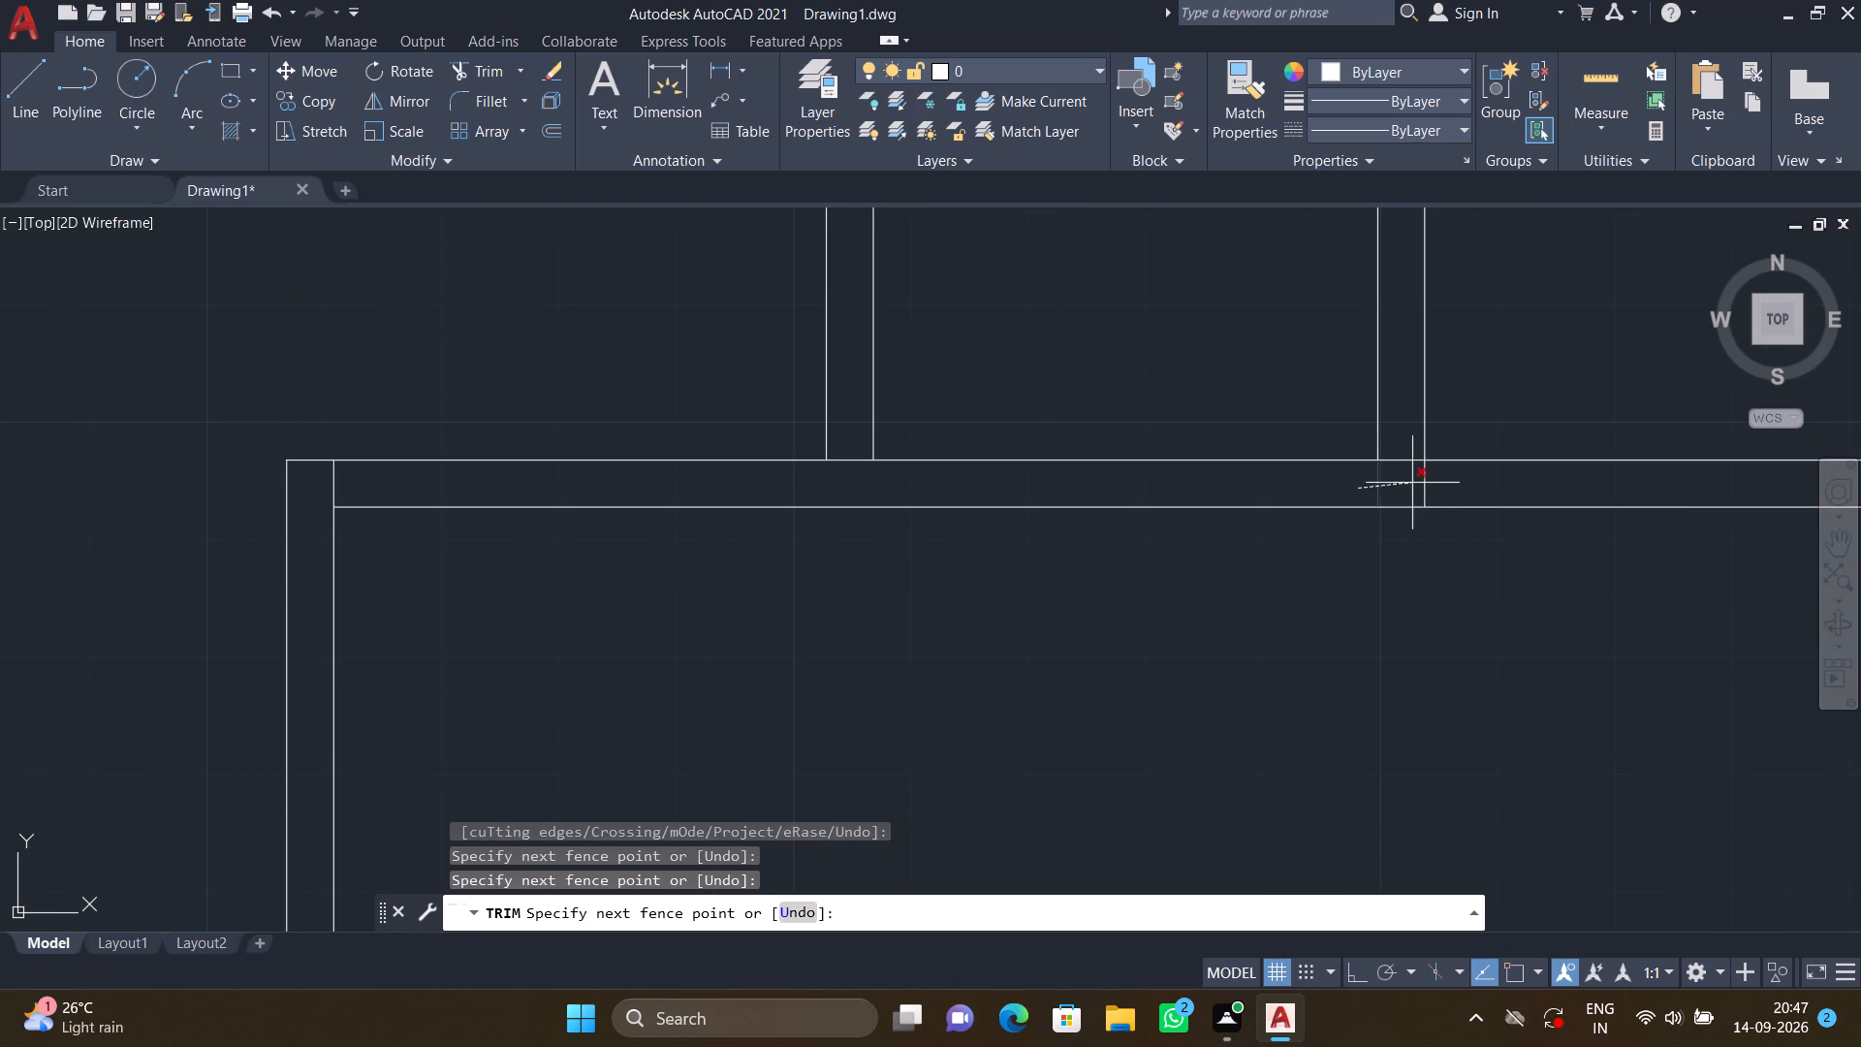
click(1439, 478)
key(Return)
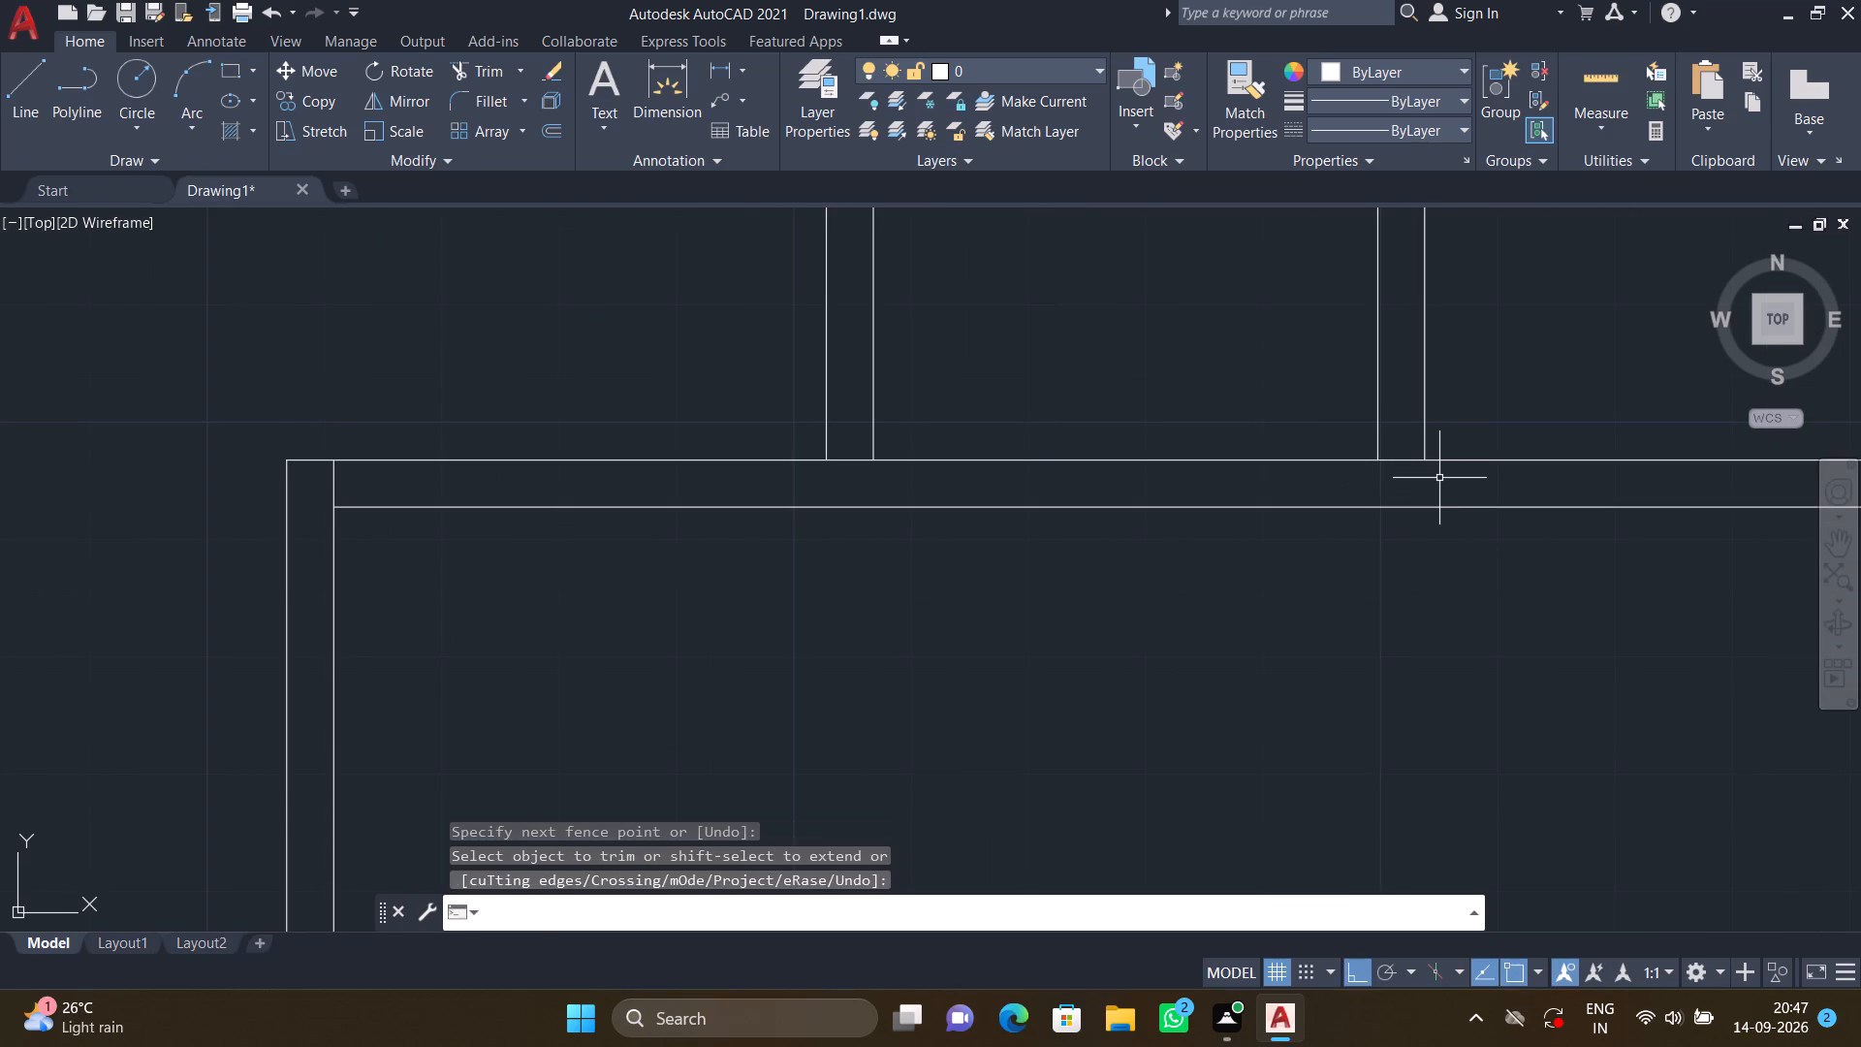
Insert the Door - Imperial block from the architectural tool palette in the empty area right of the floor plan.
scroll(1435, 483, down, 4)
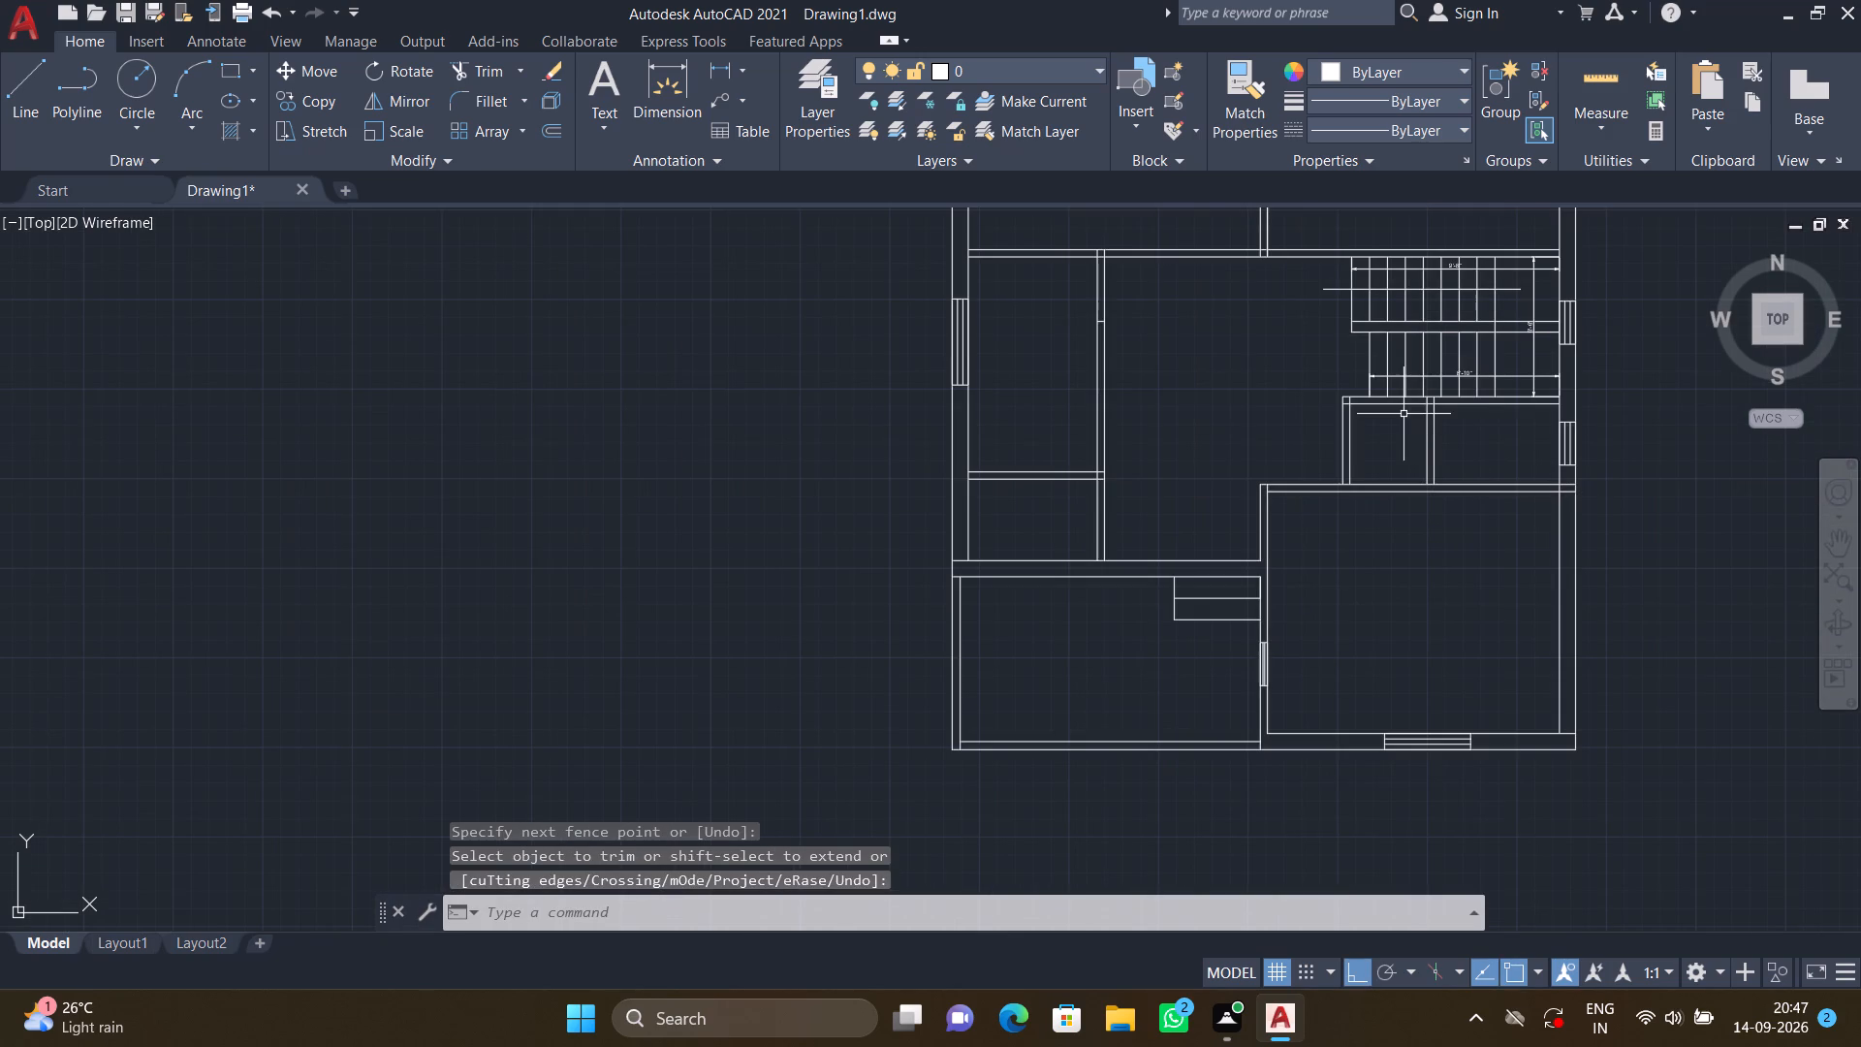
middle_drag(1404, 414, 1396, 538)
scroll(1107, 349, down, 1)
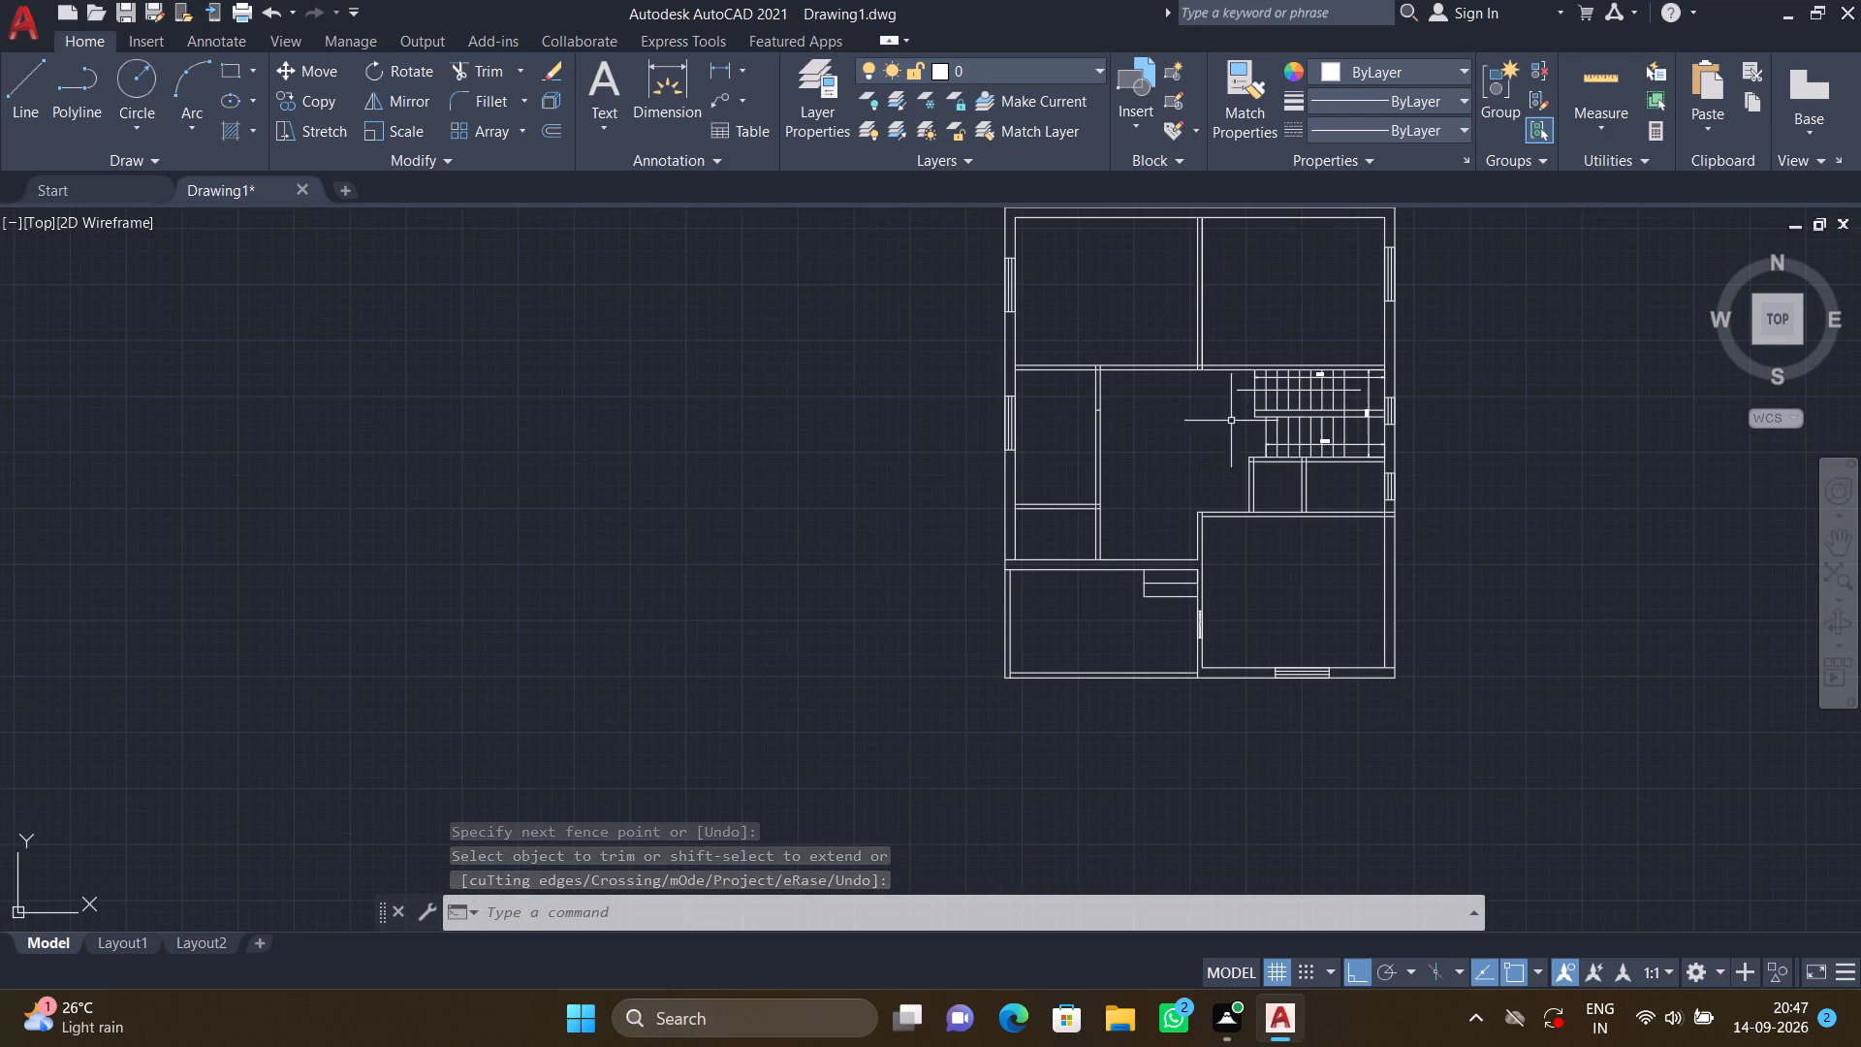
middle_drag(1504, 497, 1019, 555)
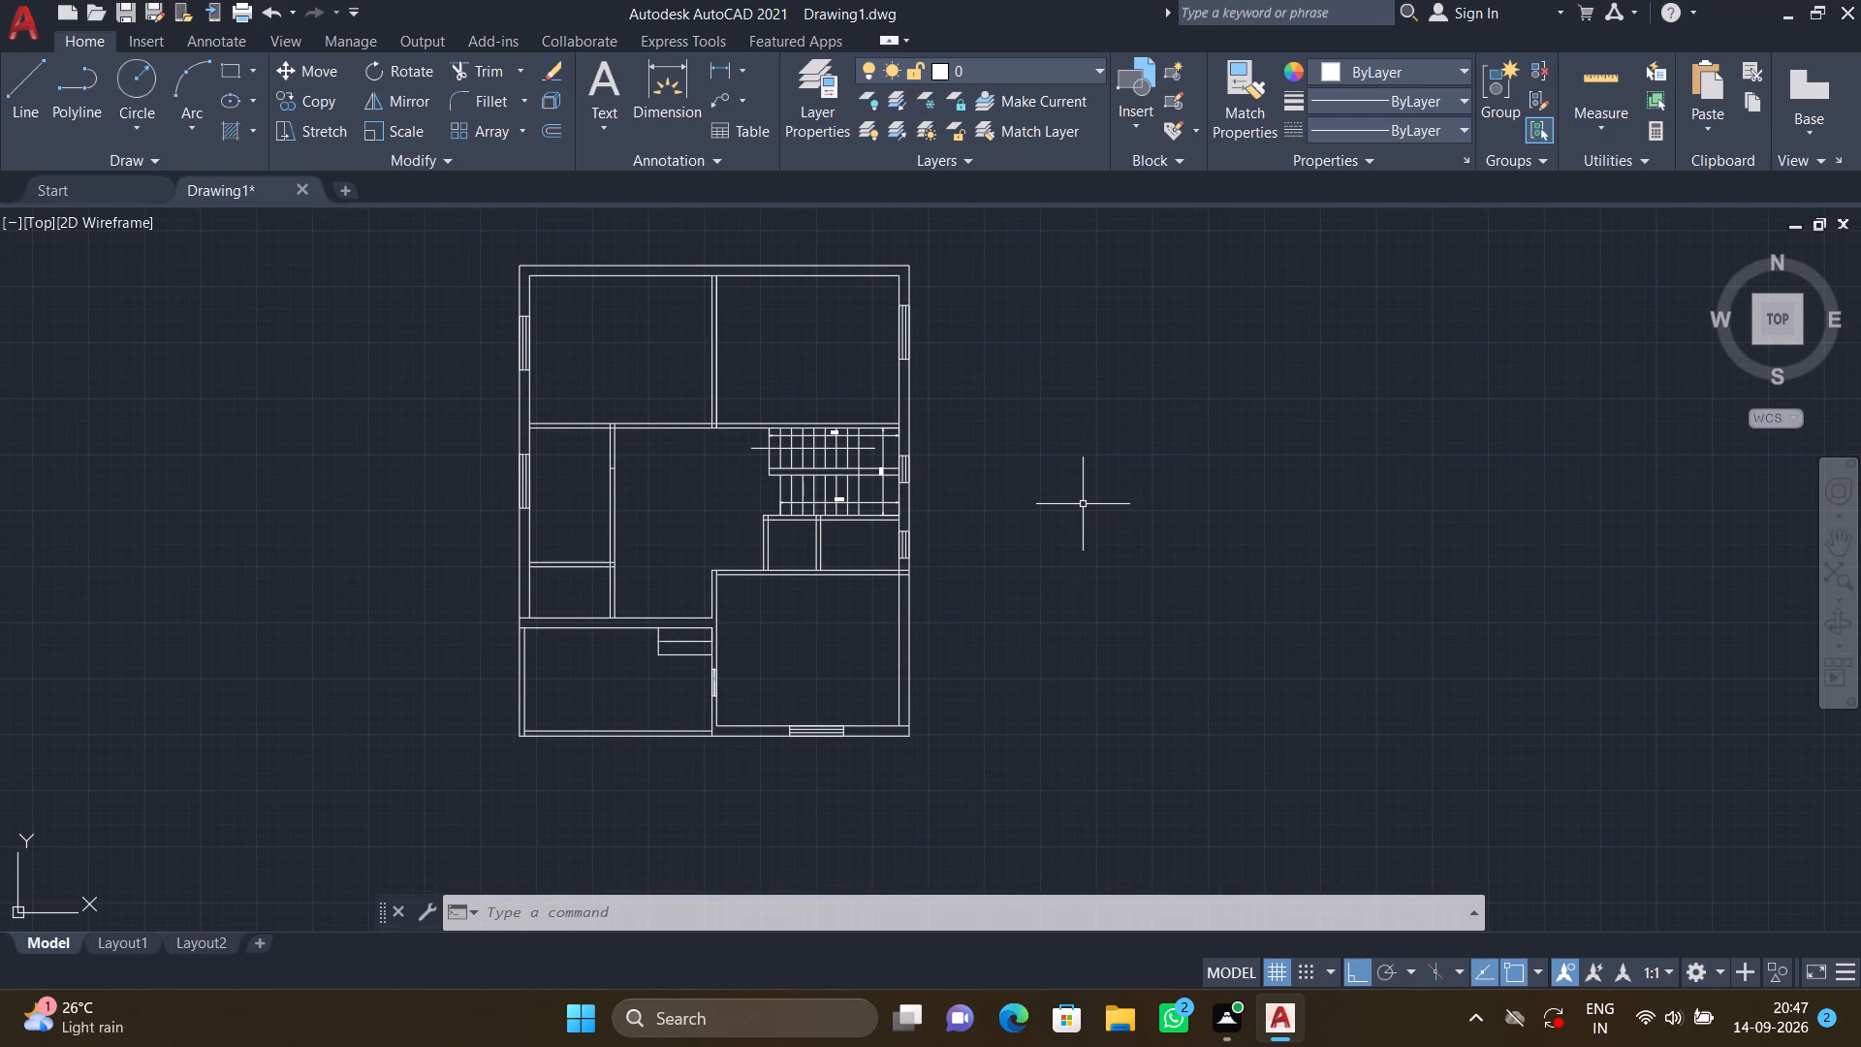
text(TP)
key(Return)
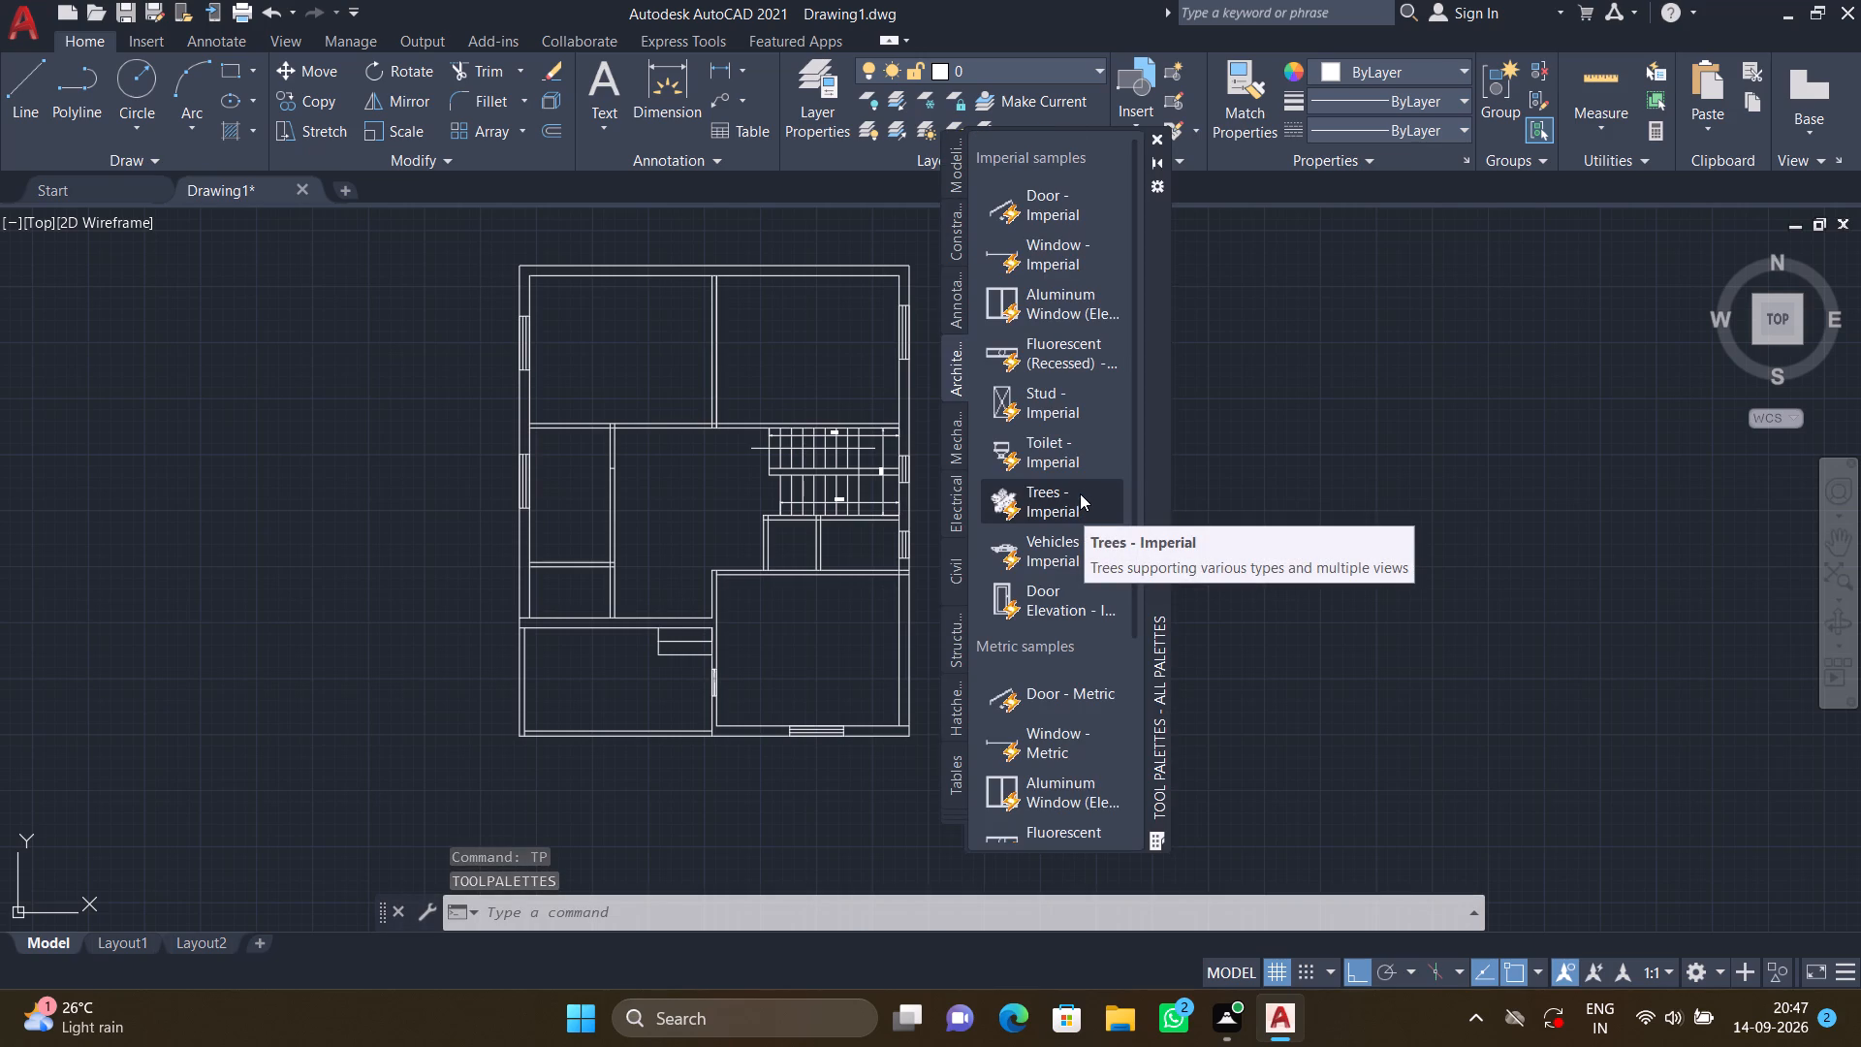
click(1050, 200)
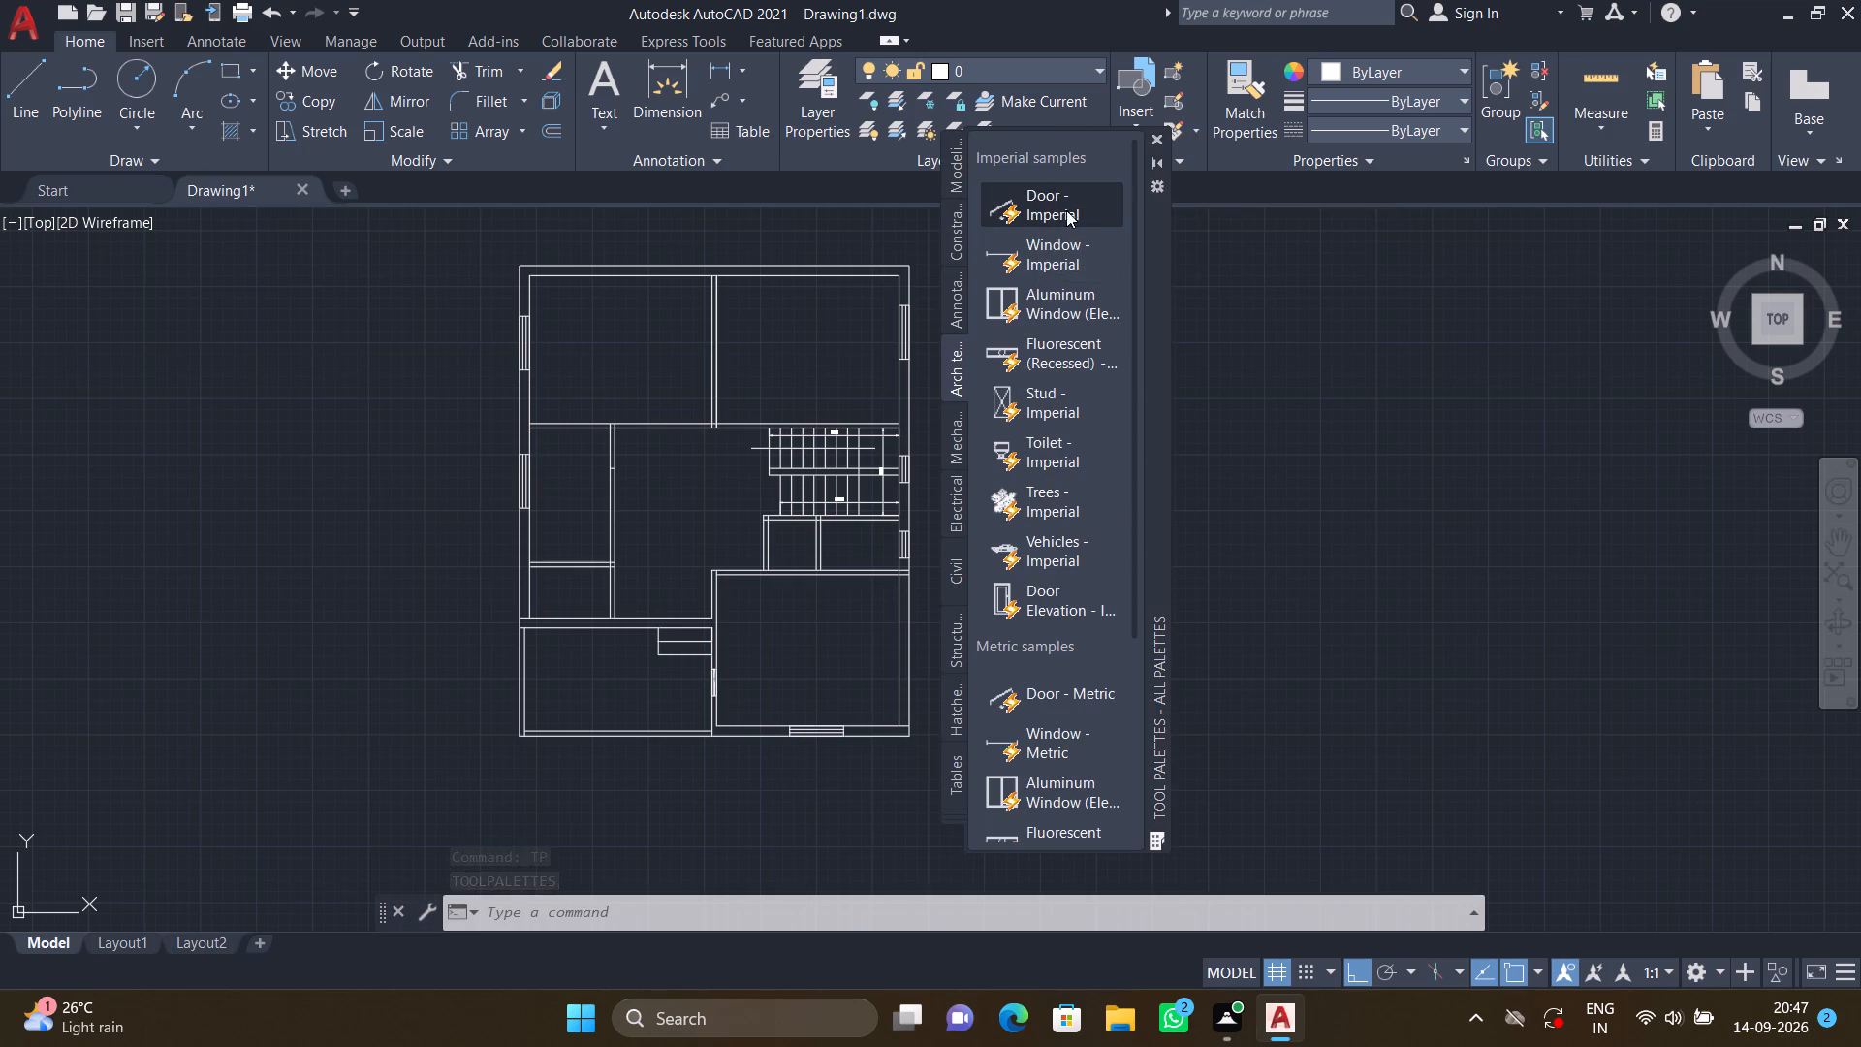
click(1302, 424)
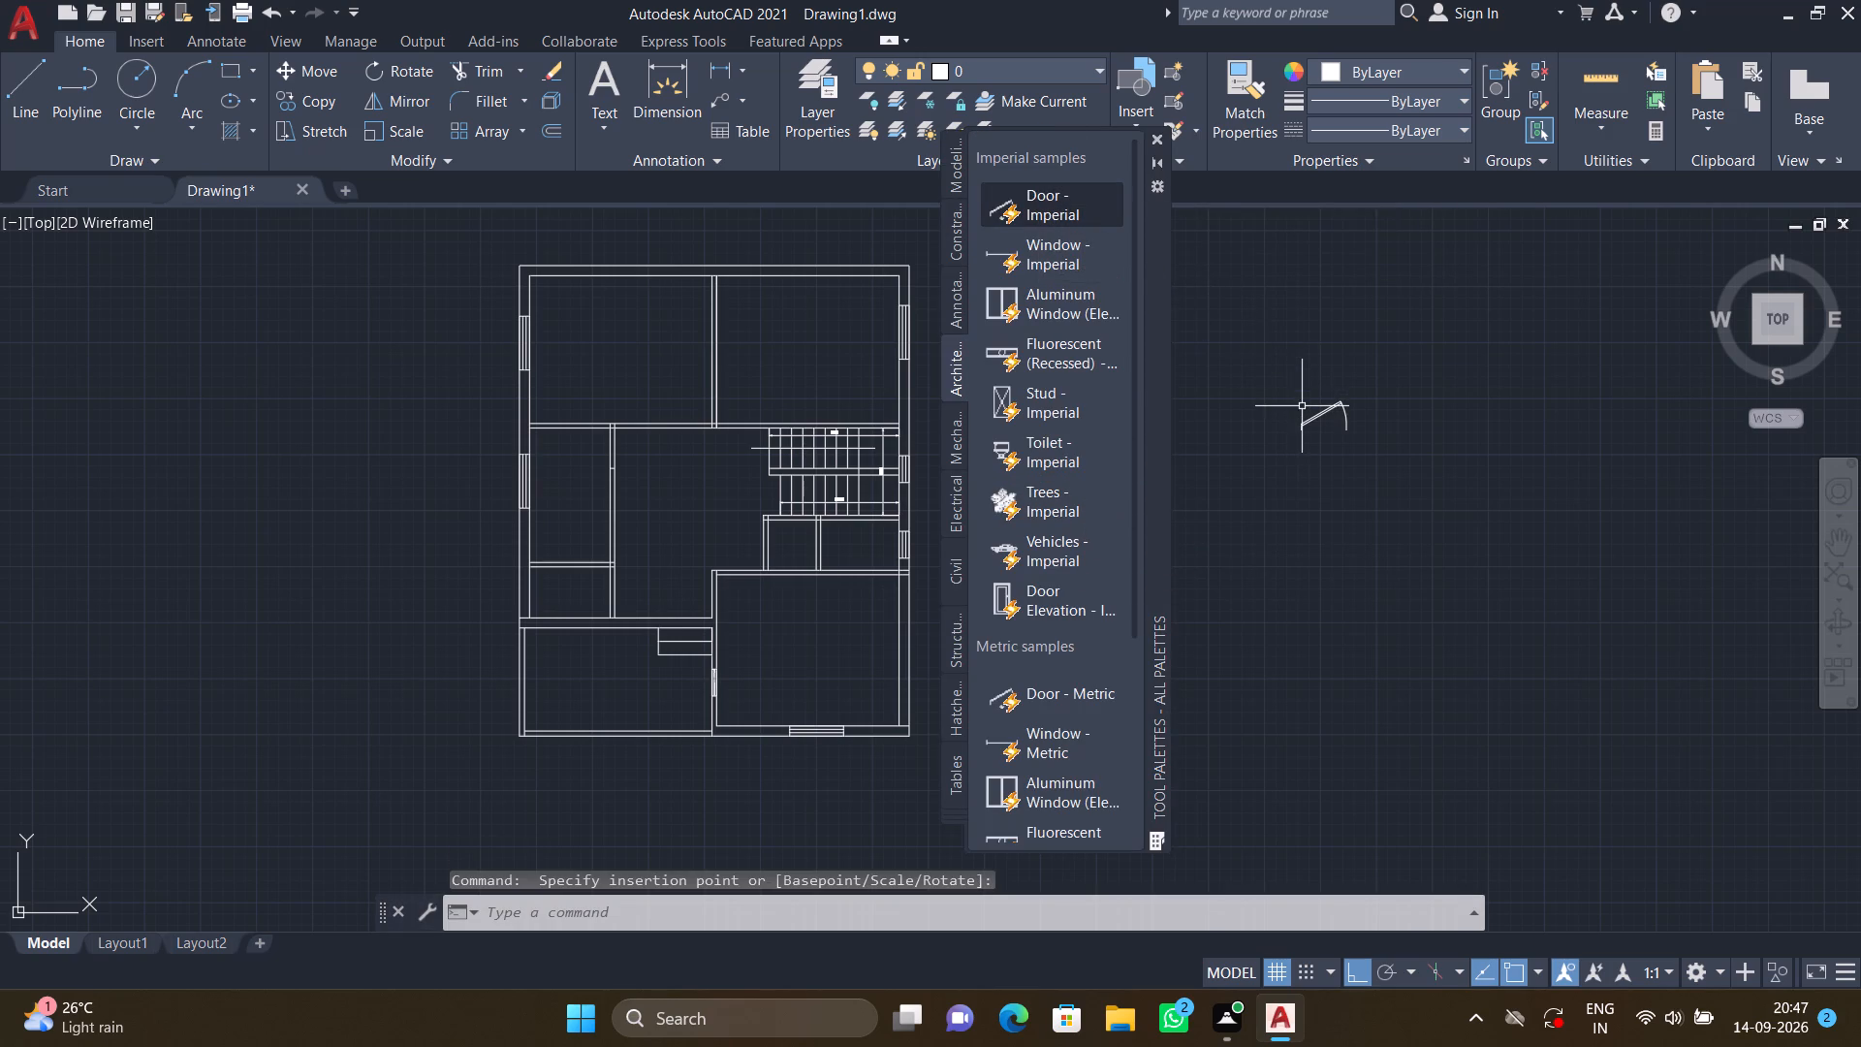
click(1155, 140)
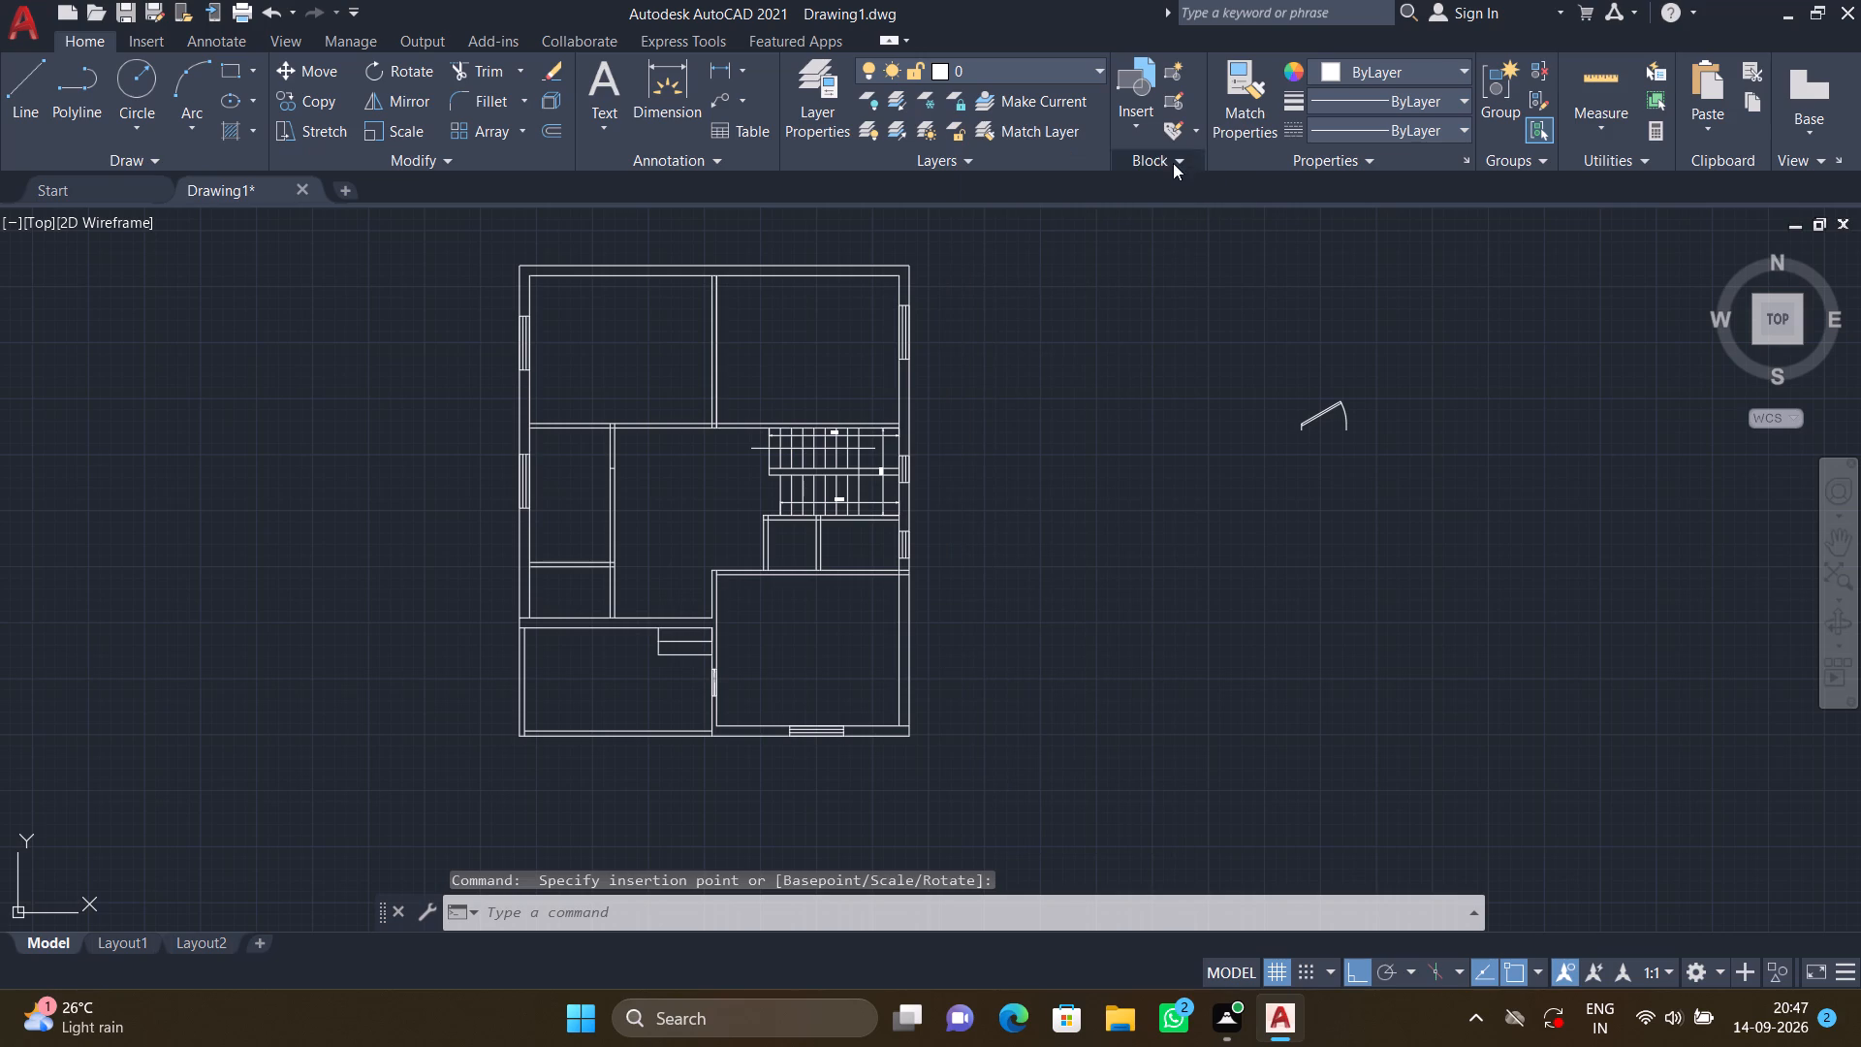
Set the inserted door block's opening angle to Open 90º.
middle_click(1351, 419)
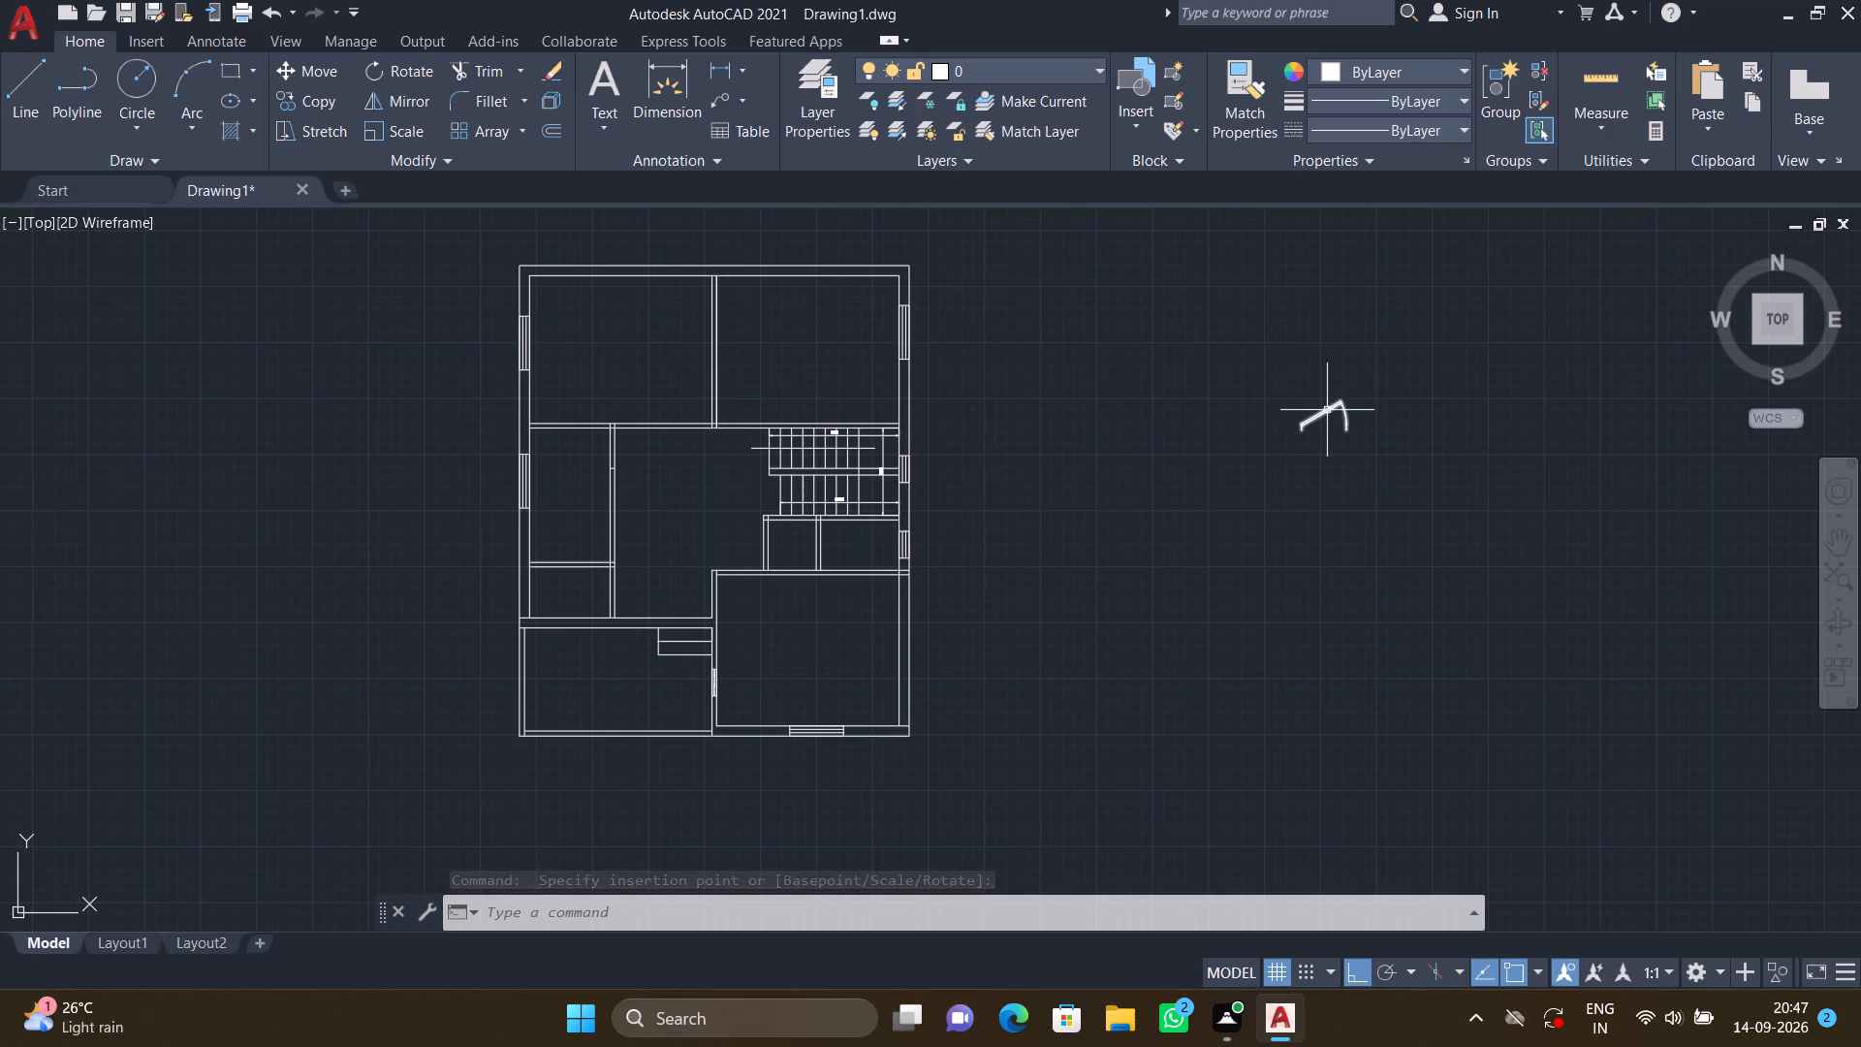
click(1327, 410)
click(1297, 404)
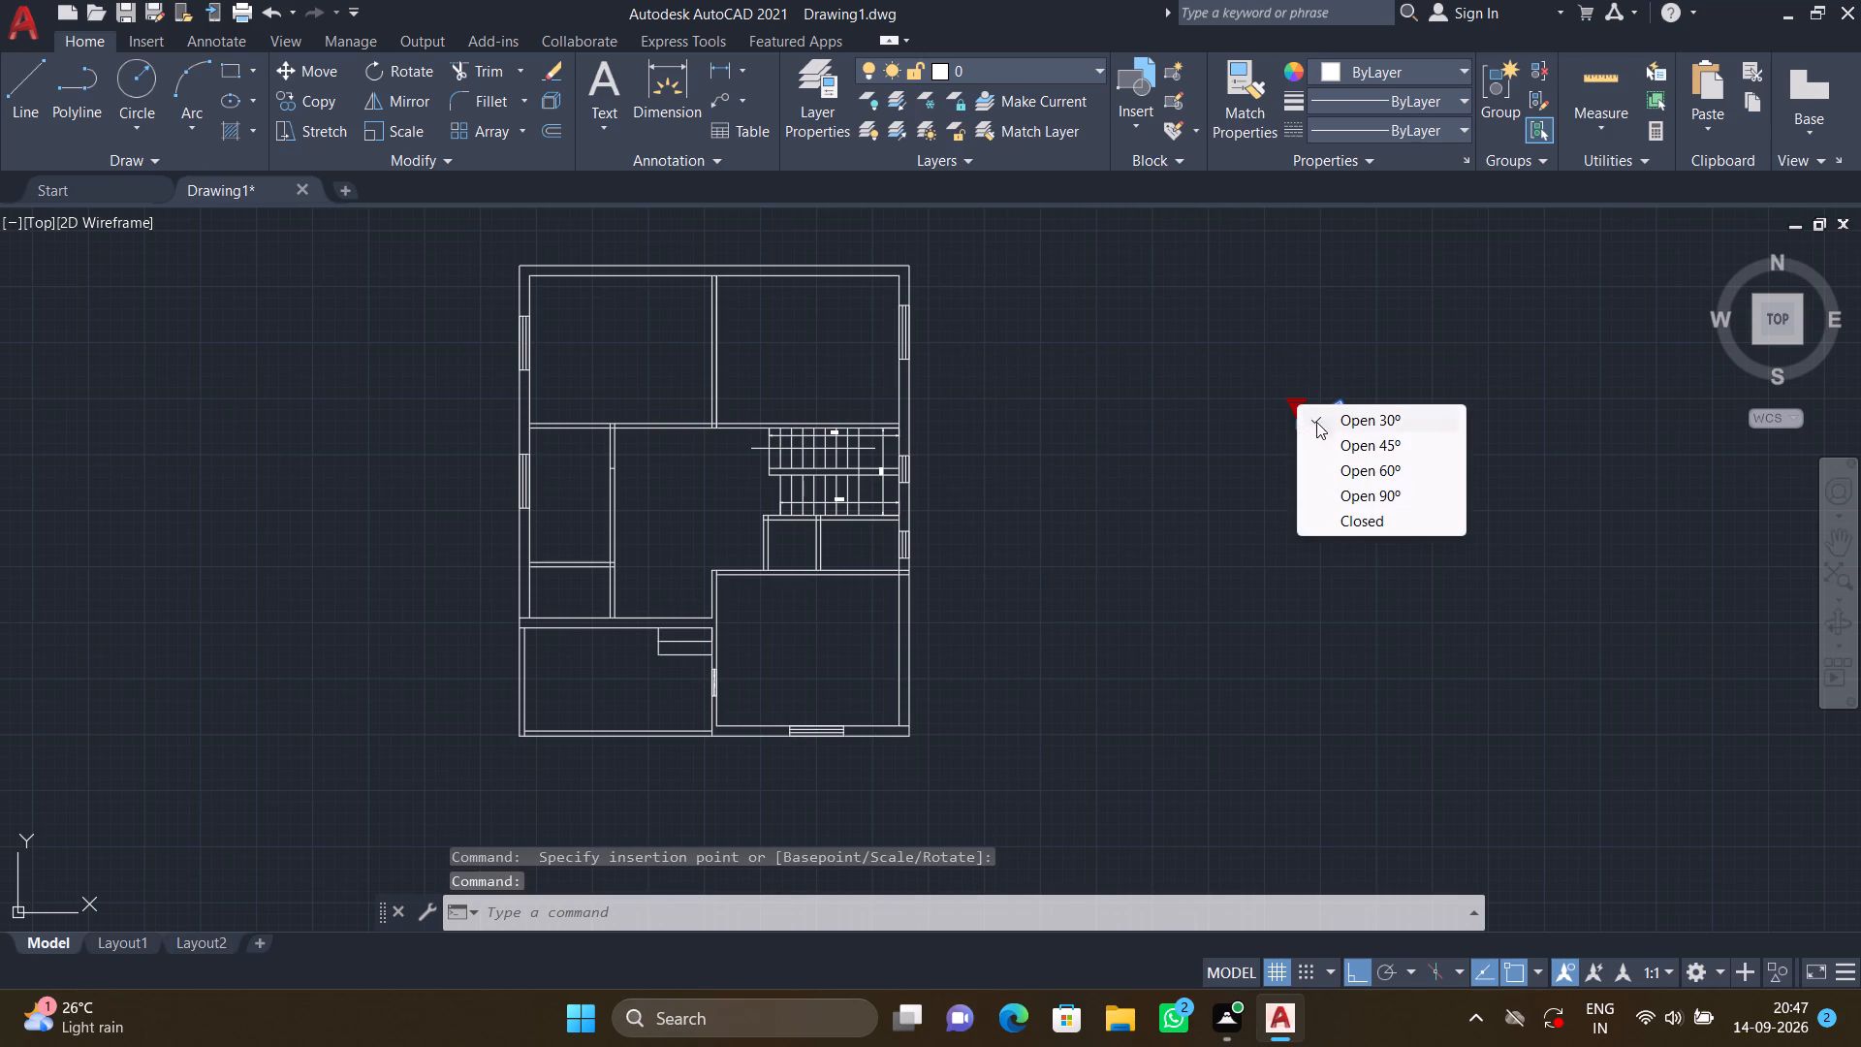
click(1357, 494)
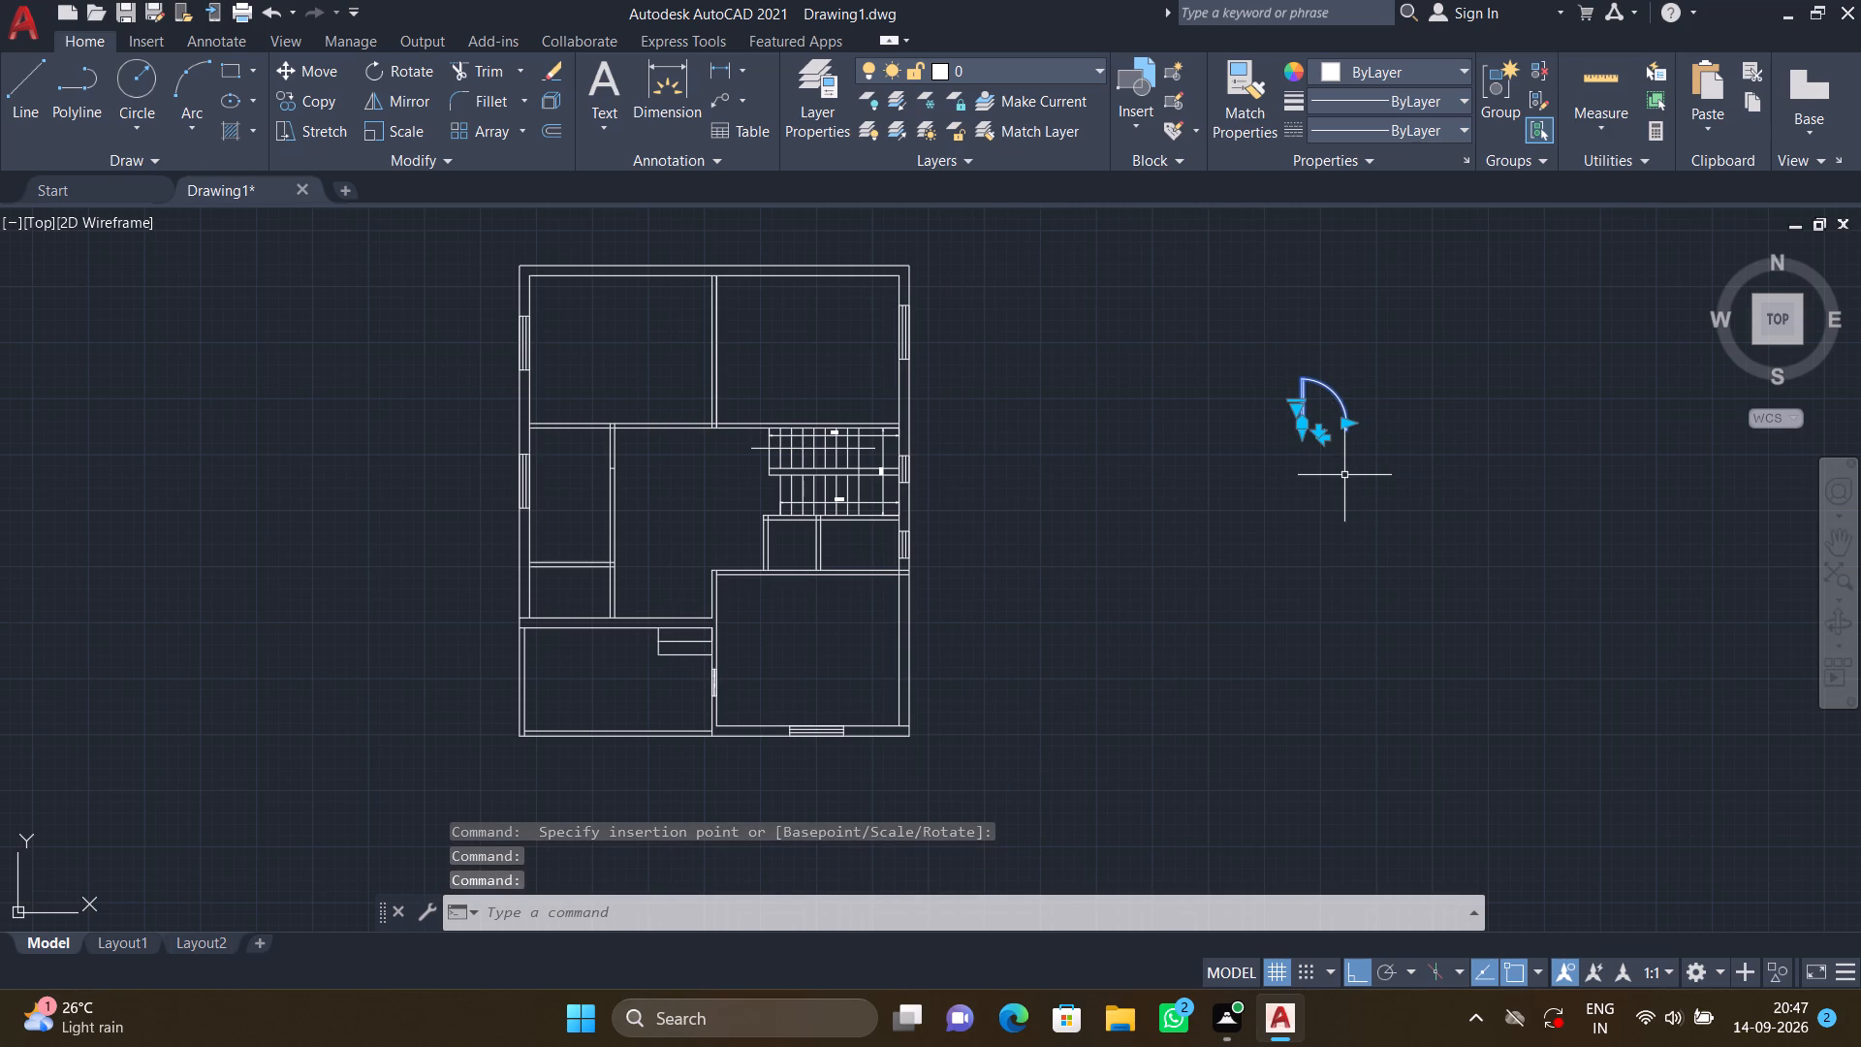
key(Escape)
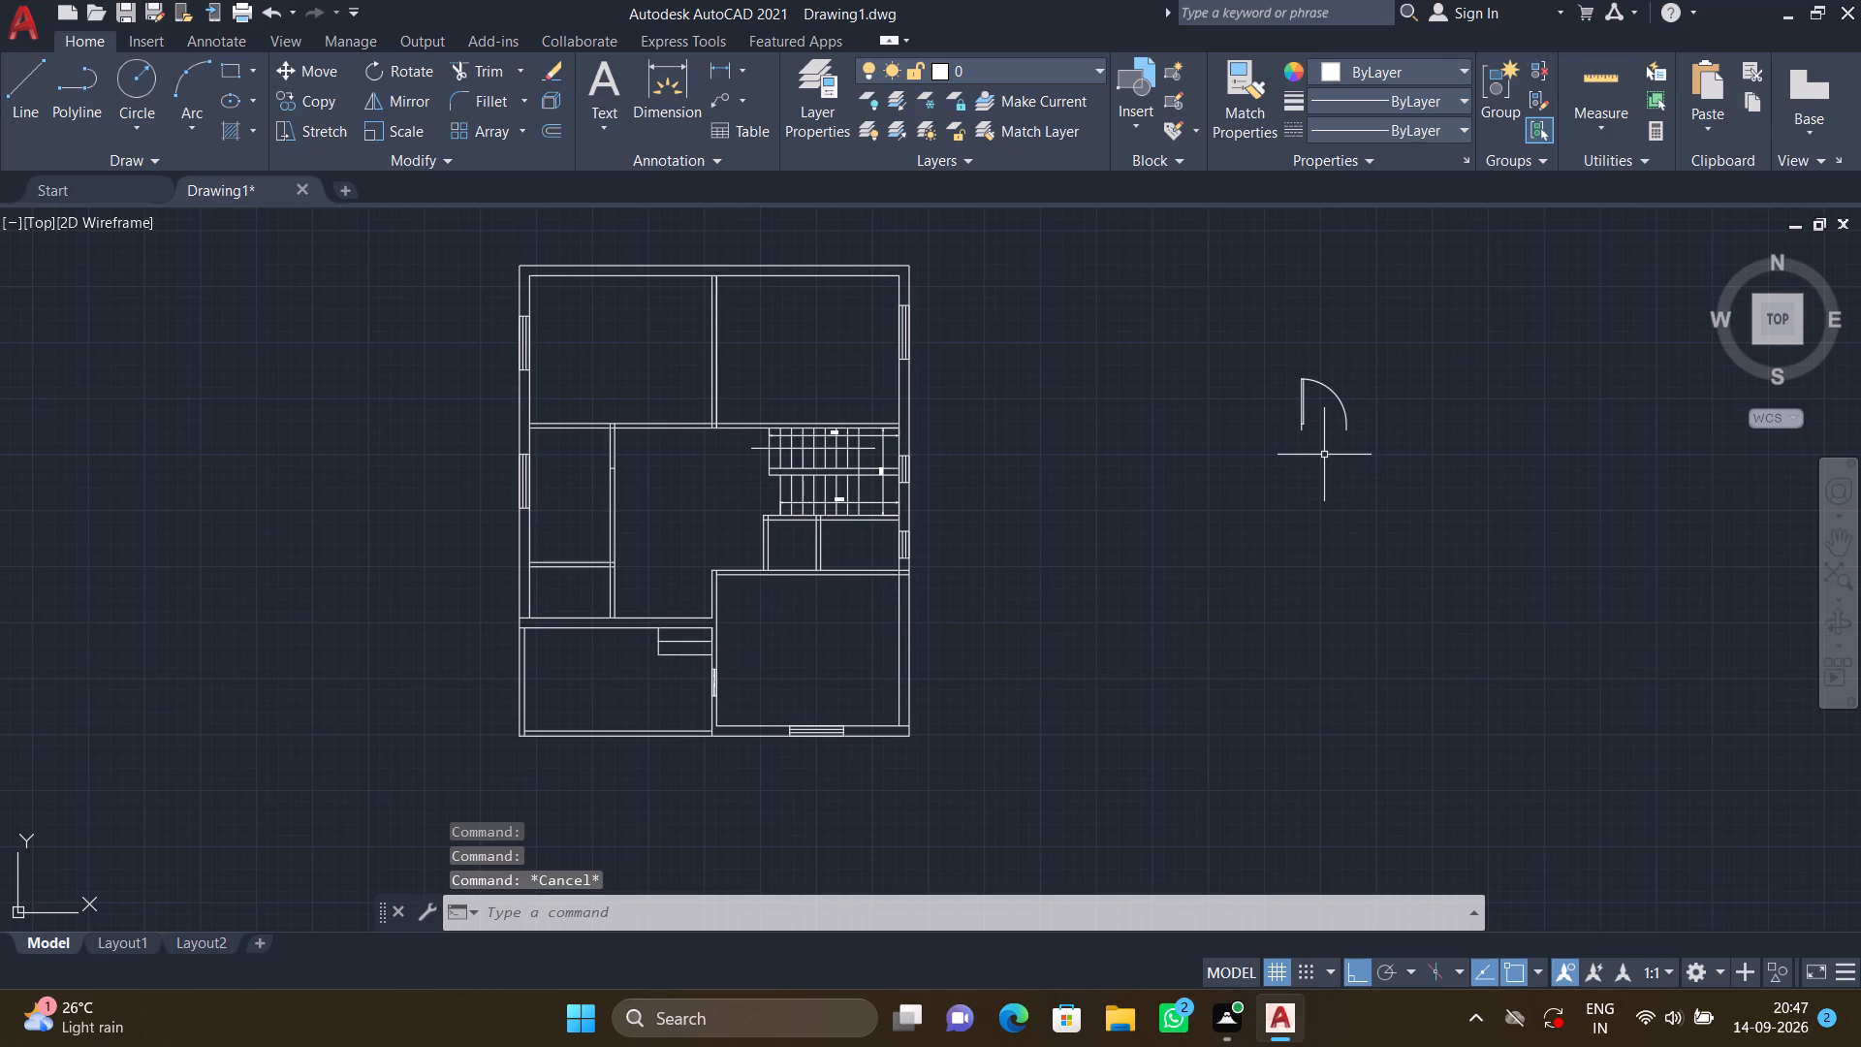
Scale the door block from its hinge-end corner by reference, using its opening width as reference length and 3' as new length.
text(SC)
key(Return)
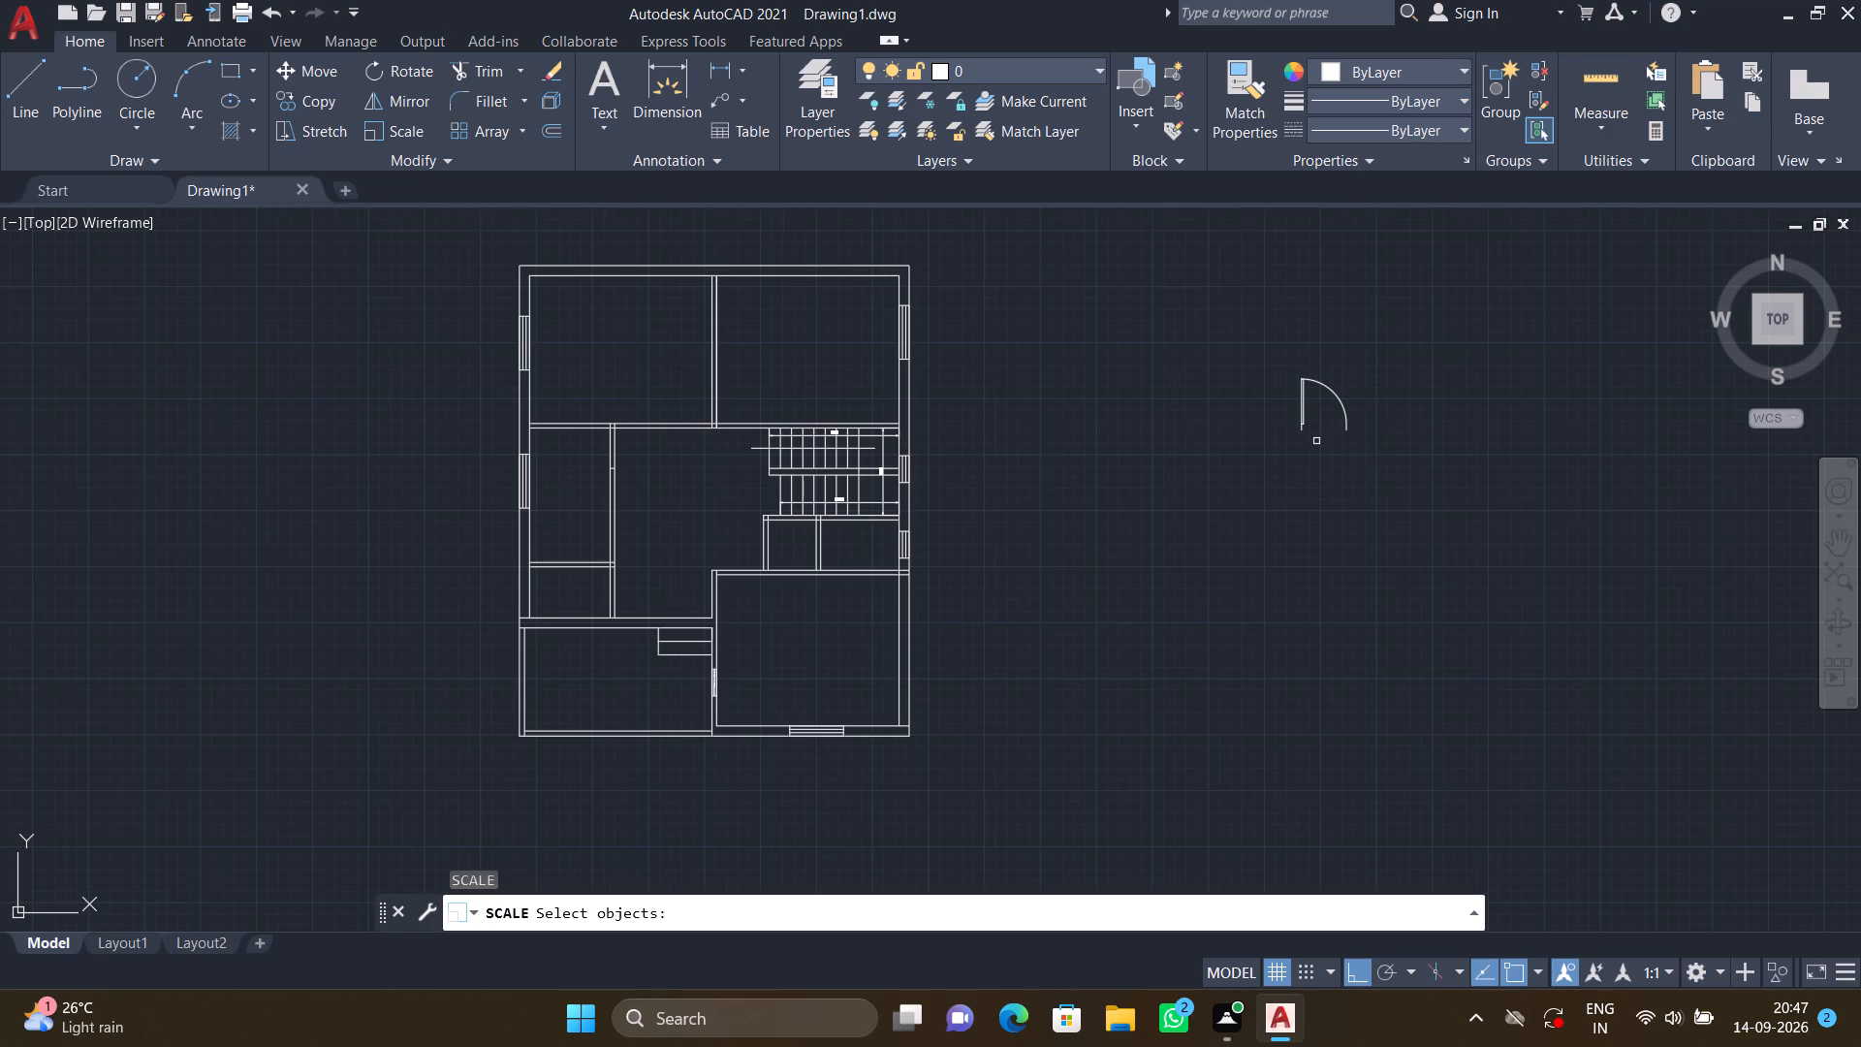
scroll(1316, 441, up, 1)
click(1291, 406)
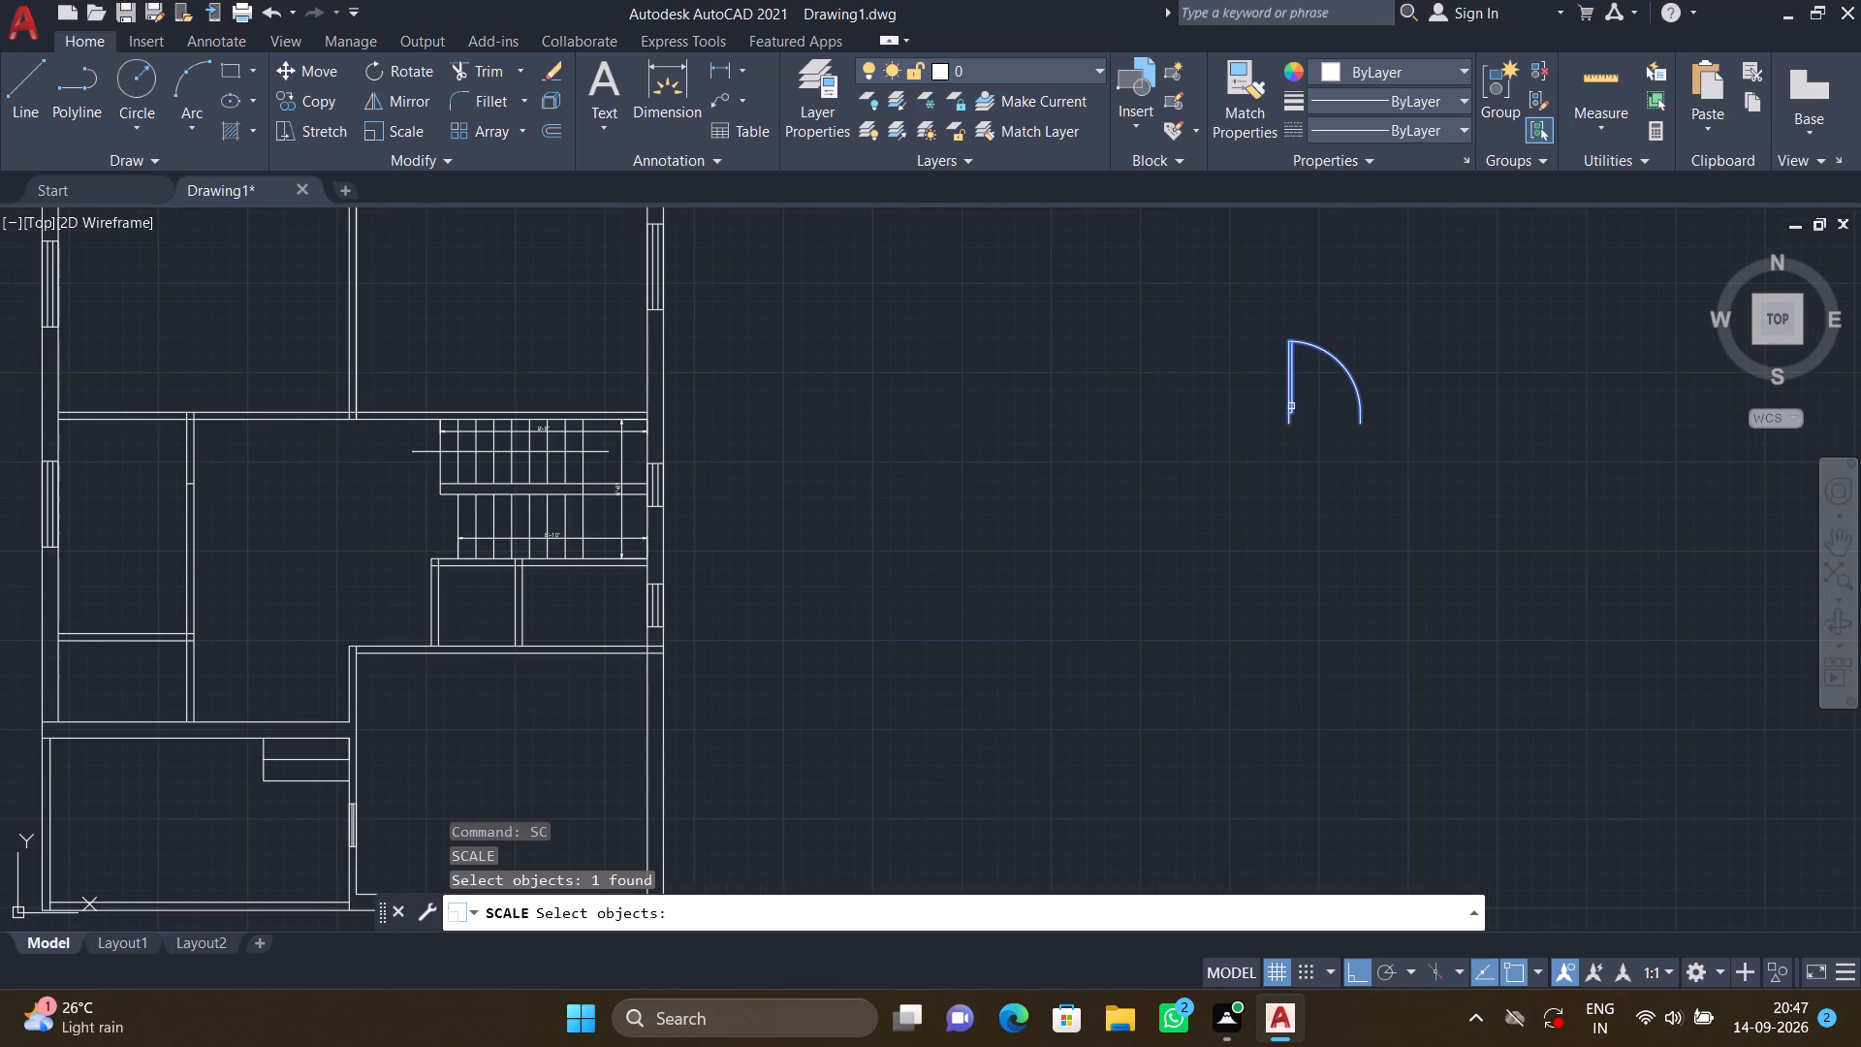
key(Return)
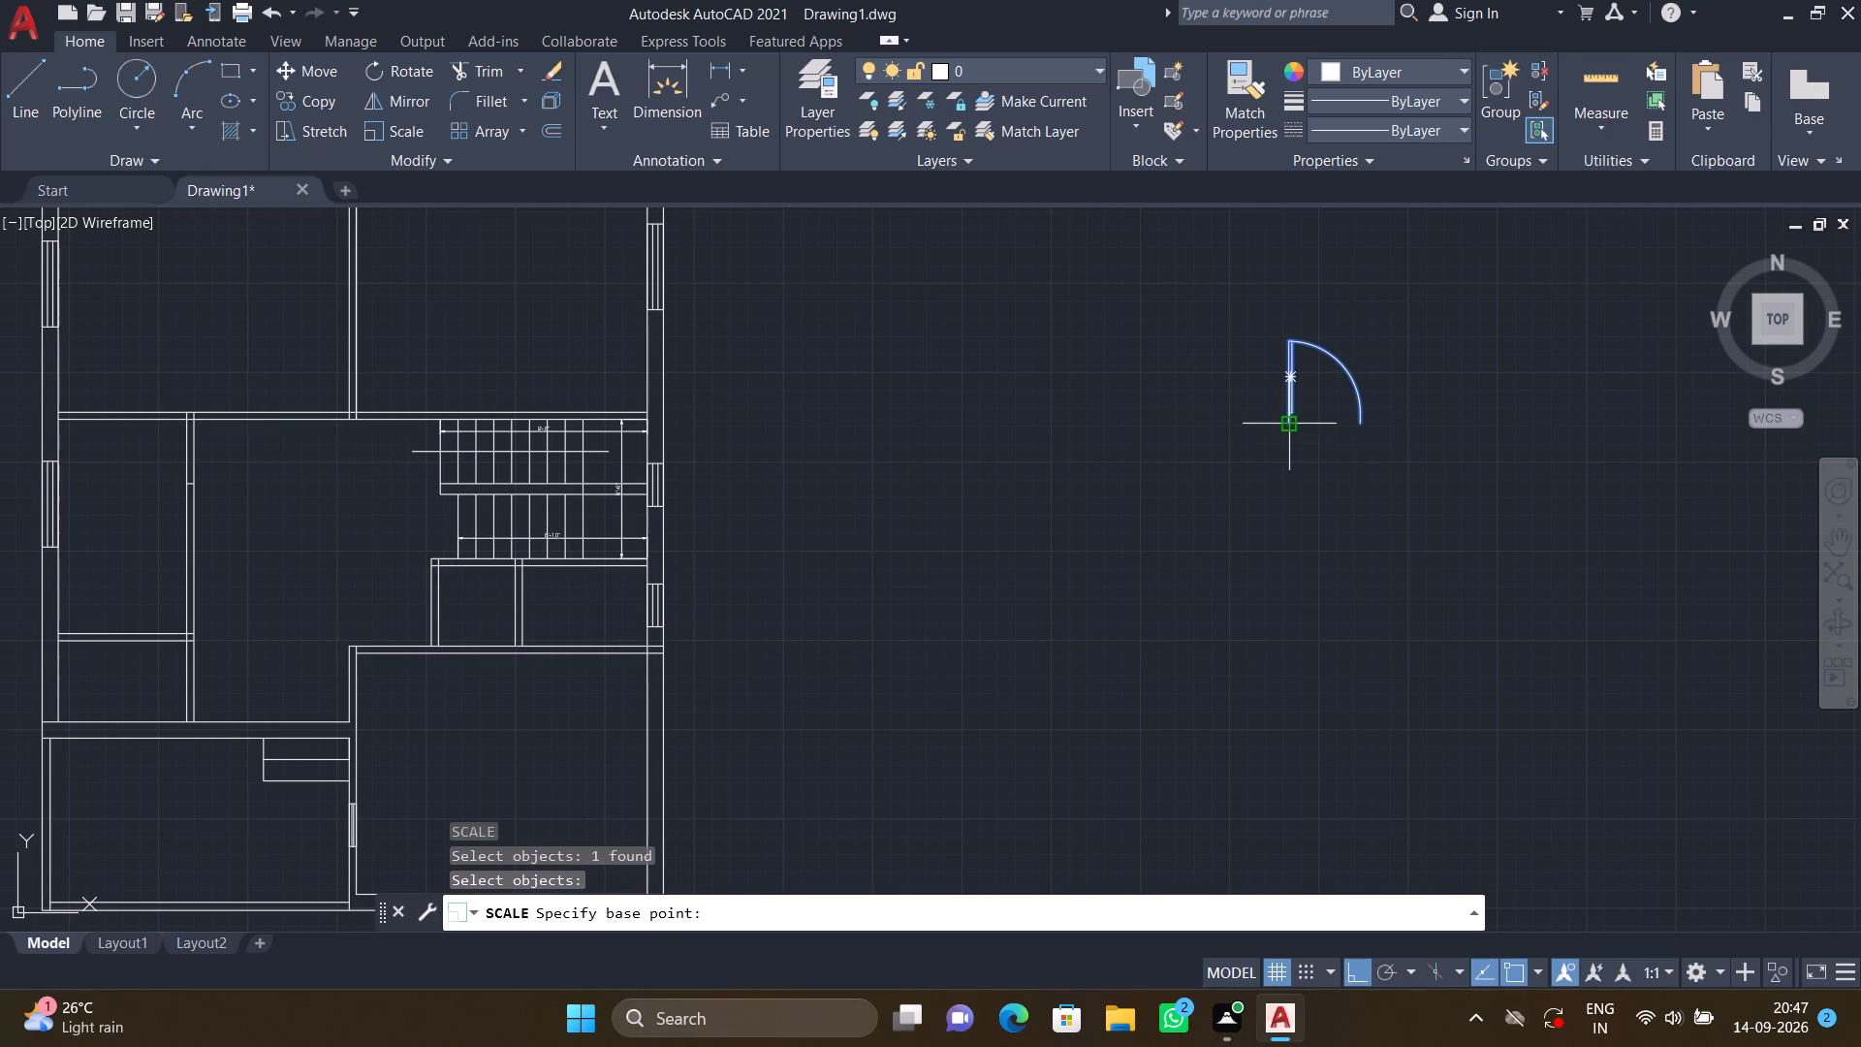
click(1288, 422)
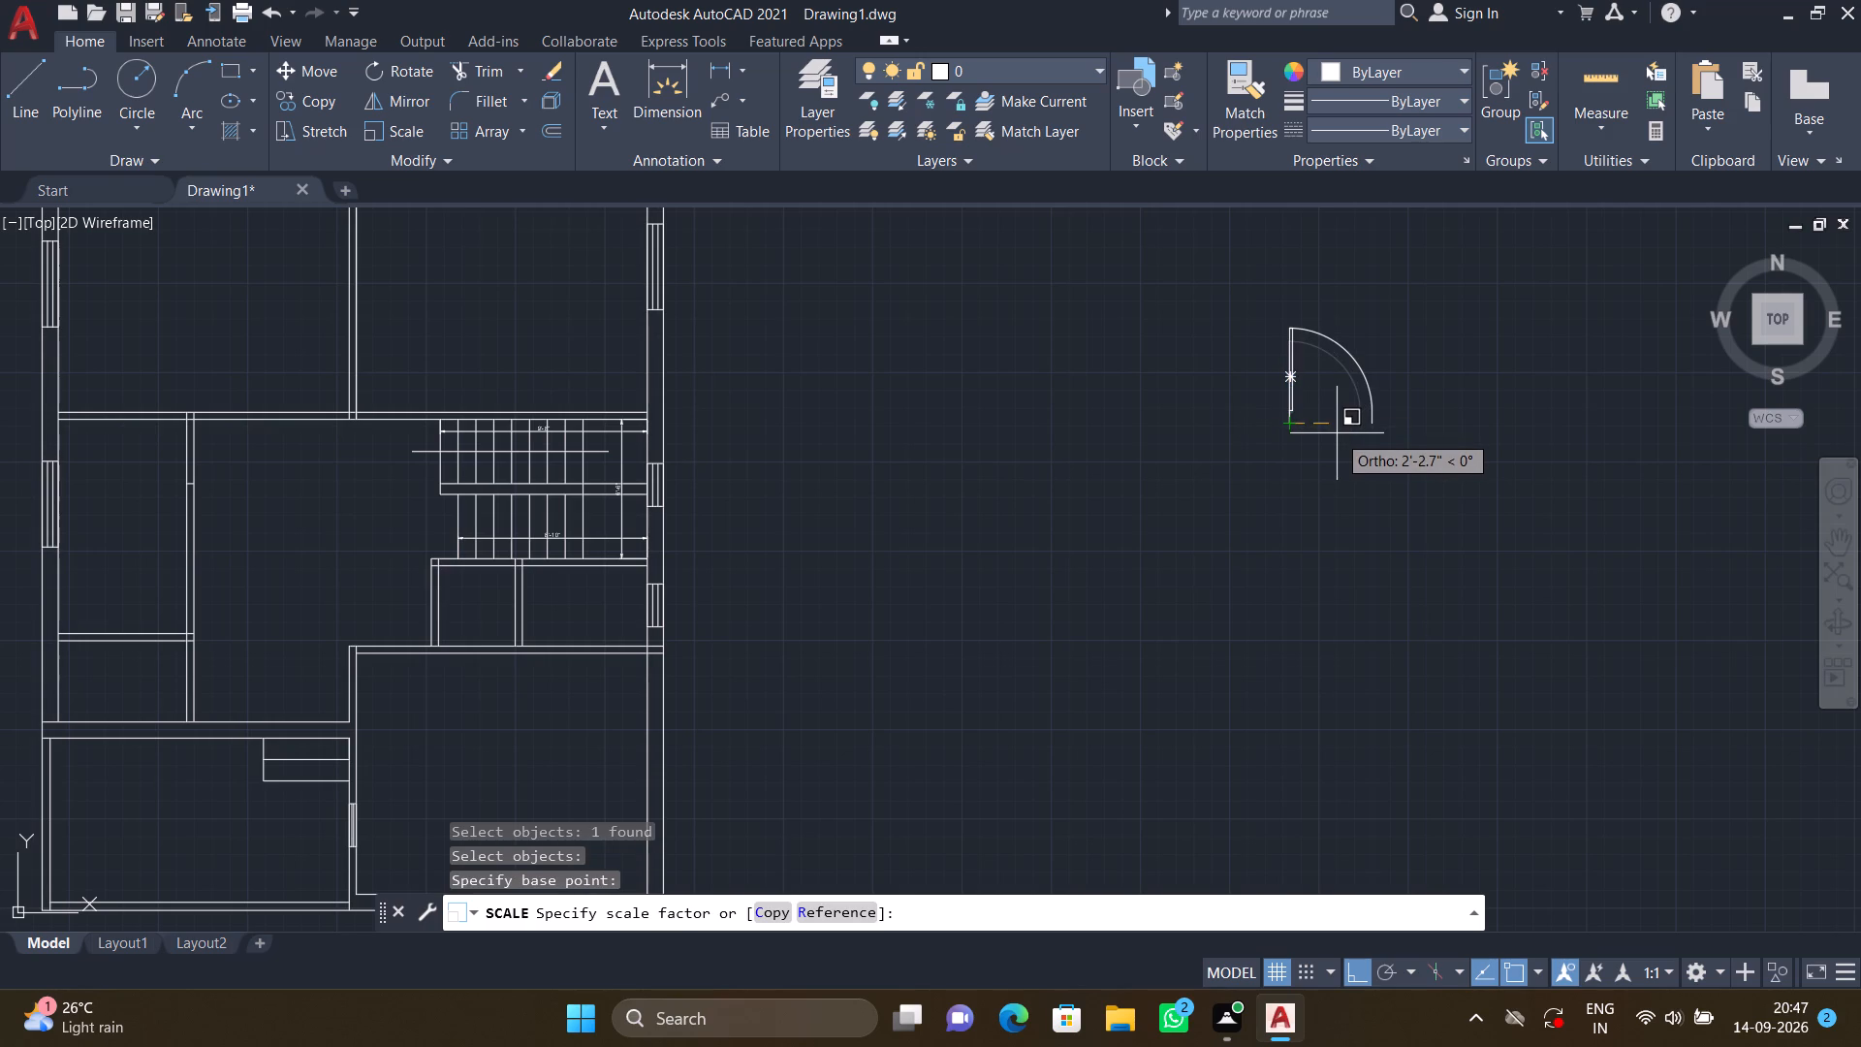
key(r)
key(Return)
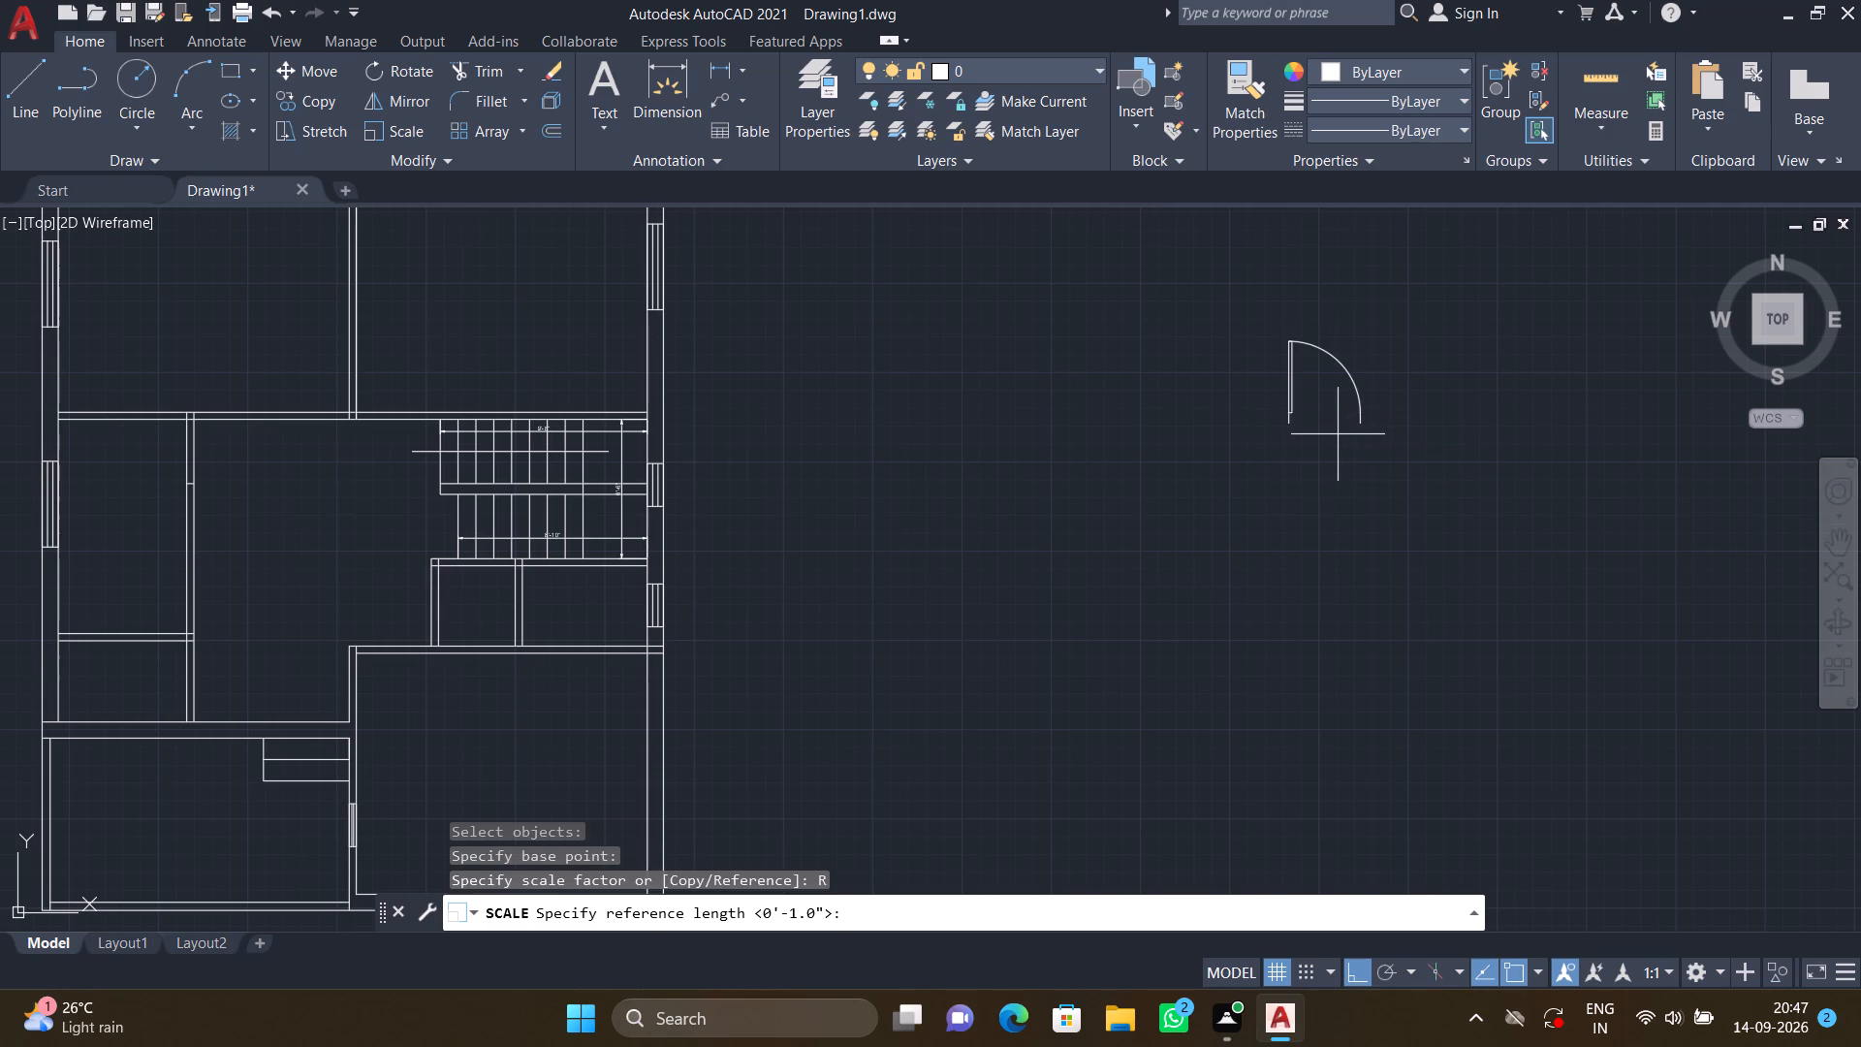
click(1291, 424)
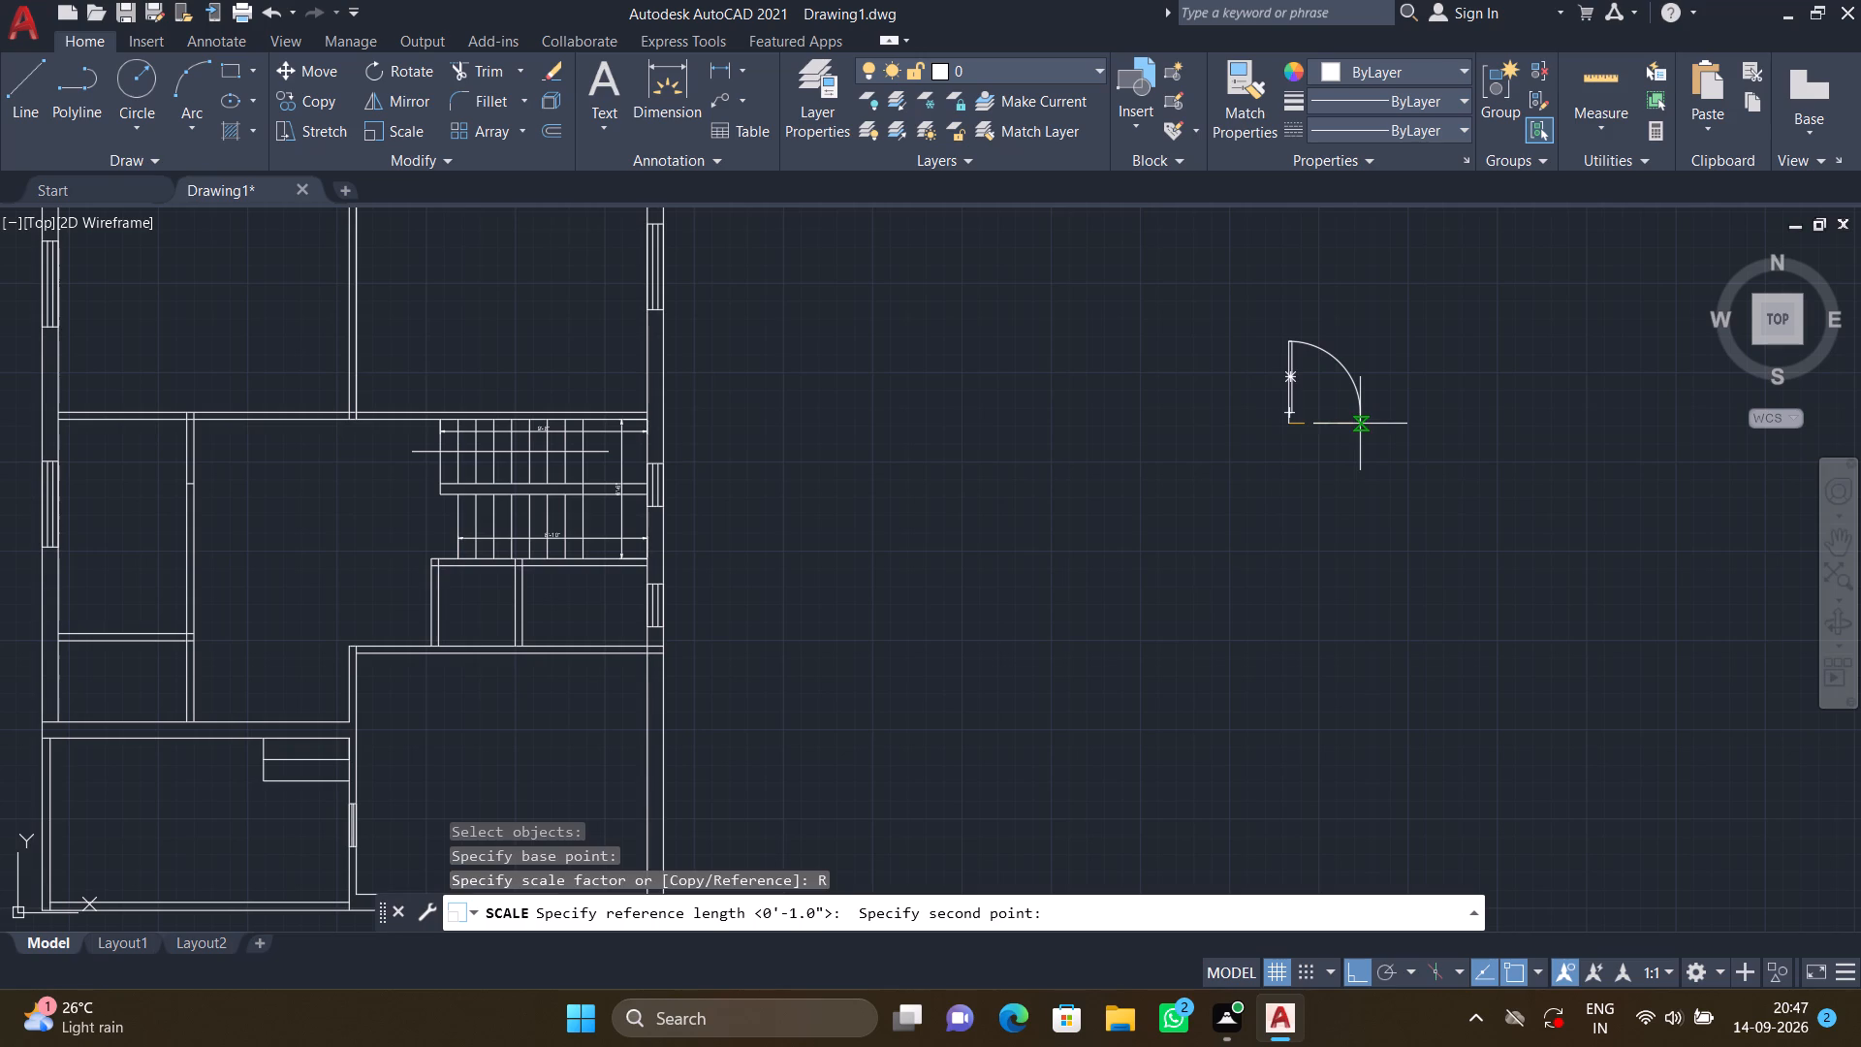
click(1358, 423)
key(3)
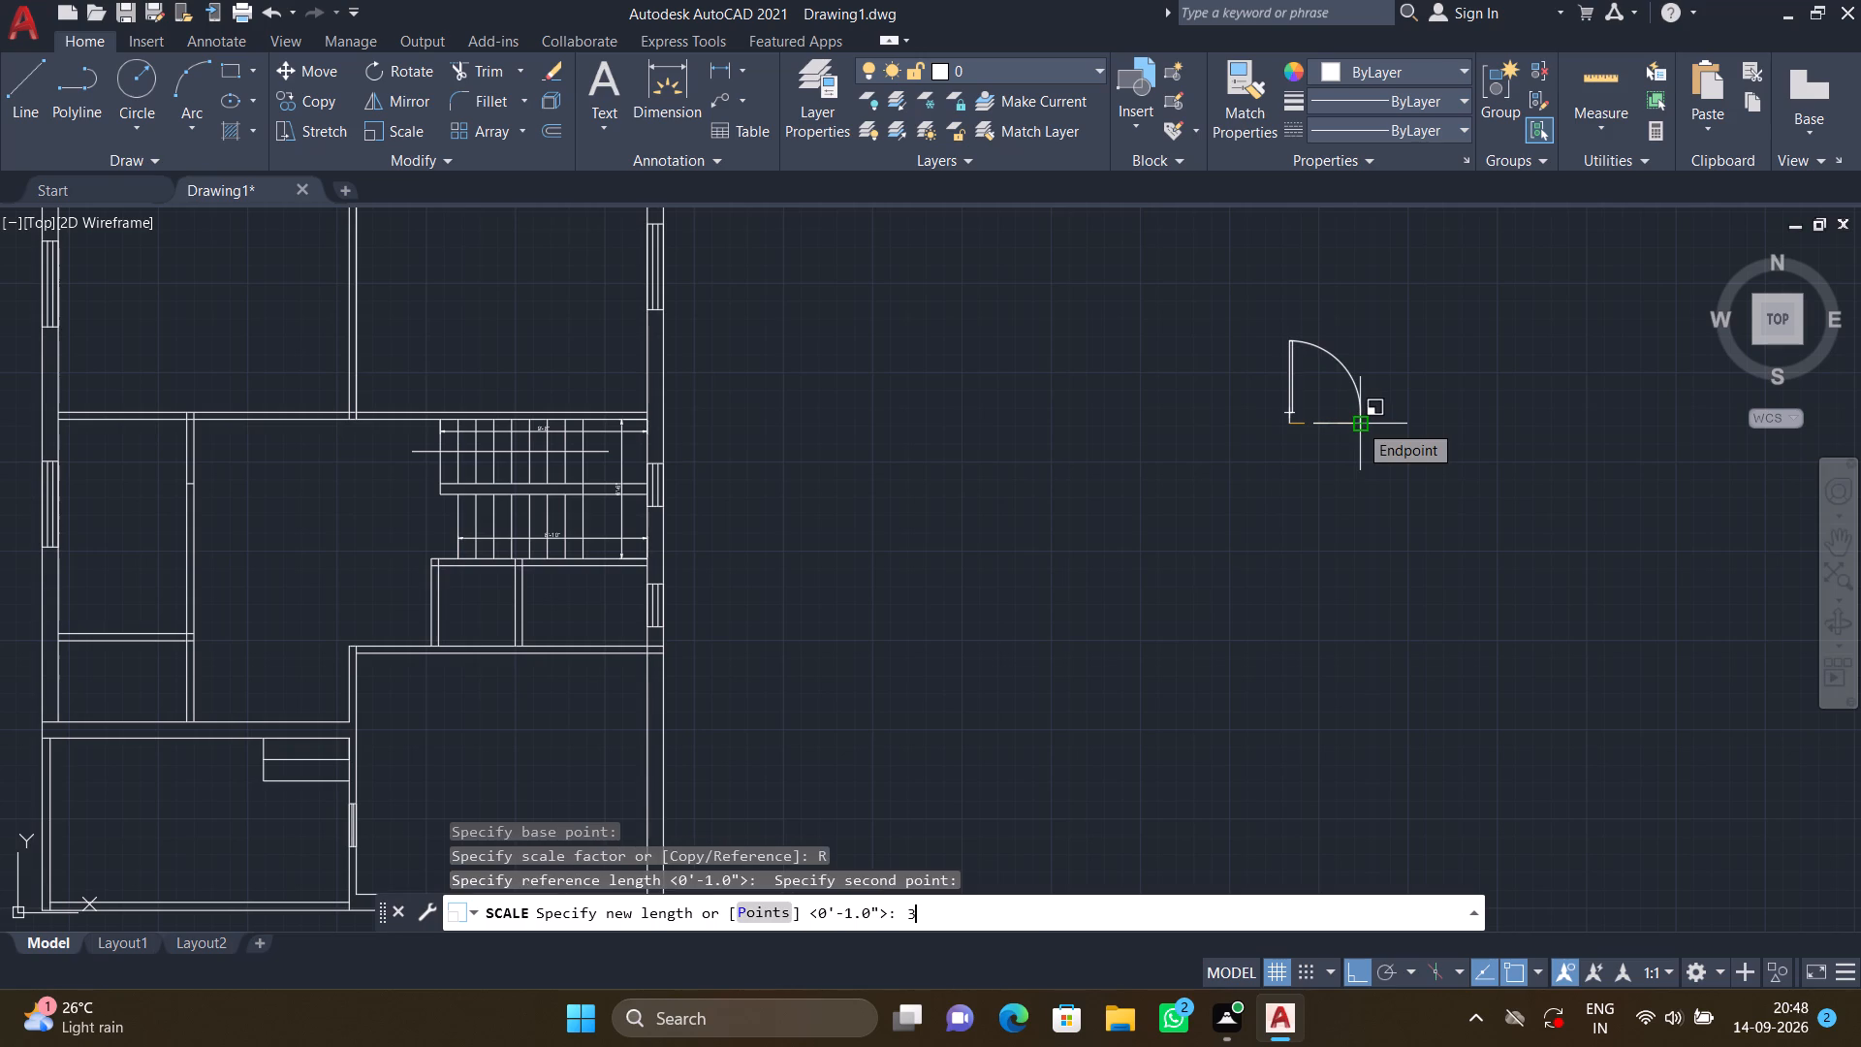
key(apostrophe)
key(Return)
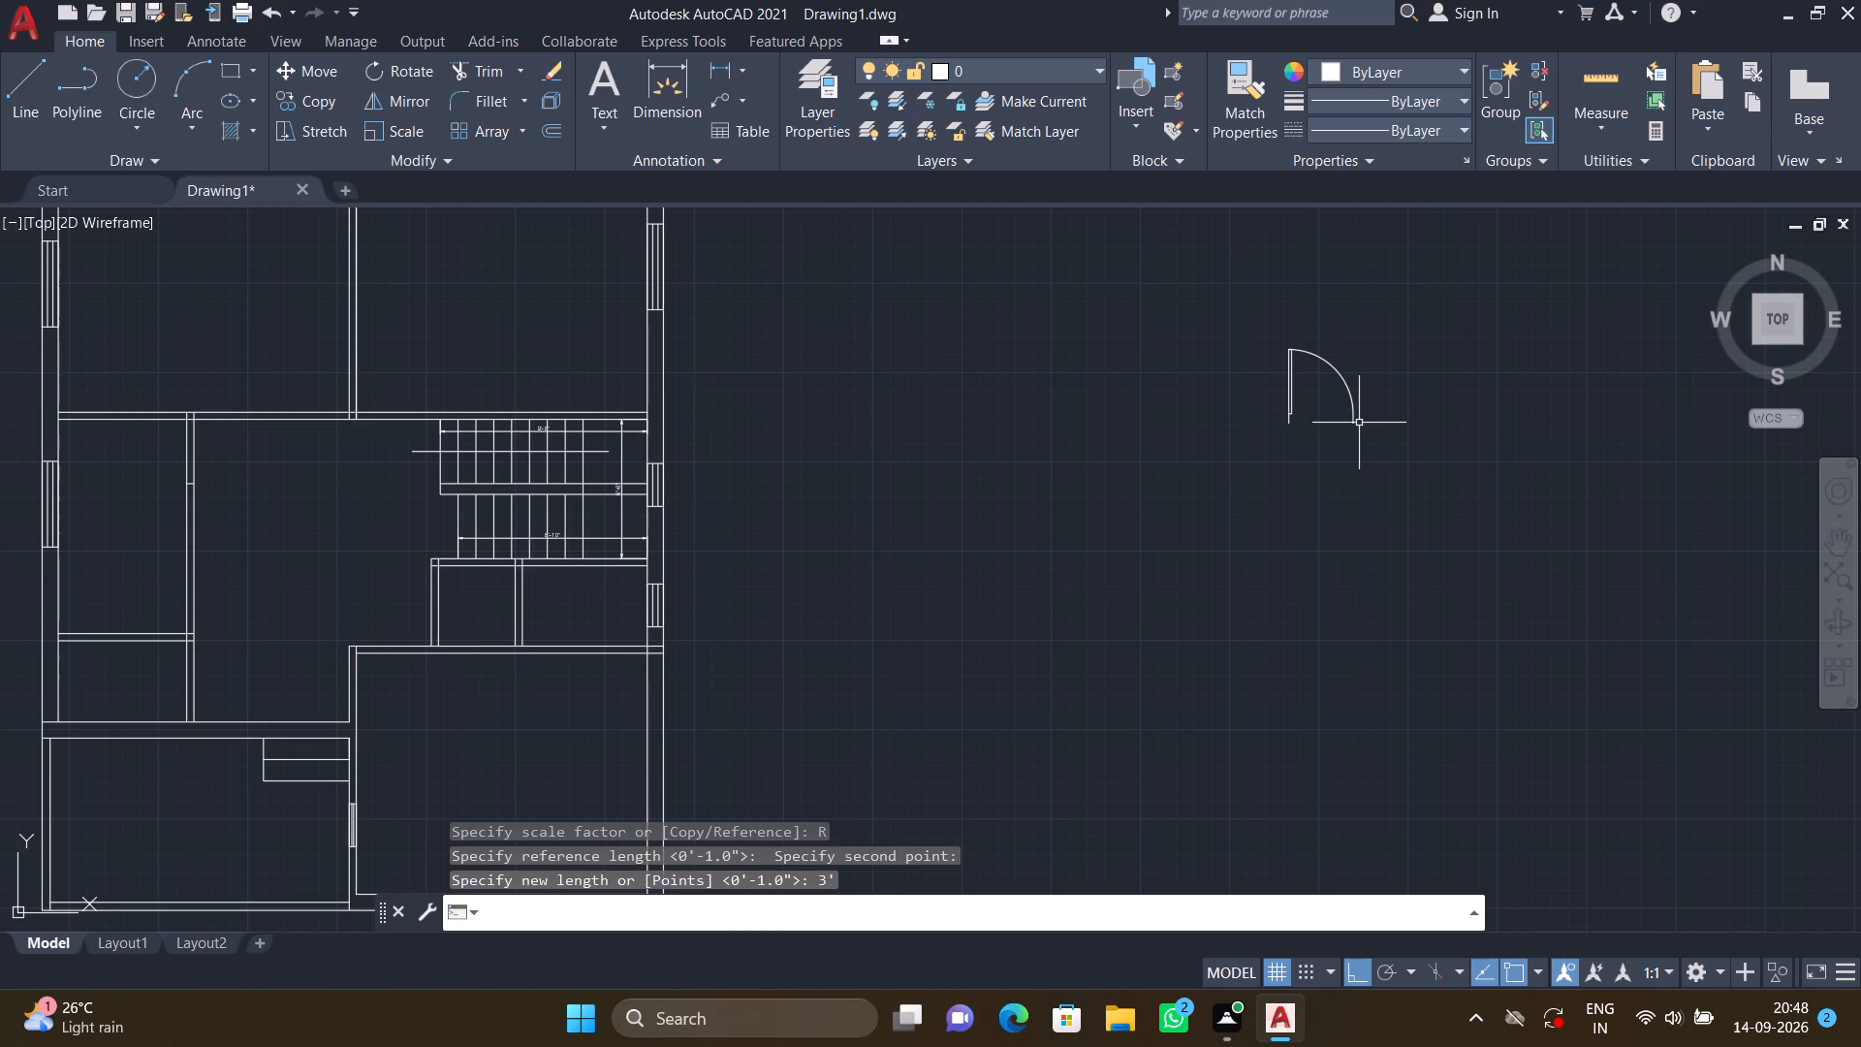
Copy the 3' door three times: one beside it to the right, one below it, and one about 46'-9" below it.
scroll(1364, 504, down, 2)
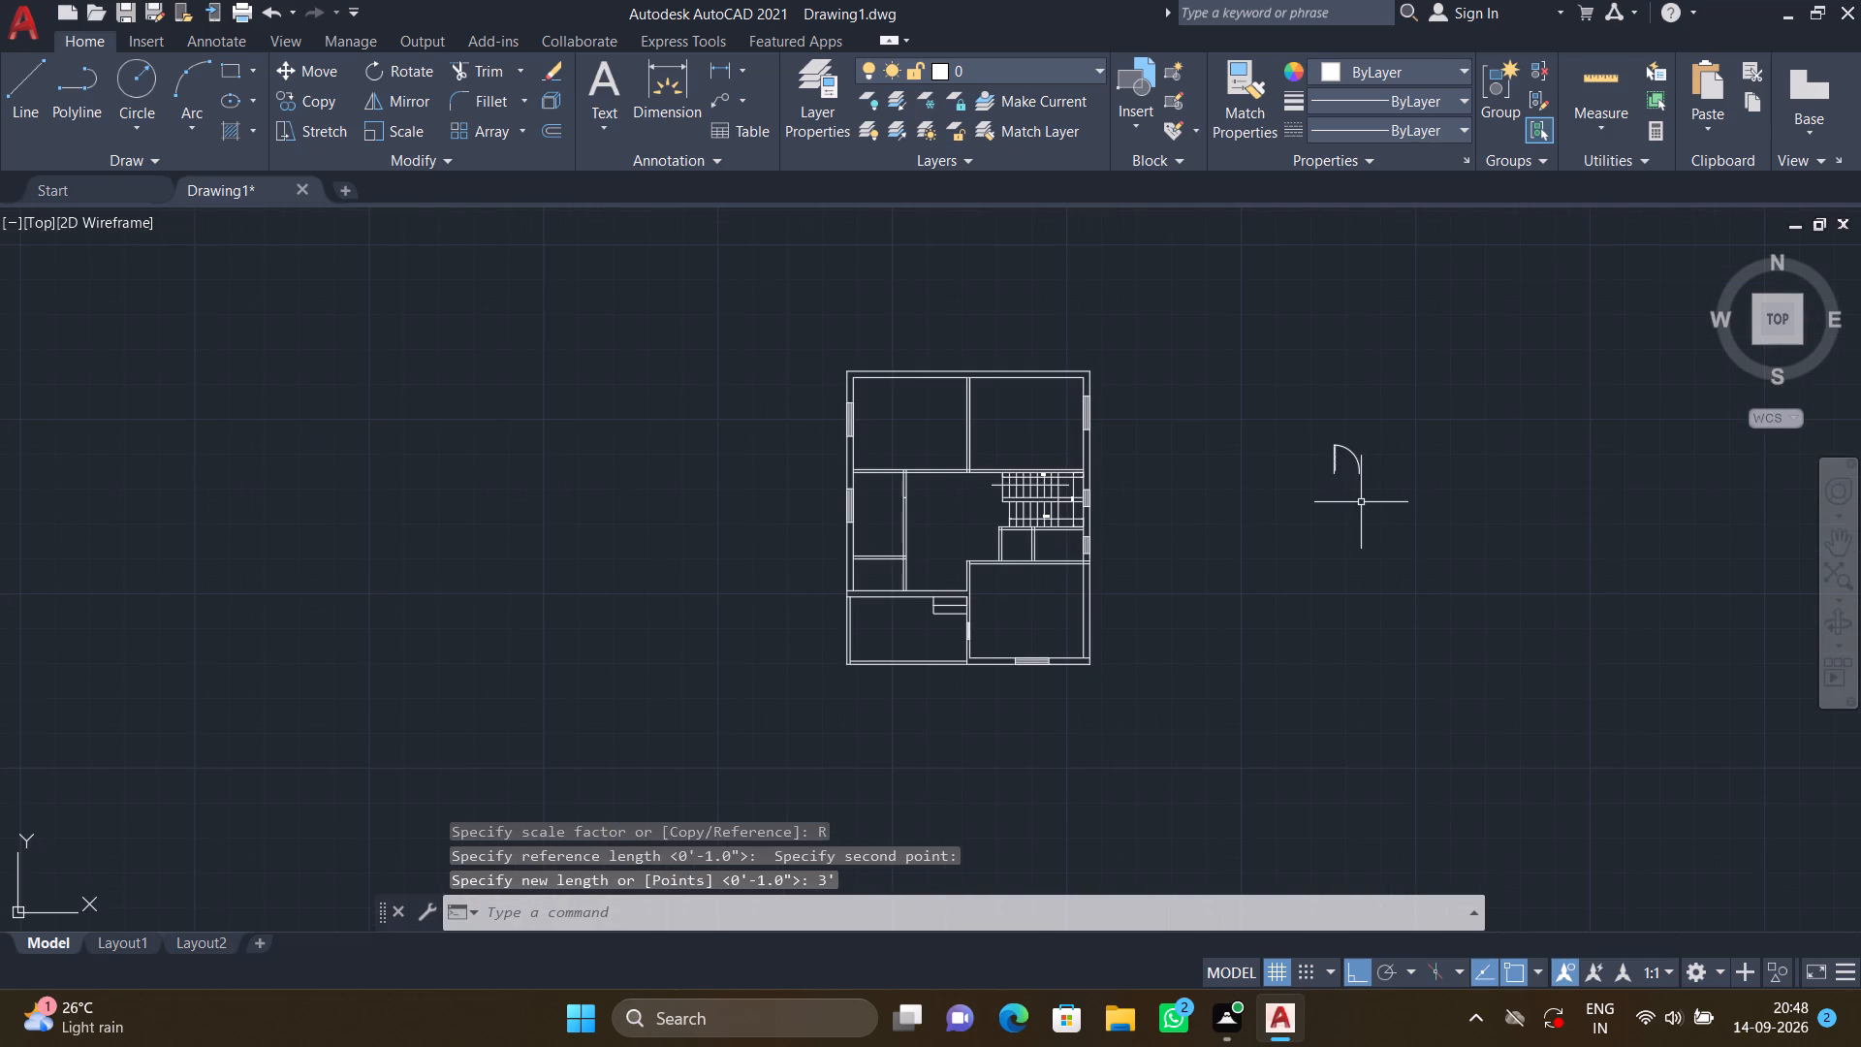
middle_drag(1353, 490, 1272, 379)
text(CO)
key(Return)
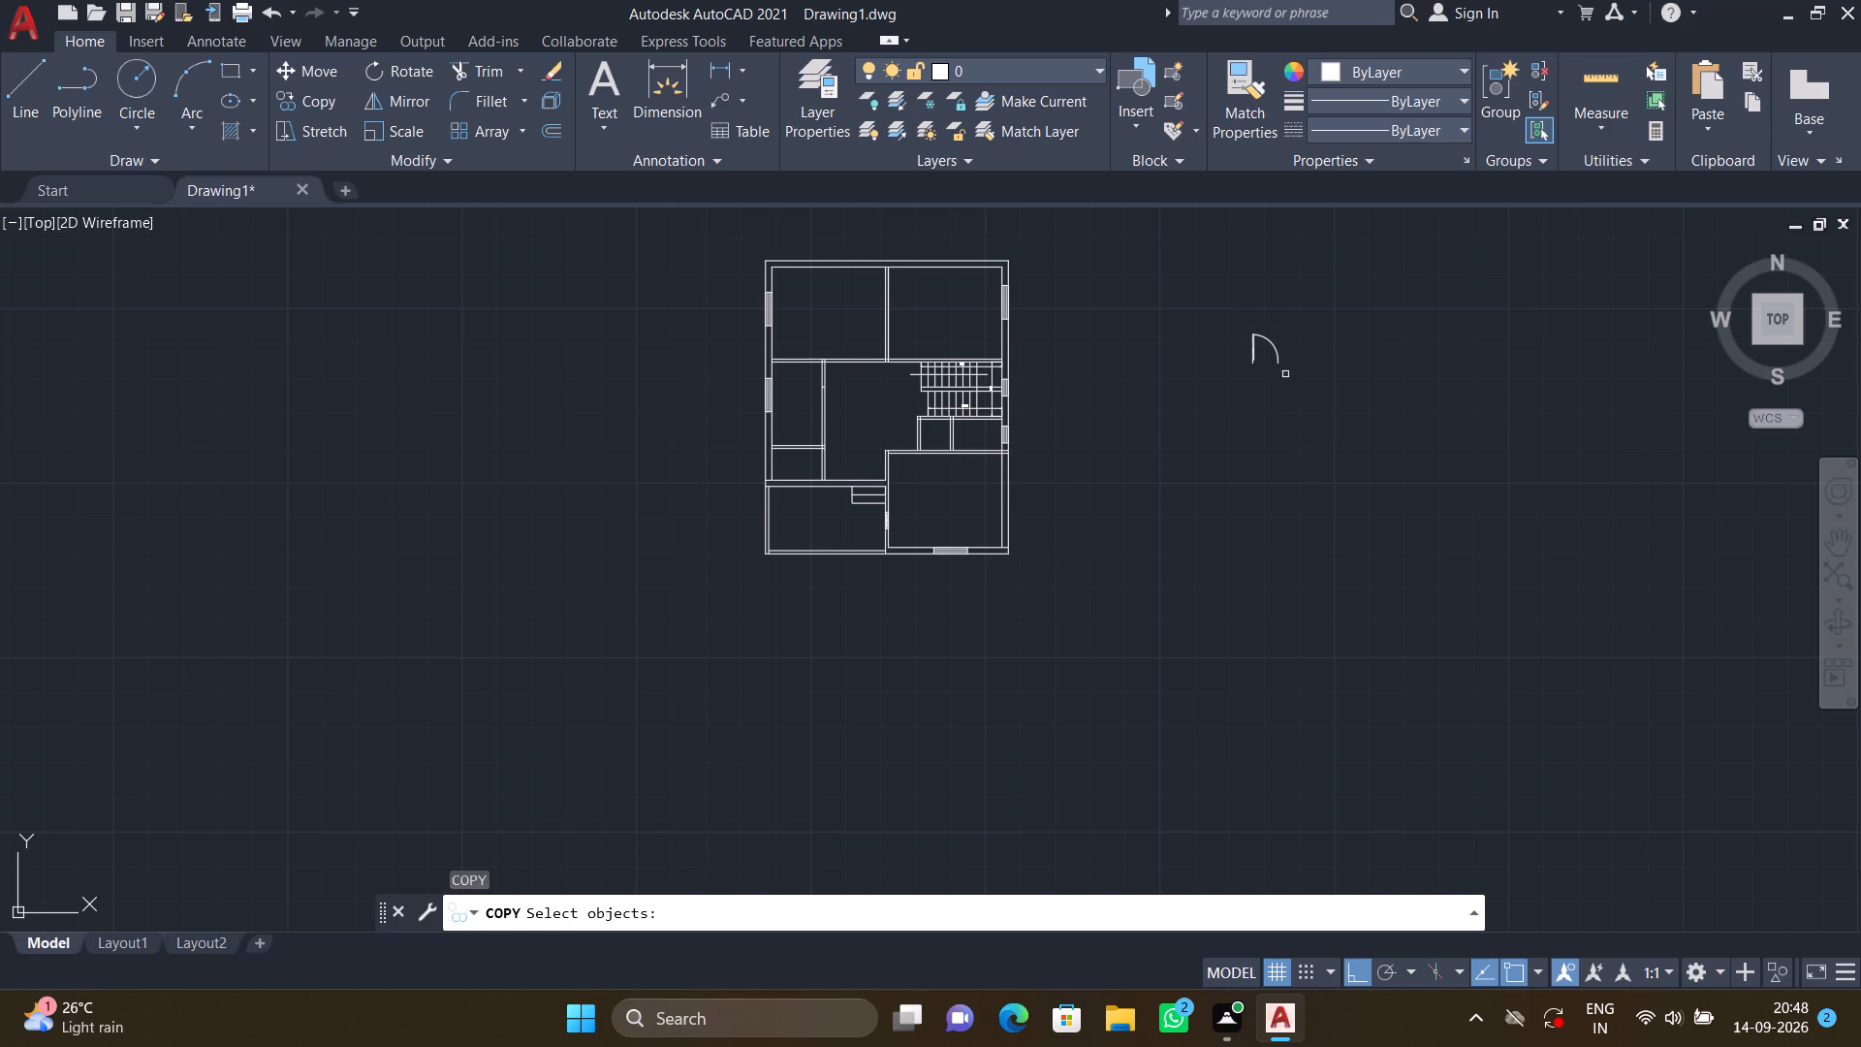
click(1304, 387)
click(1214, 289)
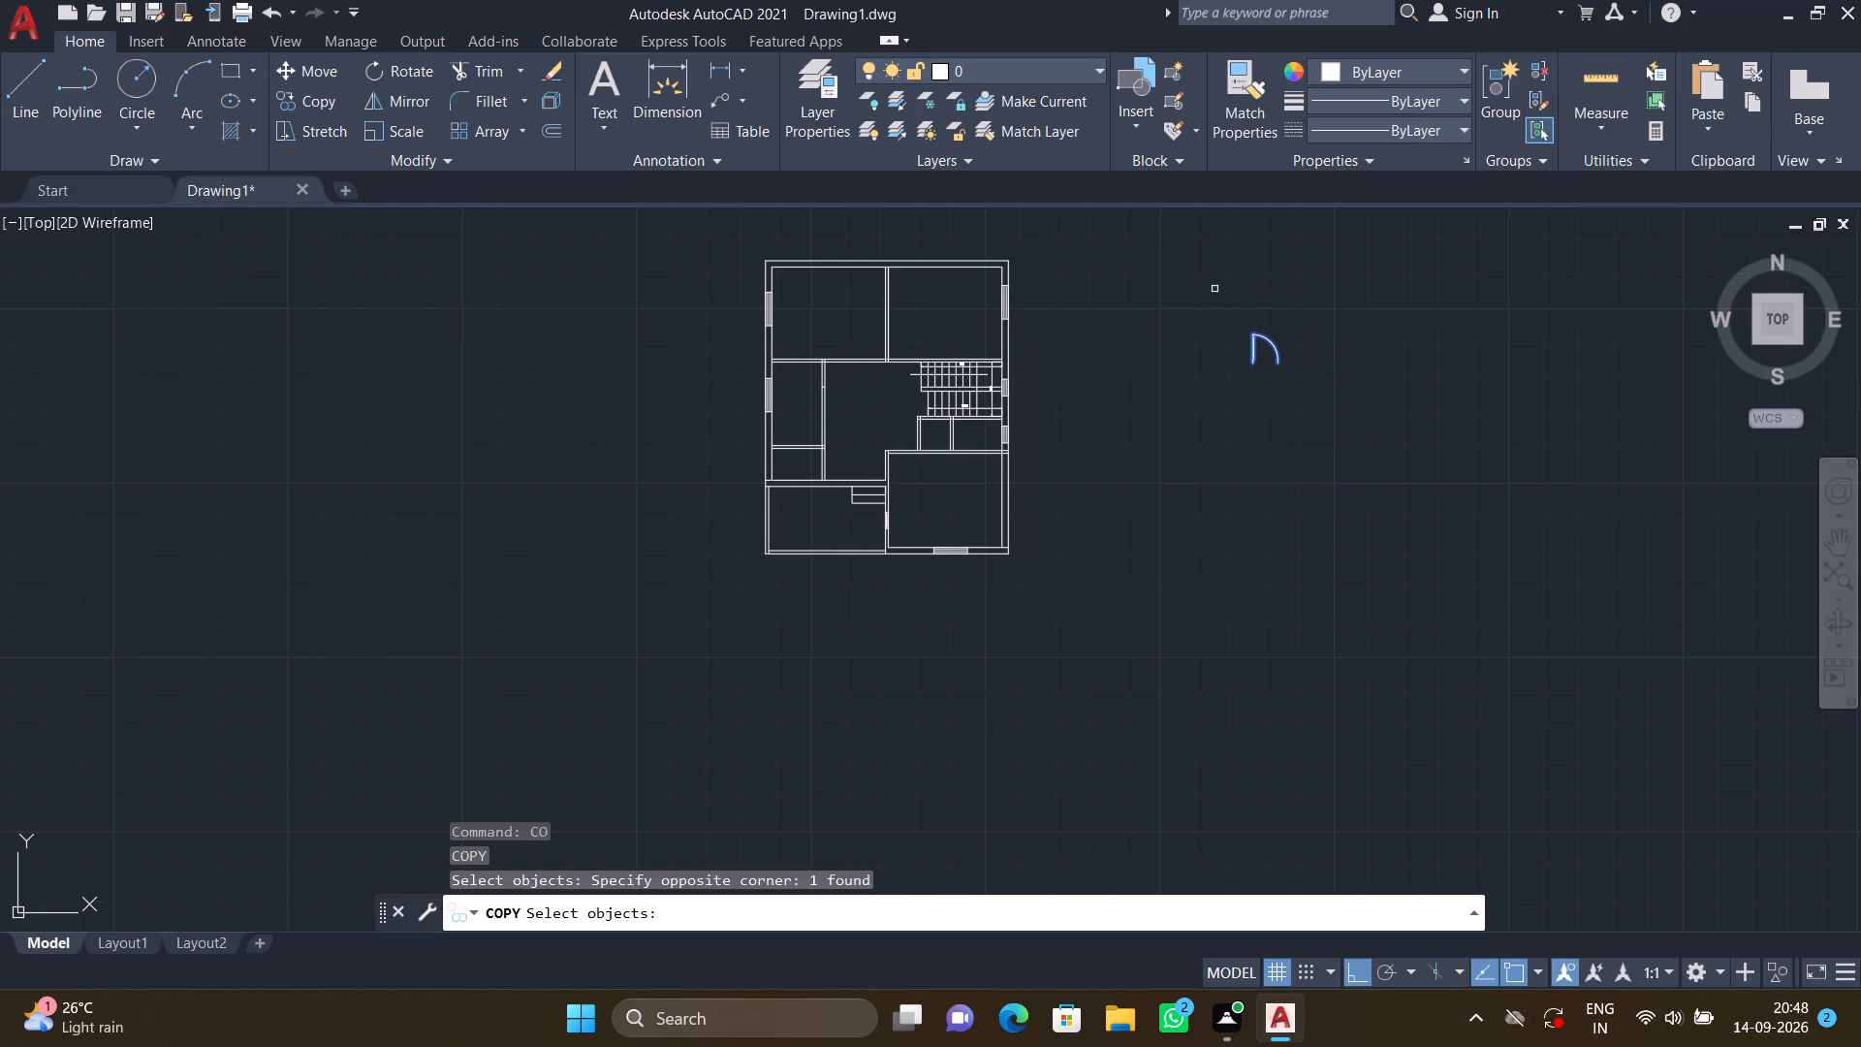
key(Return)
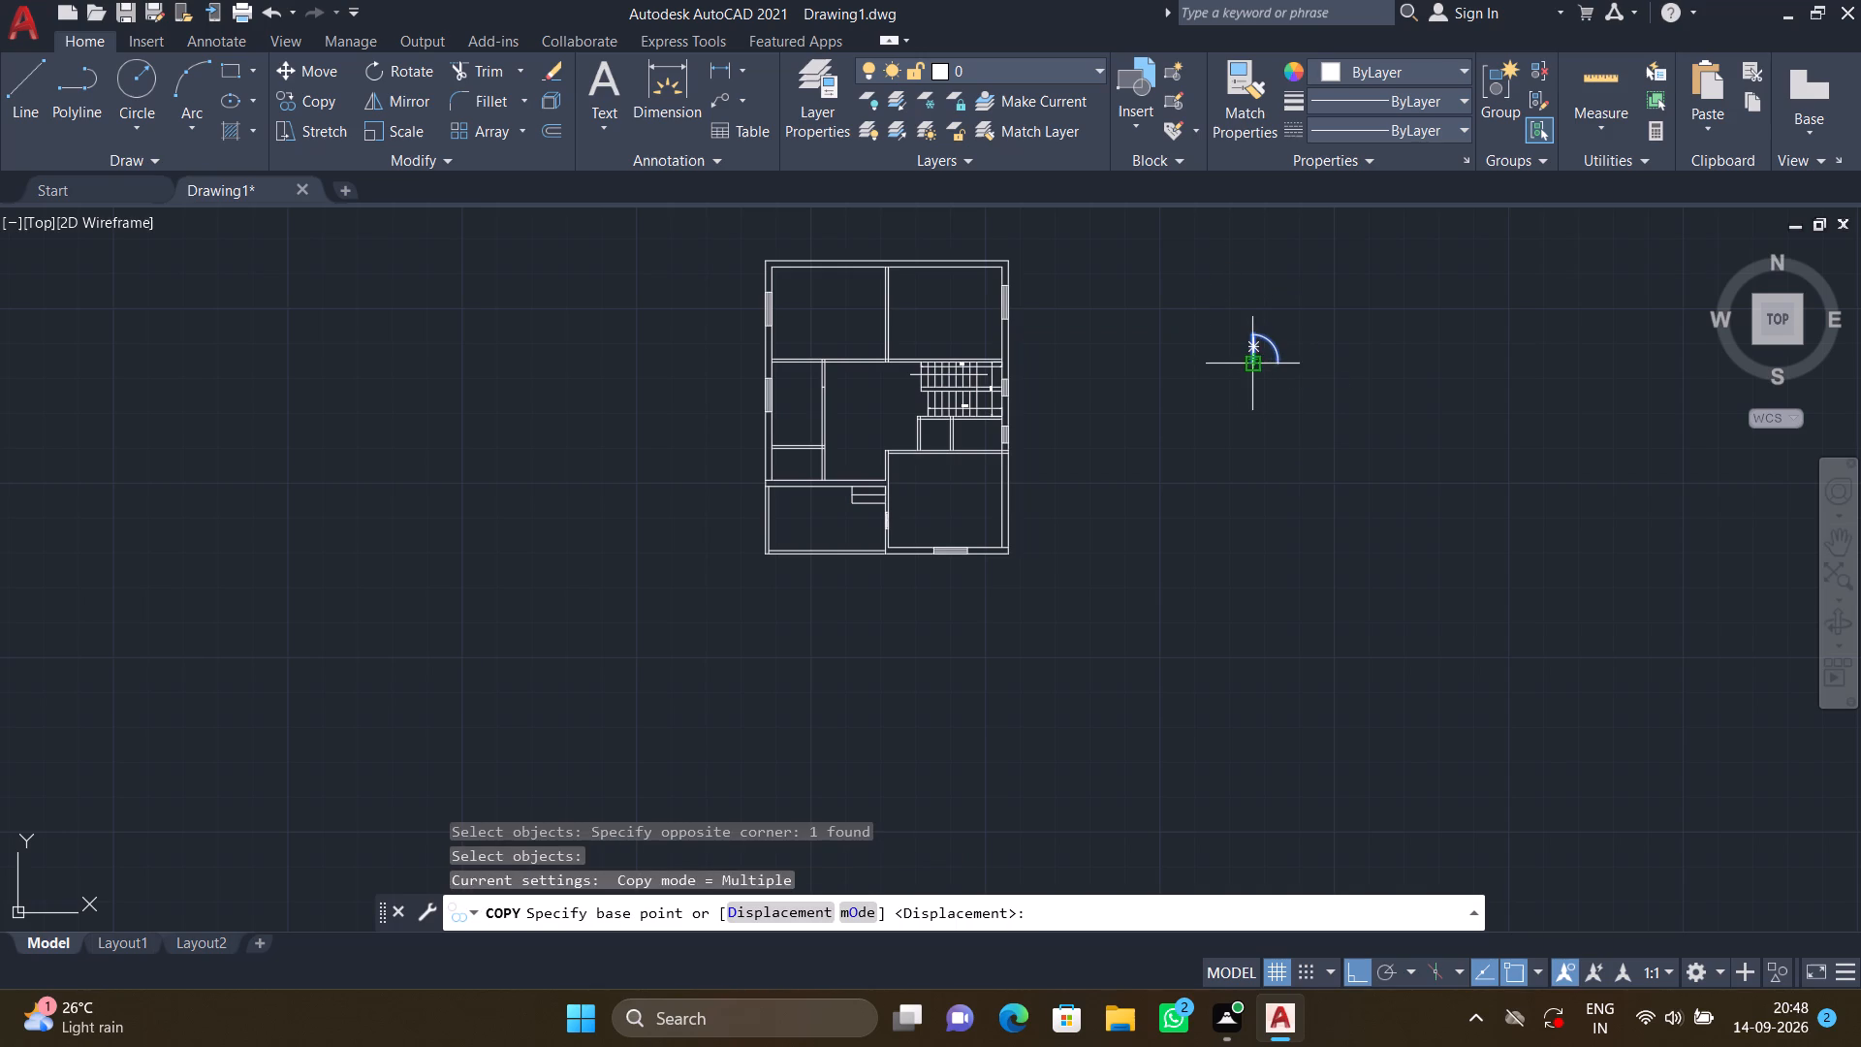
click(1257, 361)
click(1282, 520)
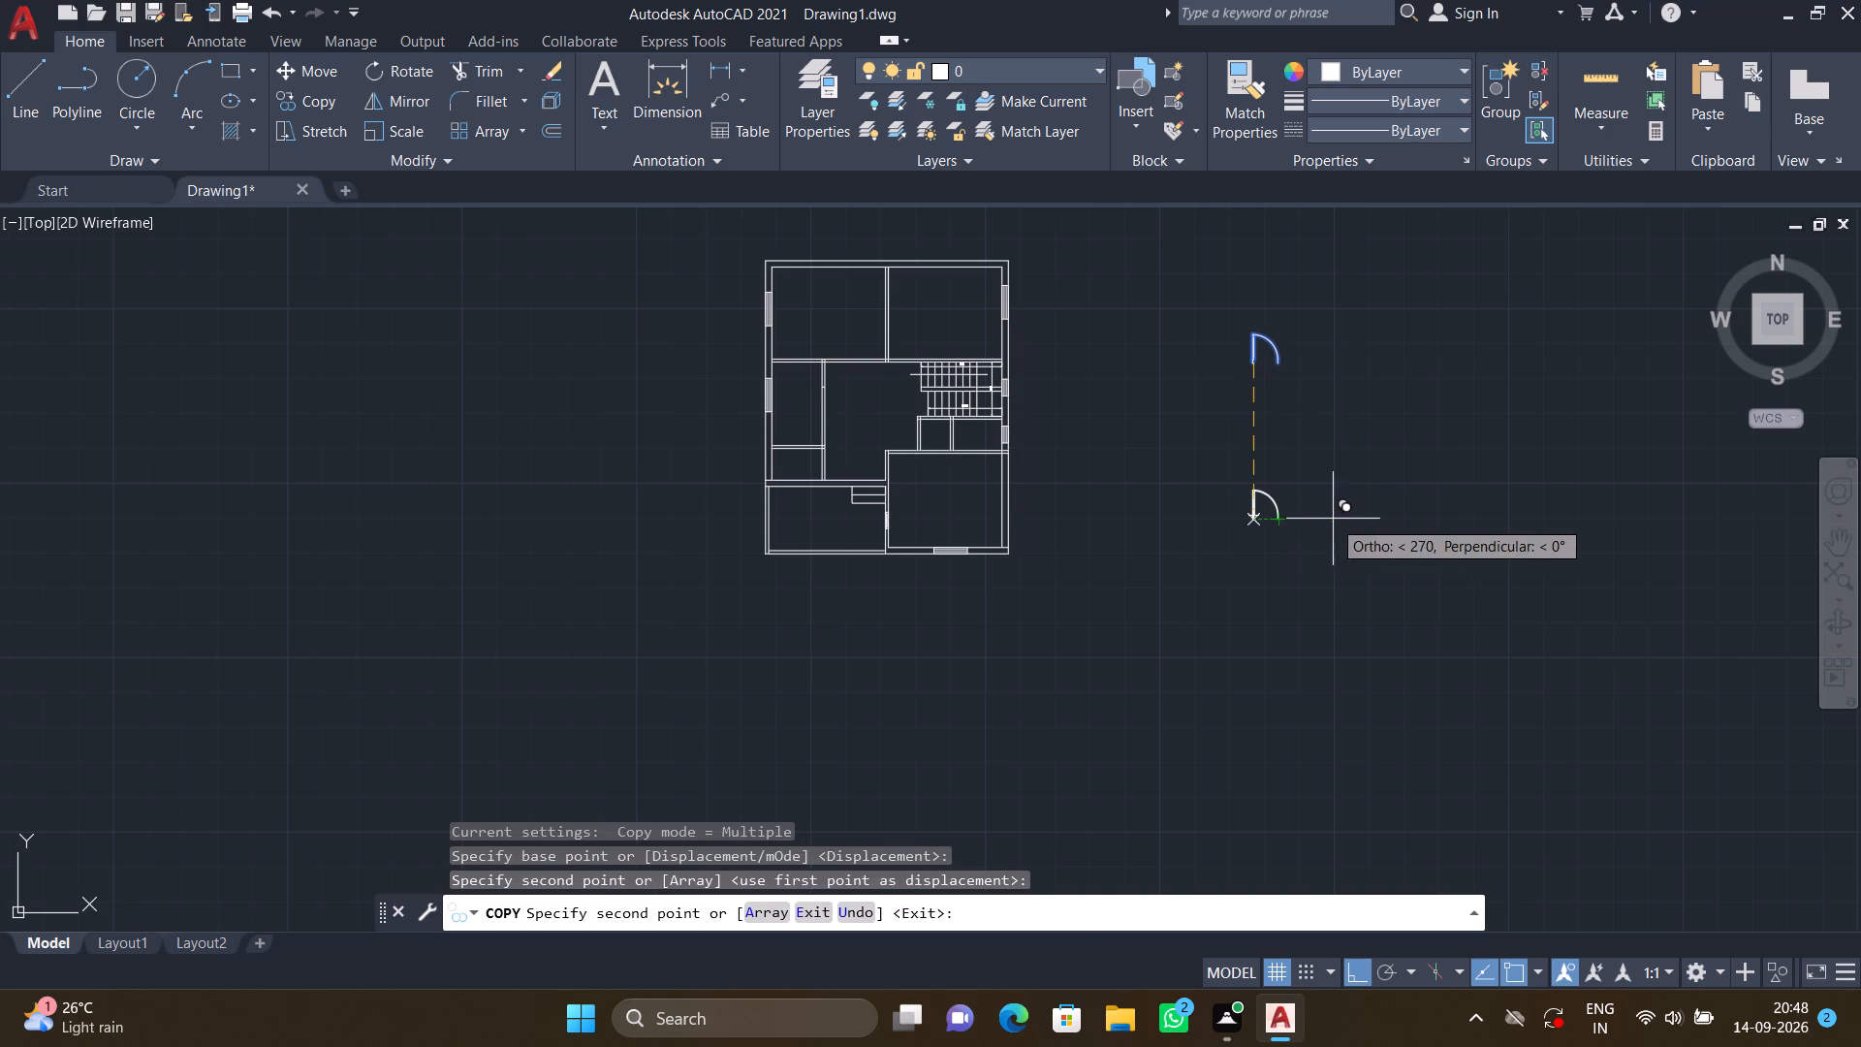
click(1467, 462)
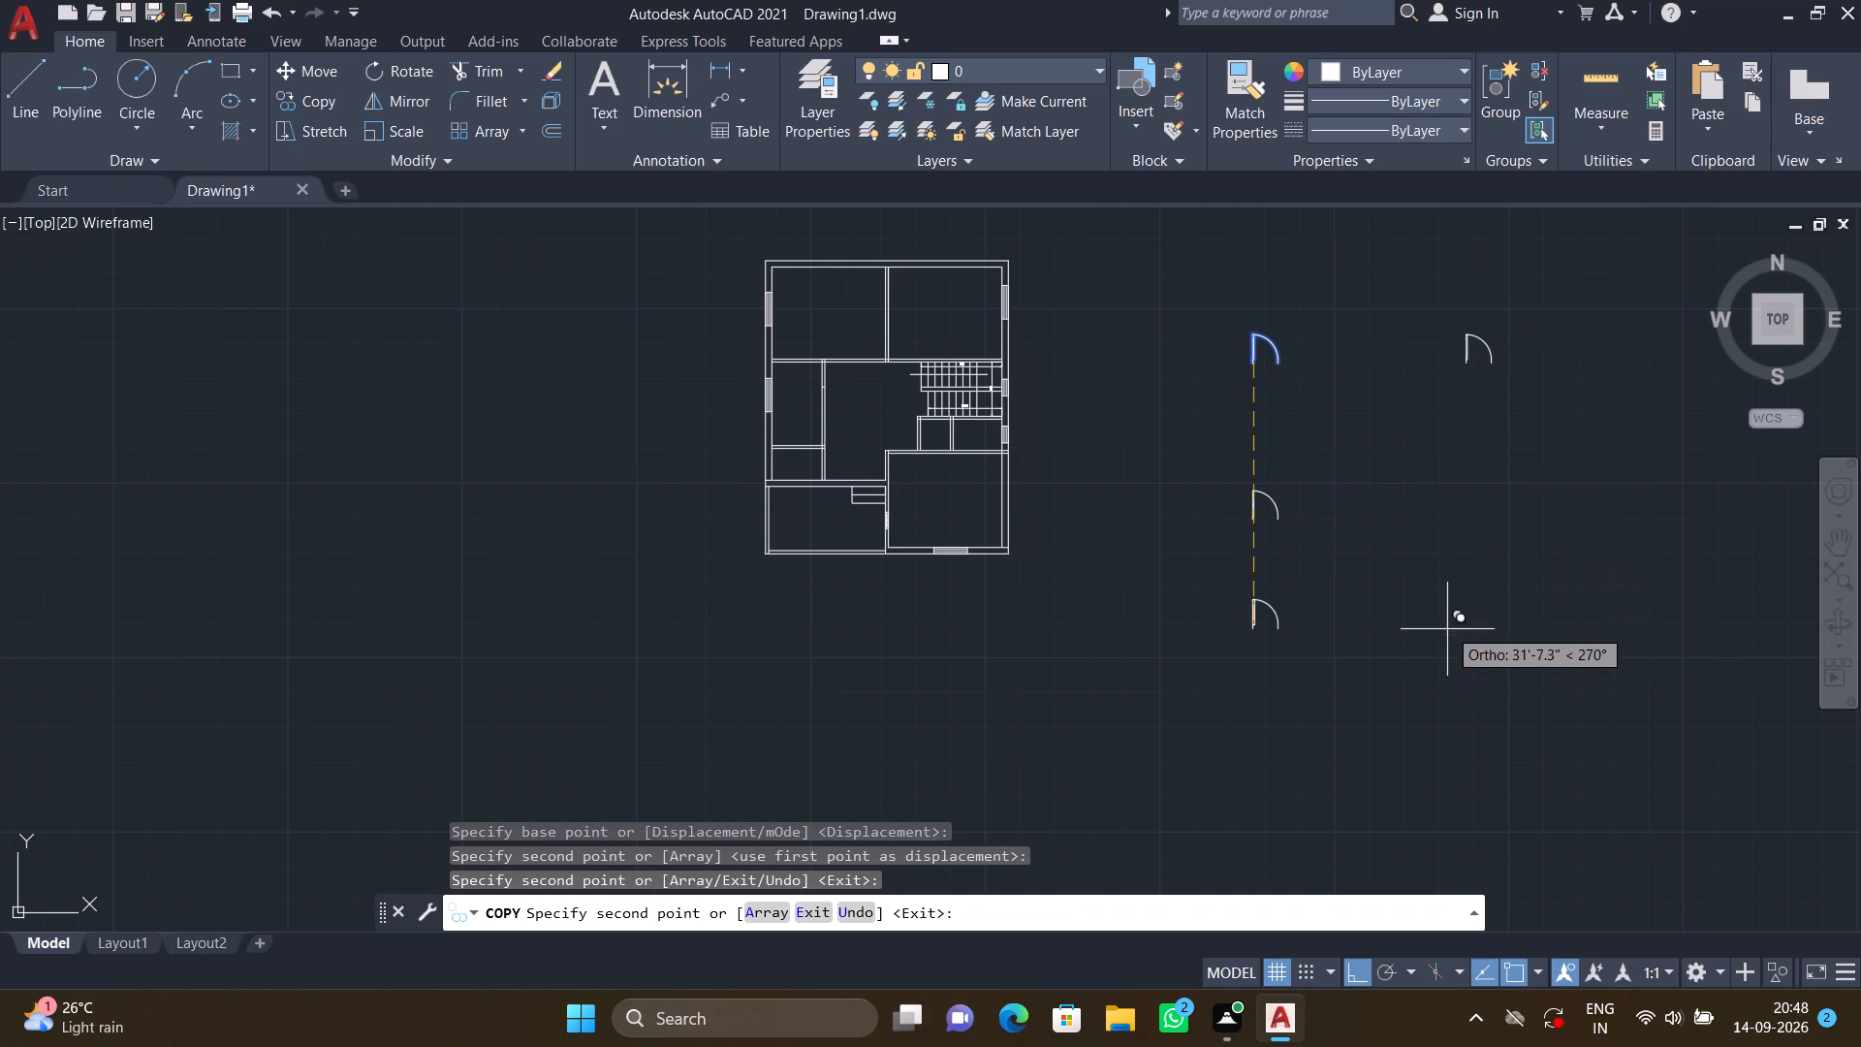
click(1400, 755)
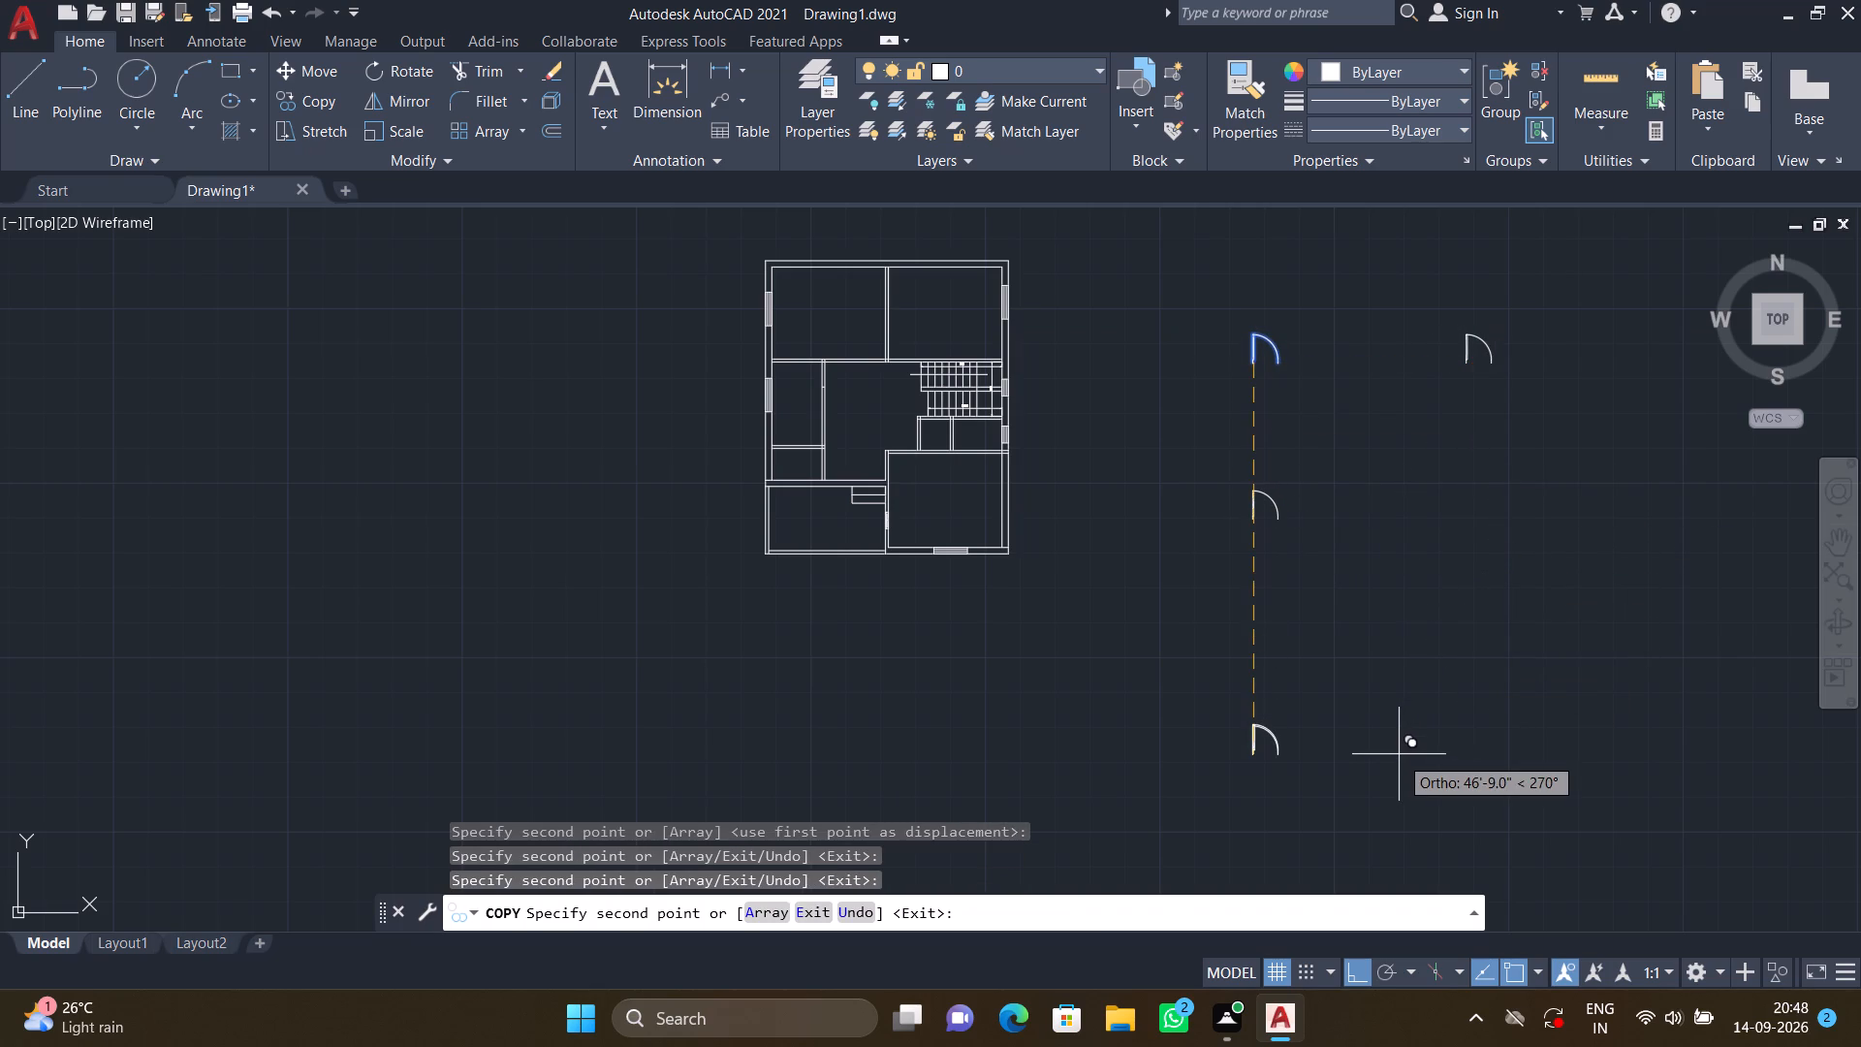
key(Return)
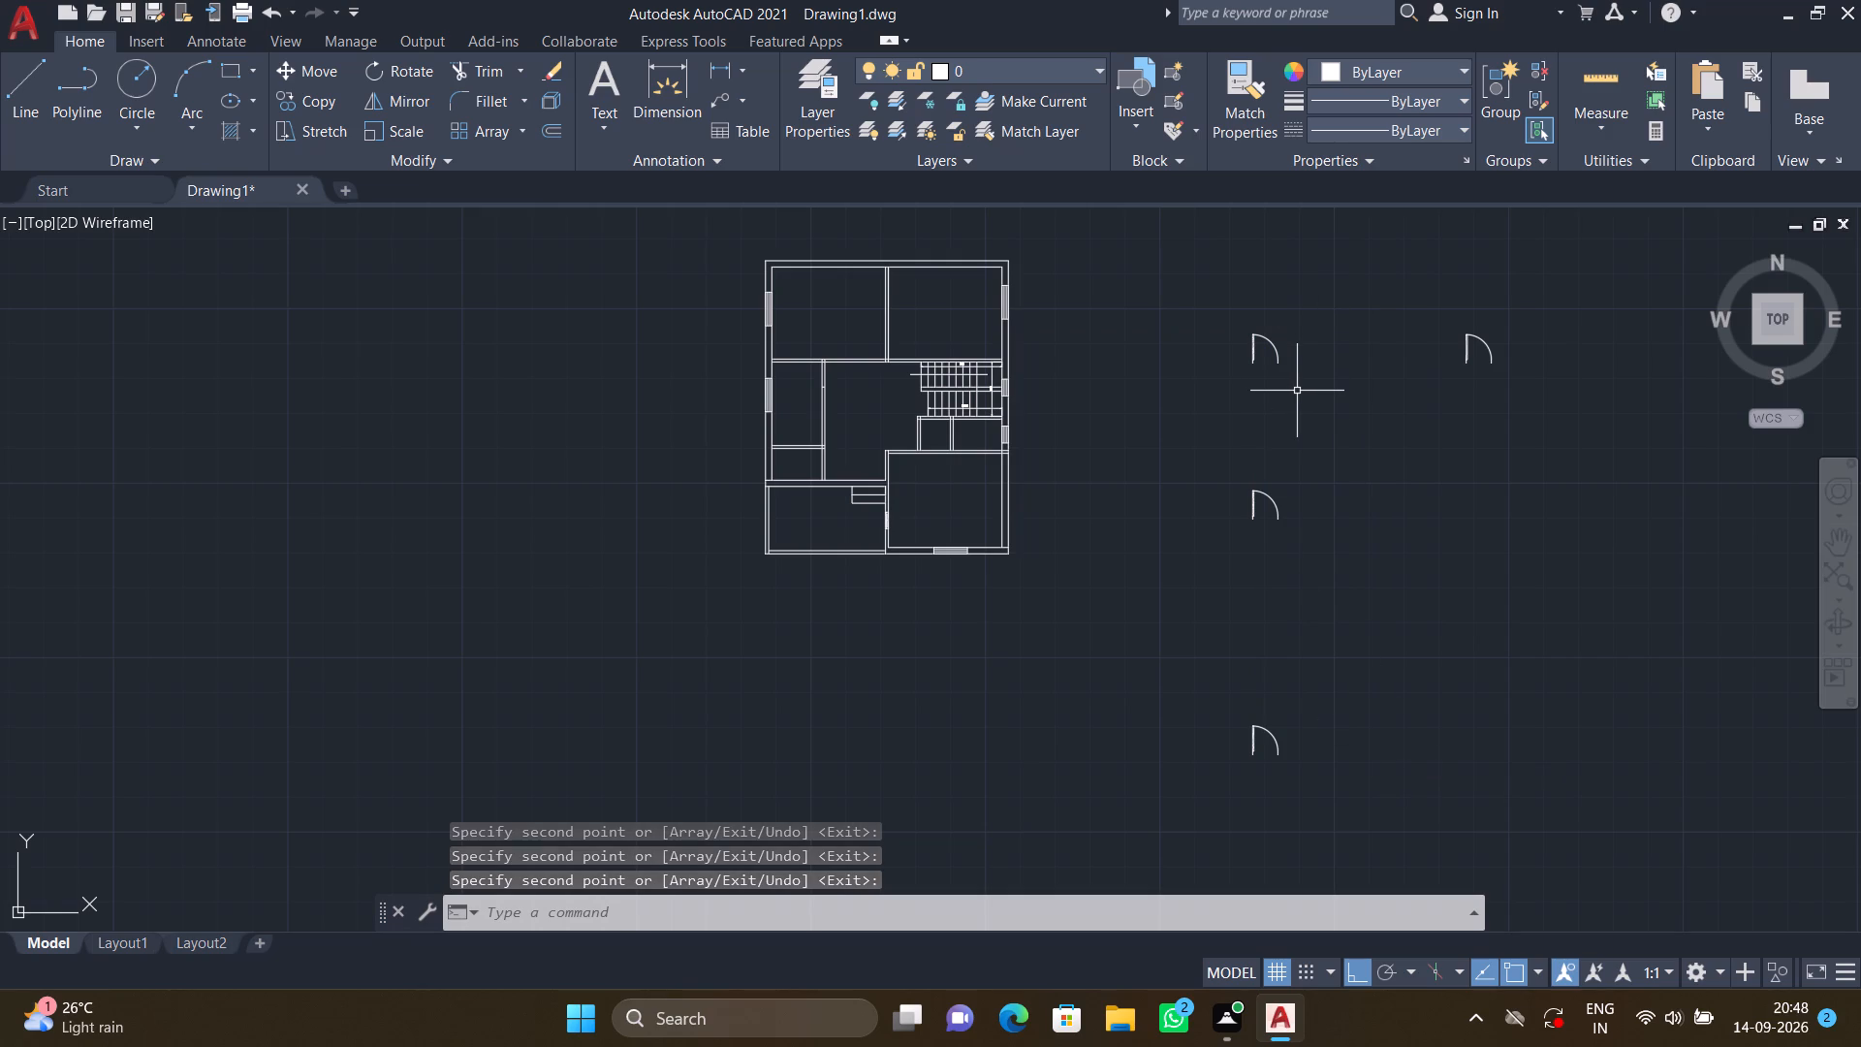
Mirror the original door downward about a horizontal line through its hinge end, keeping the source door.
text(MI)
key(Return)
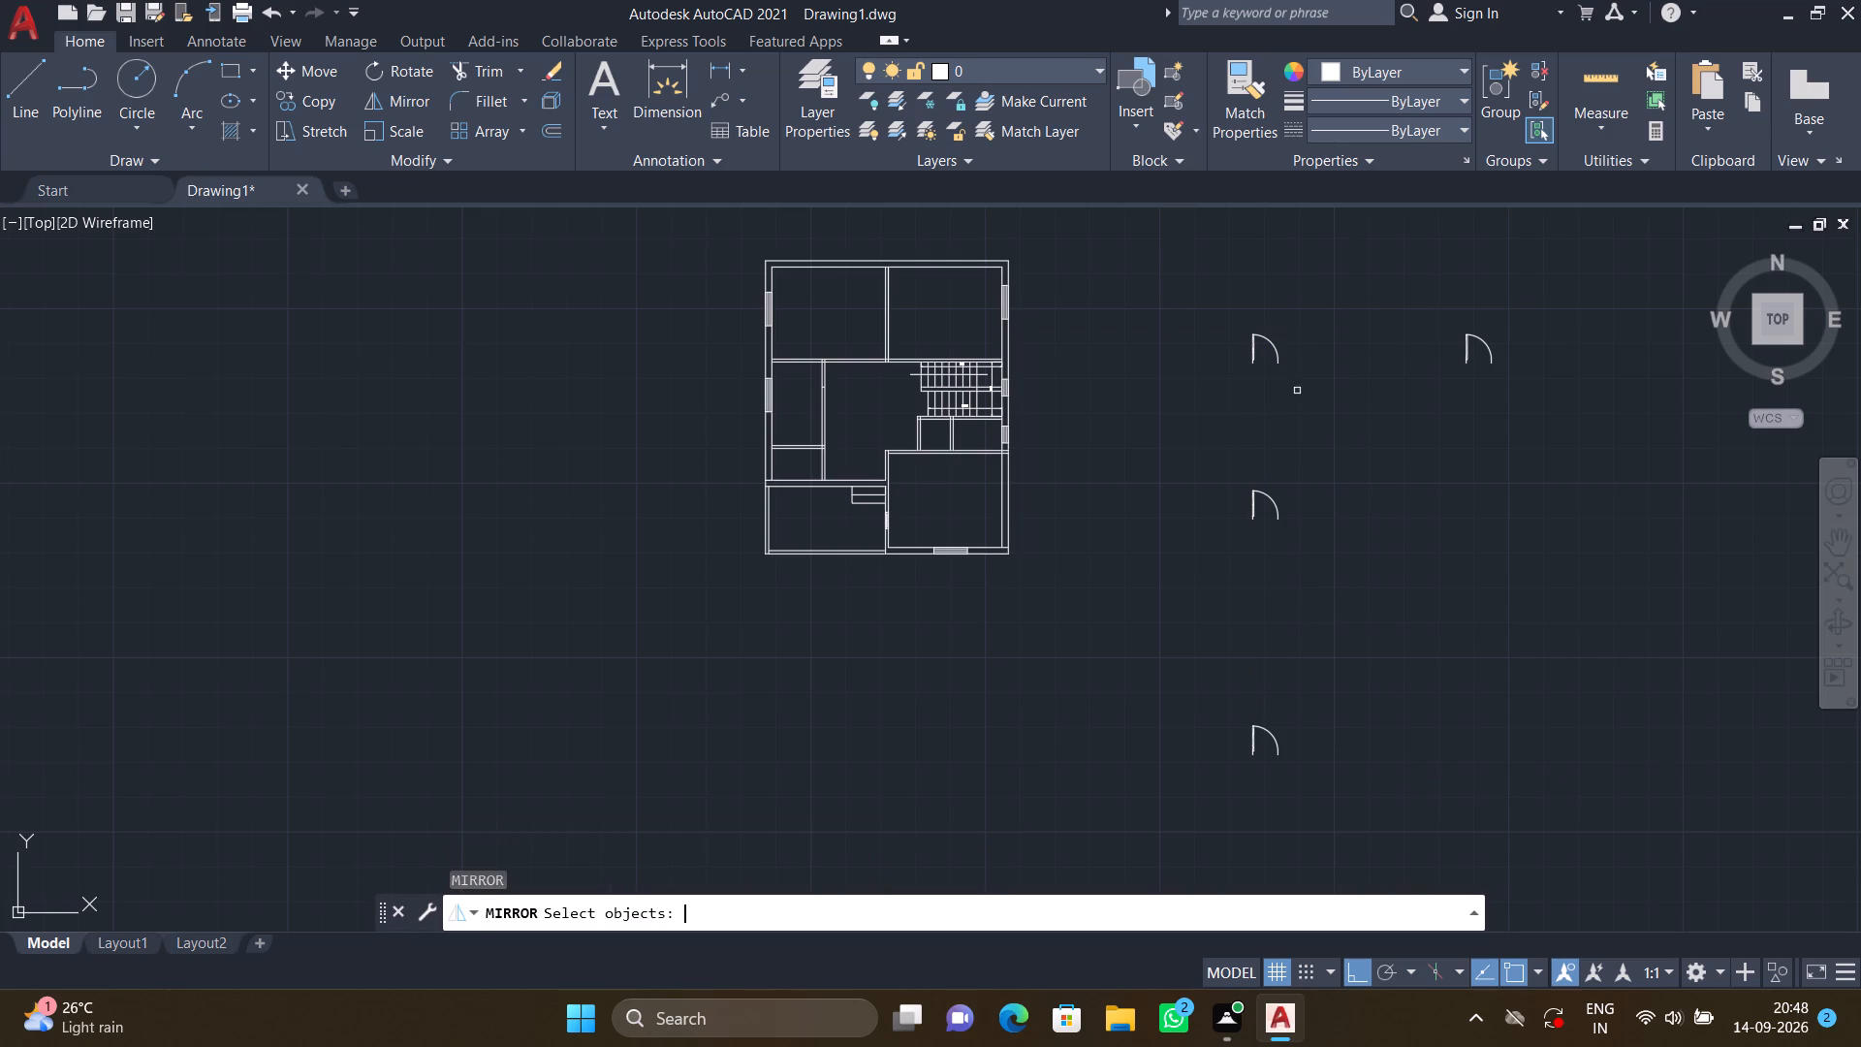
click(1251, 353)
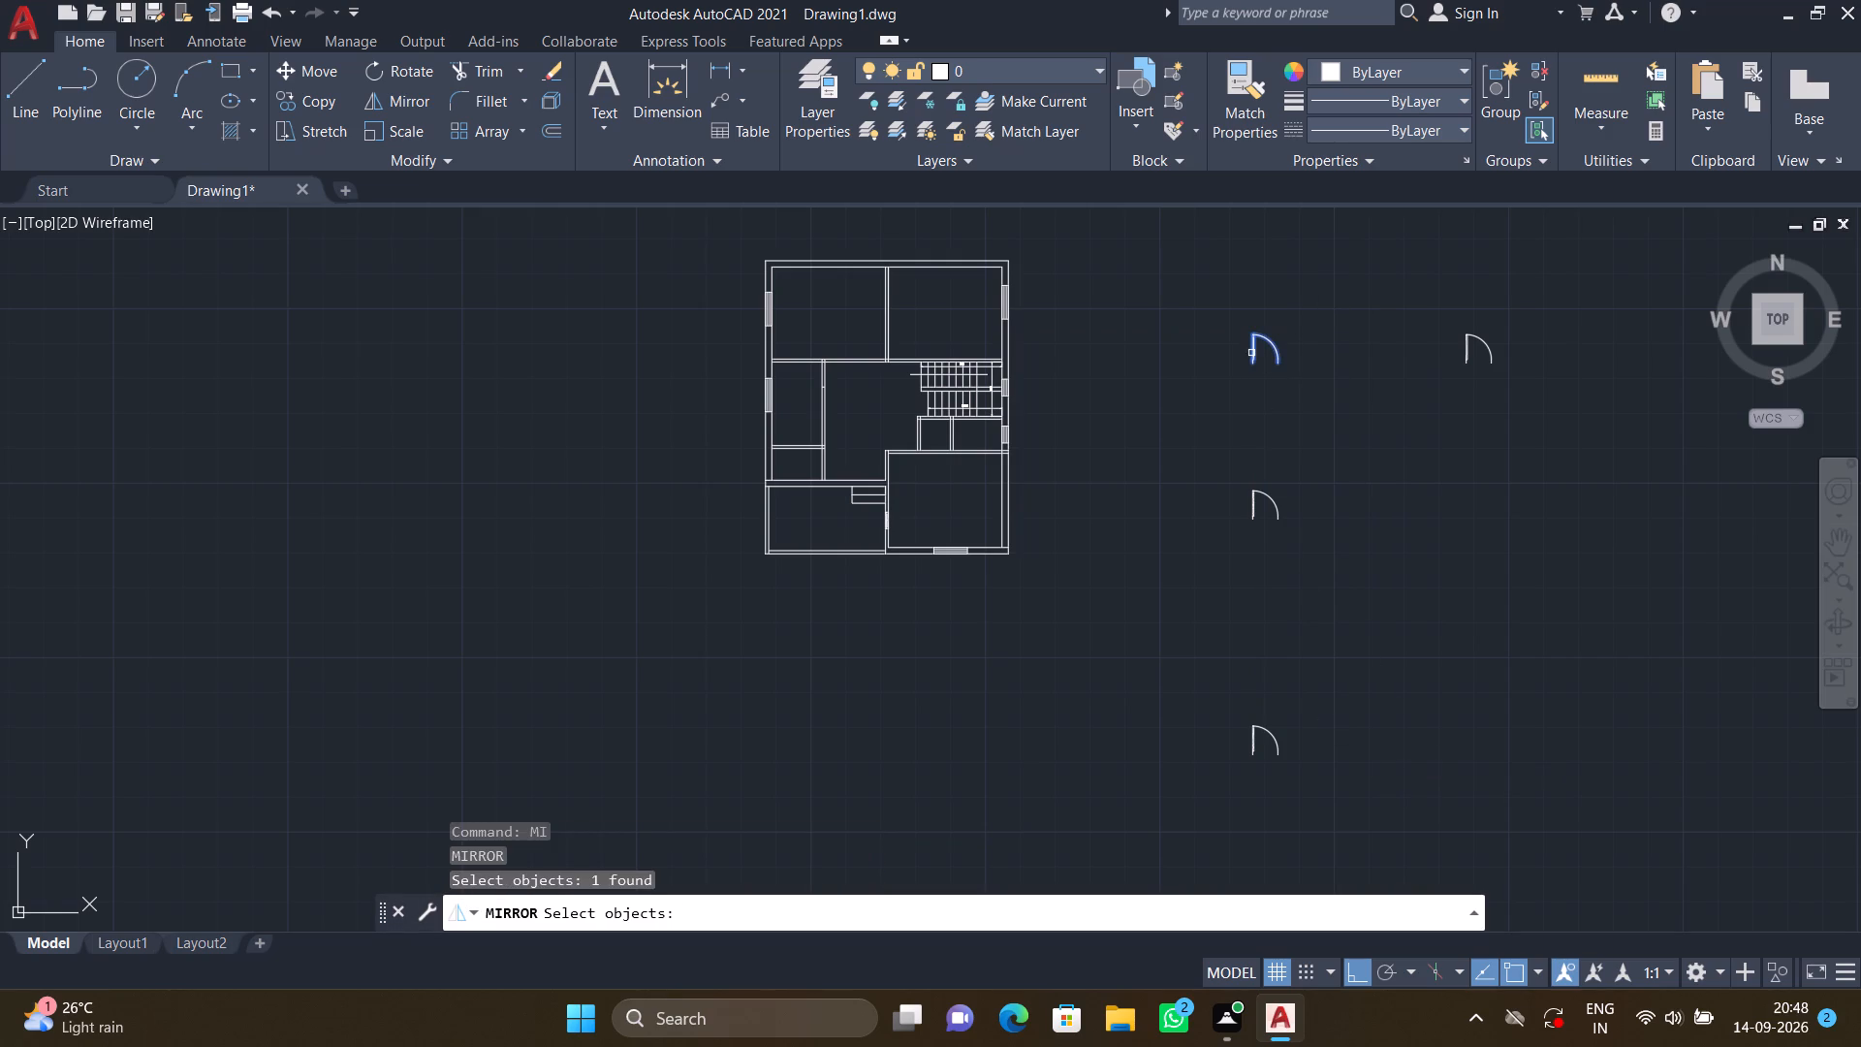
key(Return)
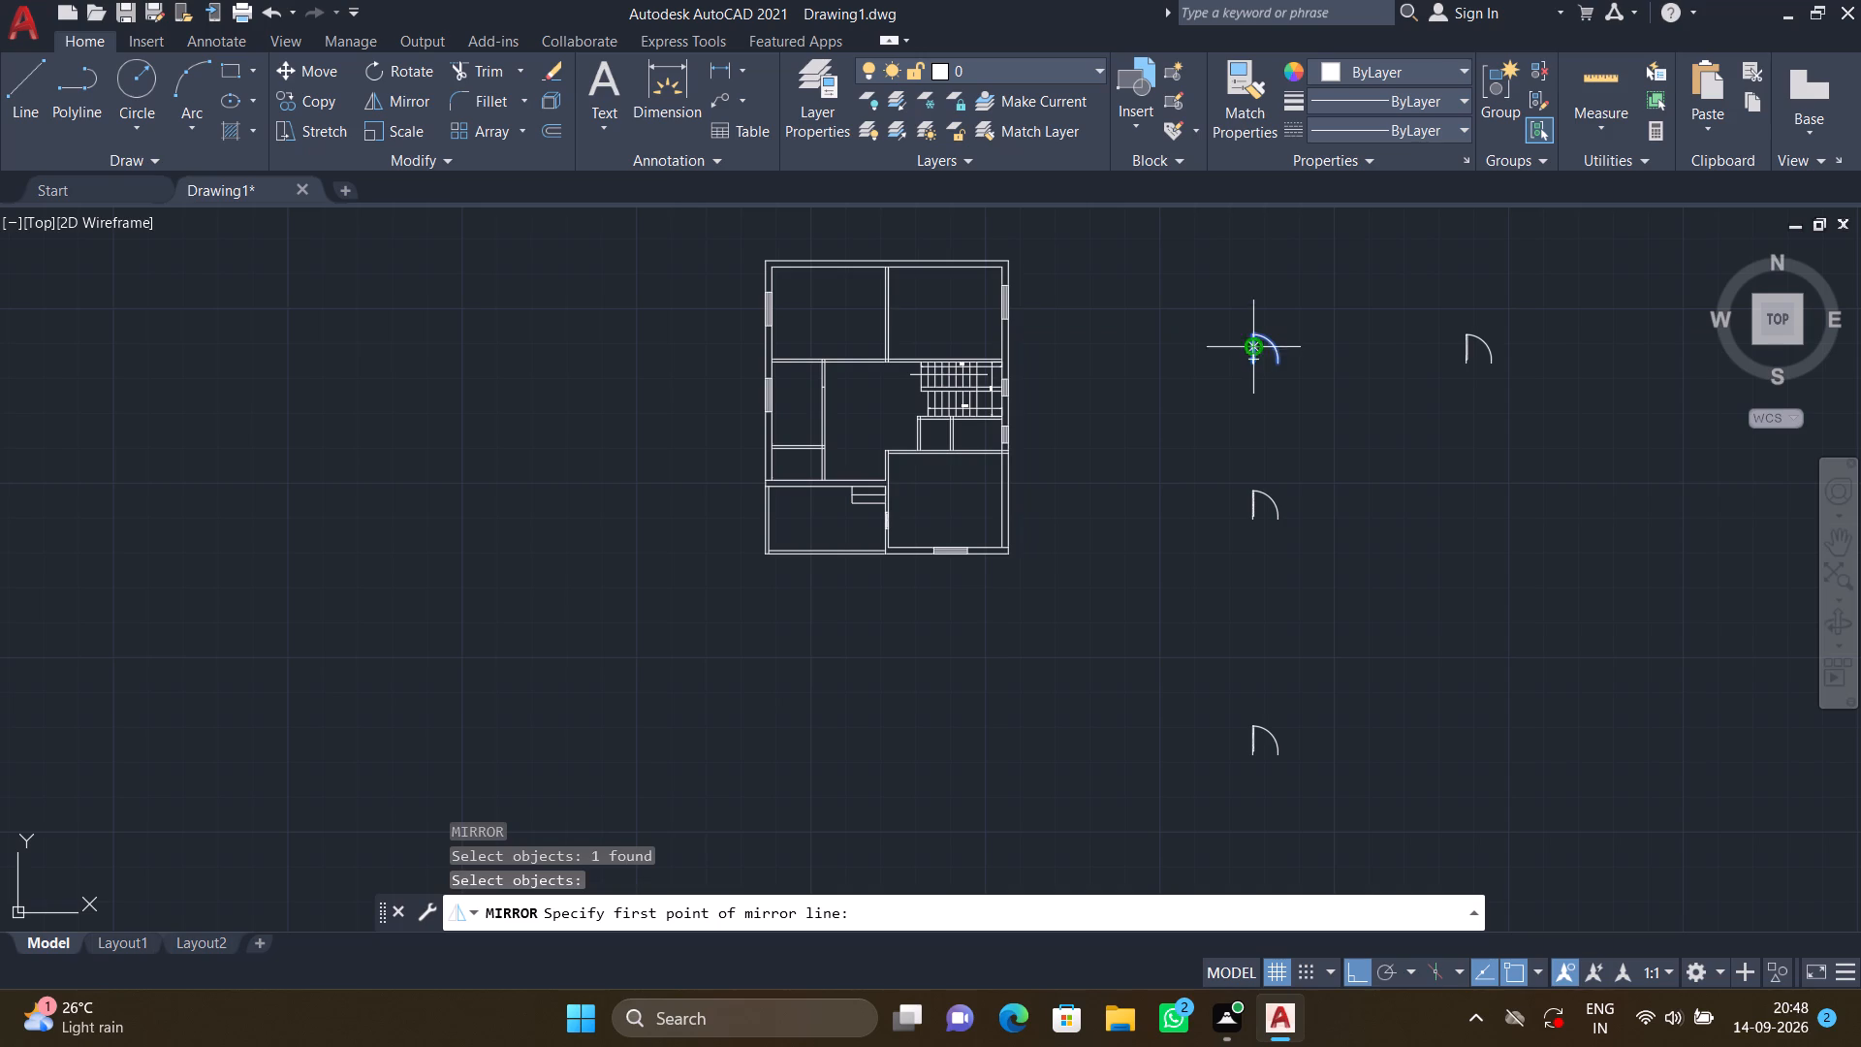
scroll(1249, 351, up, 2)
click(1251, 388)
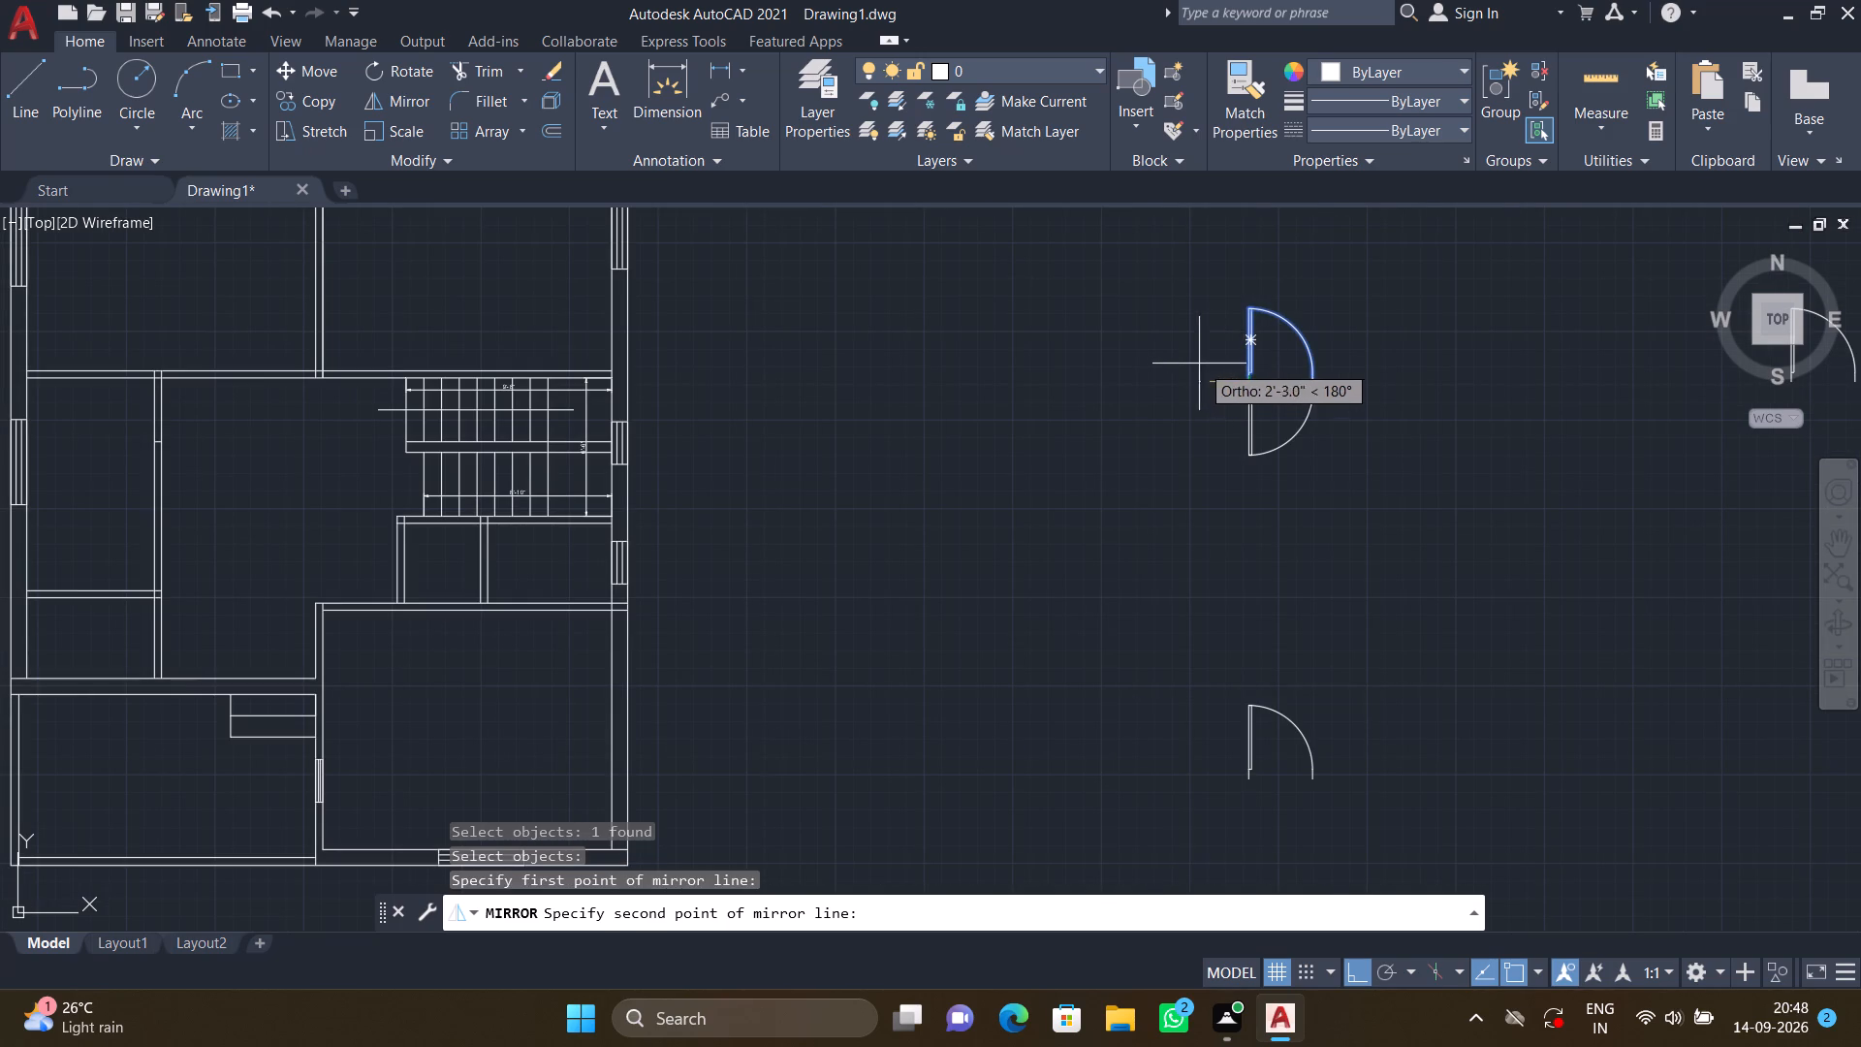
click(1191, 362)
key(Return)
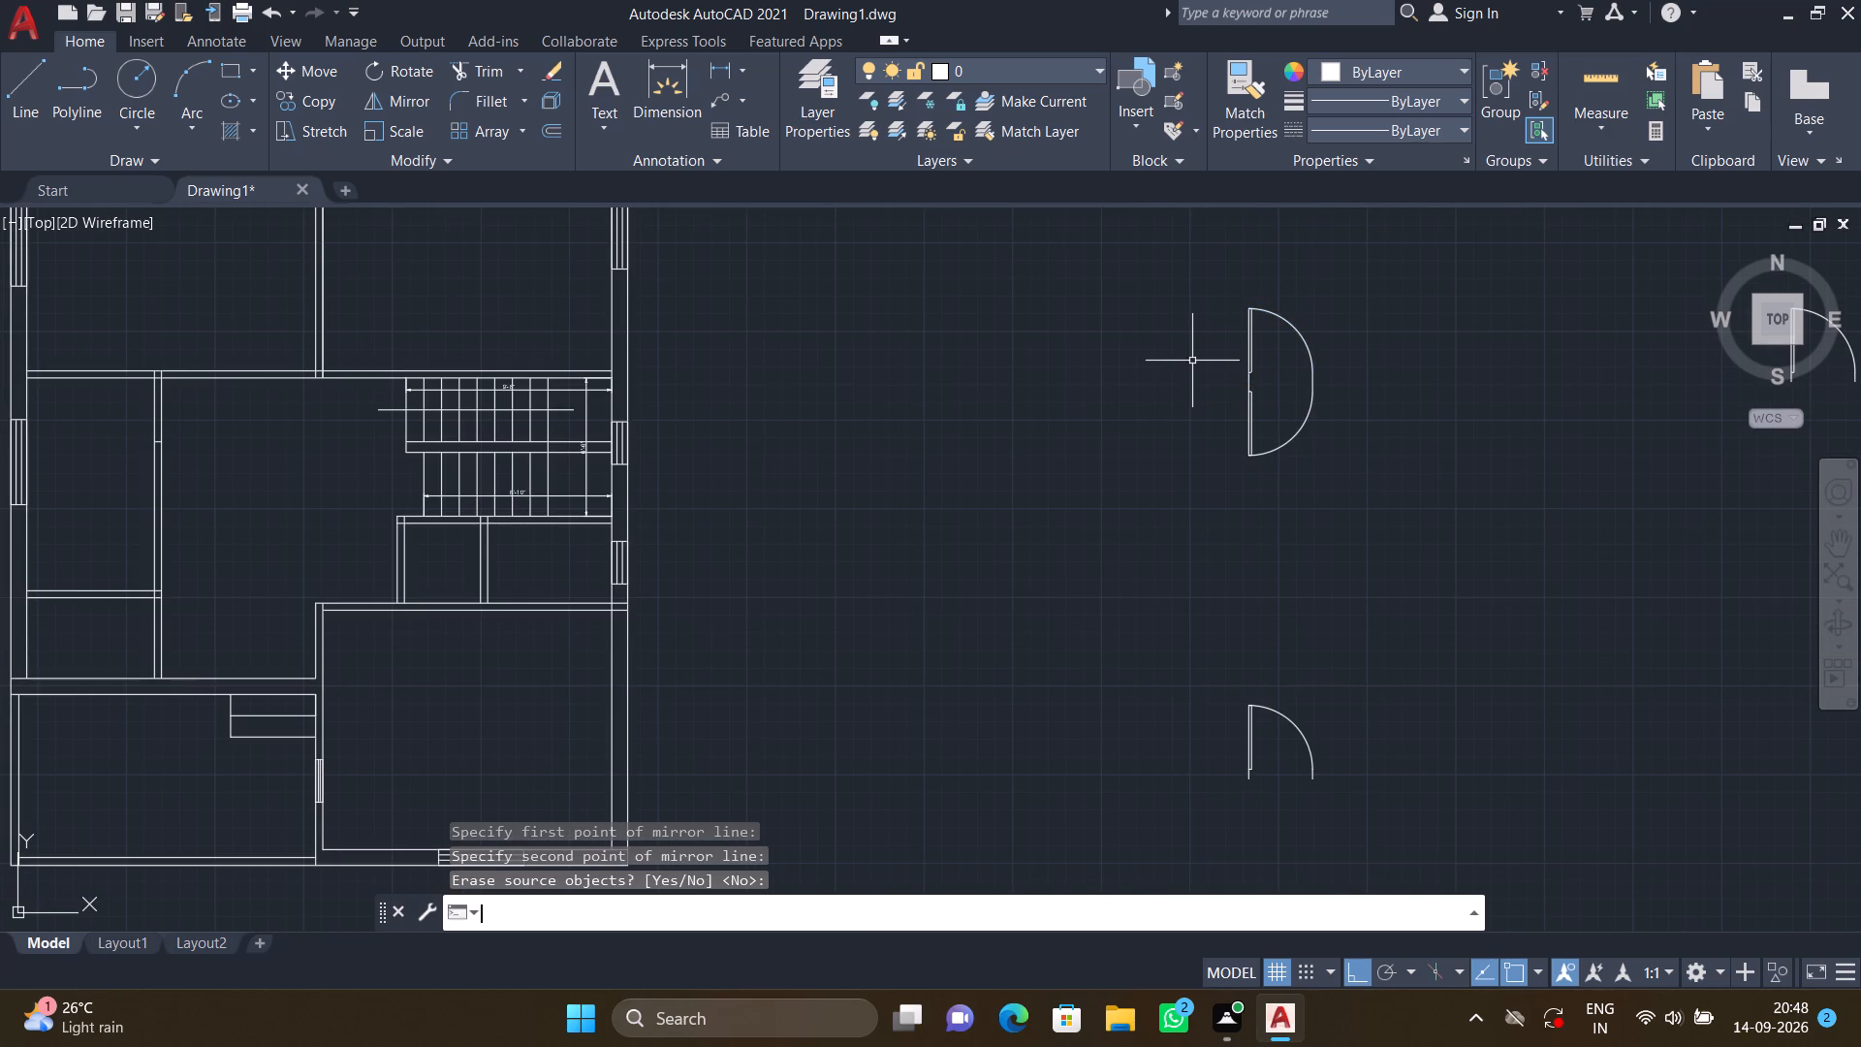
Mirror the original upper door to the left about a vertical line along its leaf, keeping the source door.
key(space)
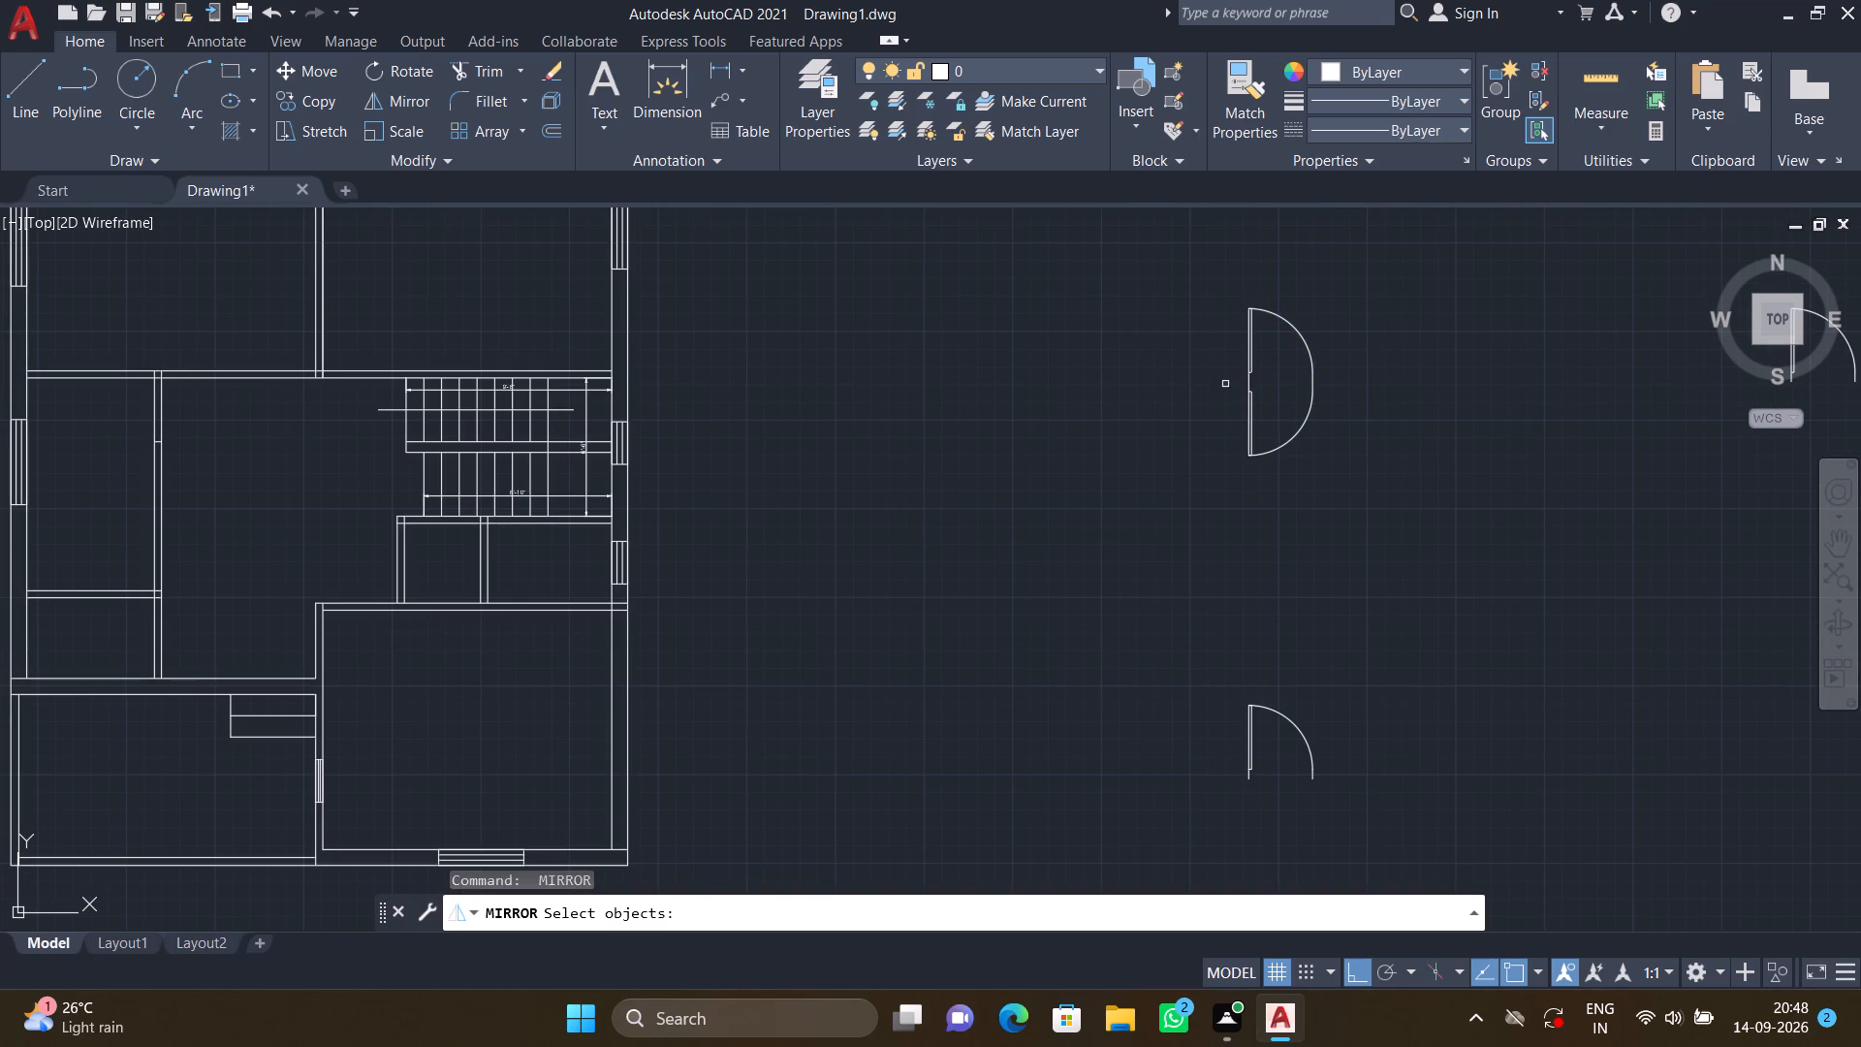
click(1254, 351)
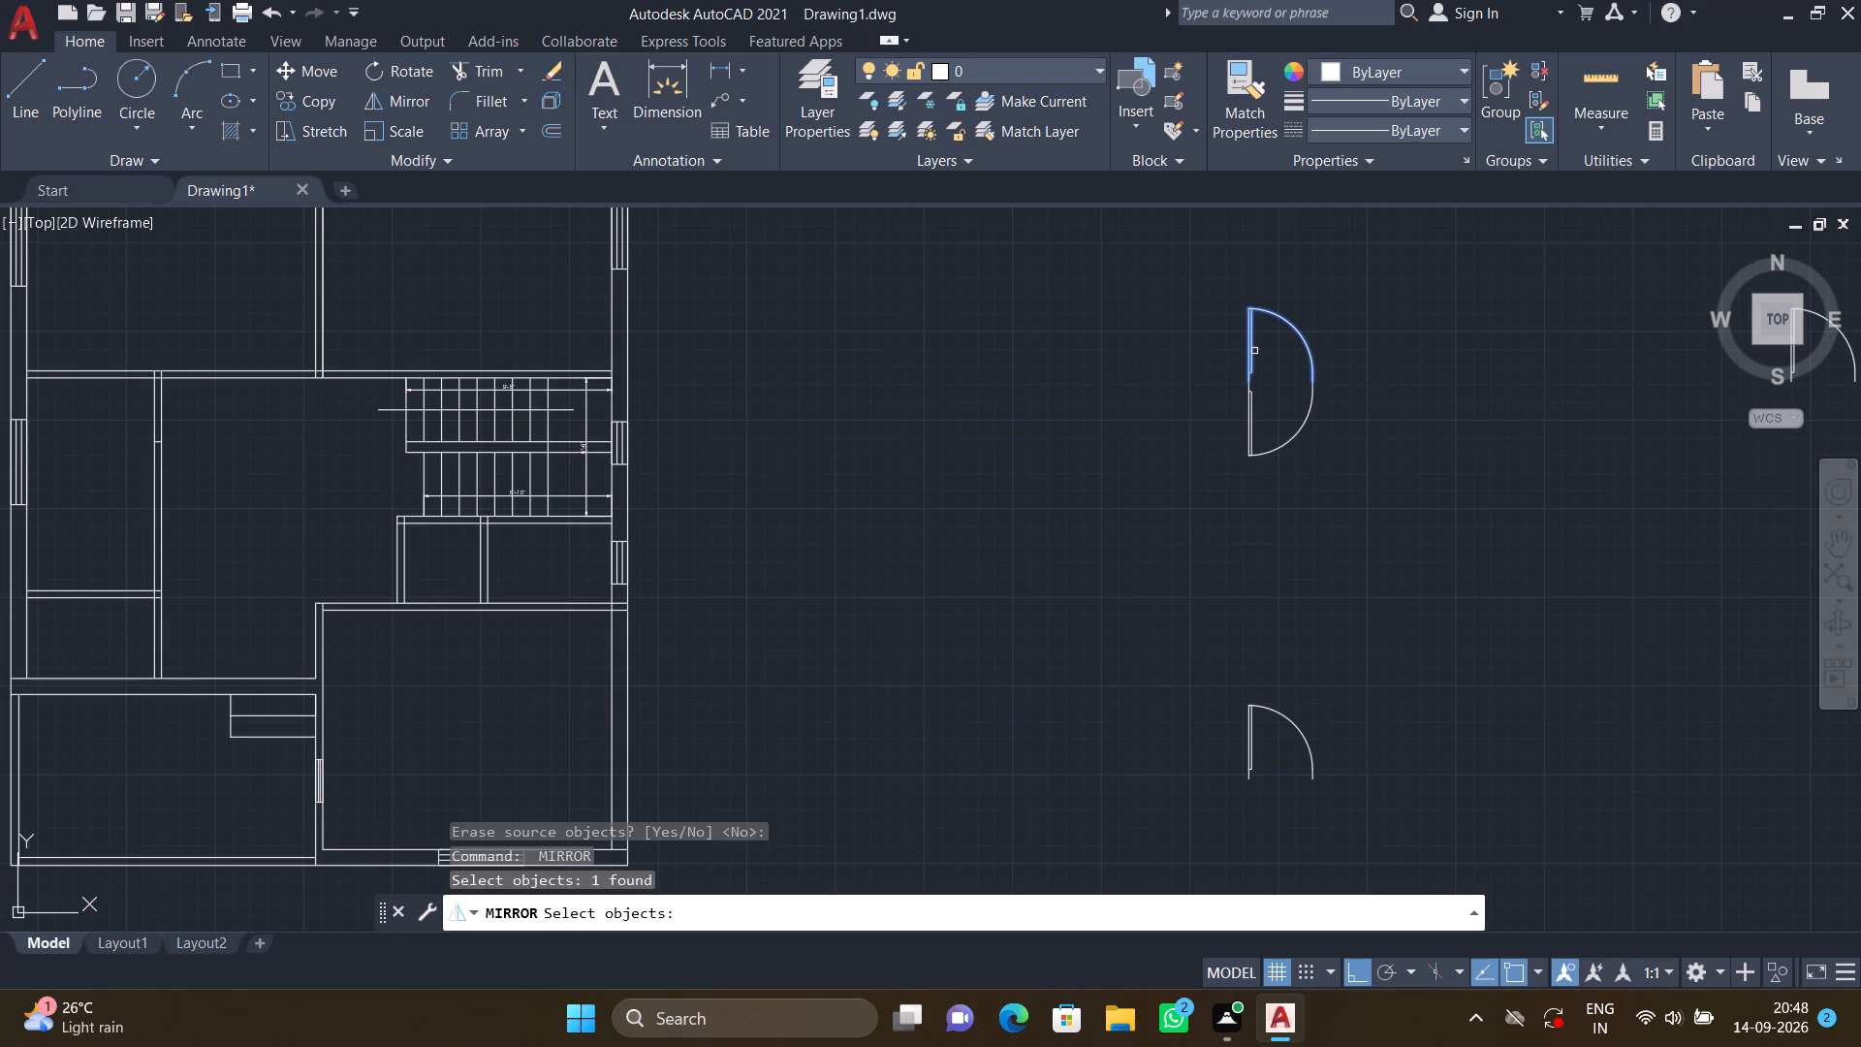
key(Return)
click(1245, 369)
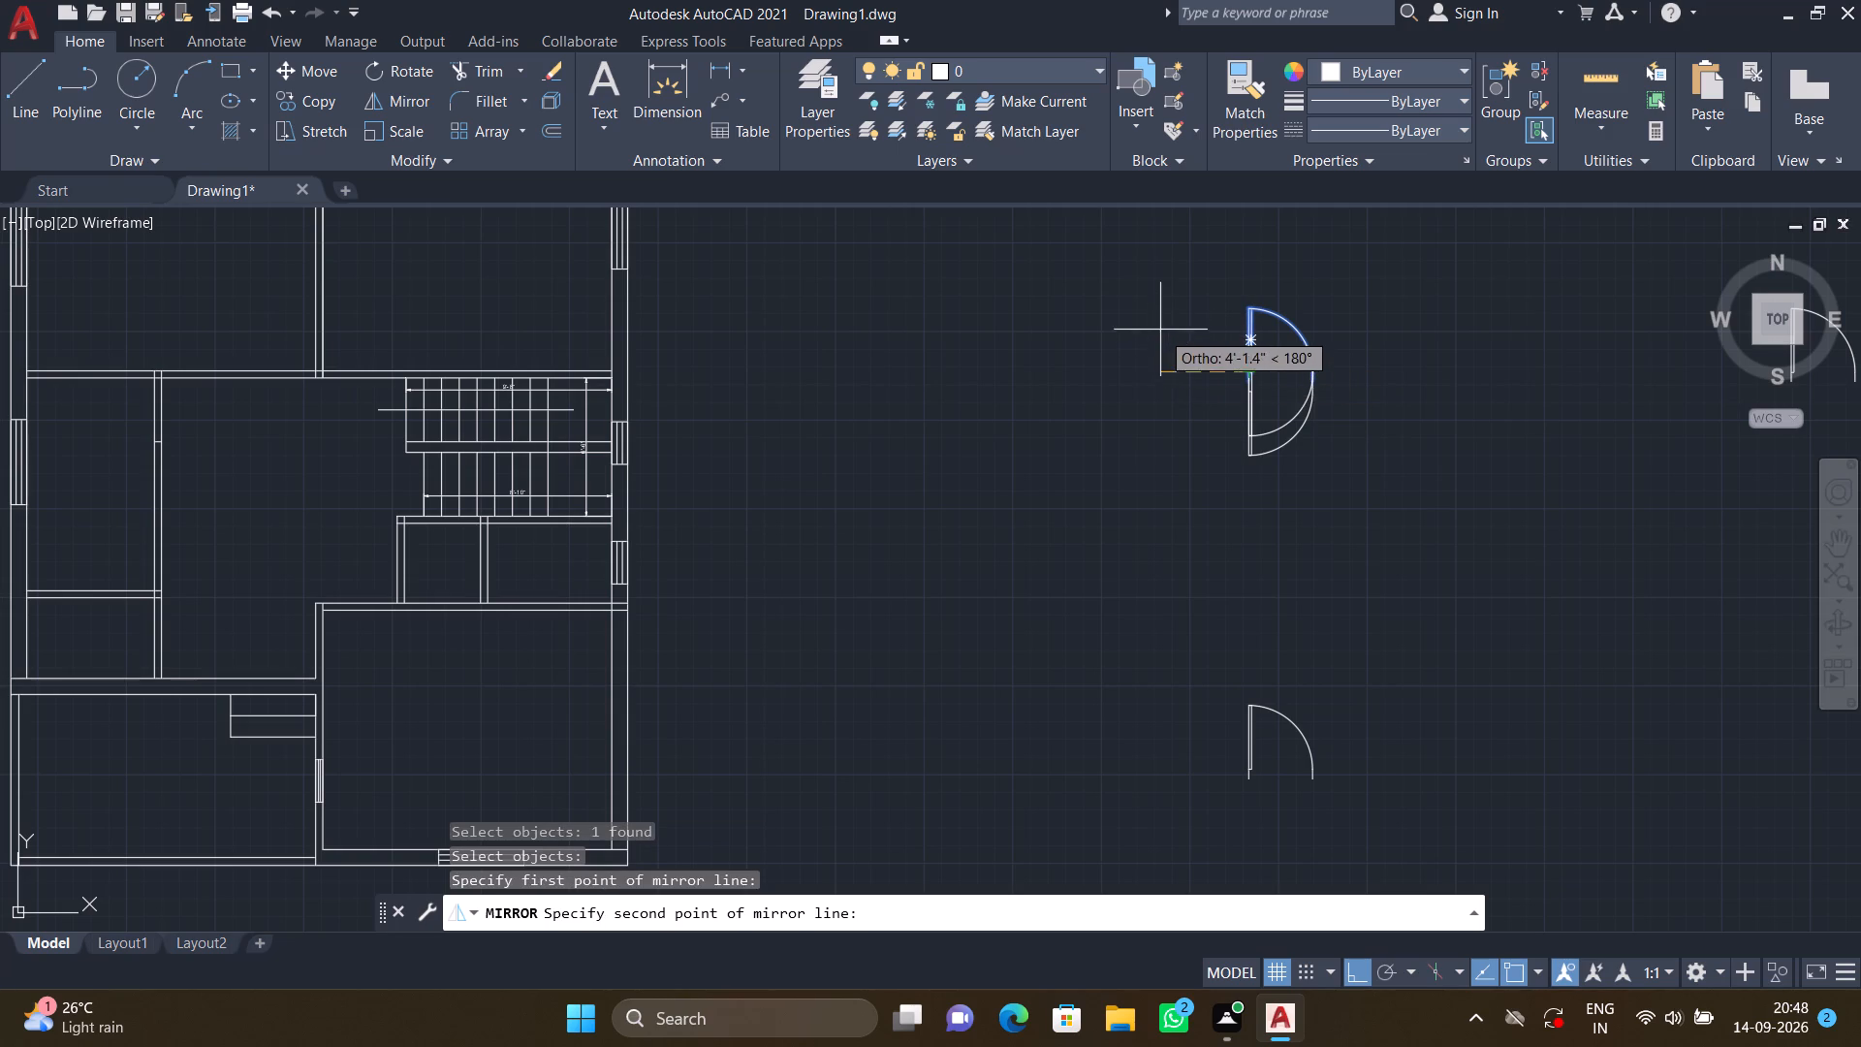
click(1177, 281)
key(Return)
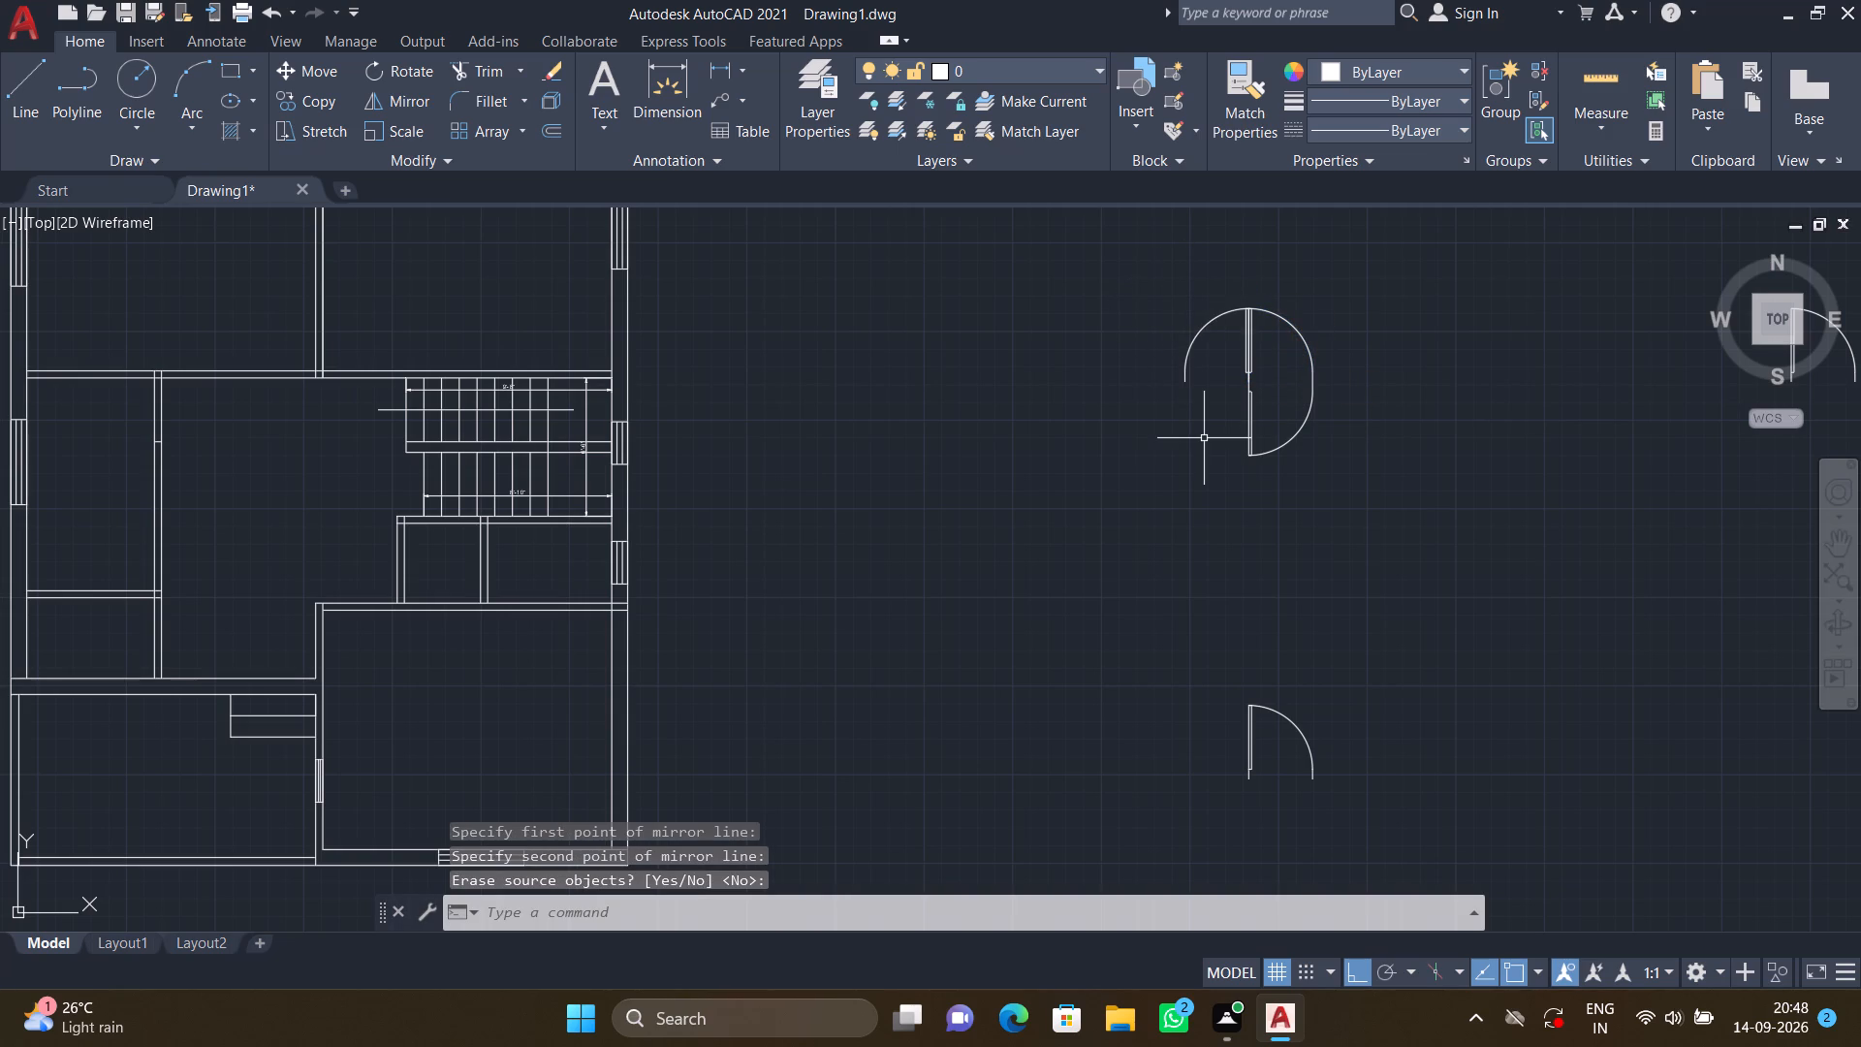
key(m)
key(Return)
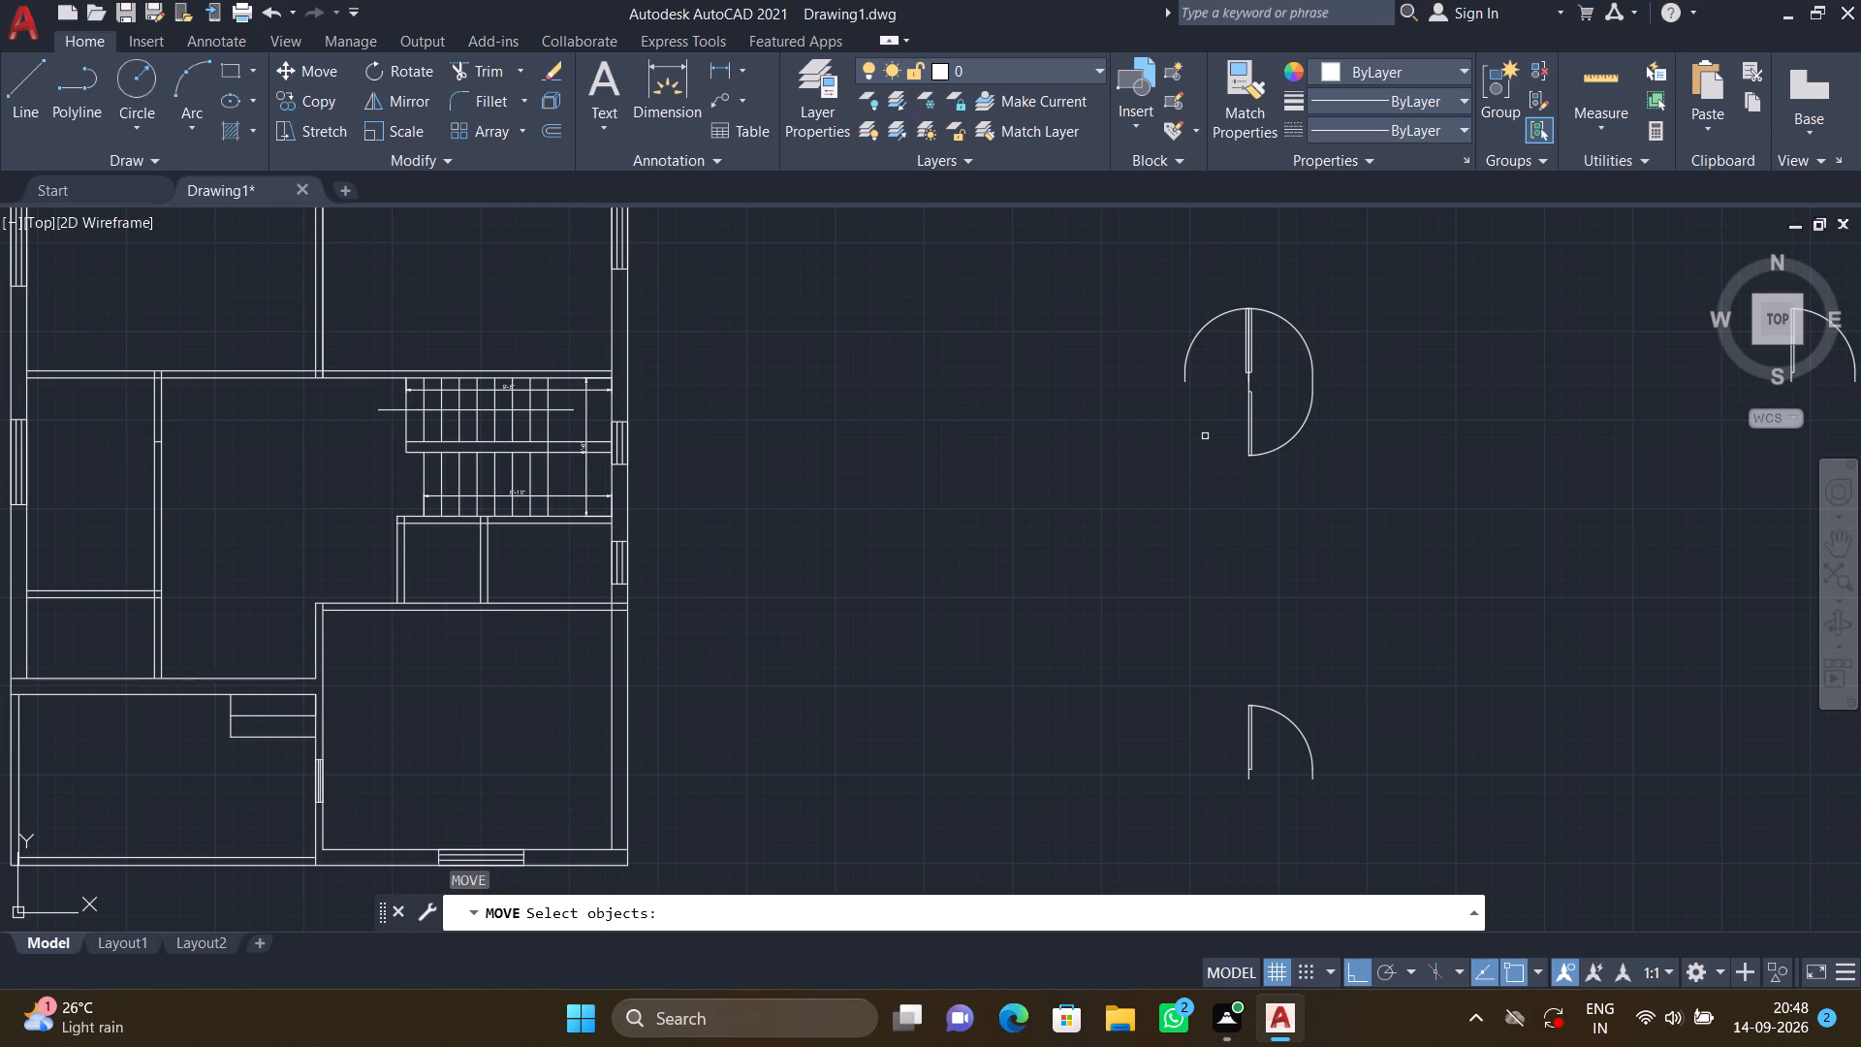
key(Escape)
Mirror the downward-facing door to the left about a vertical line along its leaf, keeping the source door.
text(MI)
key(Return)
click(1252, 410)
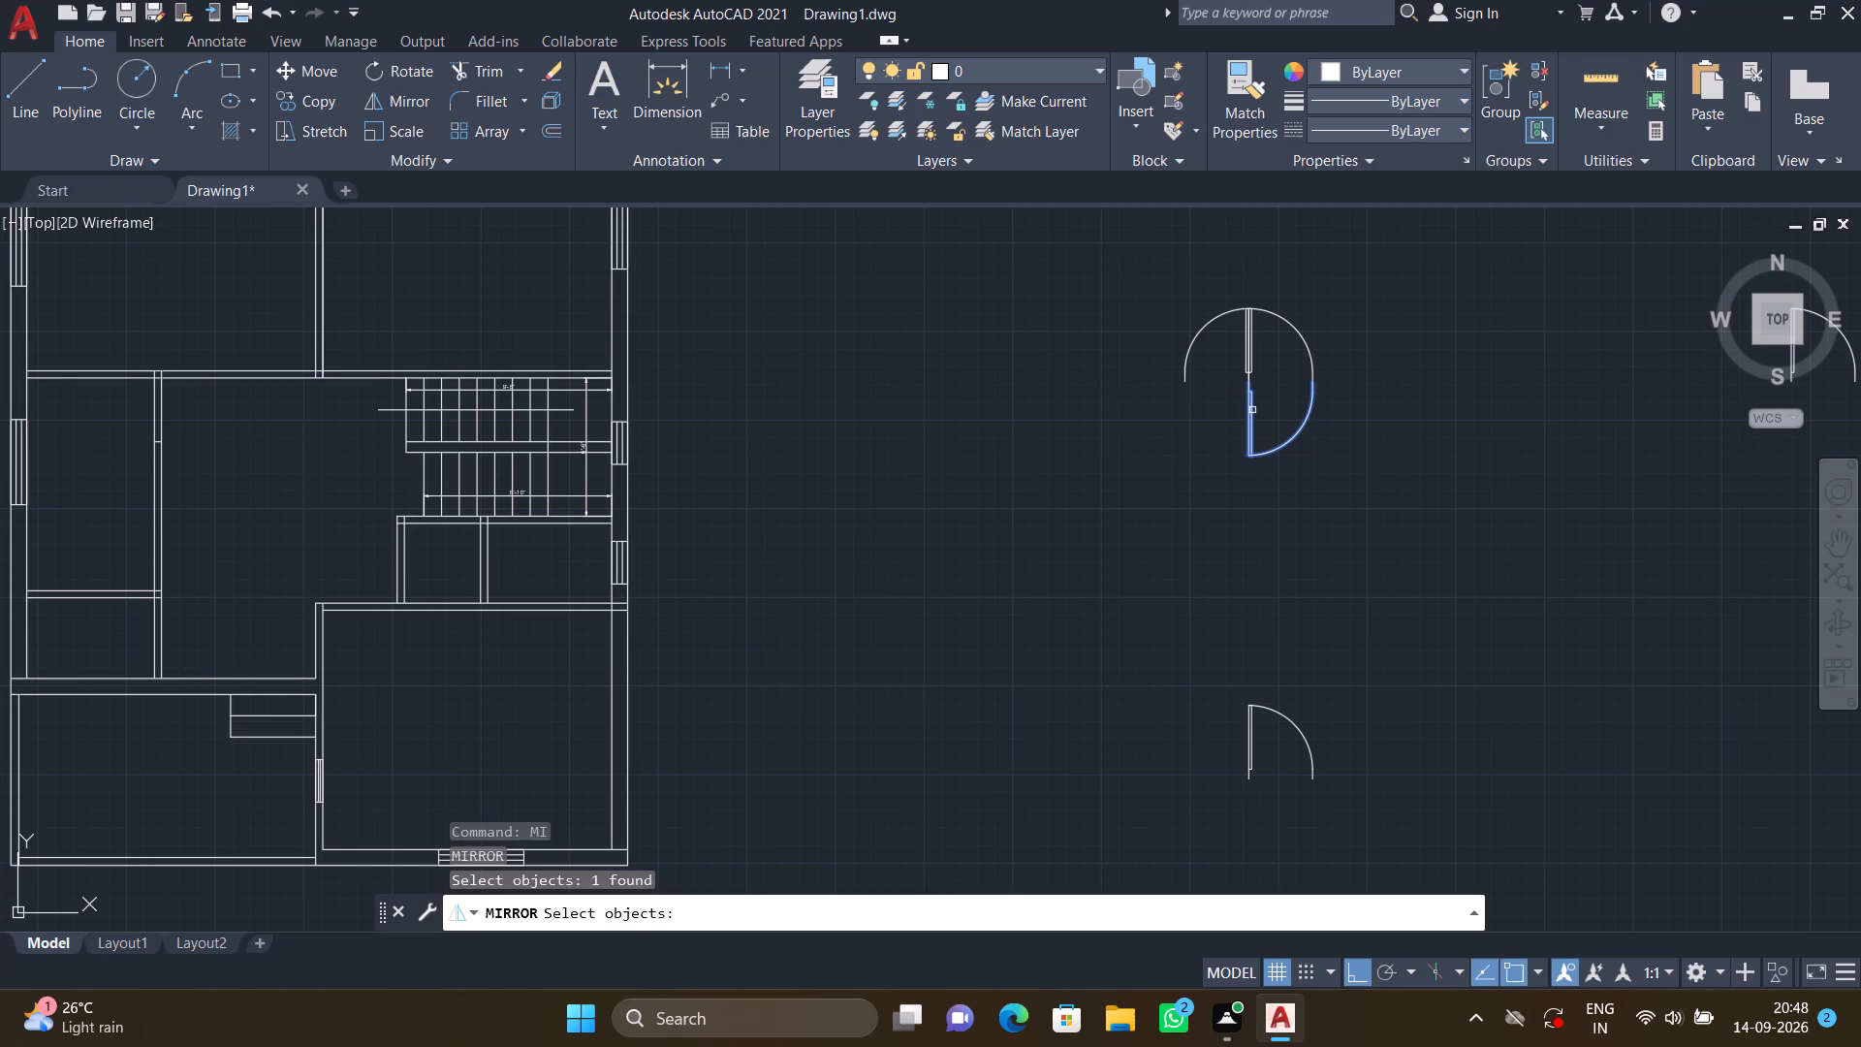
key(Return)
click(1246, 394)
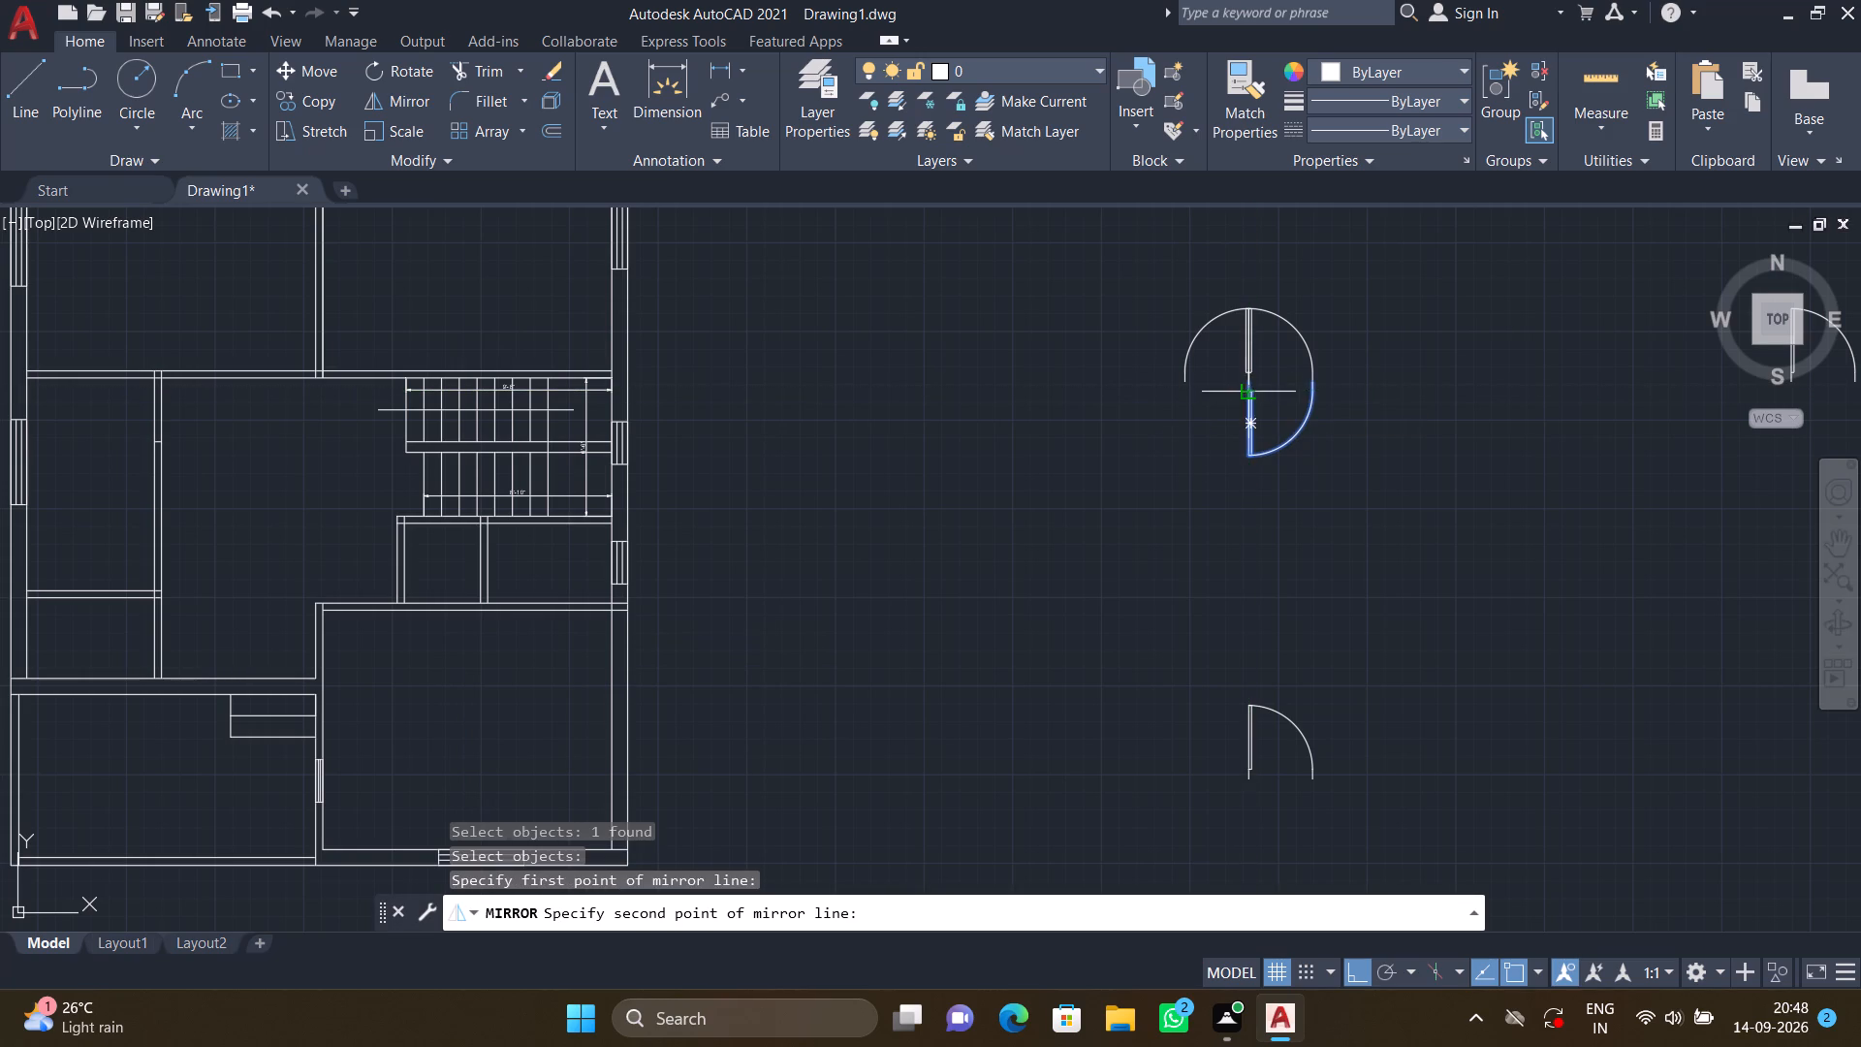
click(1172, 273)
key(Return)
Rotate the door copy to the right of the four-door group 90° counterclockwise about its hinge-end corner.
scroll(1246, 363, down, 2)
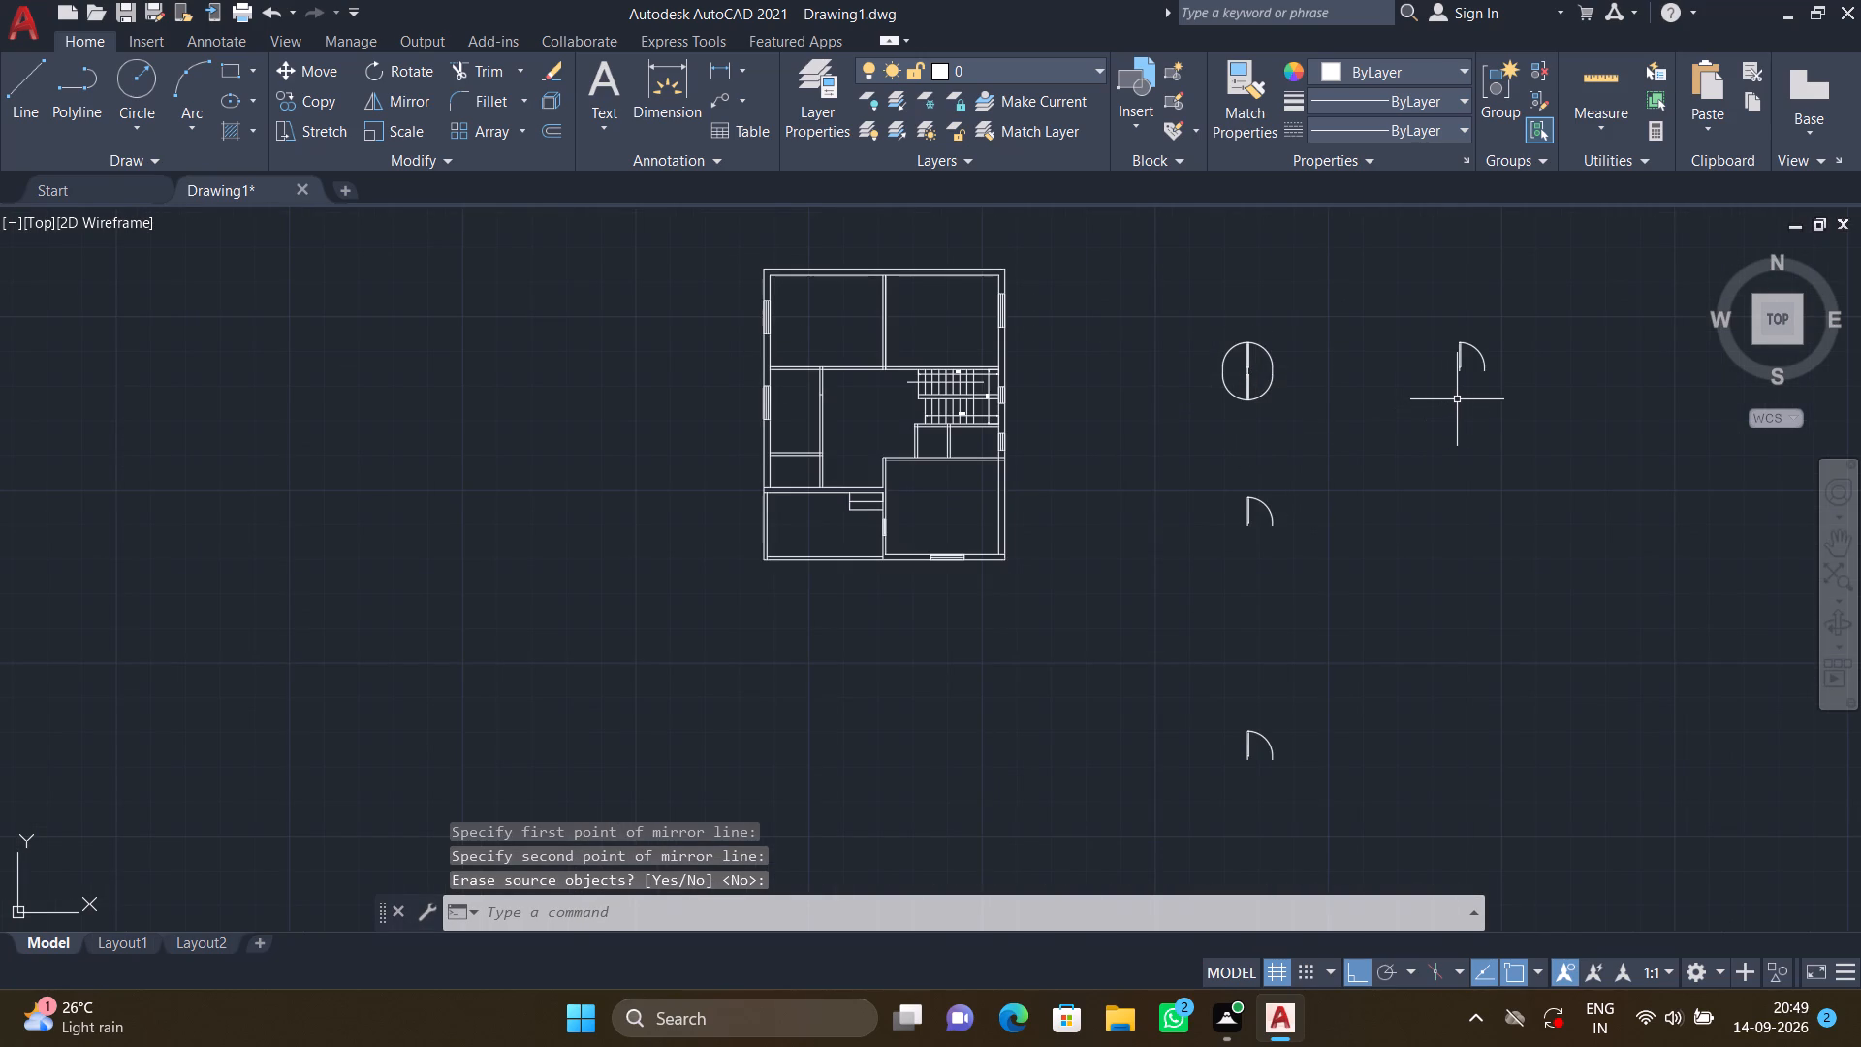
text(RO)
key(Return)
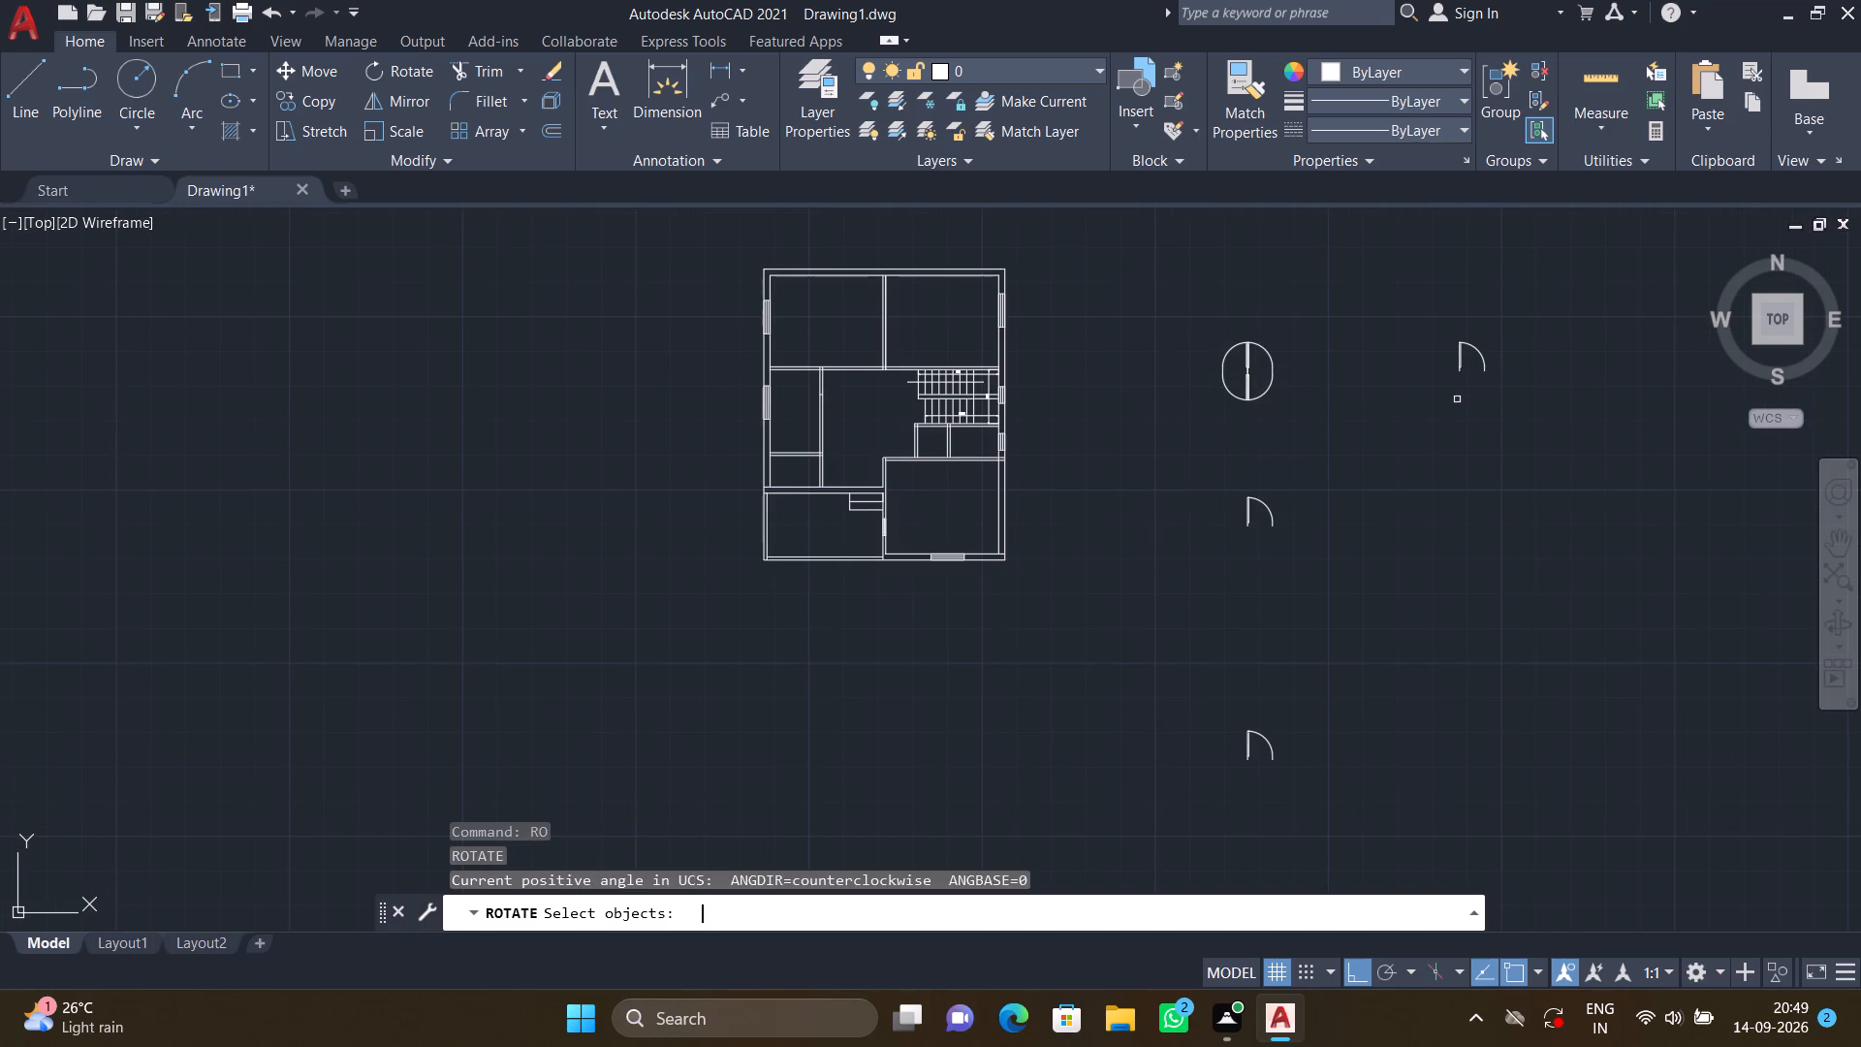
click(1462, 364)
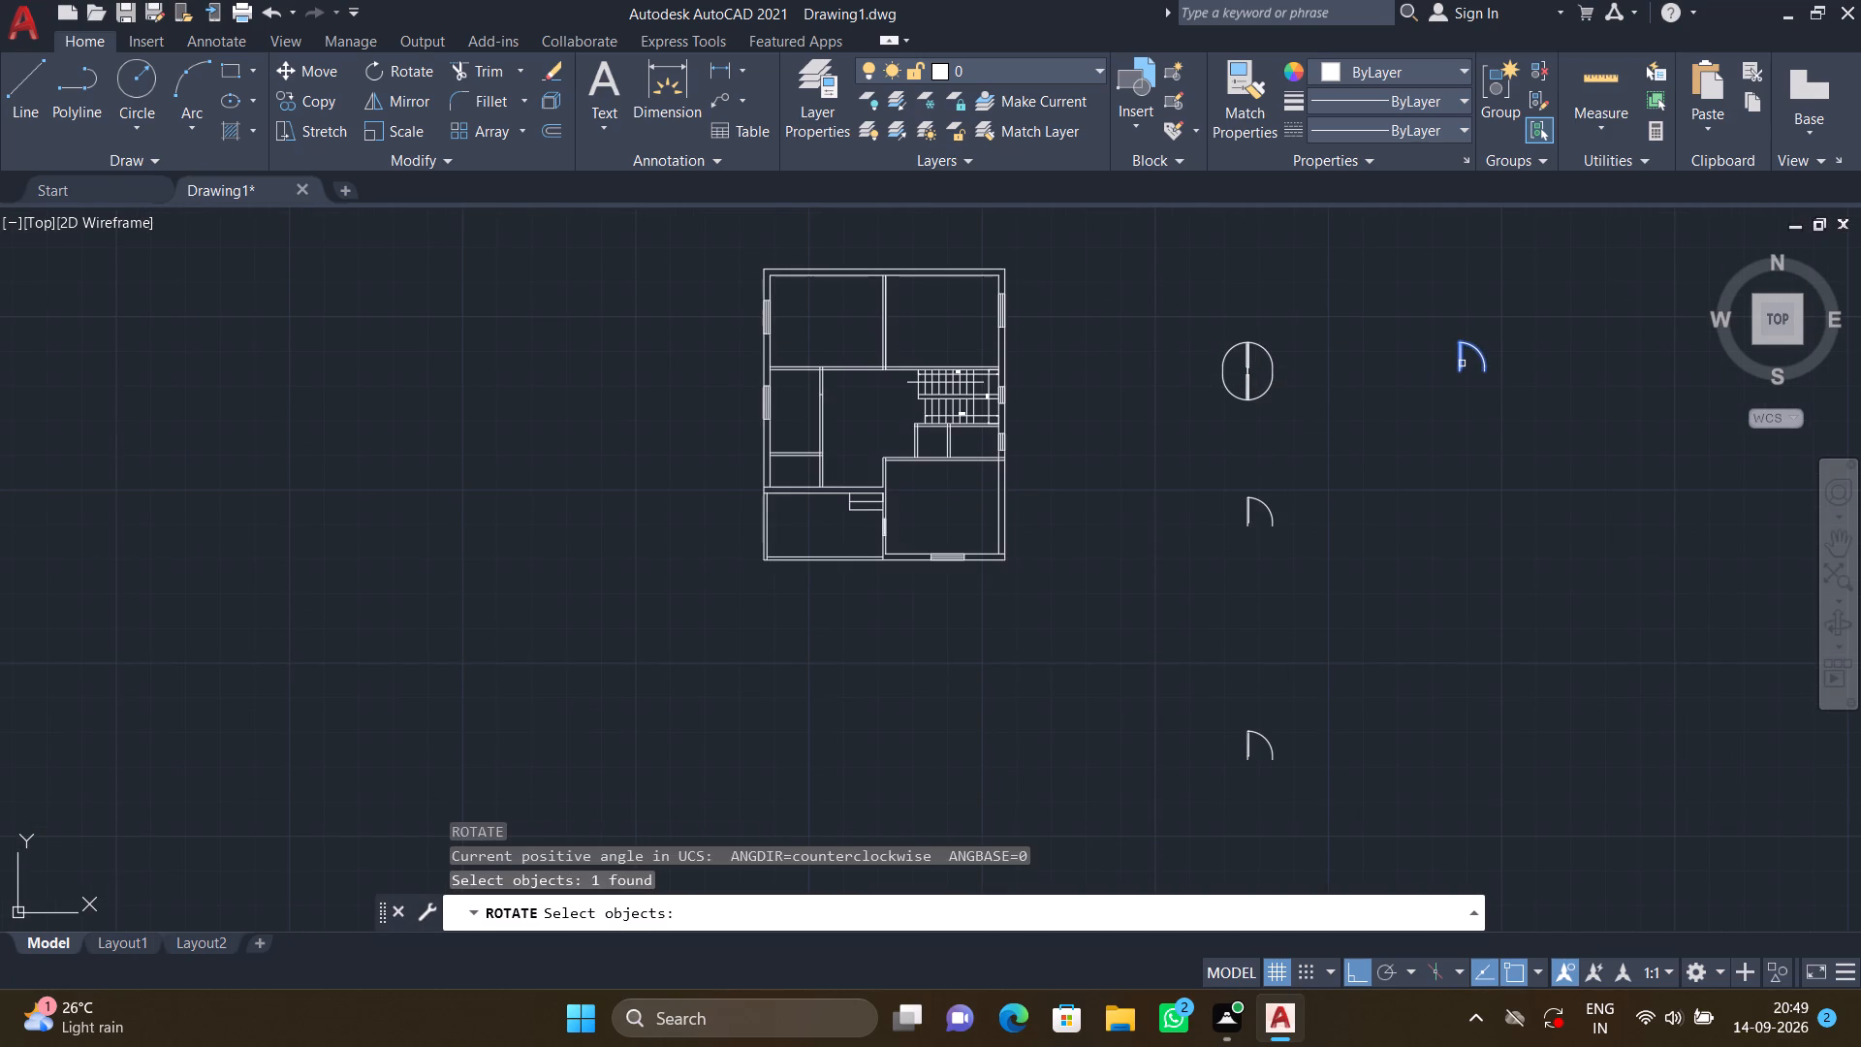
key(Return)
scroll(1462, 365, up, 3)
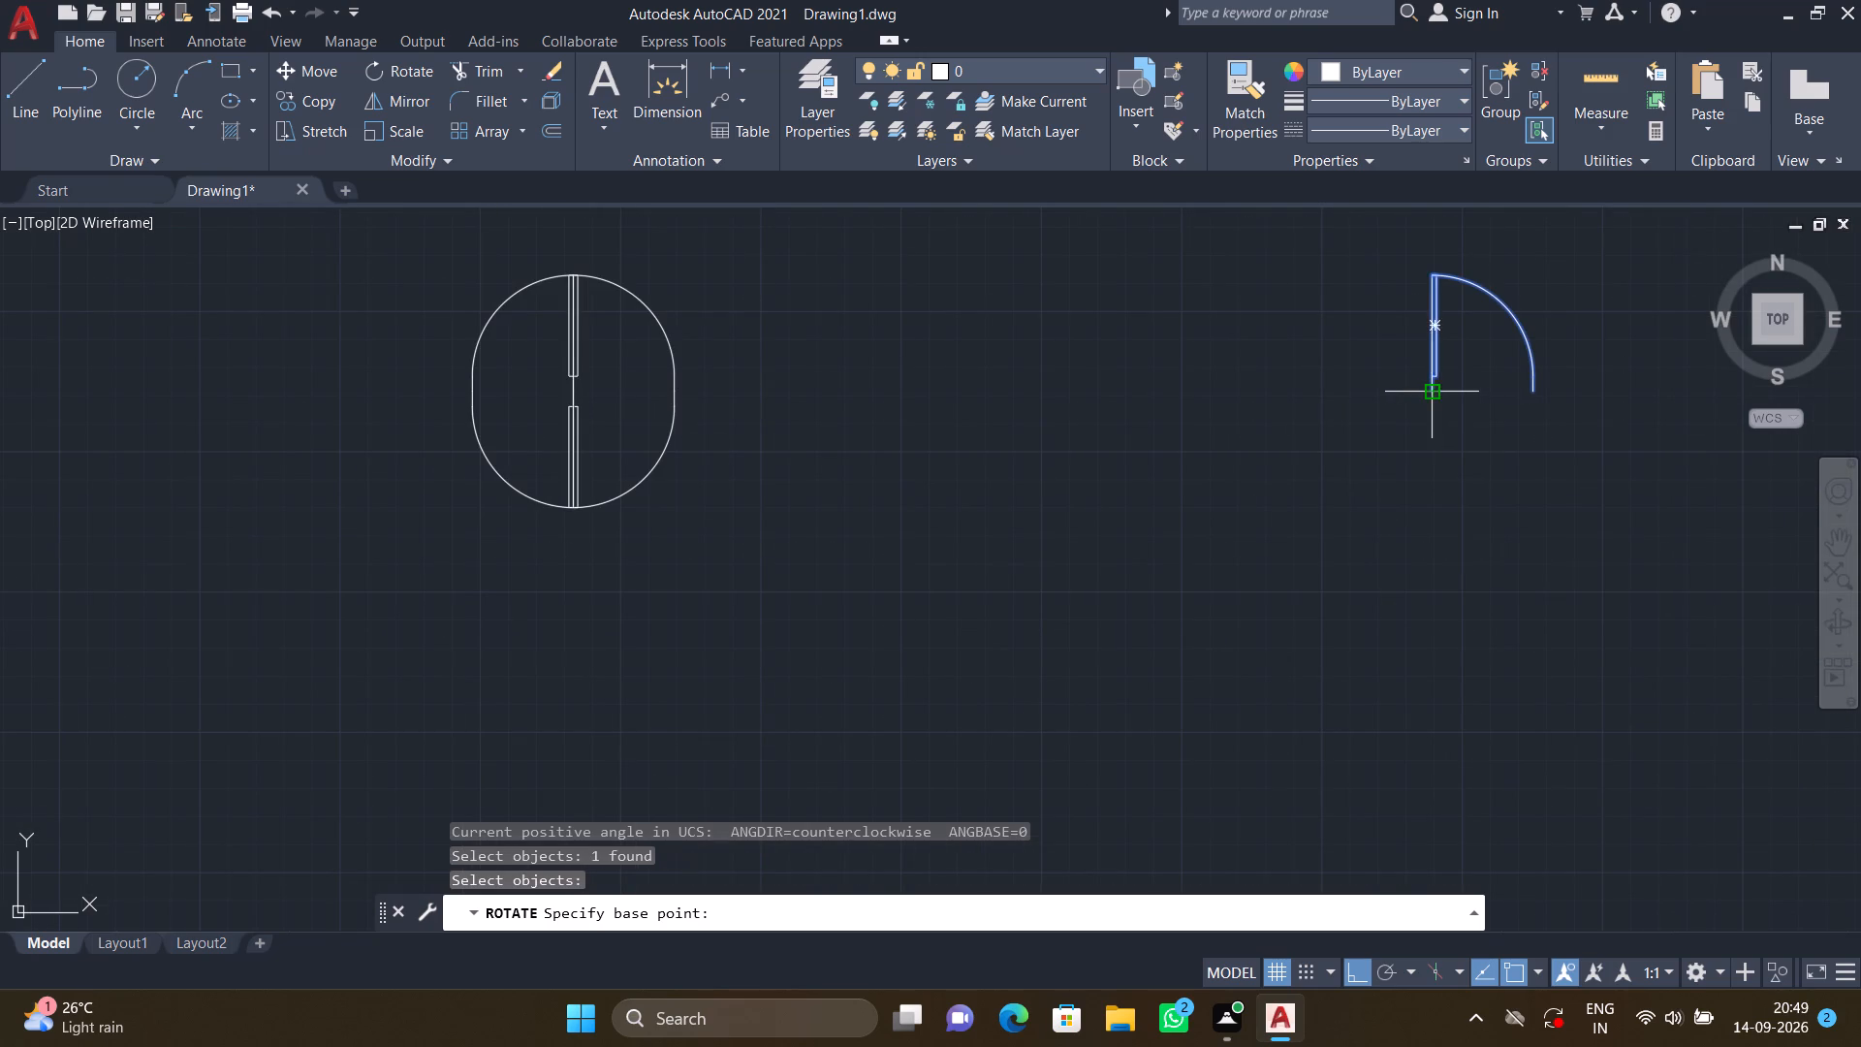
click(1439, 392)
click(1425, 326)
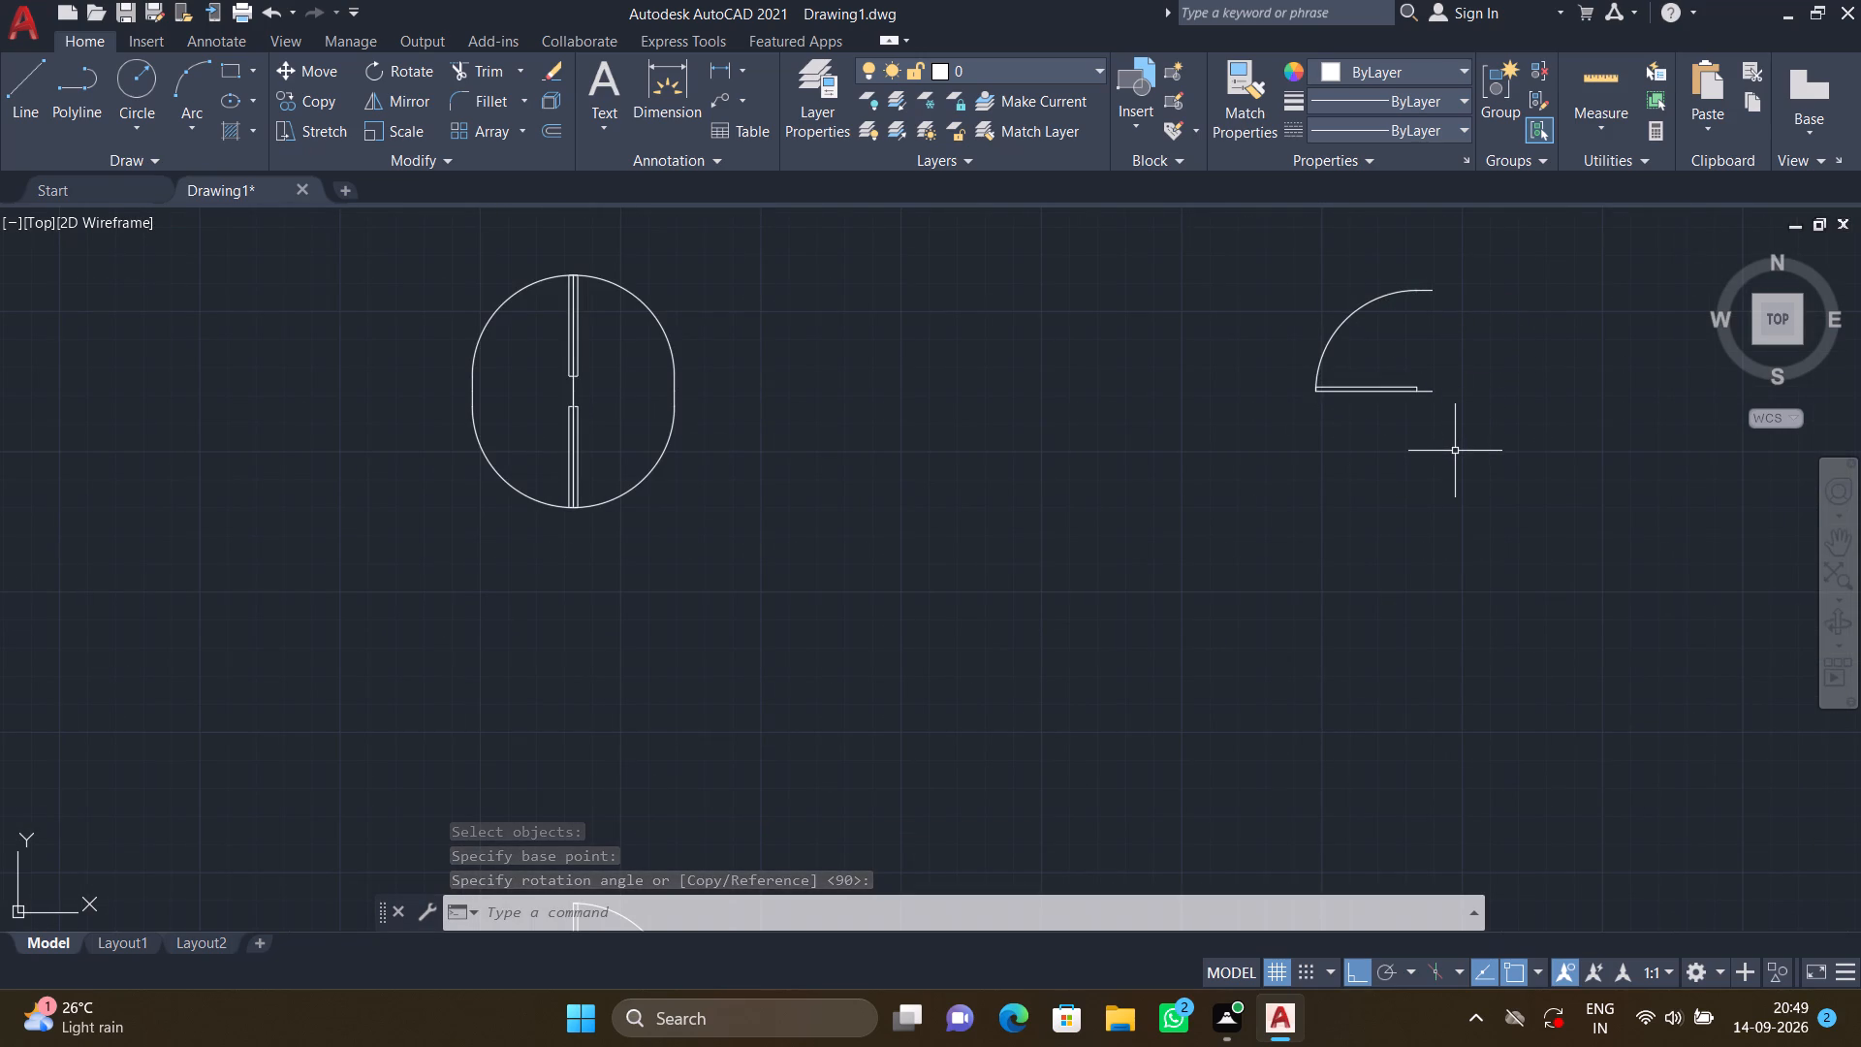
Mirror the rotated door to the right about a vertical line through its hinge end, keeping the source door.
text(MI)
key(Return)
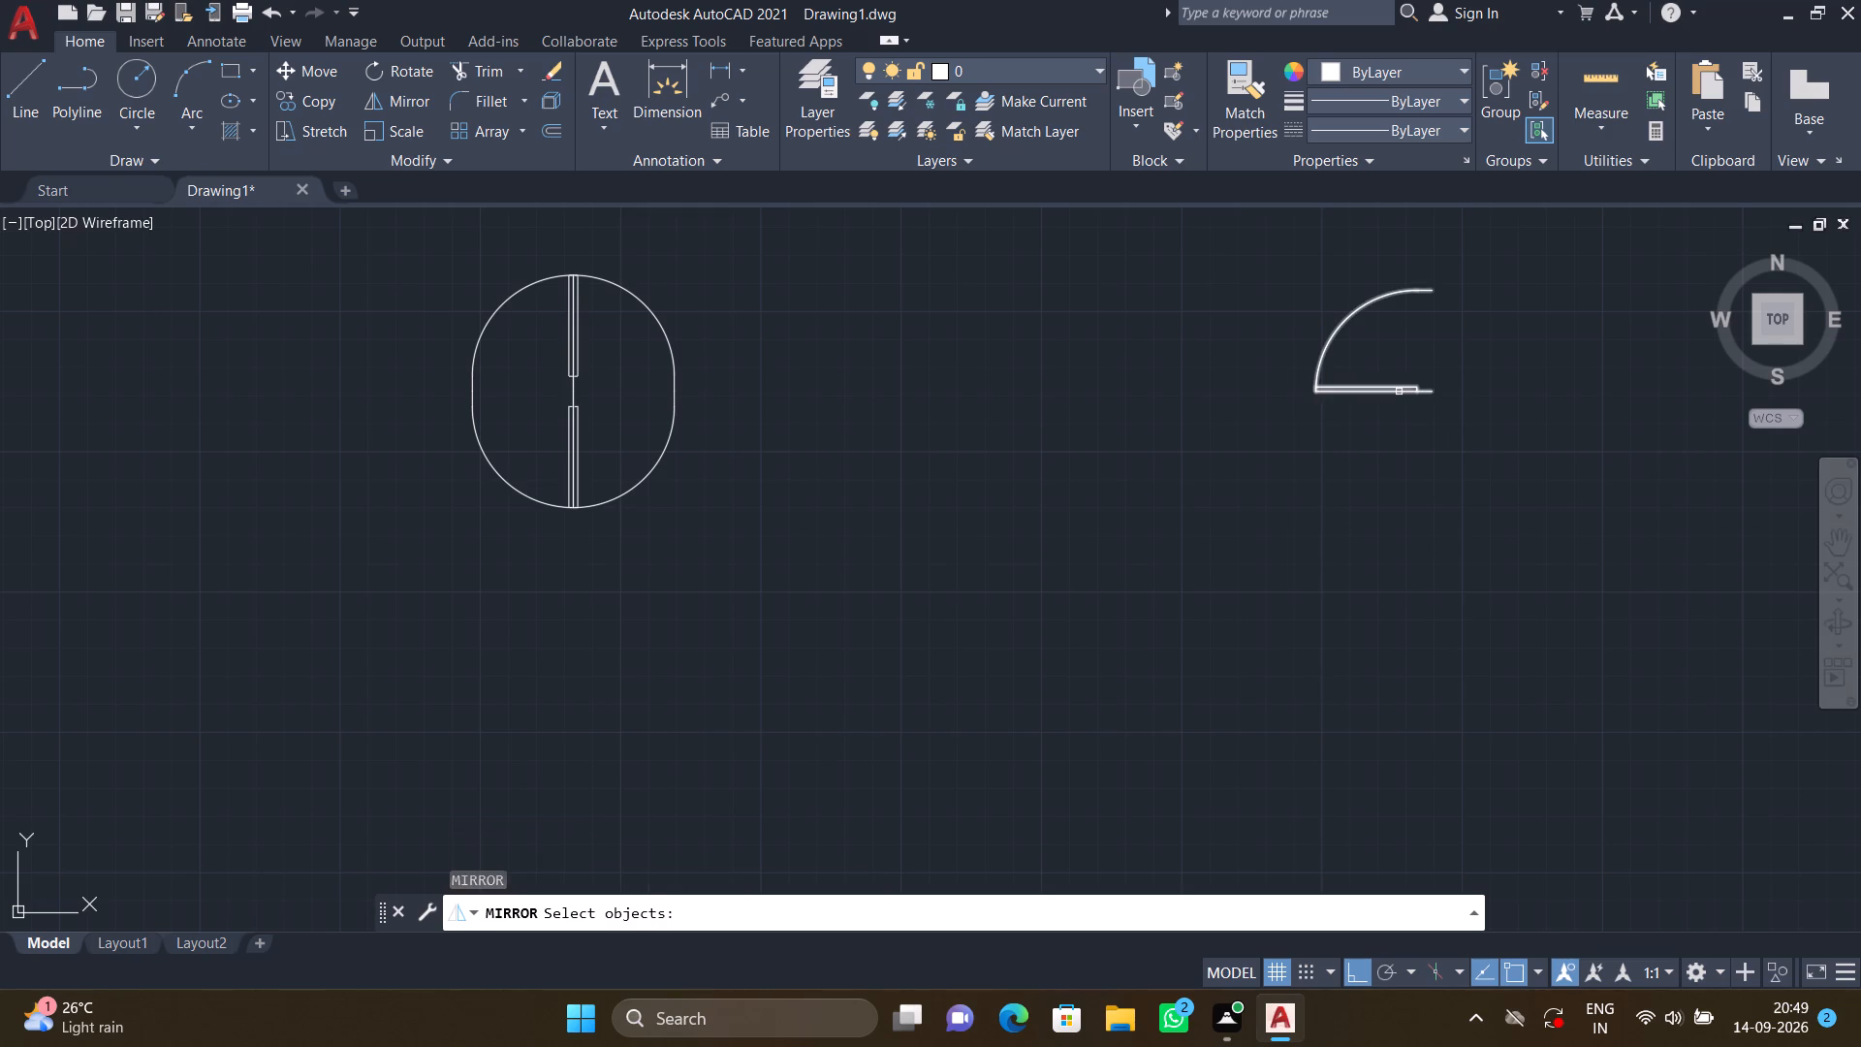
click(1399, 392)
key(Return)
click(1425, 389)
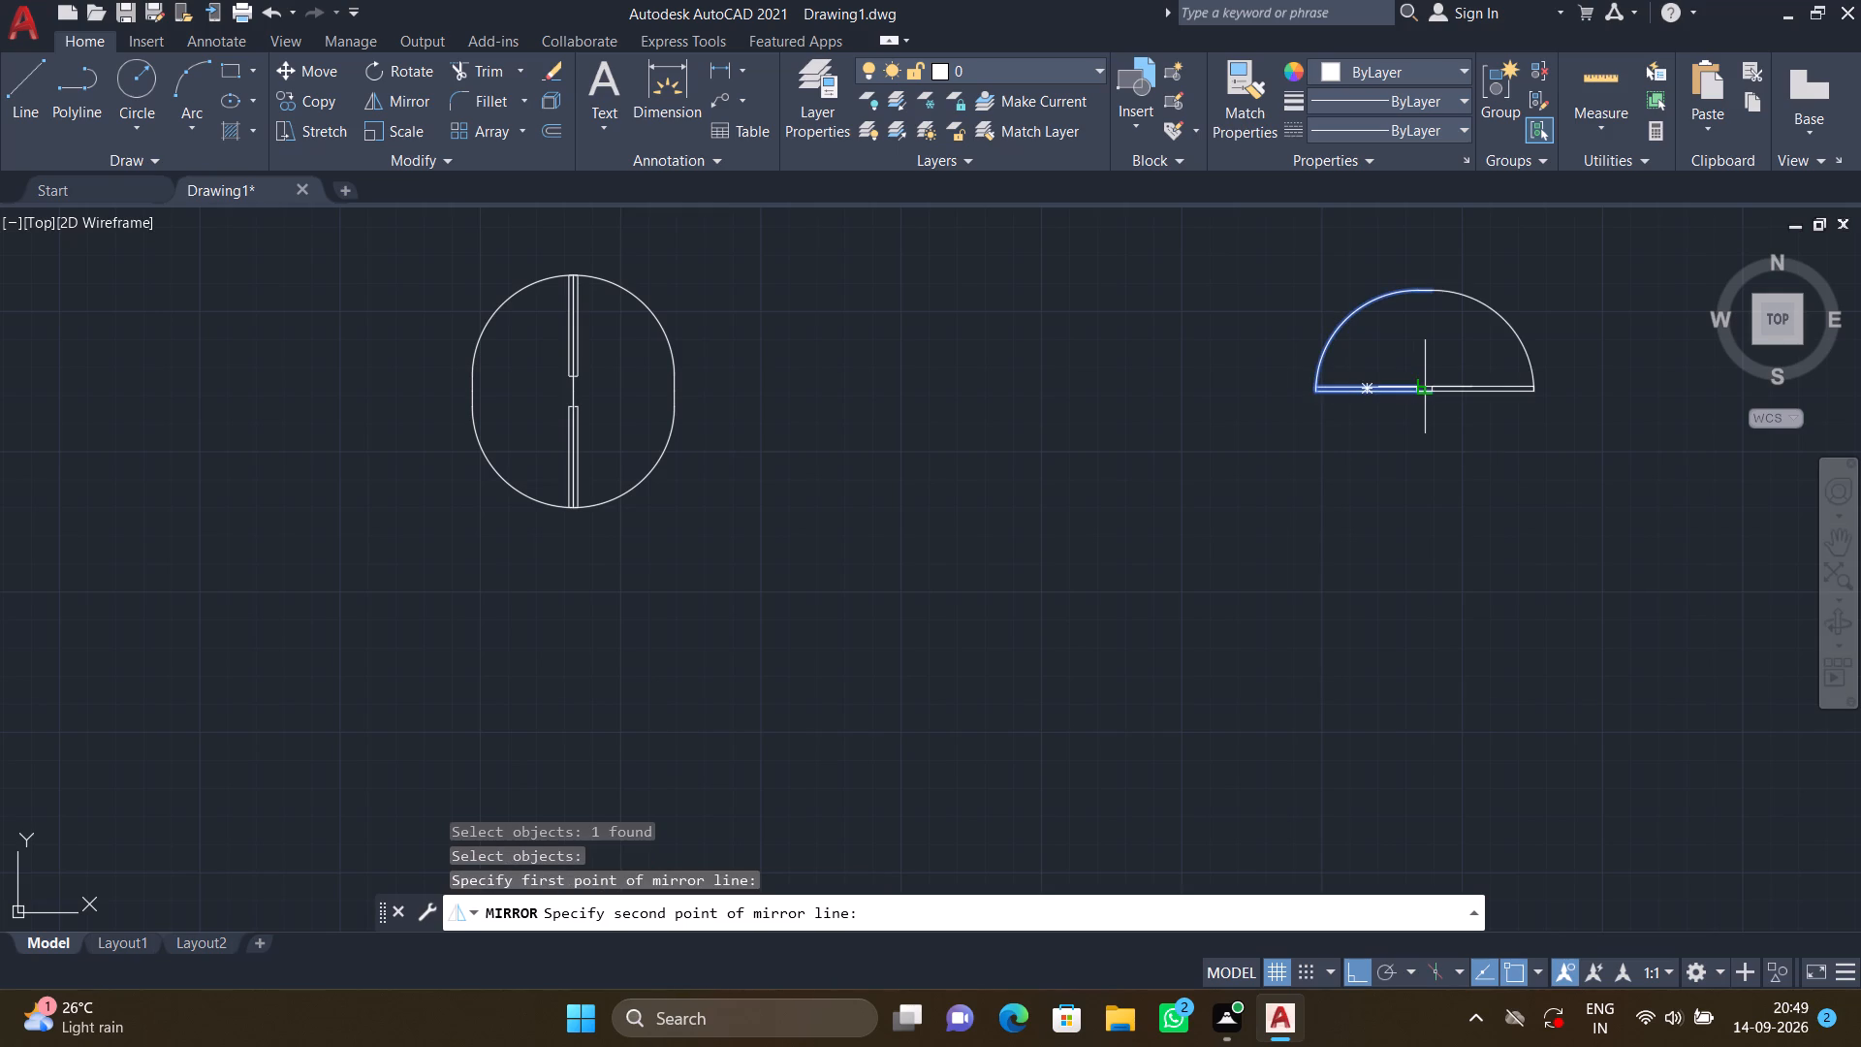
click(1432, 410)
key(Return)
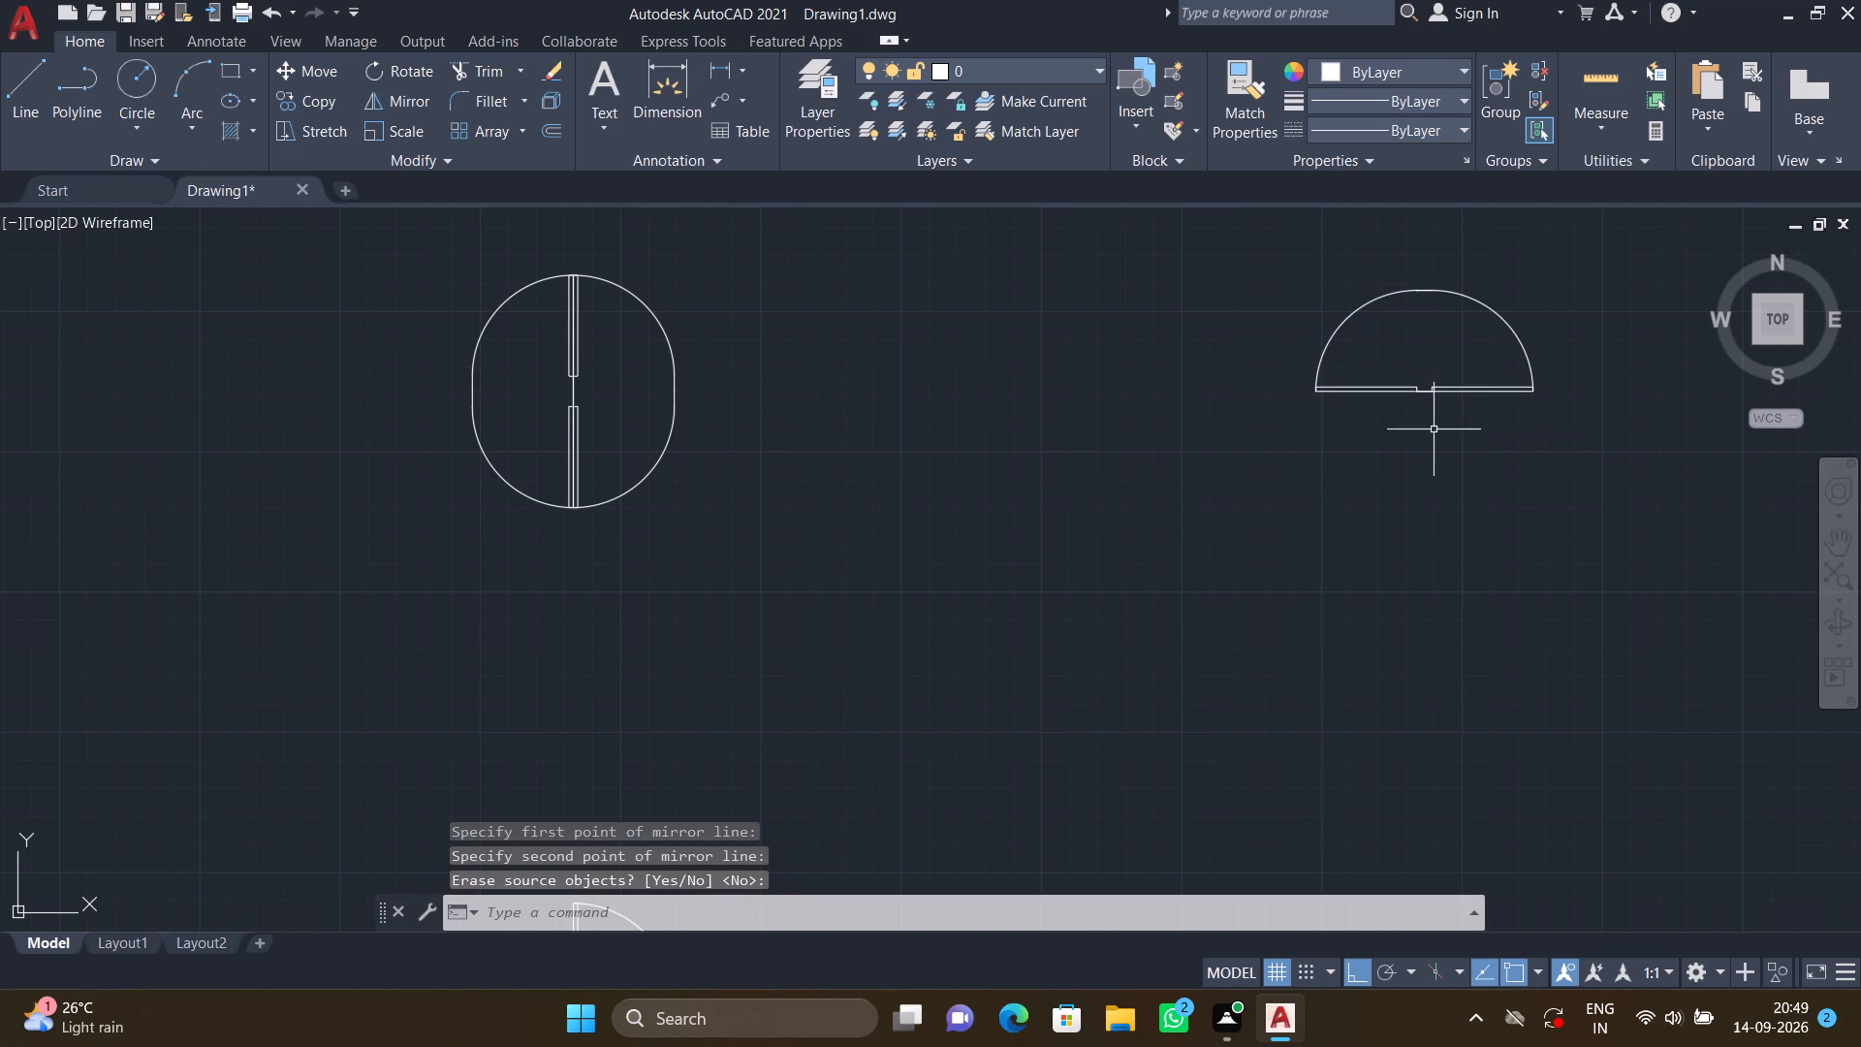
Mirror the rotated left-hand door downward about a horizontal line along its leaf, keeping the source door.
key(m)
key(i)
key(Return)
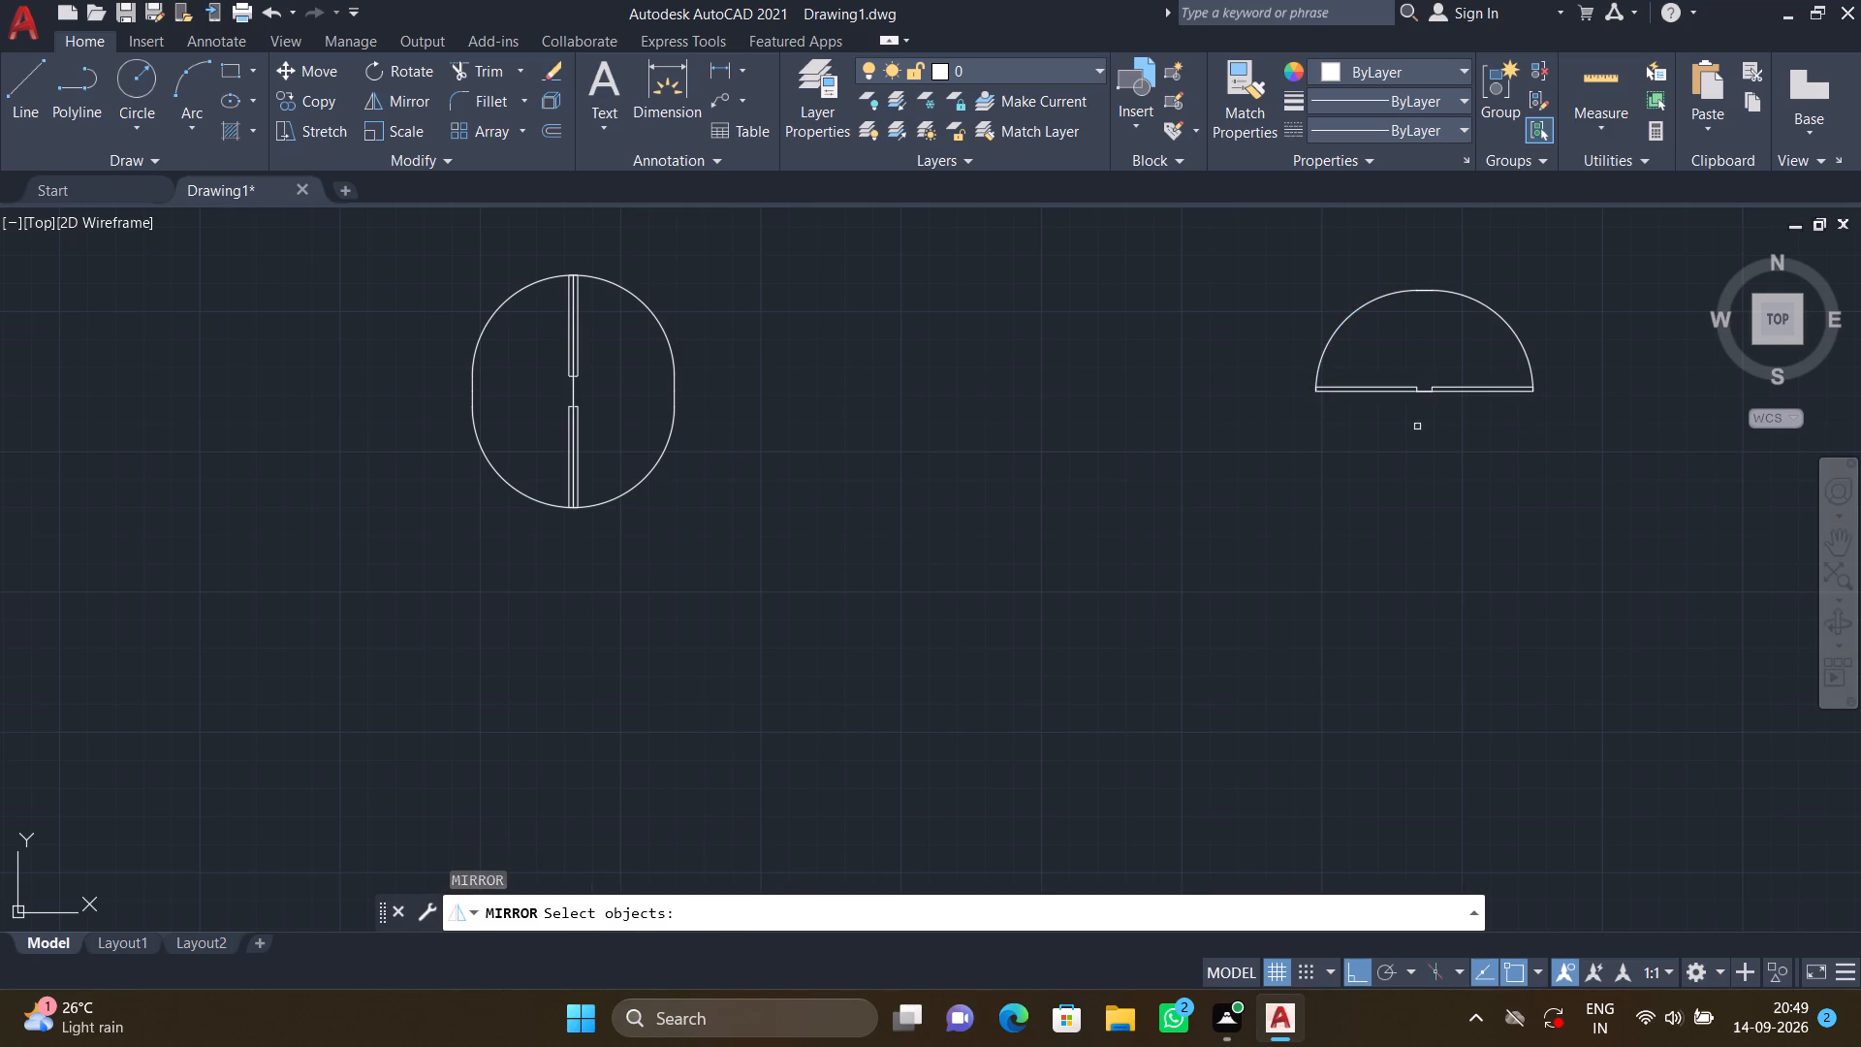
click(1392, 391)
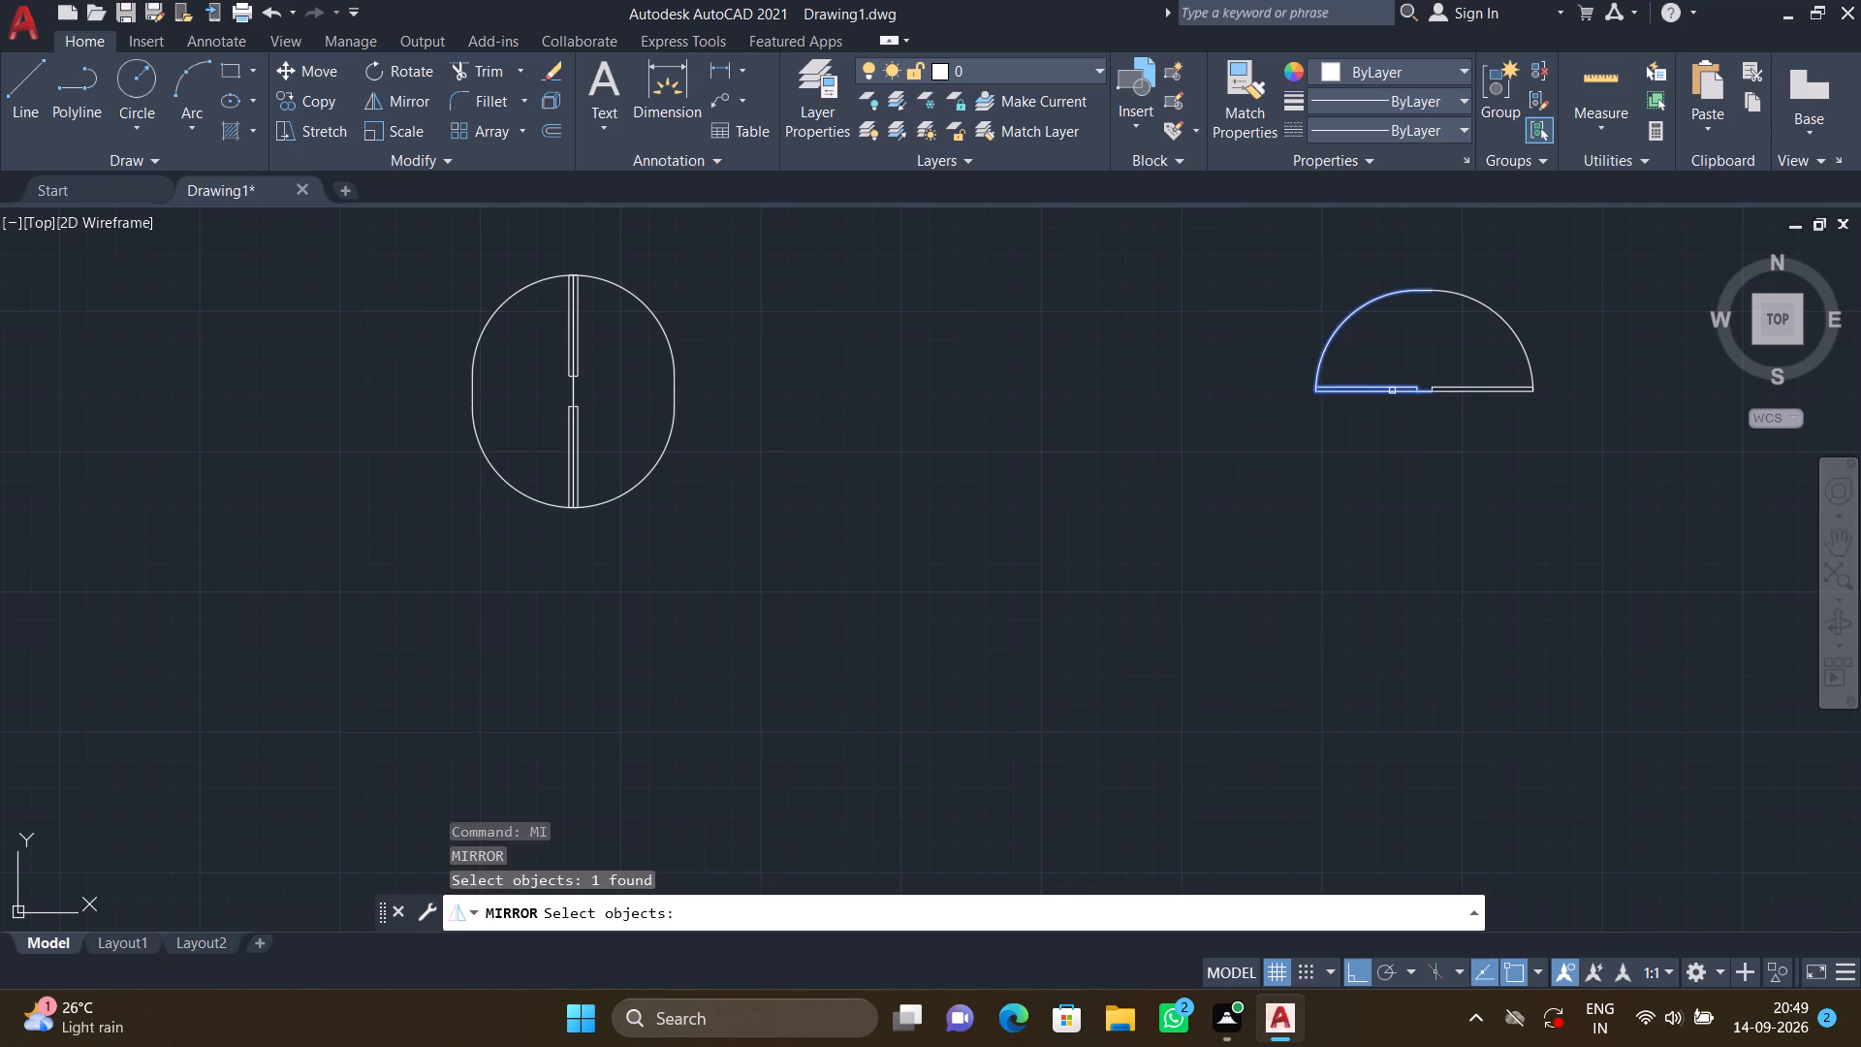
key(Return)
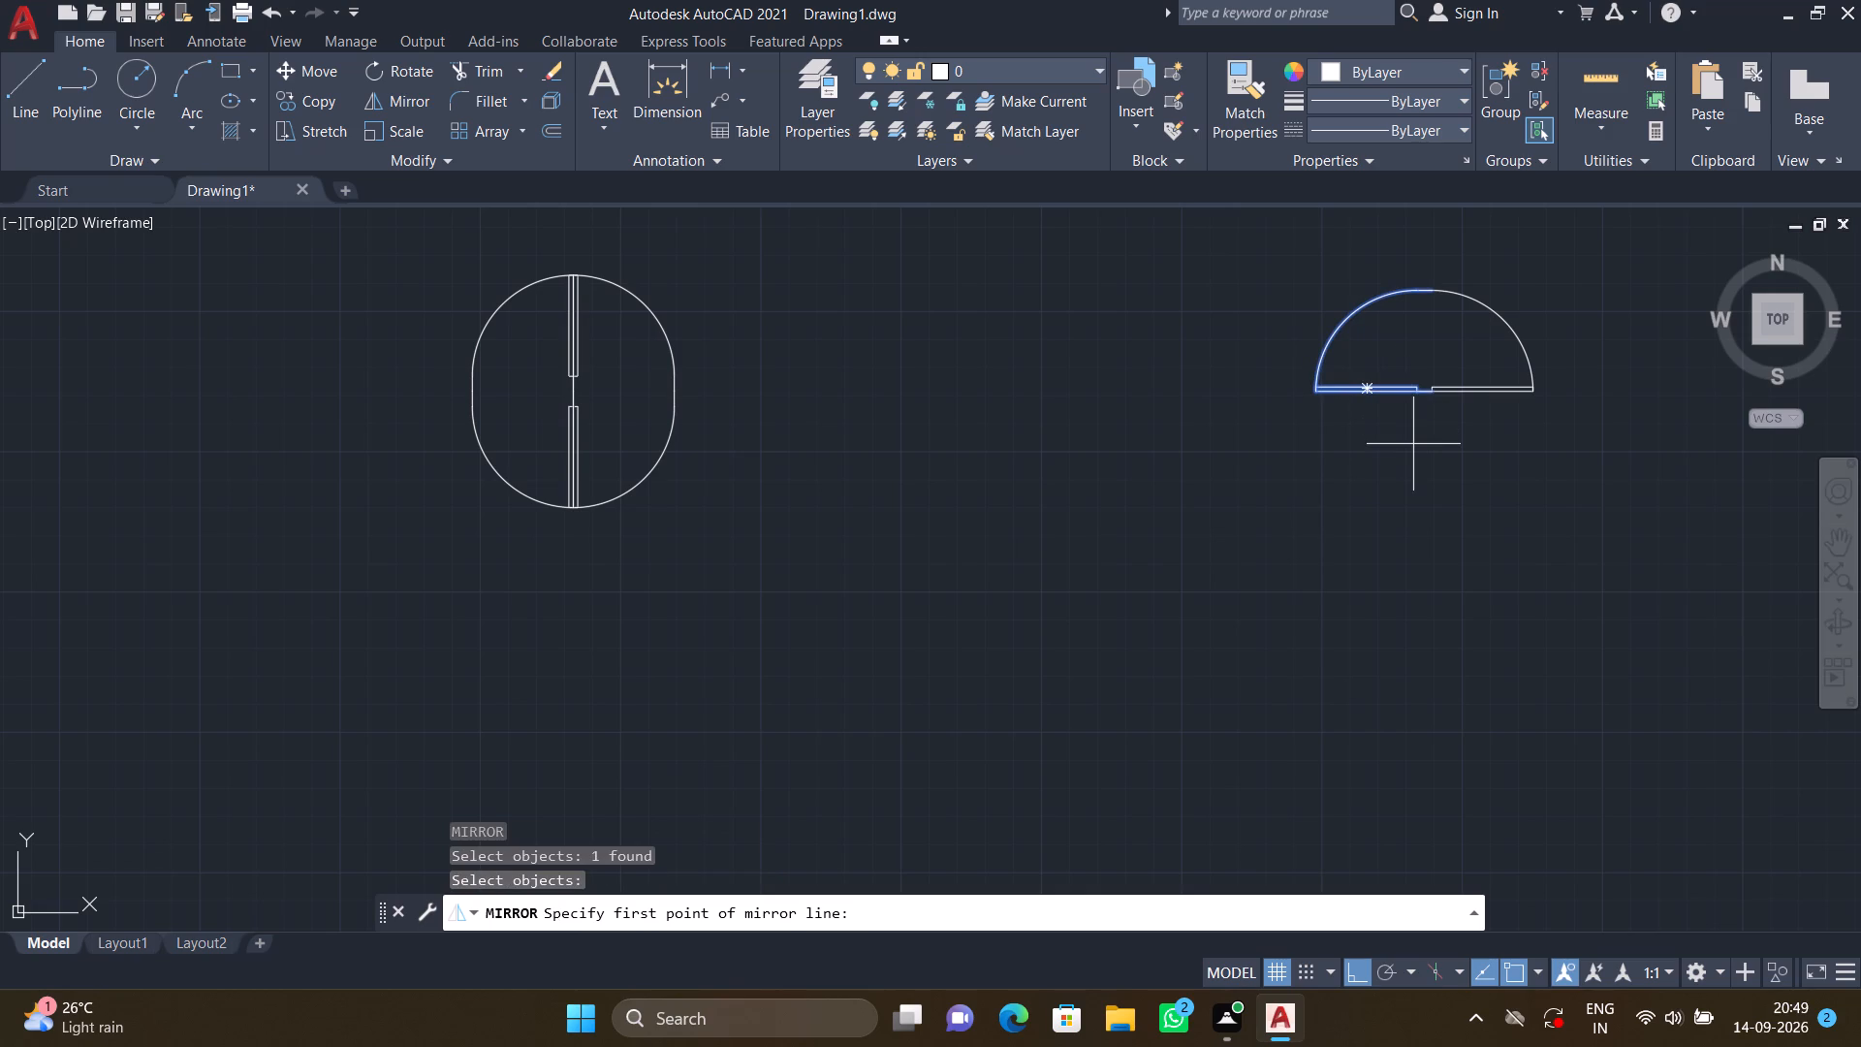
key(Return)
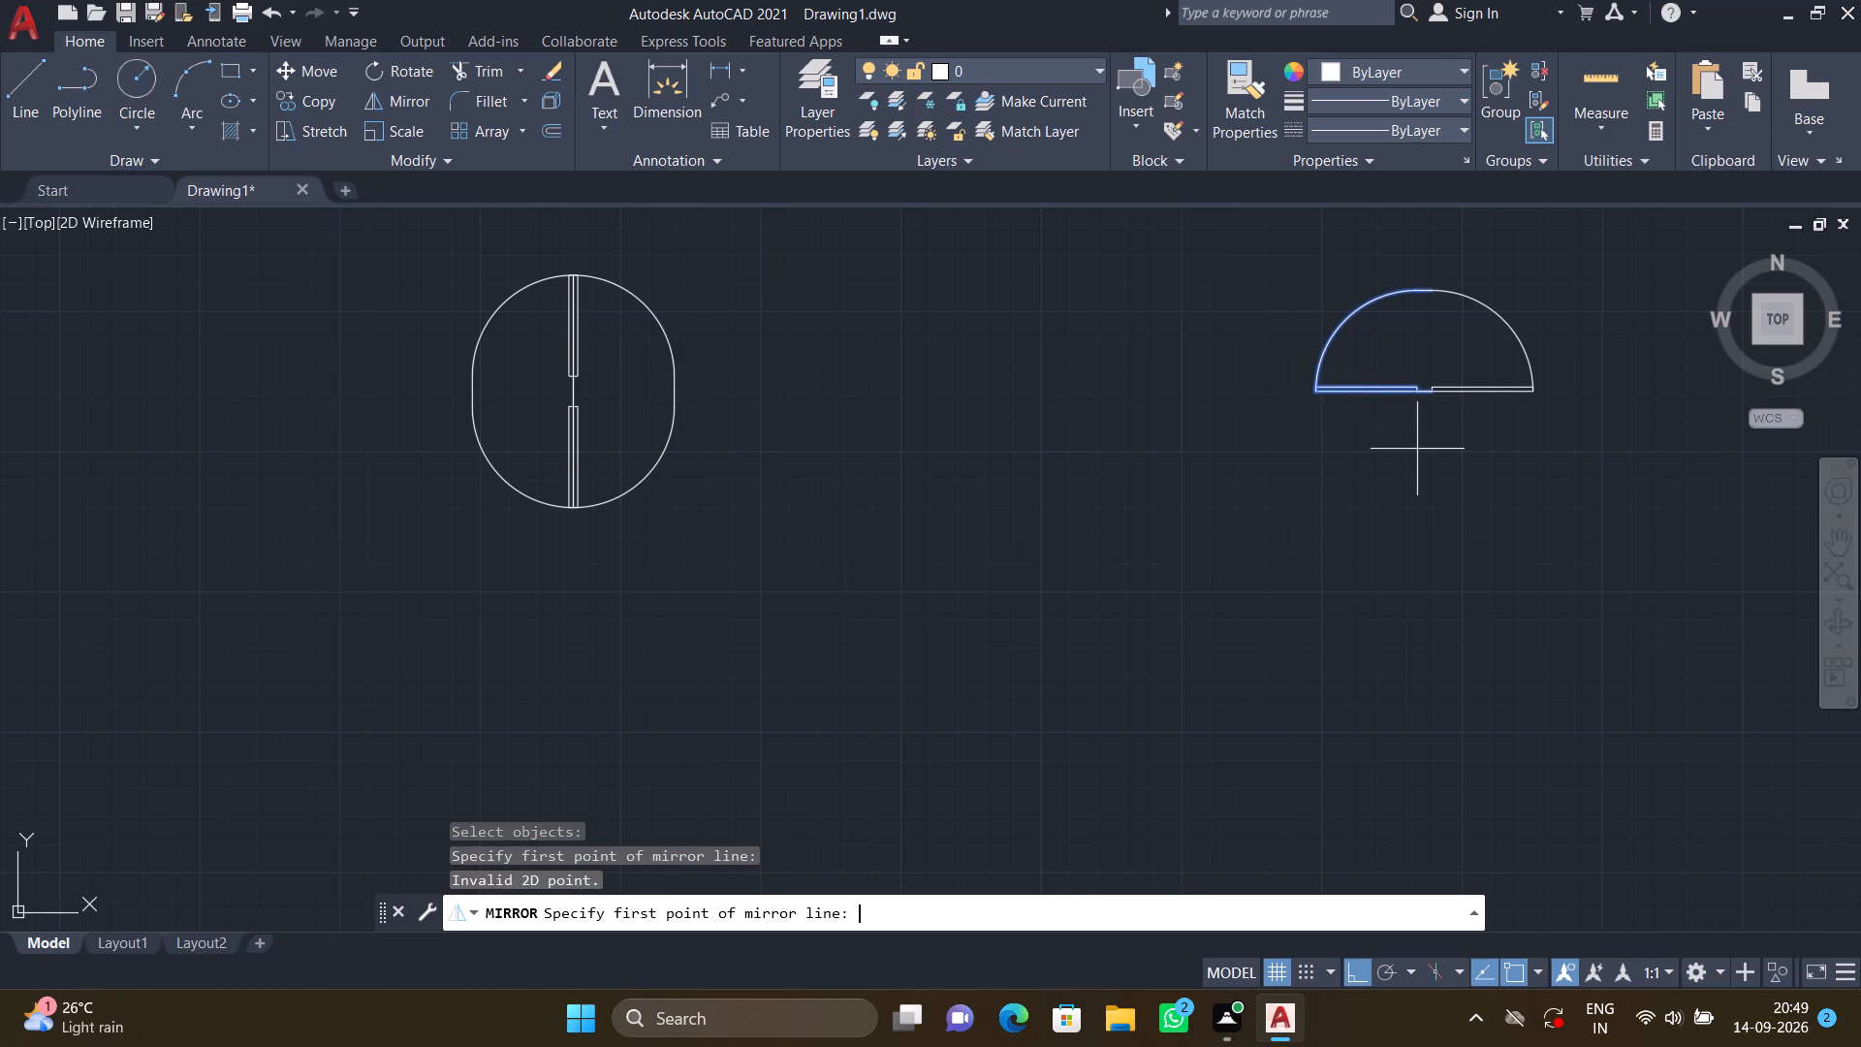
click(1428, 393)
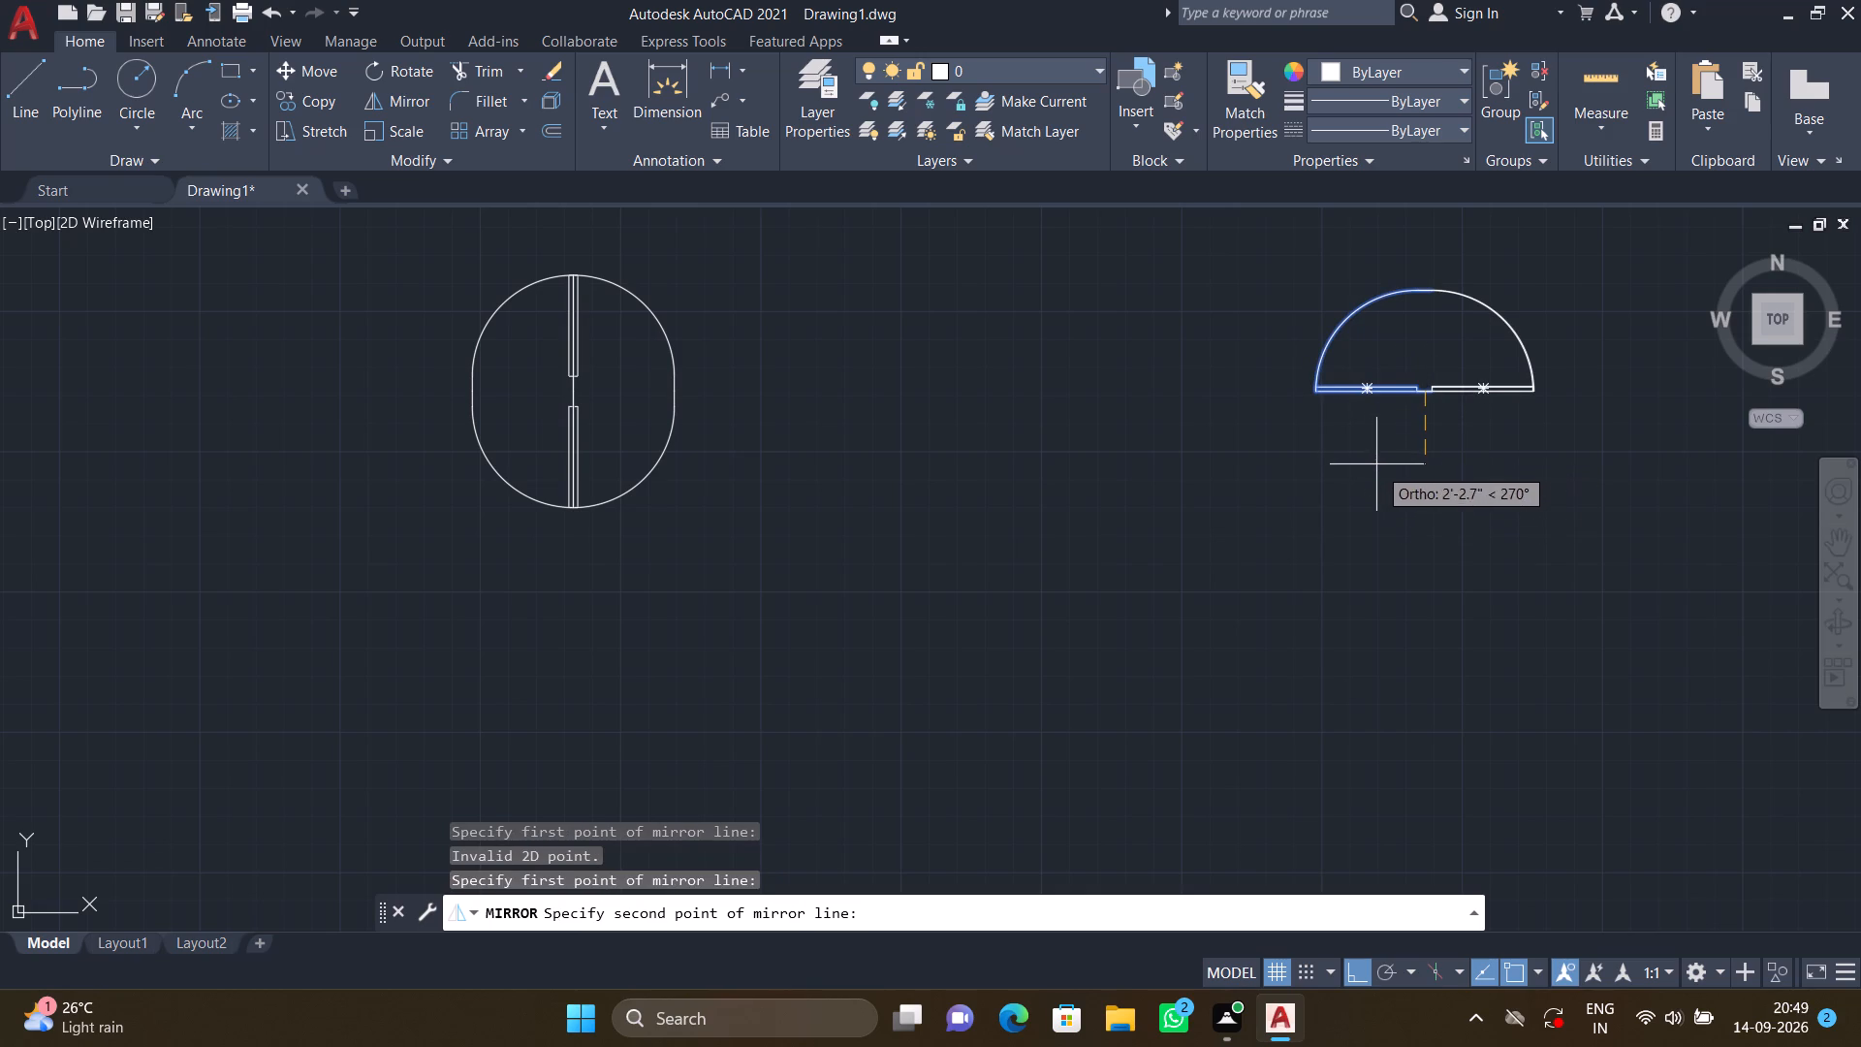
click(1324, 431)
key(Return)
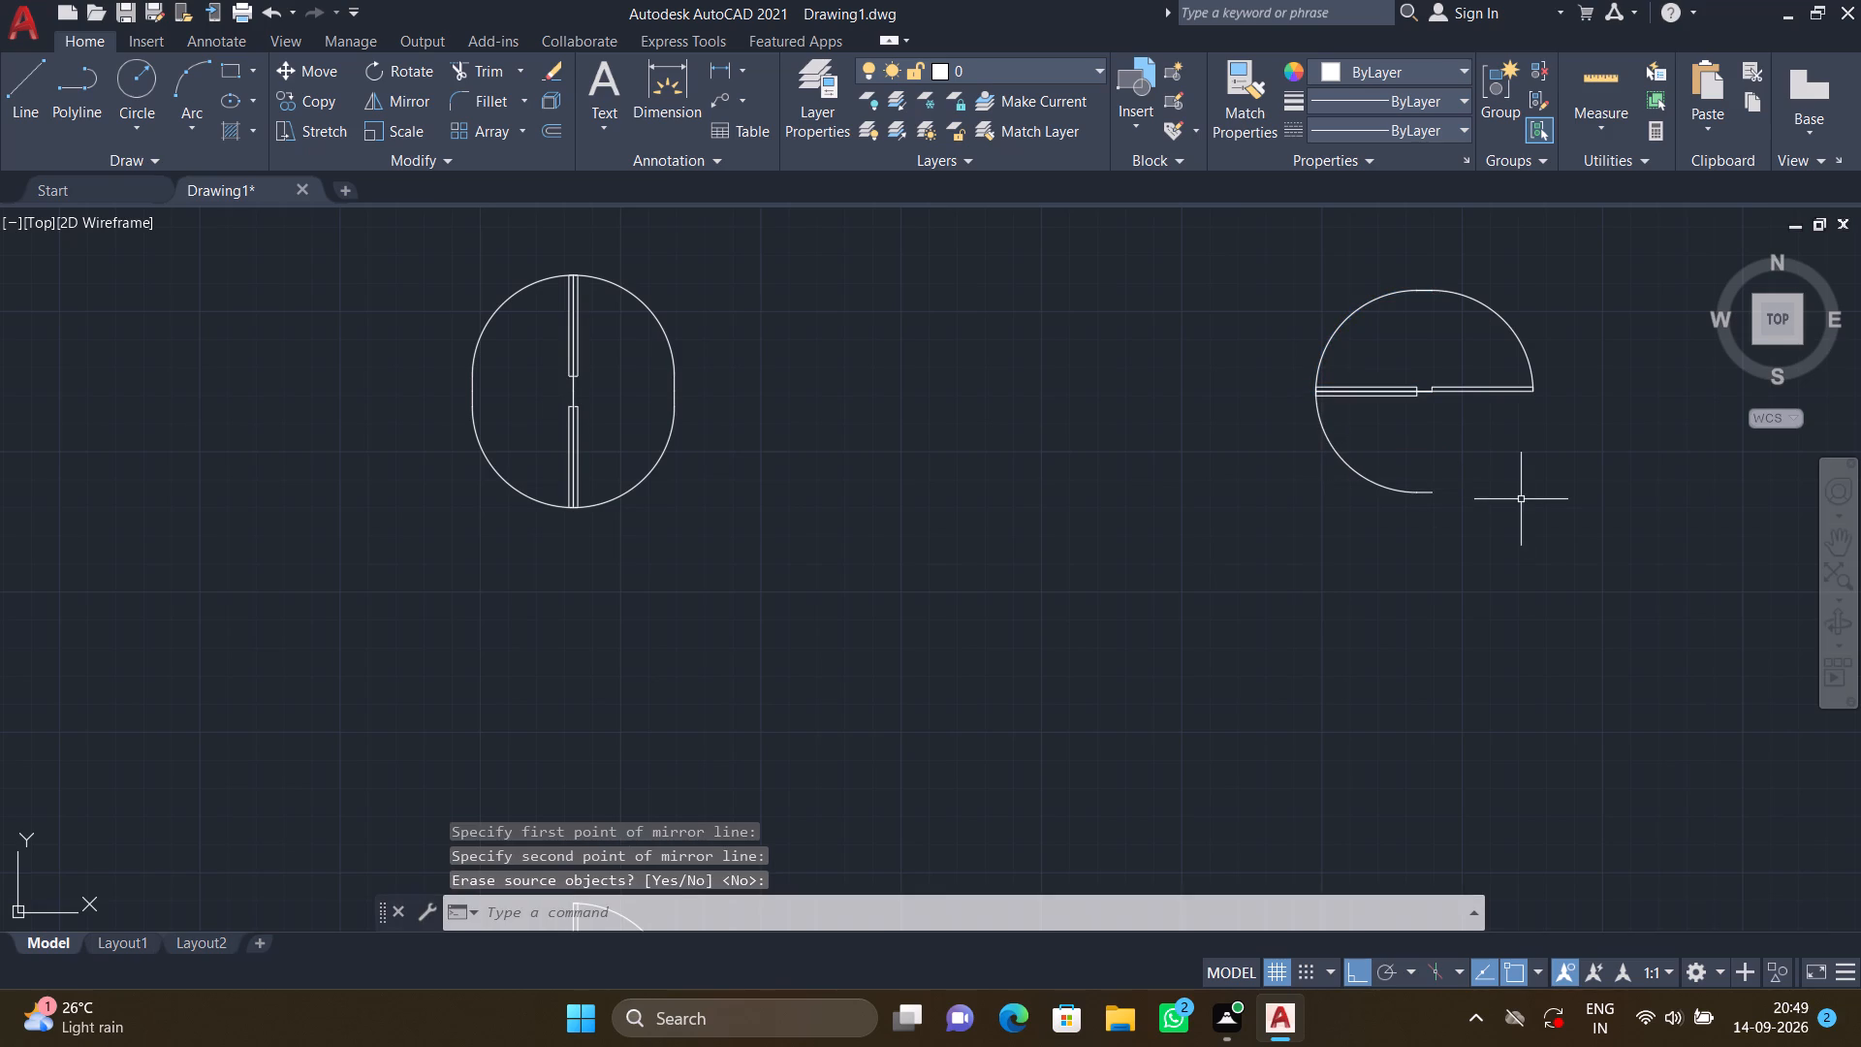
Mirror the downward-facing horizontal door to the right about a vertical line through its hinge end, keeping the source door.
key(m)
key(i)
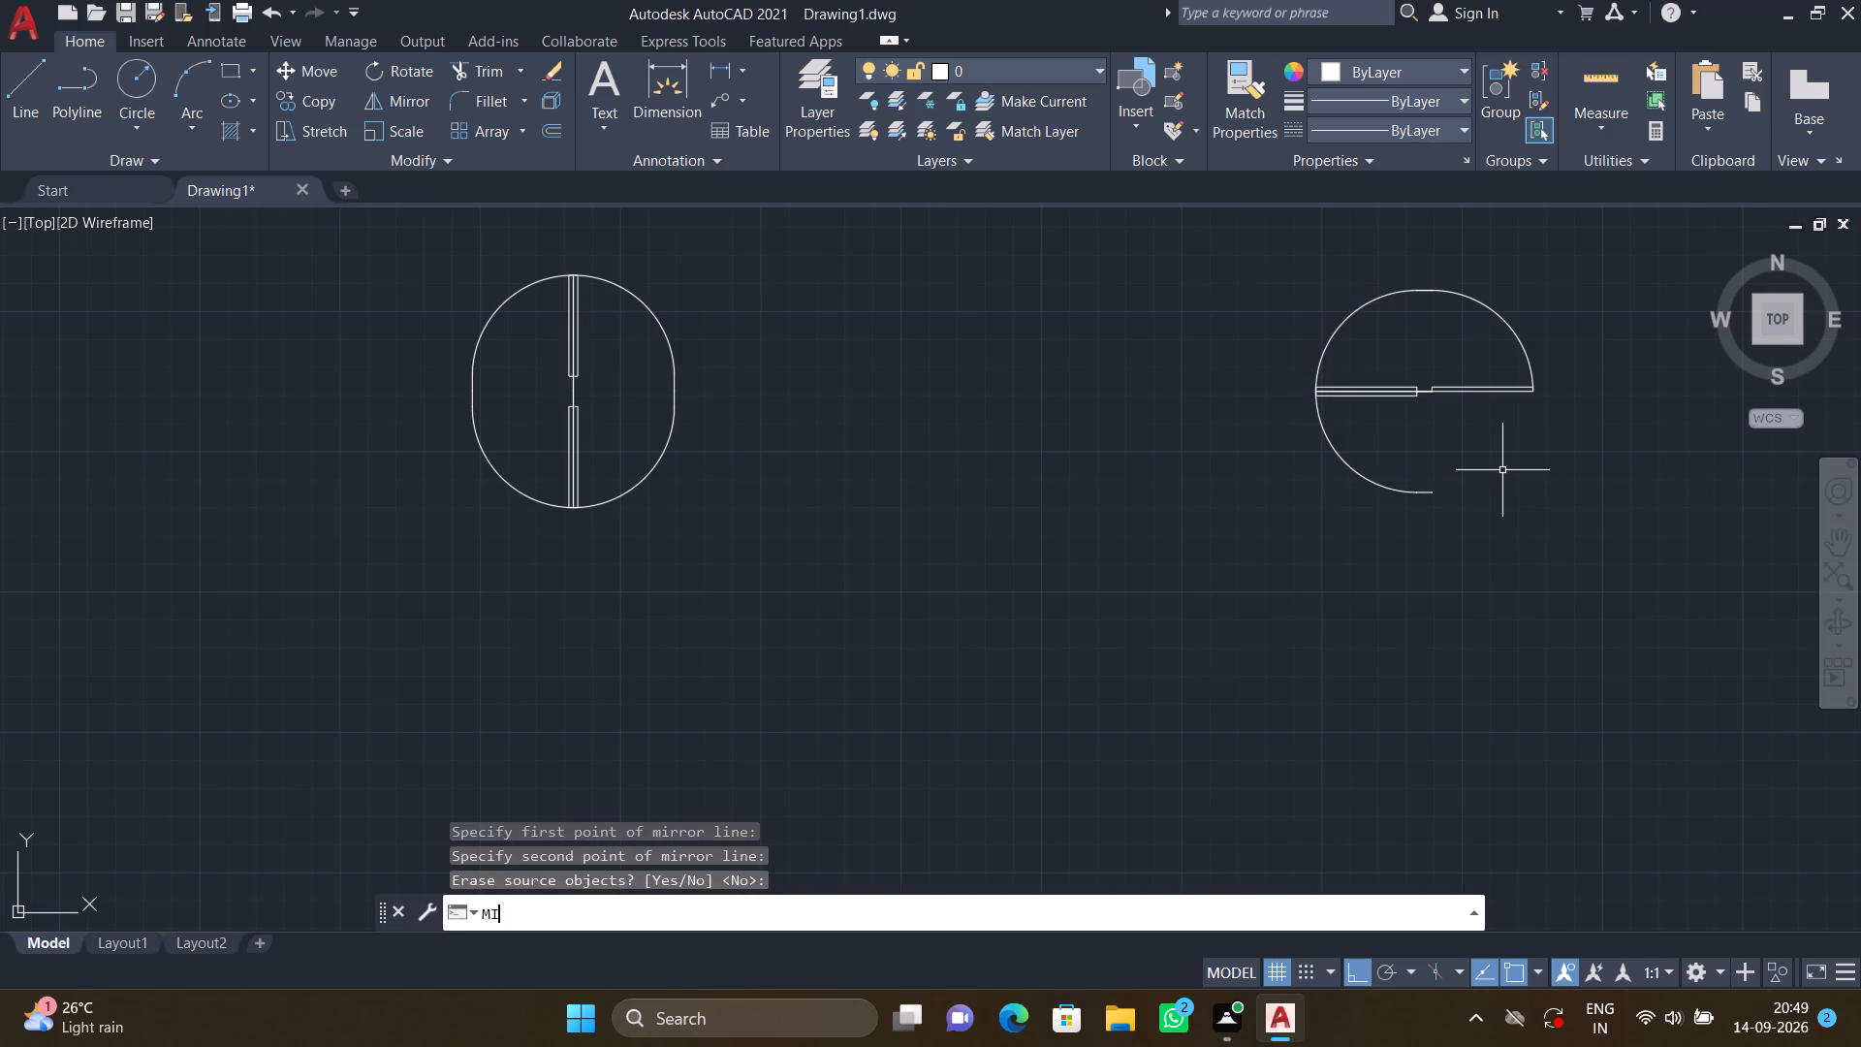
key(Return)
click(1359, 476)
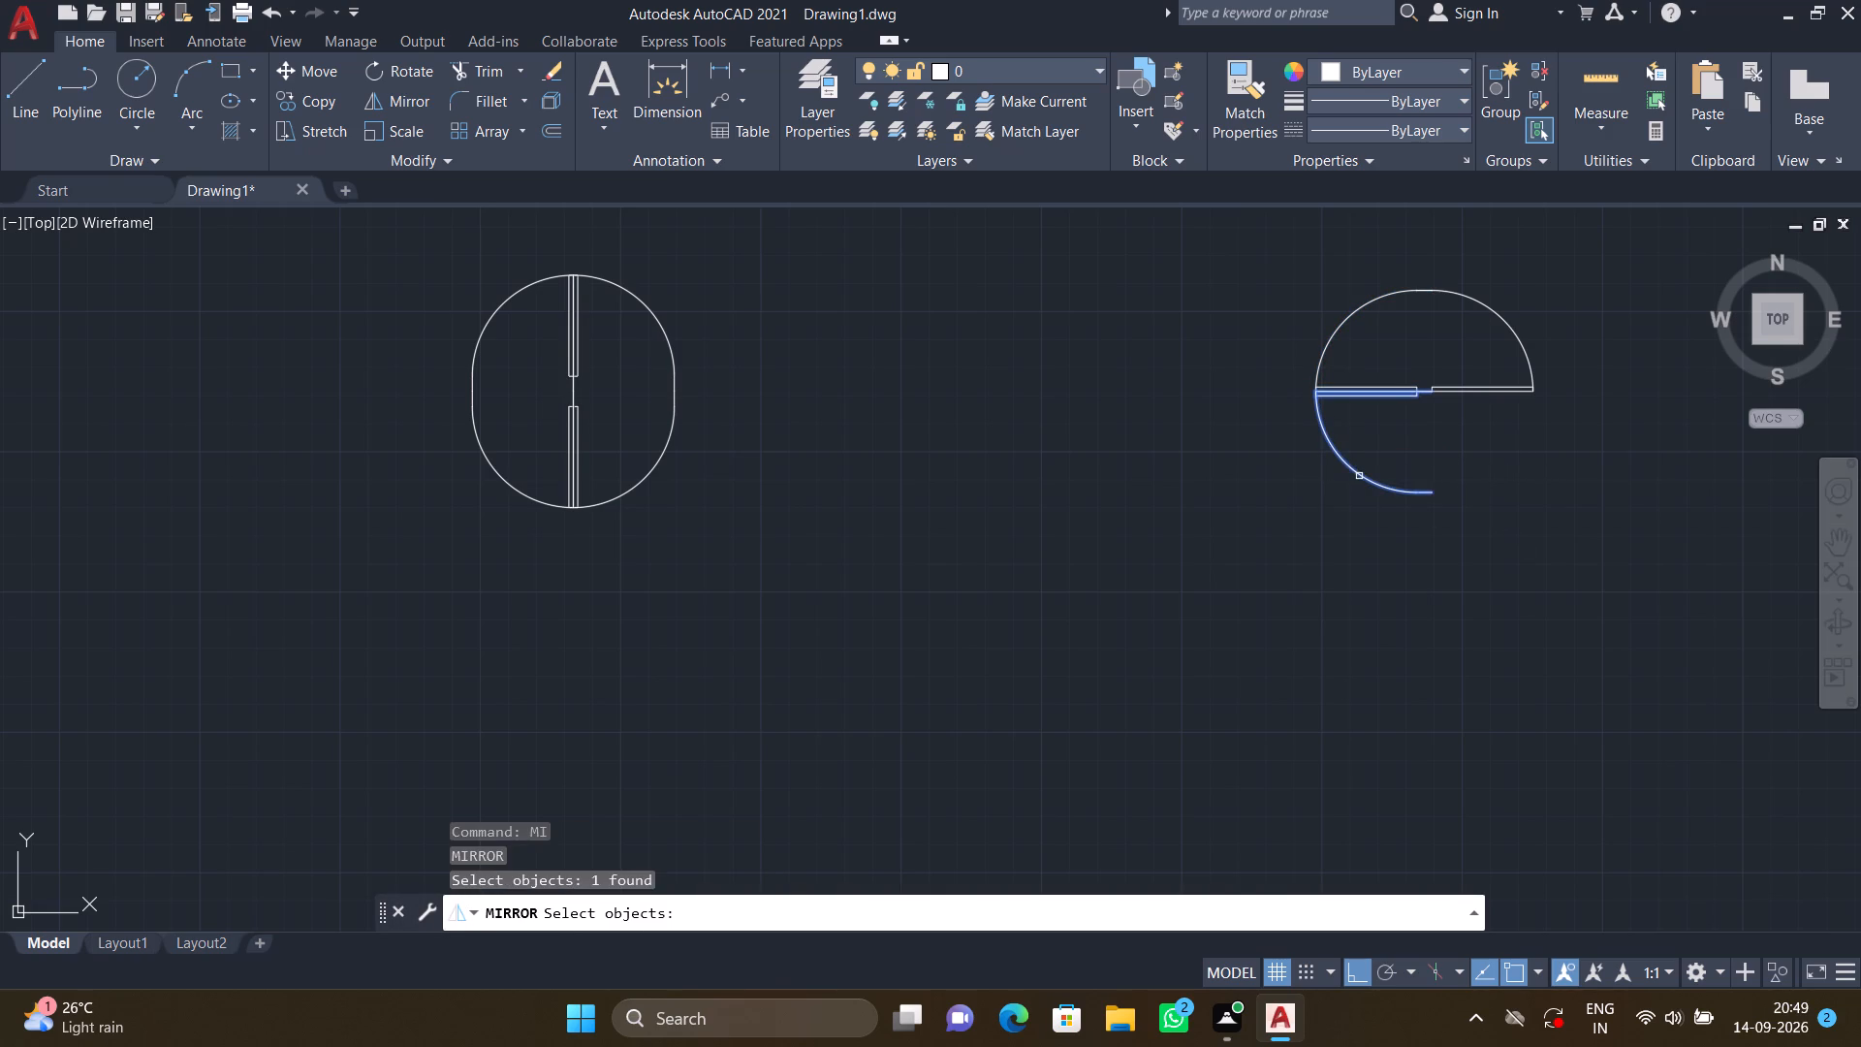
key(Return)
click(1435, 399)
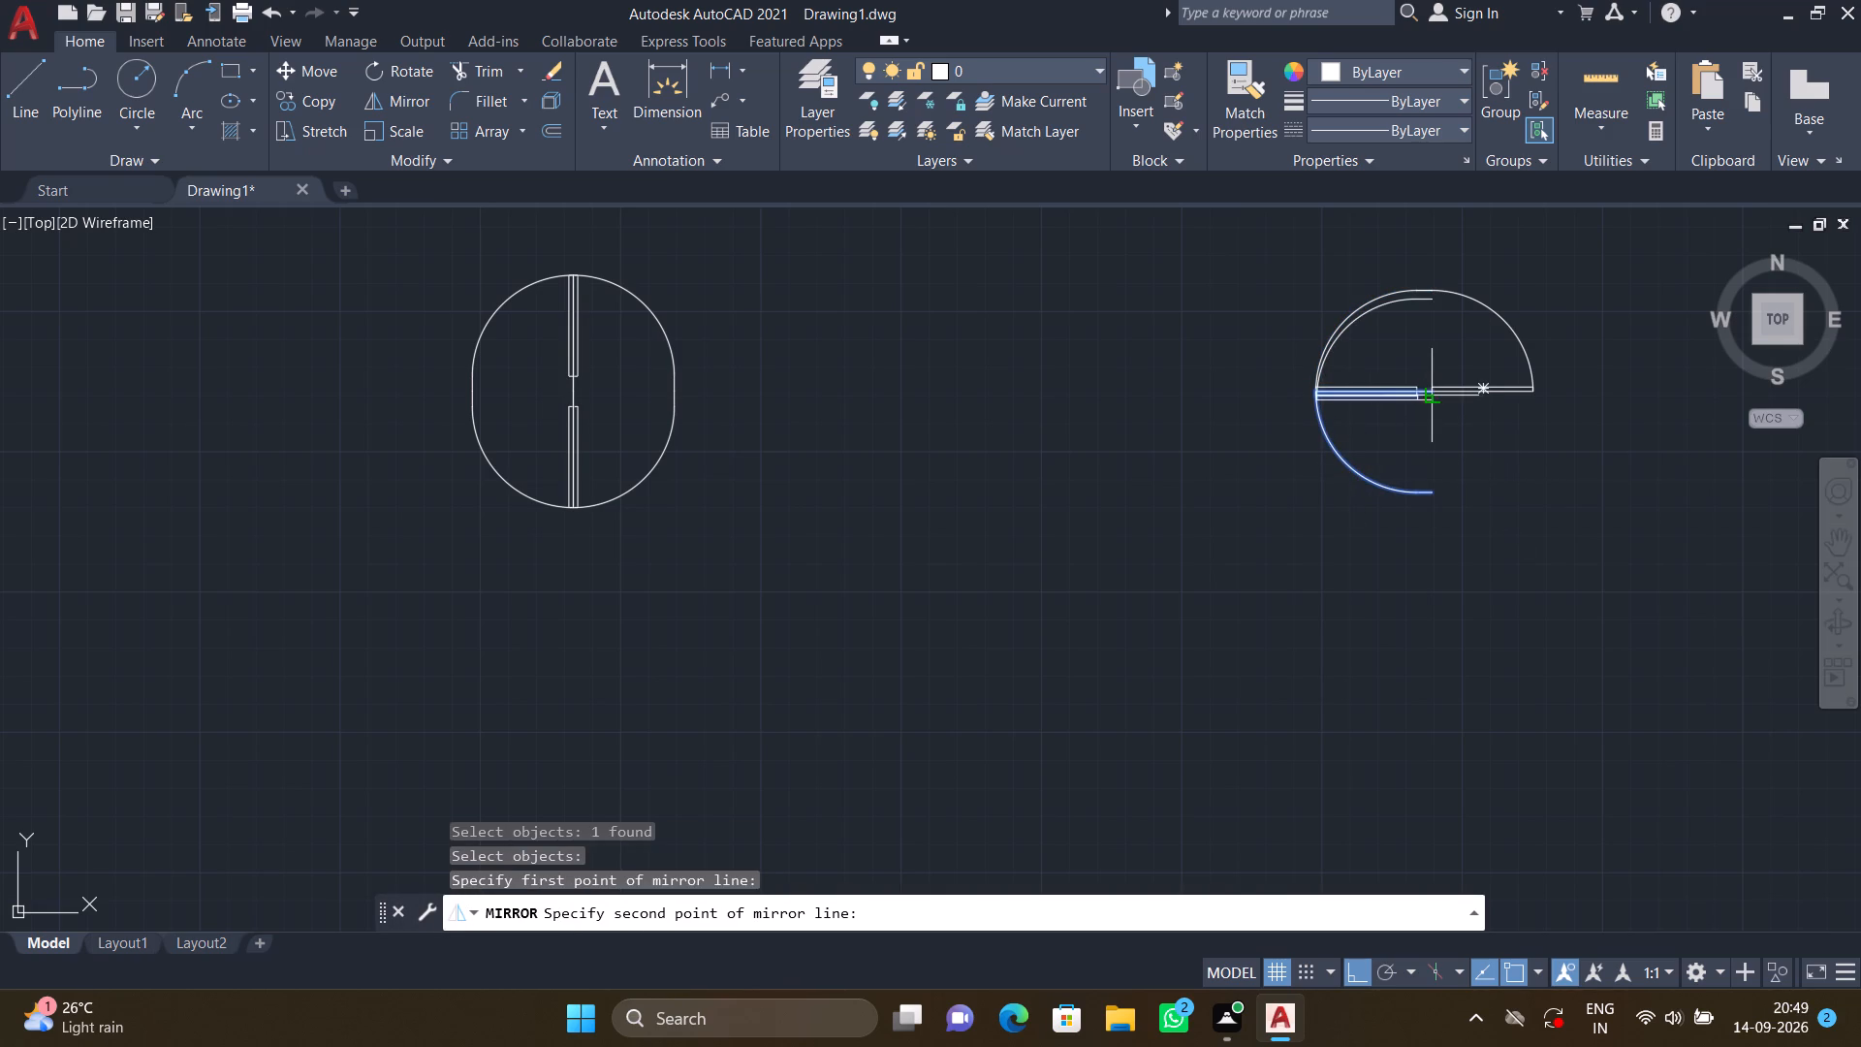
click(1467, 459)
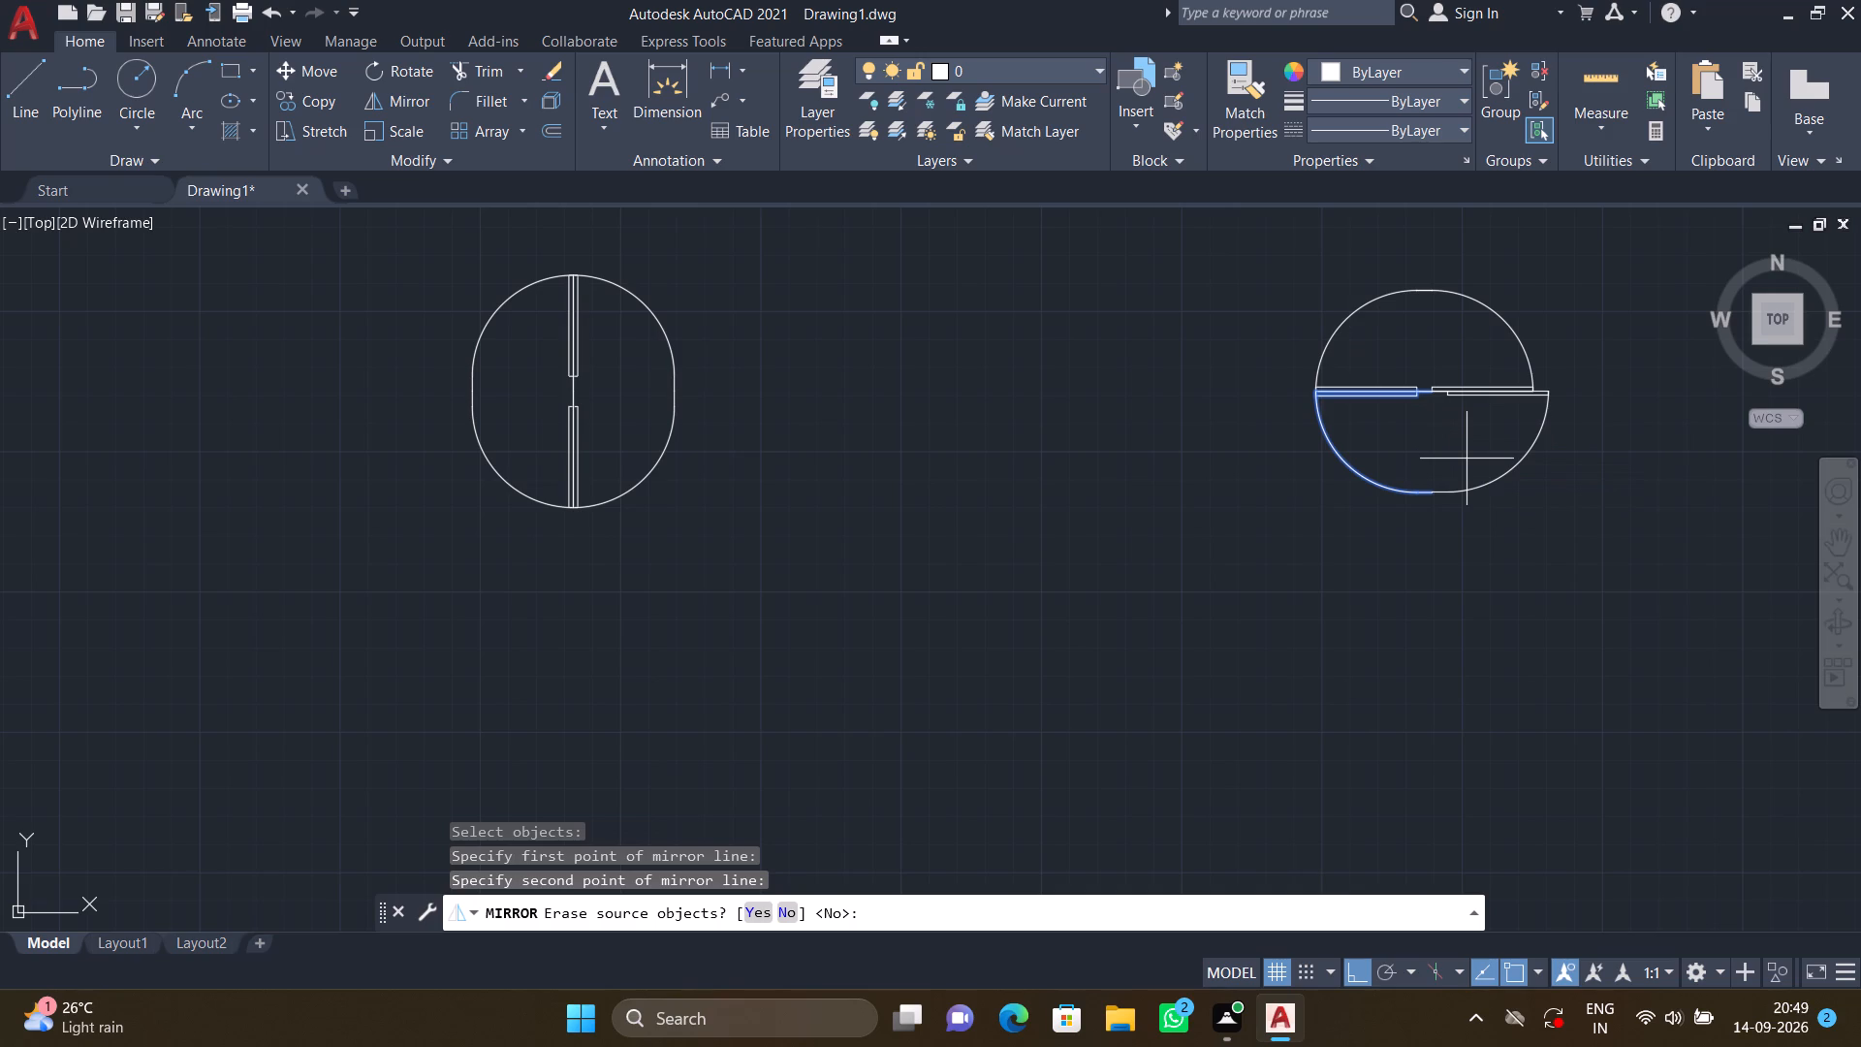
key(Return)
scroll(1467, 460, down, 1)
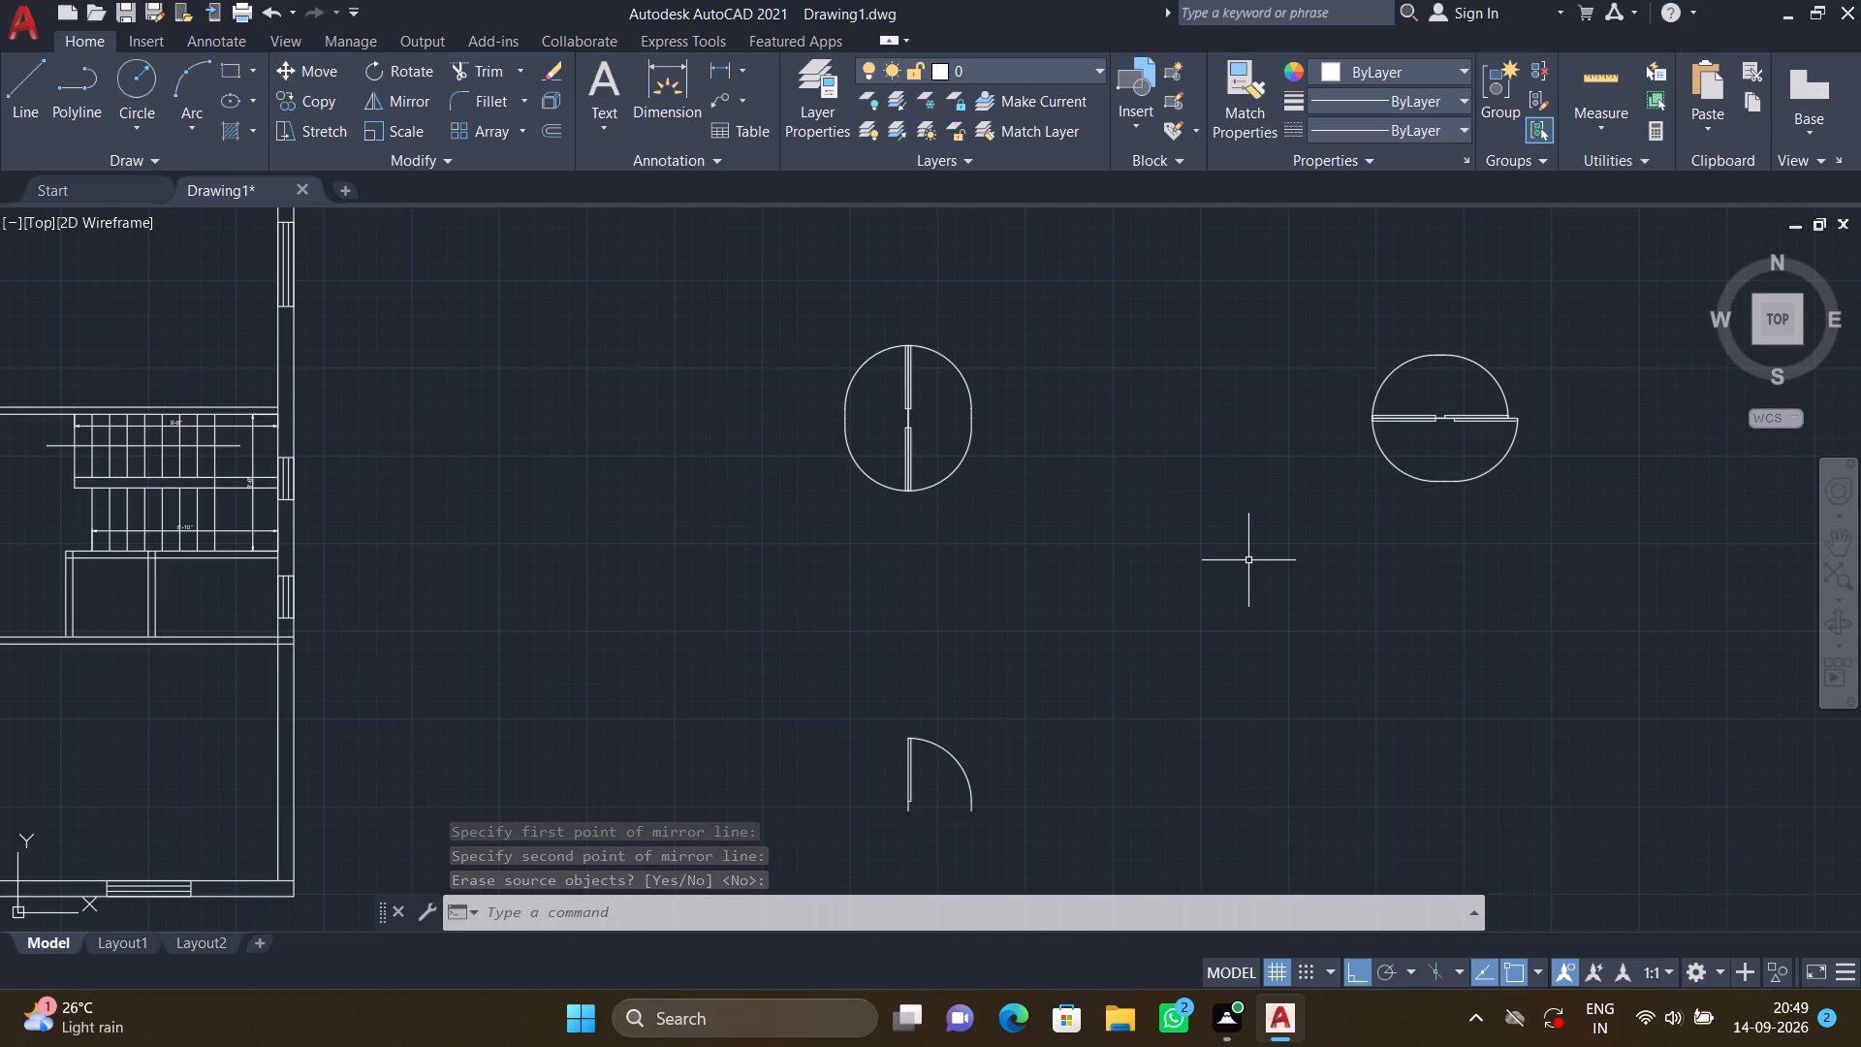
scroll(1121, 592, down, 1)
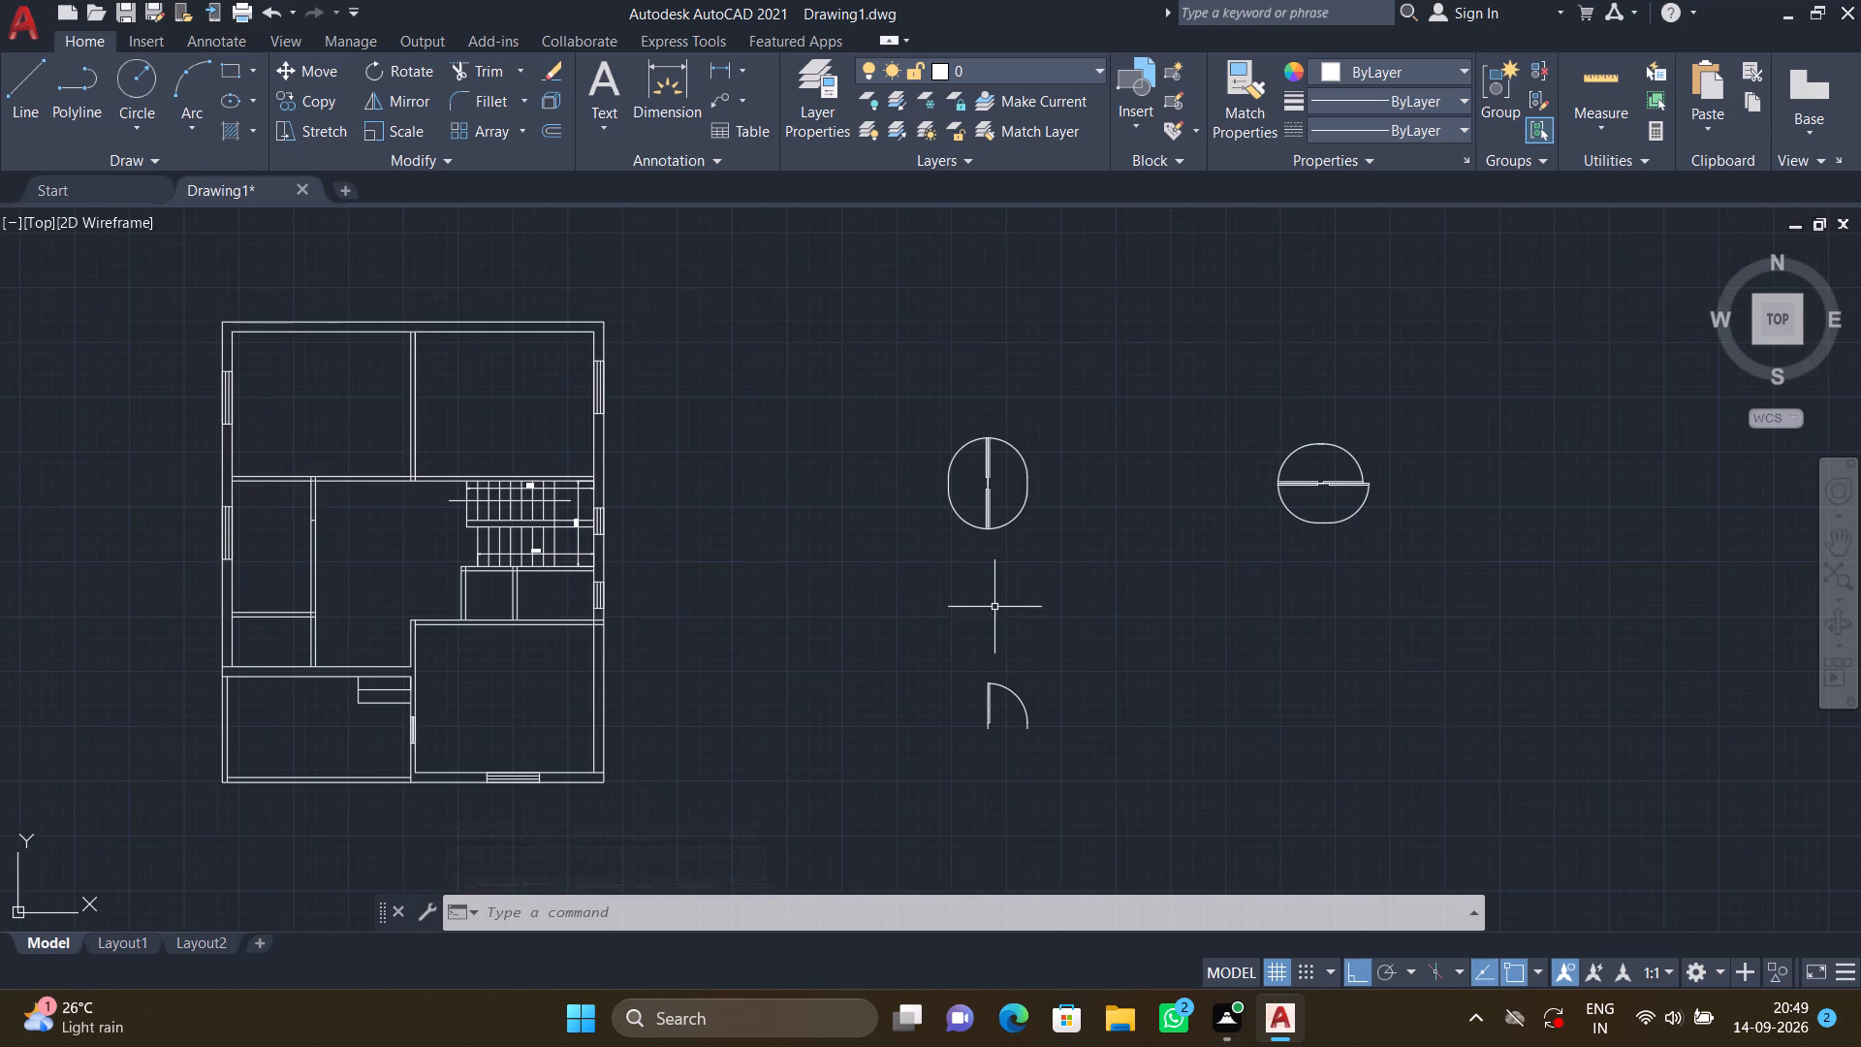
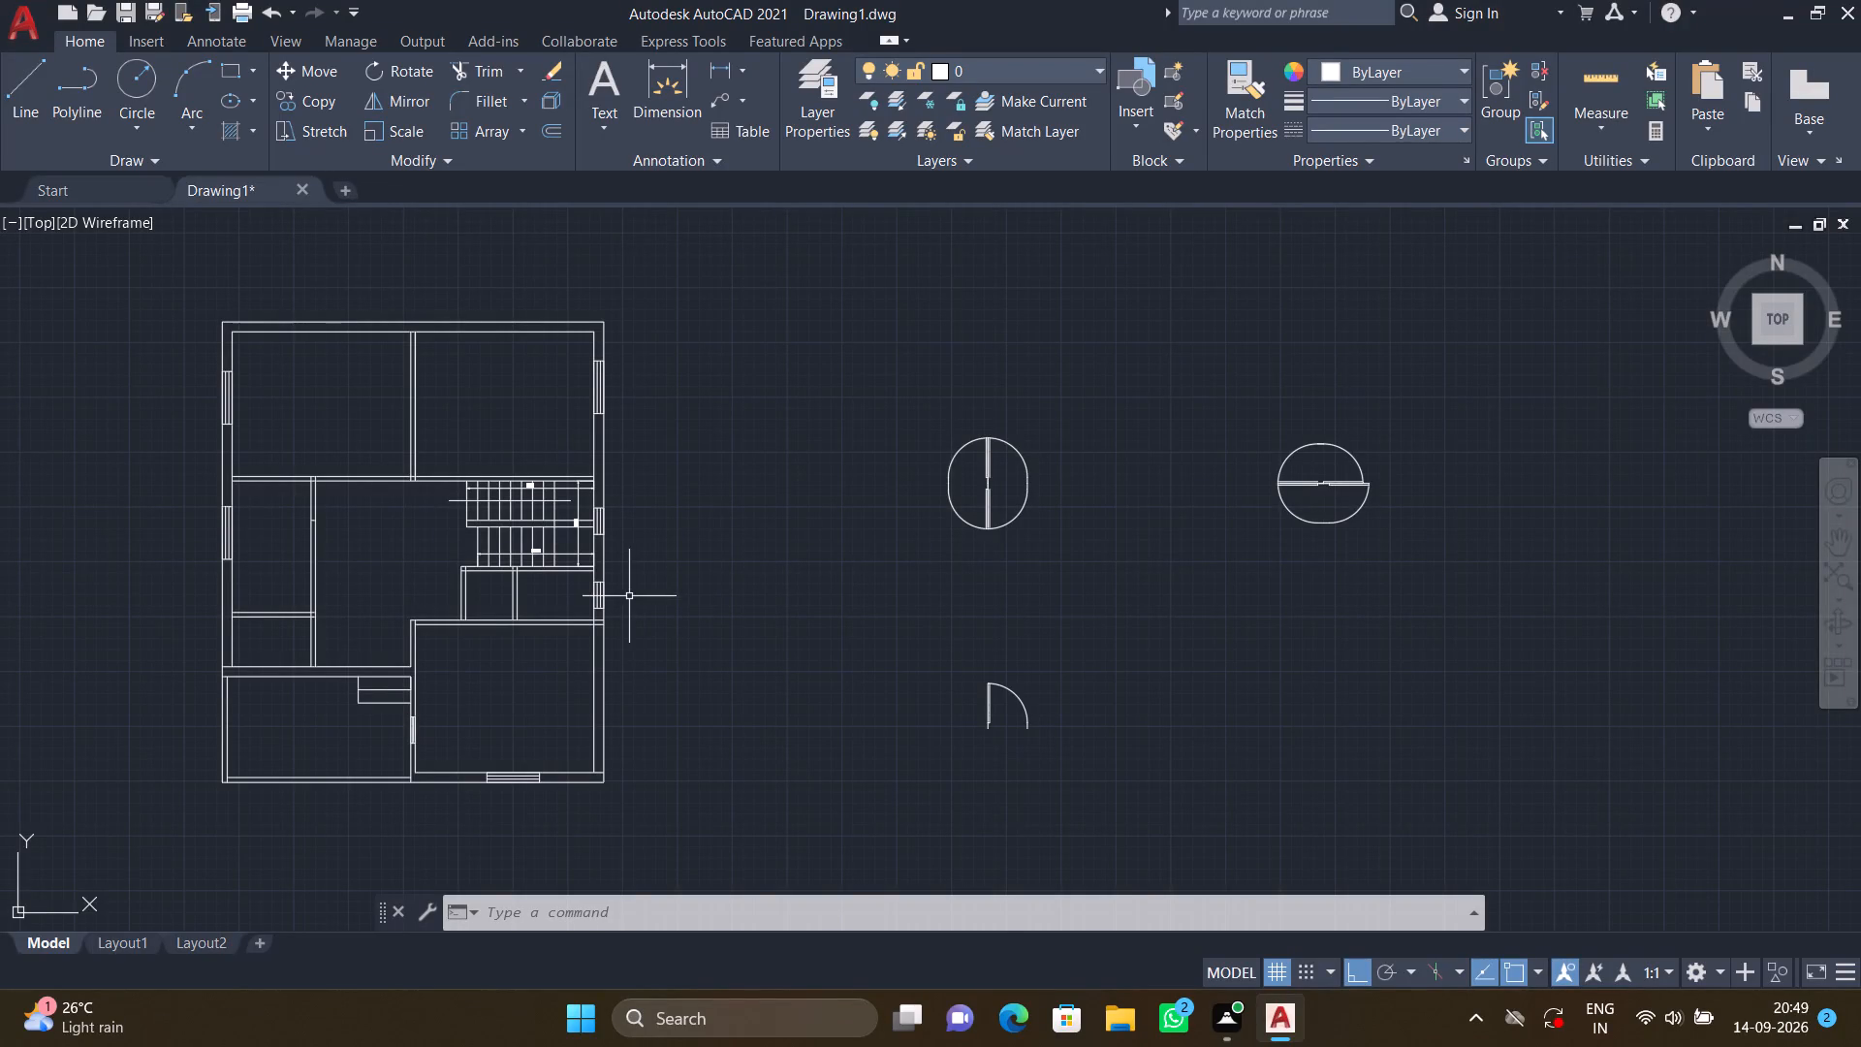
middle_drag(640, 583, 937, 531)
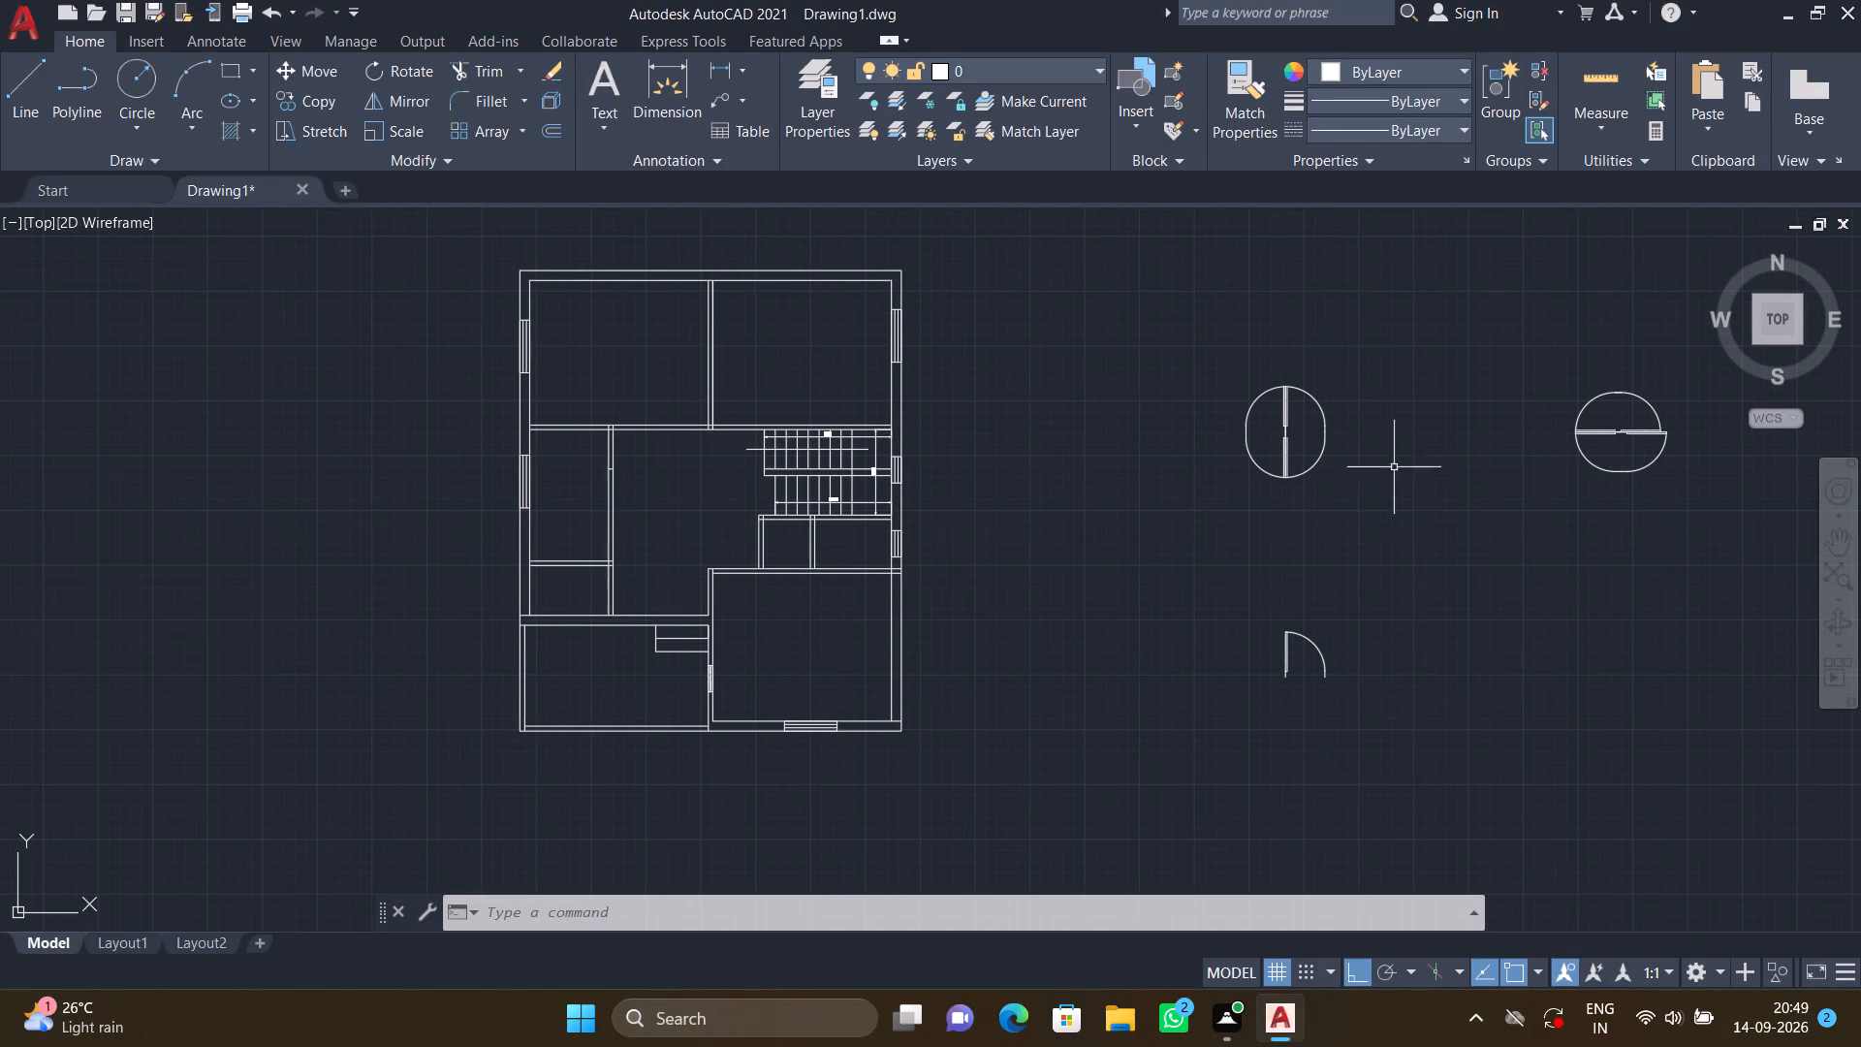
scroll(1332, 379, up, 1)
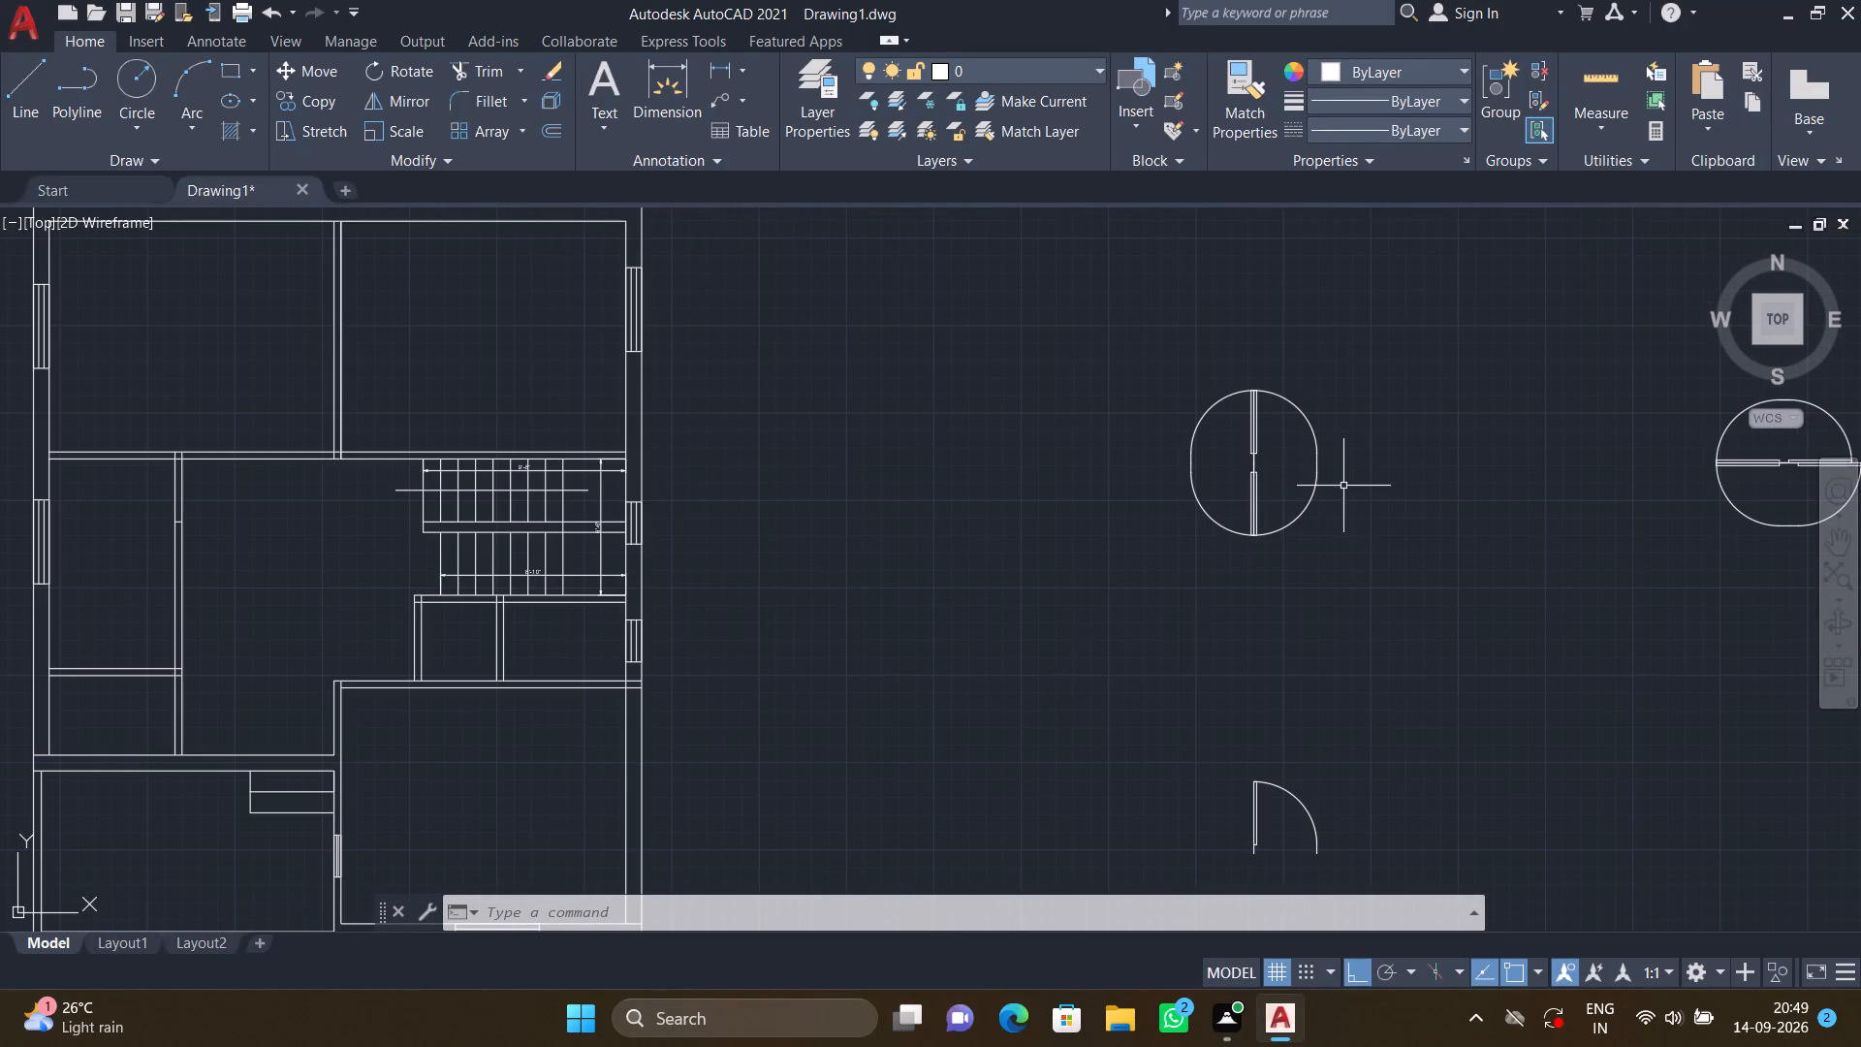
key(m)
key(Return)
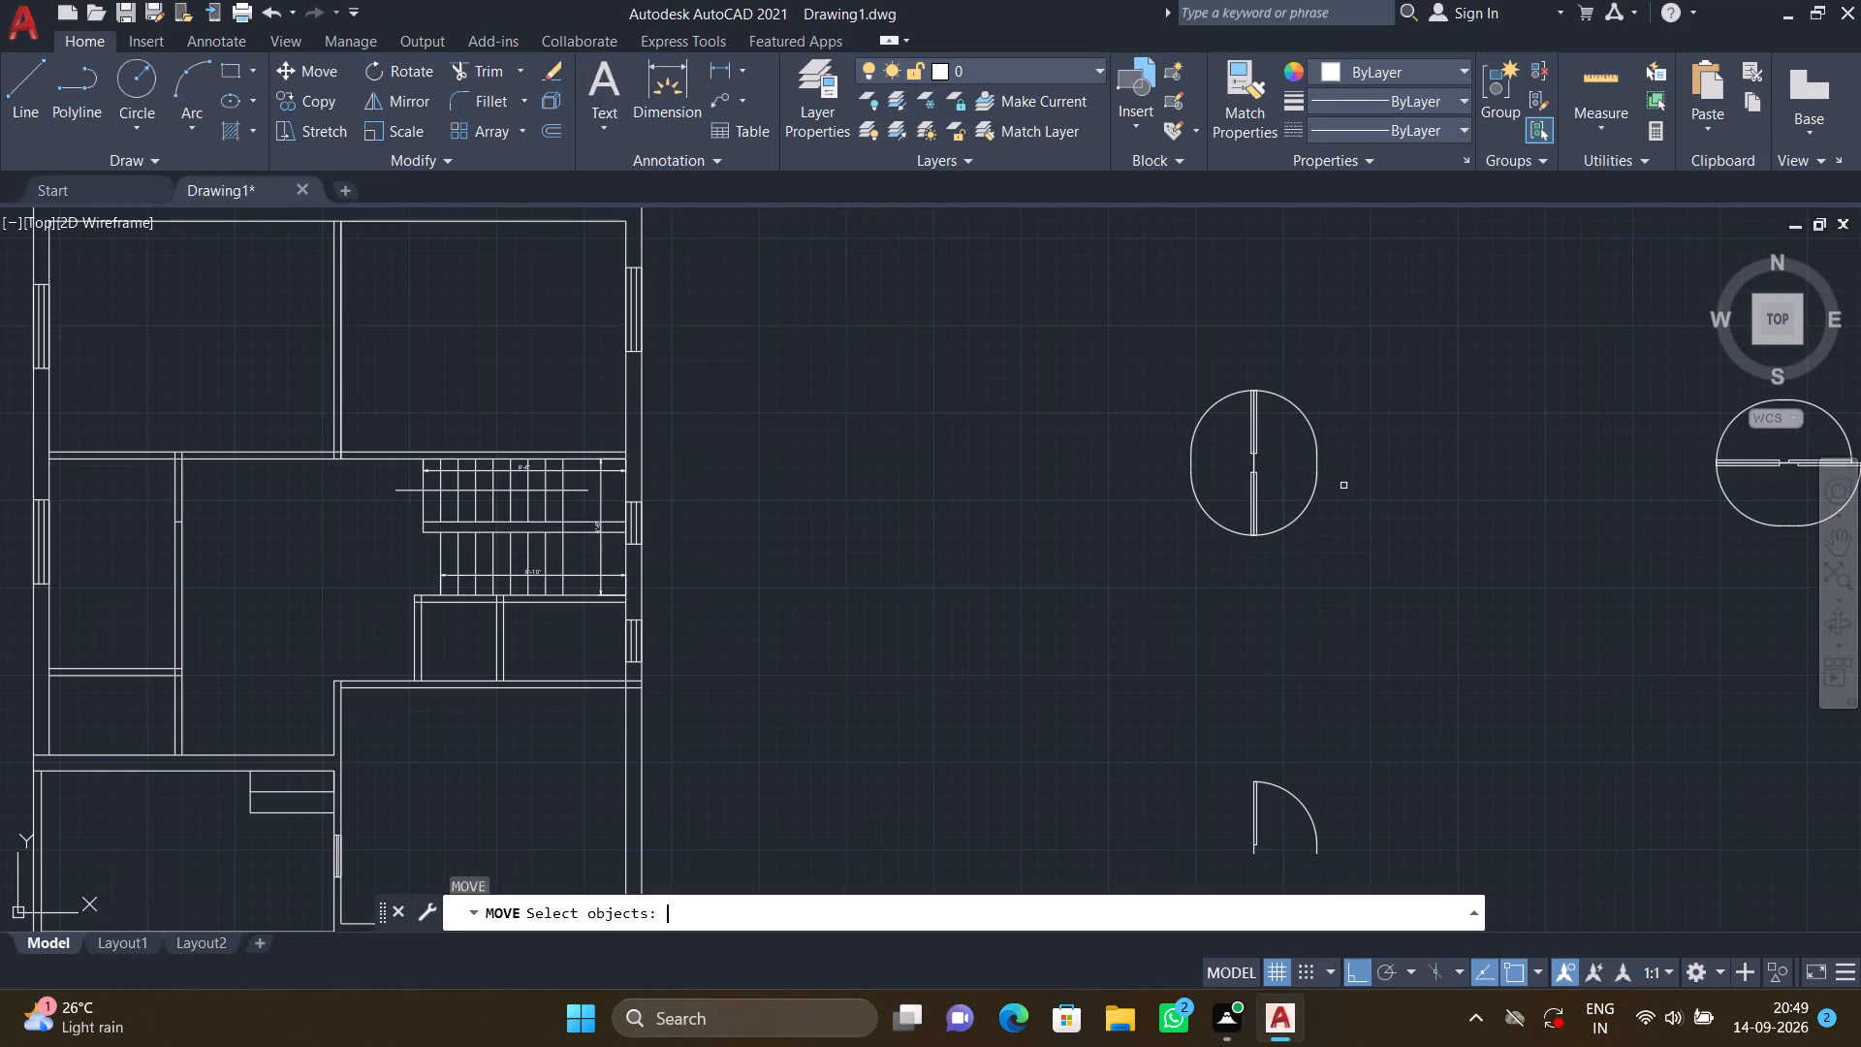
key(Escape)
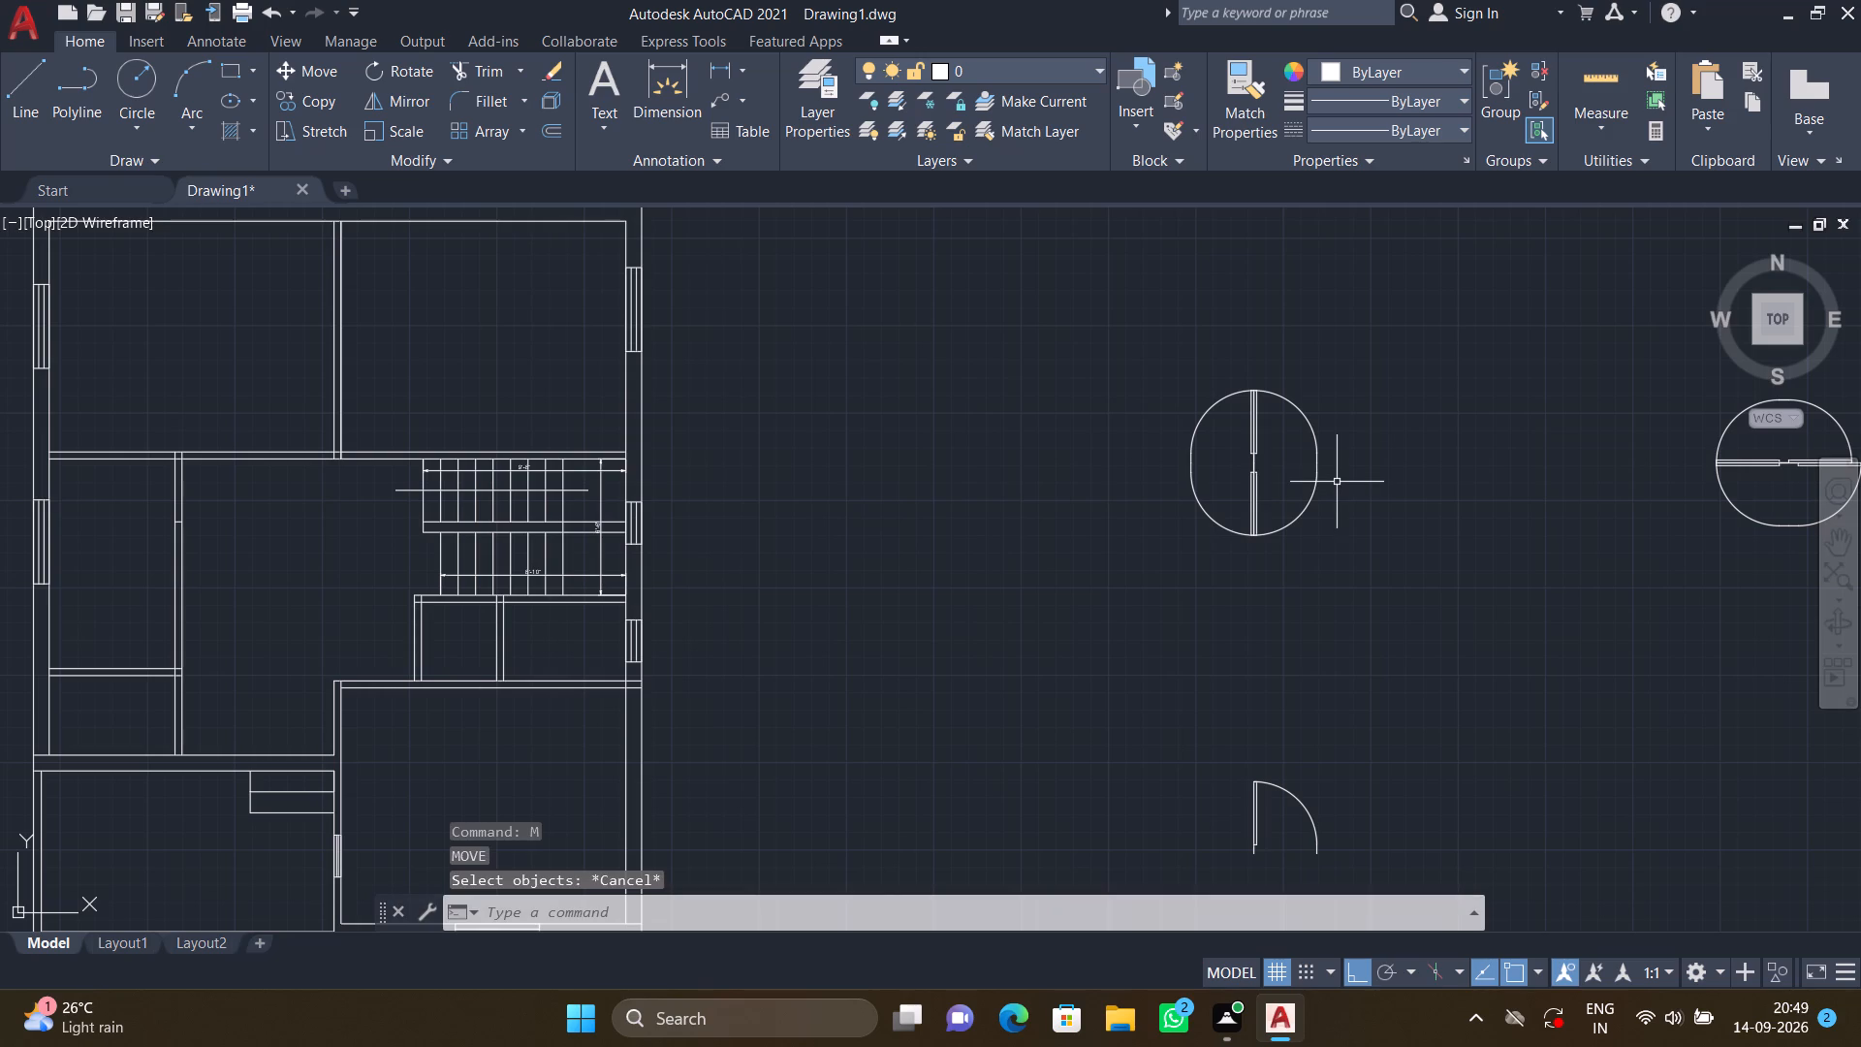
With ortho off, copy the four-door group's upper-left door into the wall below the top-left room, just left of the partition between the top rooms.
key(c)
key(o)
key(Return)
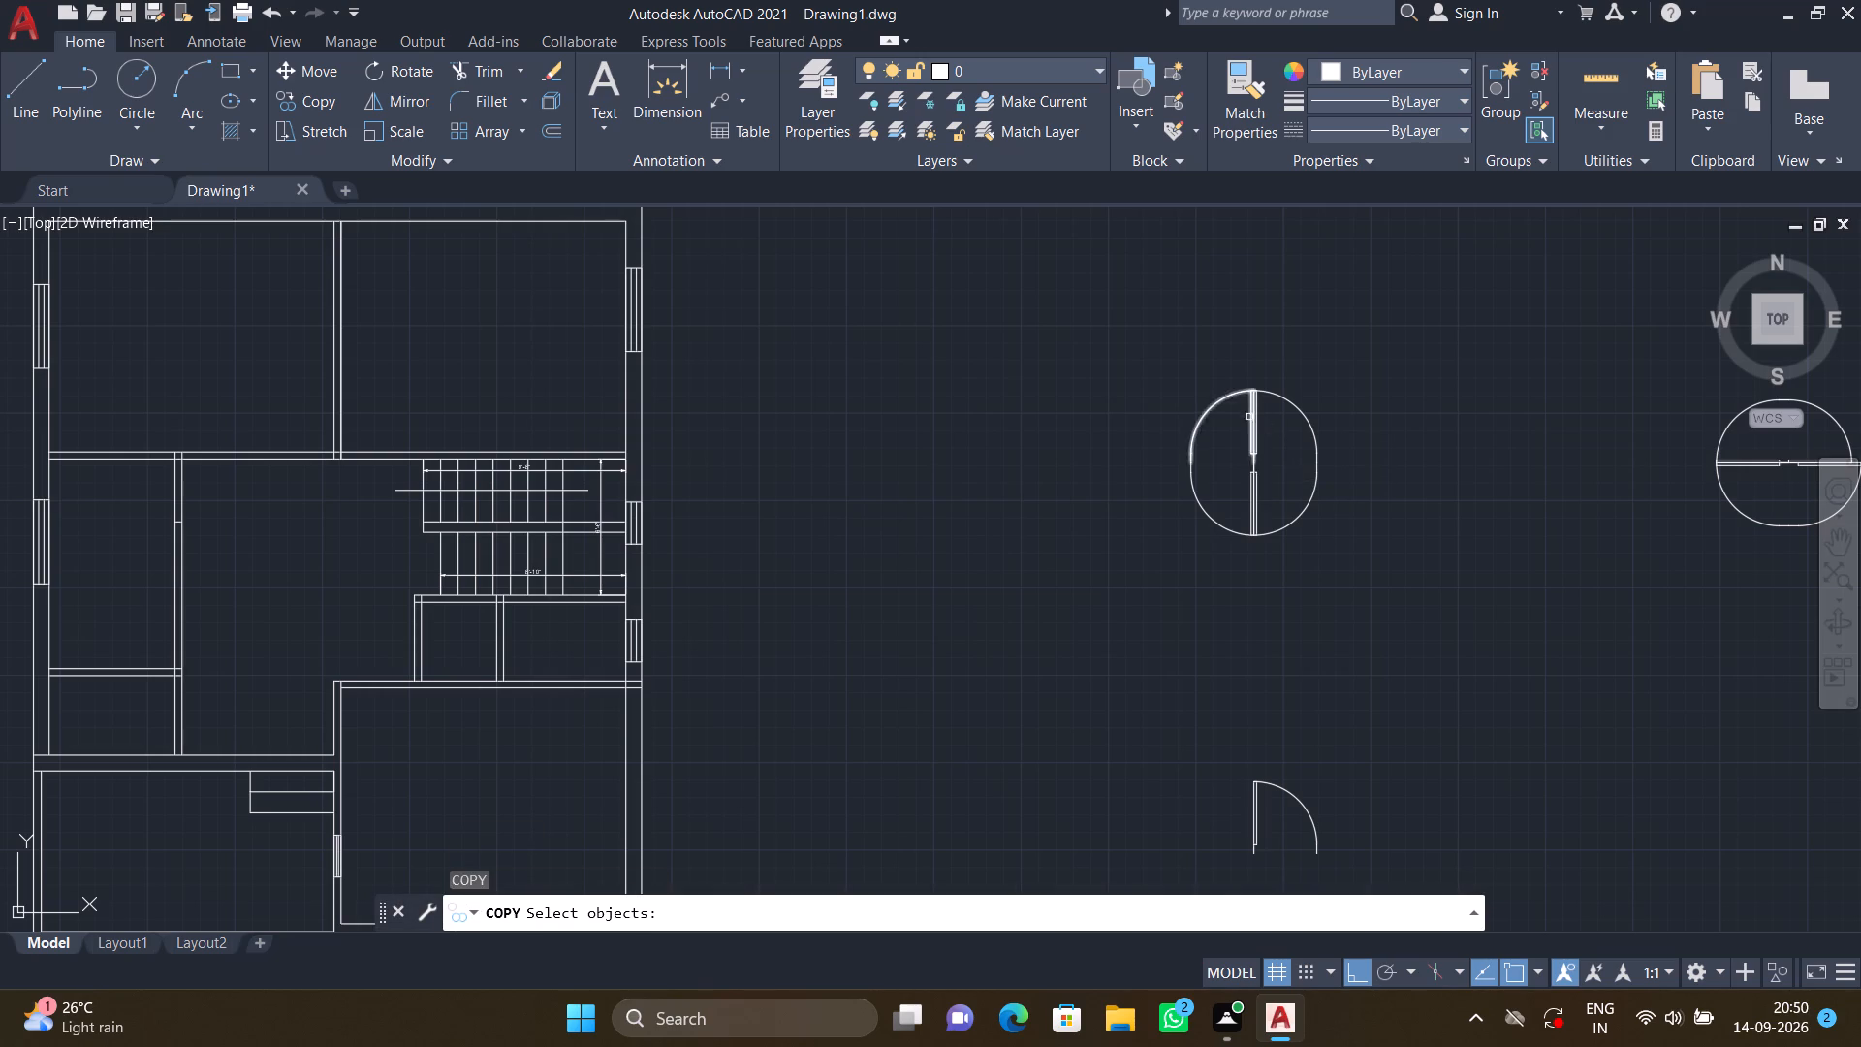
click(1224, 399)
key(Return)
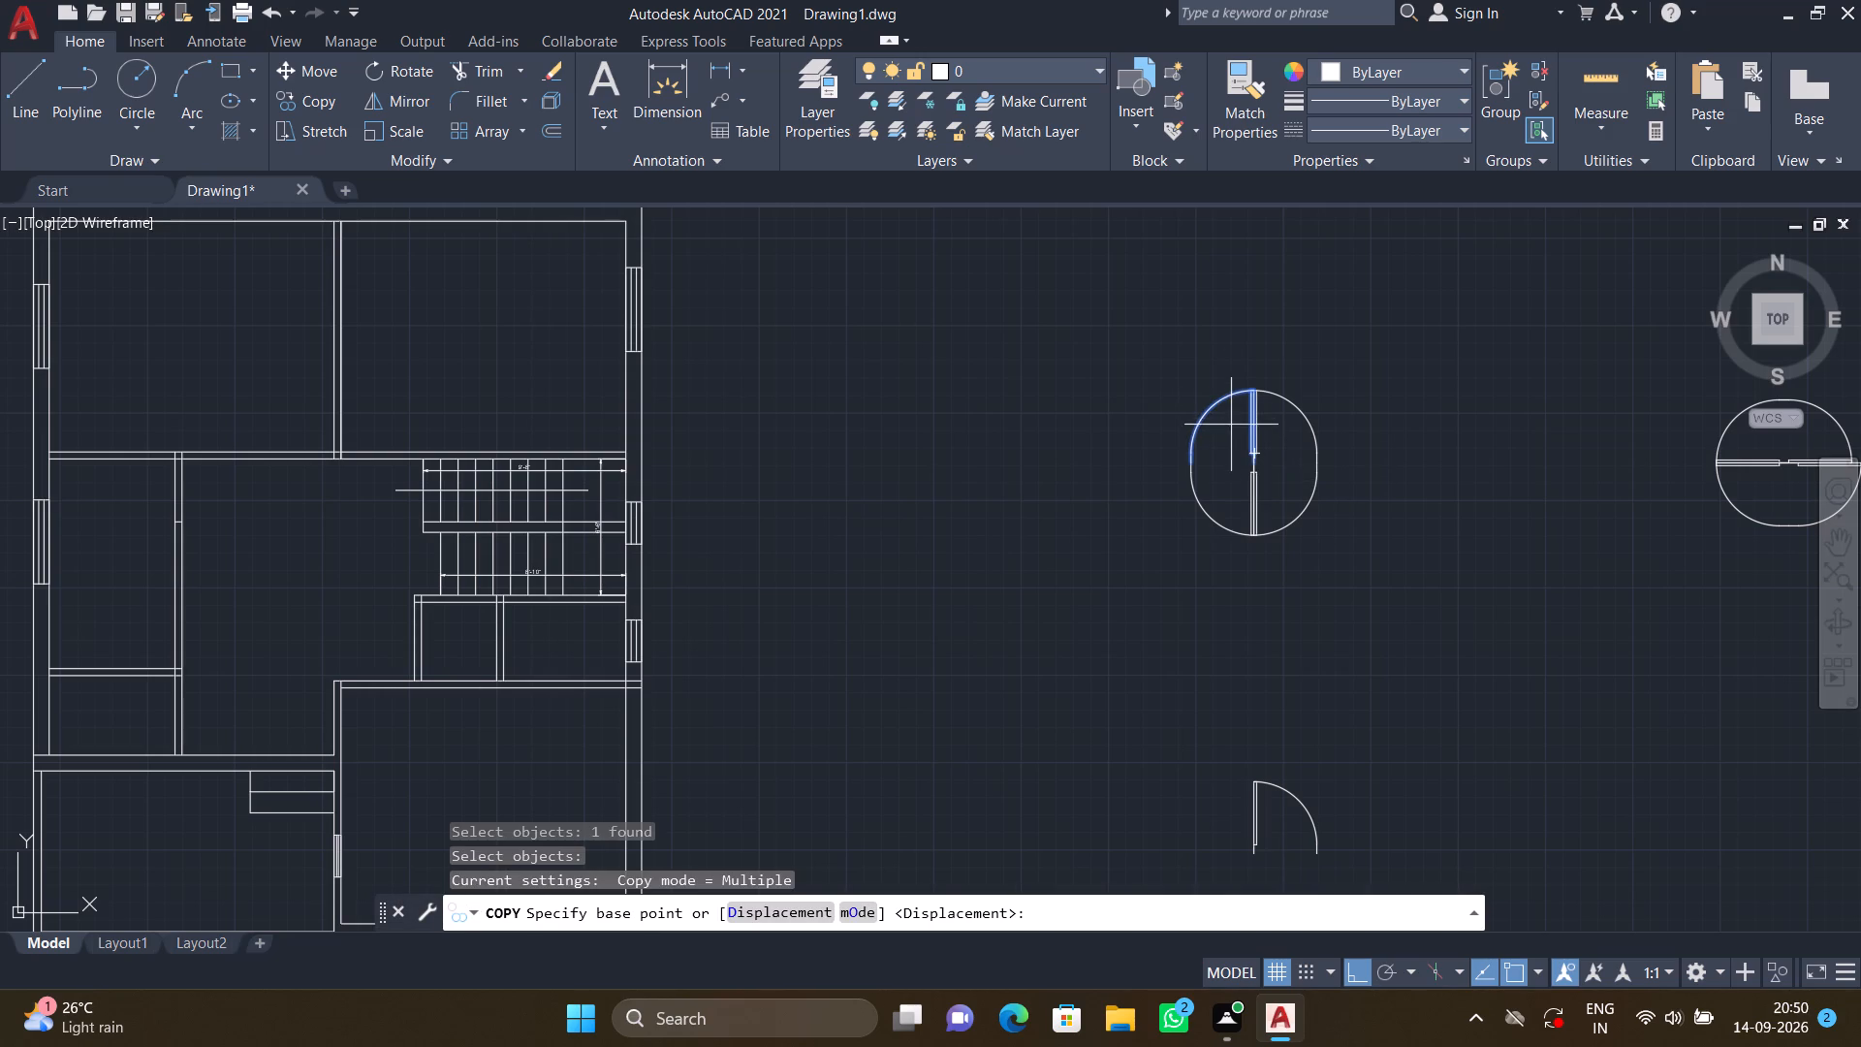
click(1255, 454)
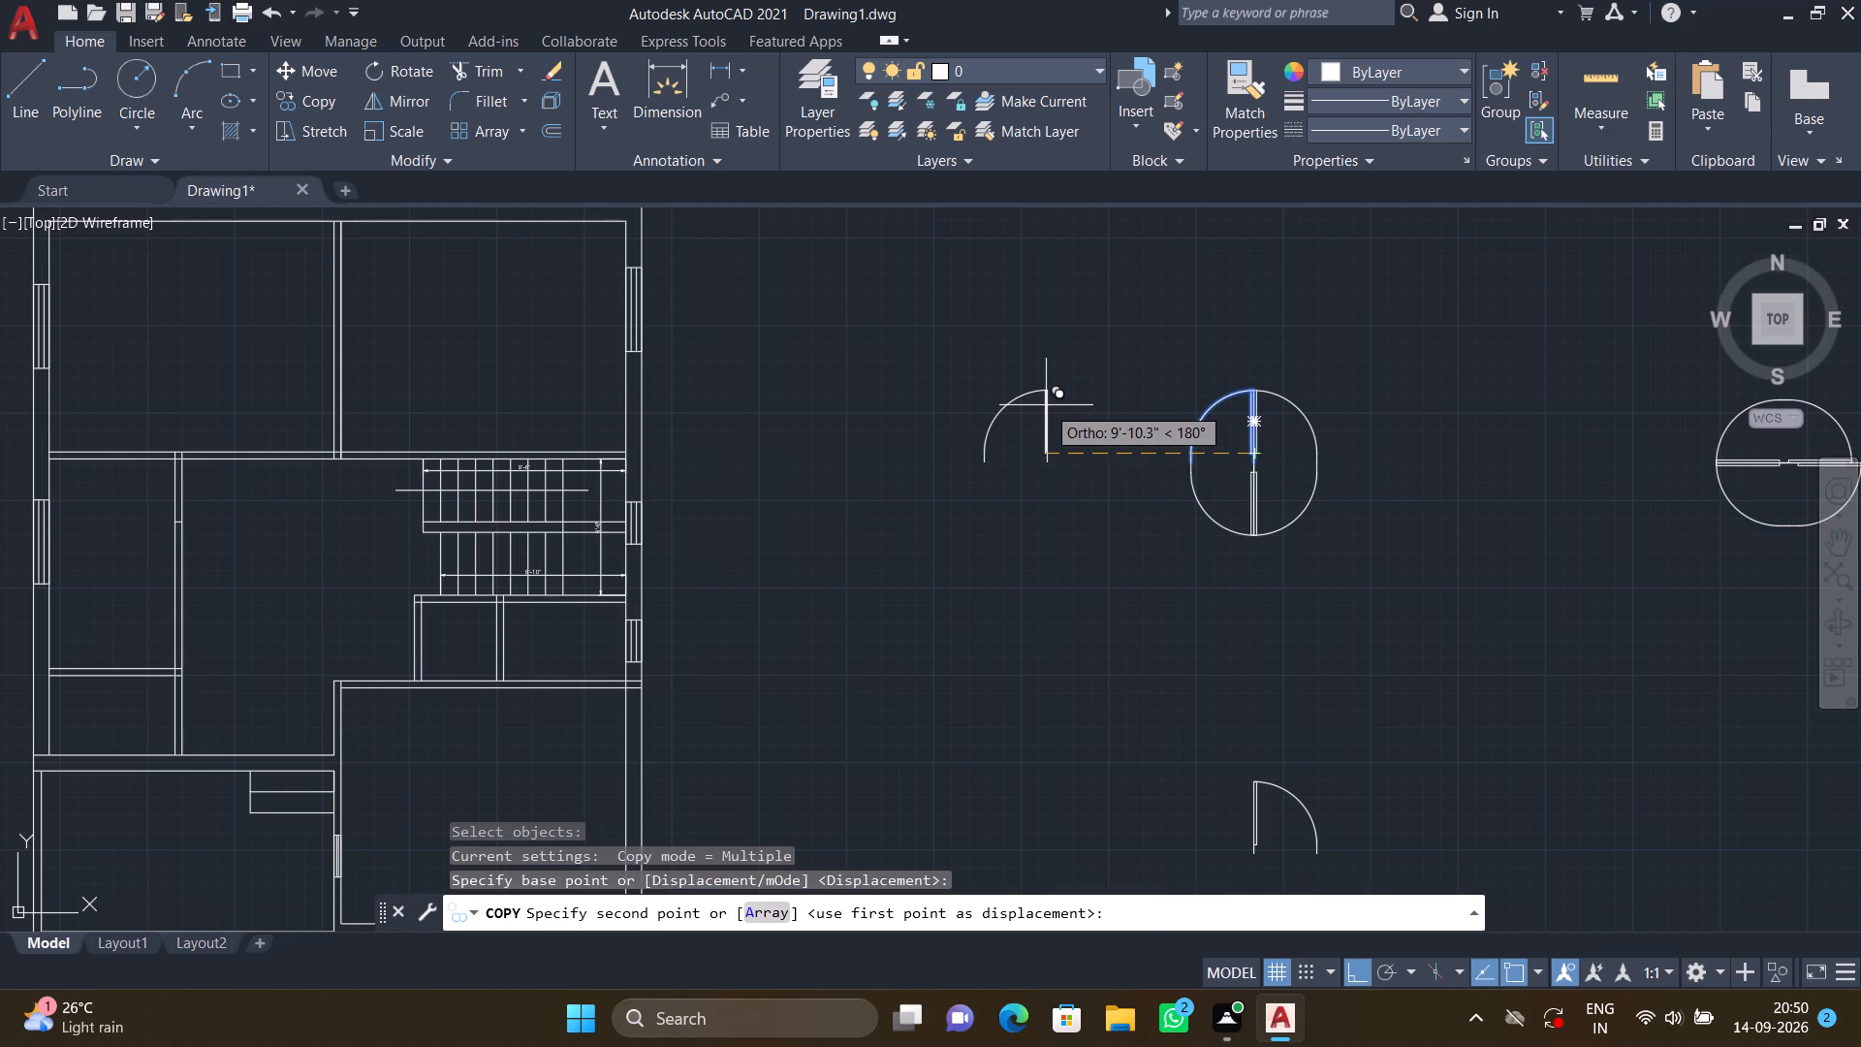
key(F8)
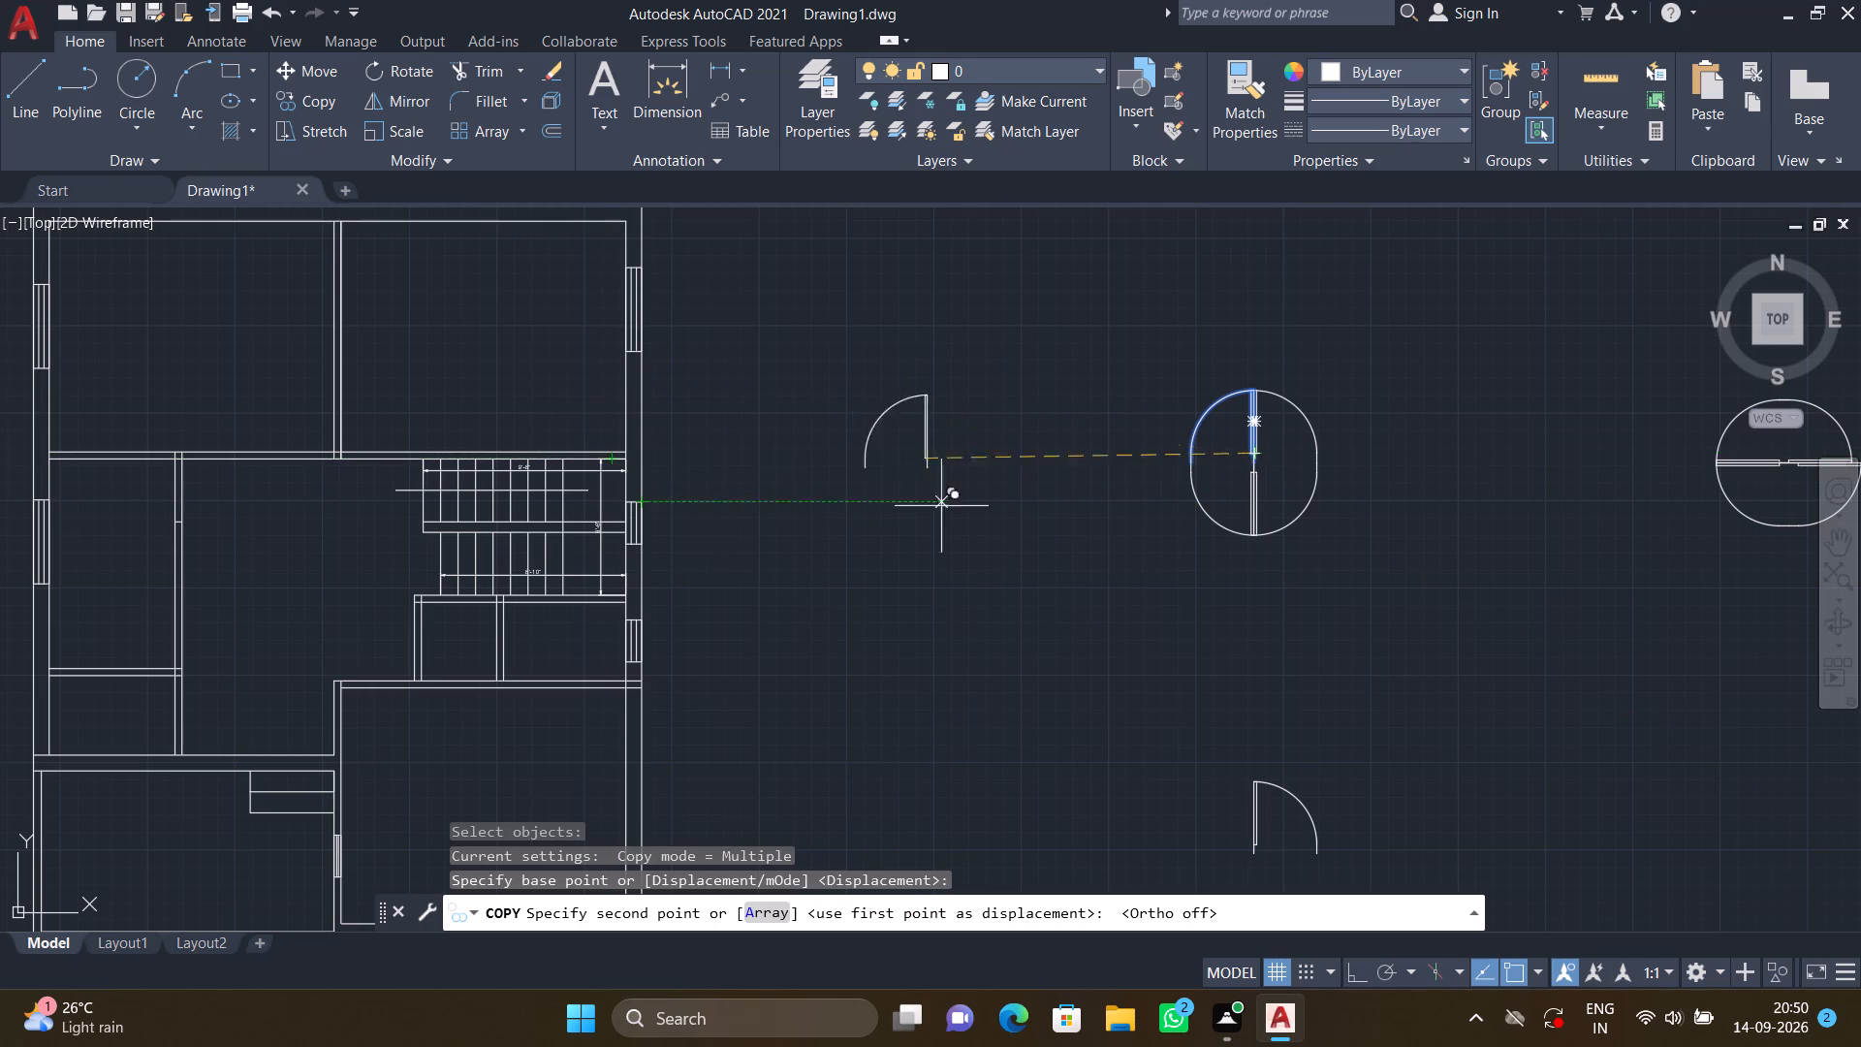
middle_drag(980, 567, 1304, 563)
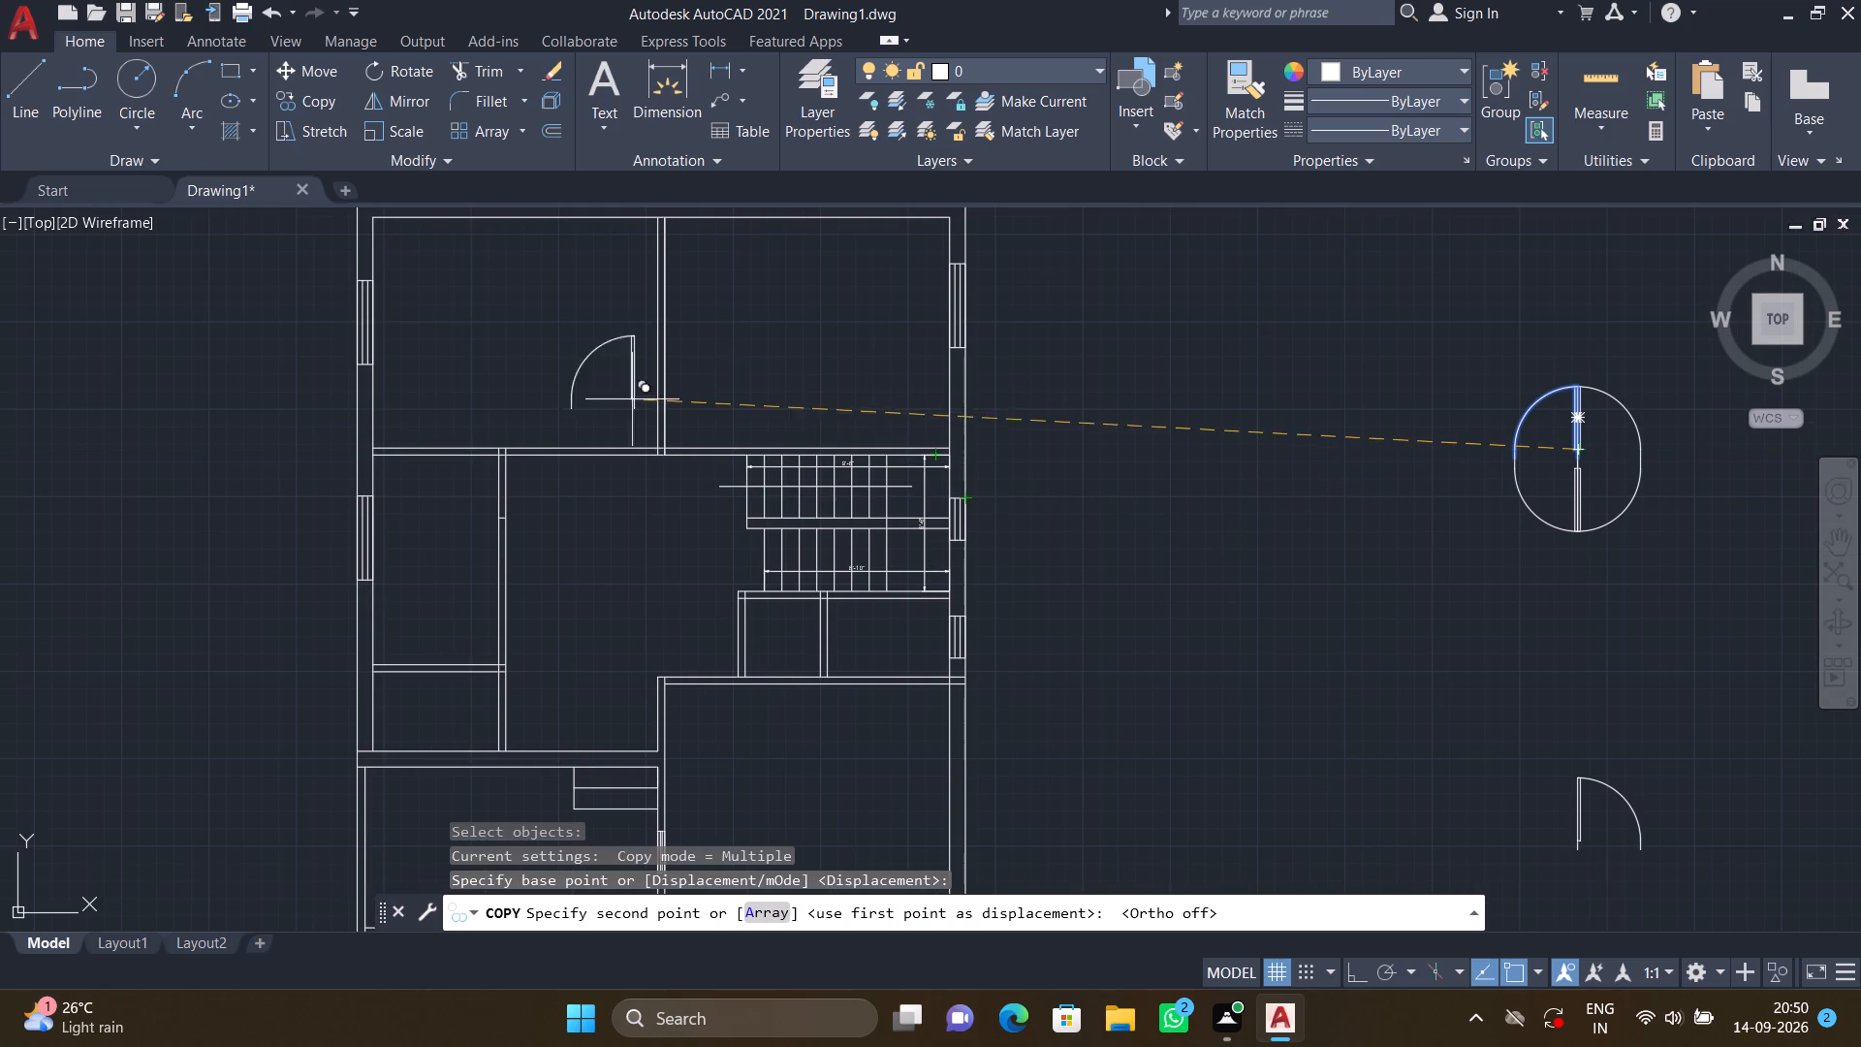
scroll(669, 437, up, 1)
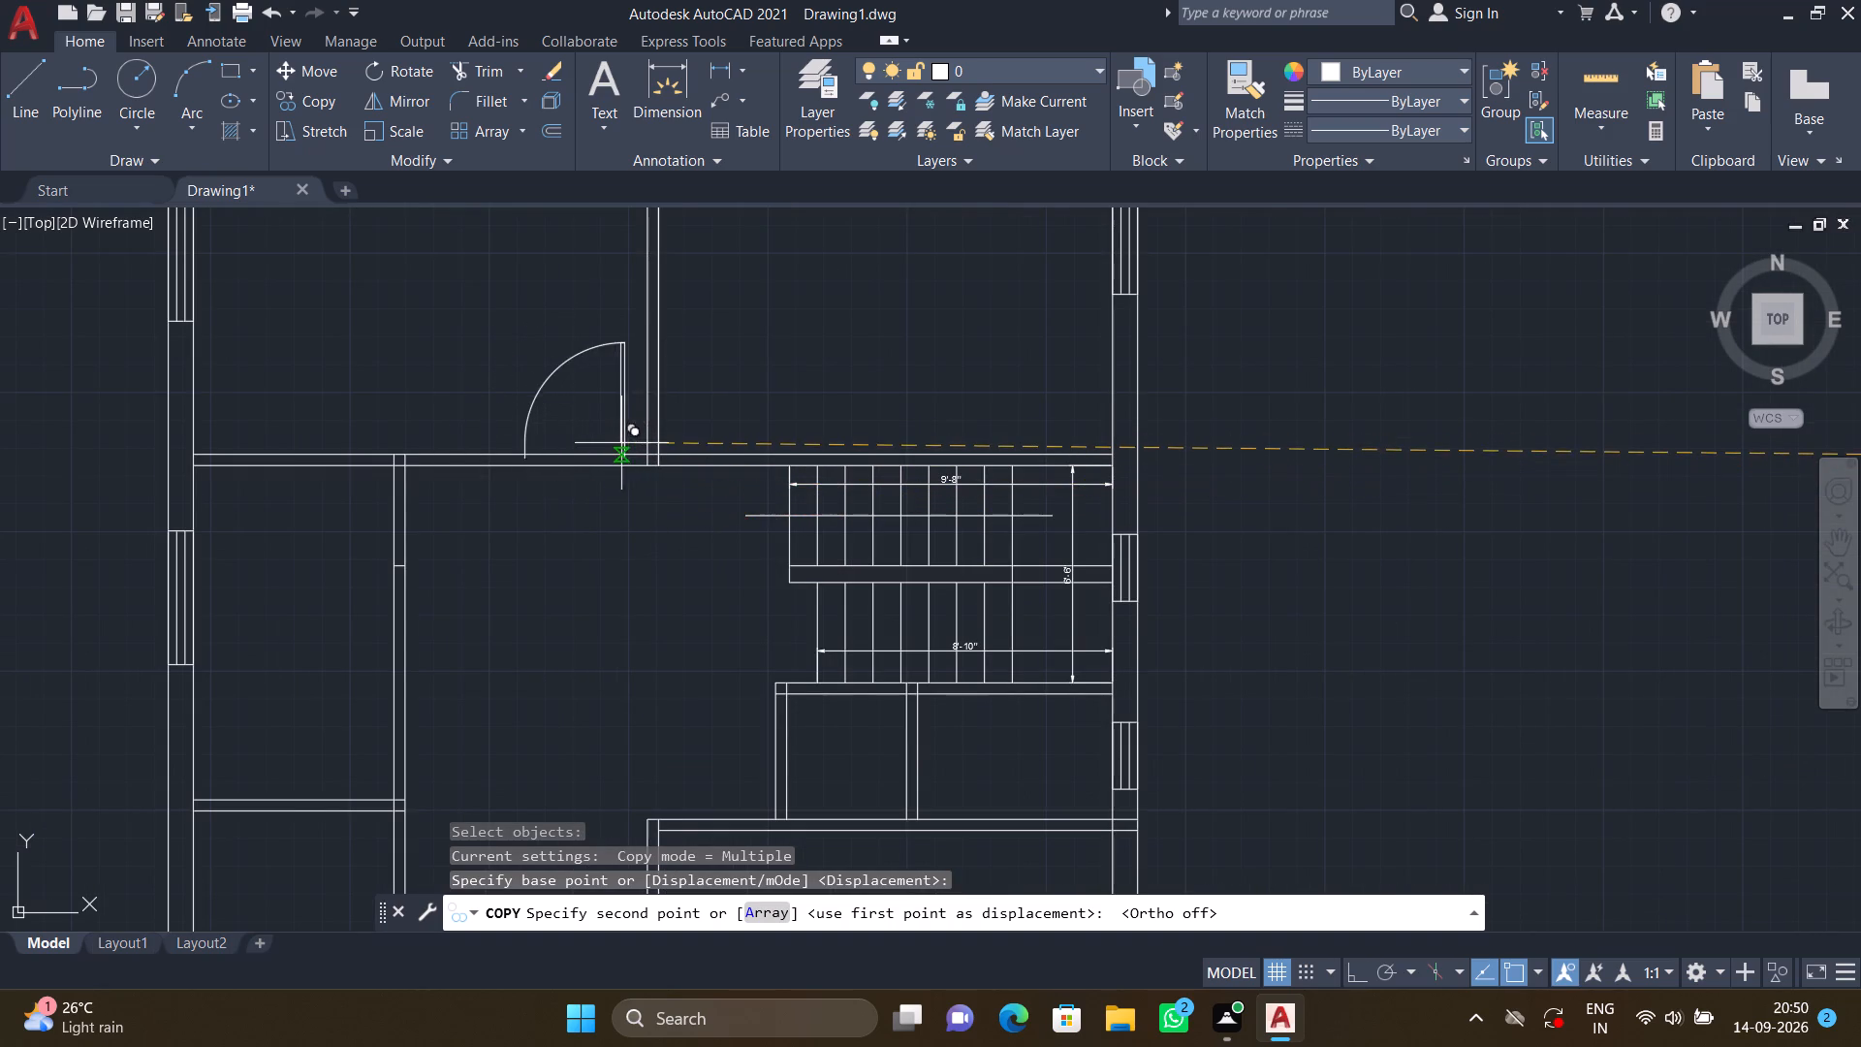
scroll(620, 444, up, 2)
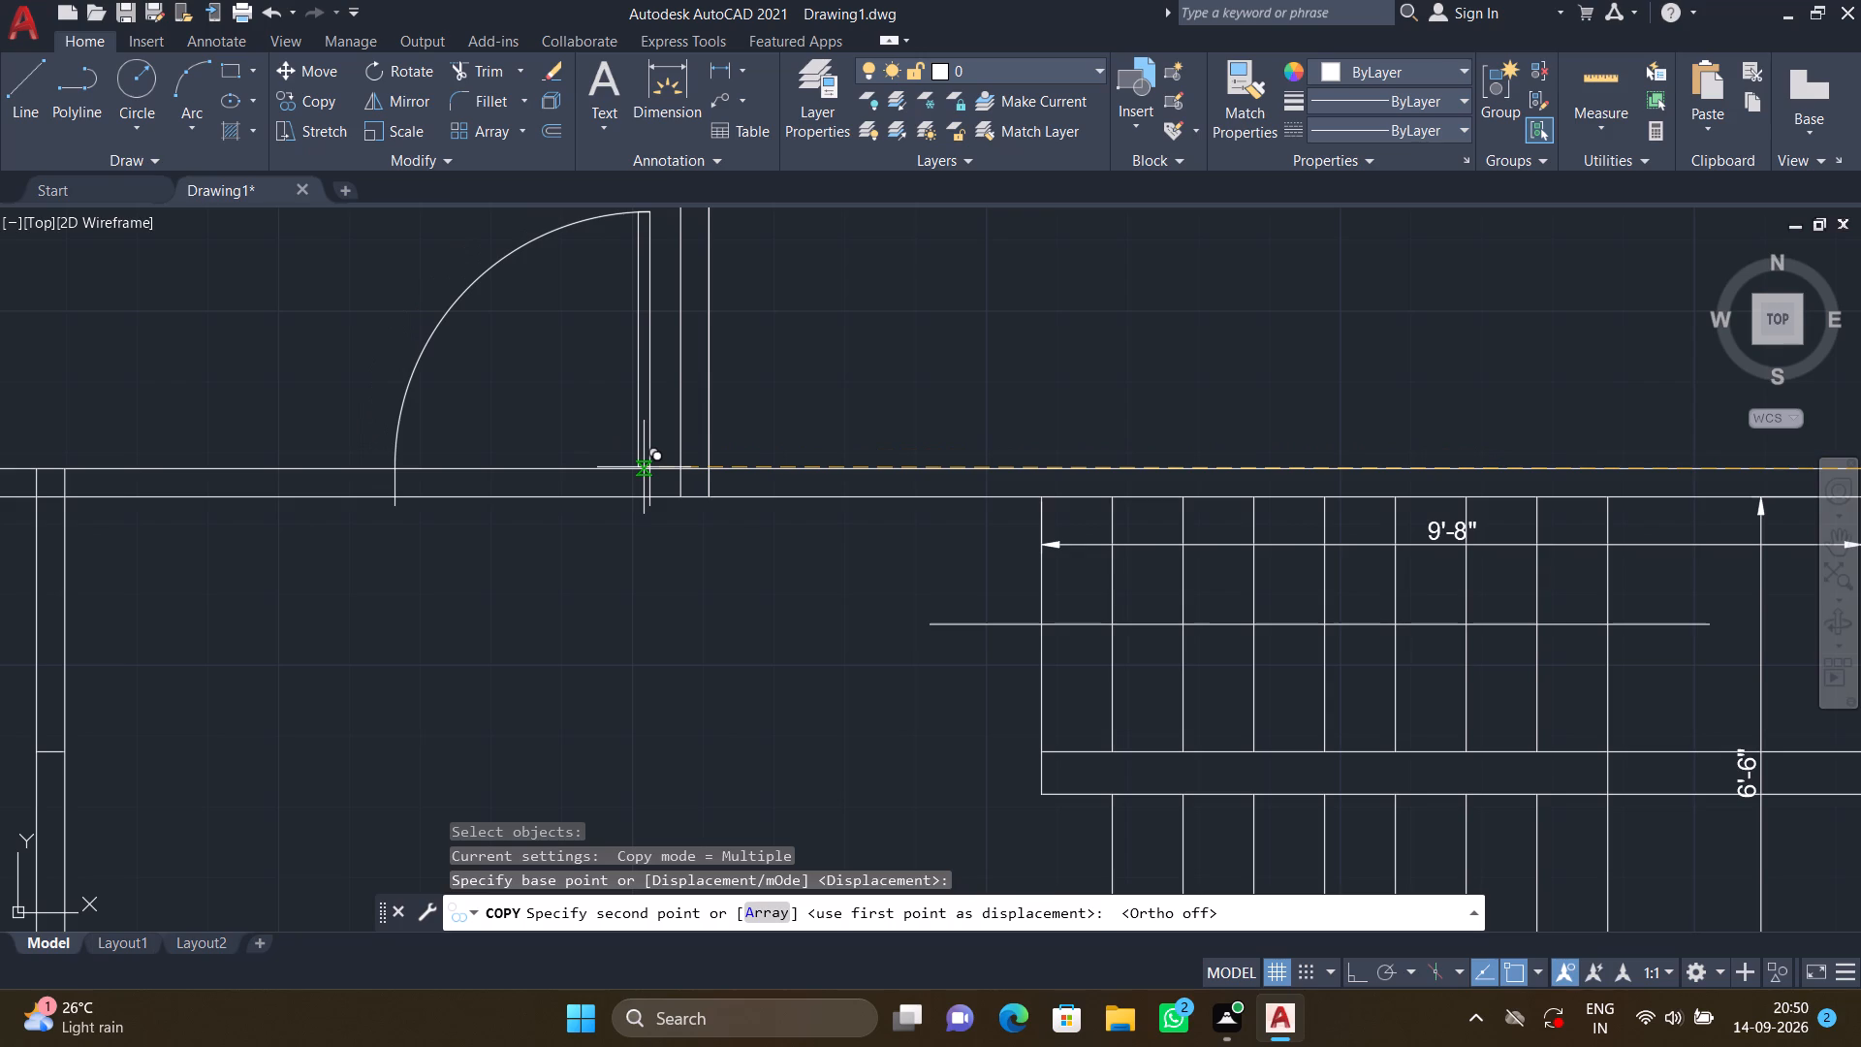
scroll(644, 467, up, 1)
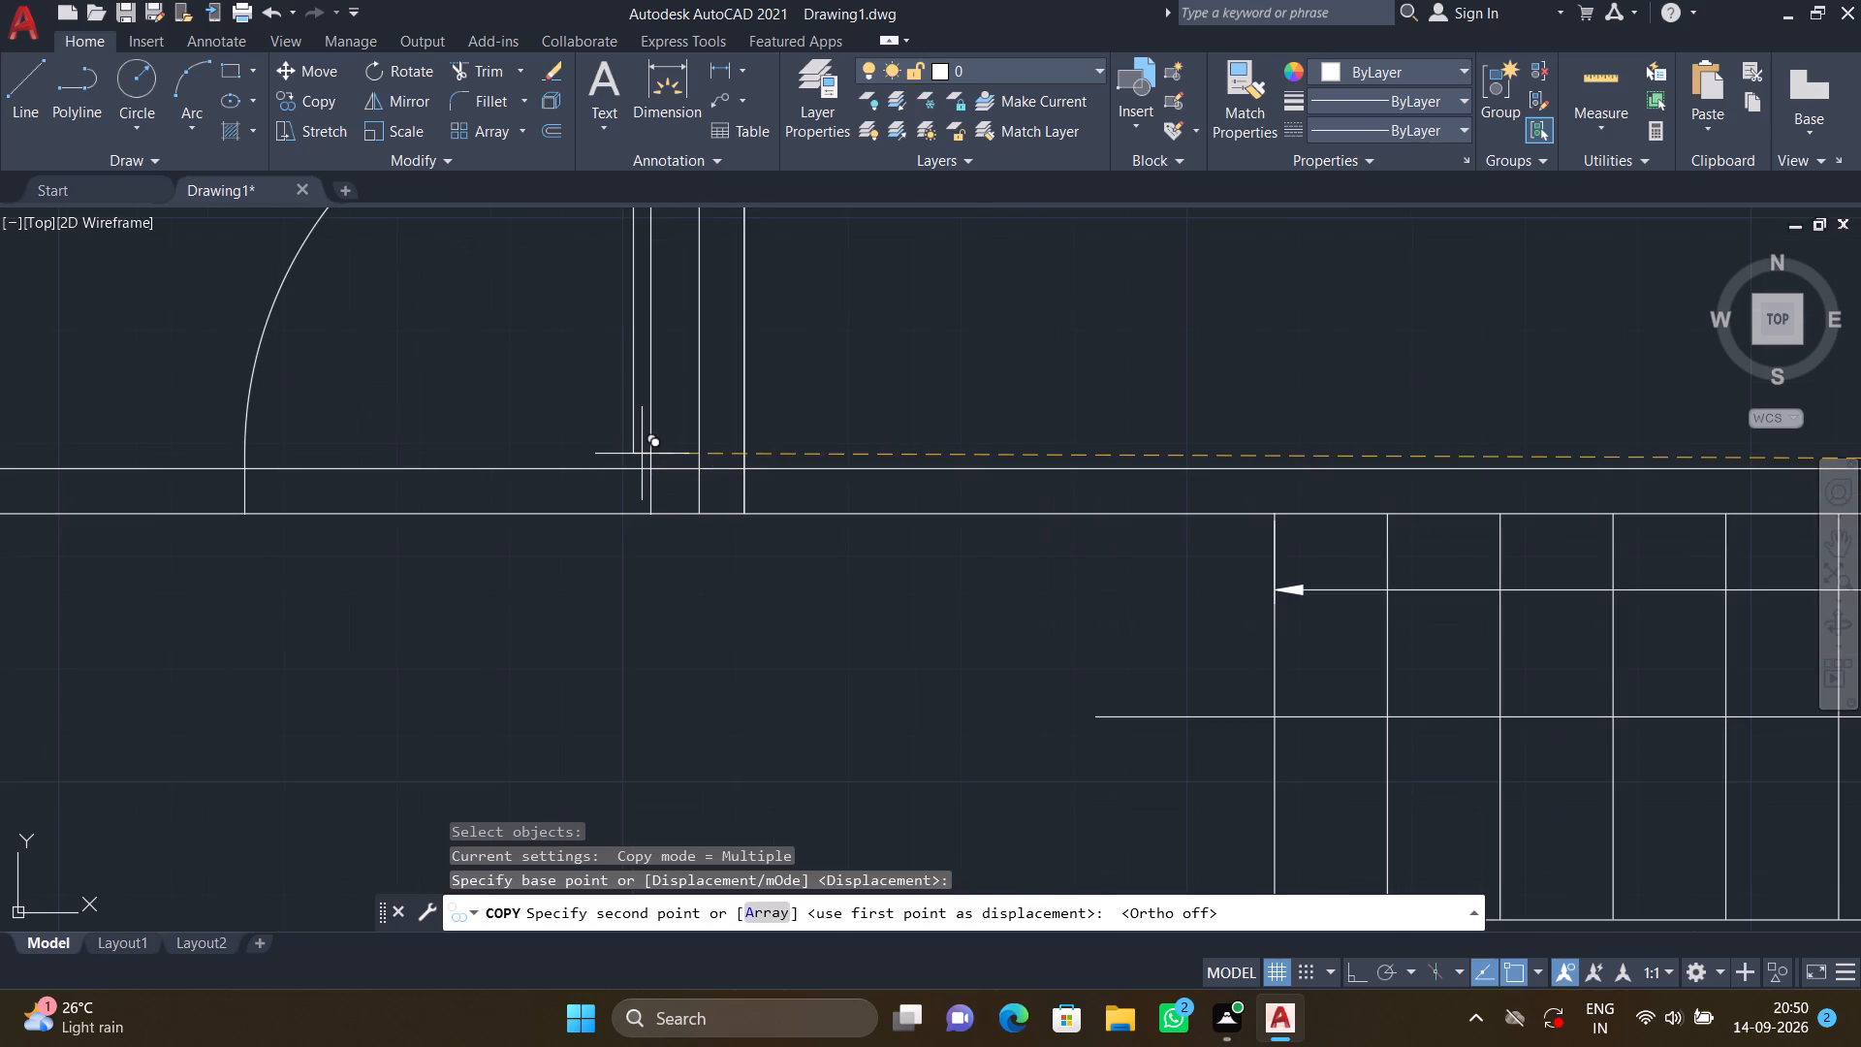
click(642, 454)
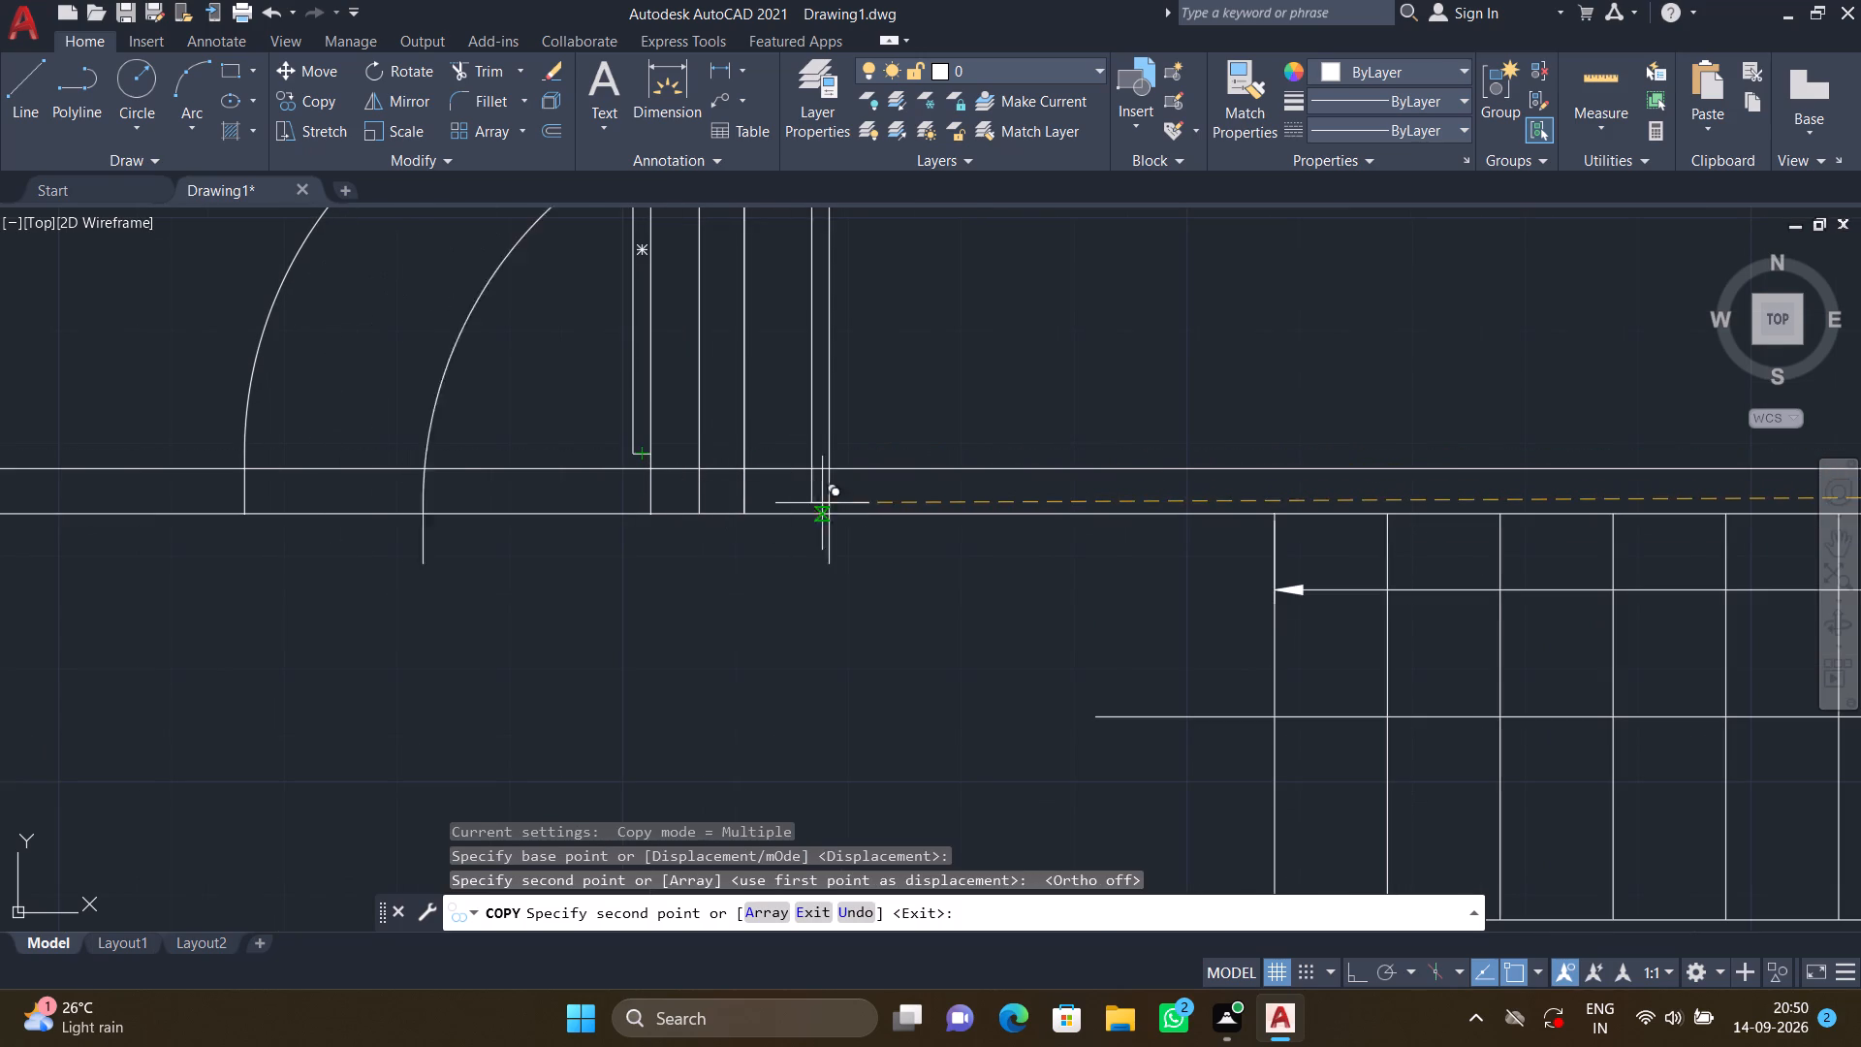
scroll(867, 505, down, 2)
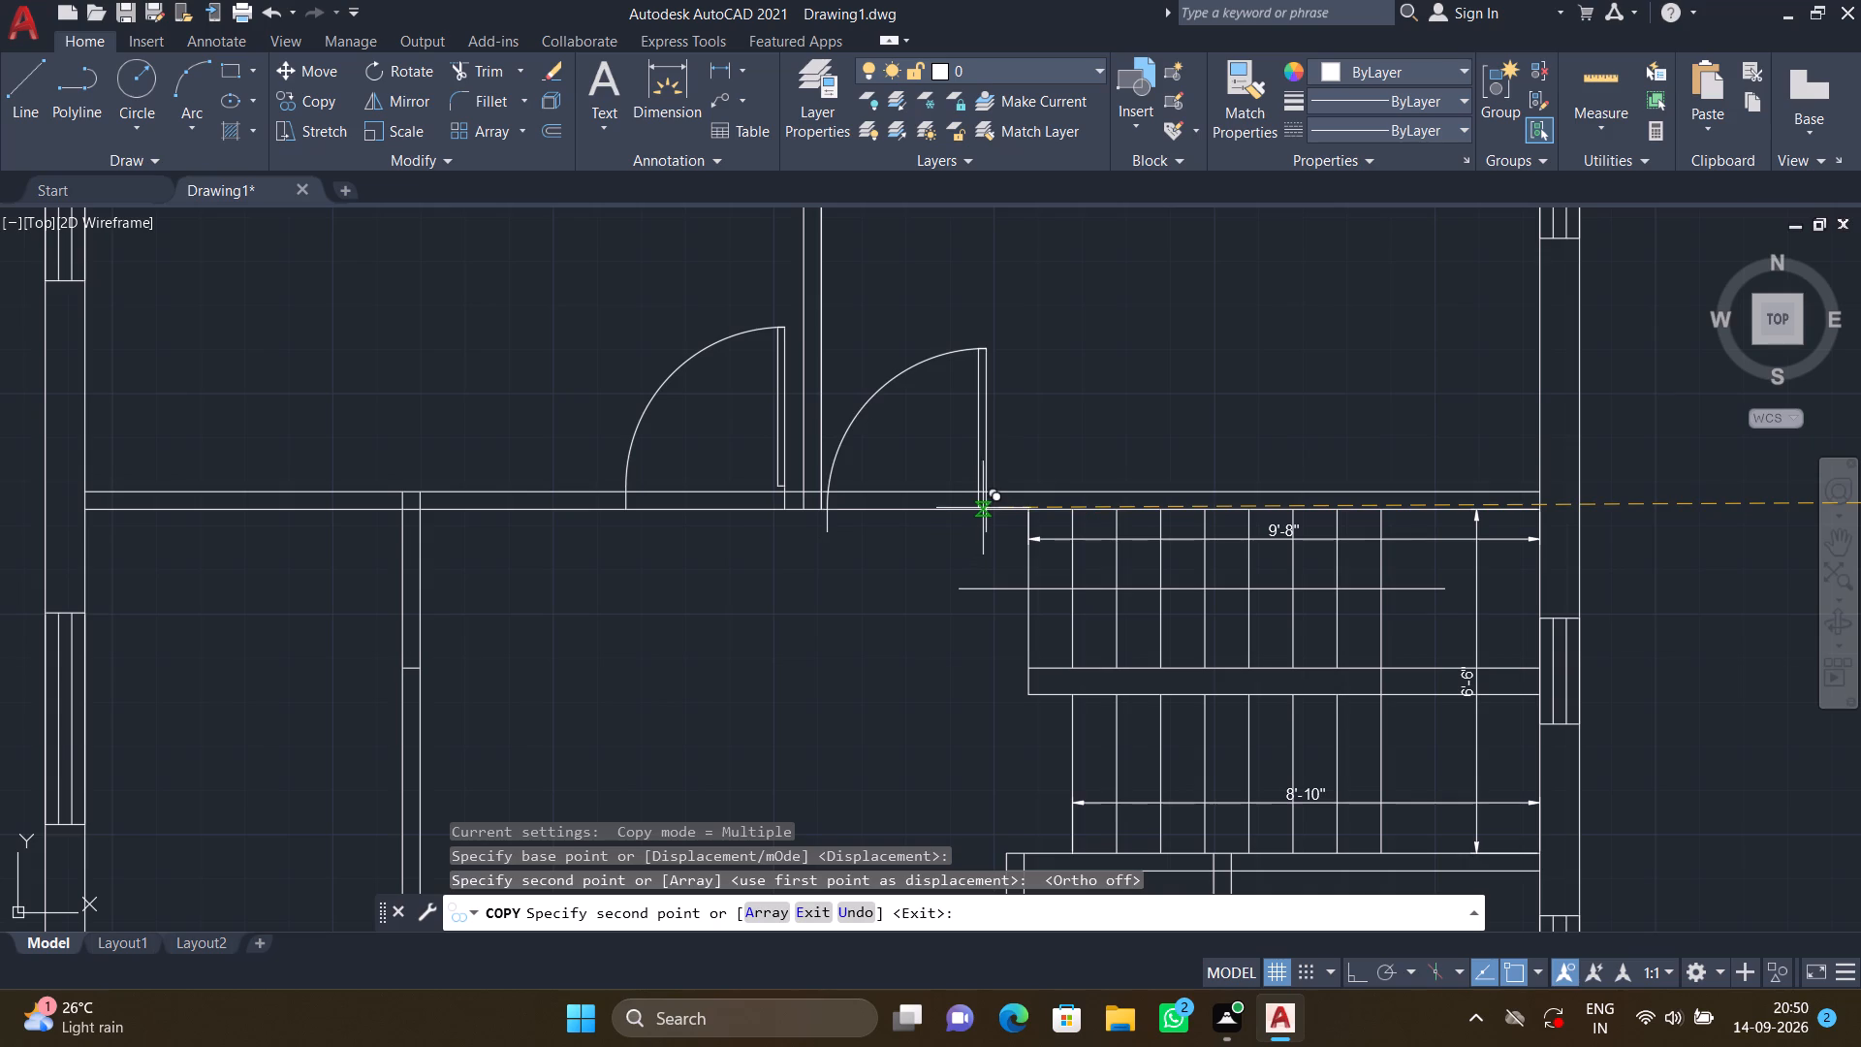
key(Escape)
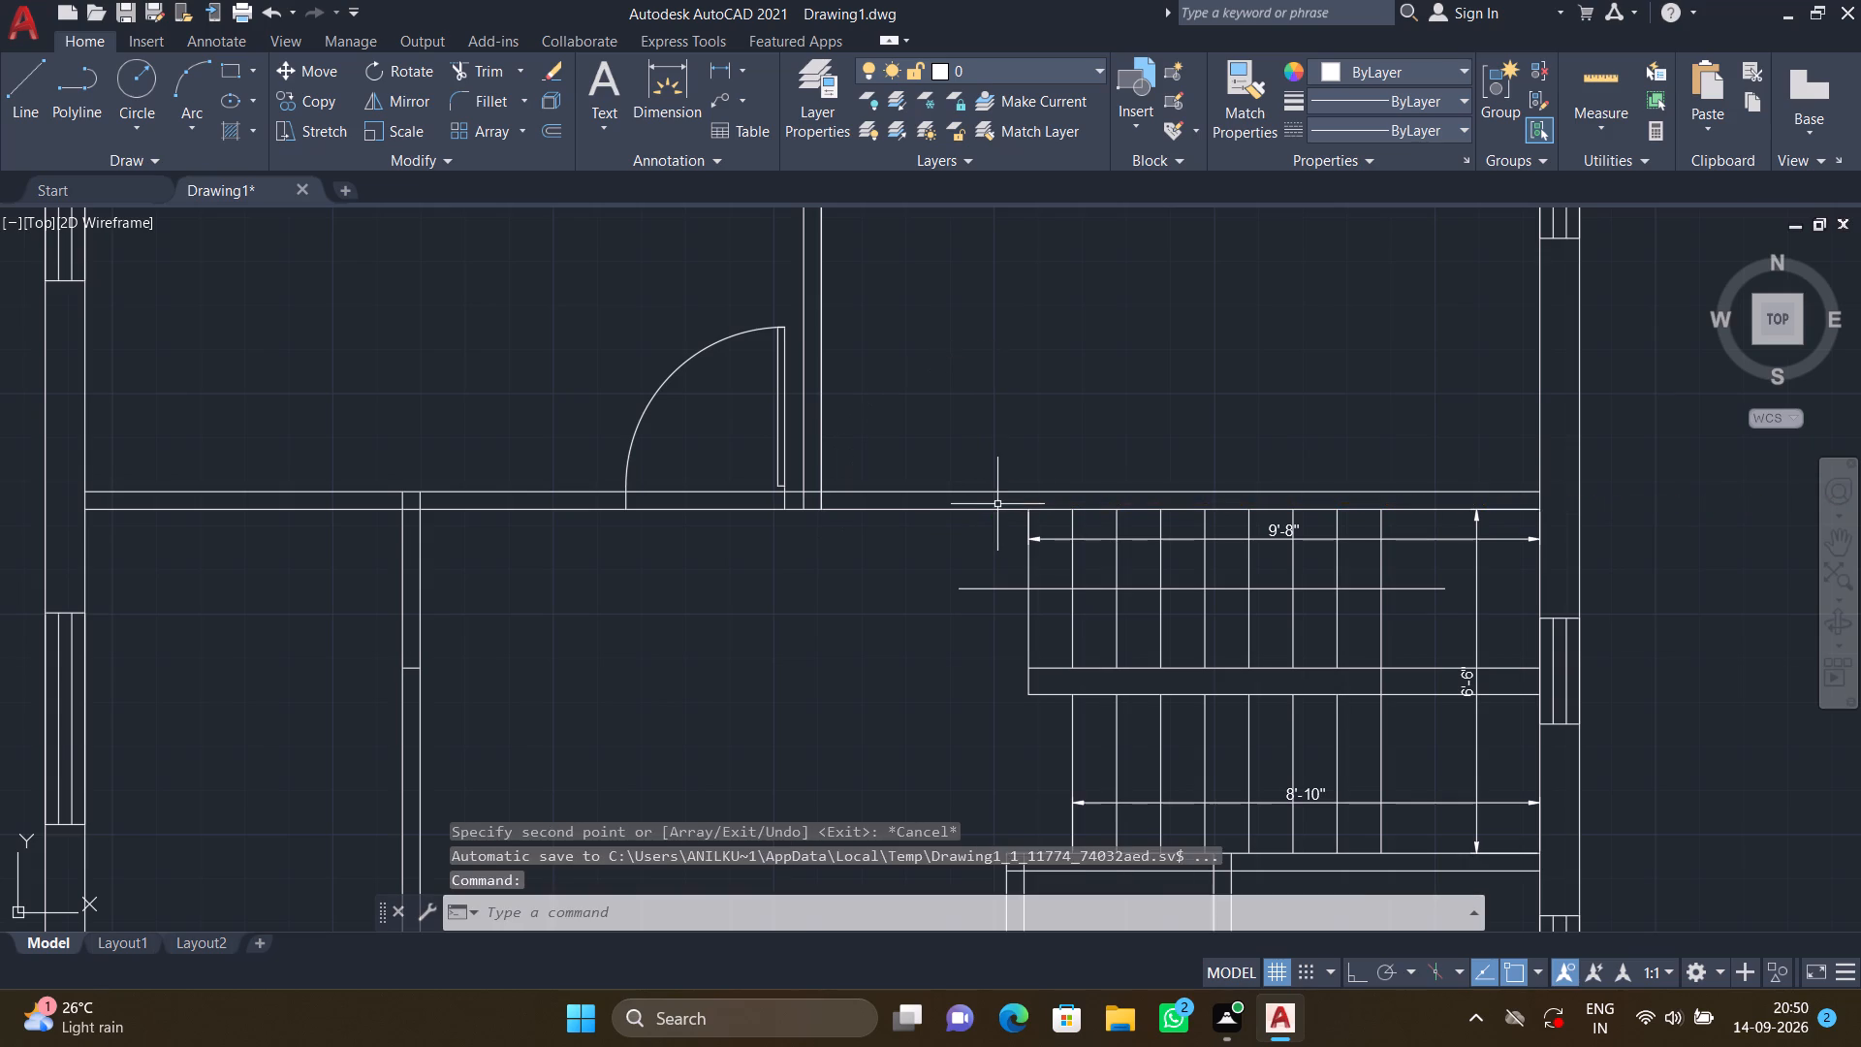
Copy the four-door group's upper-right door into the wall below the top-right room, just right of the partition between the top rooms.
scroll(1005, 500, down, 2)
middle_drag(1174, 507, 849, 410)
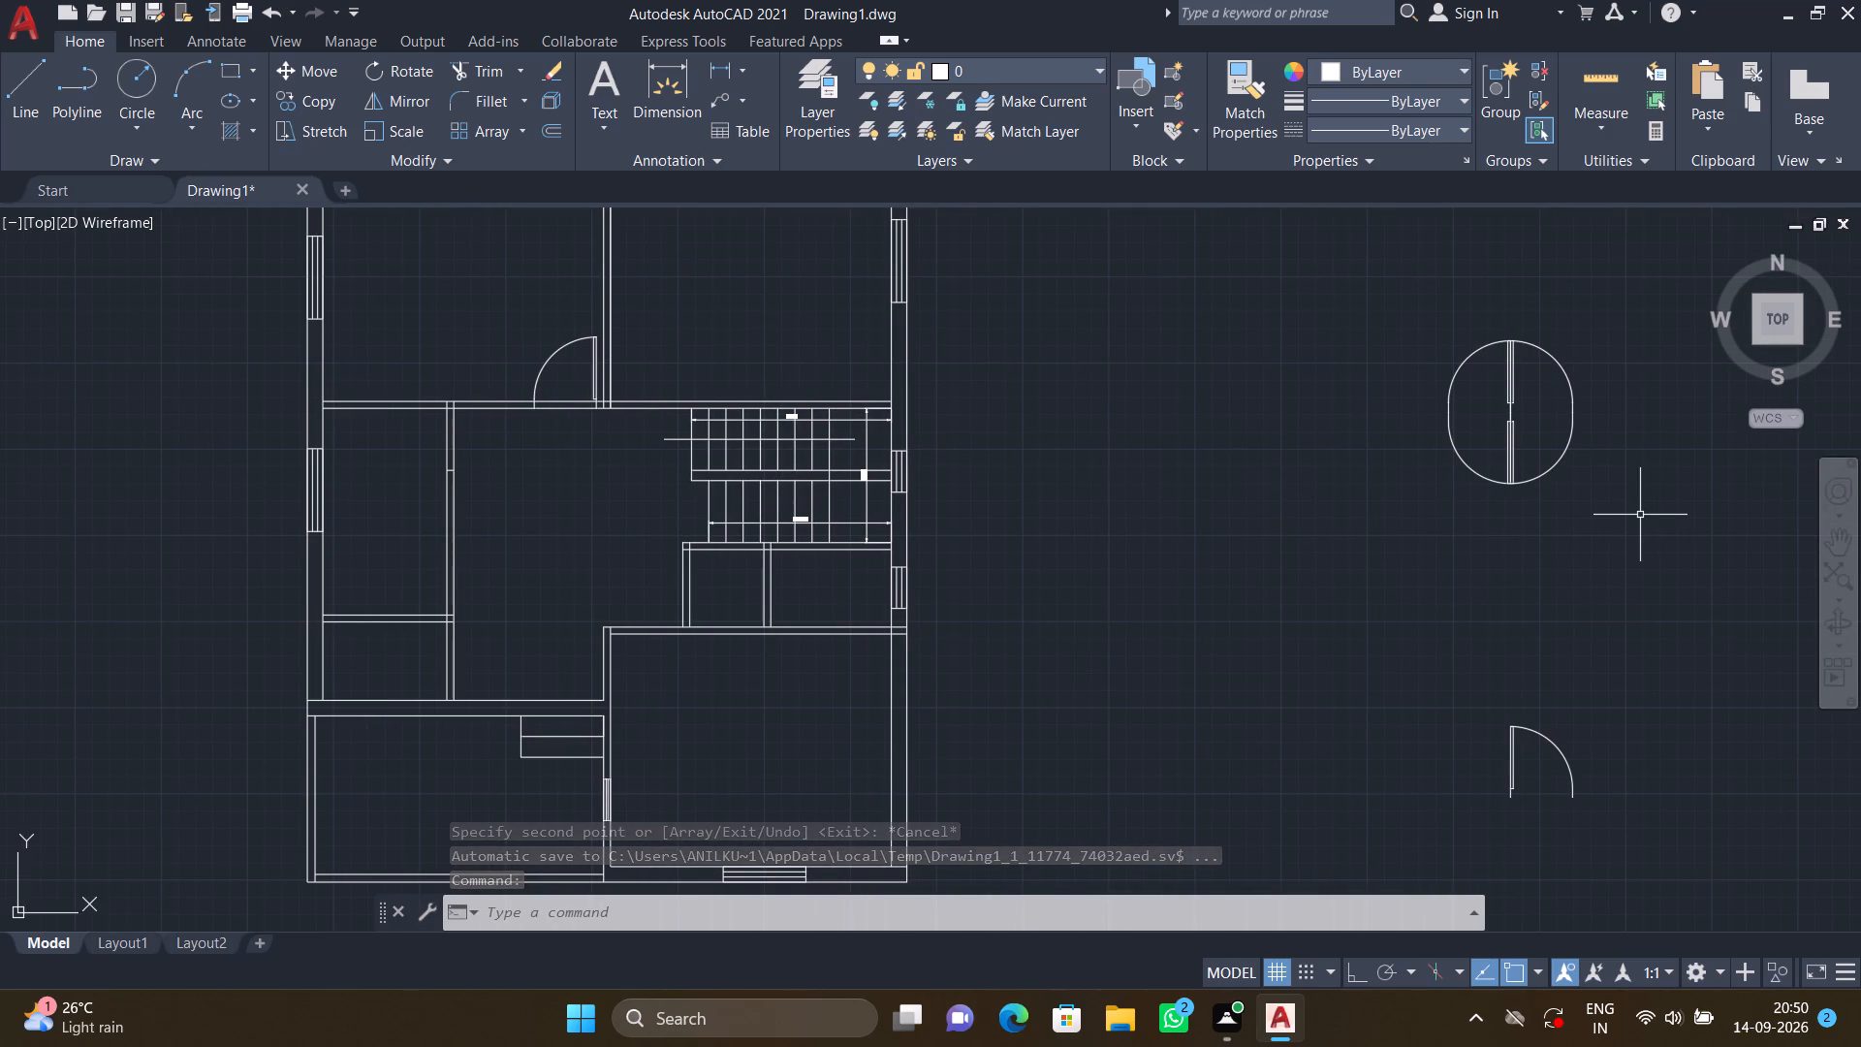
middle_drag(1638, 505, 1495, 543)
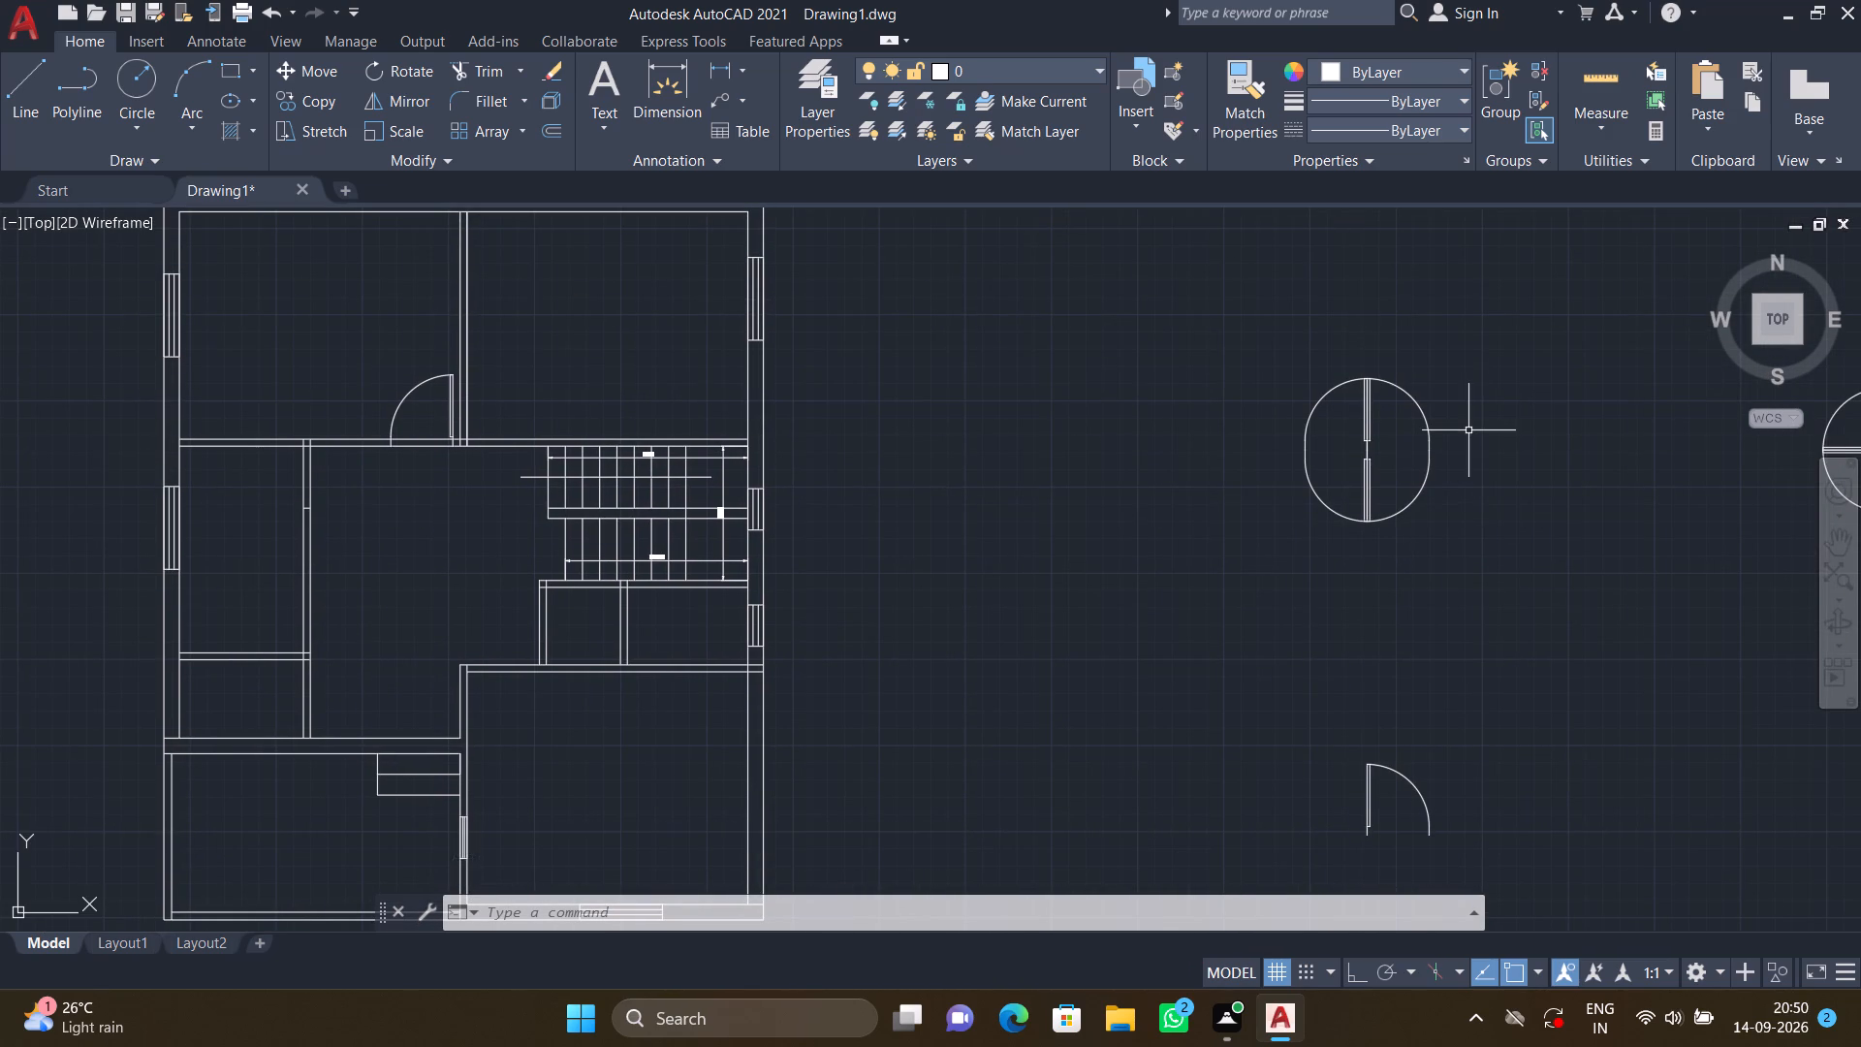
text(CO])
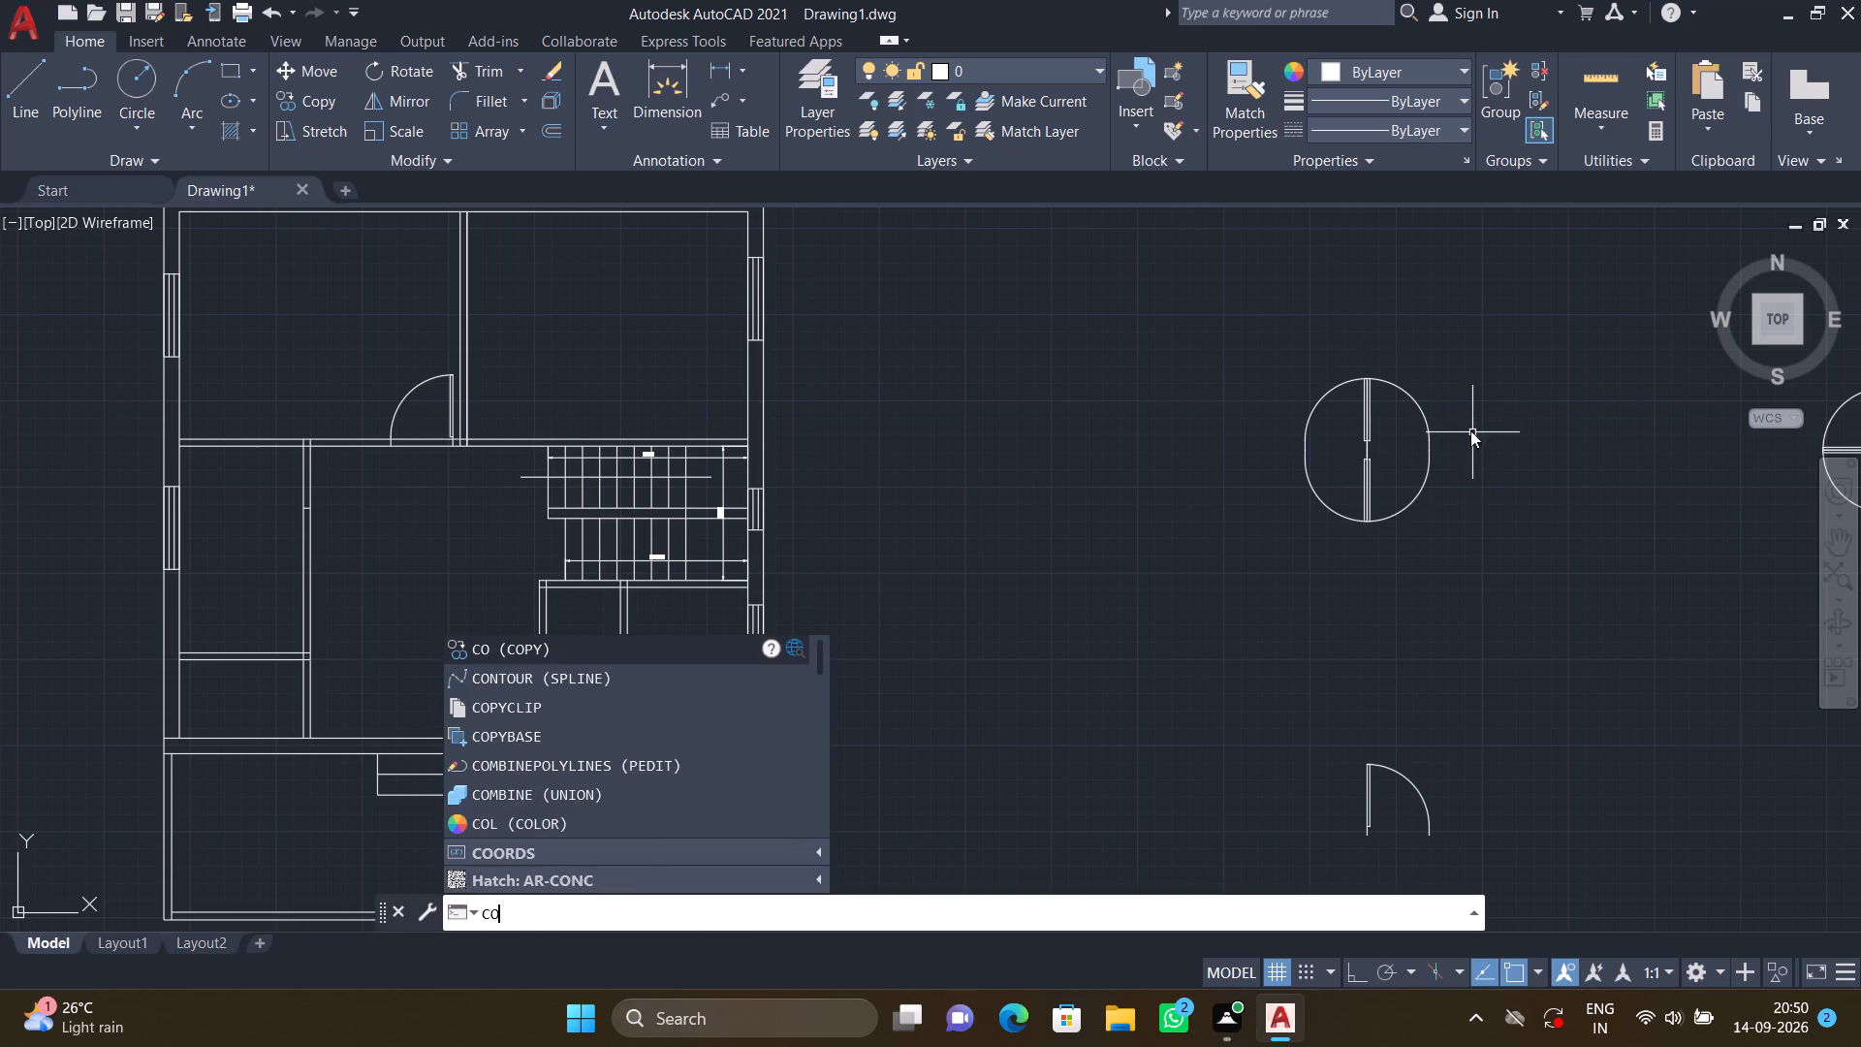
key(Return)
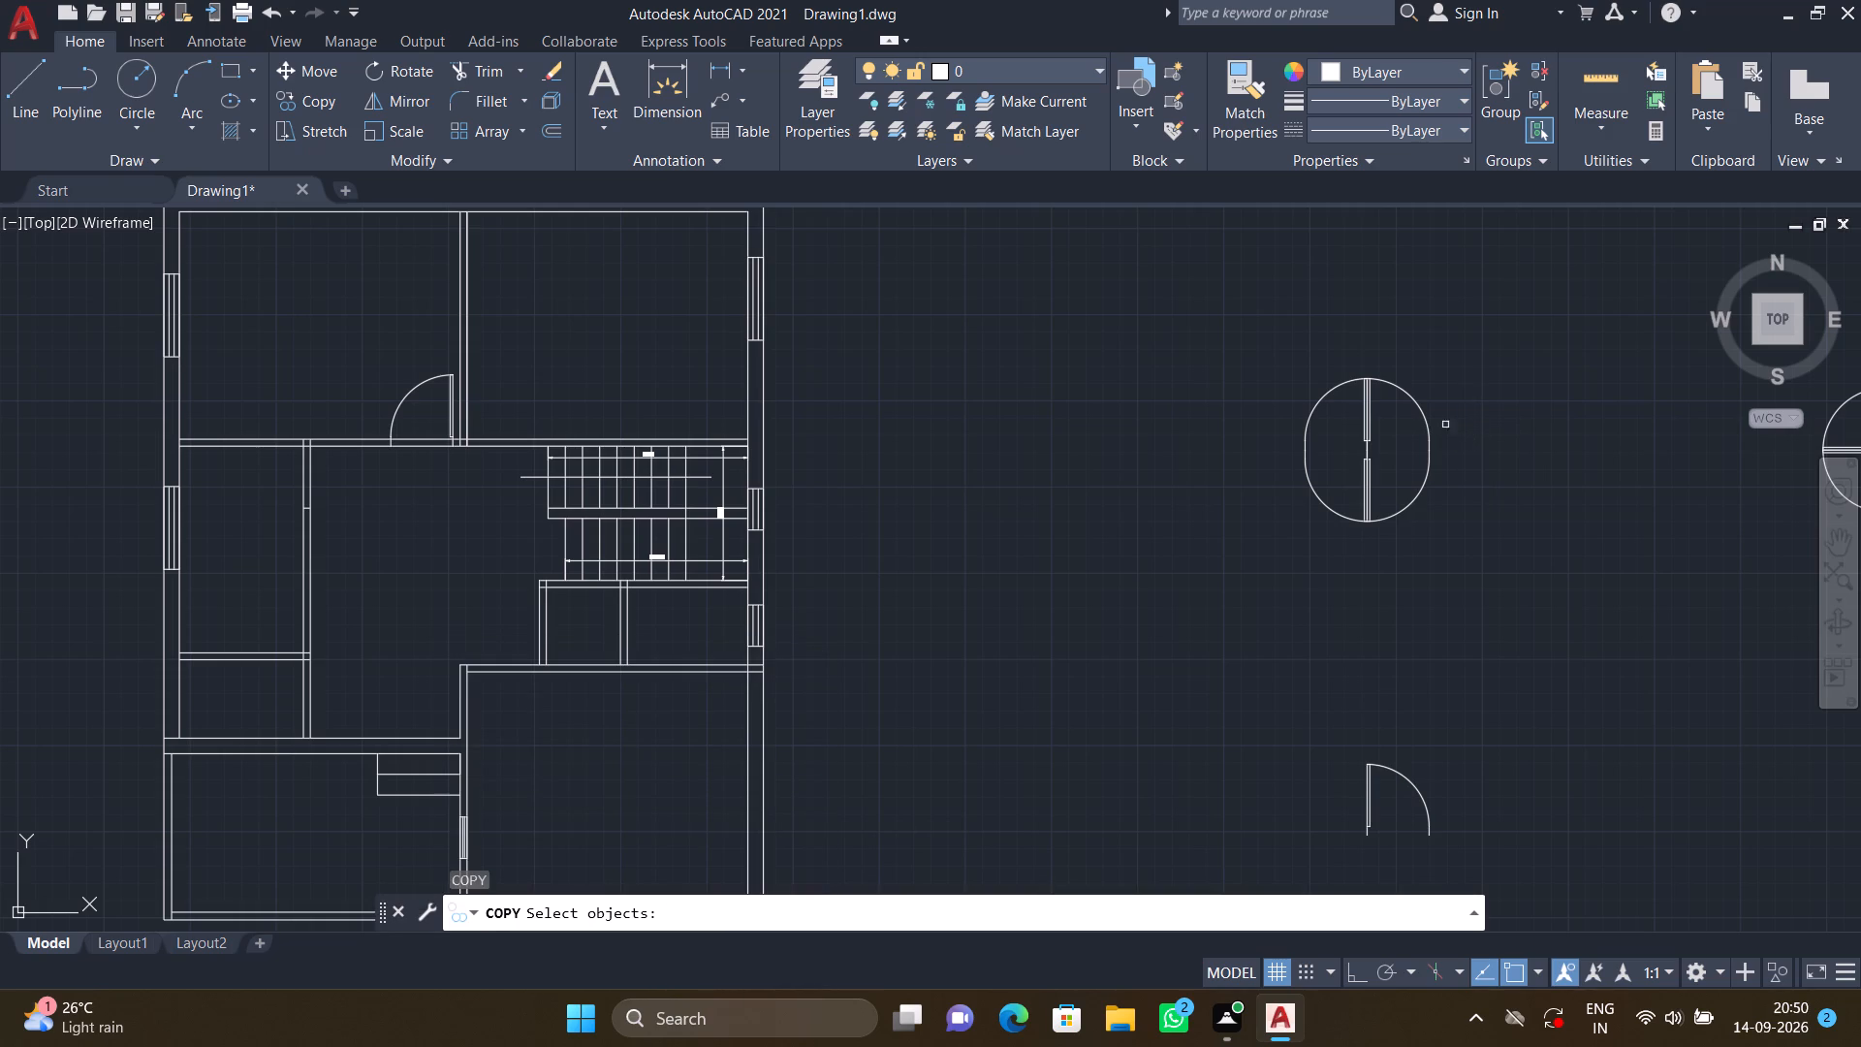
click(1428, 419)
key(Return)
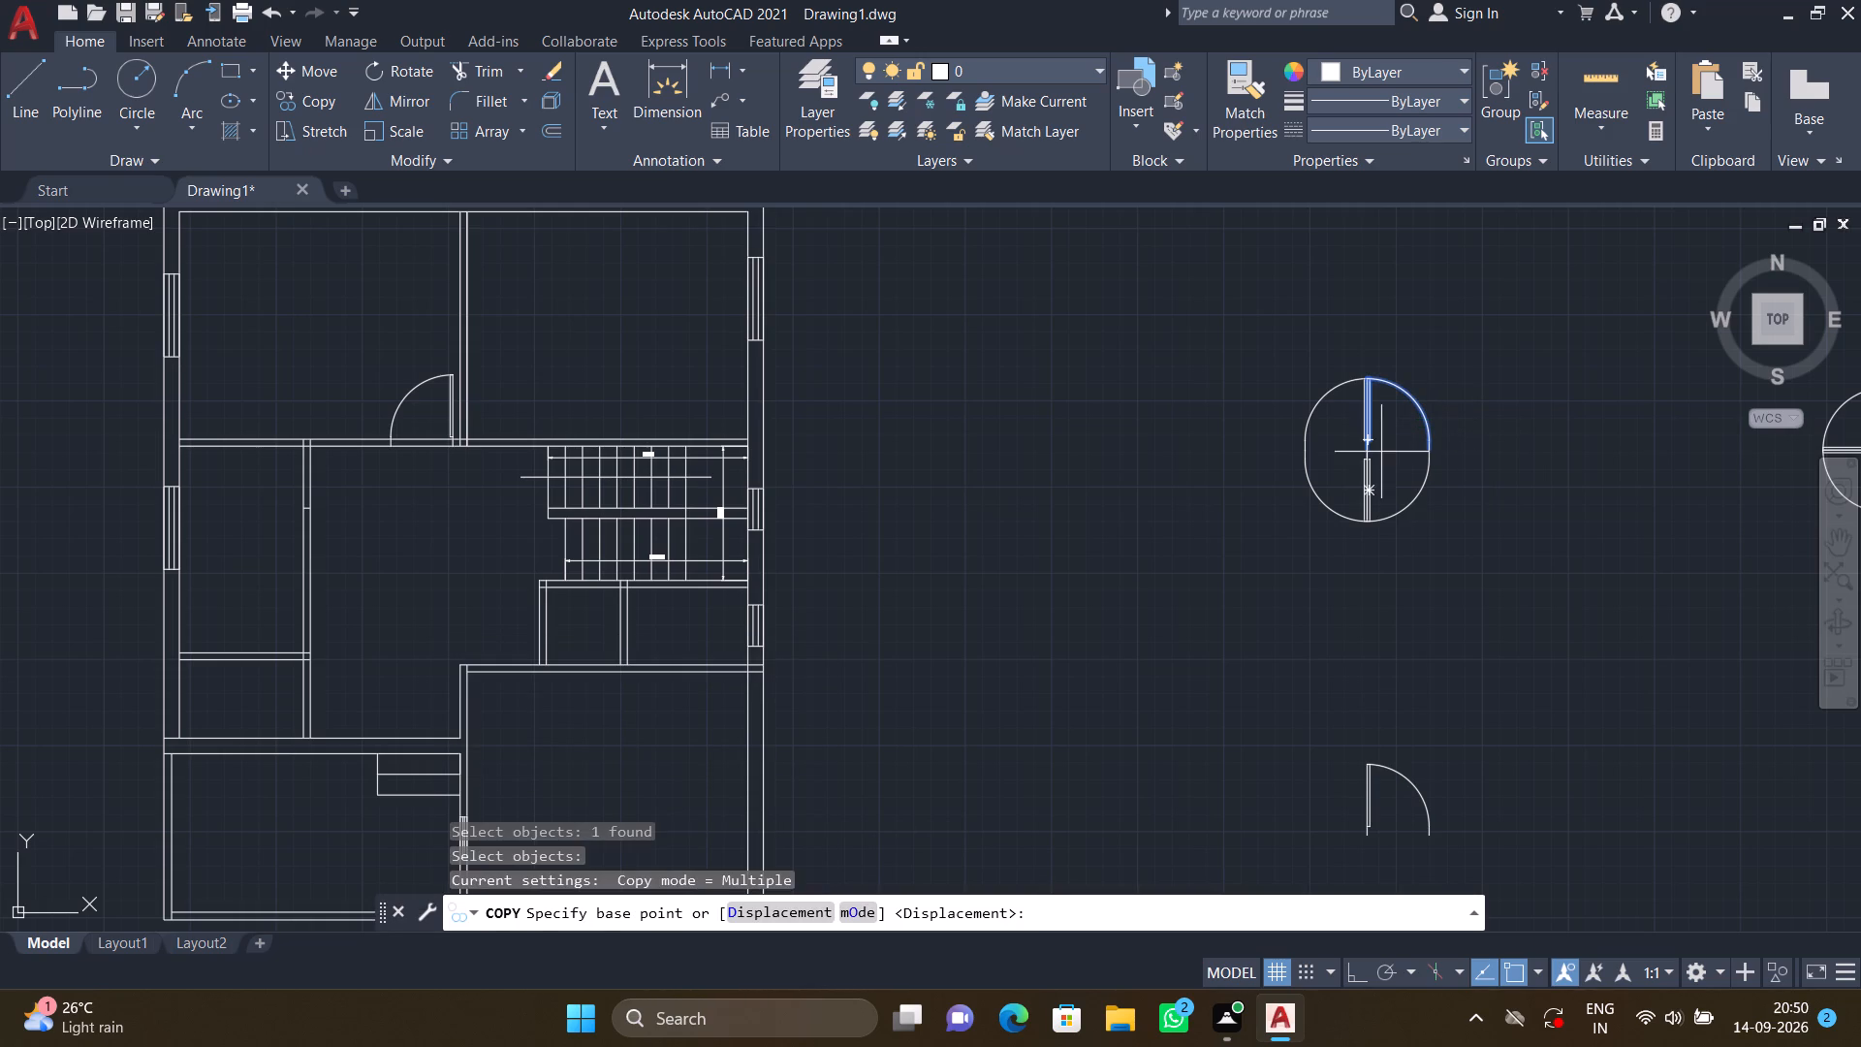
click(1365, 433)
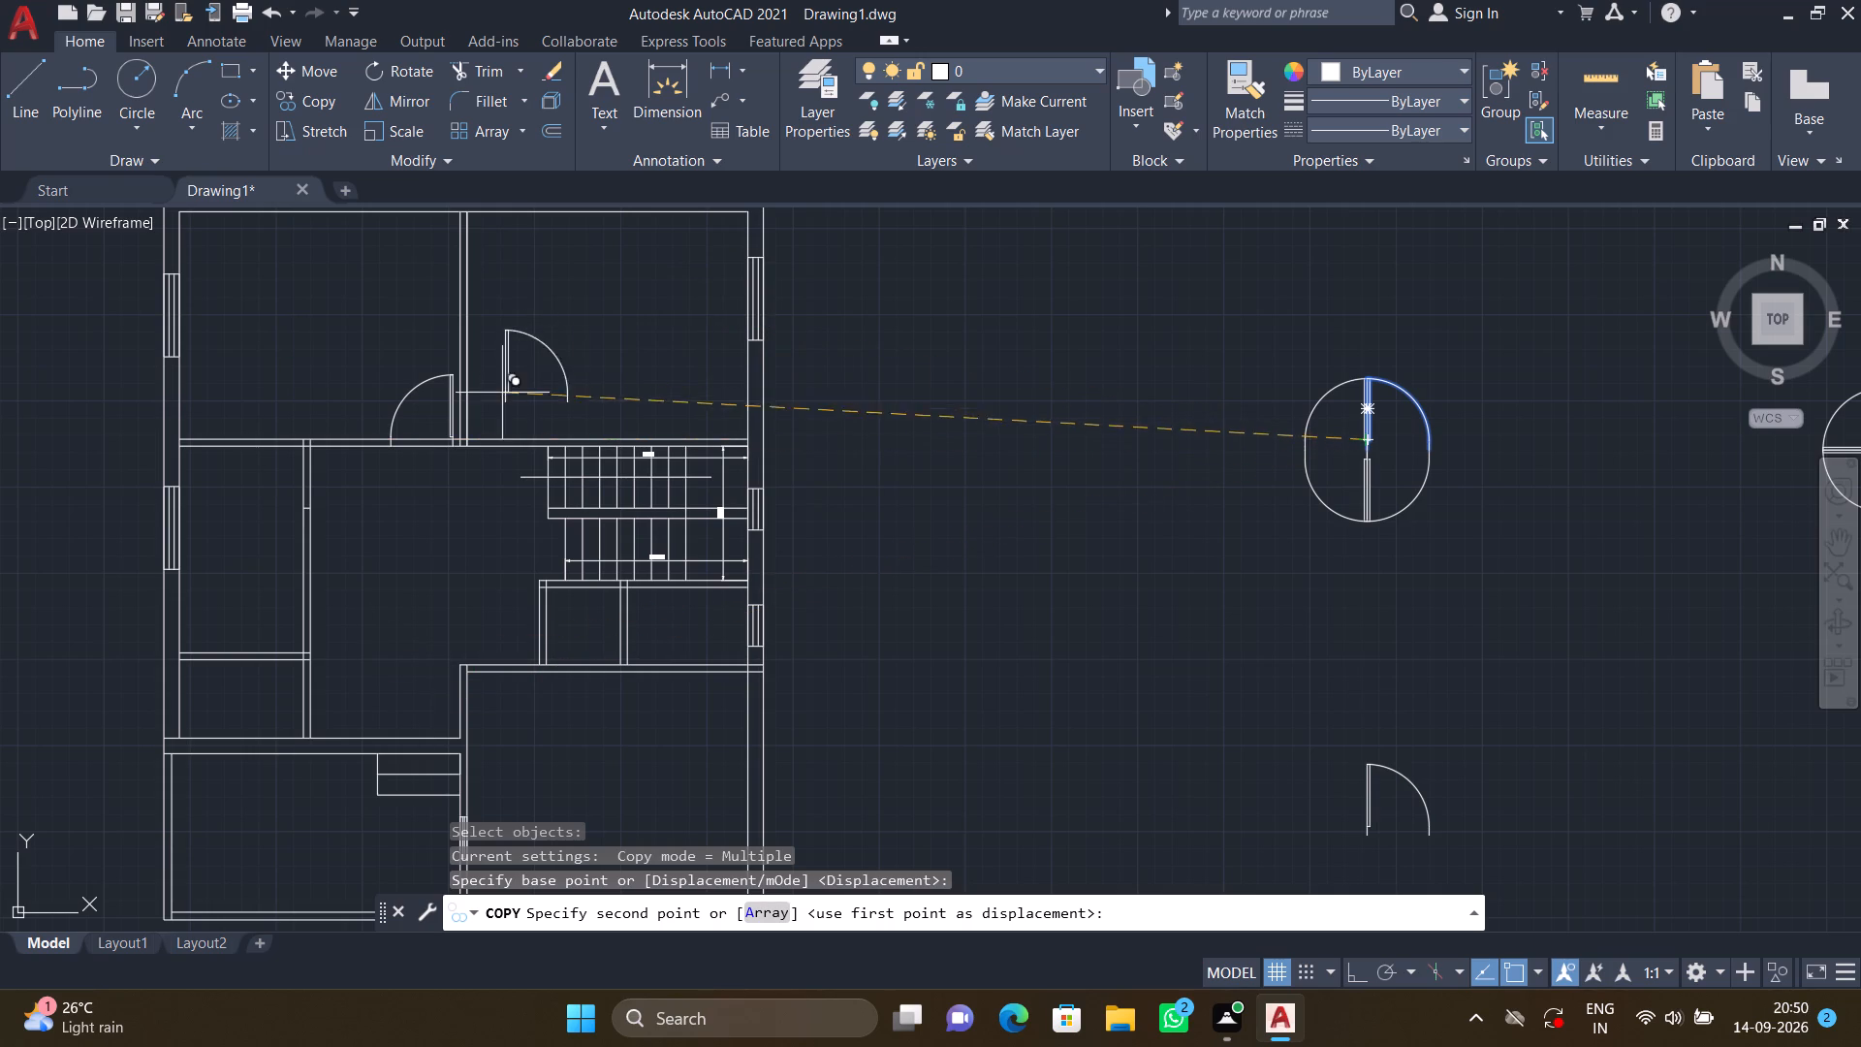
middle_drag(502, 394, 584, 565)
scroll(550, 584, up, 1)
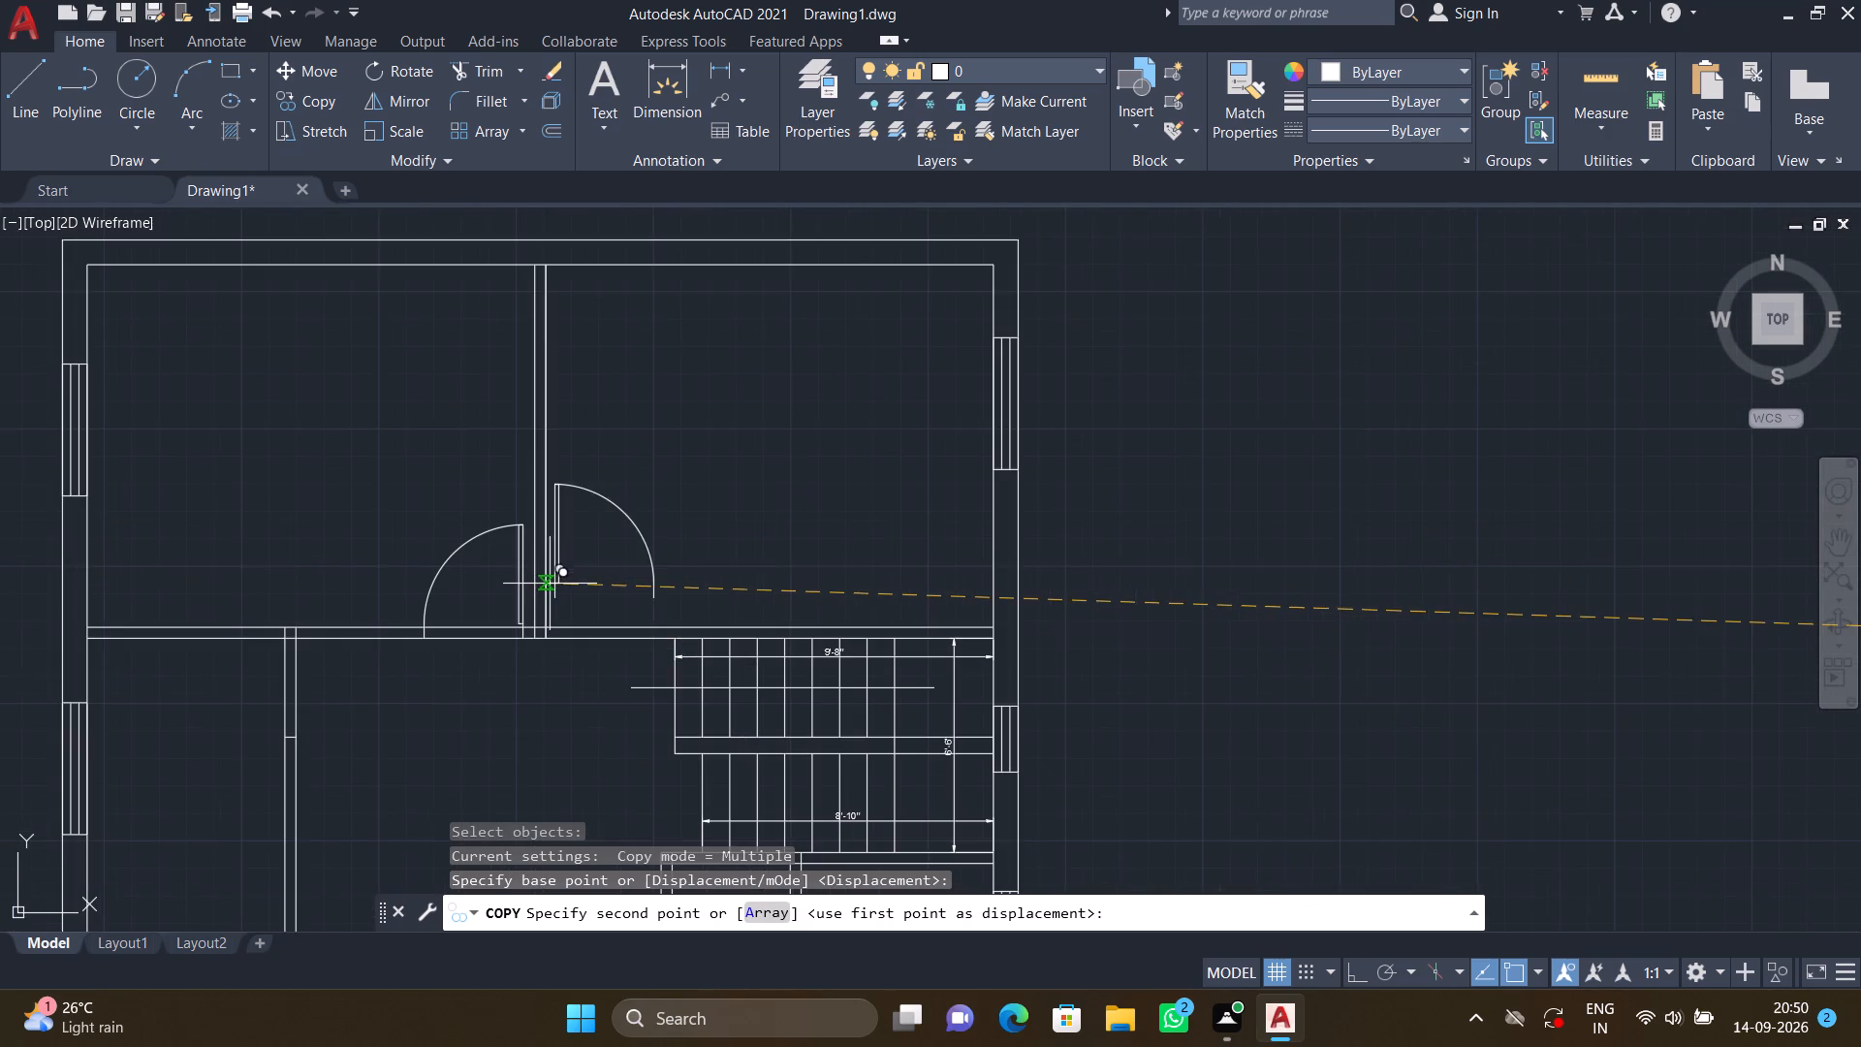
middle_drag(538, 628, 584, 551)
scroll(592, 532, up, 3)
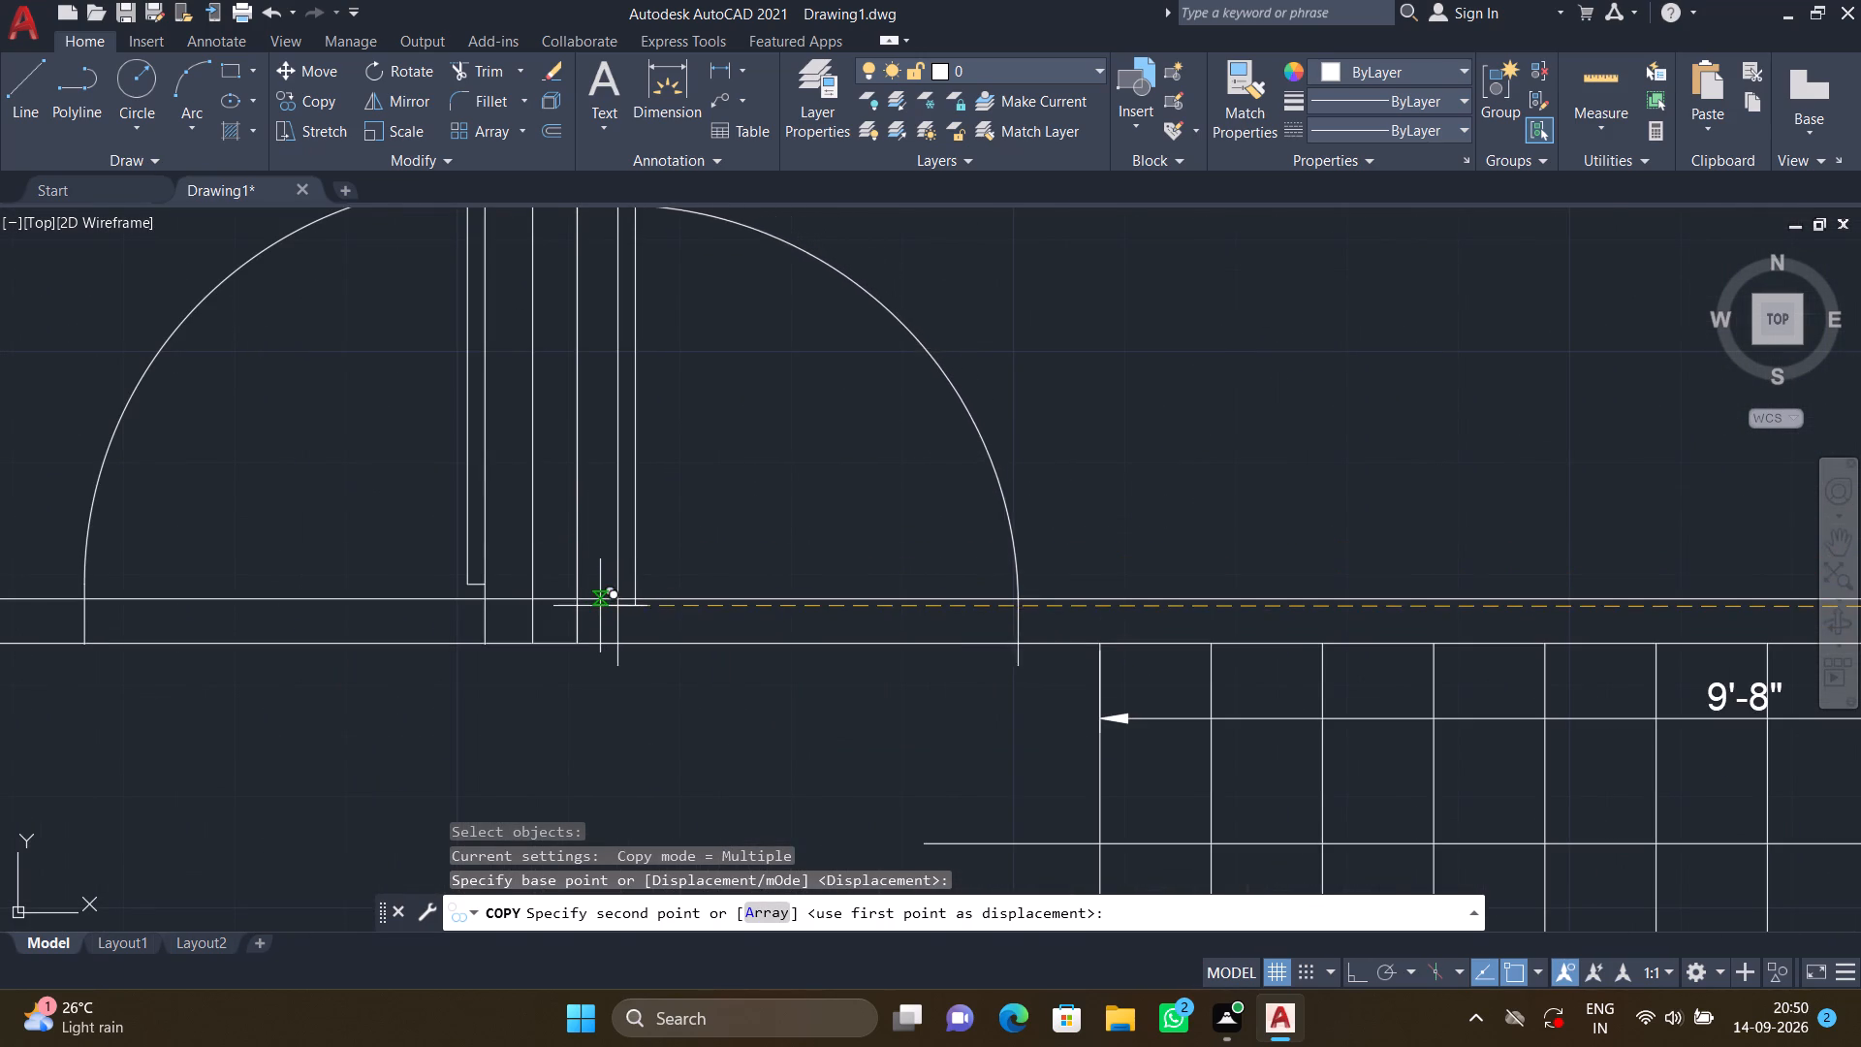
scroll(600, 606, up, 2)
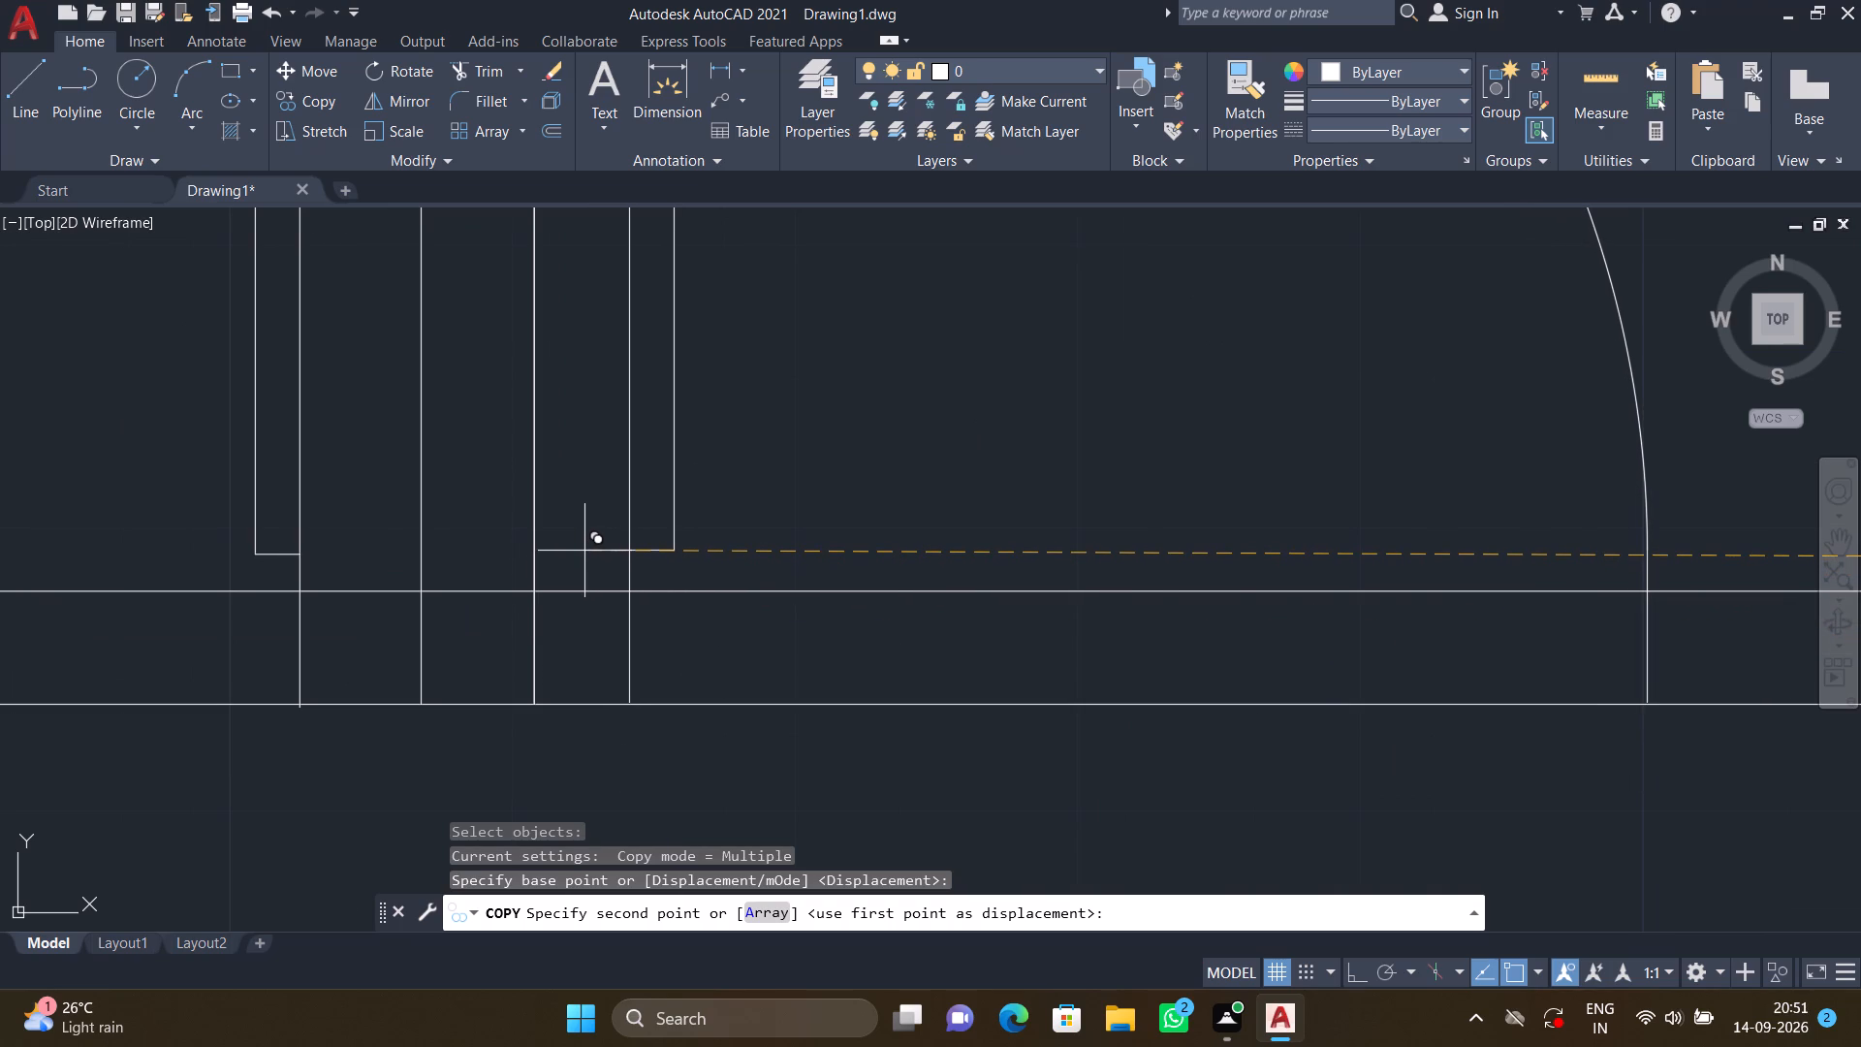
click(584, 551)
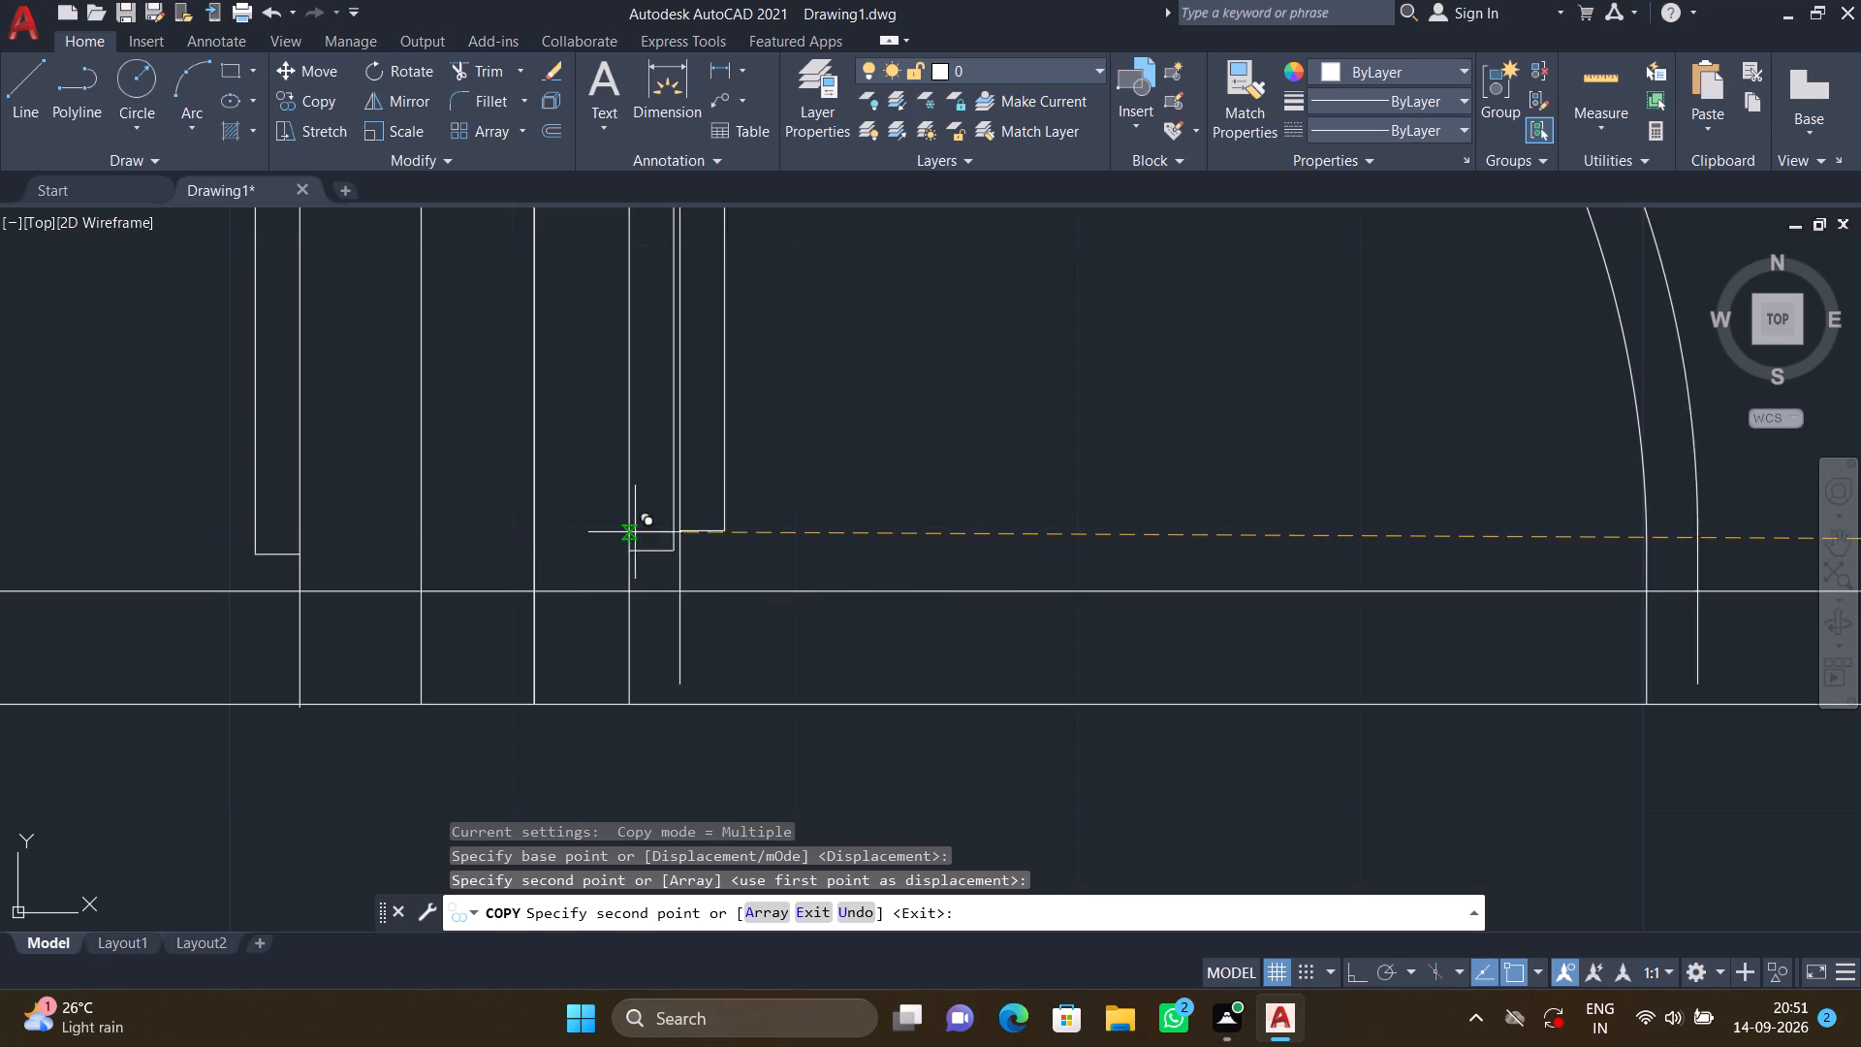
key(Return)
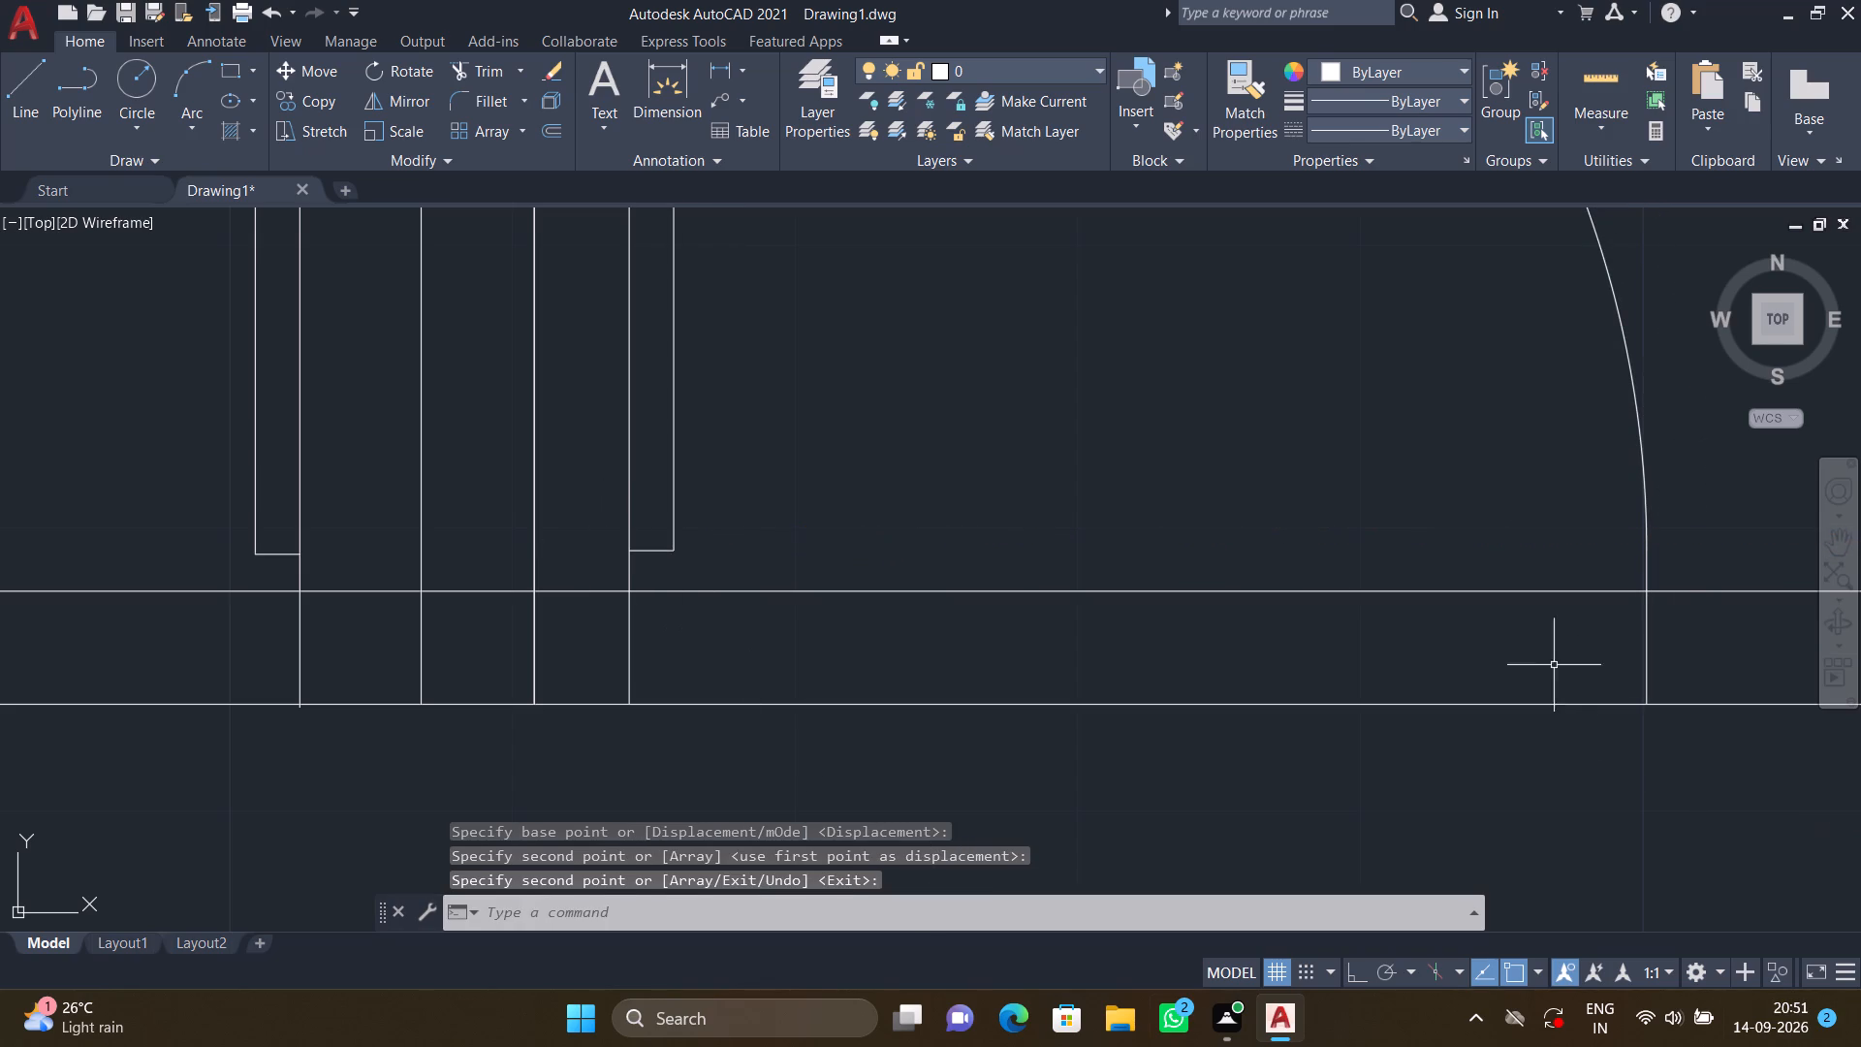
Move the top-right room's door down by its arc-side jamb endpoint onto the lower line of the wall.
scroll(1736, 764, up, 3)
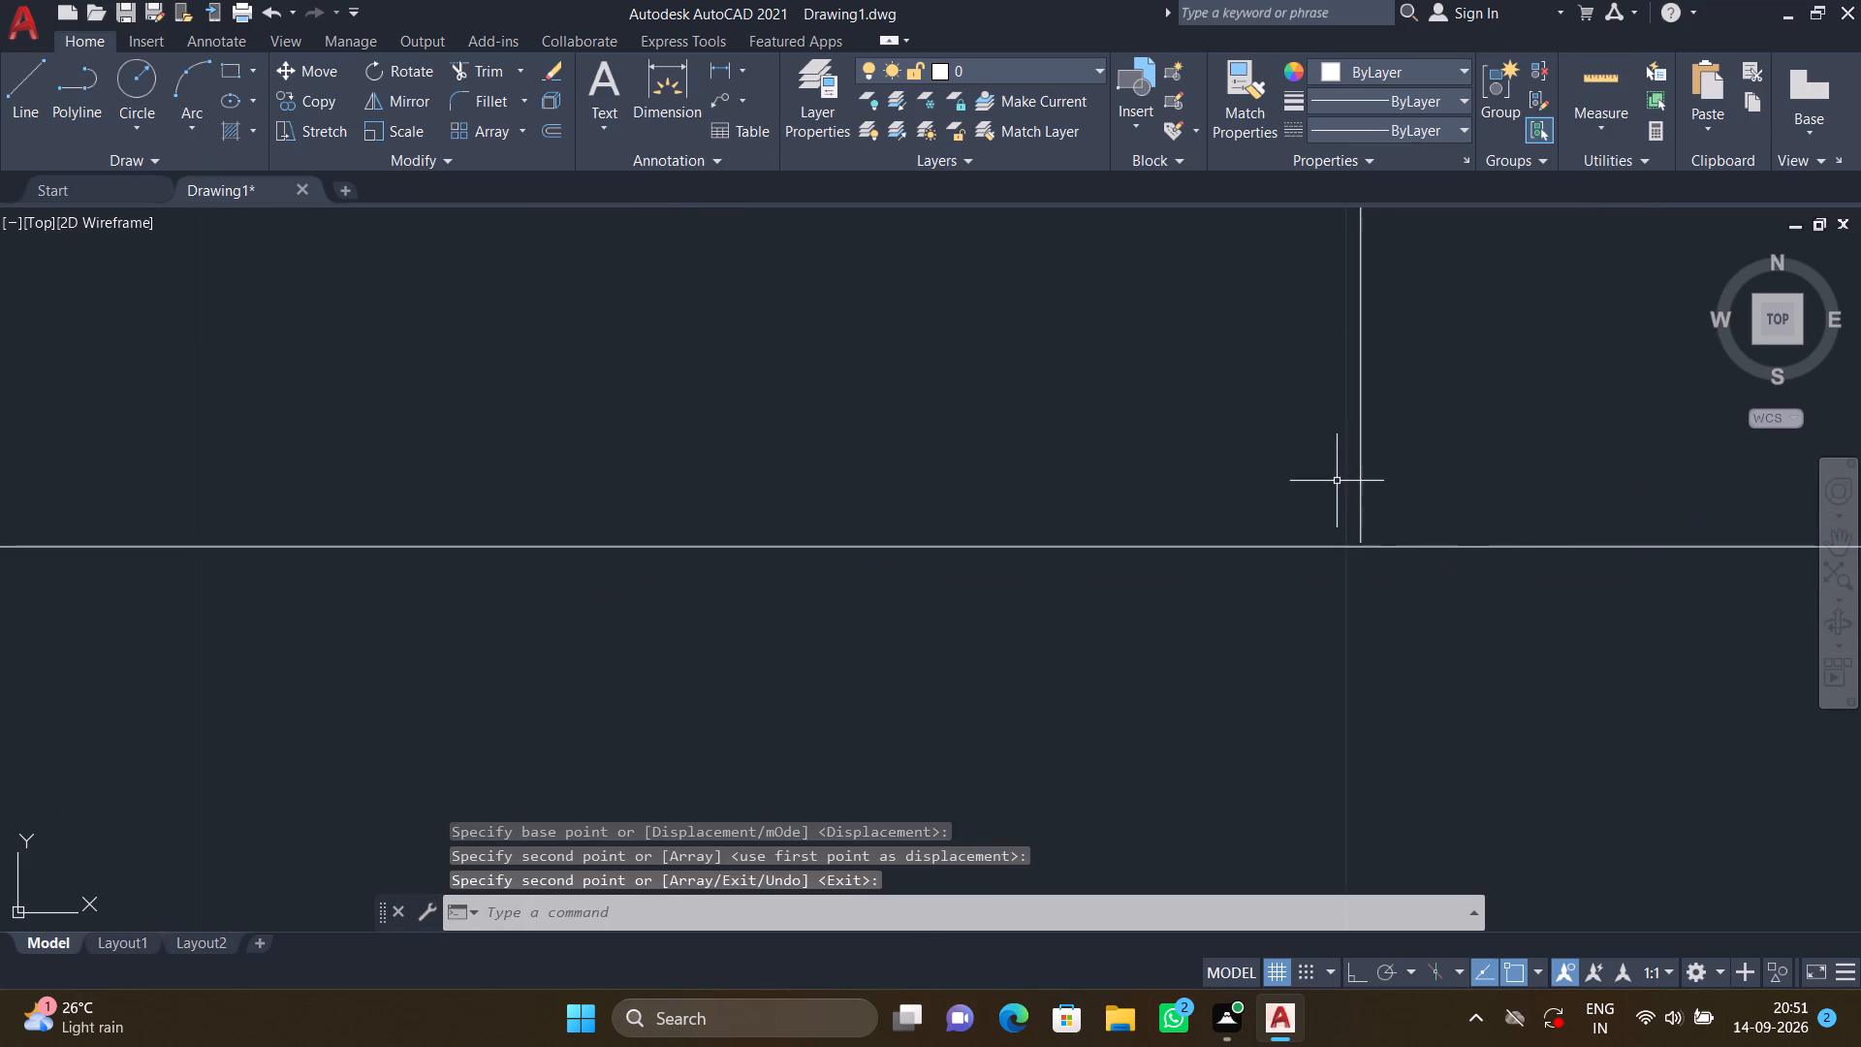
scroll(1337, 481, up, 2)
key(m)
key(Return)
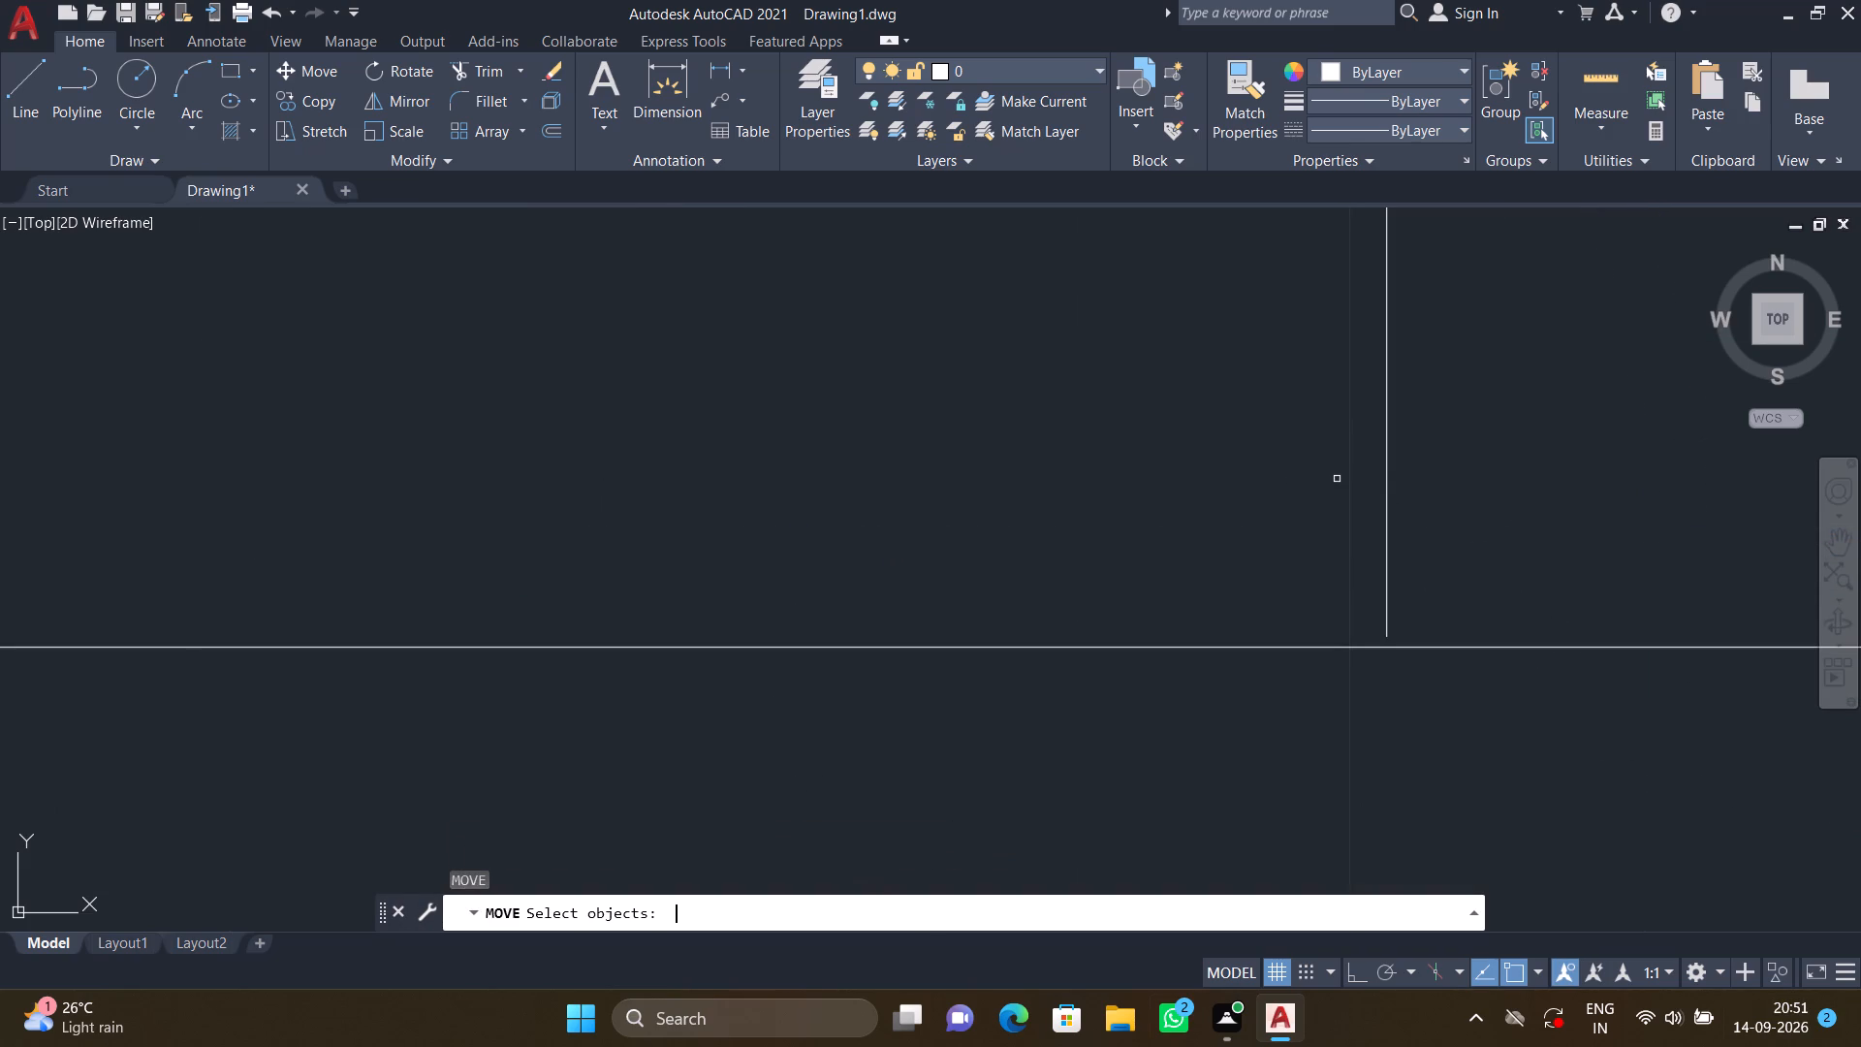
click(1388, 469)
key(Return)
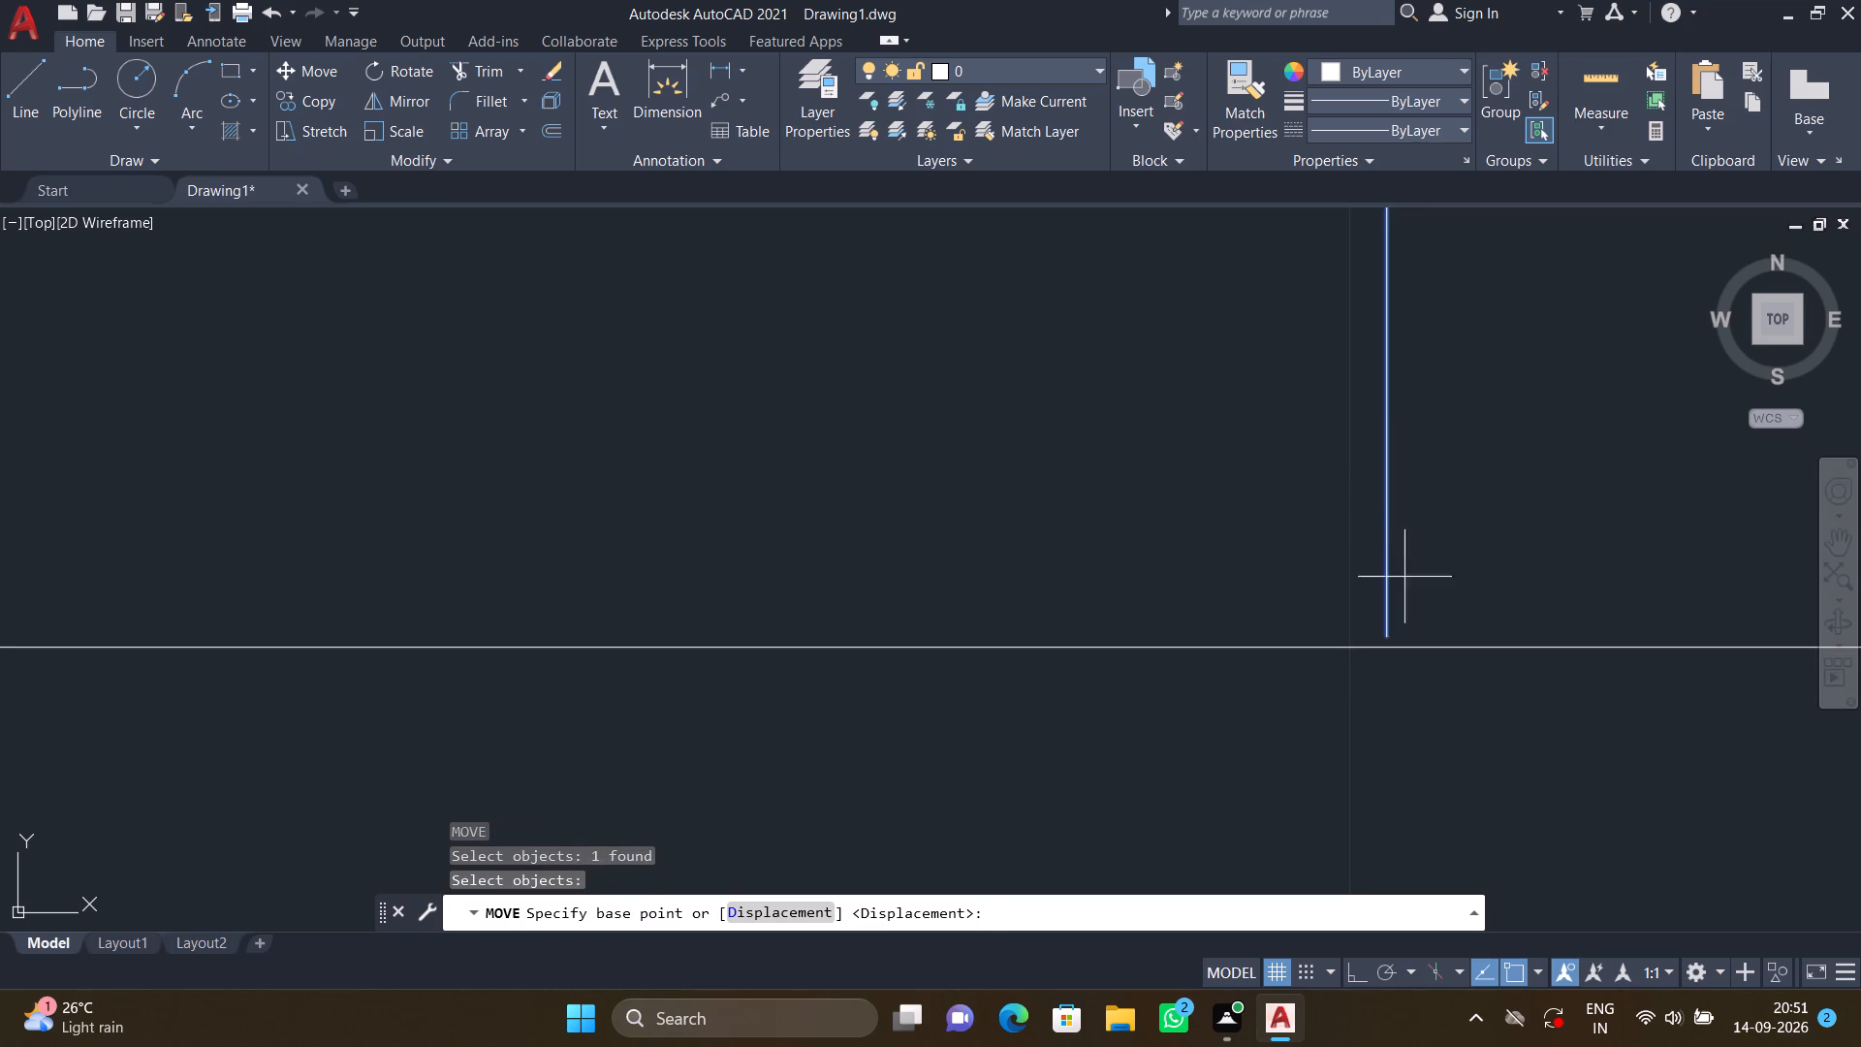
scroll(1391, 646, up, 3)
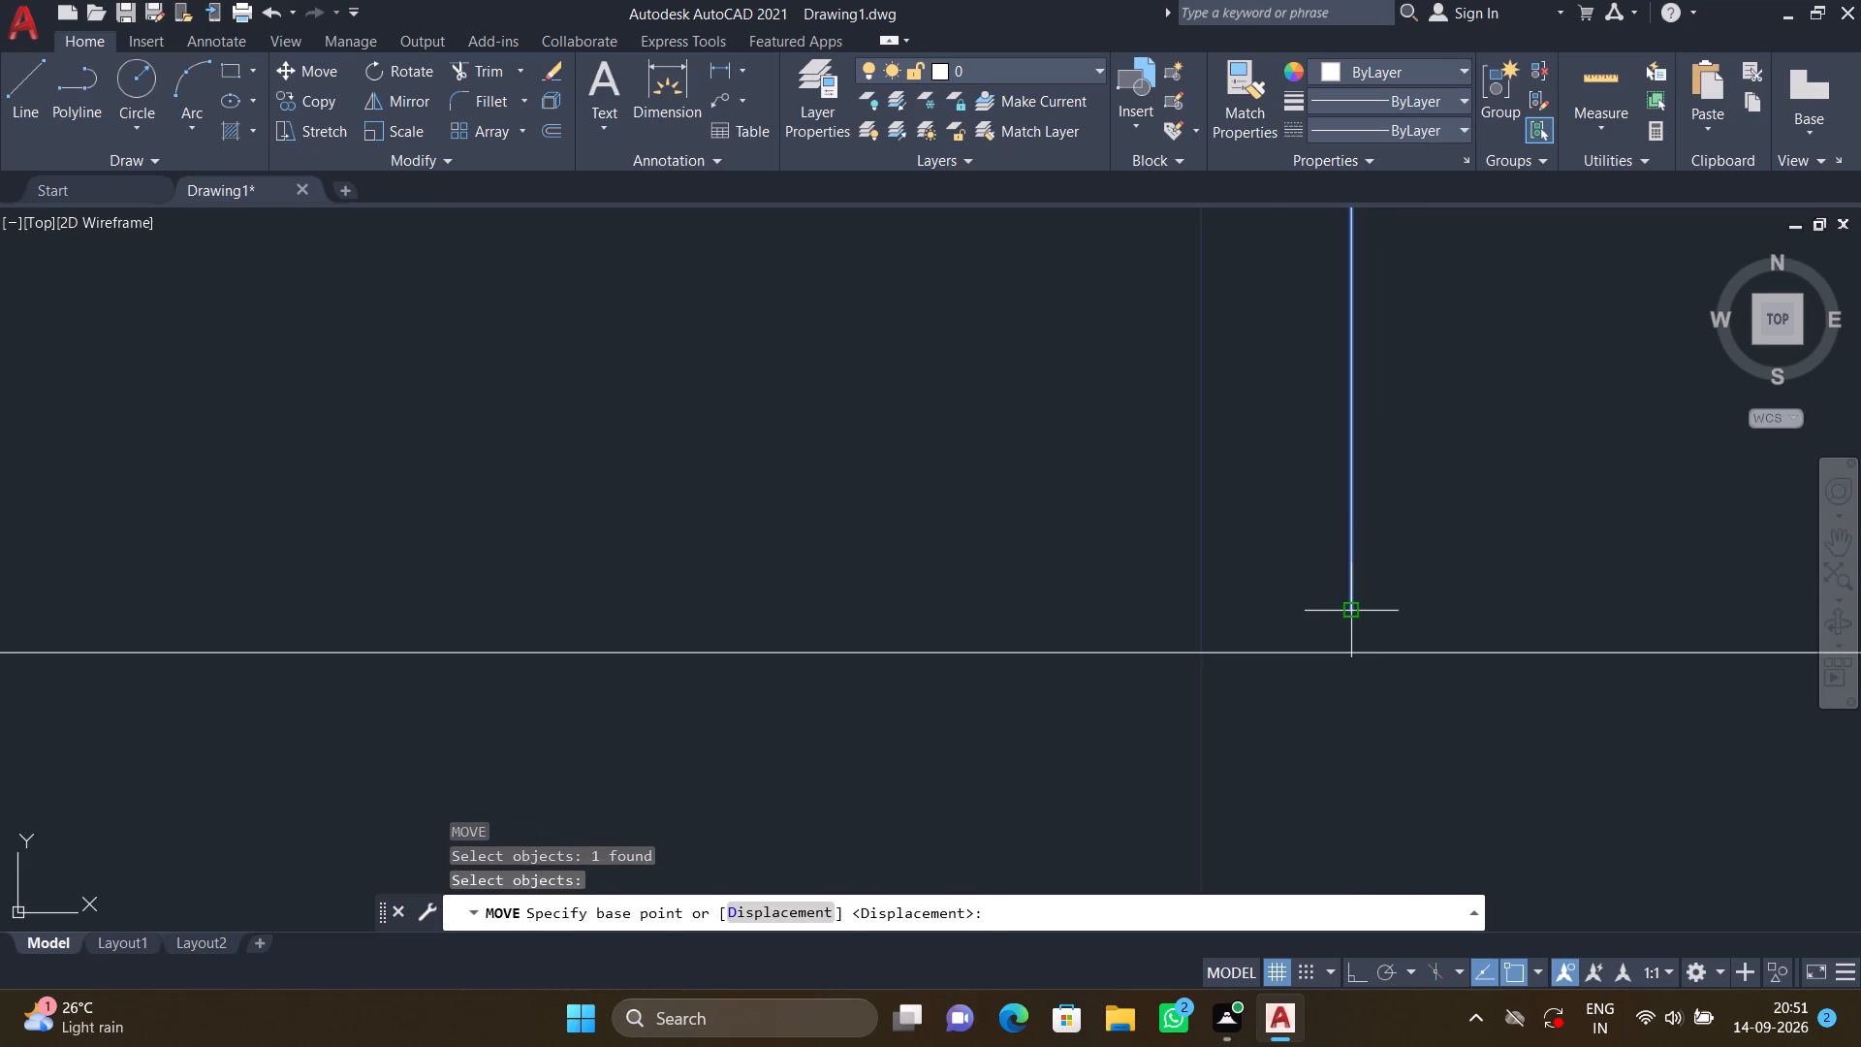
click(1351, 608)
click(1353, 649)
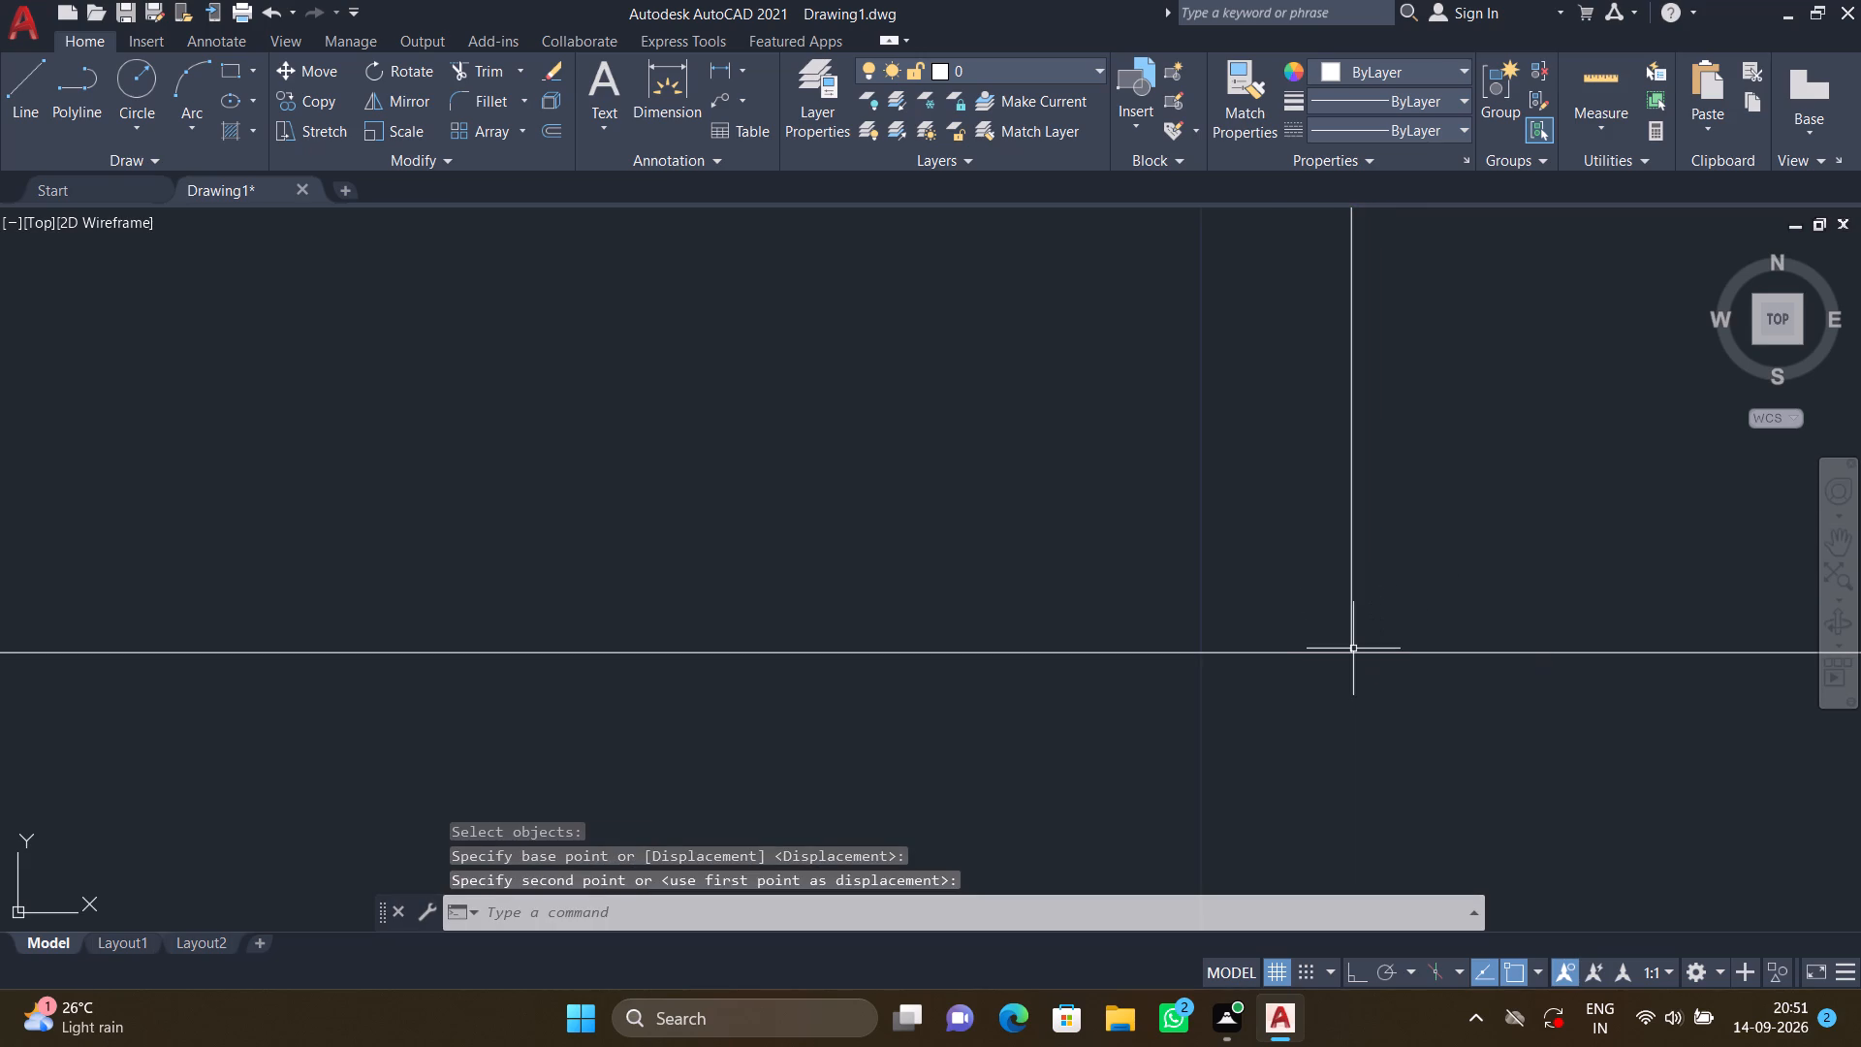
Move the top-left room's door up by its hinge-side jamb endpoint onto the lower line of the wall.
key(Return)
scroll(1355, 654, down, 9)
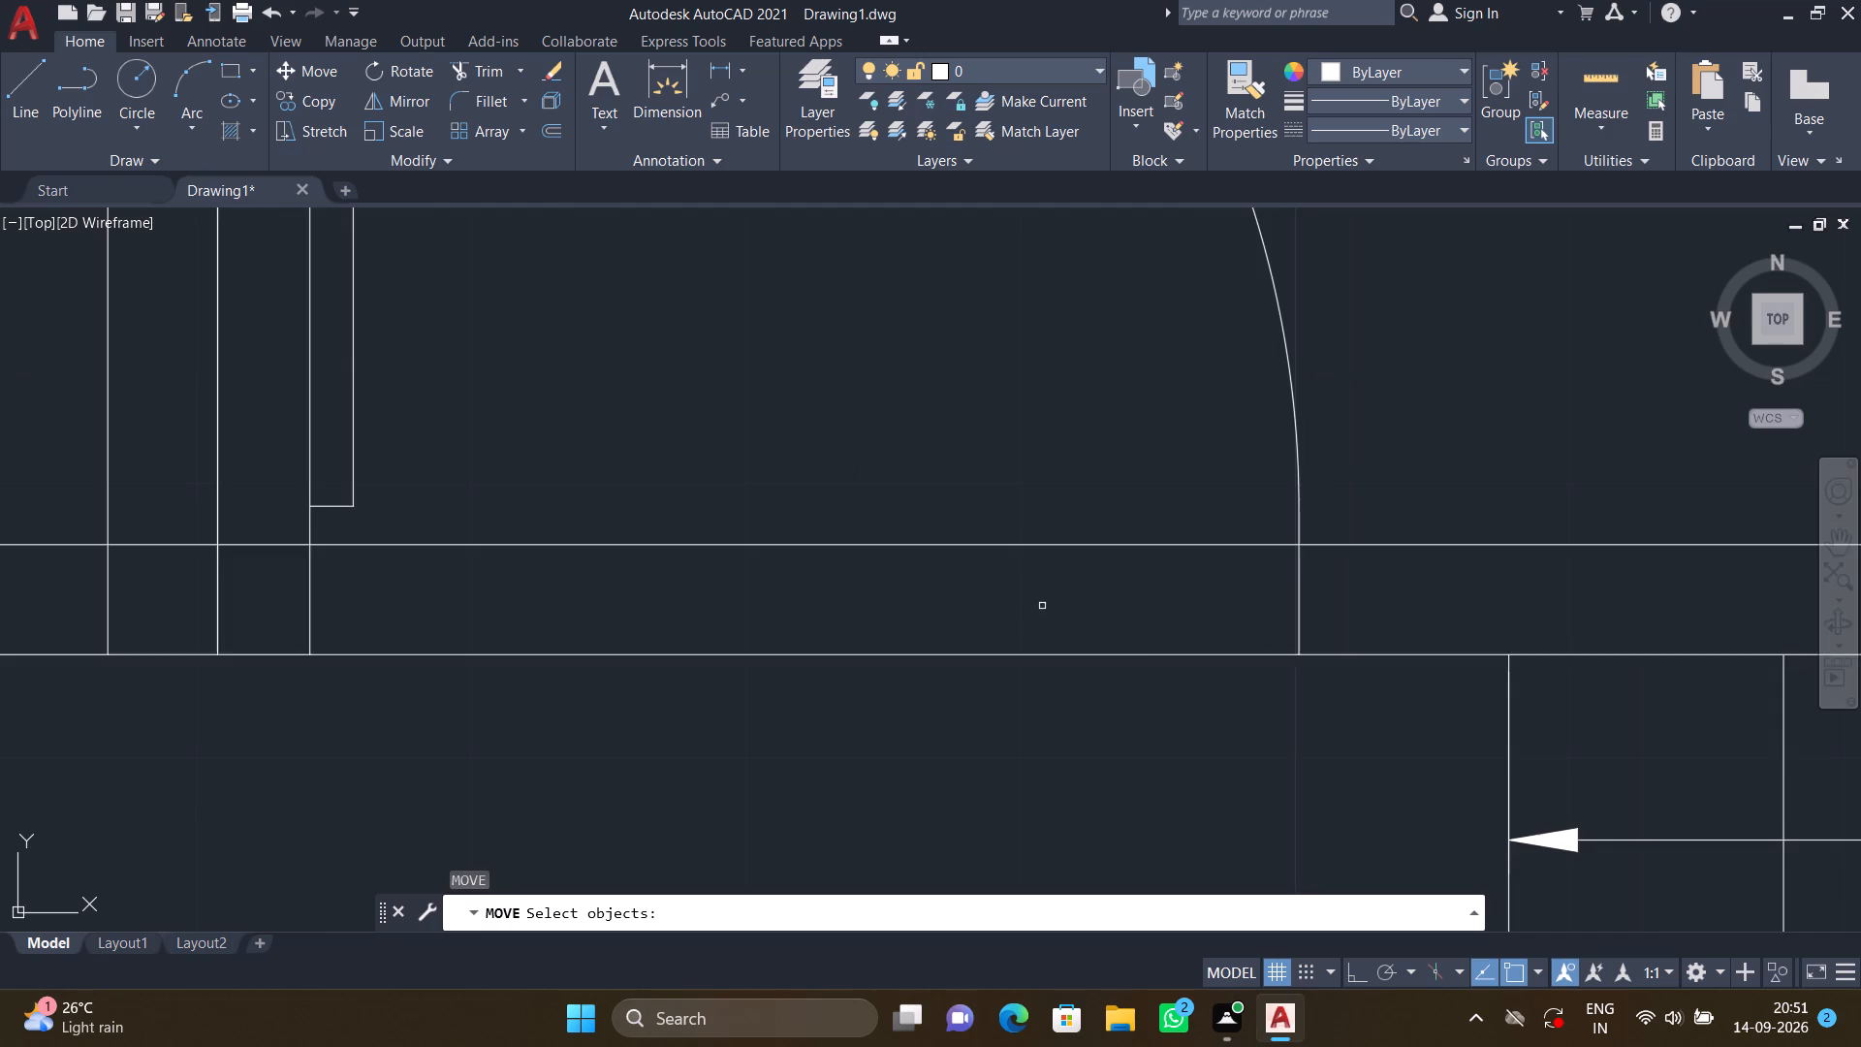
scroll(994, 609, down, 1)
scroll(752, 608, down, 1)
middle_drag(754, 606, 1113, 697)
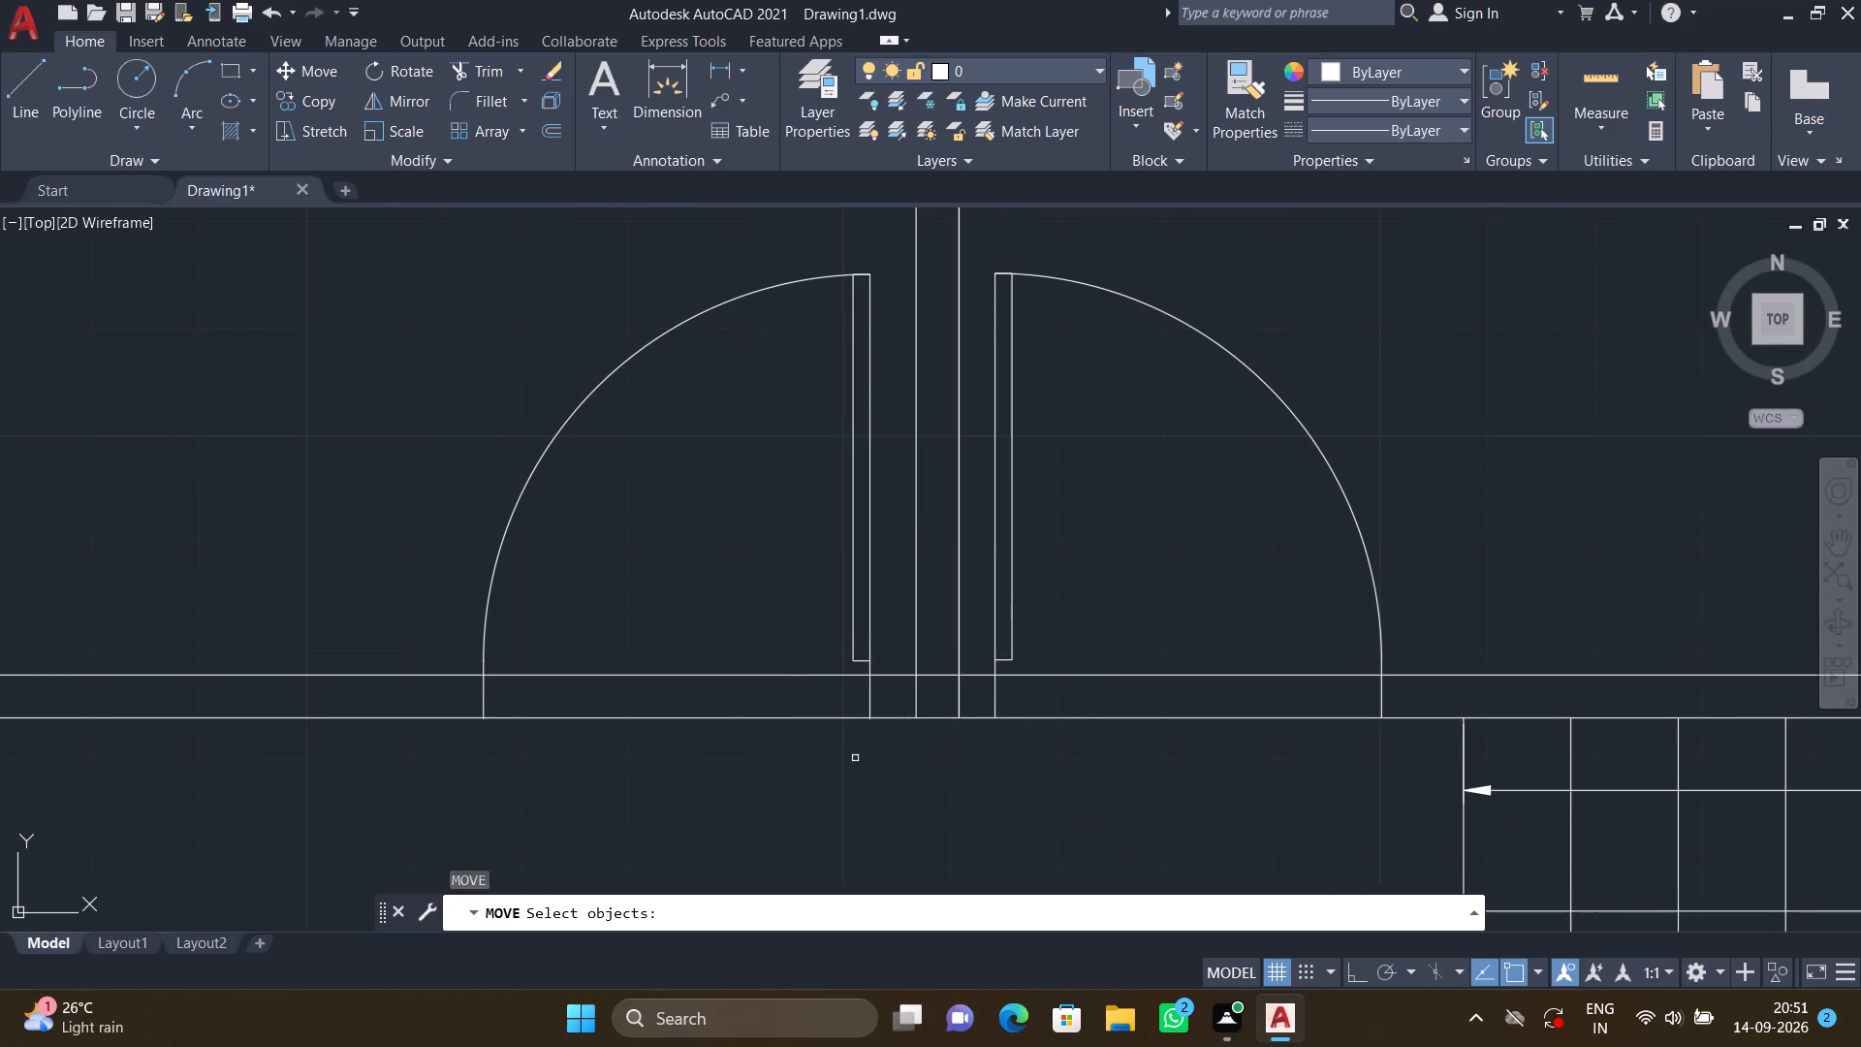
scroll(870, 754, up, 3)
scroll(840, 616, up, 2)
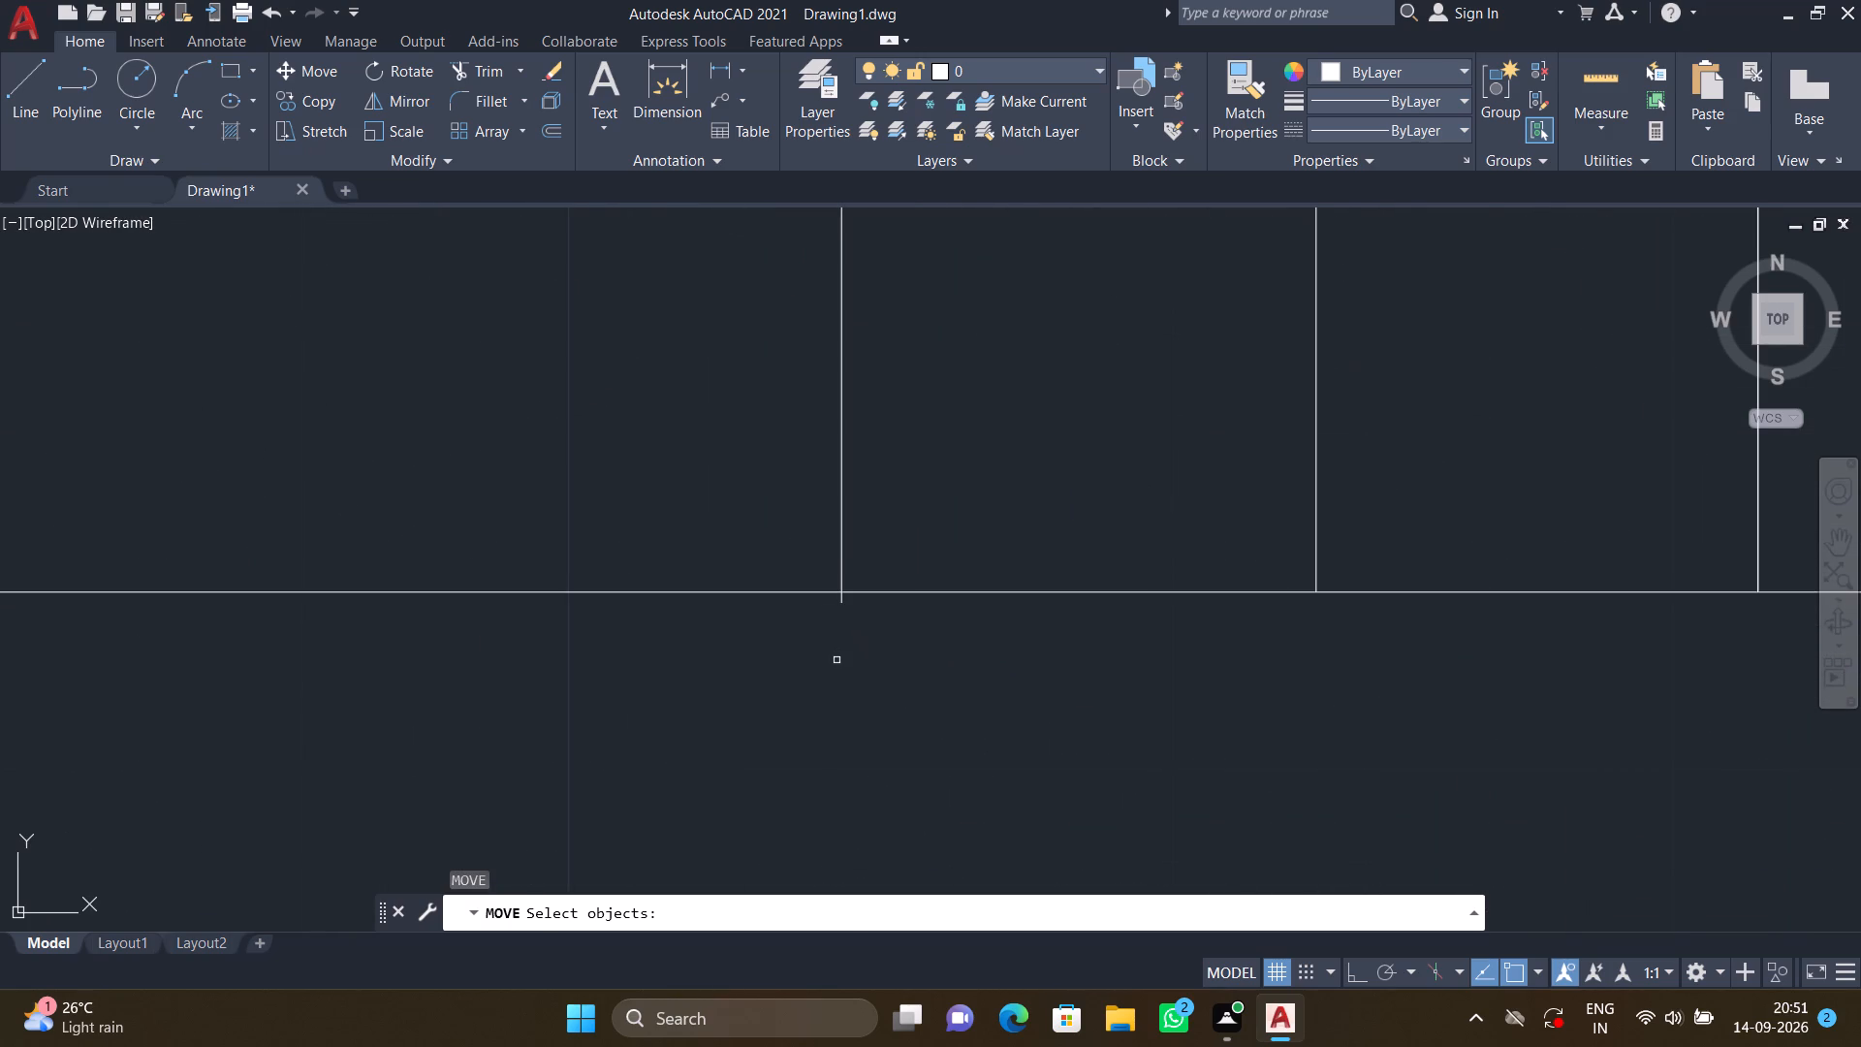
click(841, 528)
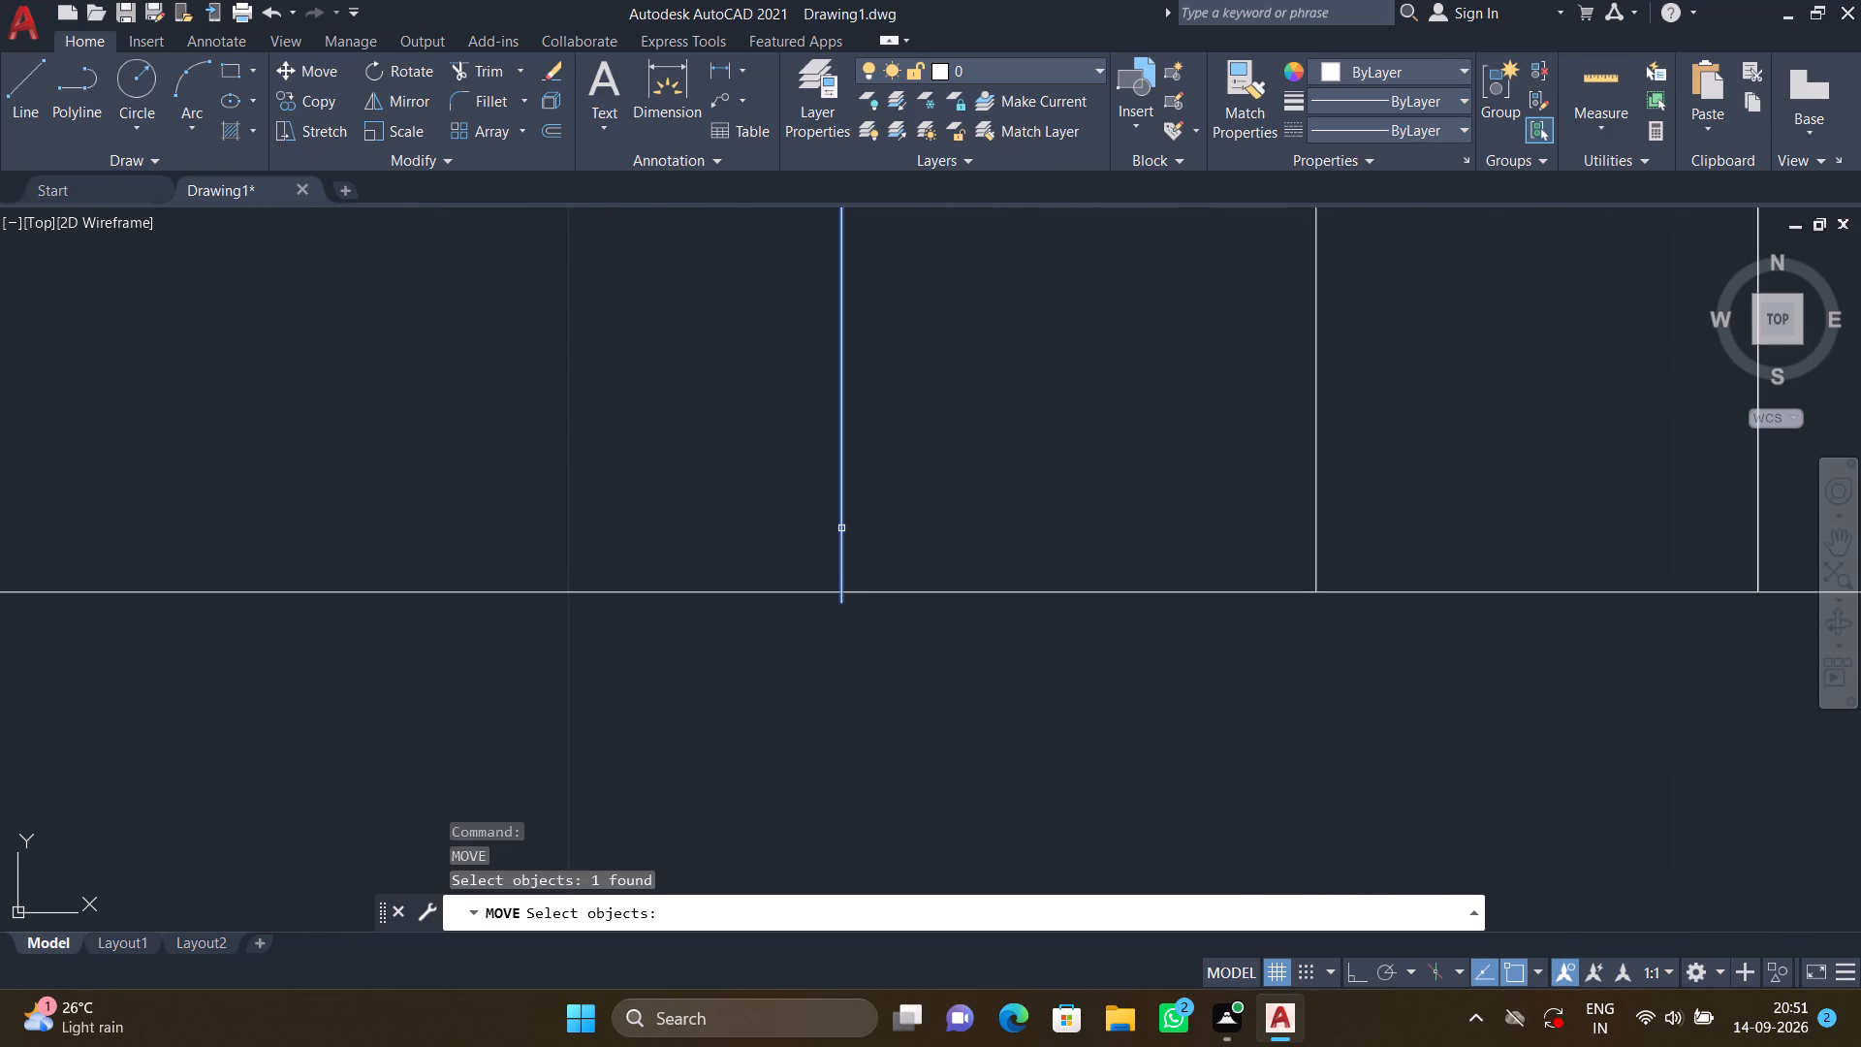
key(Return)
scroll(833, 639, up, 3)
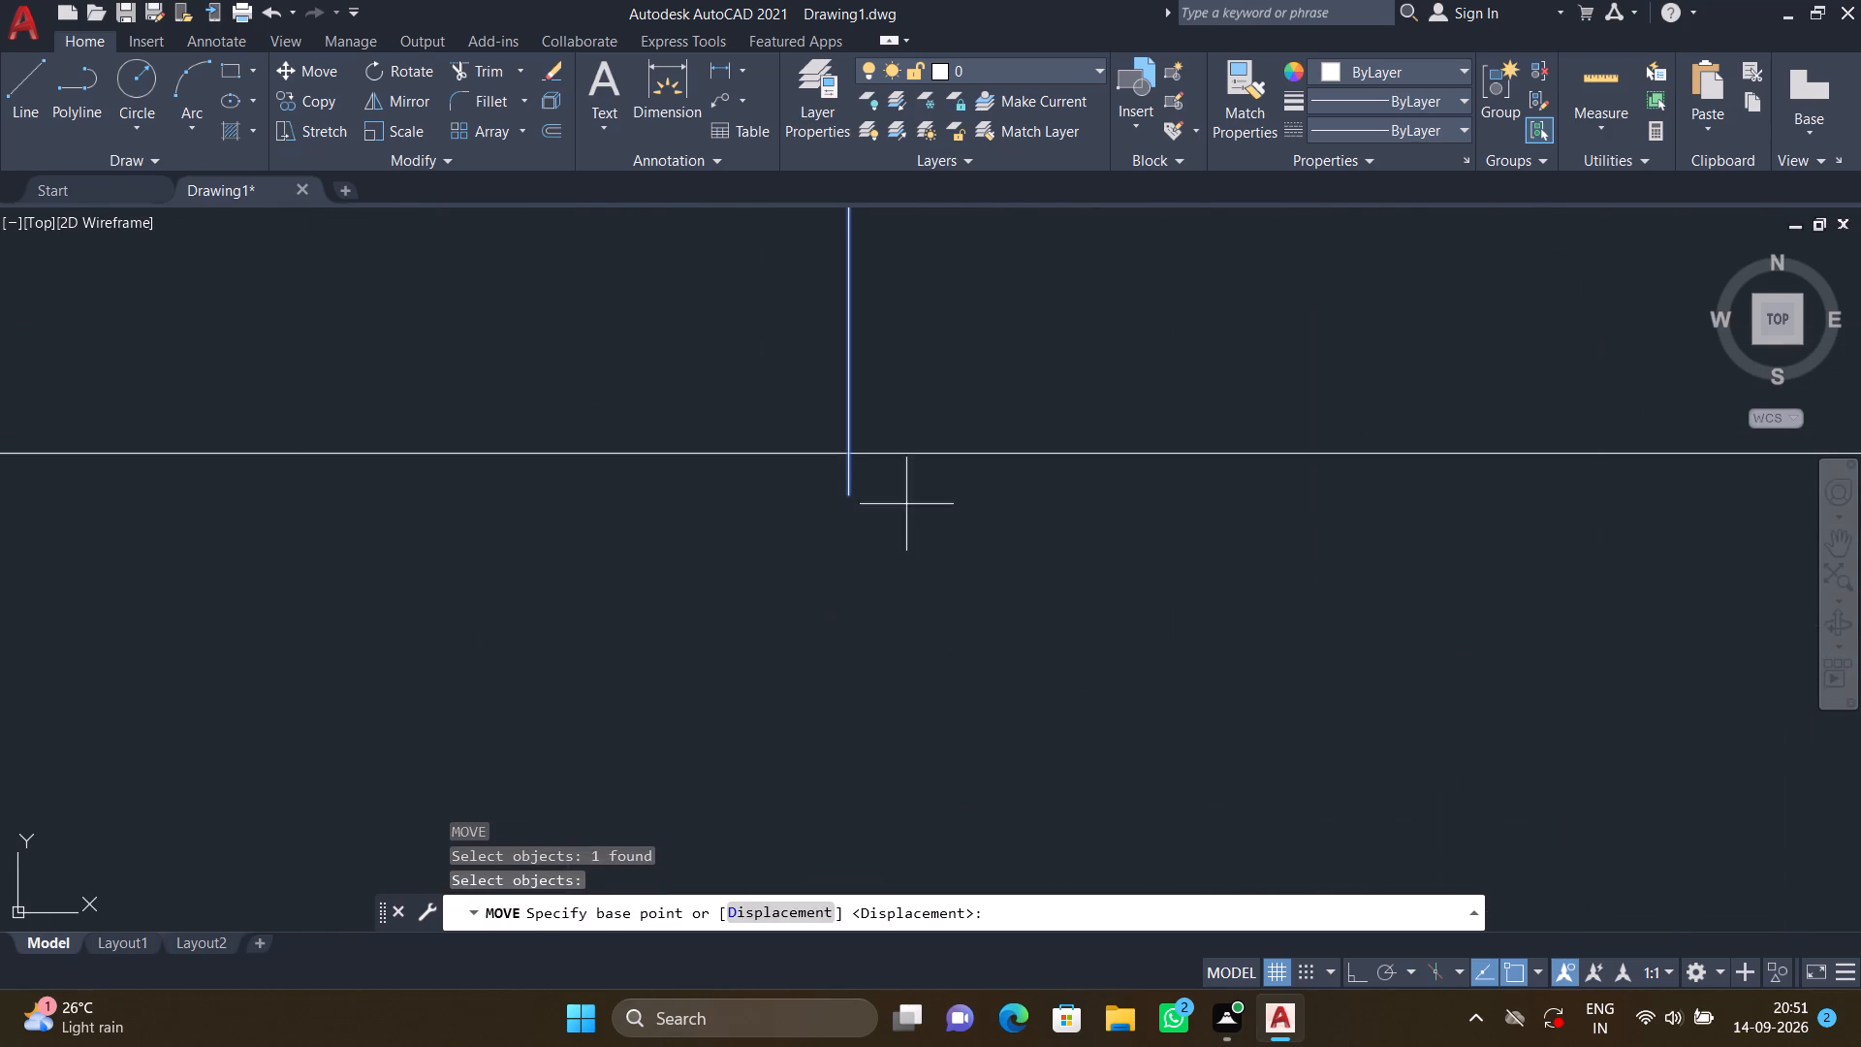
click(844, 492)
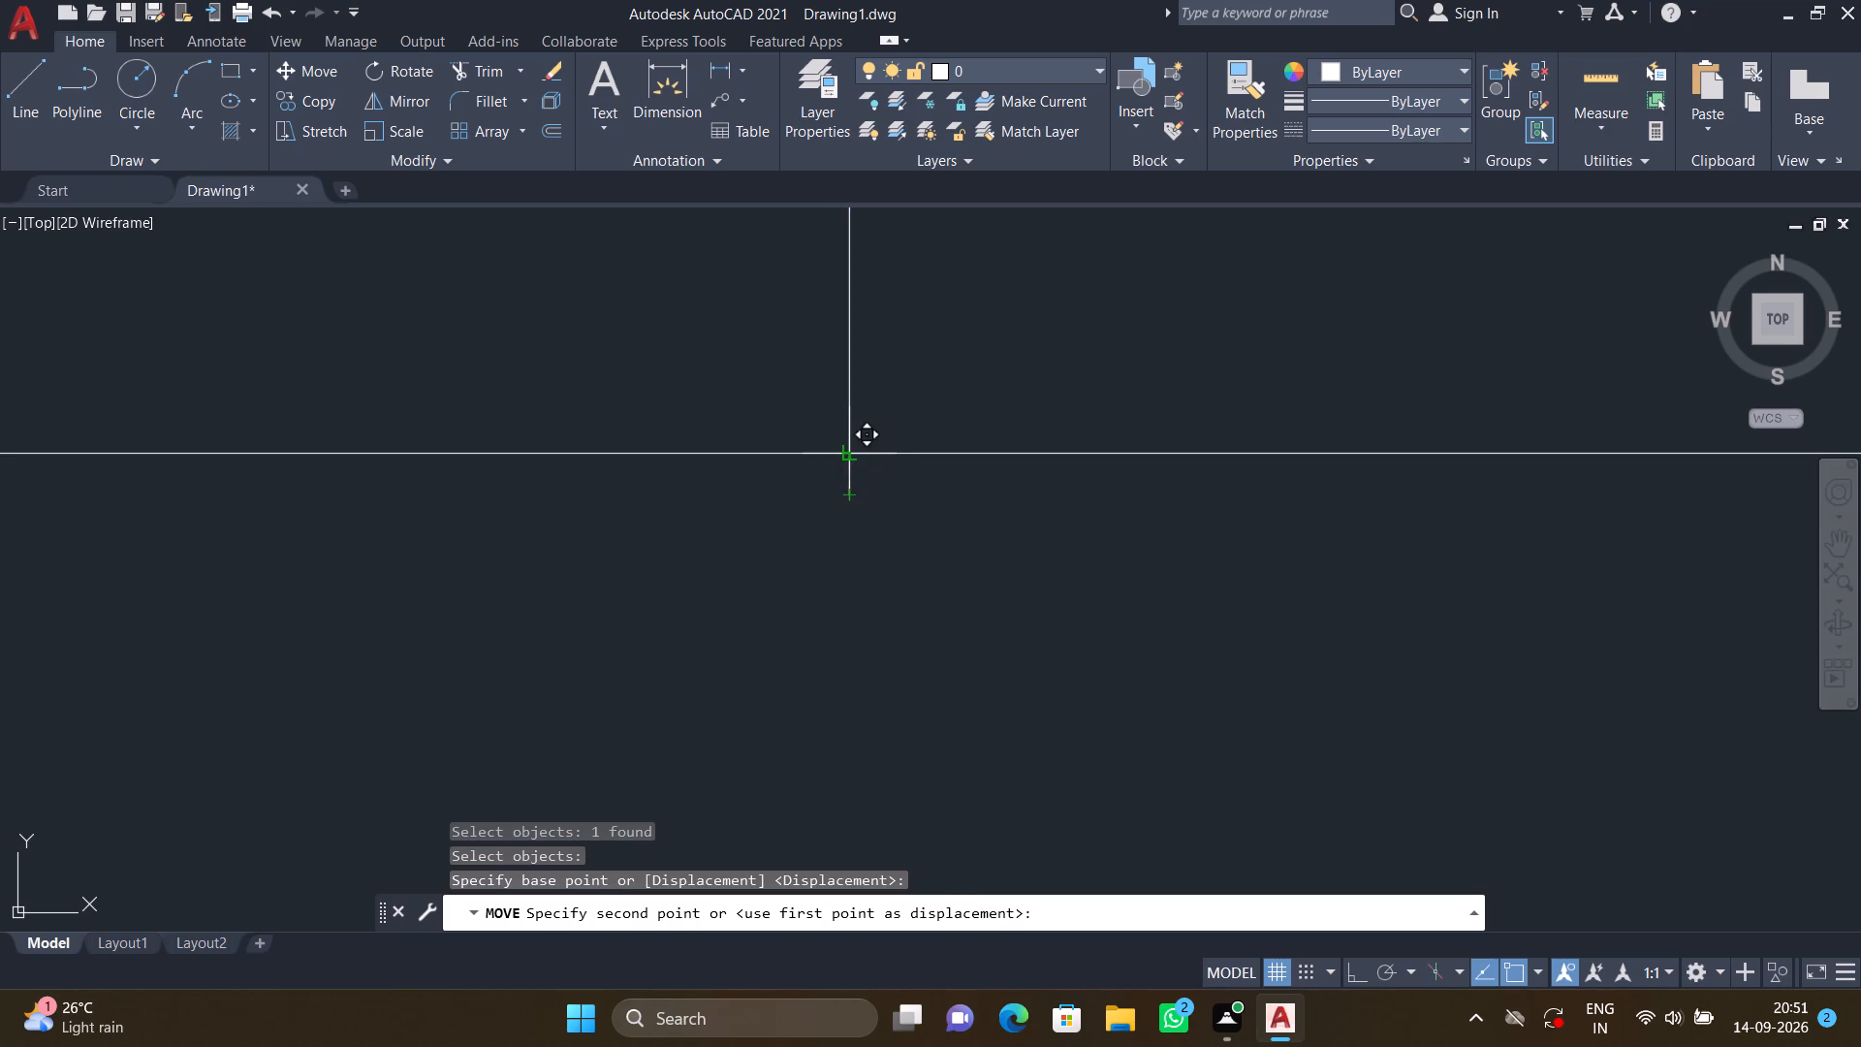
click(854, 450)
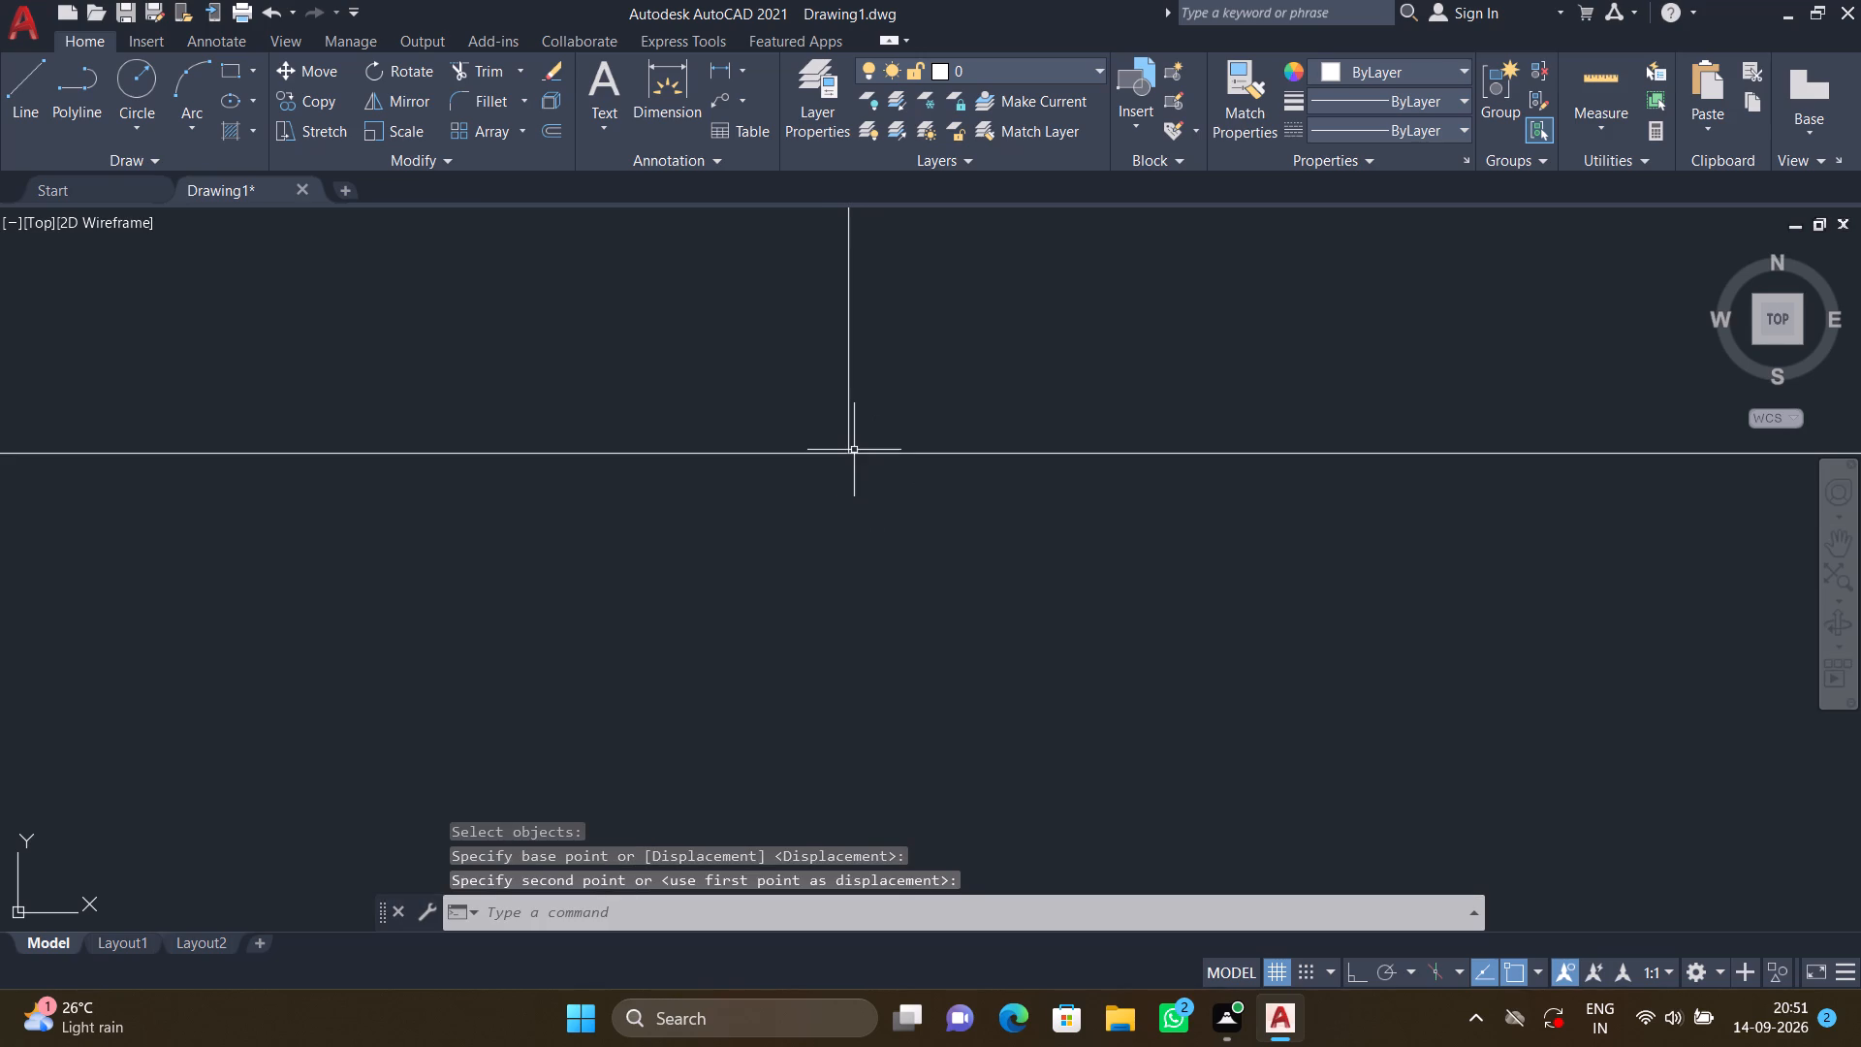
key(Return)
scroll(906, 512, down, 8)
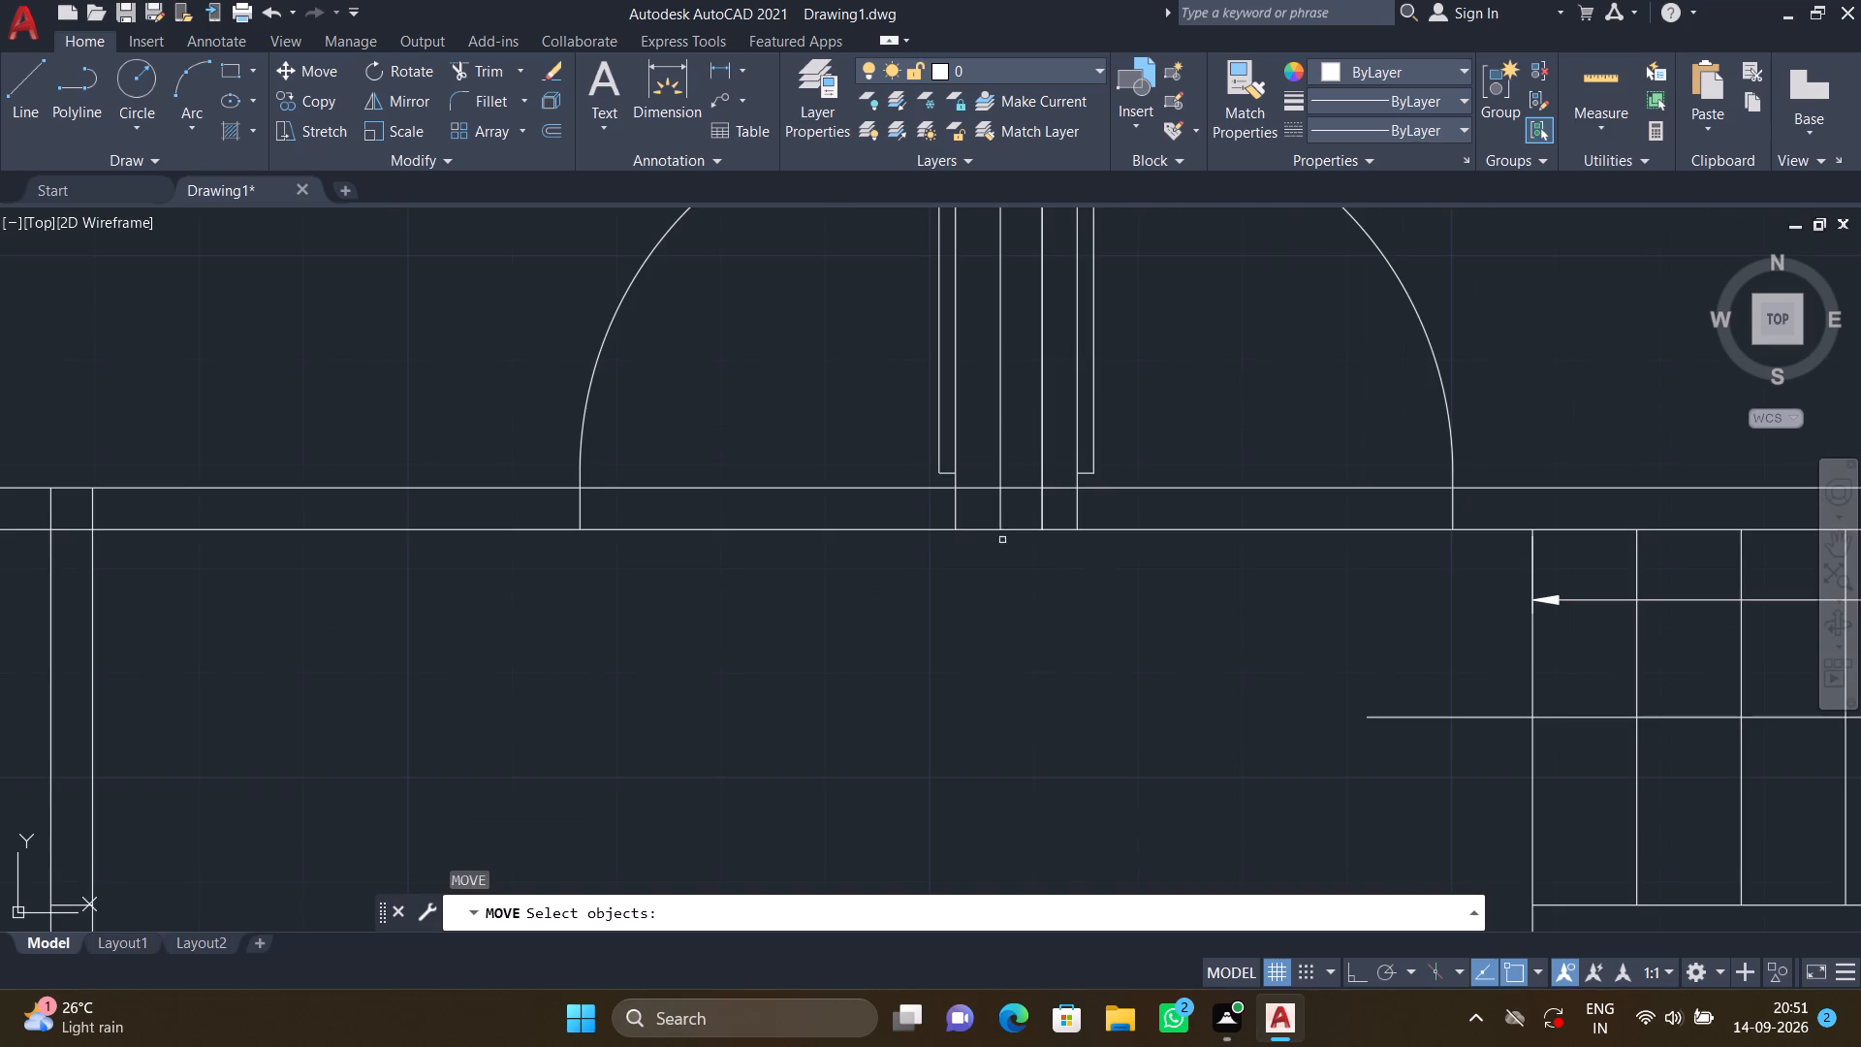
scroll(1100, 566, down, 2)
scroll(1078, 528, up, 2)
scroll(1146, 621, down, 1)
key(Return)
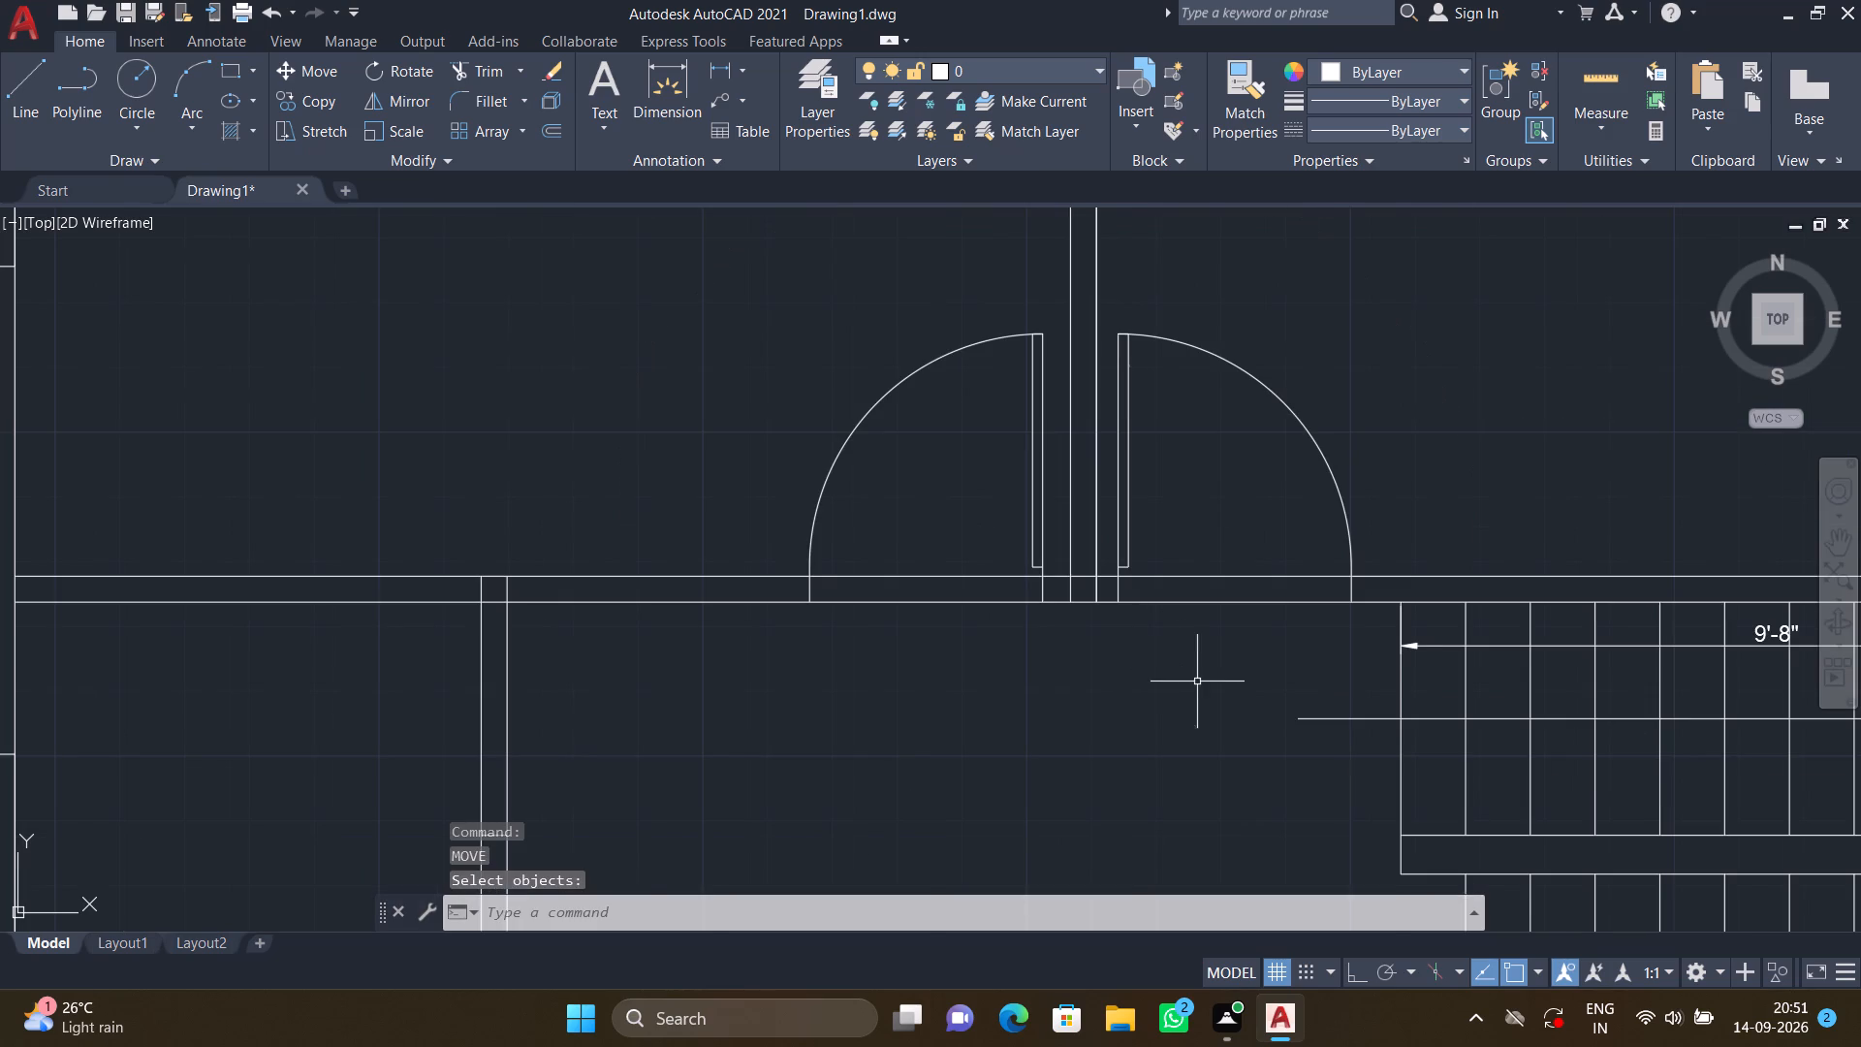
Copy the upper-left door of the horizontal four-door group into the middle-left room's east wall, just above the room's lower partition.
scroll(1199, 682, down, 2)
middle_drag(1225, 689, 1096, 480)
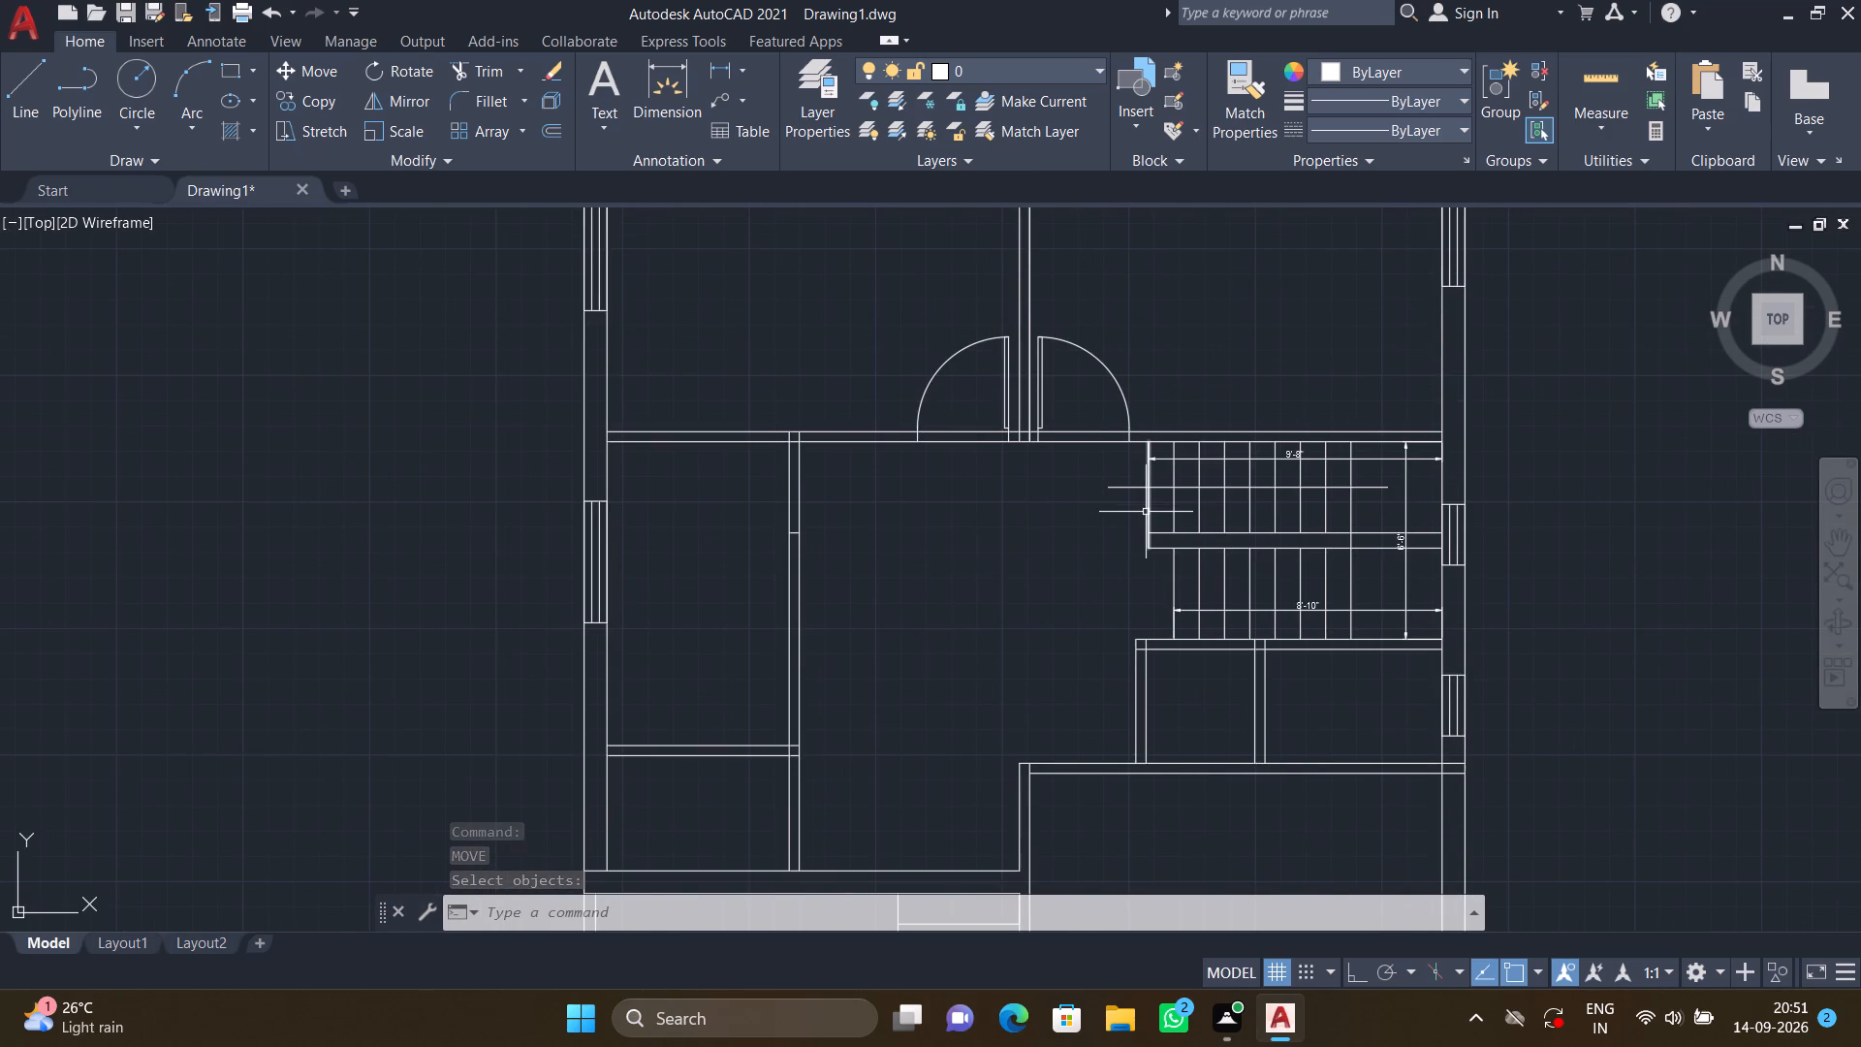
scroll(1160, 544, down, 2)
middle_drag(1391, 649, 1163, 247)
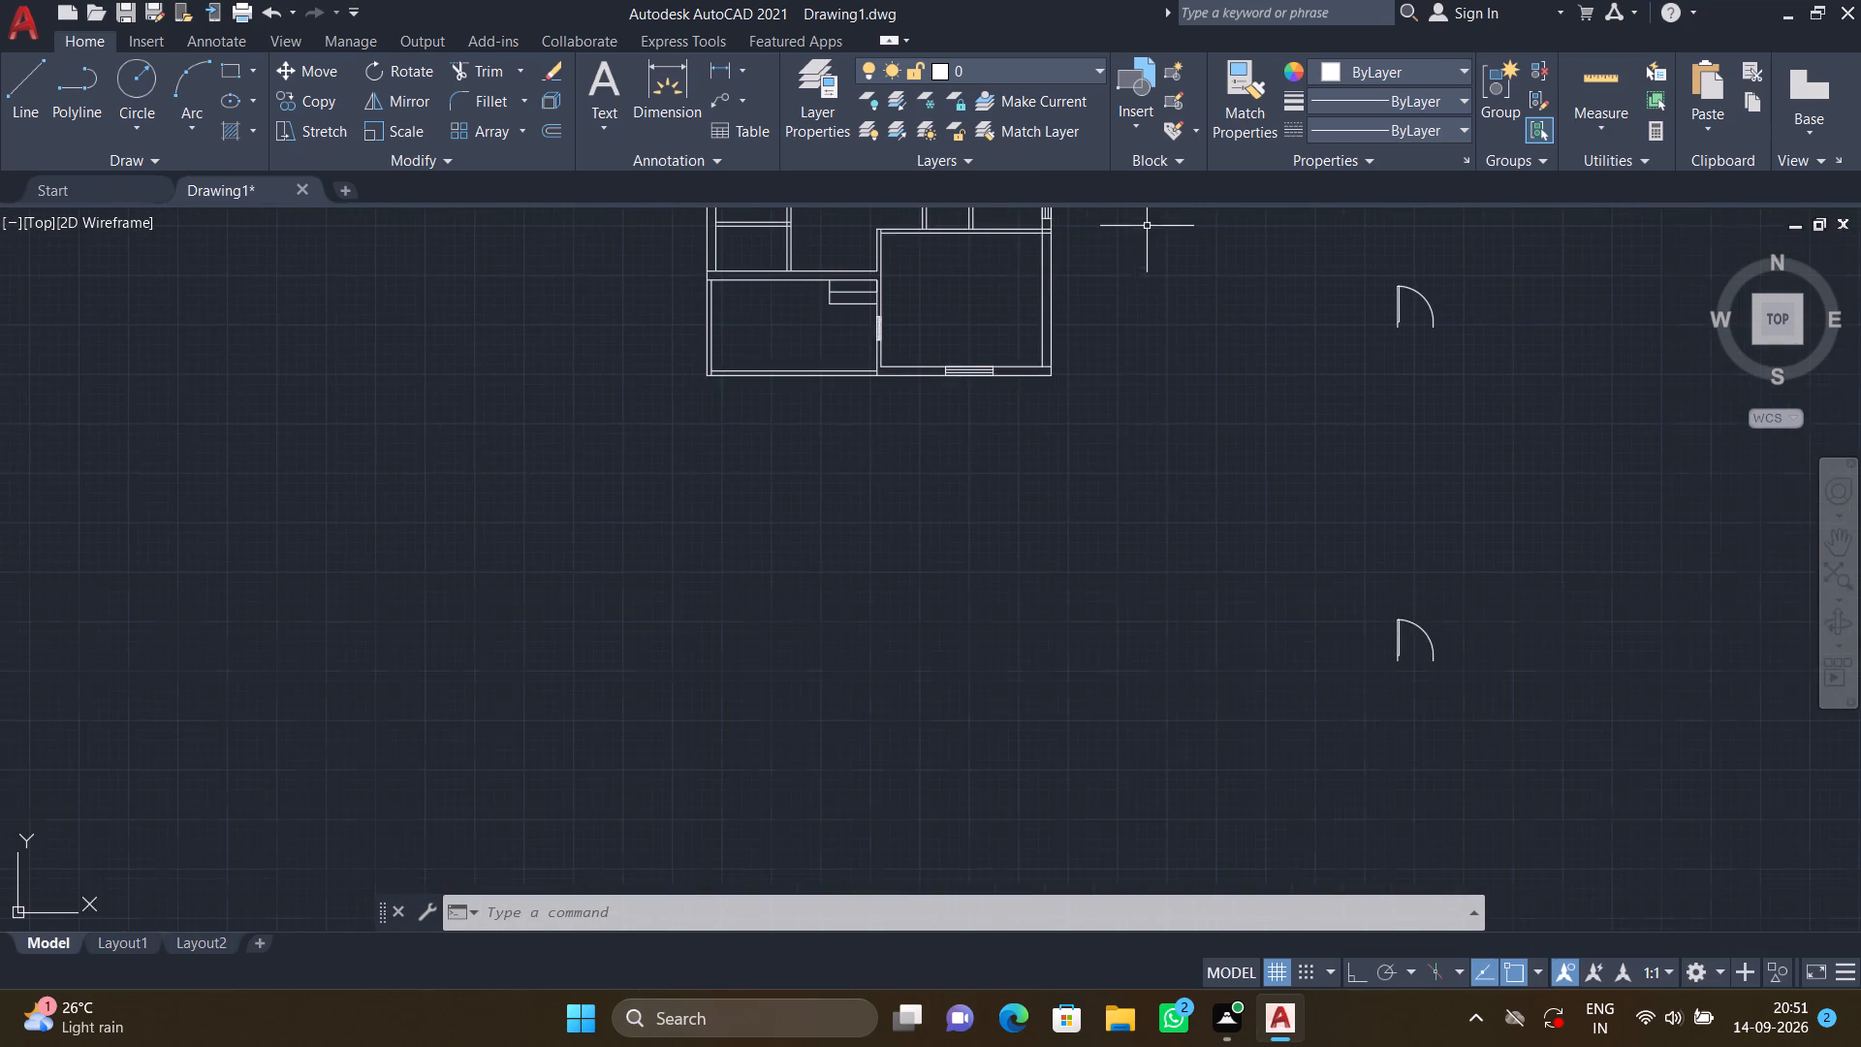
scroll(1231, 273, down, 2)
middle_drag(1443, 289, 1247, 551)
scroll(1214, 484, up, 3)
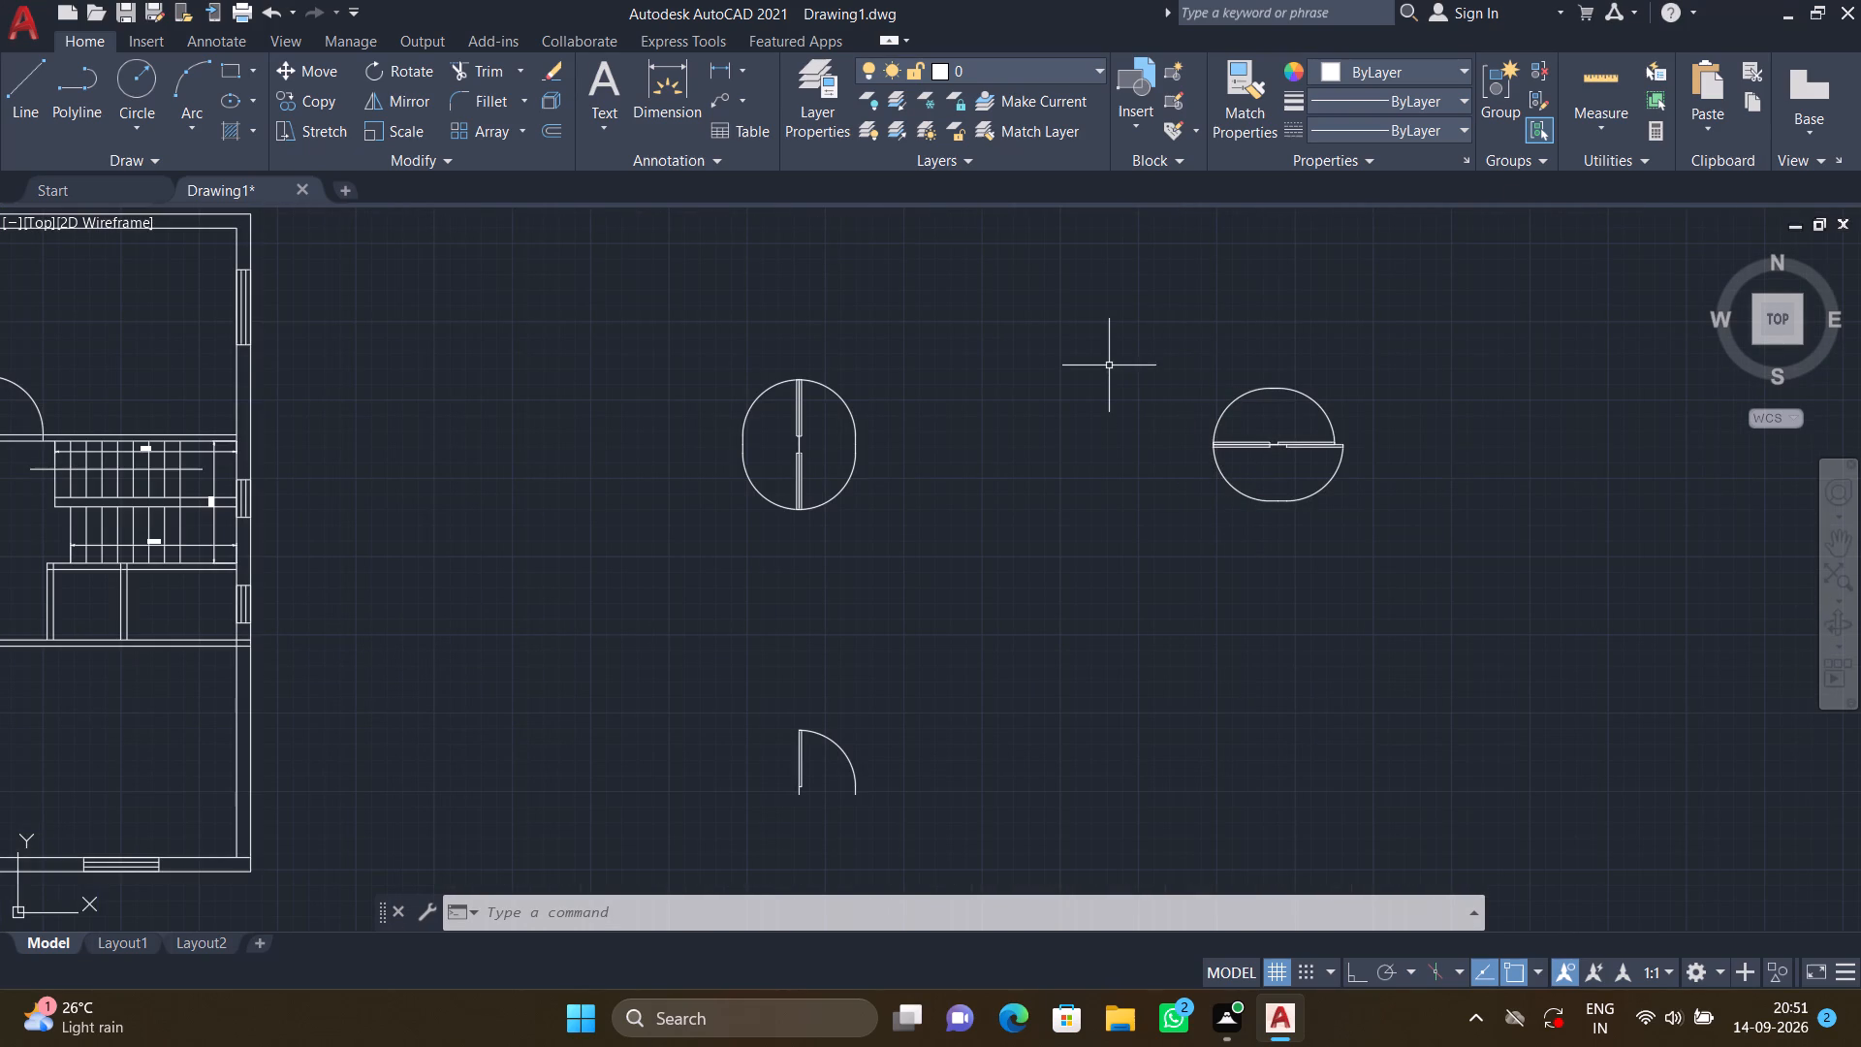
text(CO)
key(Return)
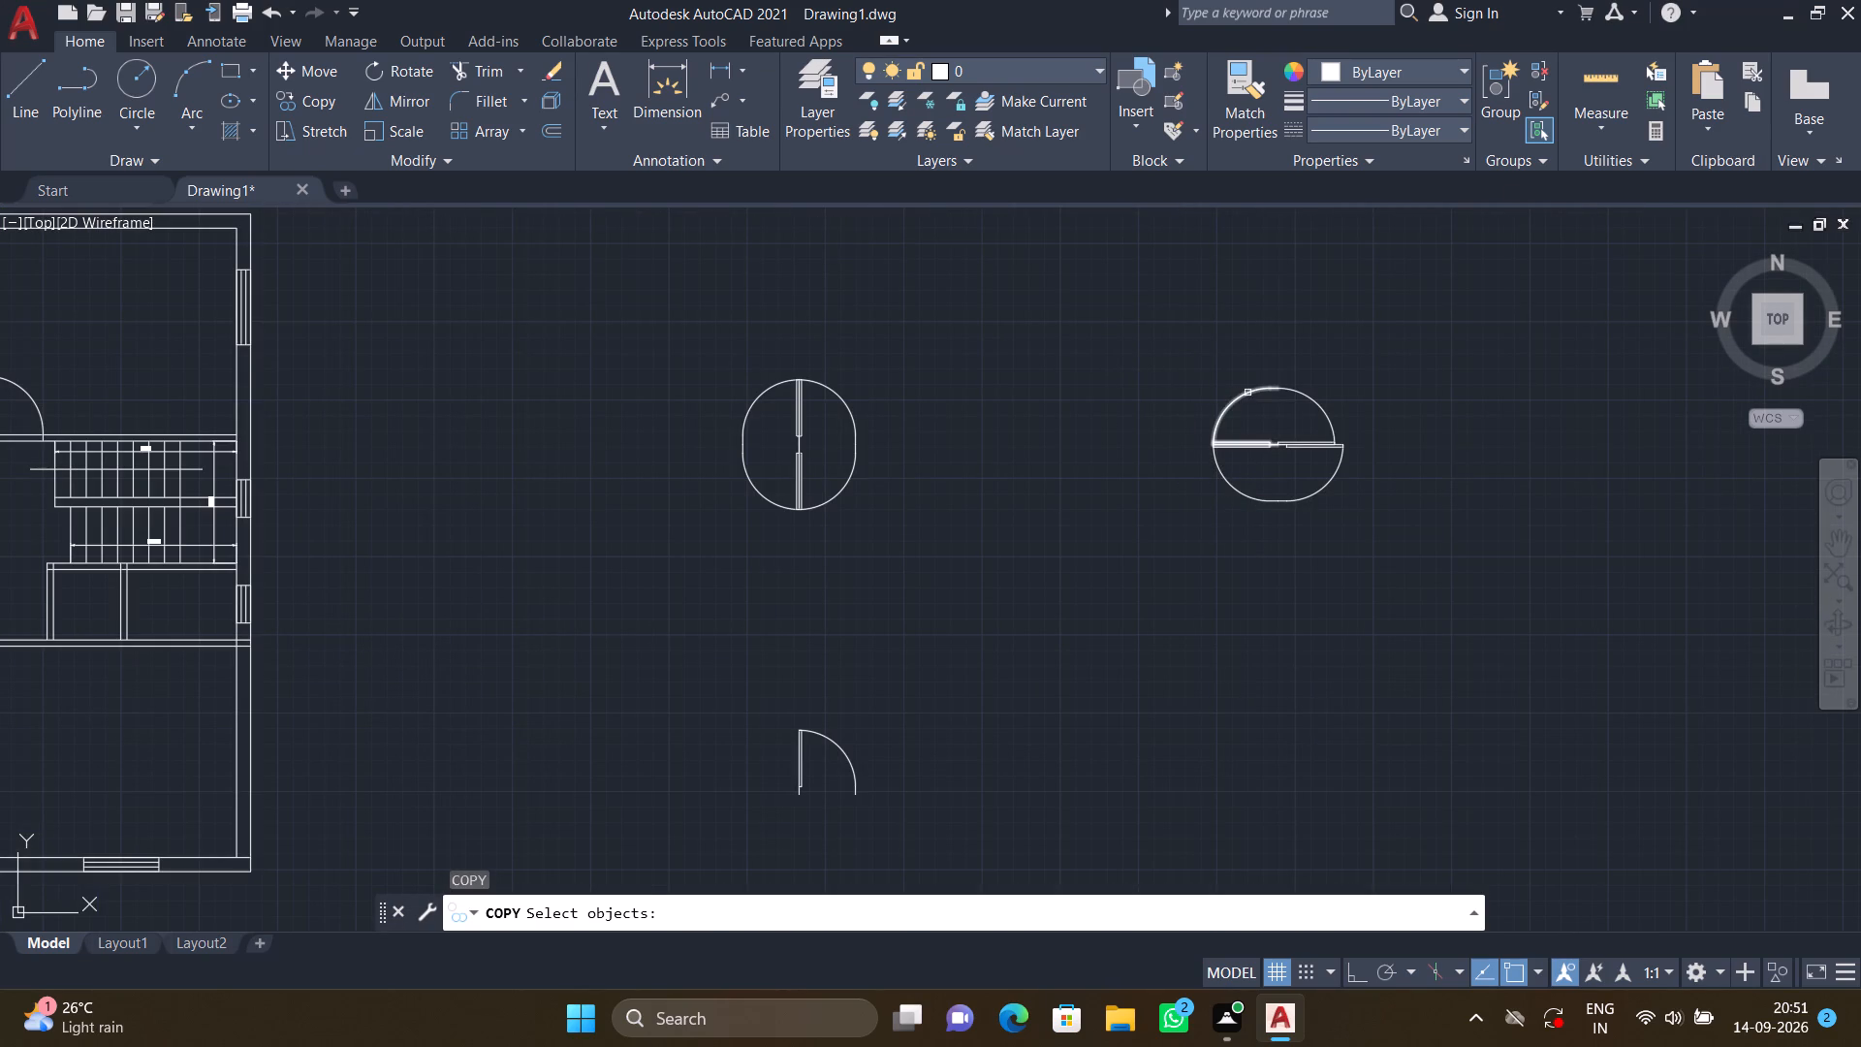
click(1247, 394)
key(Return)
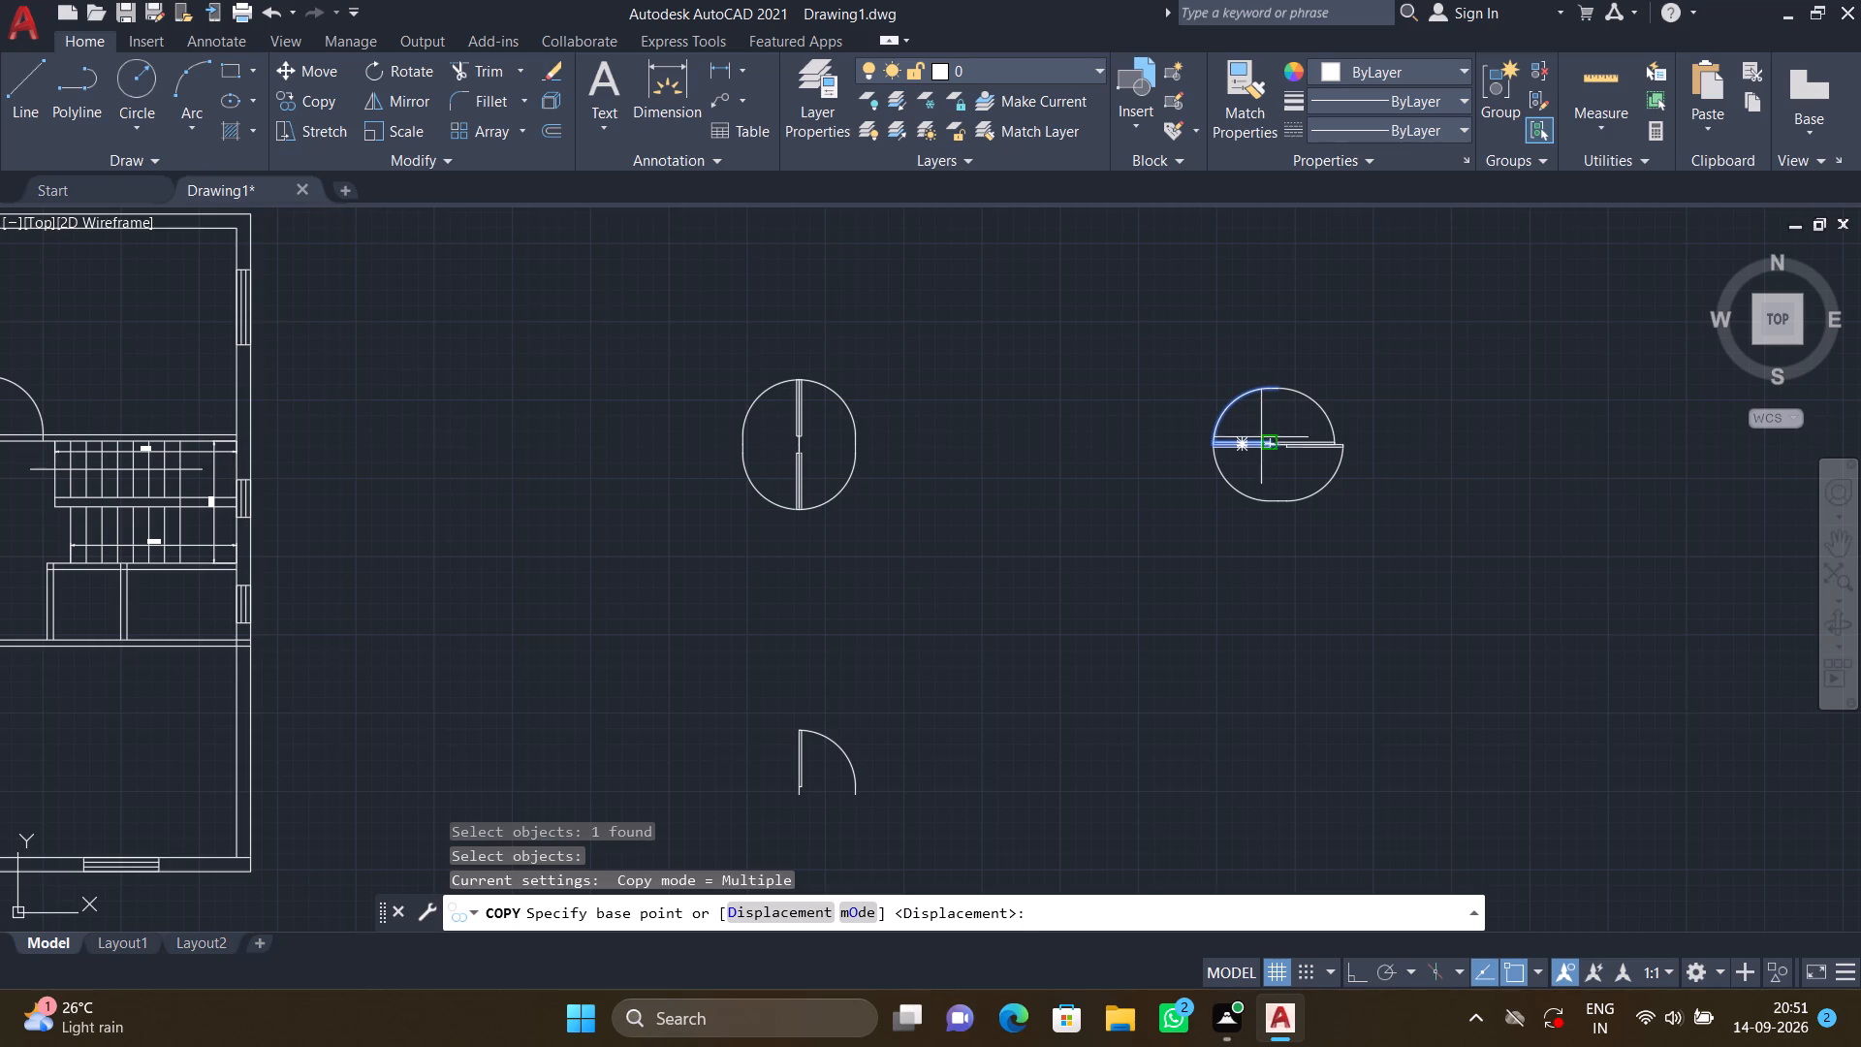
click(1268, 444)
scroll(975, 407, down, 2)
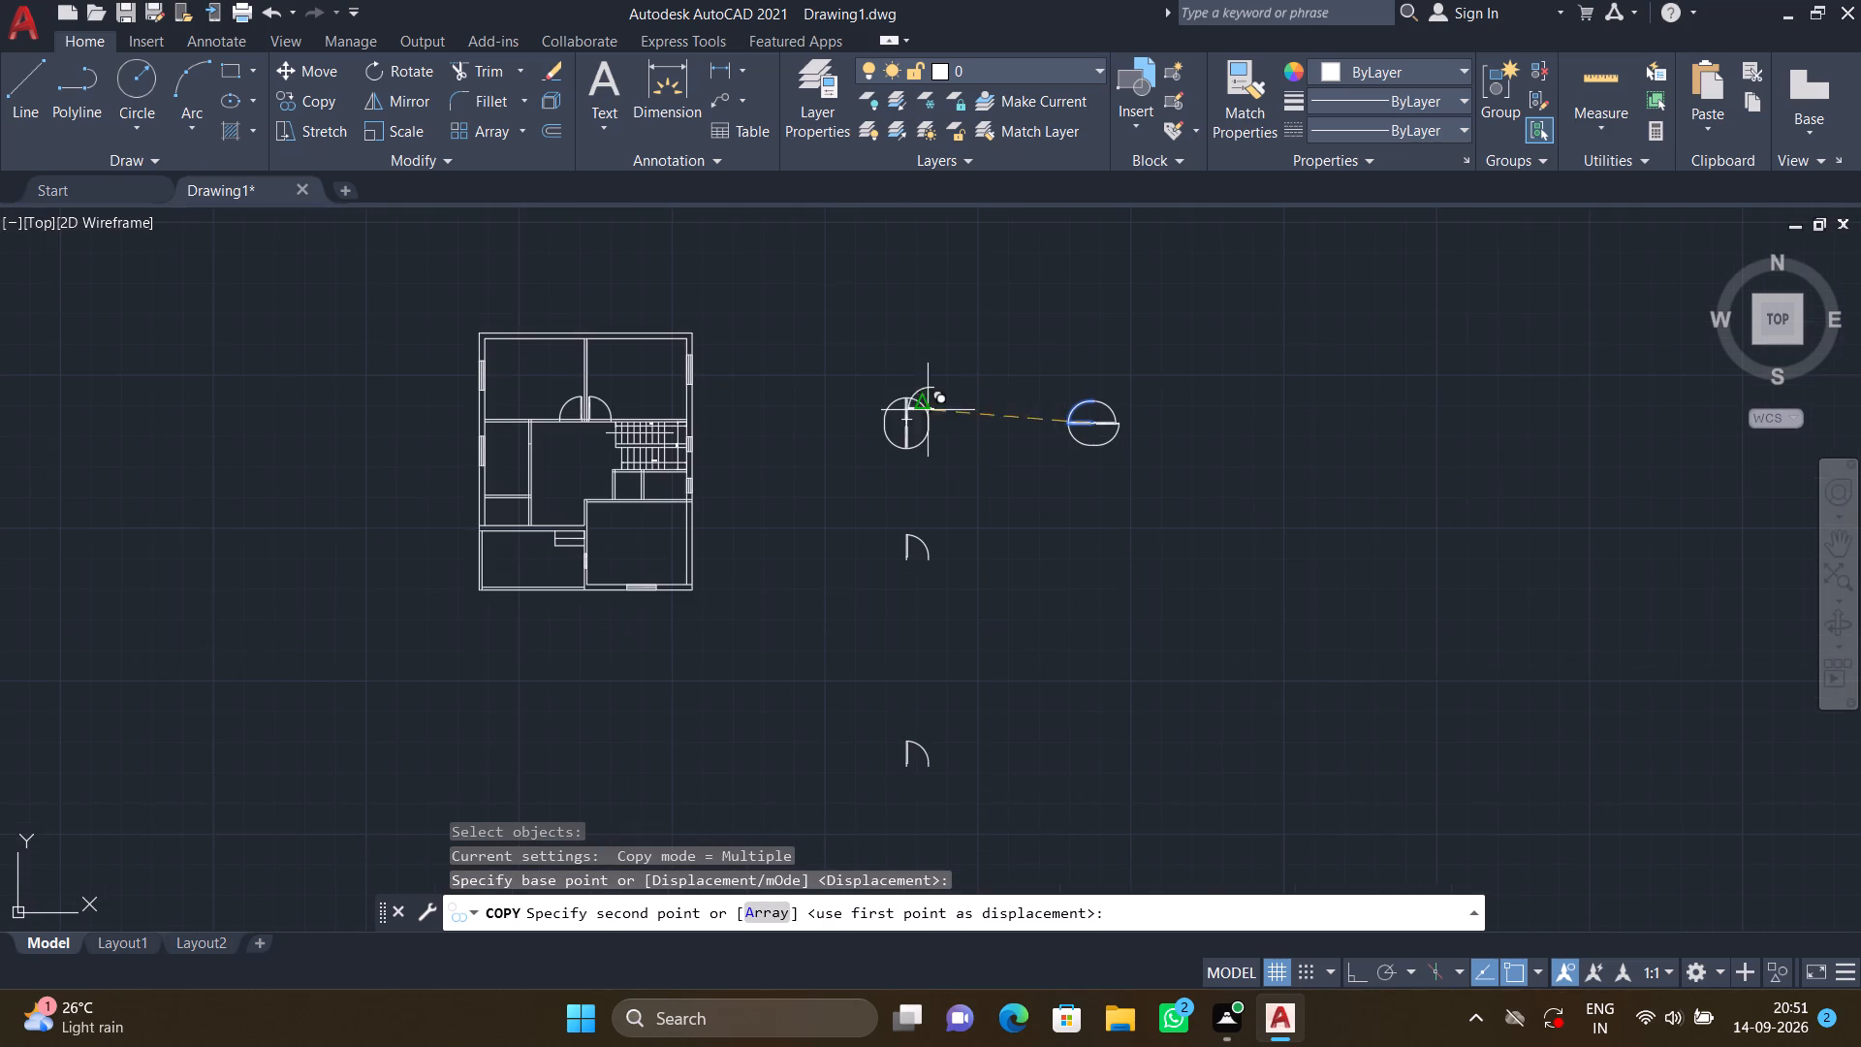
scroll(540, 478, up, 2)
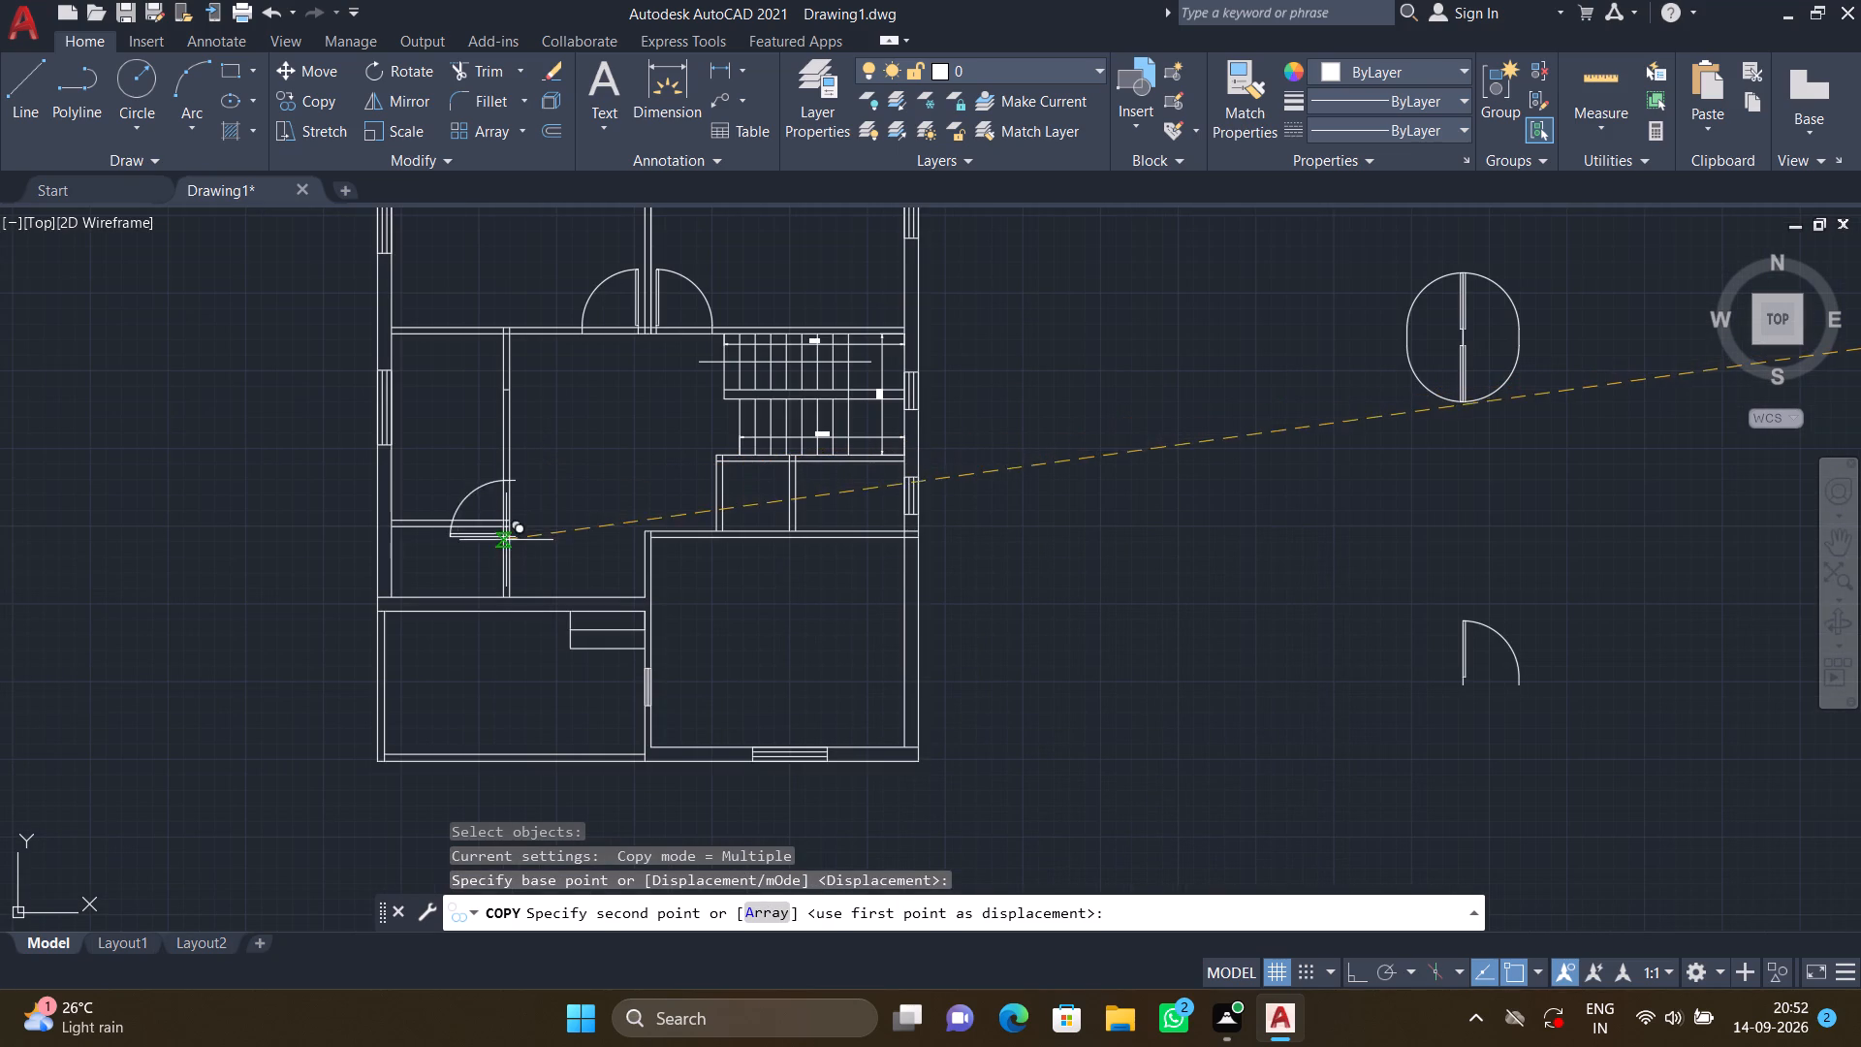
middle_drag(519, 523, 709, 505)
scroll(663, 492, up, 4)
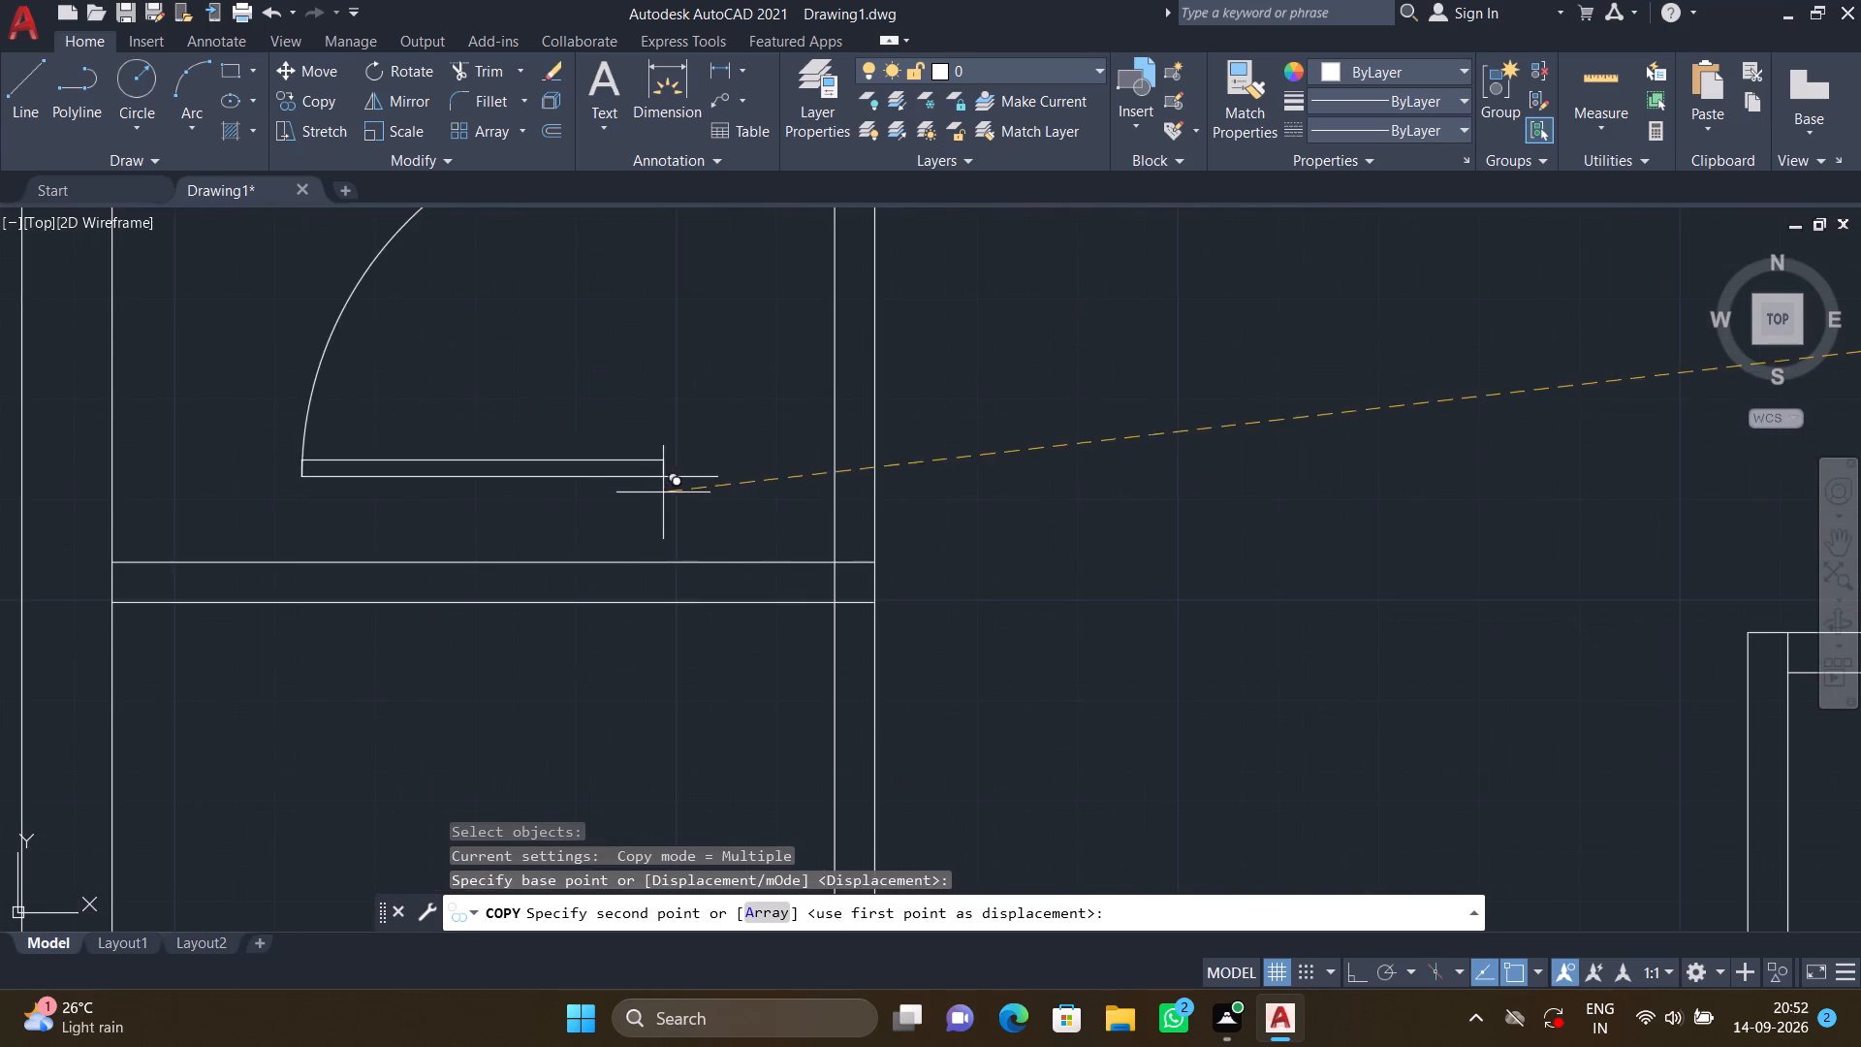
scroll(767, 557, down, 2)
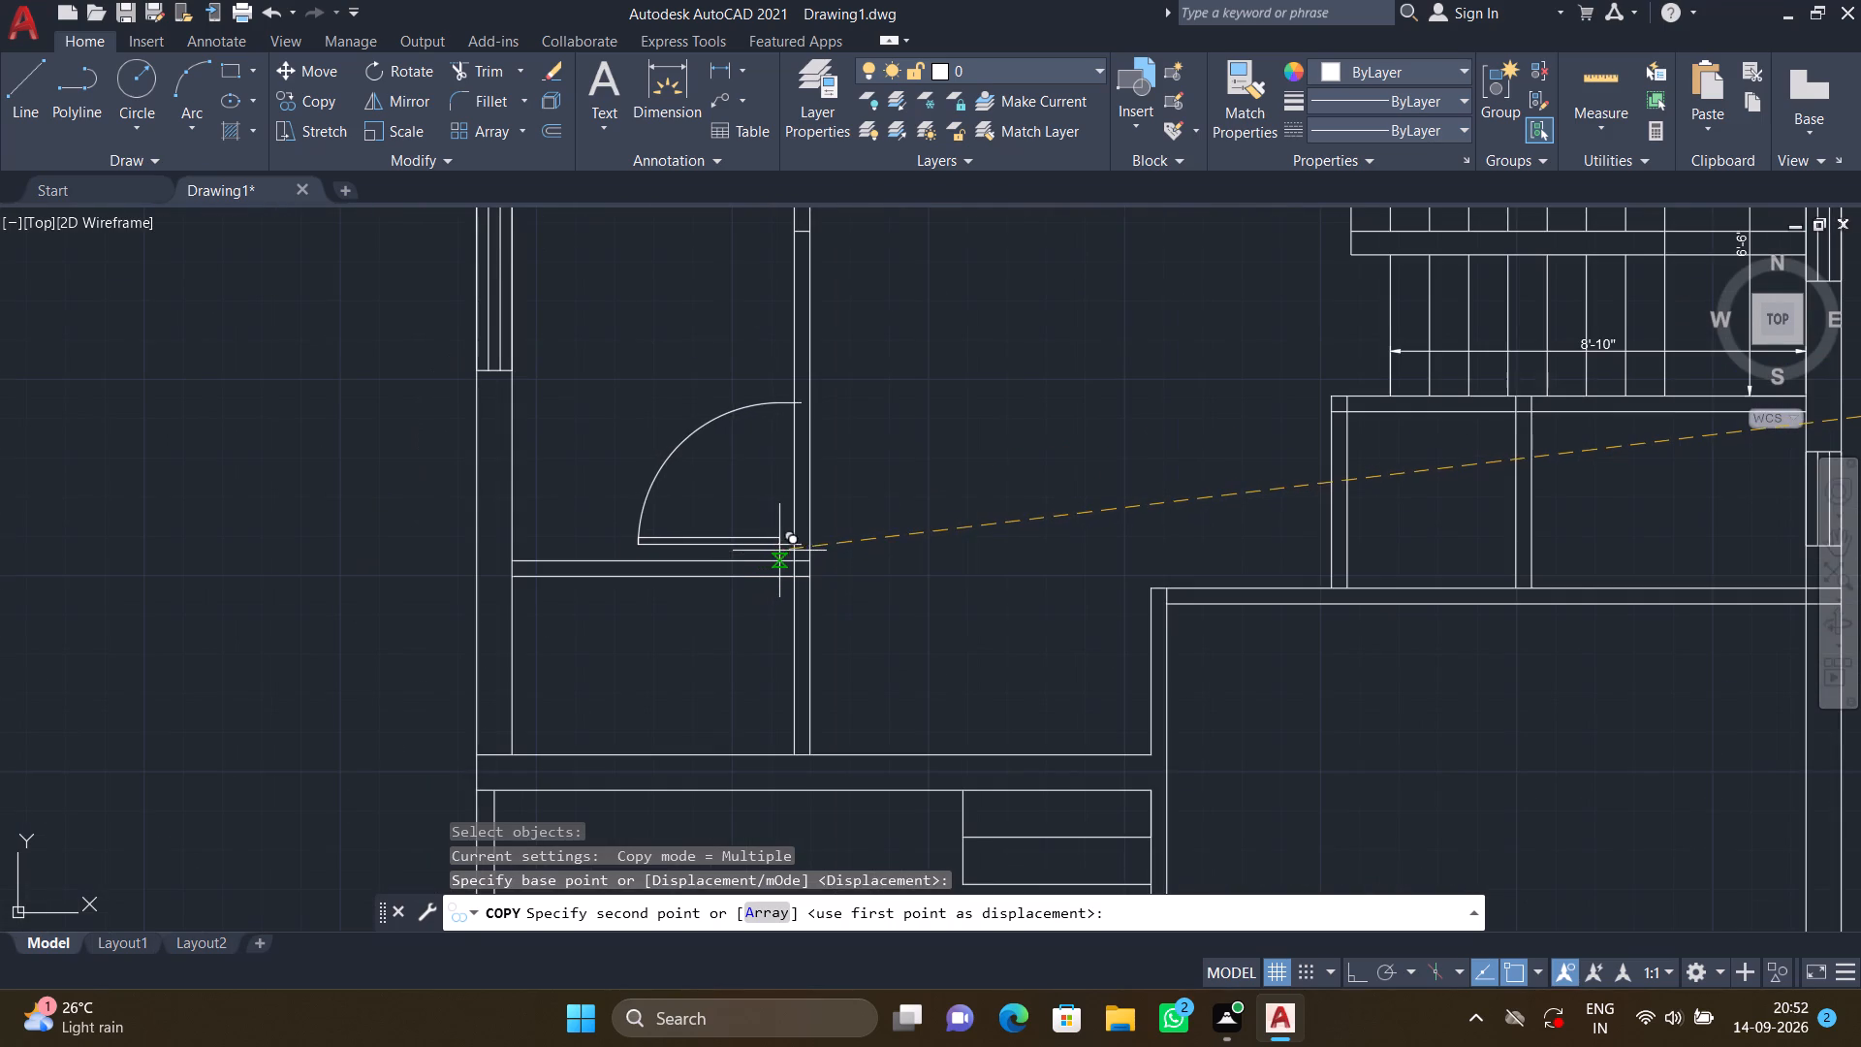
scroll(779, 551, up, 2)
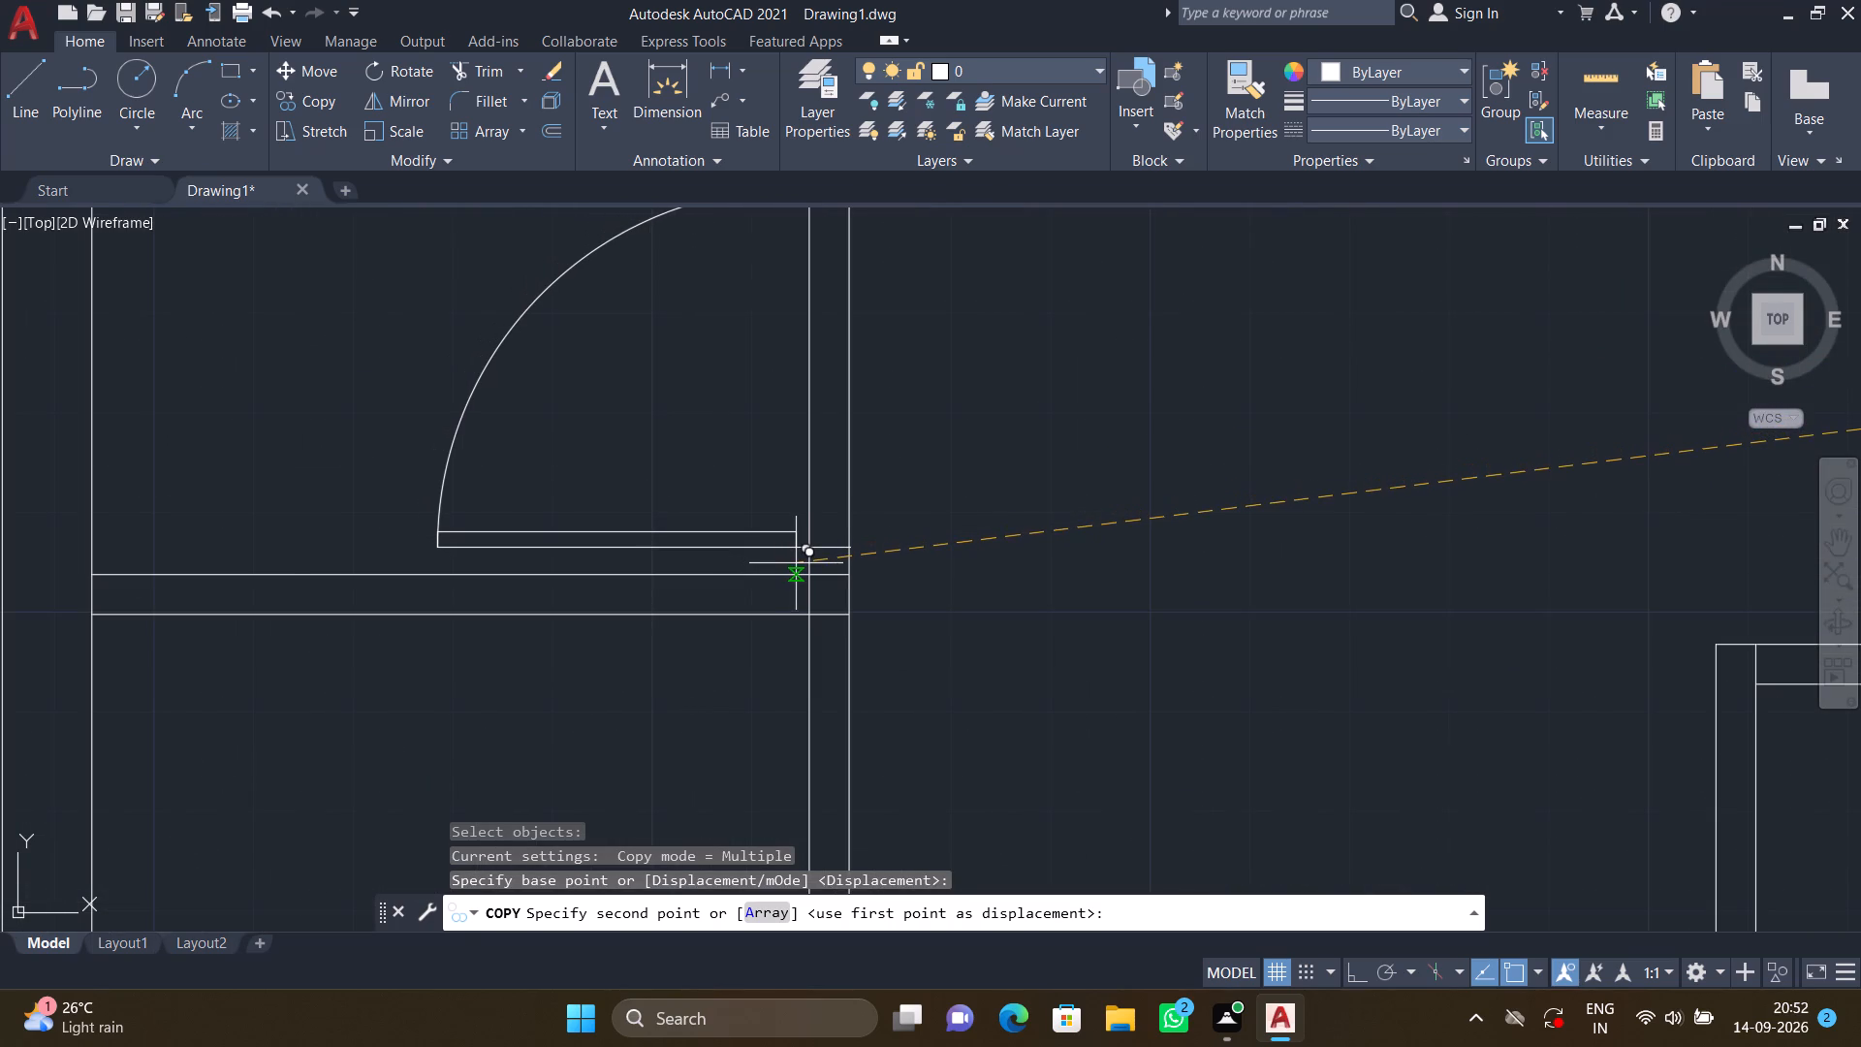
middle_drag(796, 557, 763, 682)
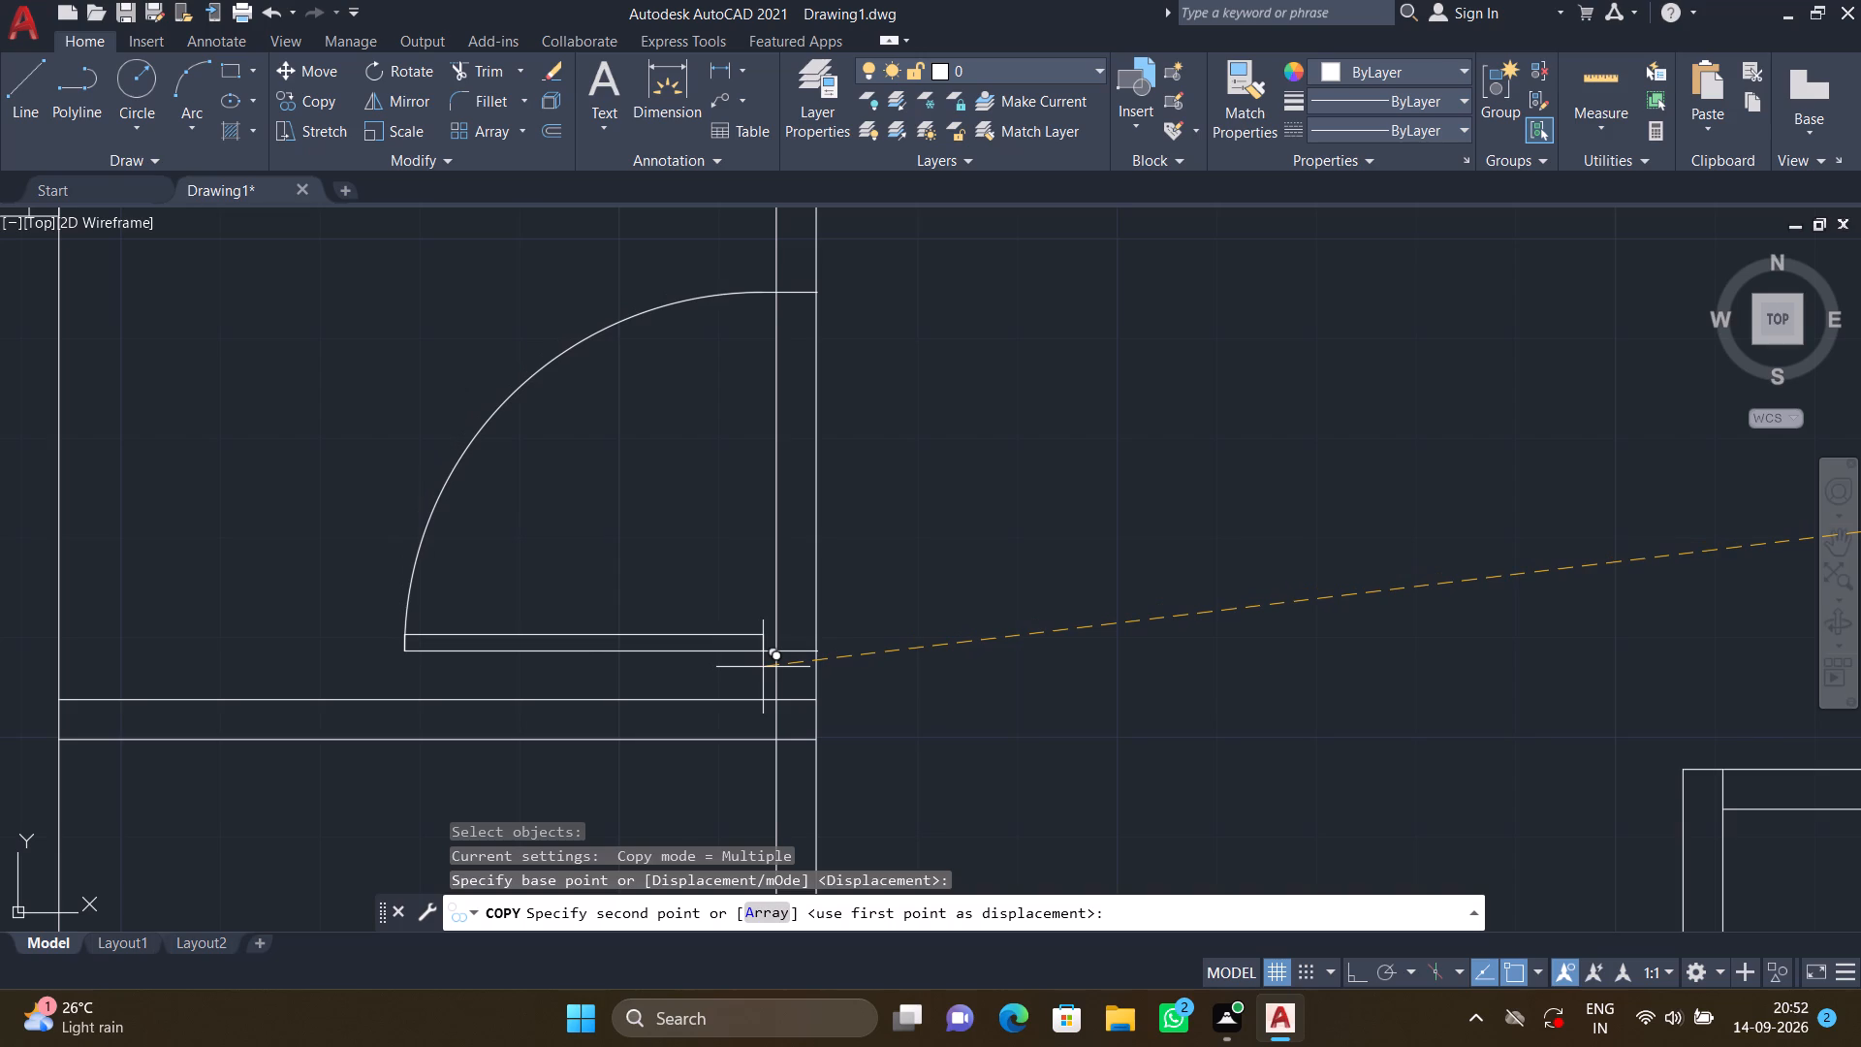
click(762, 666)
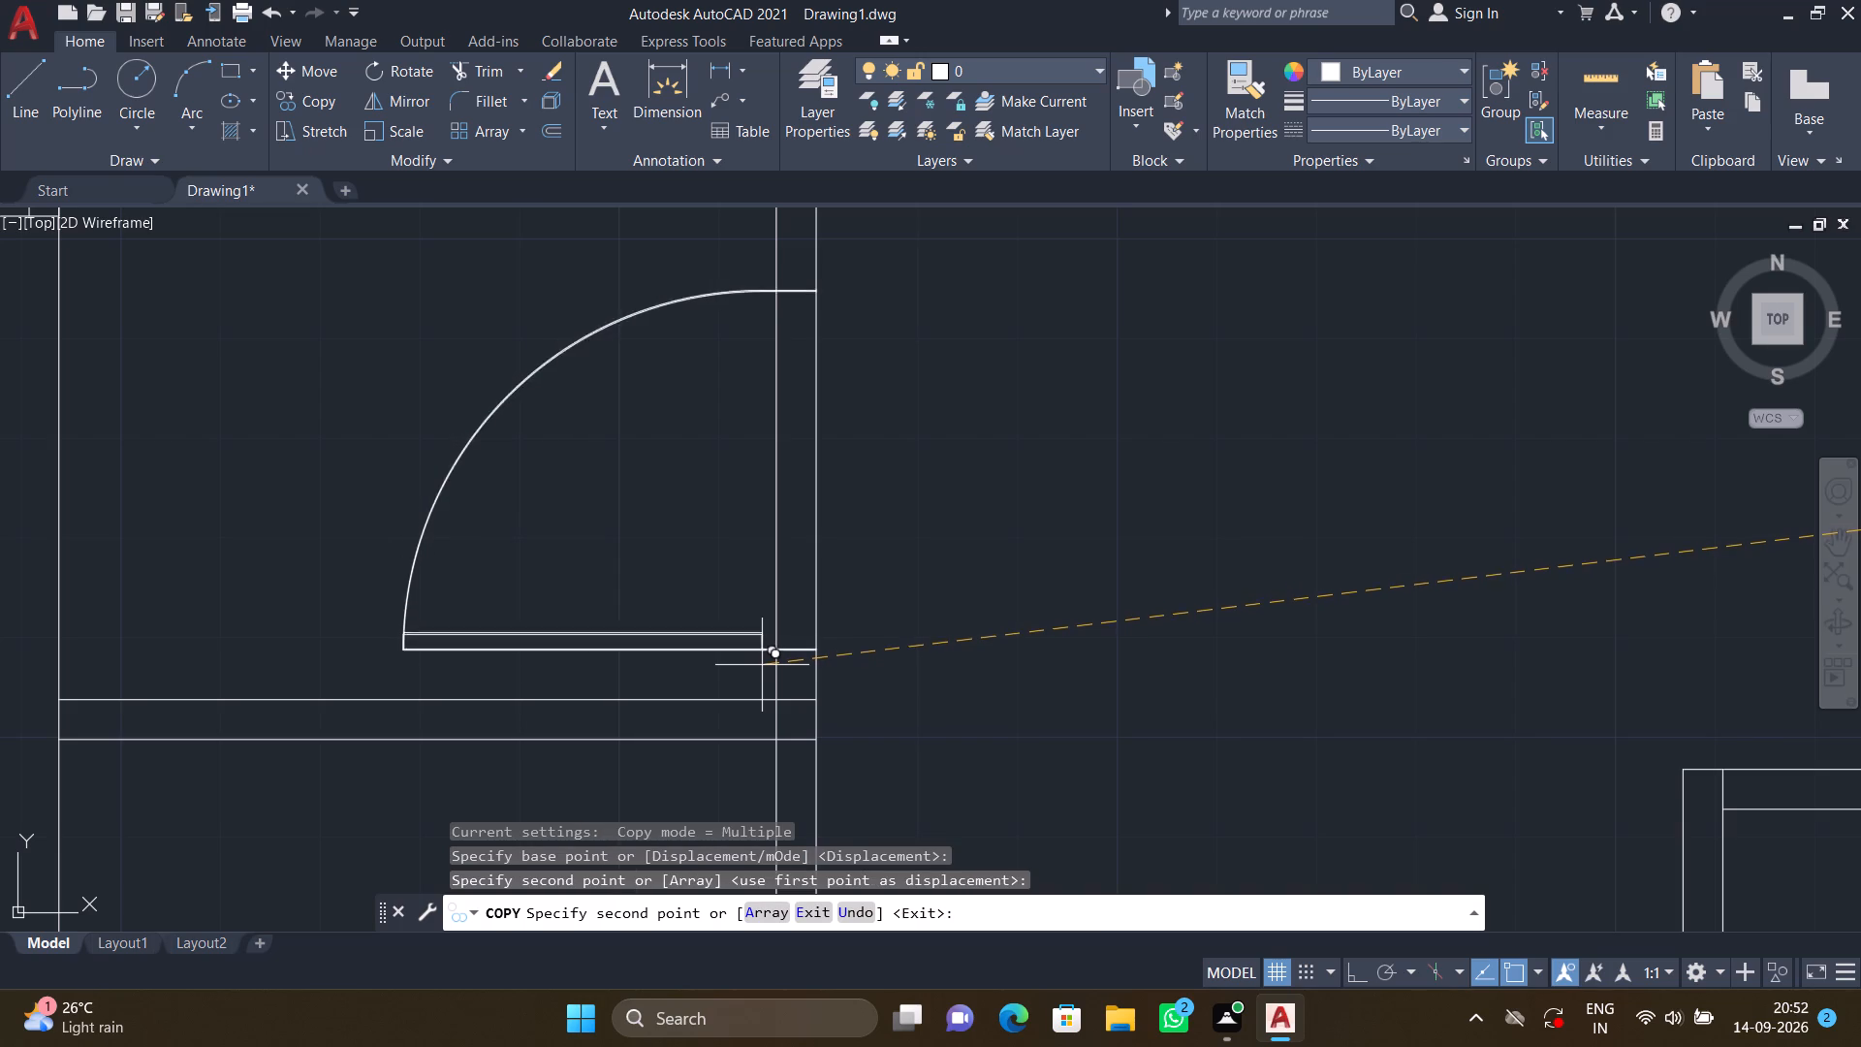
key(Return)
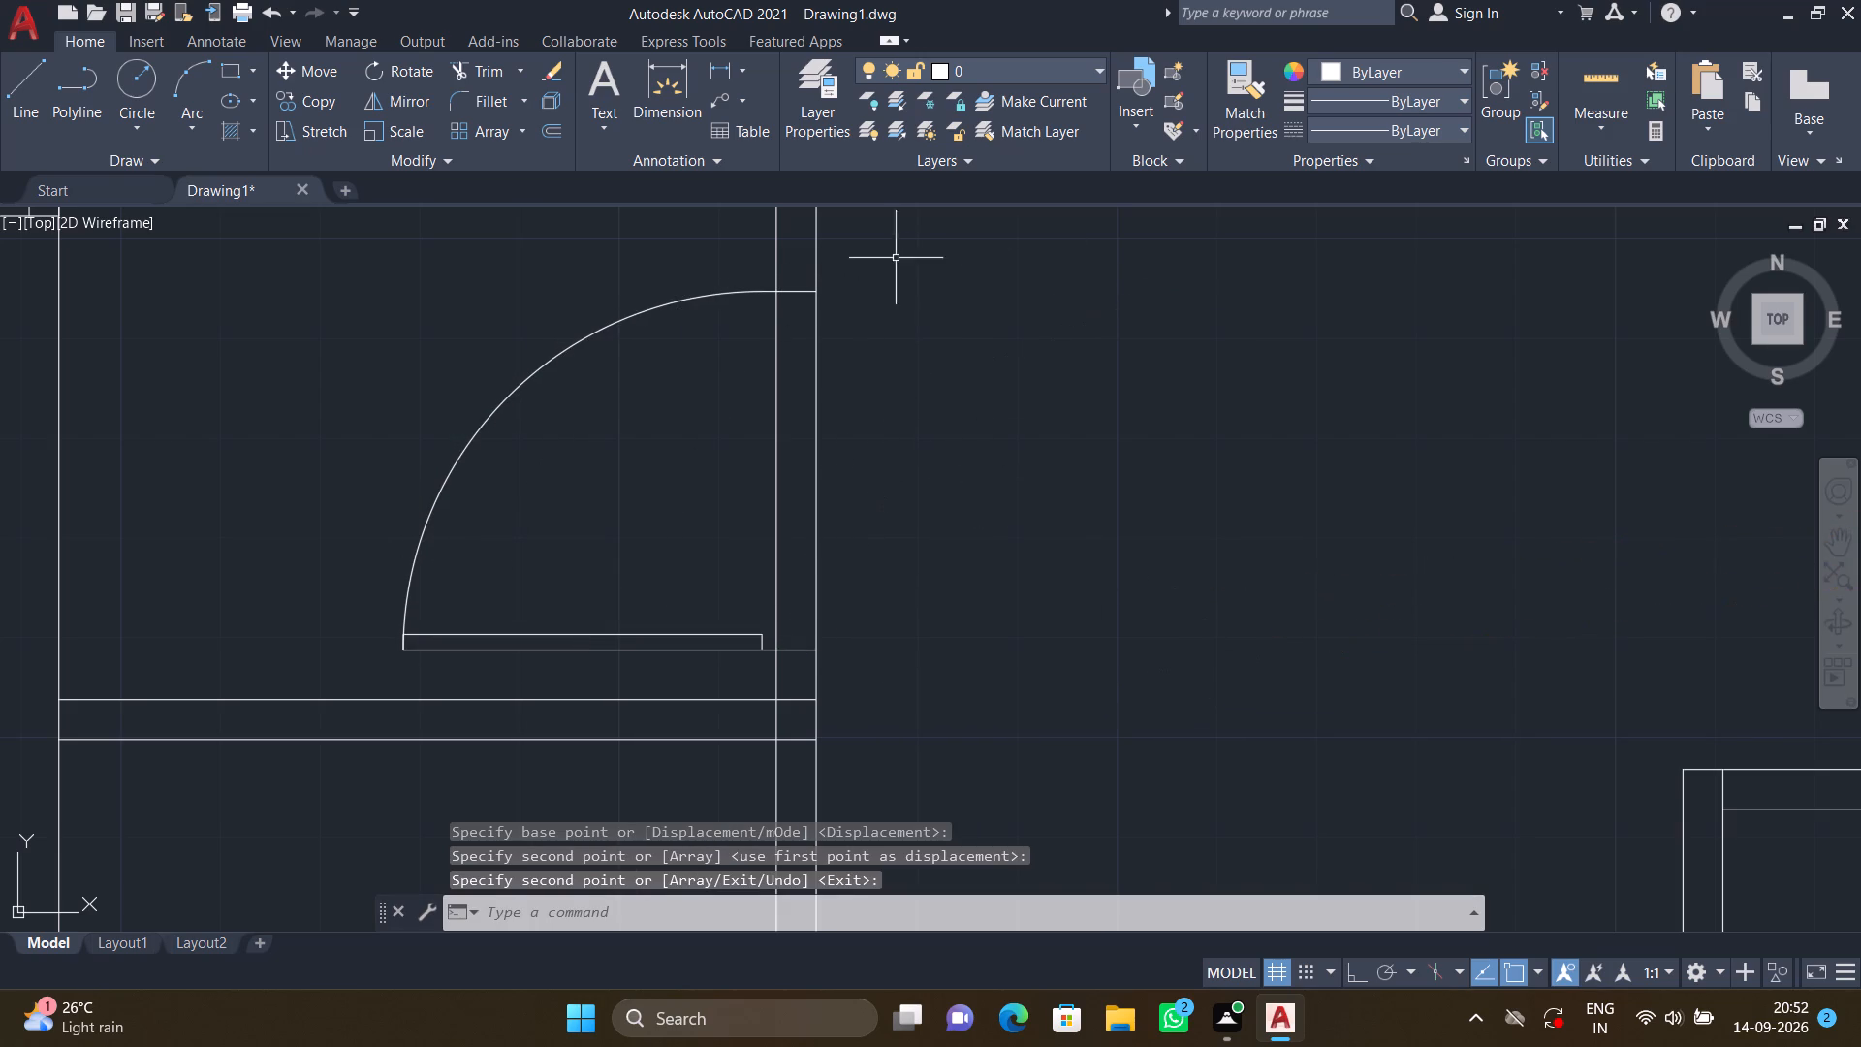
With ortho on, move the middle-left room's door east by its arc-side jamb endpoint onto the outer line of the wall.
scroll(791, 281, up, 4)
scroll(890, 321, up, 2)
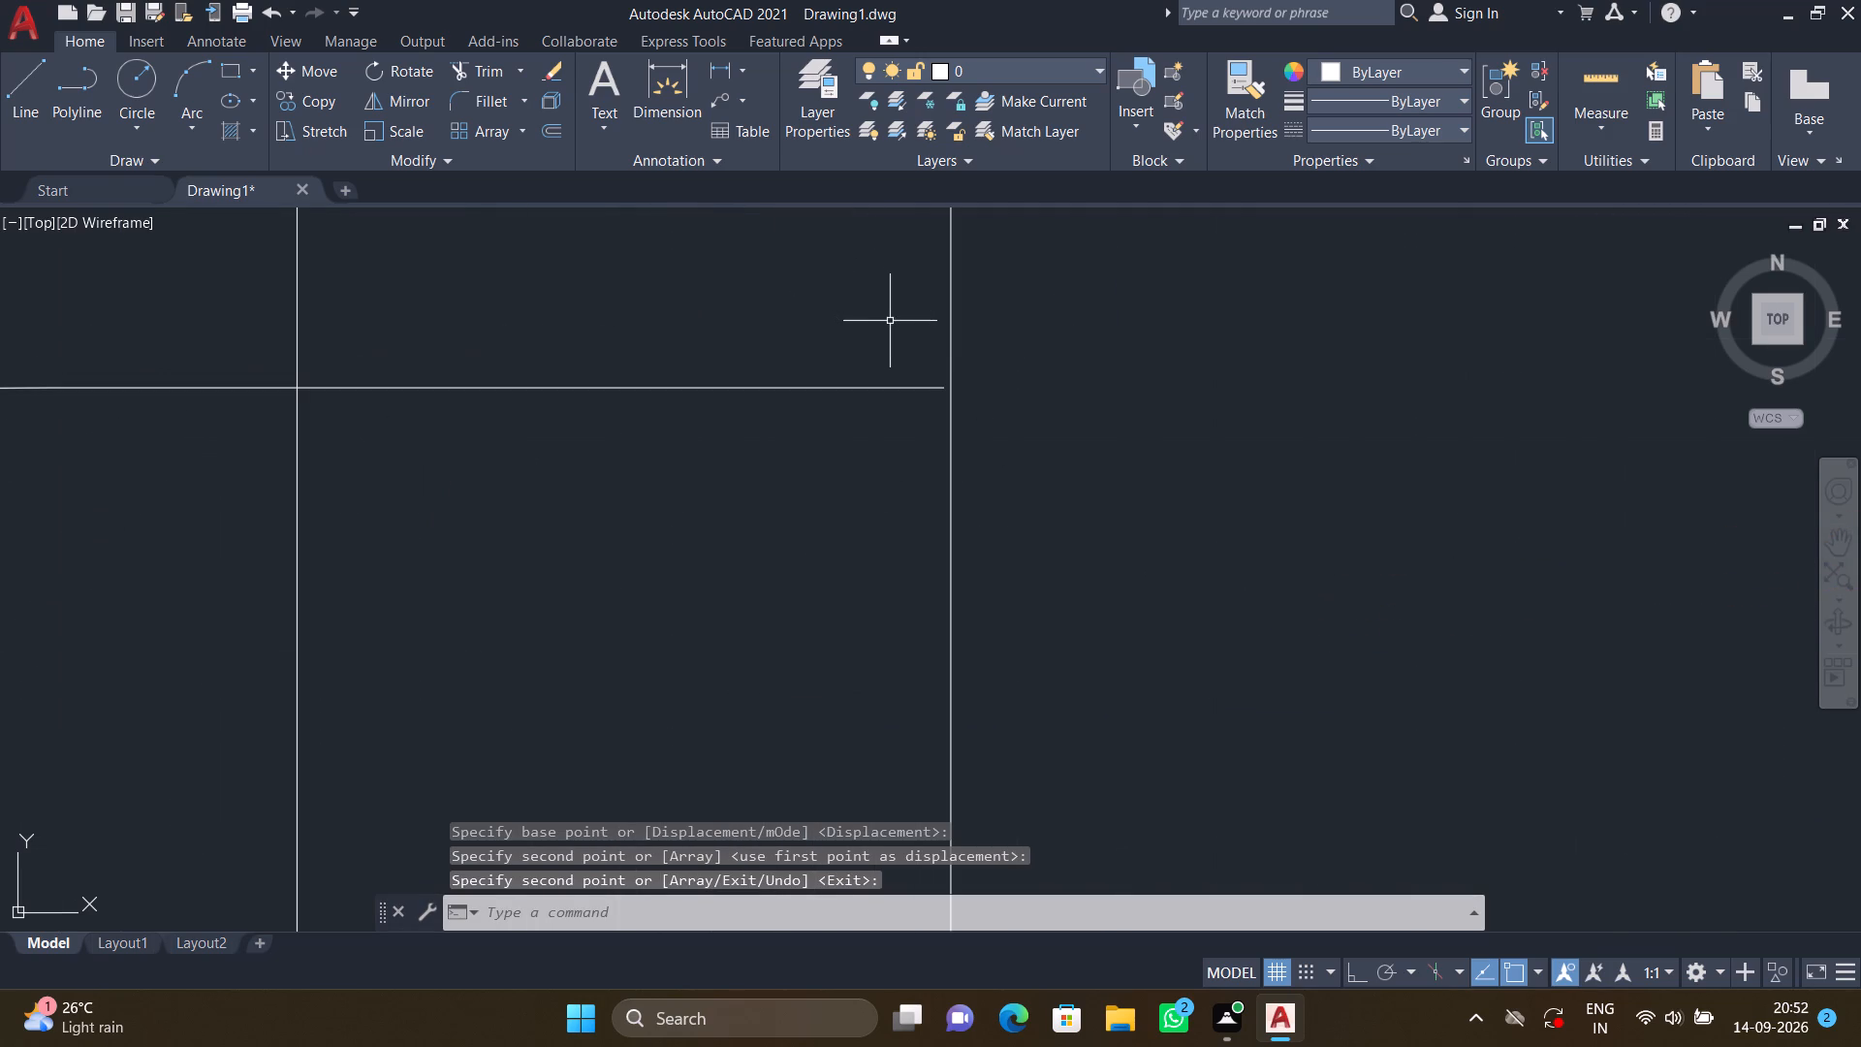
key(m)
key(Return)
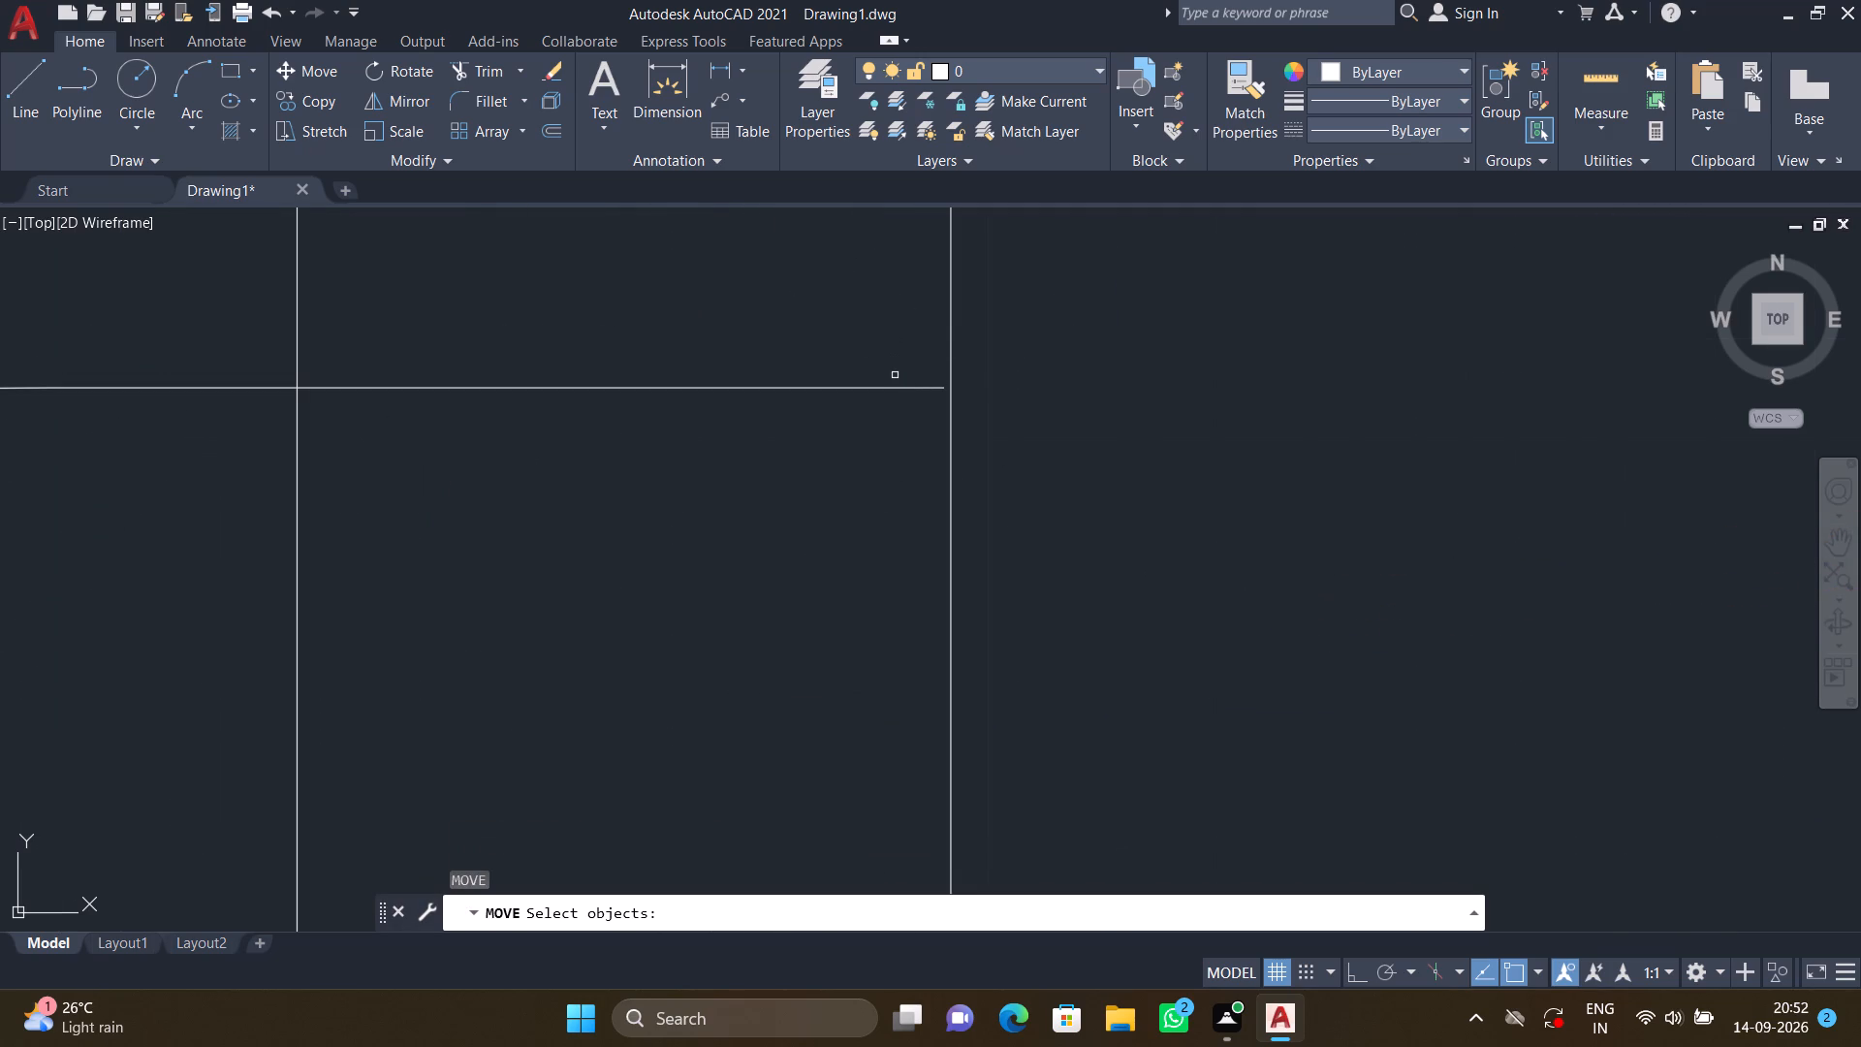
click(897, 387)
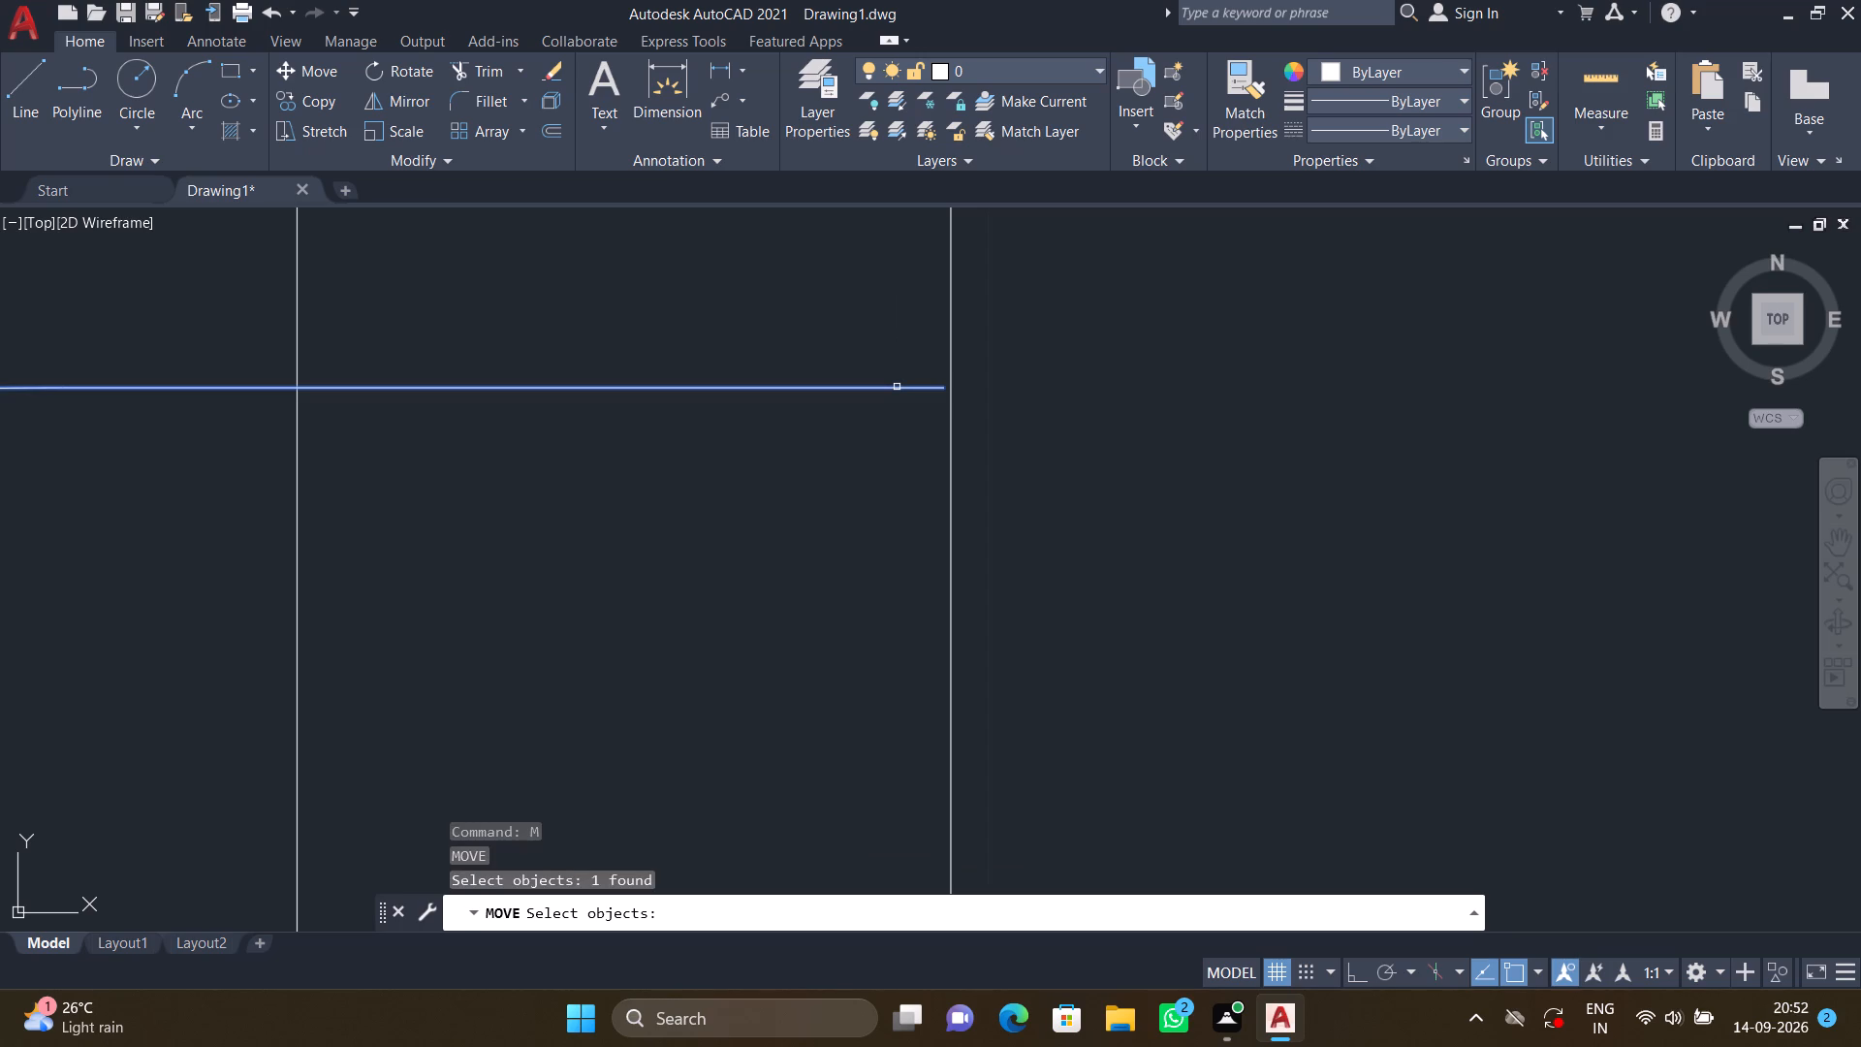
key(F8)
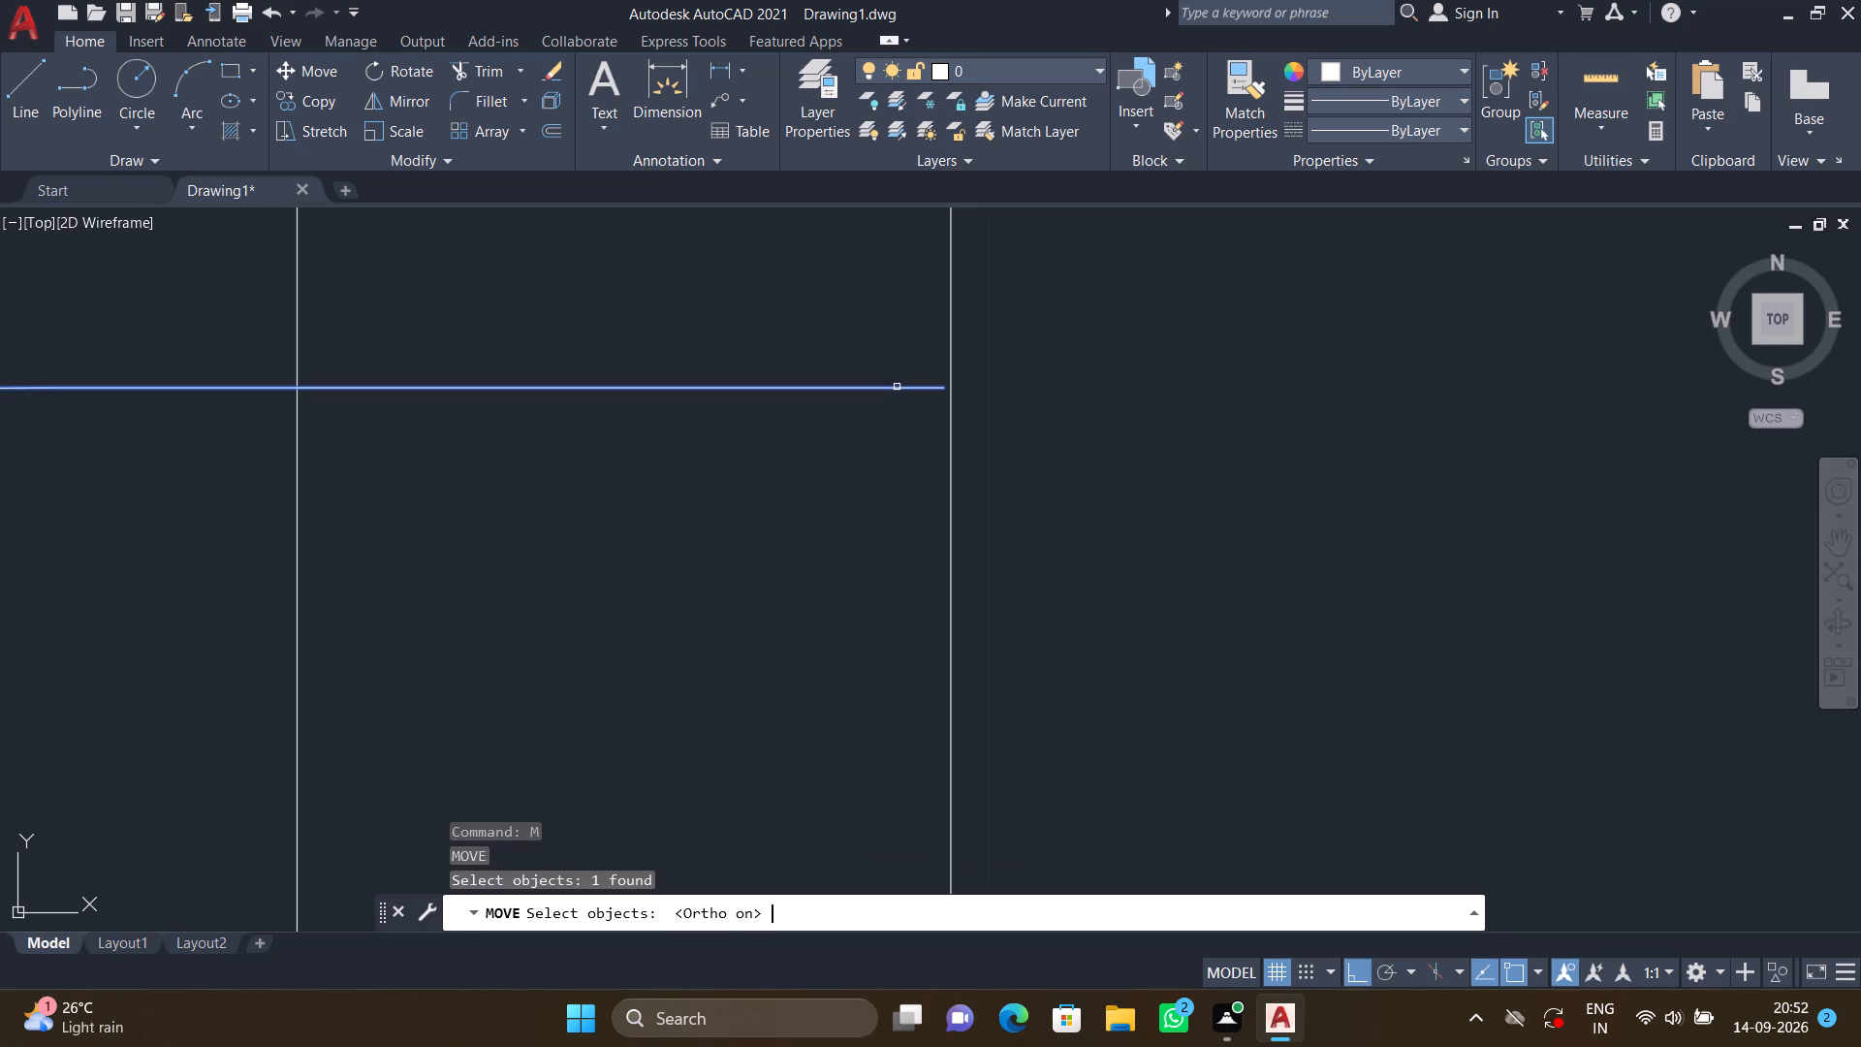
key(Return)
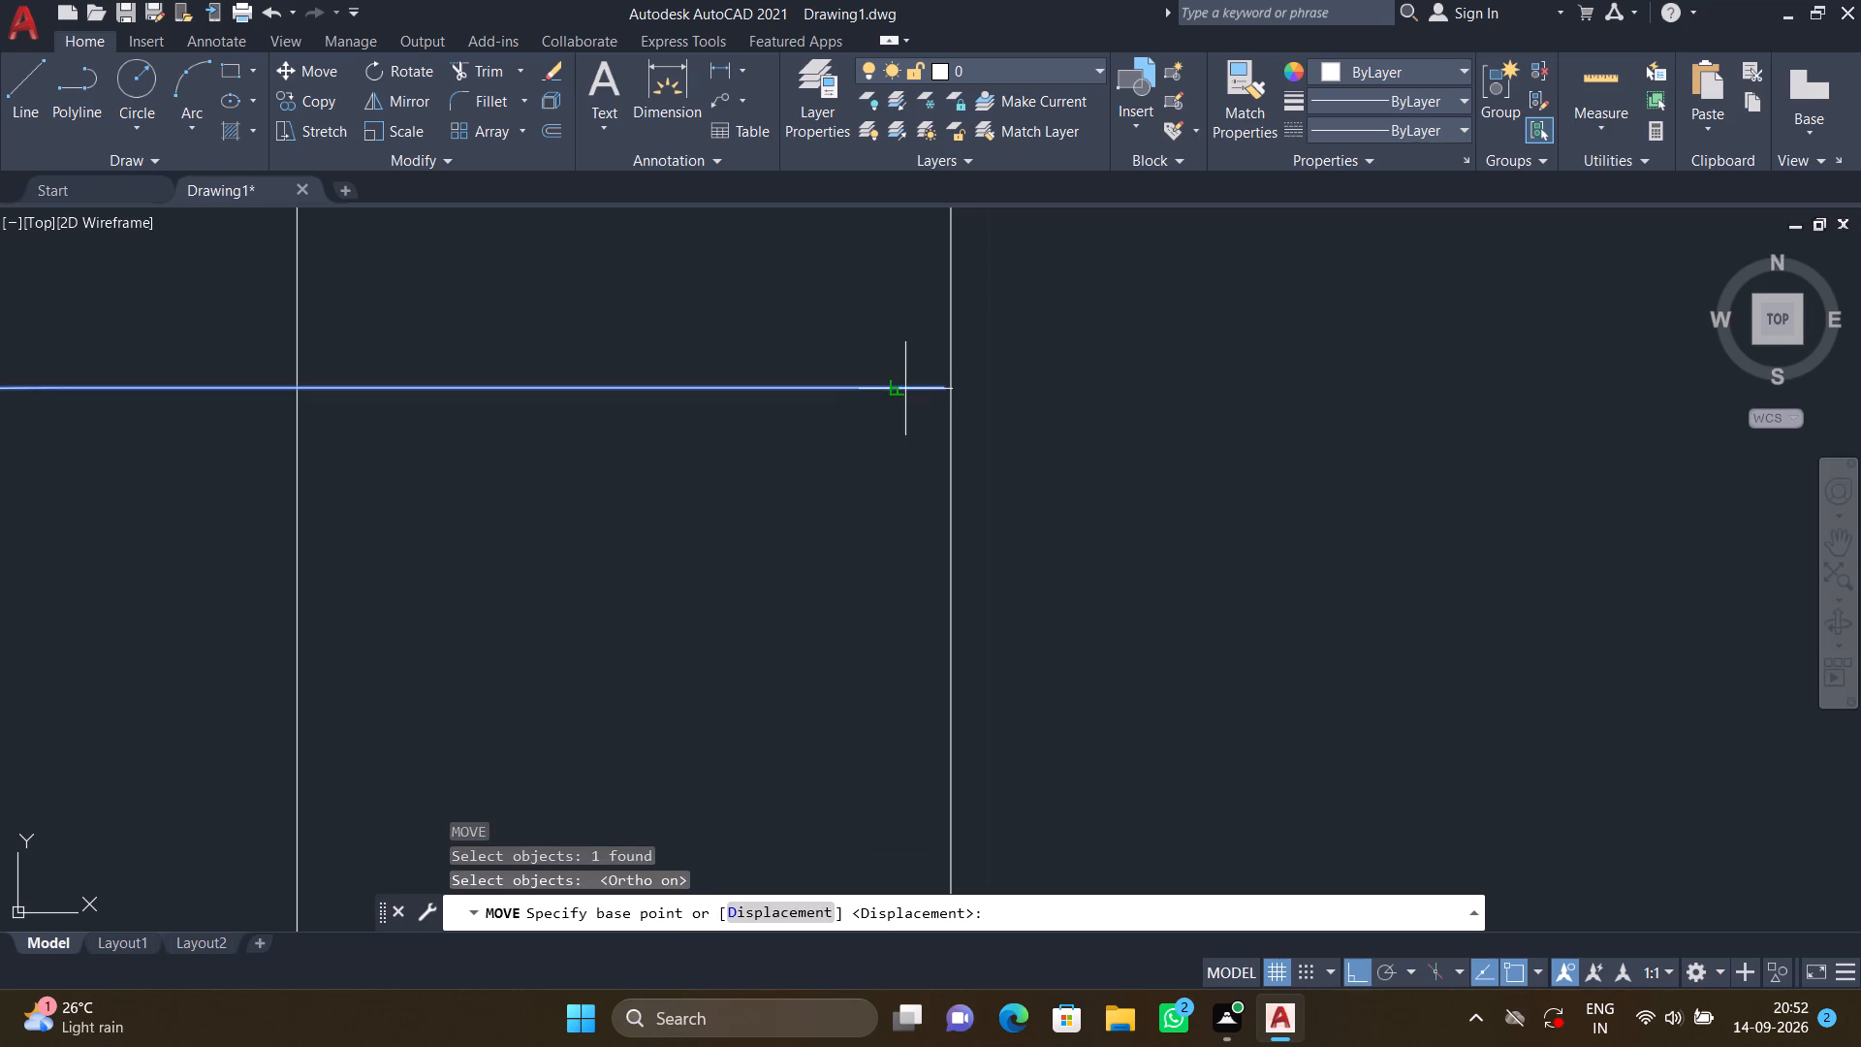
scroll(967, 388, up, 4)
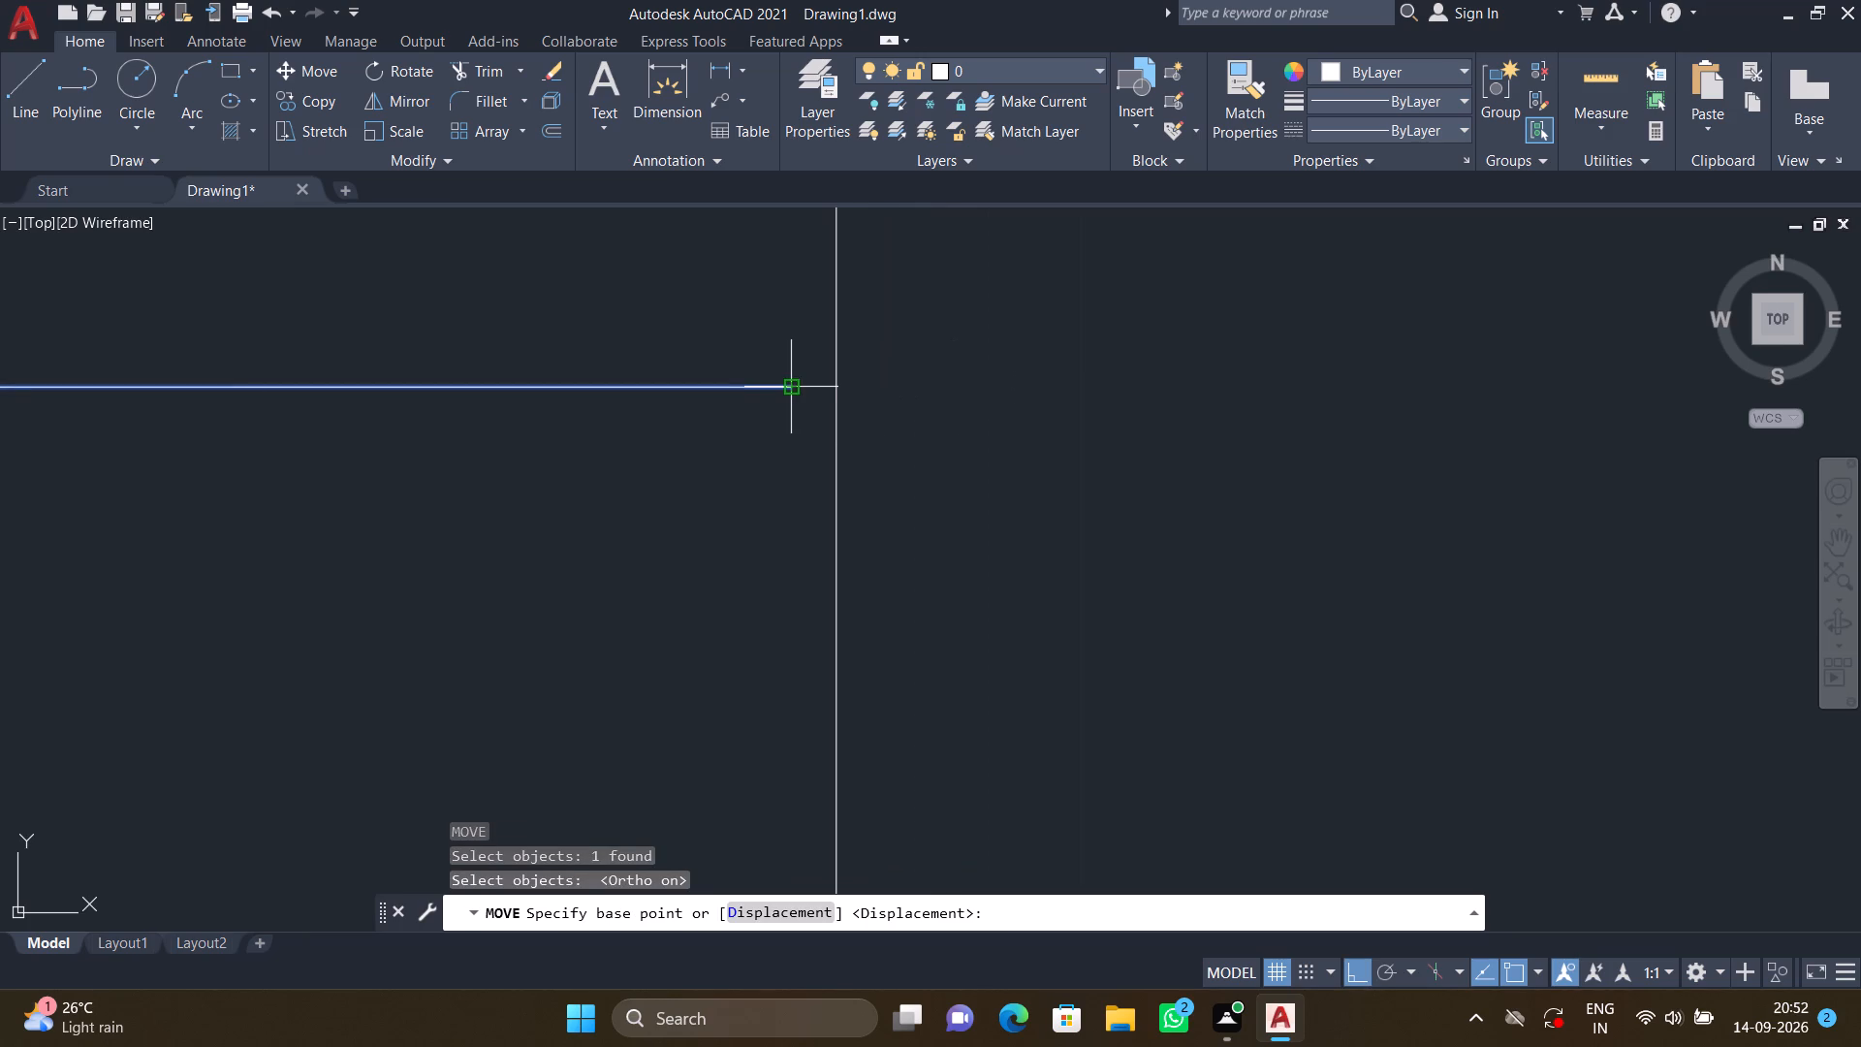
click(788, 388)
click(831, 393)
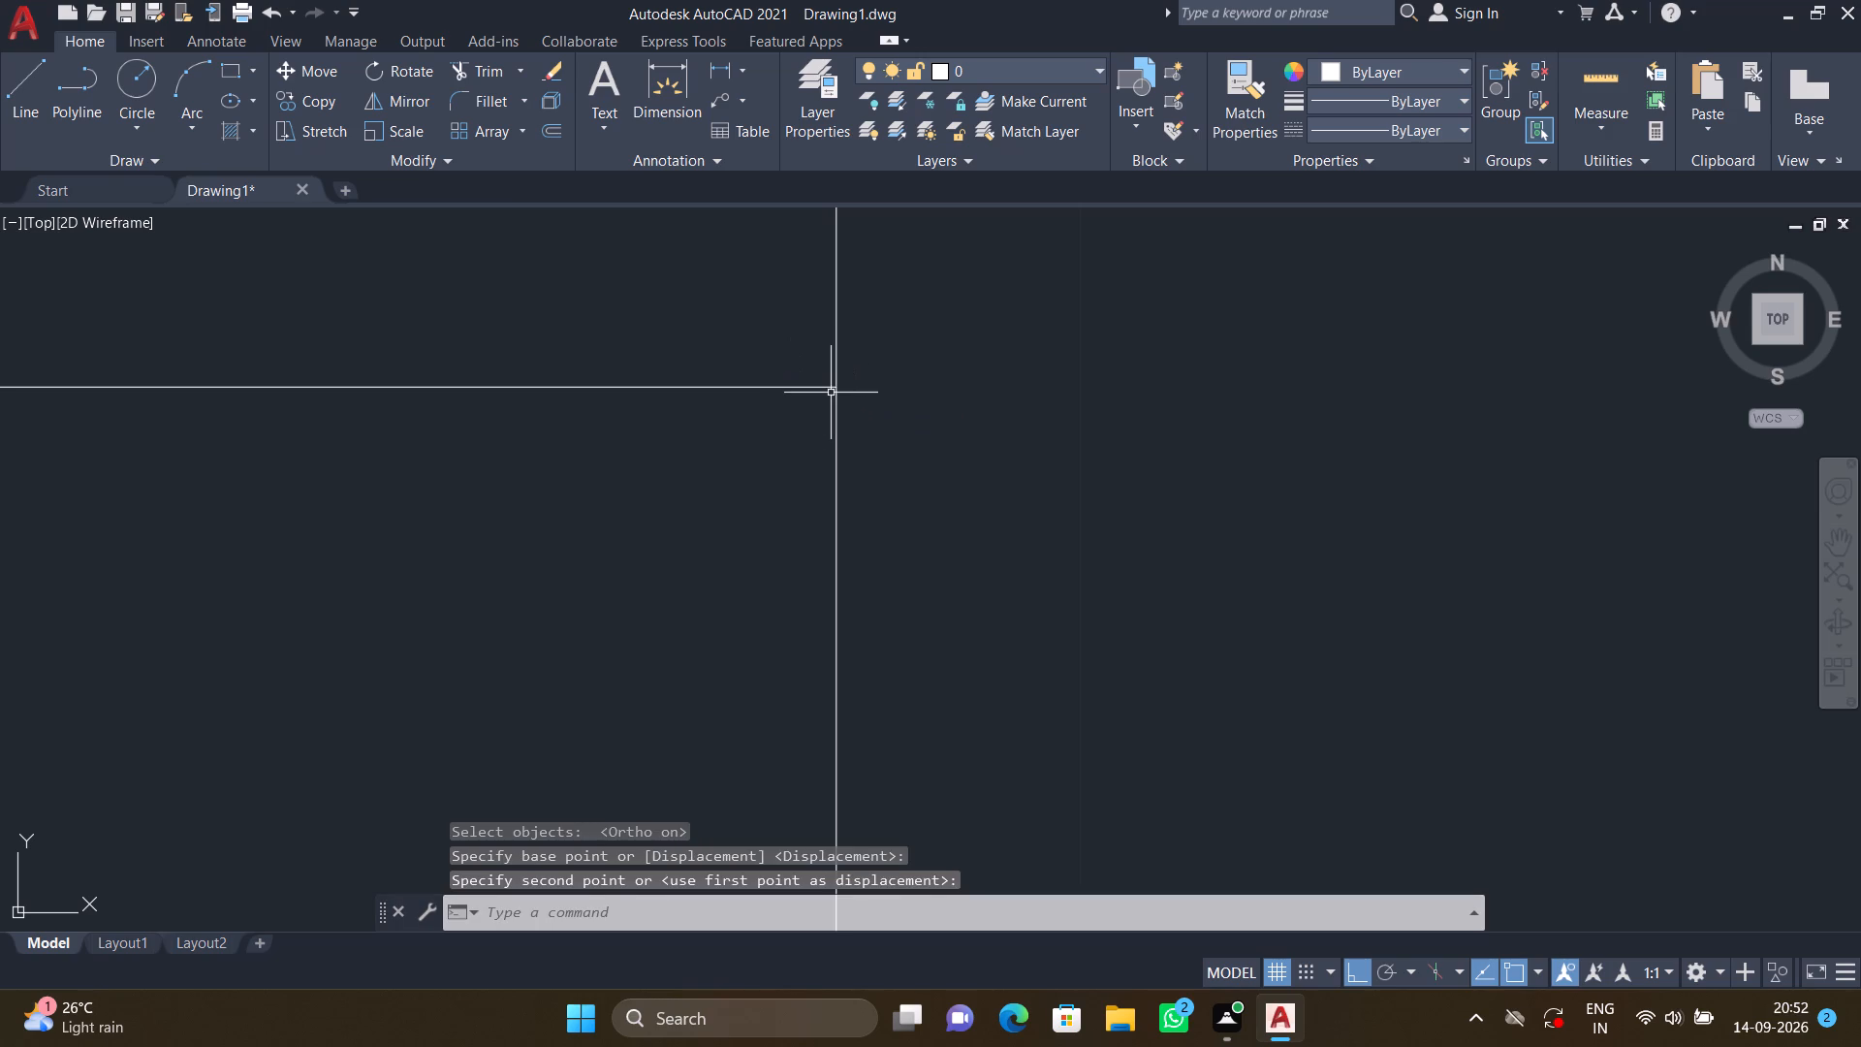
Copy the lower-left door of the horizontal four-door group into the small lower-left room's east wall, just below the partition.
scroll(860, 398, down, 11)
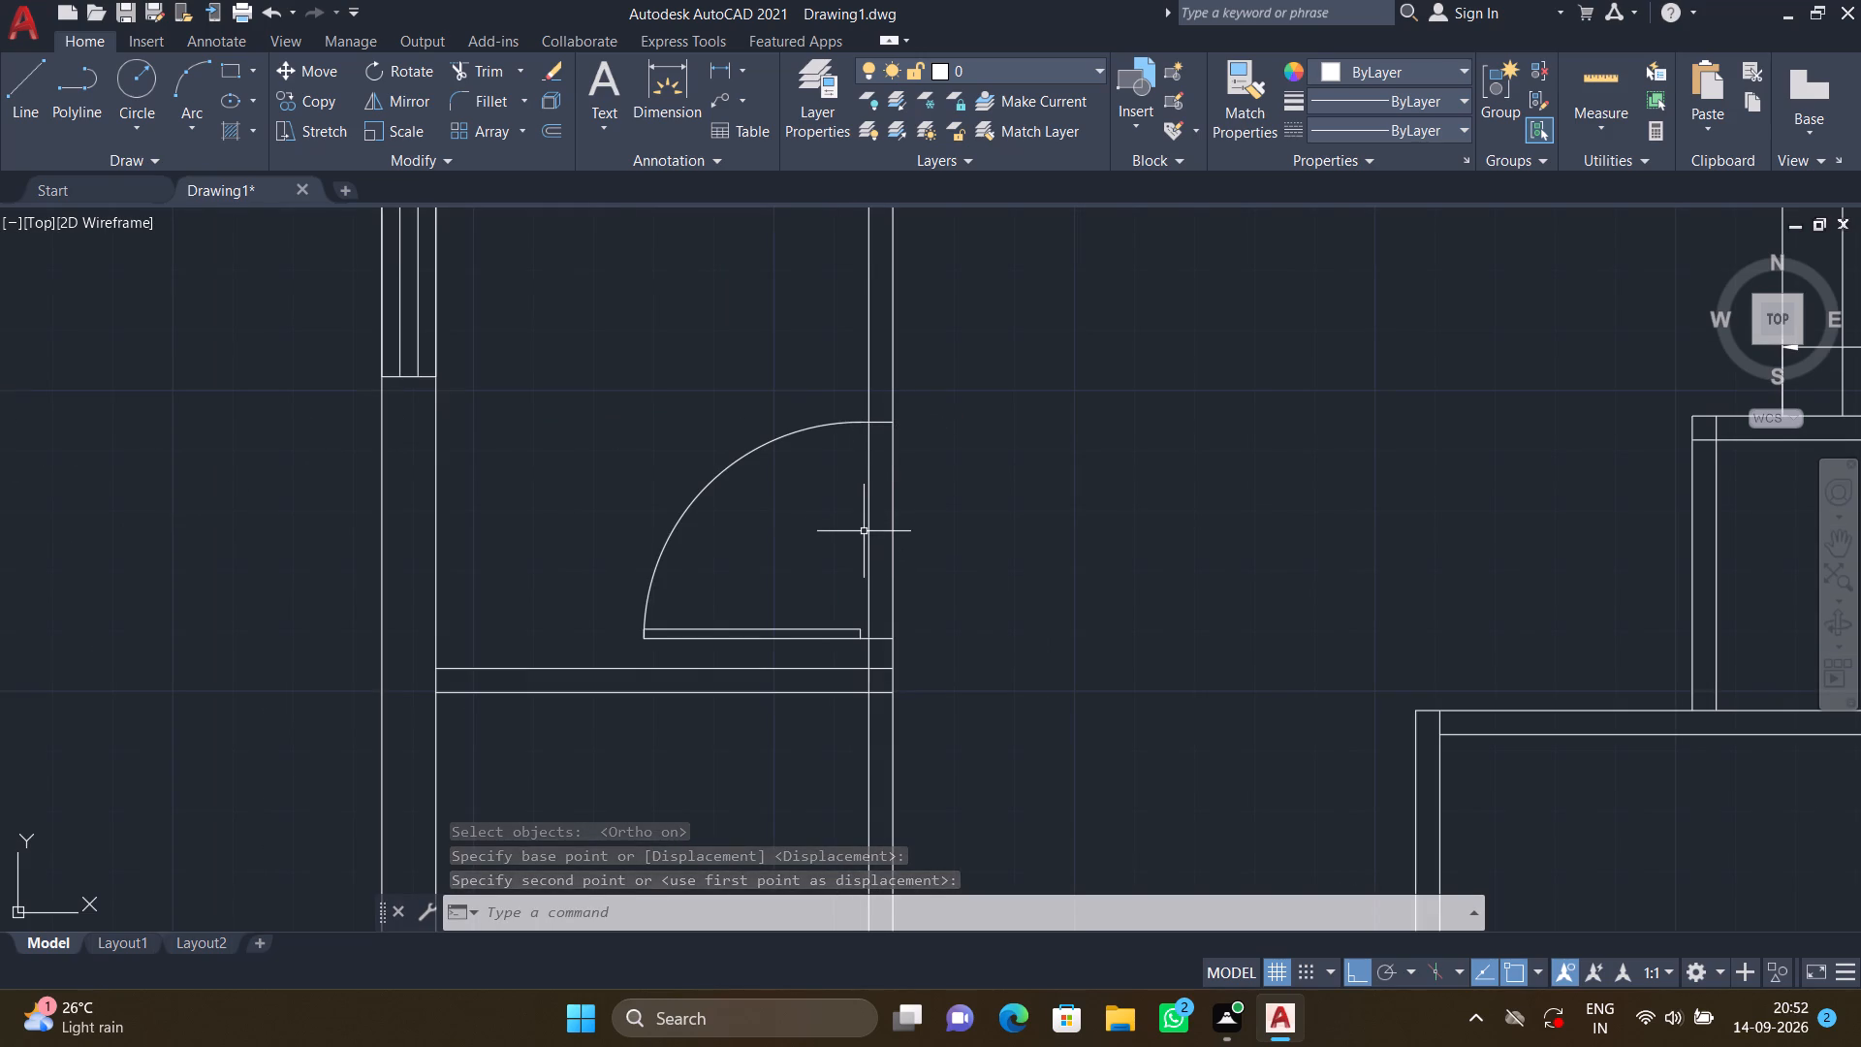
scroll(871, 545, down, 1)
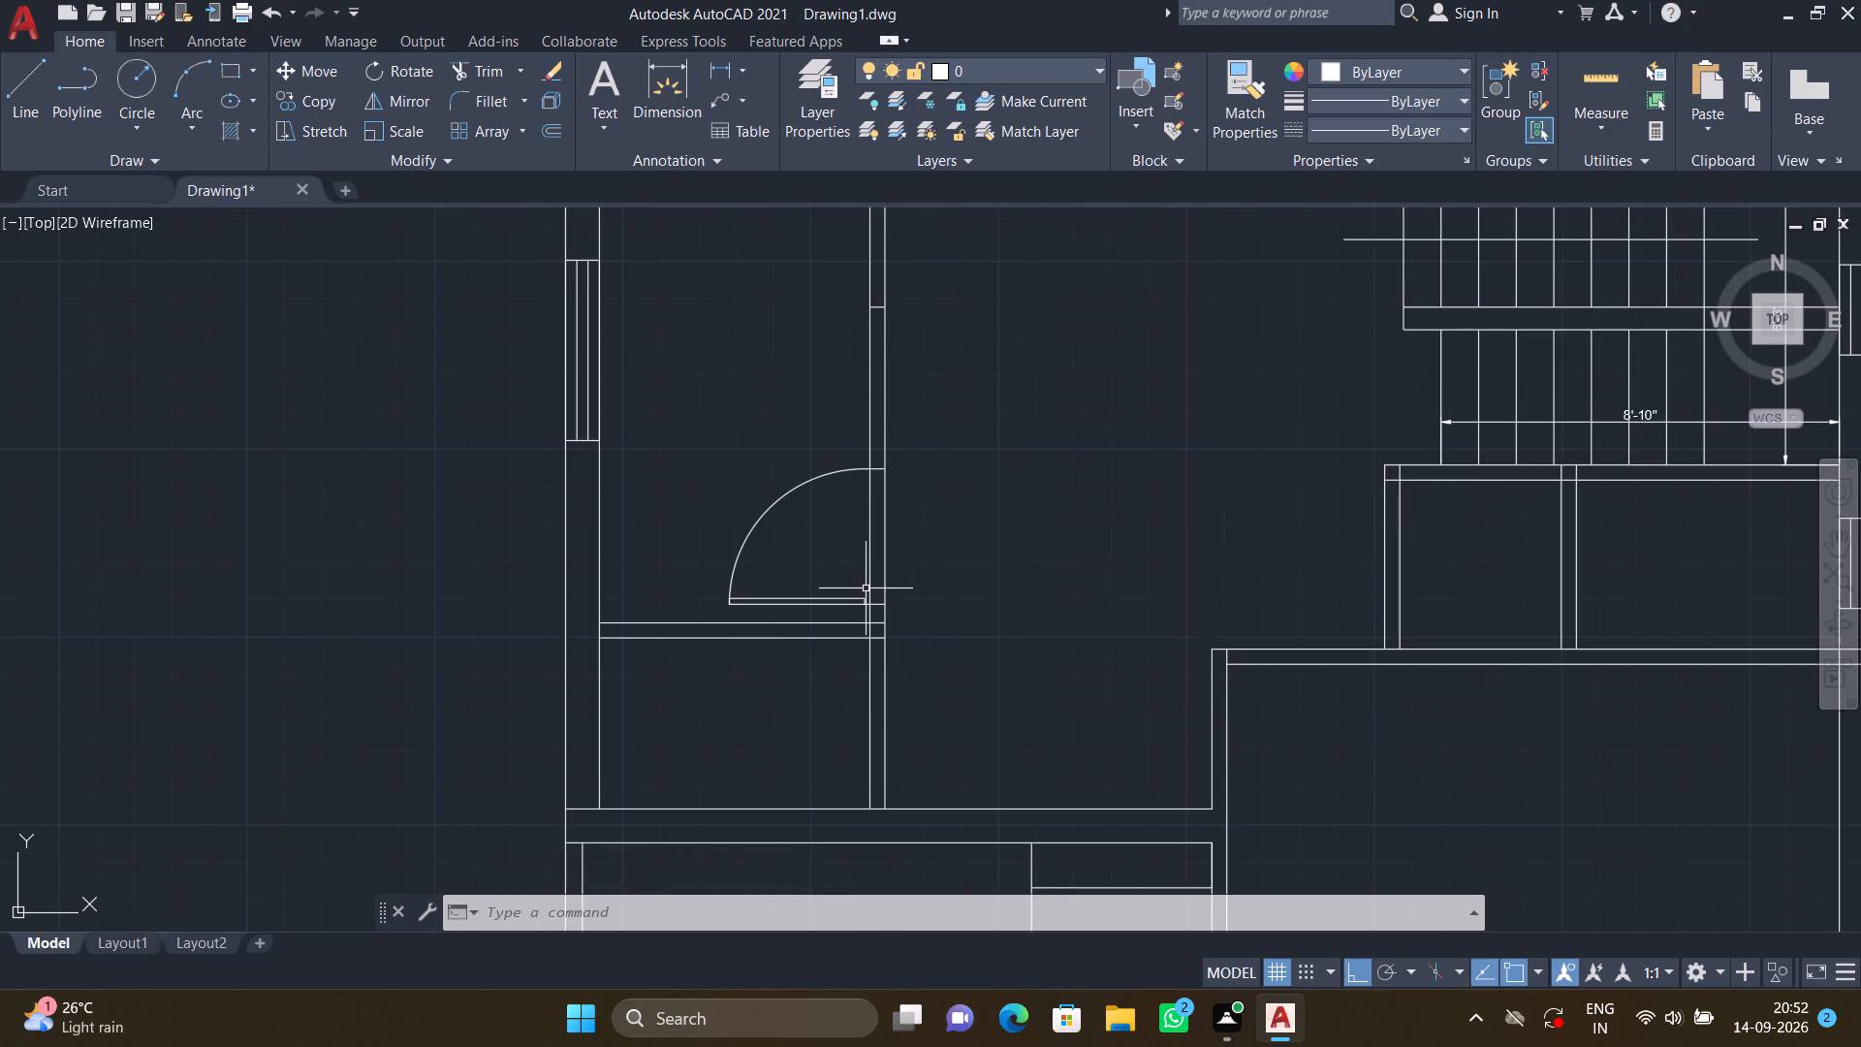
scroll(871, 584, down, 2)
middle_drag(1145, 628, 1136, 620)
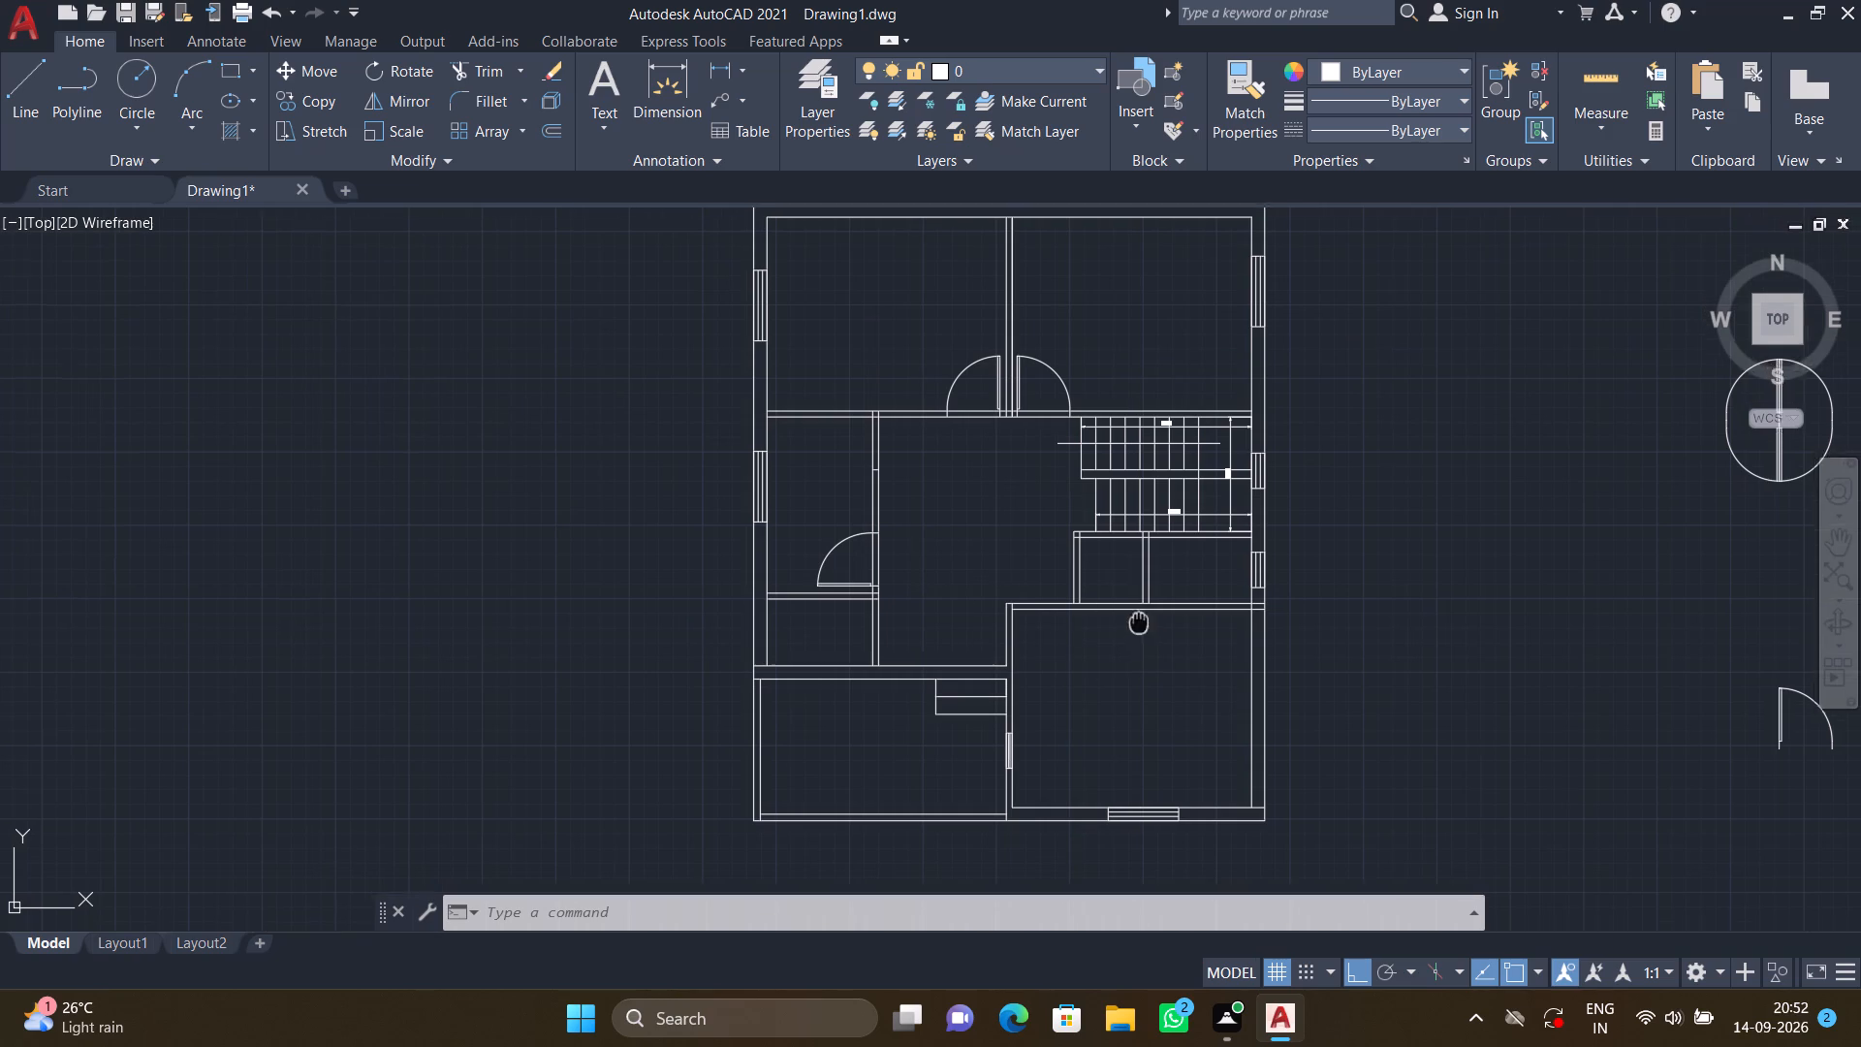
middle_drag(1136, 620, 822, 357)
scroll(1019, 371, down, 1)
middle_drag(1119, 328, 939, 523)
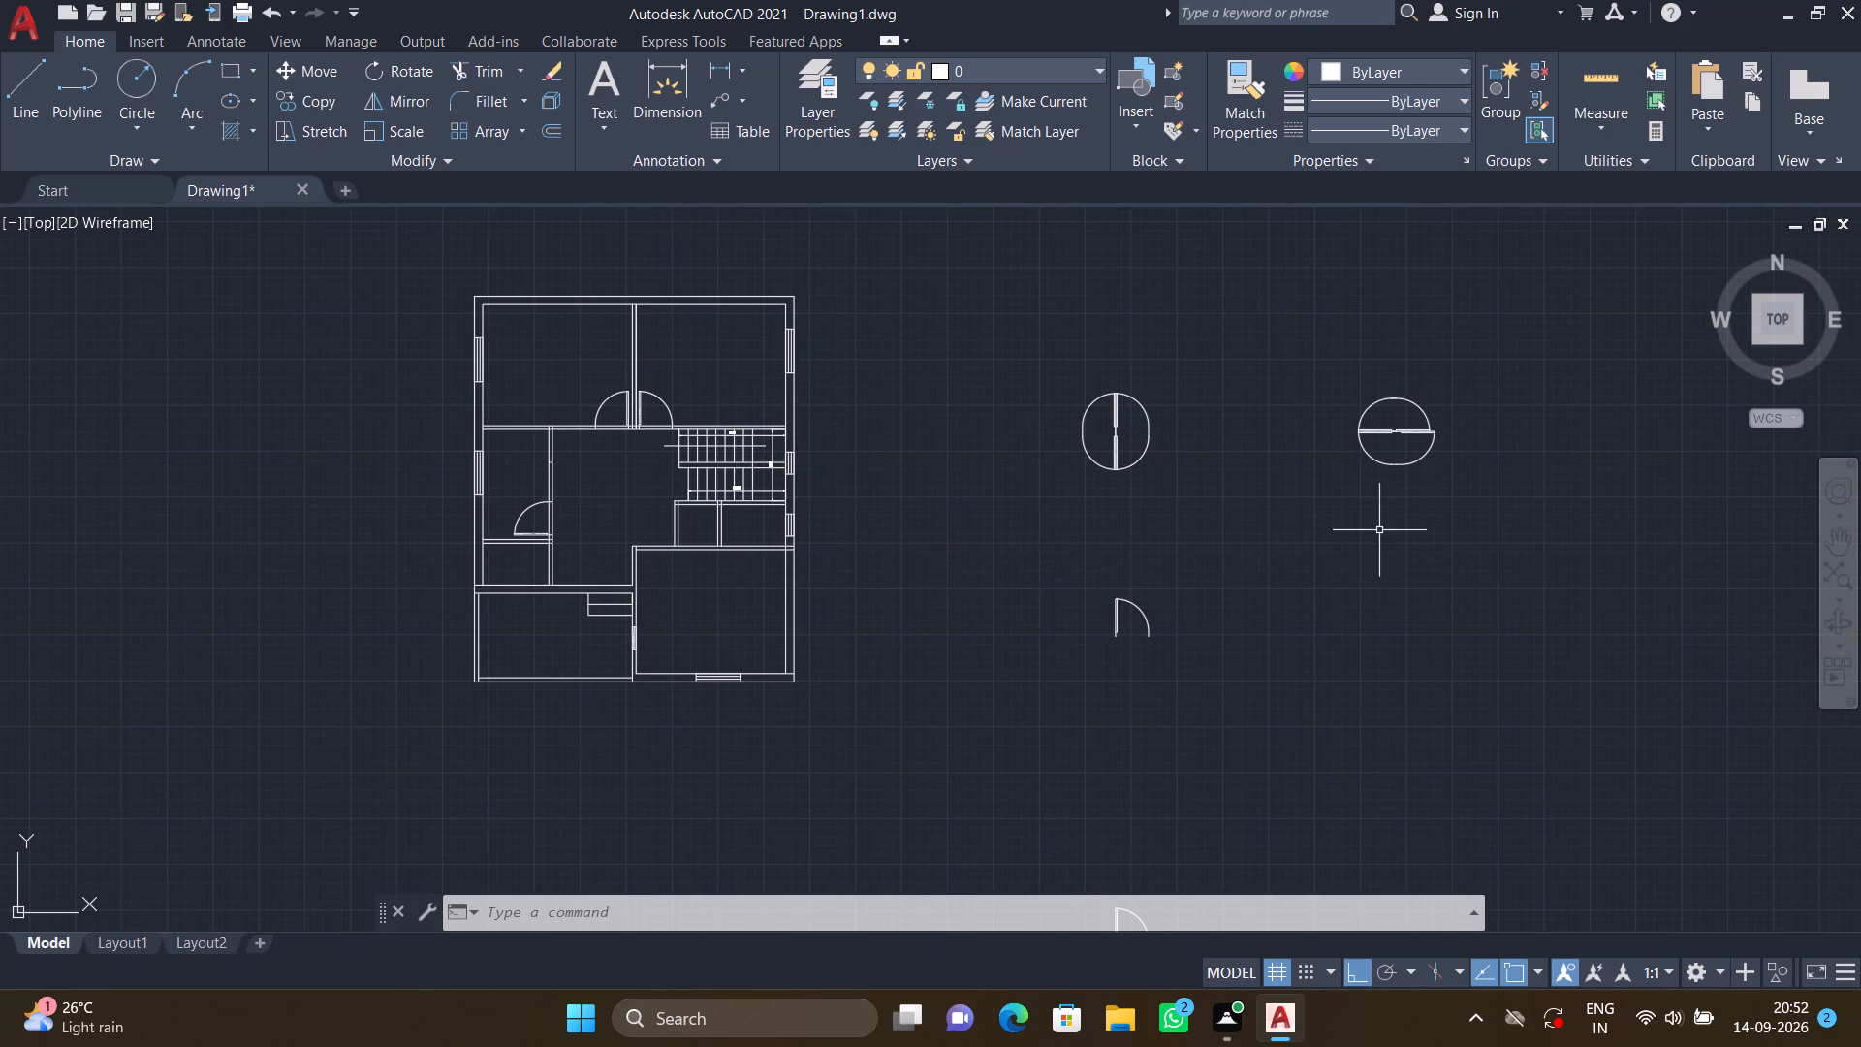
scroll(1381, 500, up, 2)
key(c)
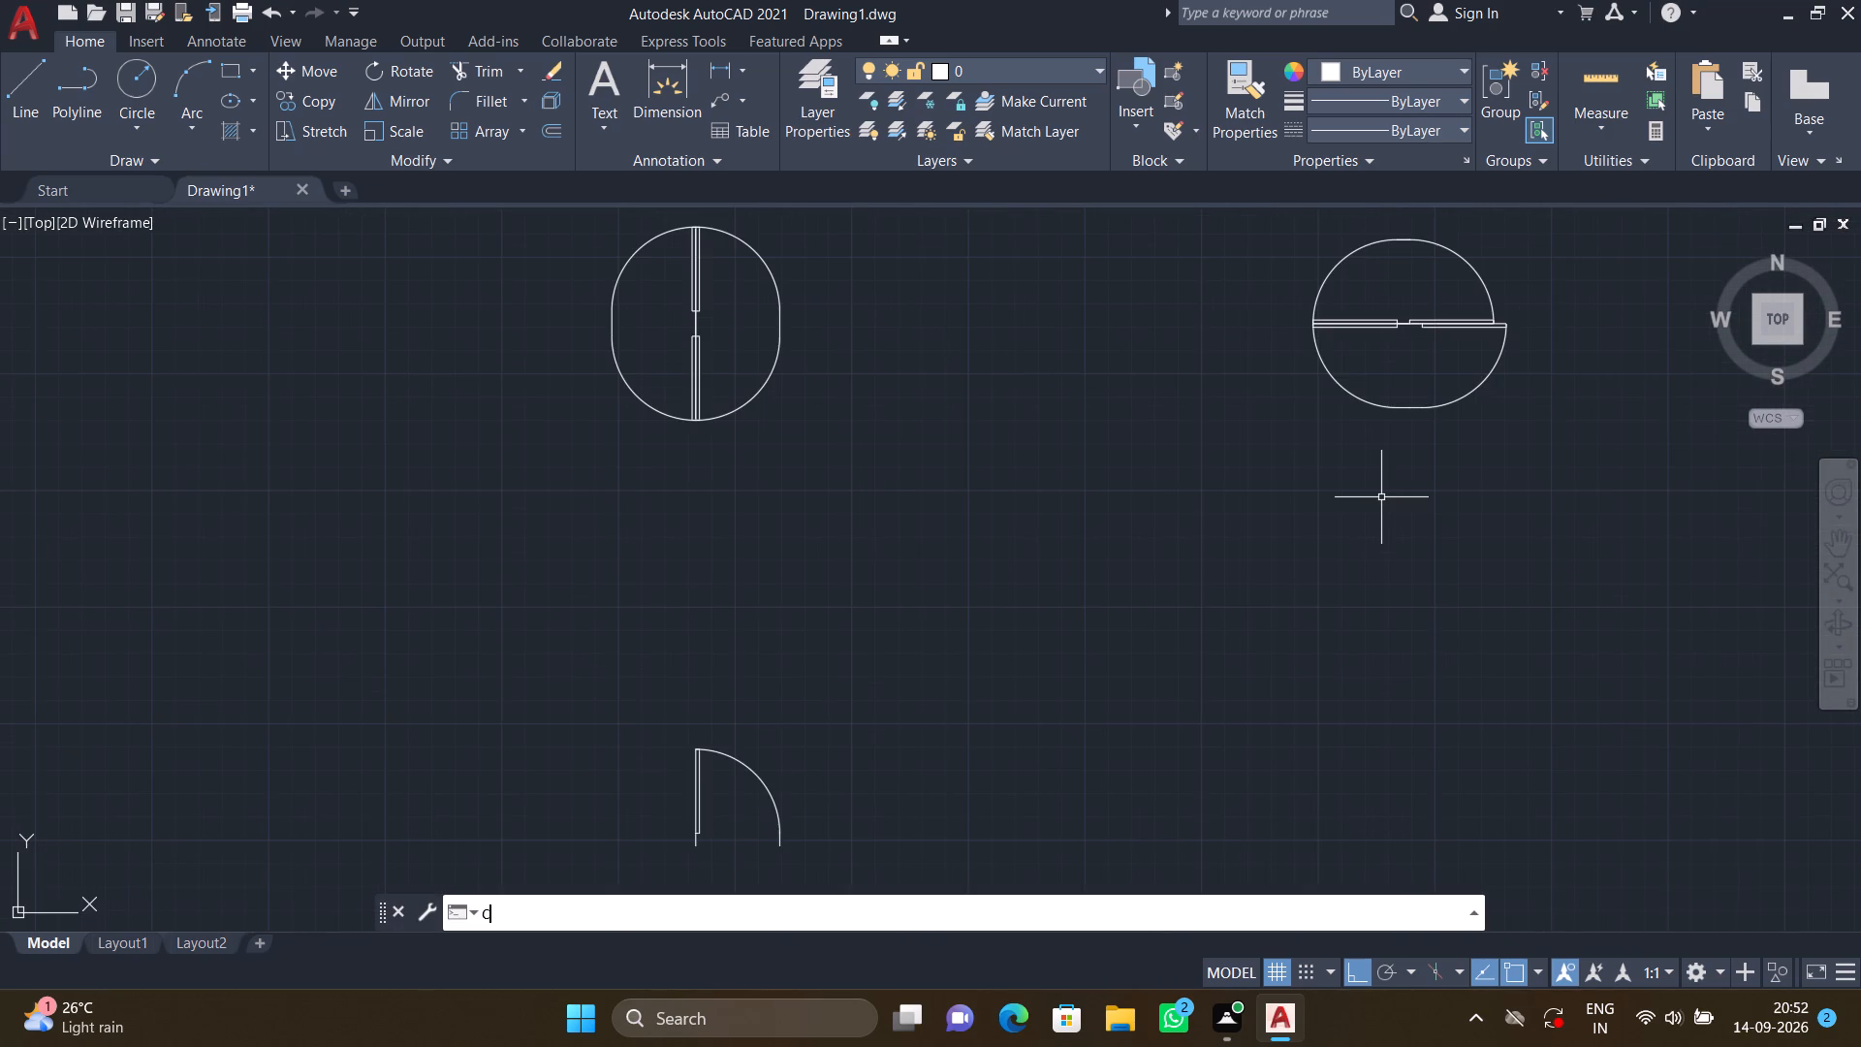
key(o)
key(Return)
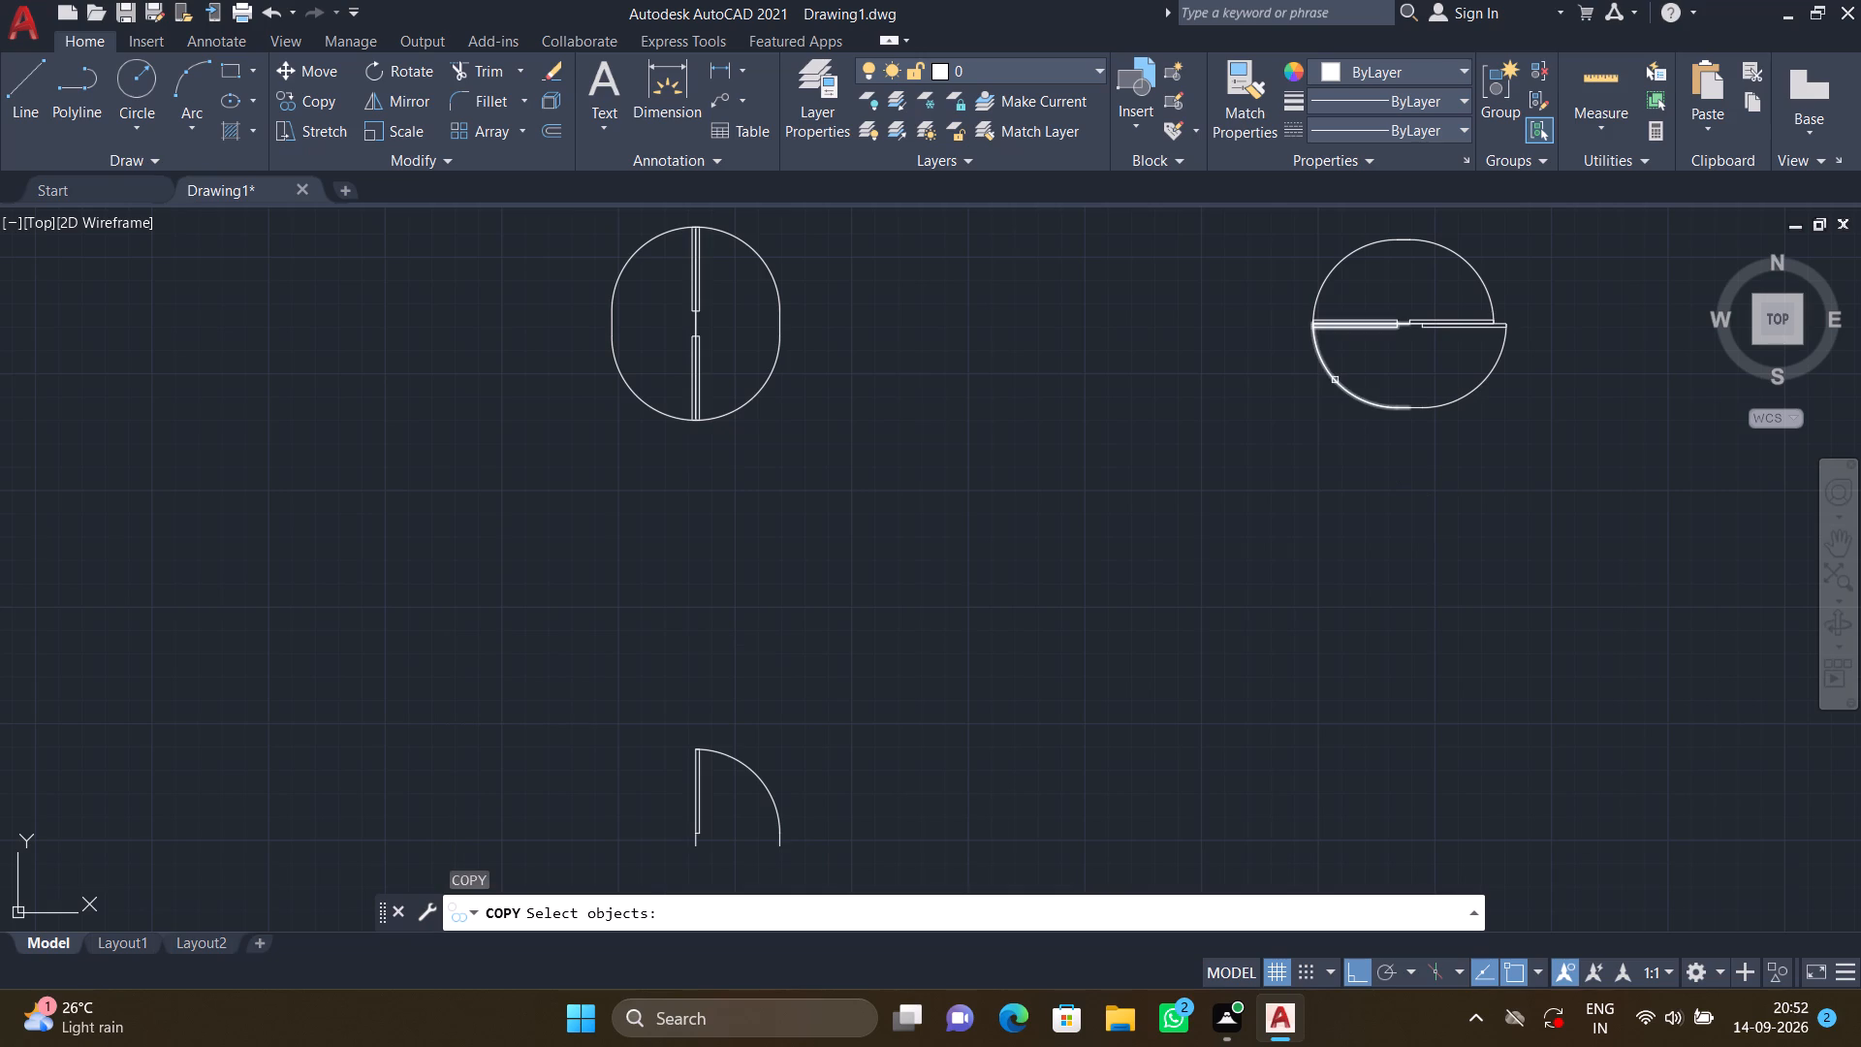
click(1335, 380)
key(Return)
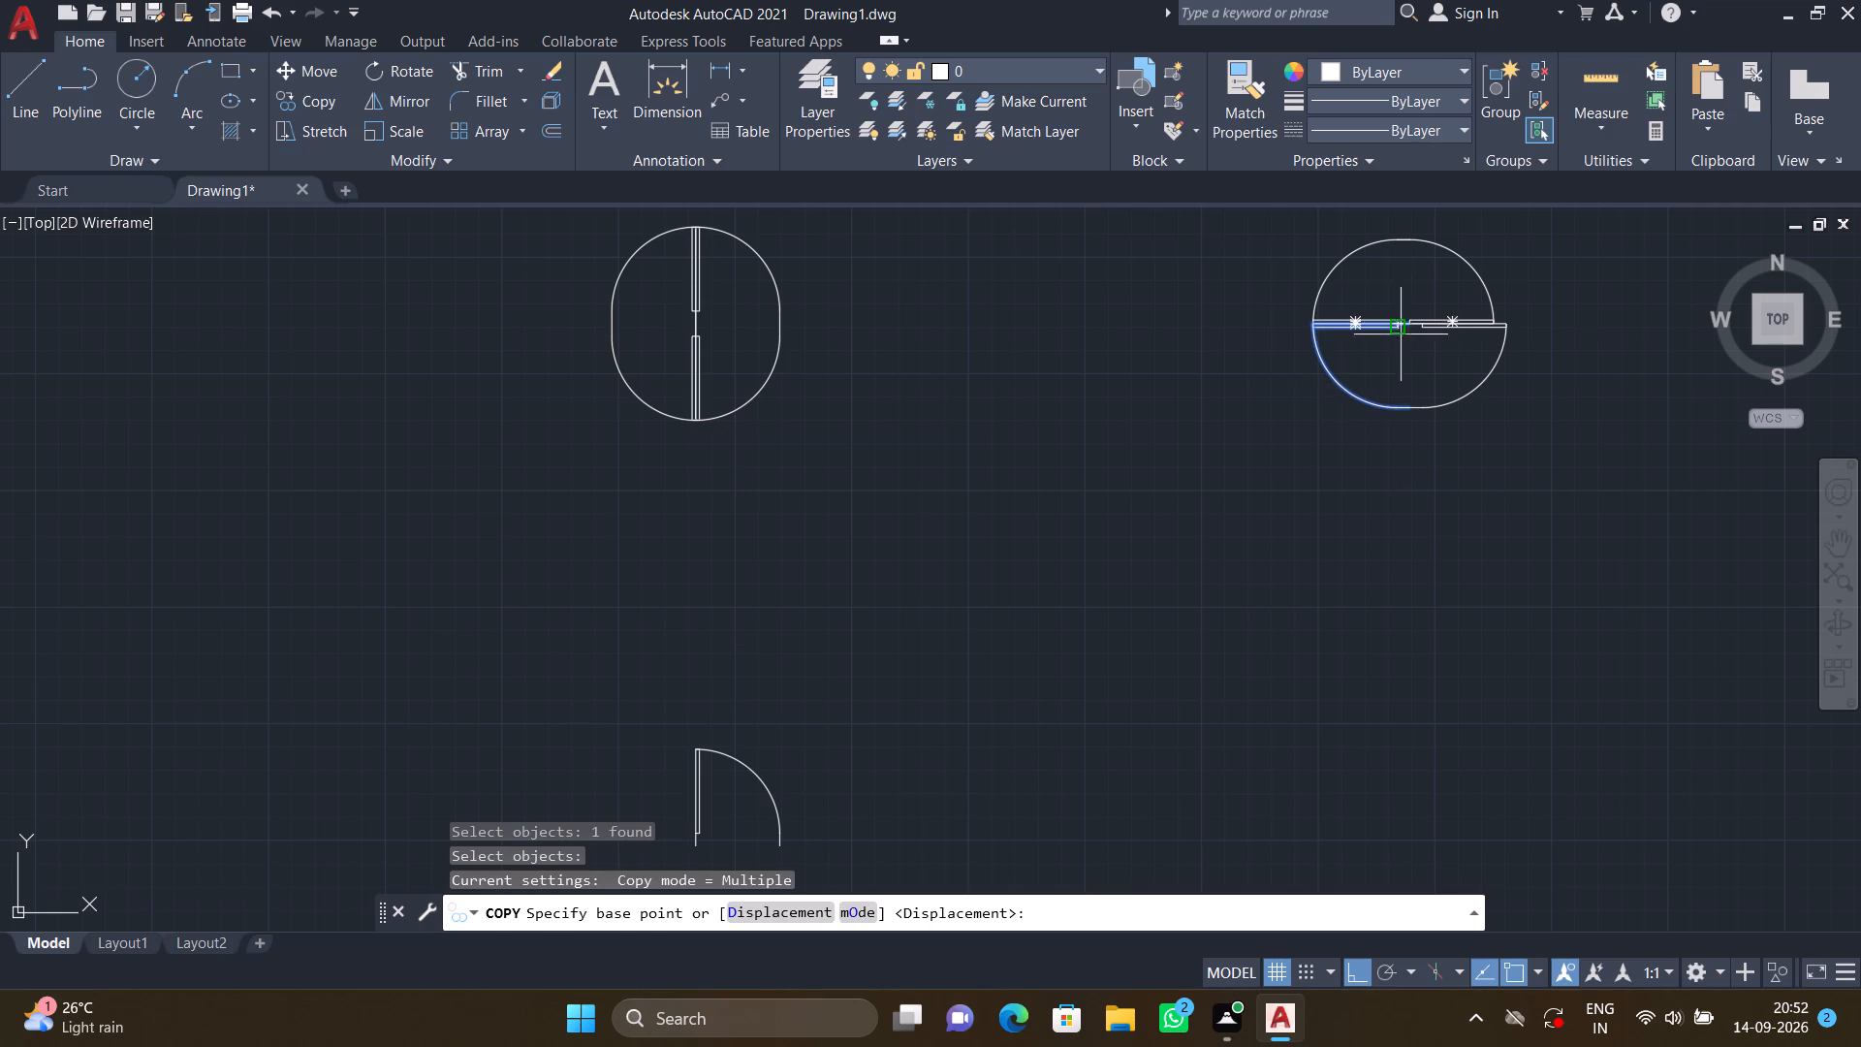
click(1407, 327)
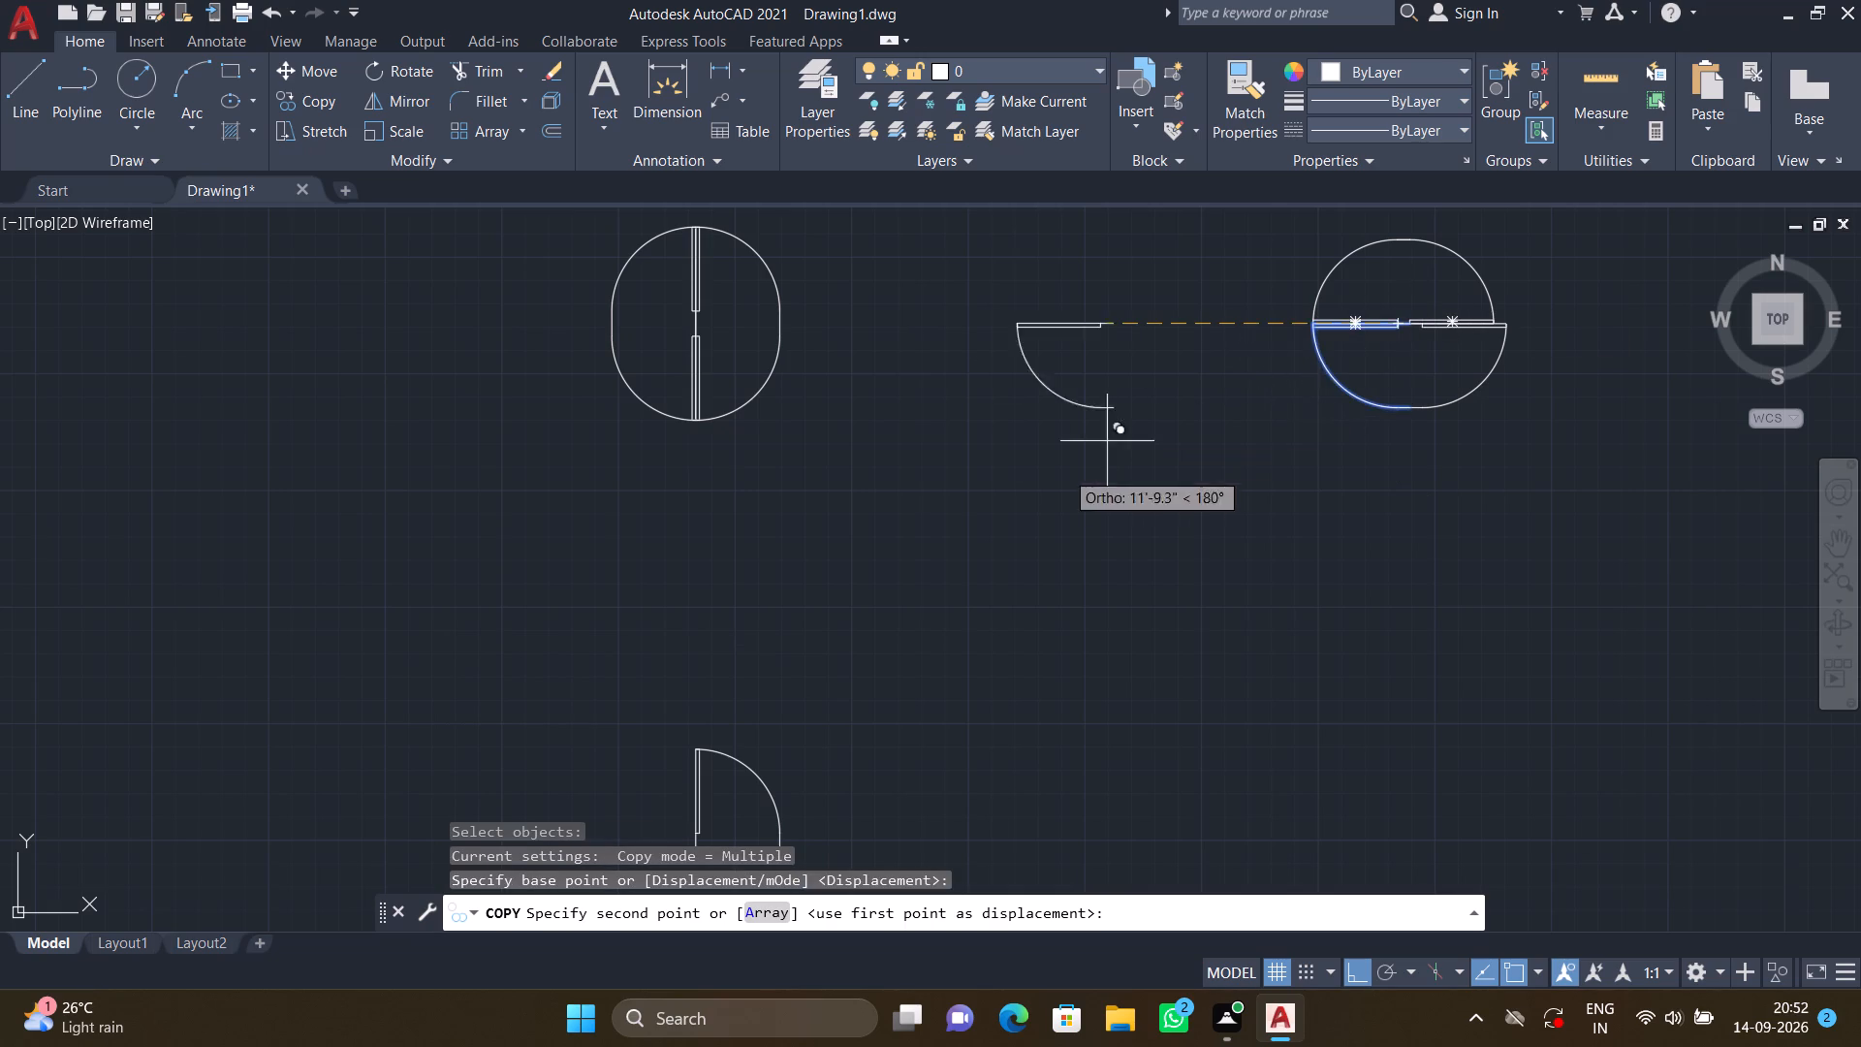
scroll(978, 532, down, 1)
key(F8)
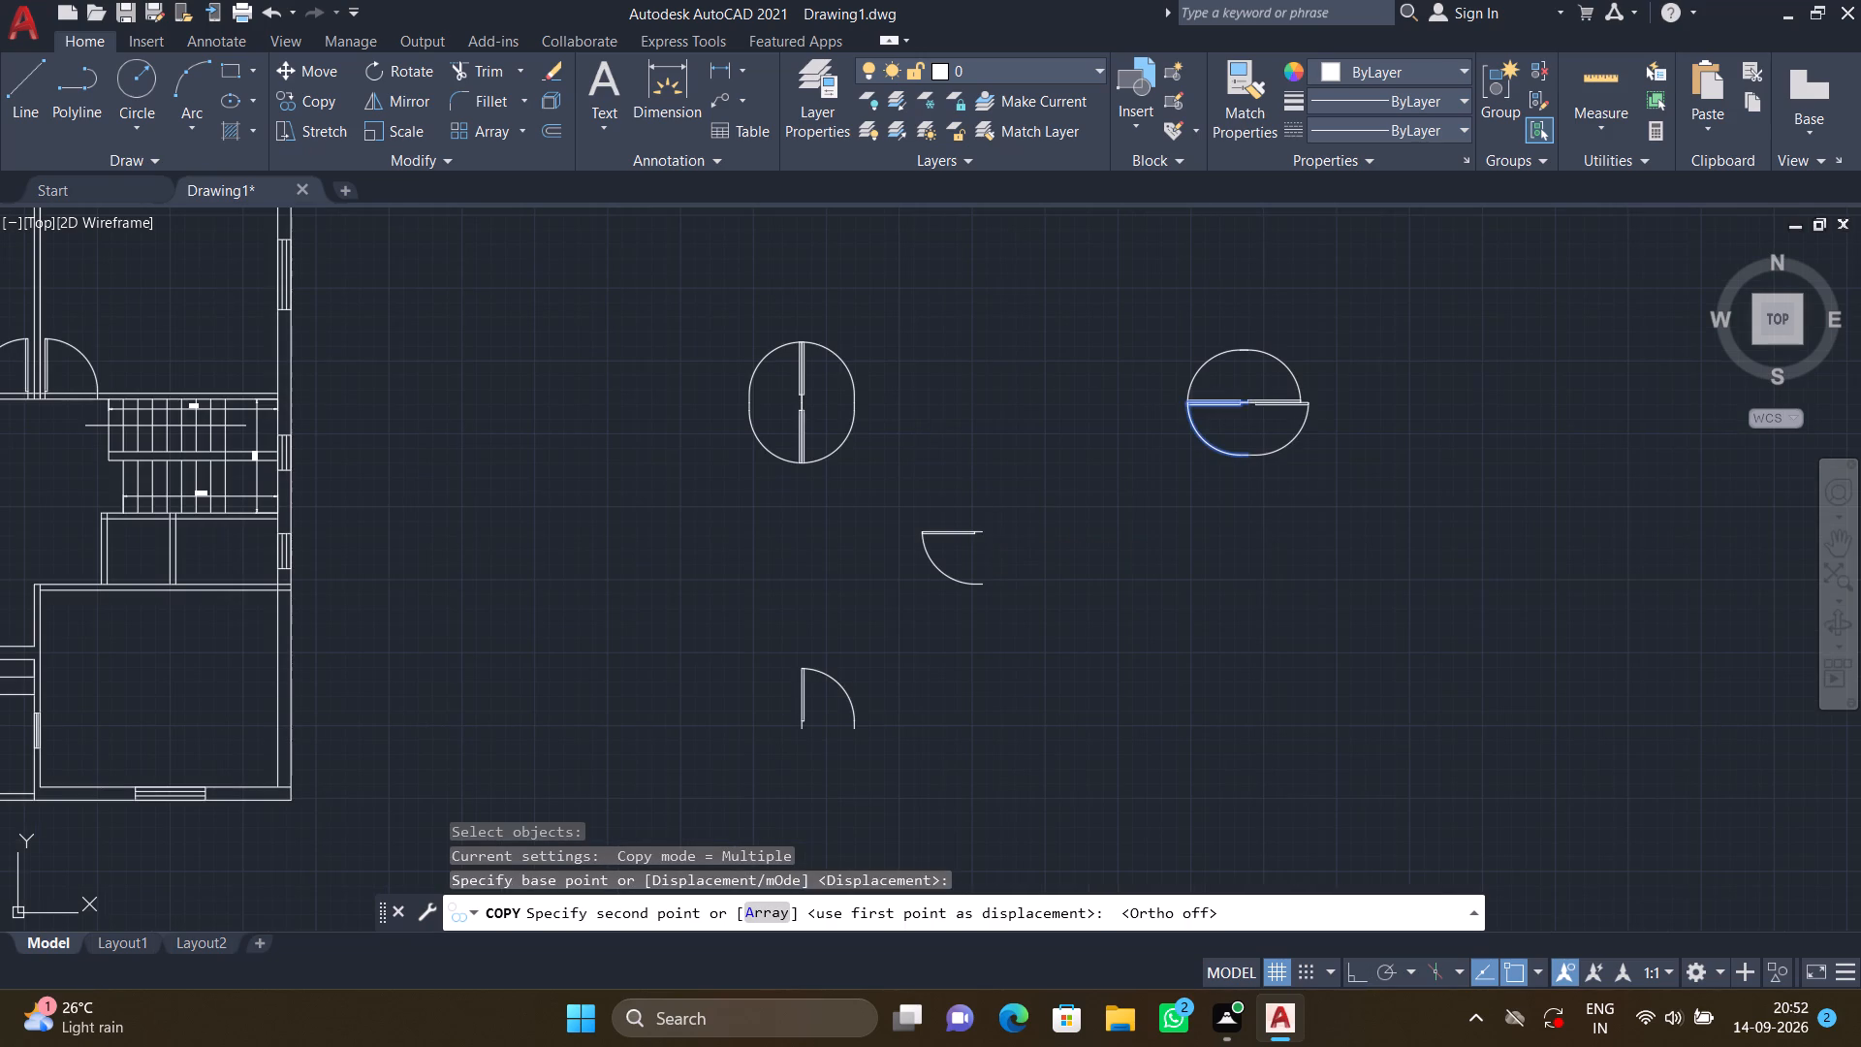
middle_drag(816, 537, 1193, 519)
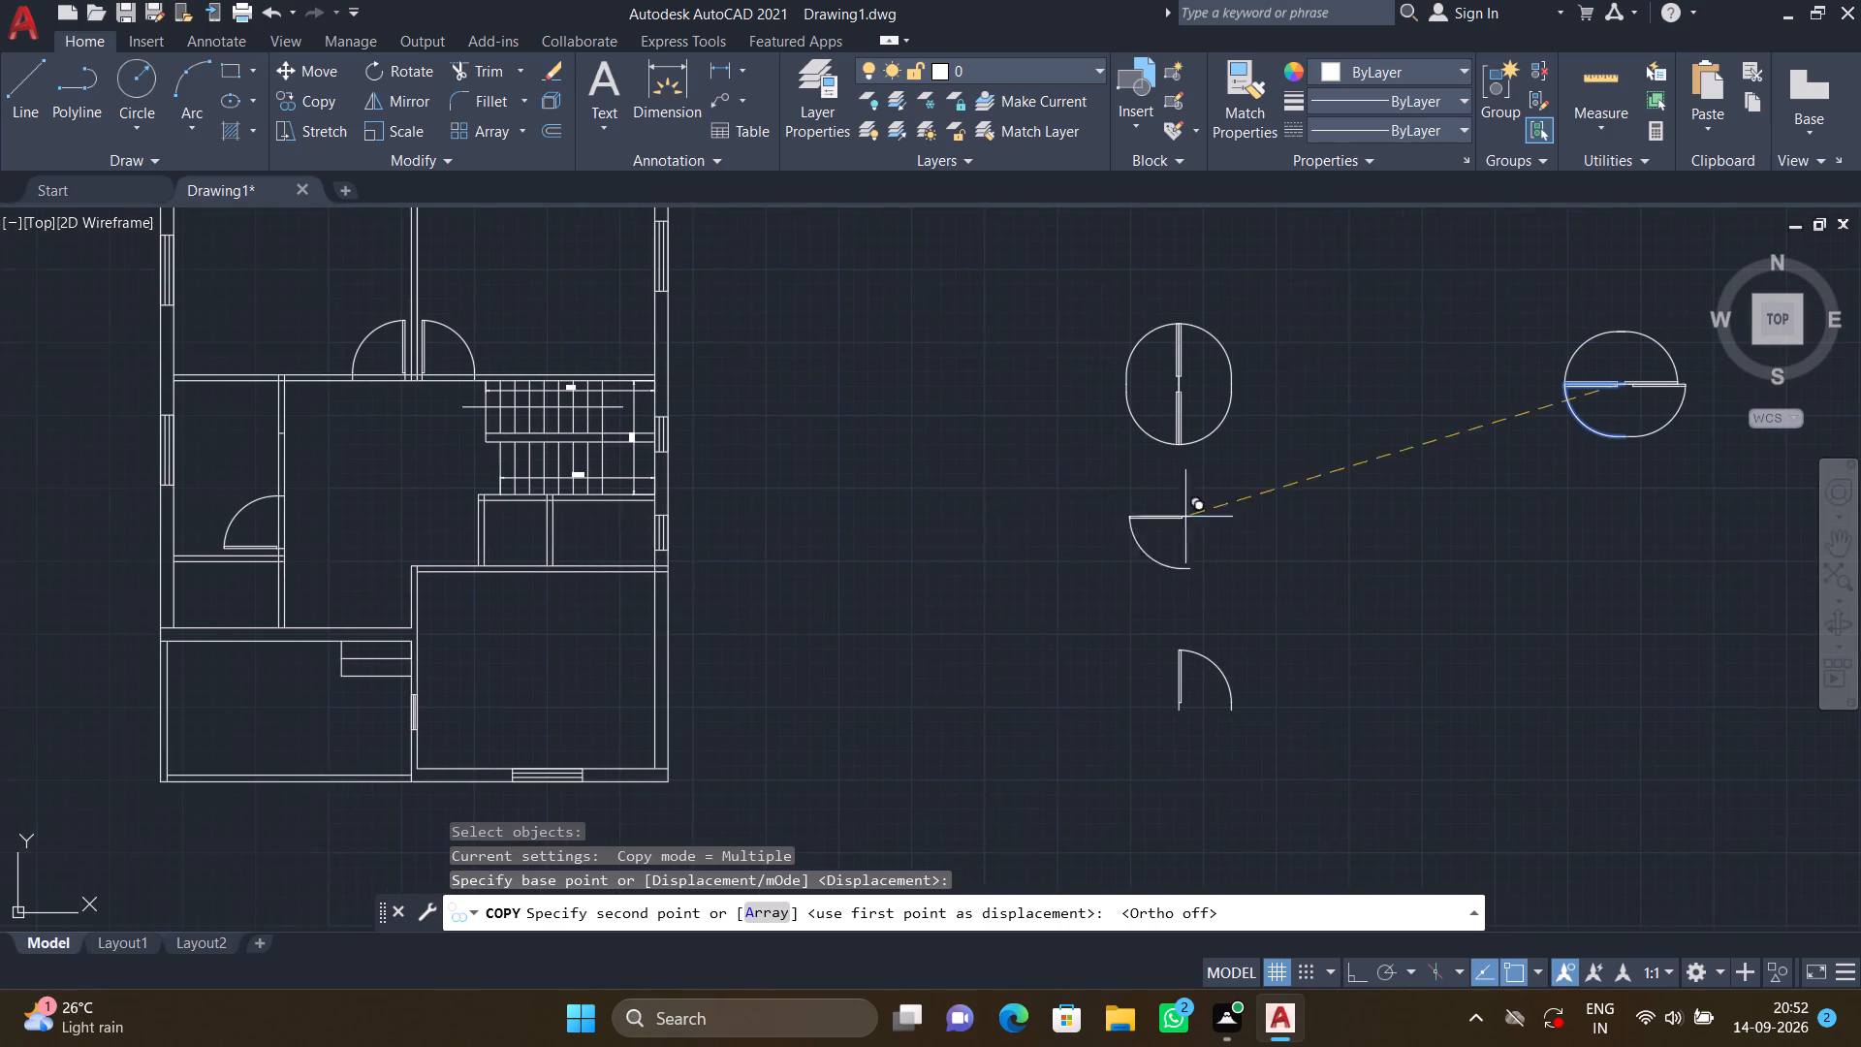
middle_drag(385, 577, 568, 479)
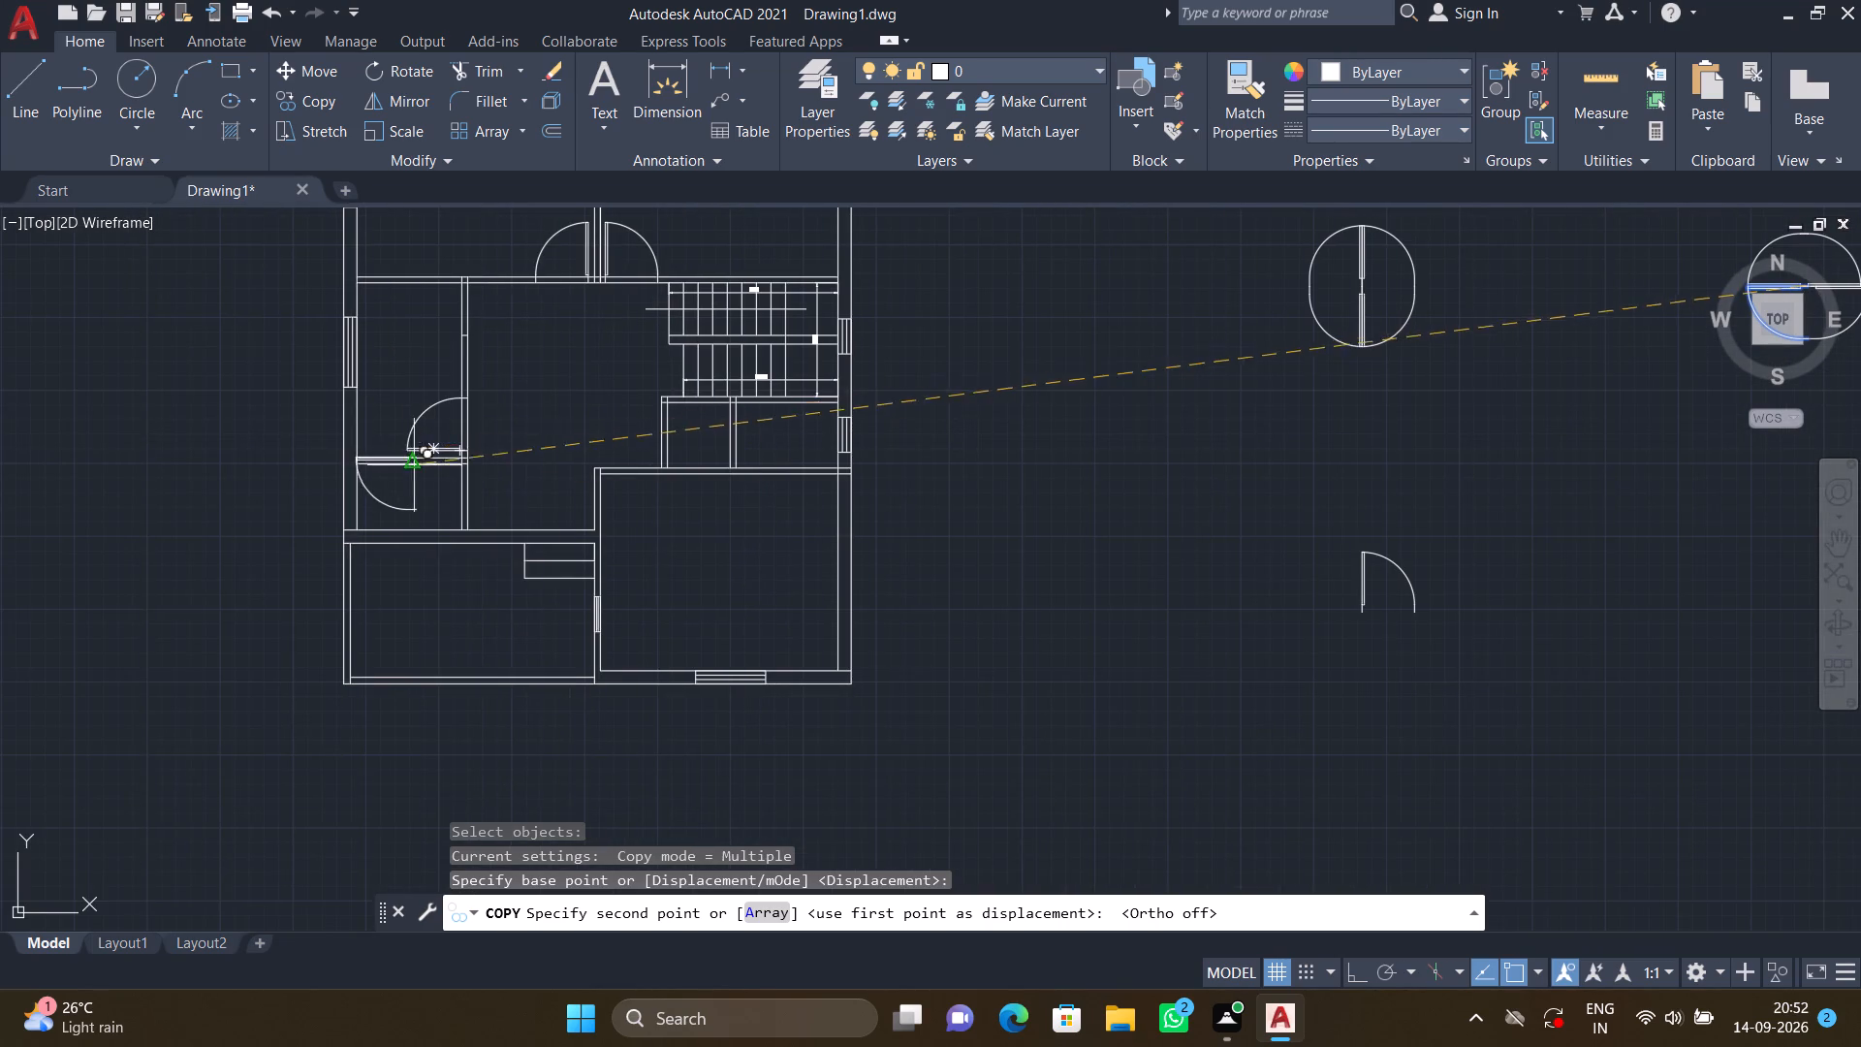
scroll(431, 468, up, 5)
scroll(503, 467, down, 1)
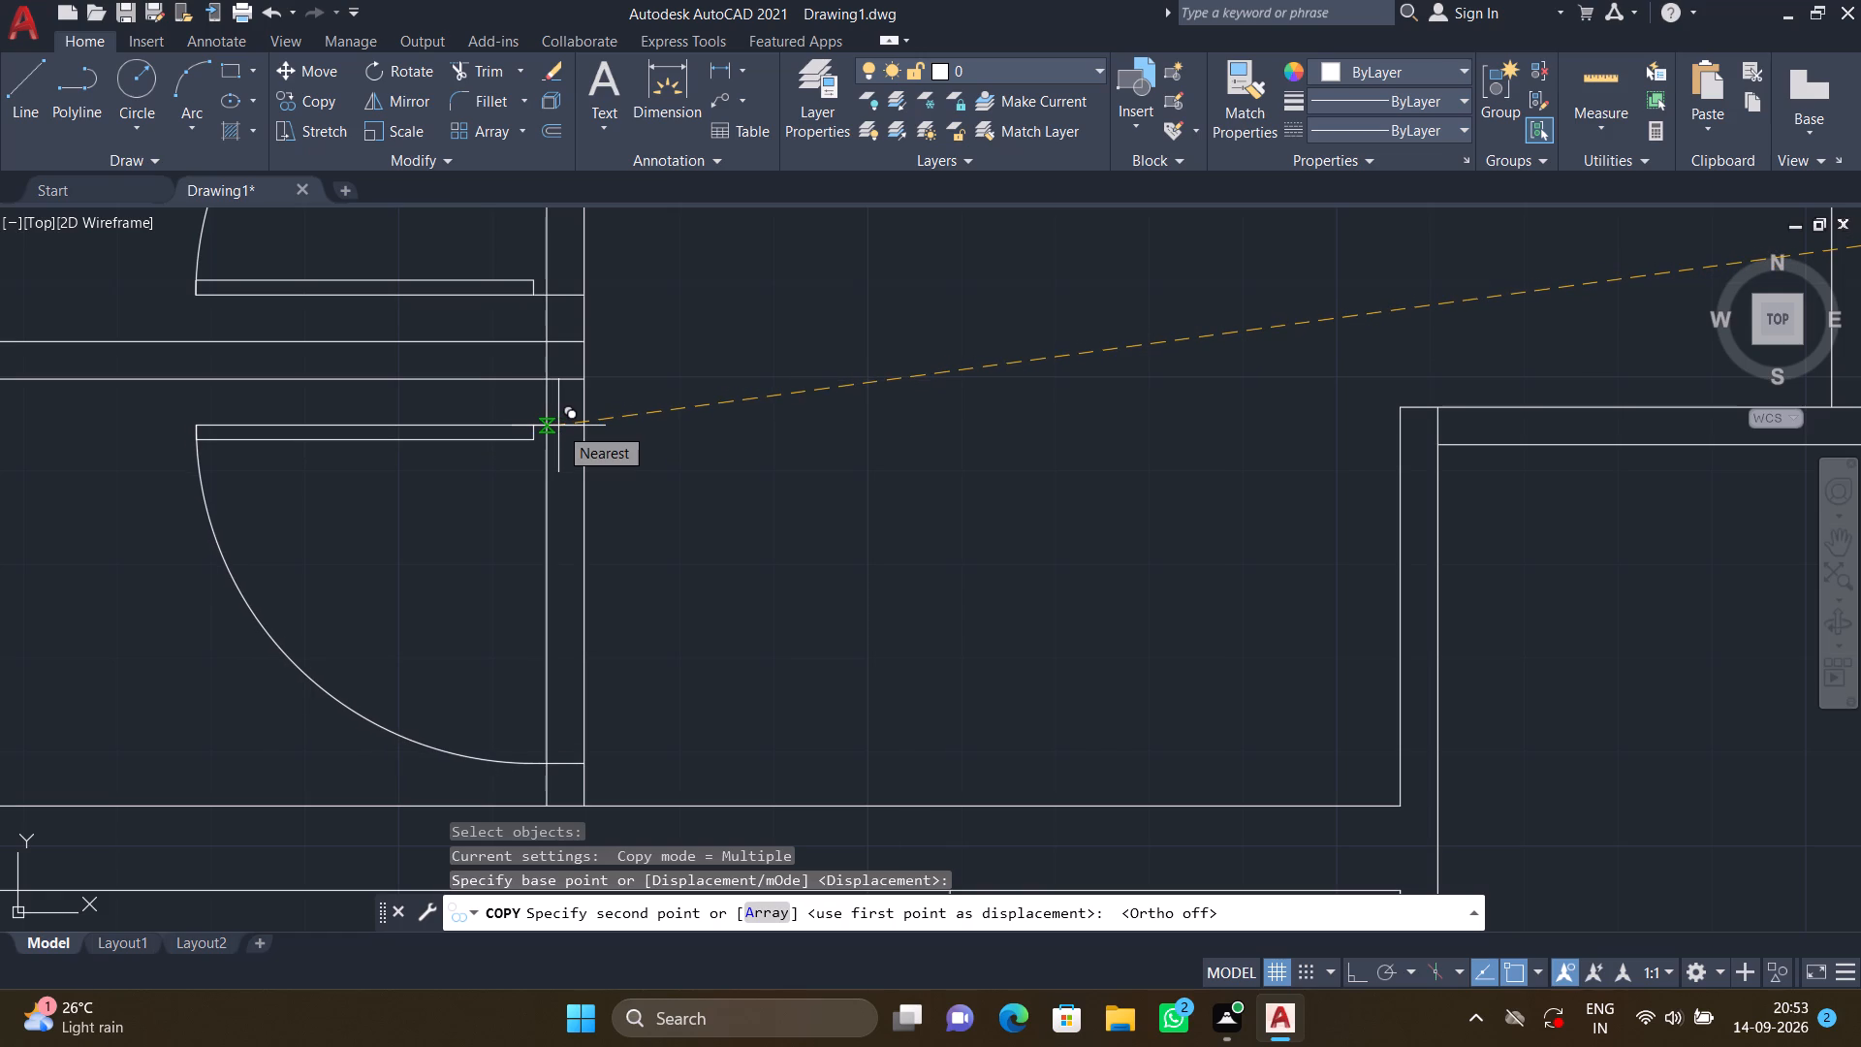
click(558, 426)
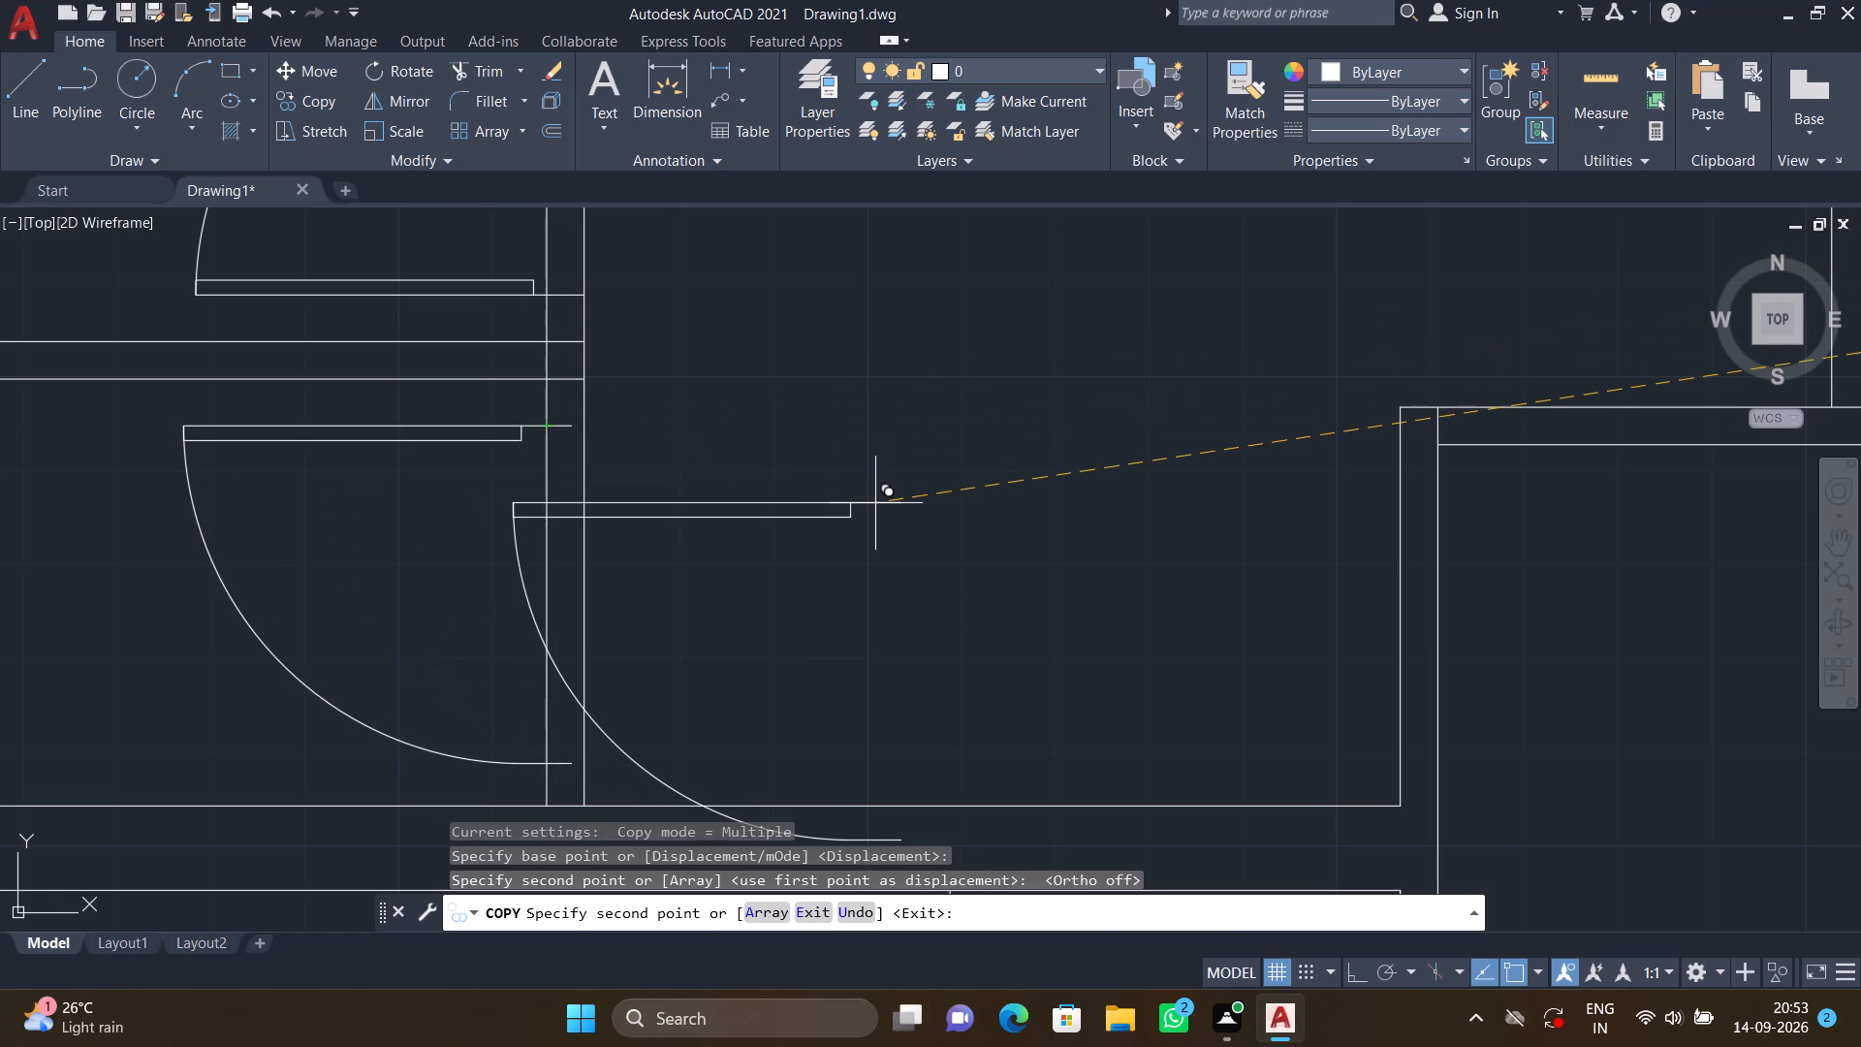
key(Return)
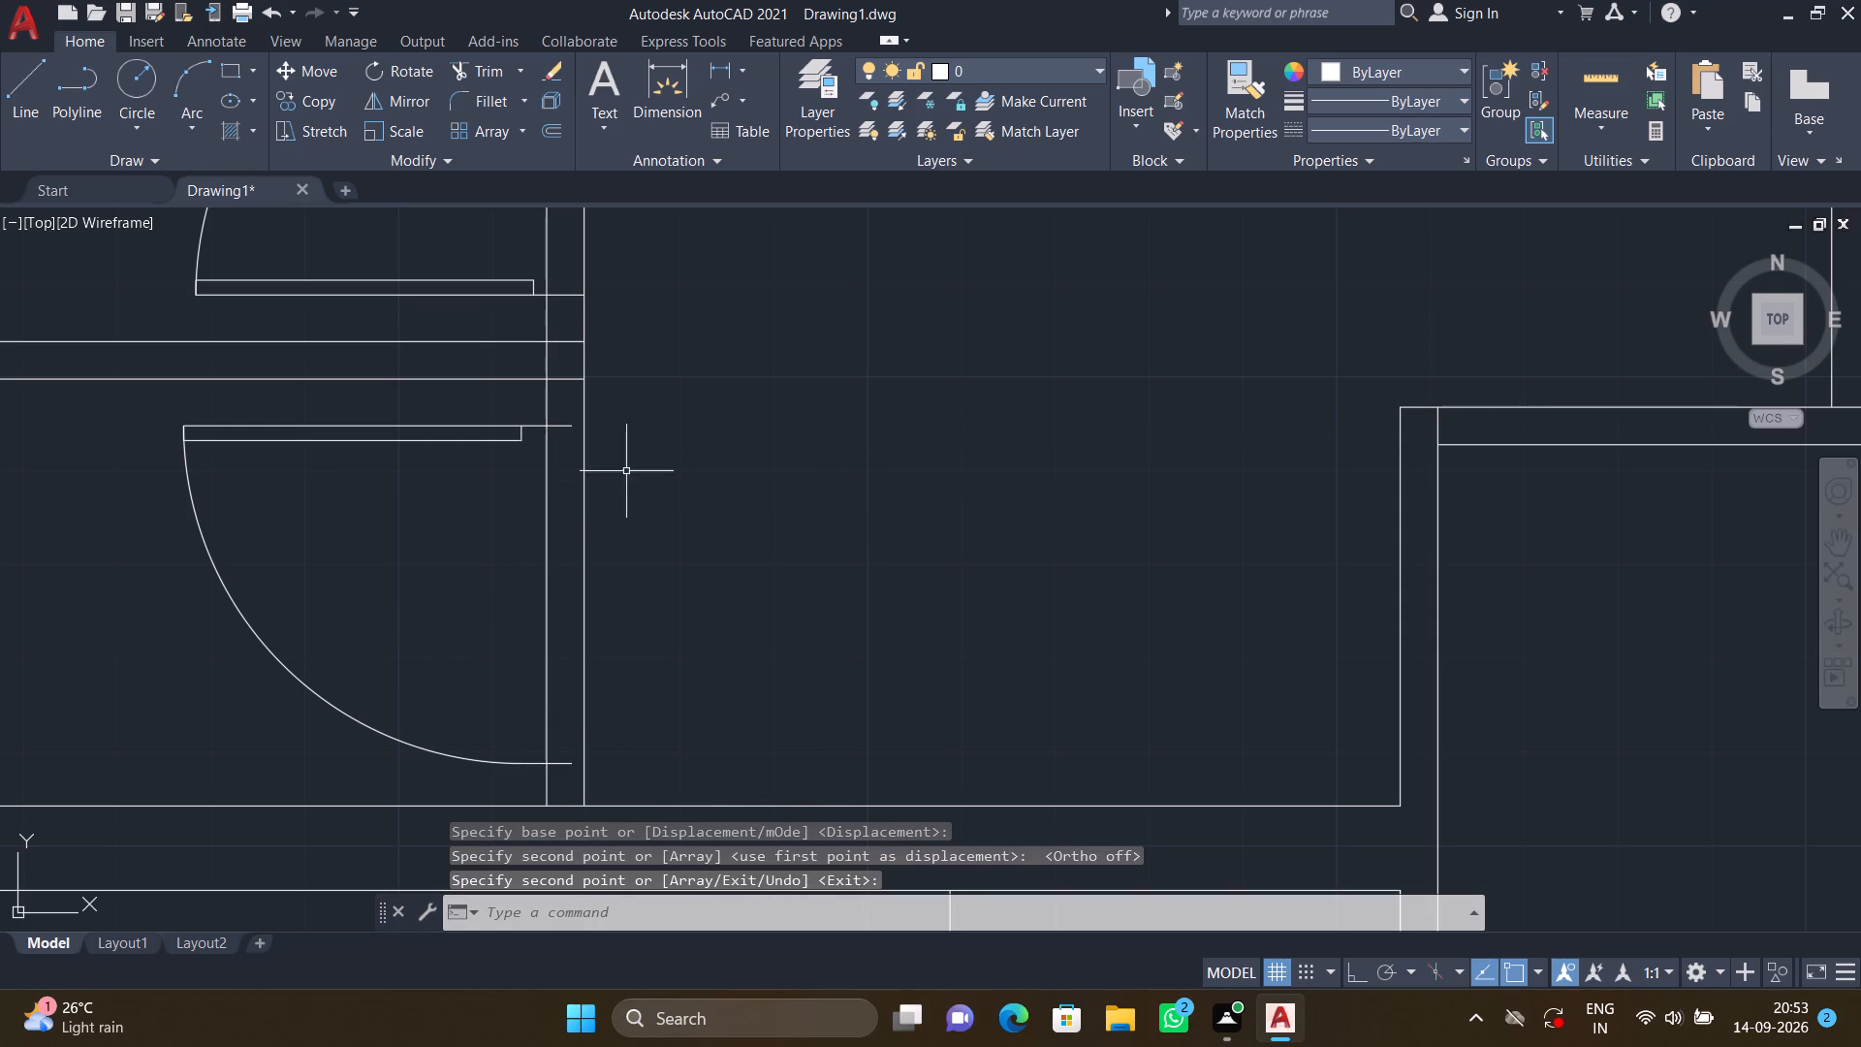
With ortho on, move the small room's door east by its hinge-side jamb endpoint onto the outer line of the wall.
scroll(584, 488, down, 1)
key(m)
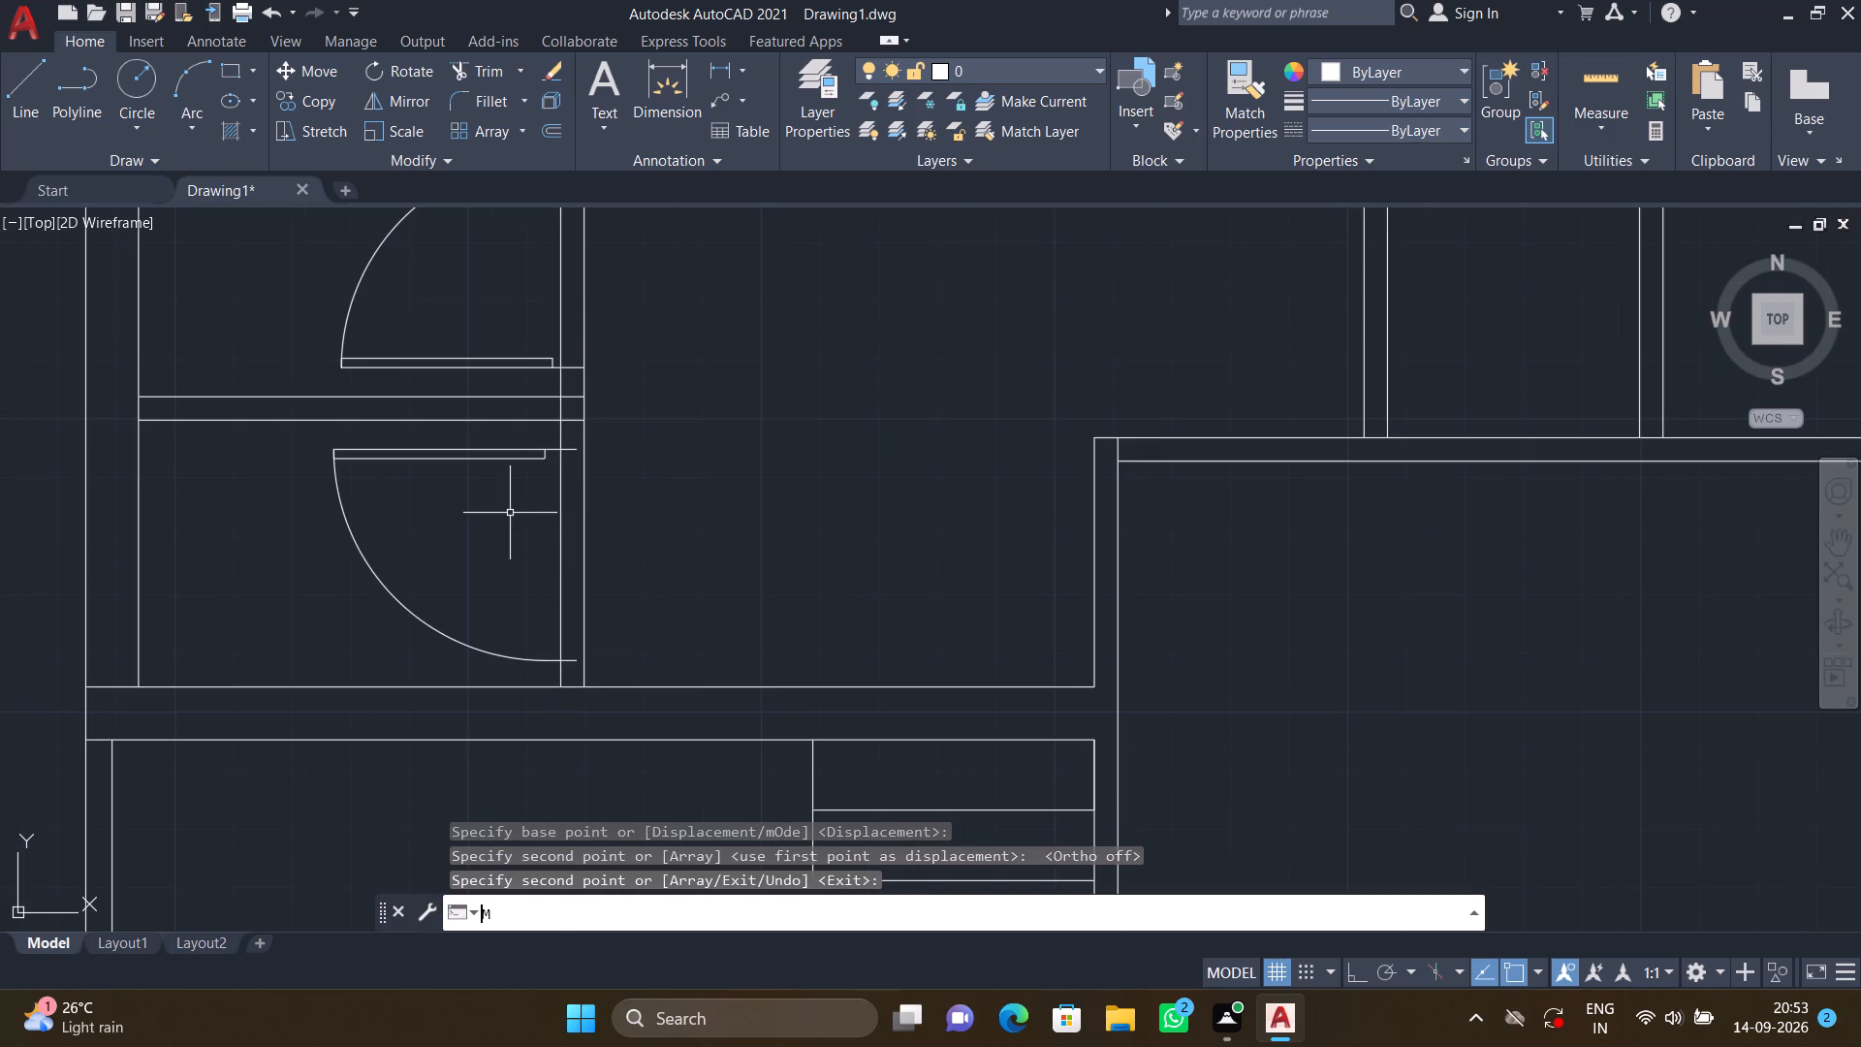
key(Return)
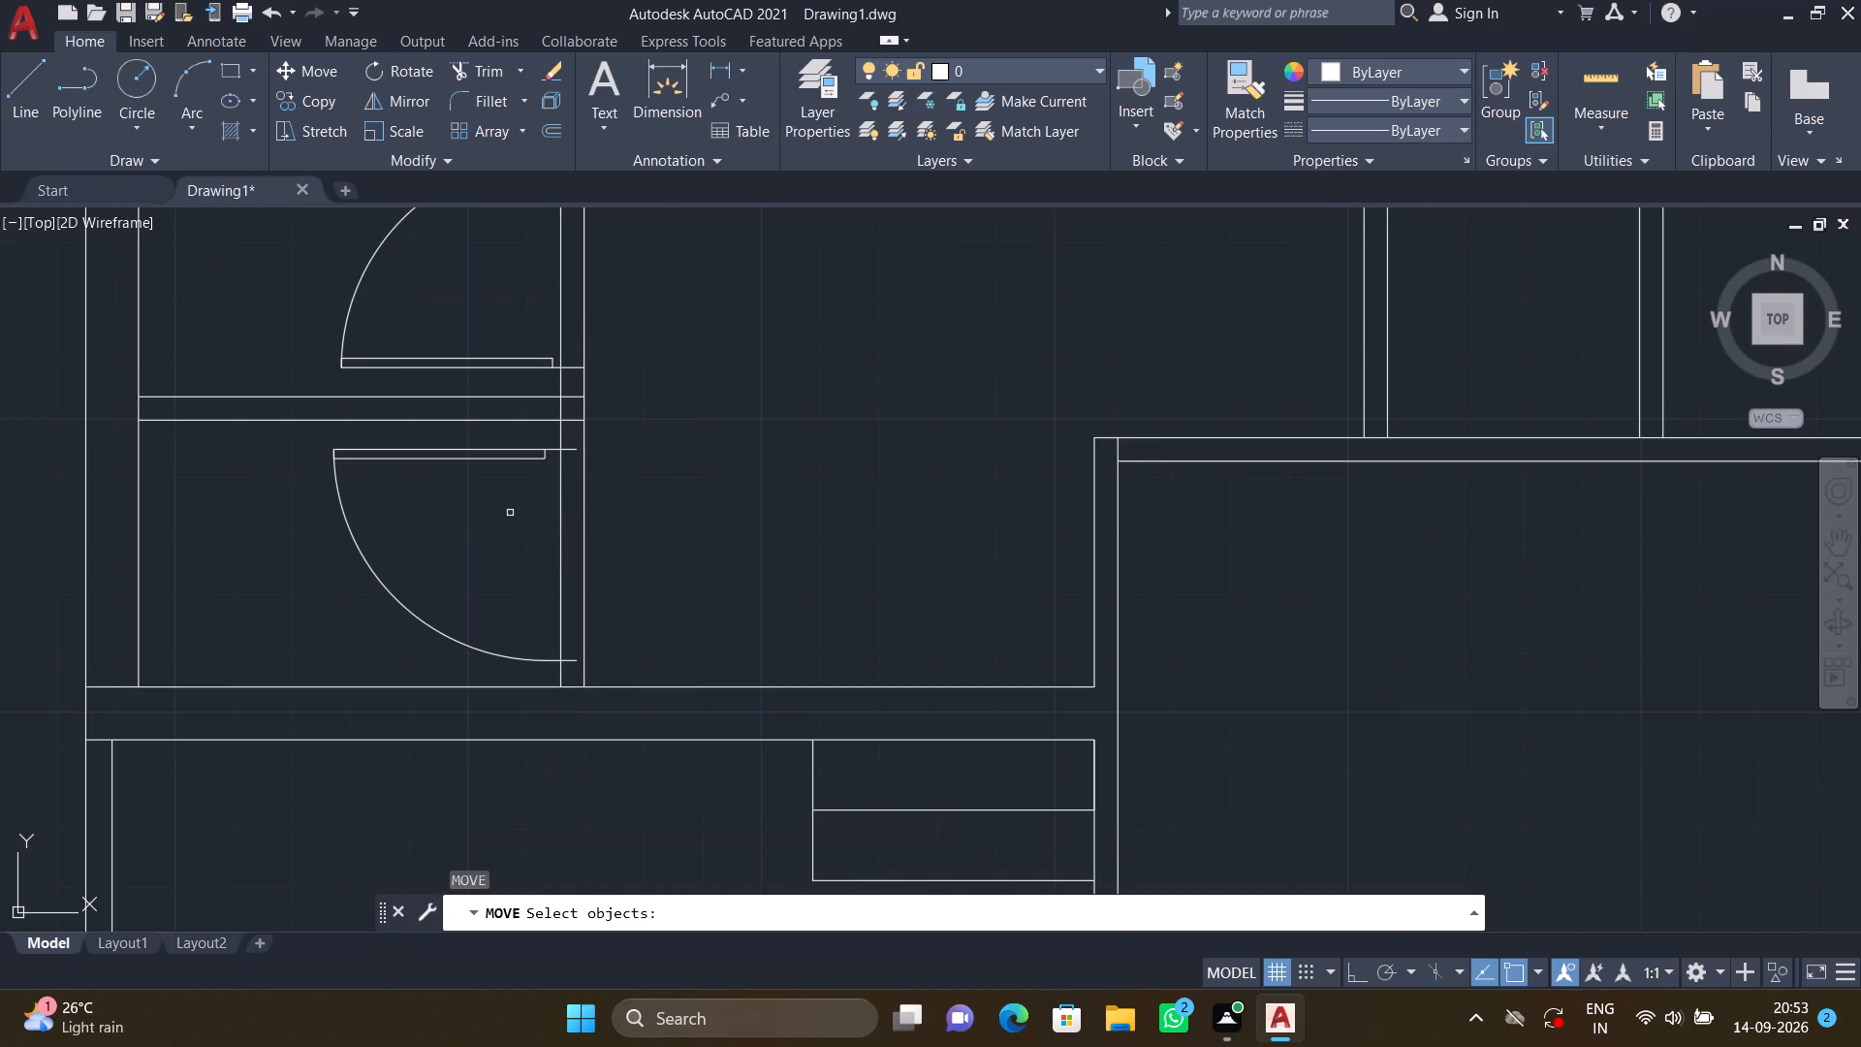
key(F8)
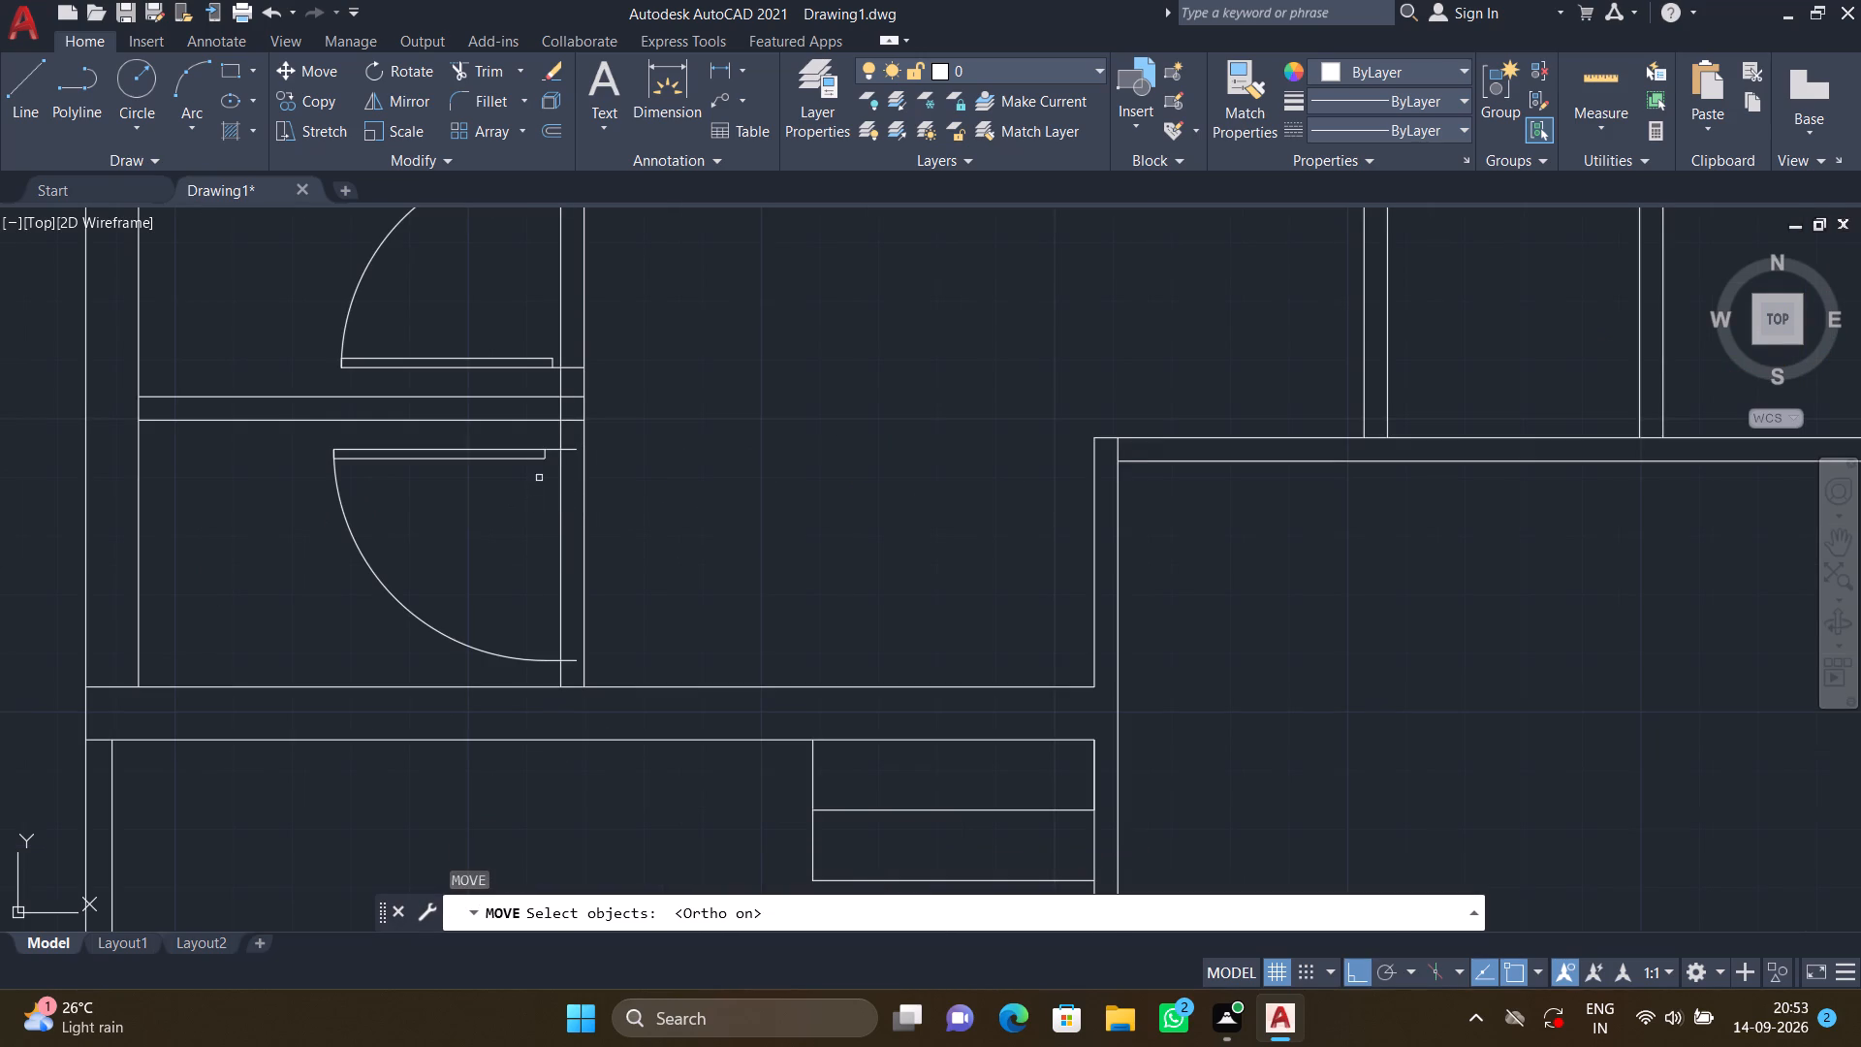
scroll(540, 475, up, 2)
click(536, 405)
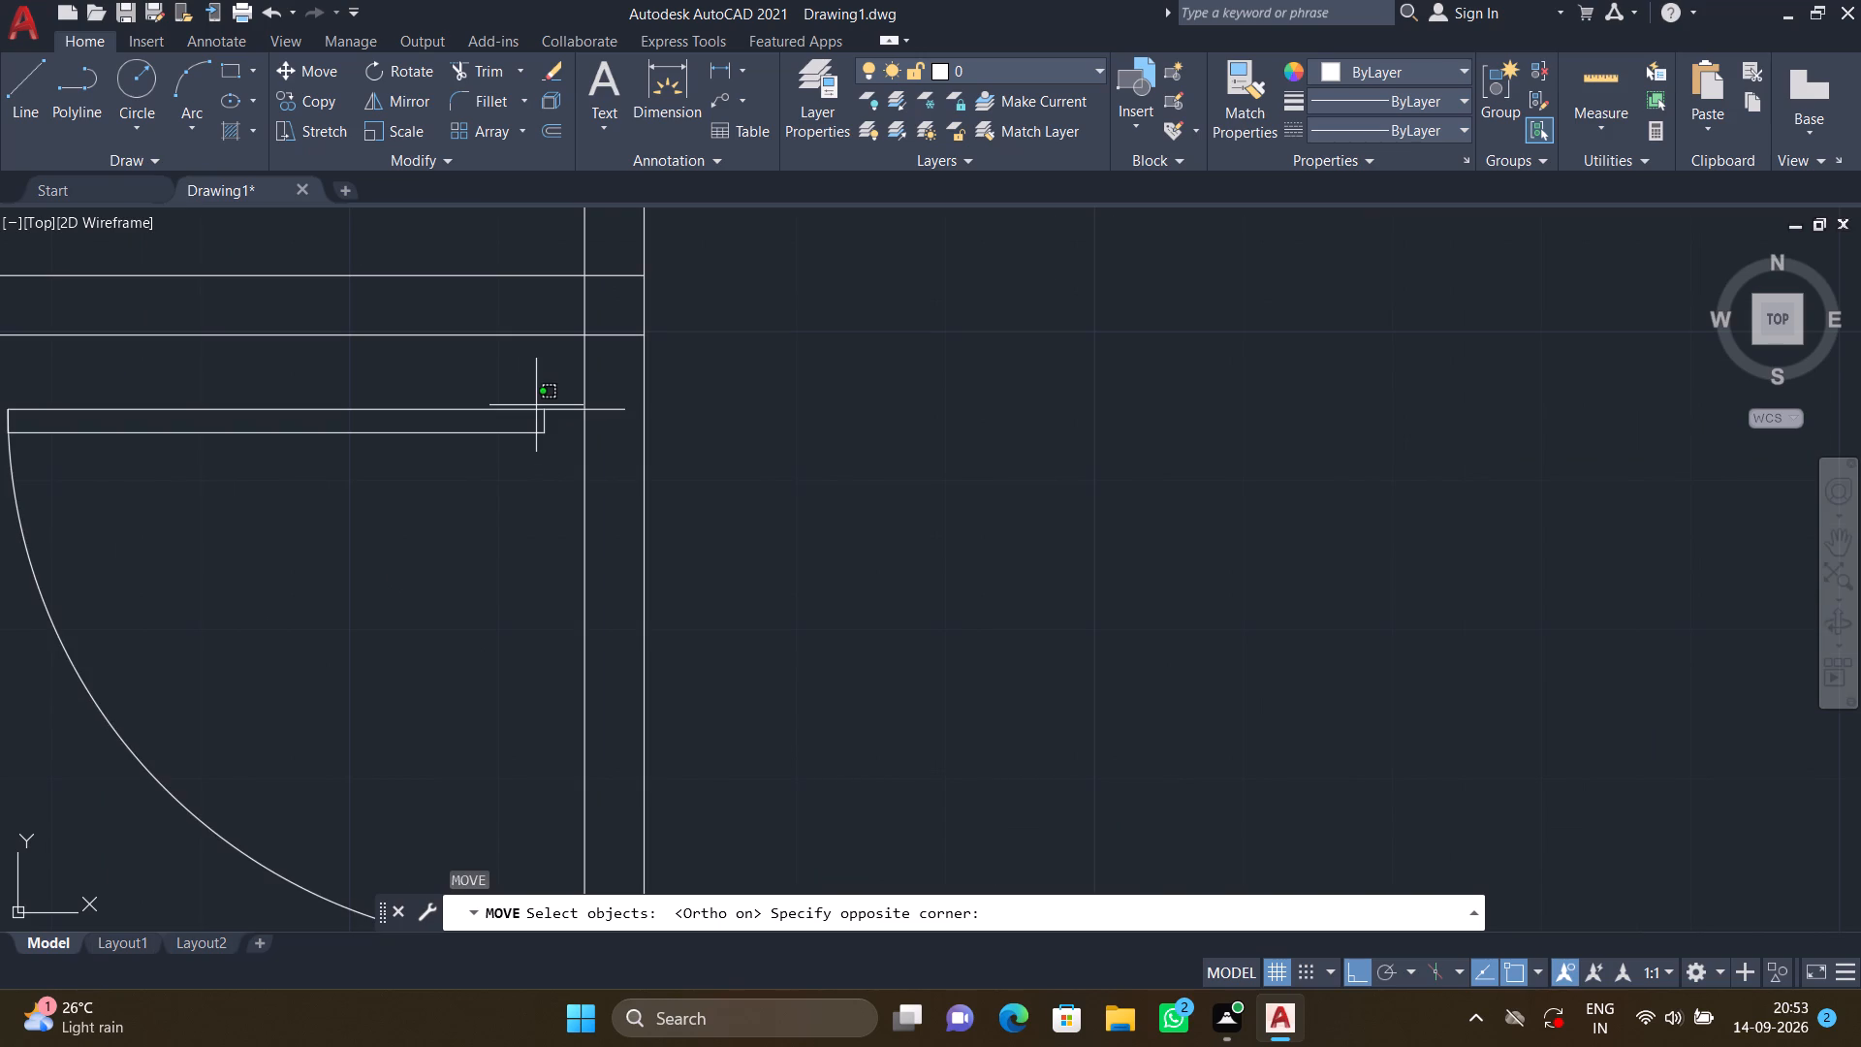
key(Escape)
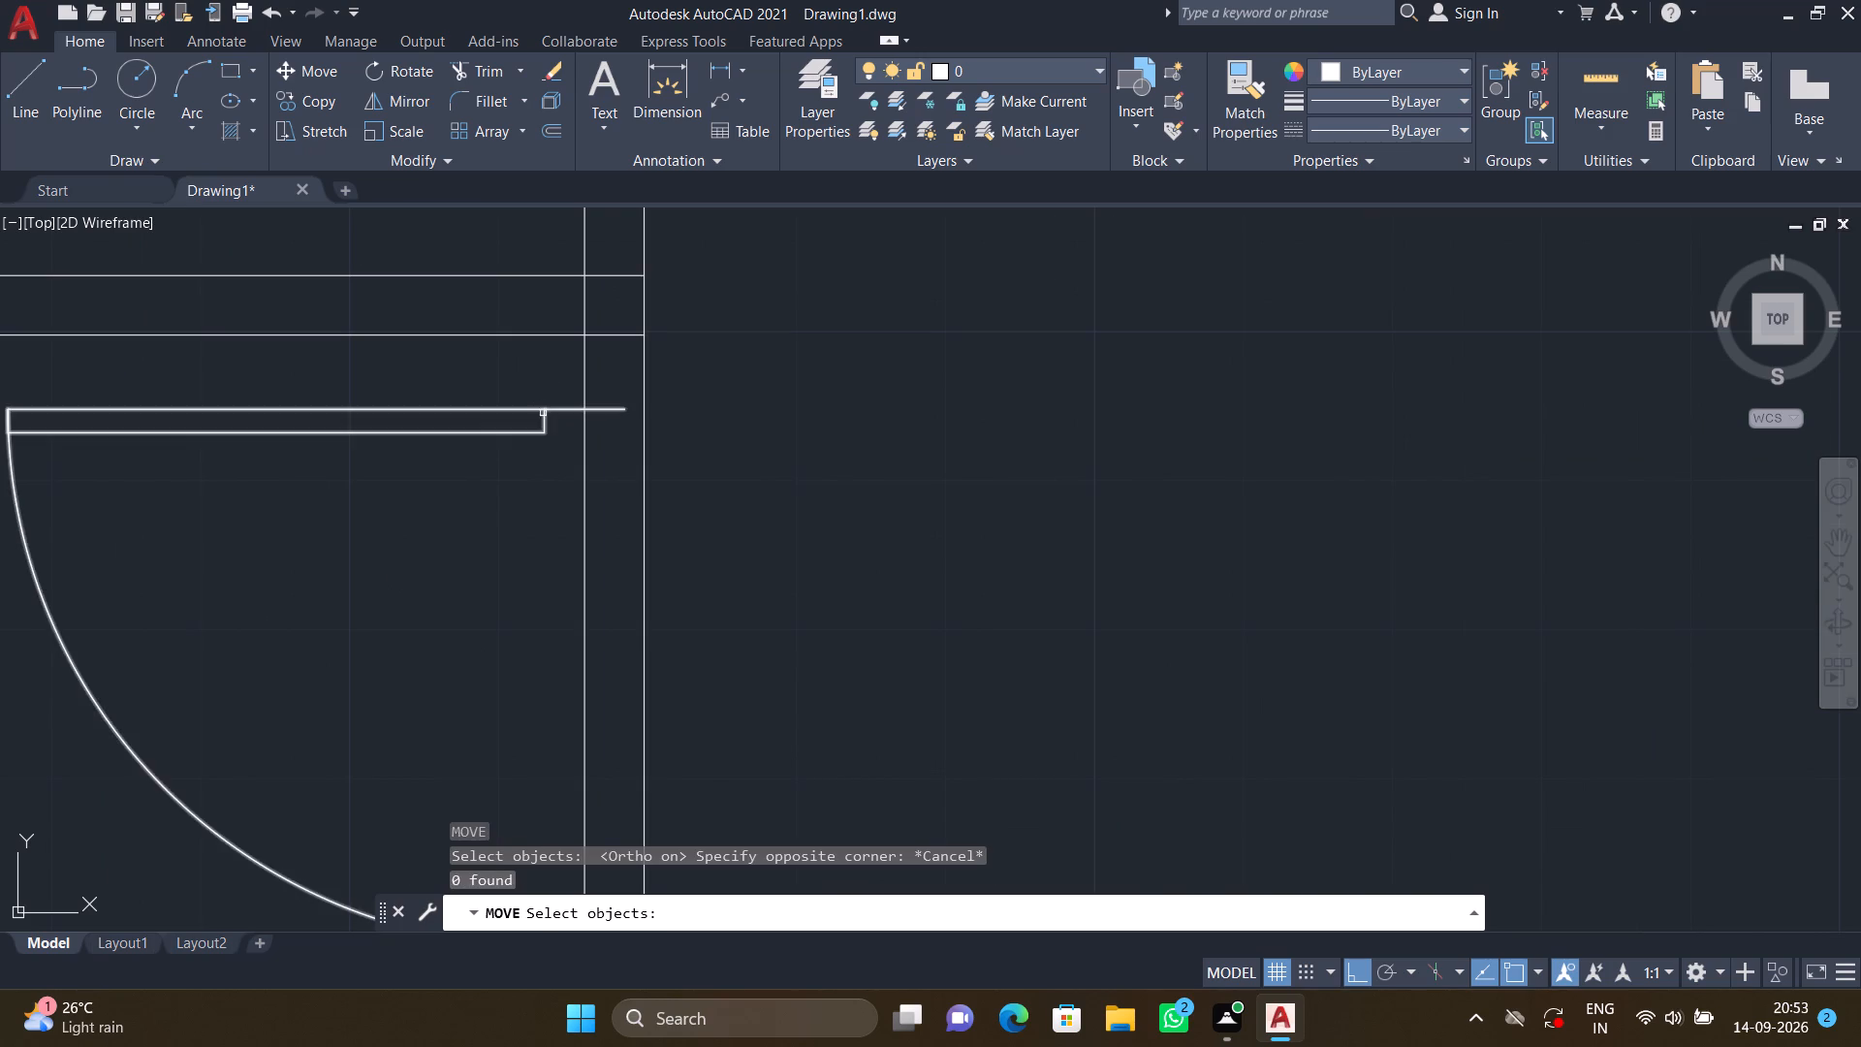
click(543, 410)
key(Return)
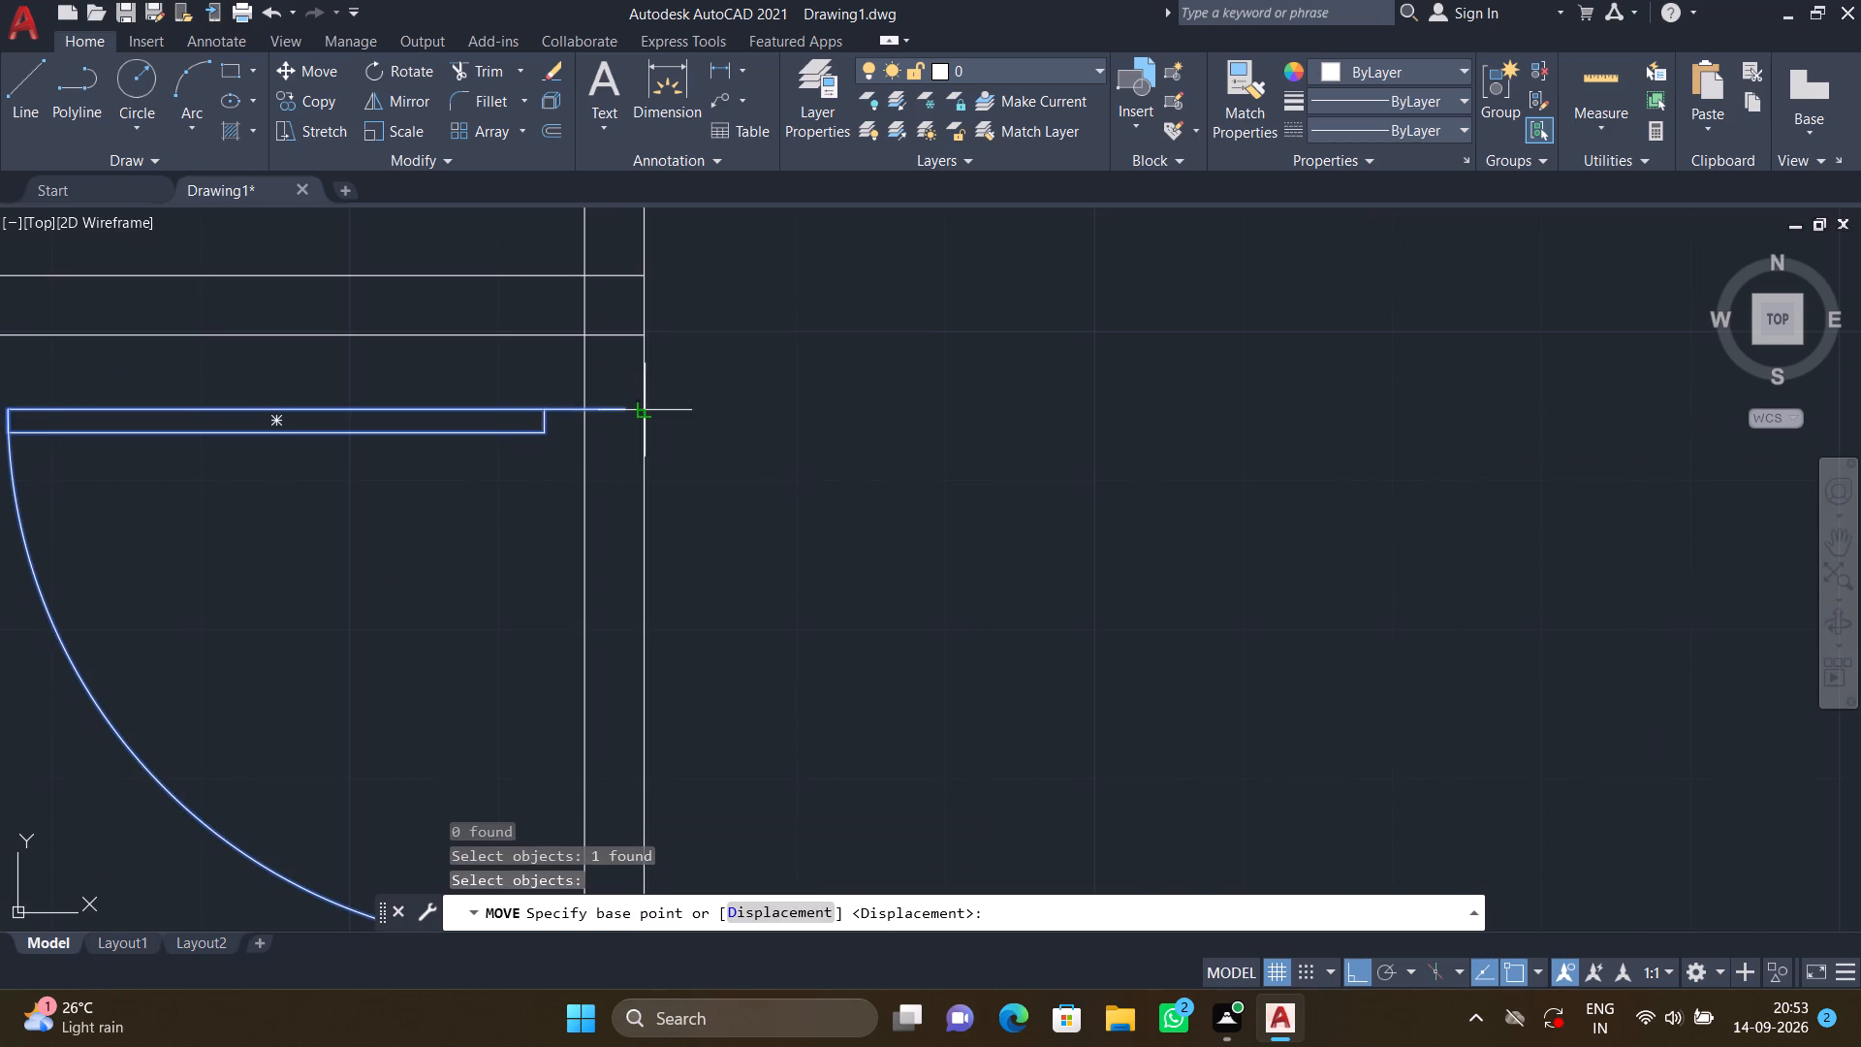
scroll(640, 418, up, 3)
click(566, 382)
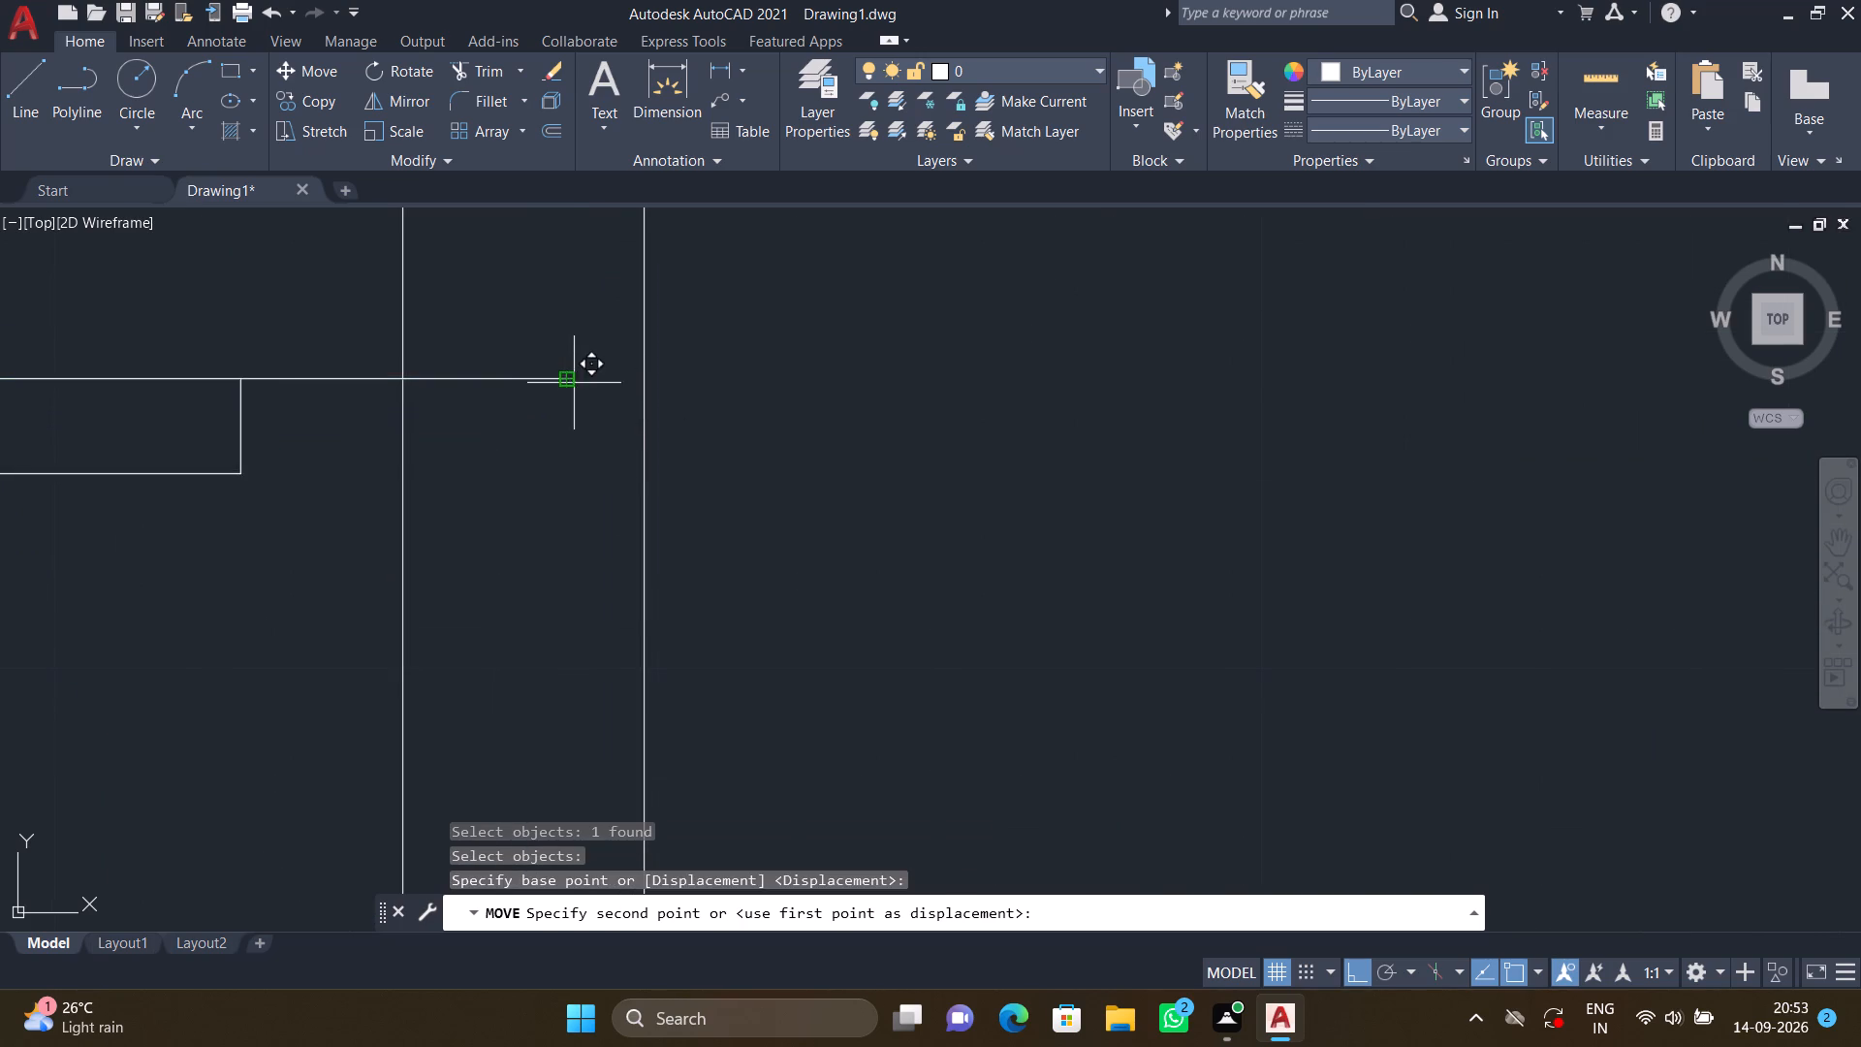
click(643, 378)
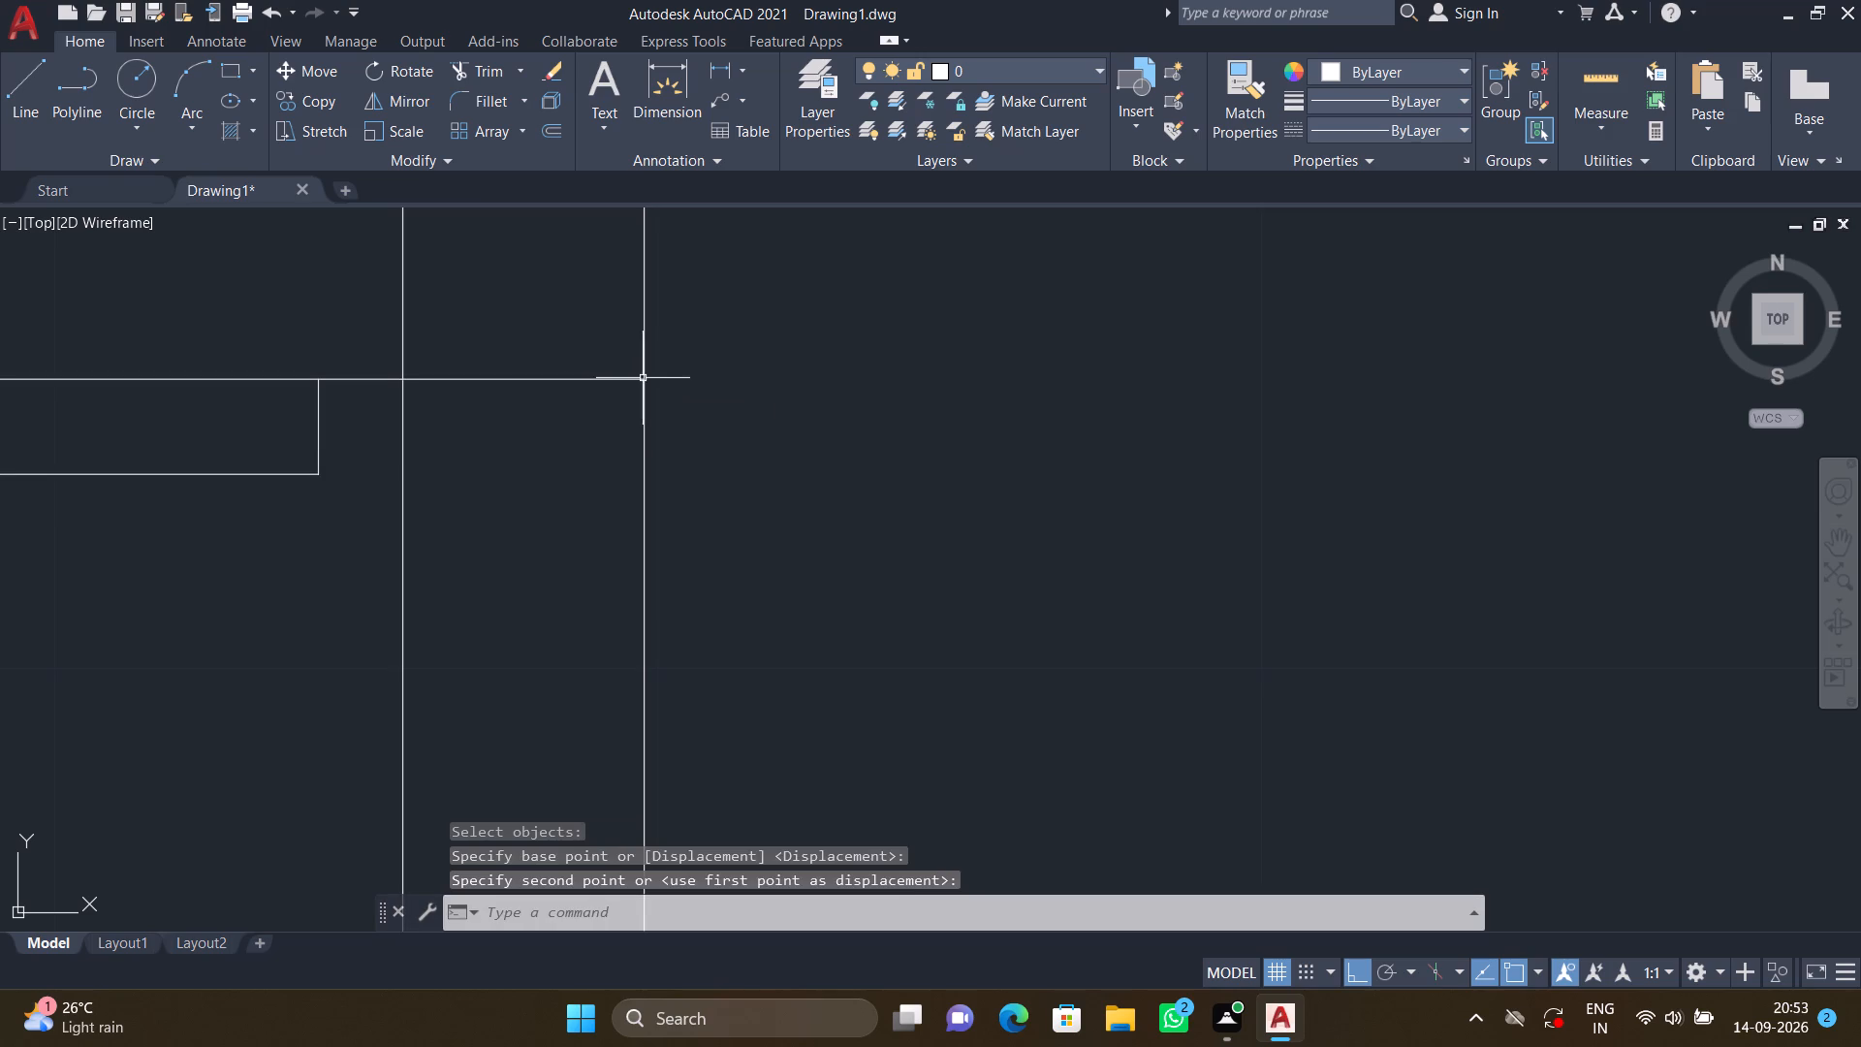
With ortho off, copy the upper-left door of the vertical four-door group into the wall above the two steps, near the wall corner.
scroll(671, 383, down, 5)
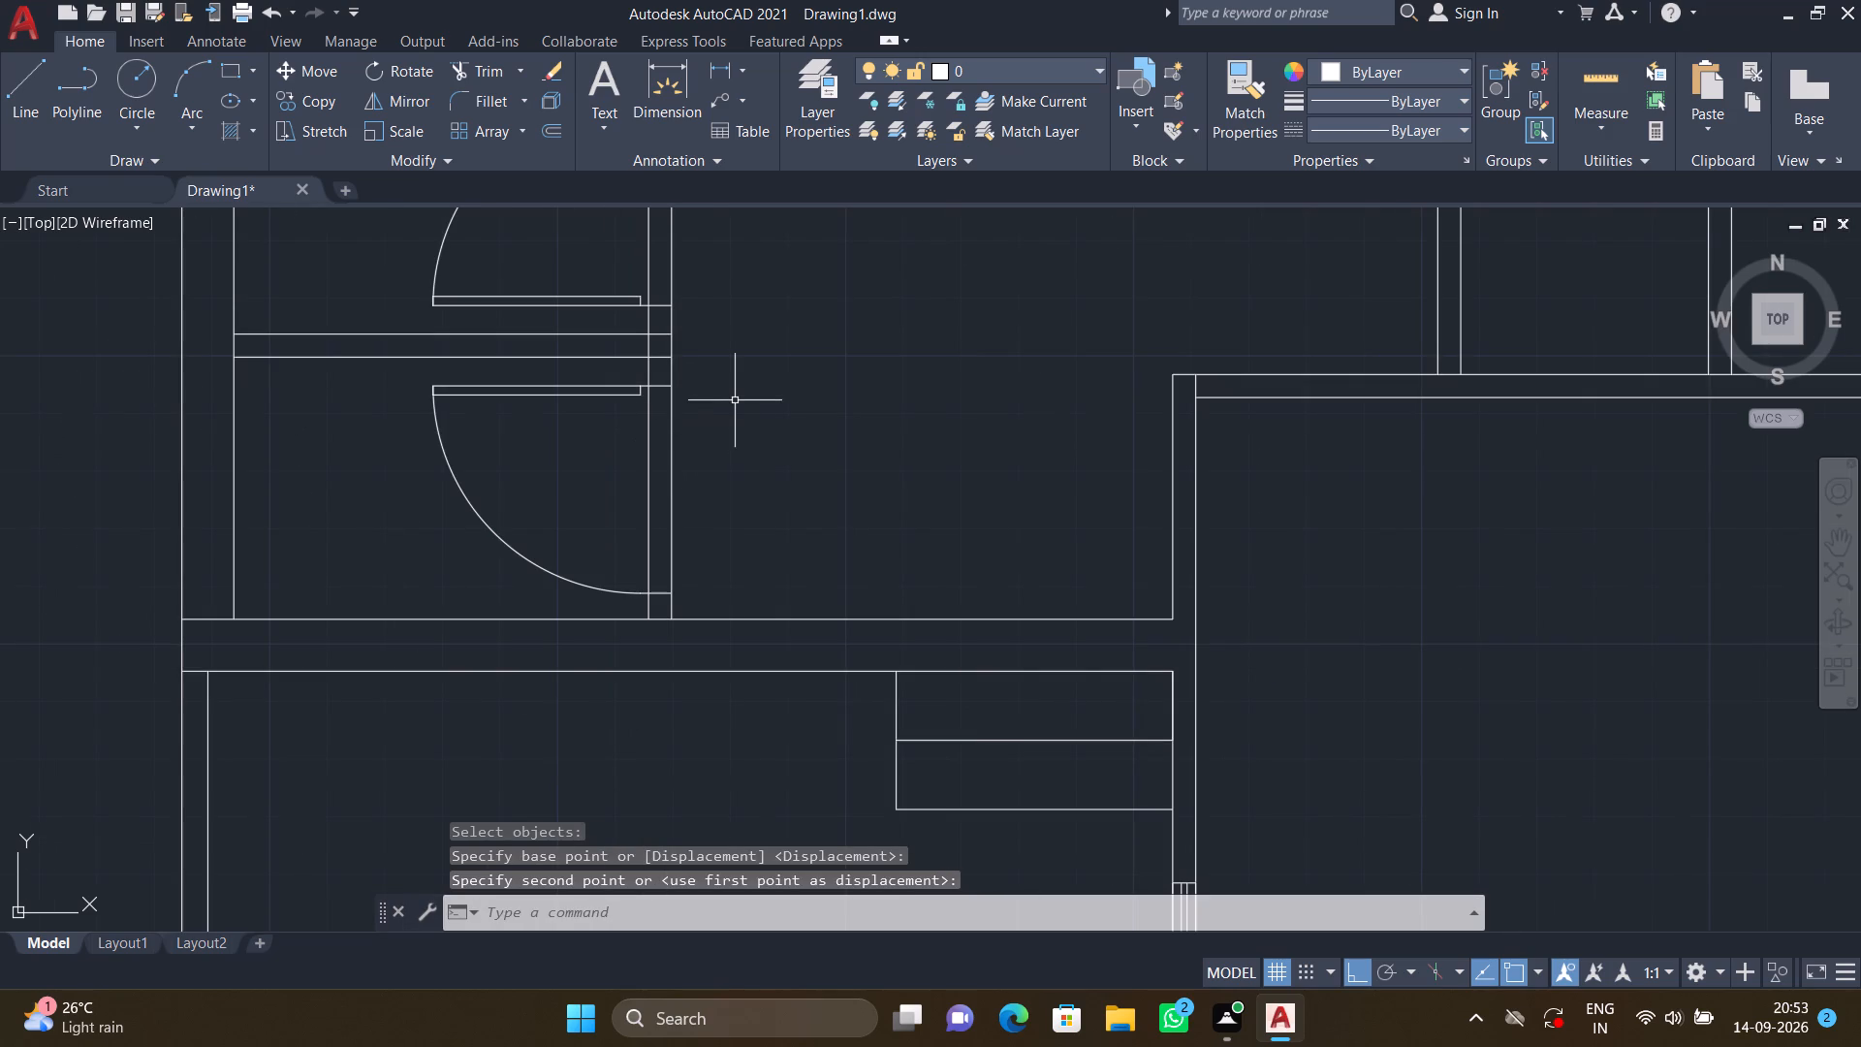
scroll(736, 399, down, 2)
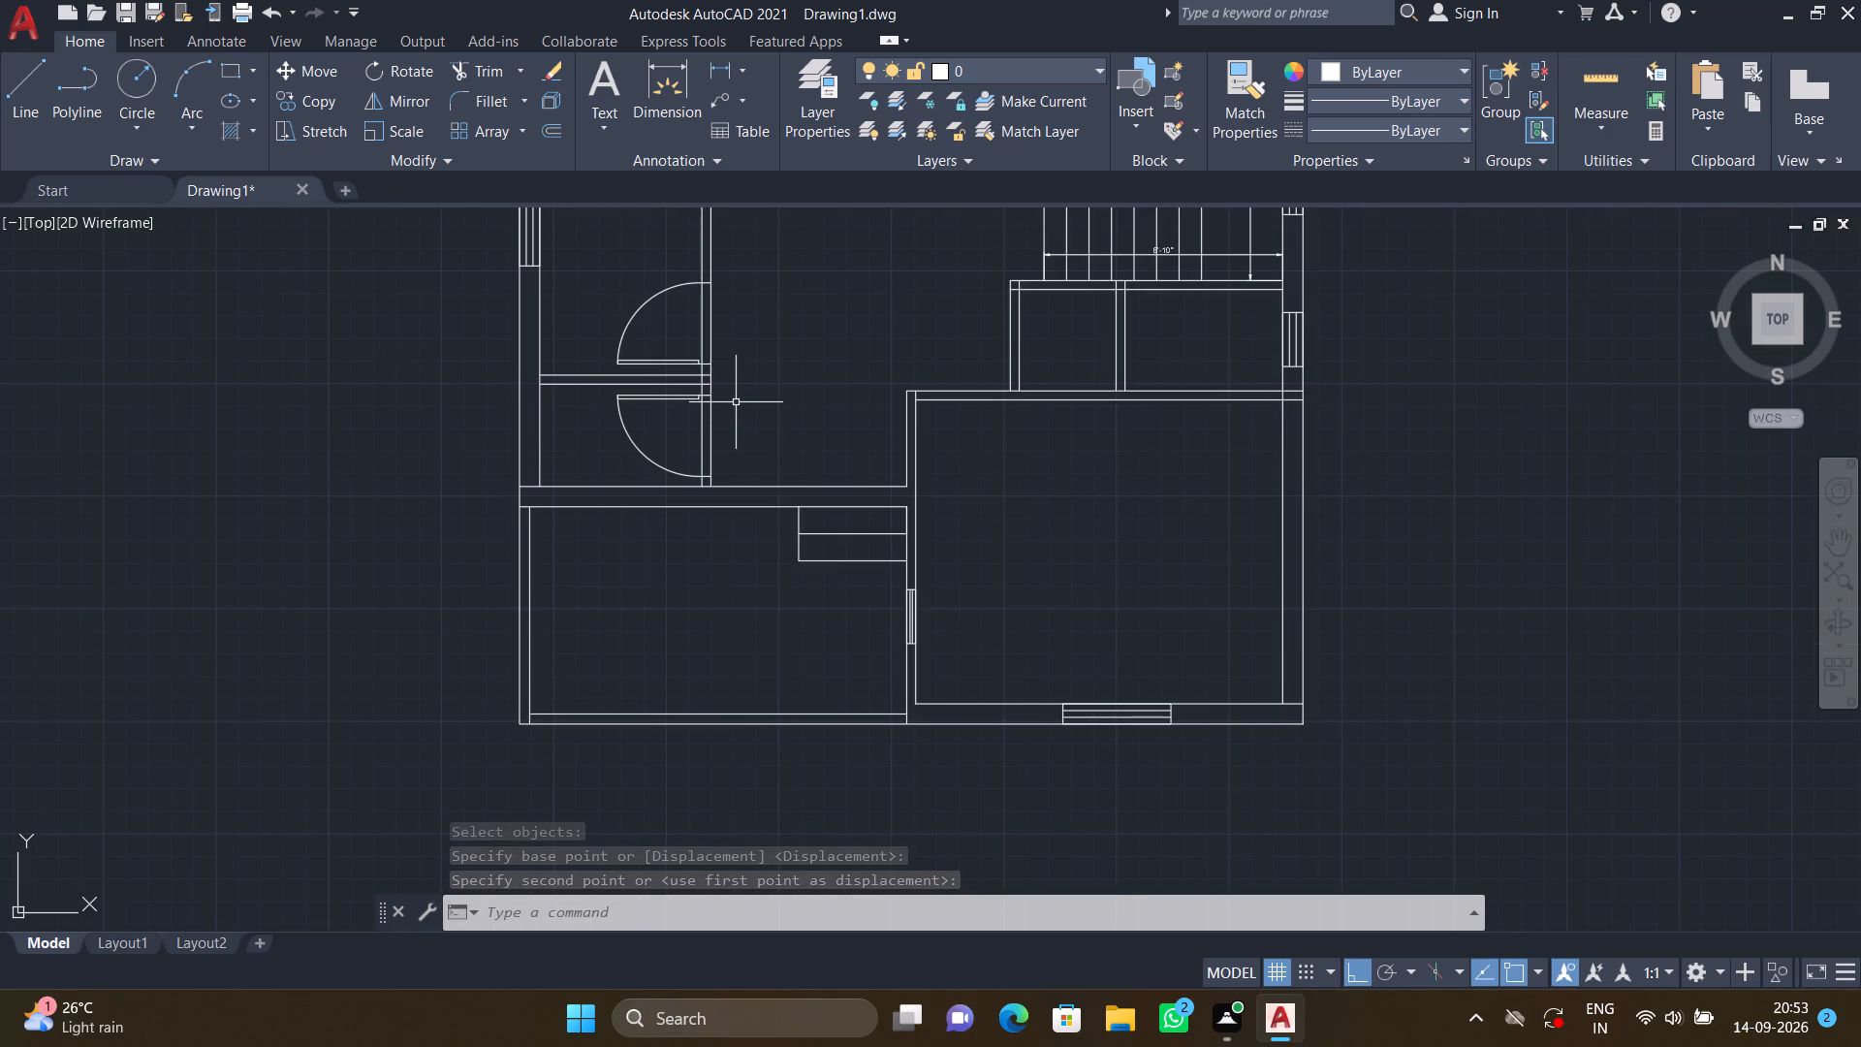
scroll(739, 414, down, 1)
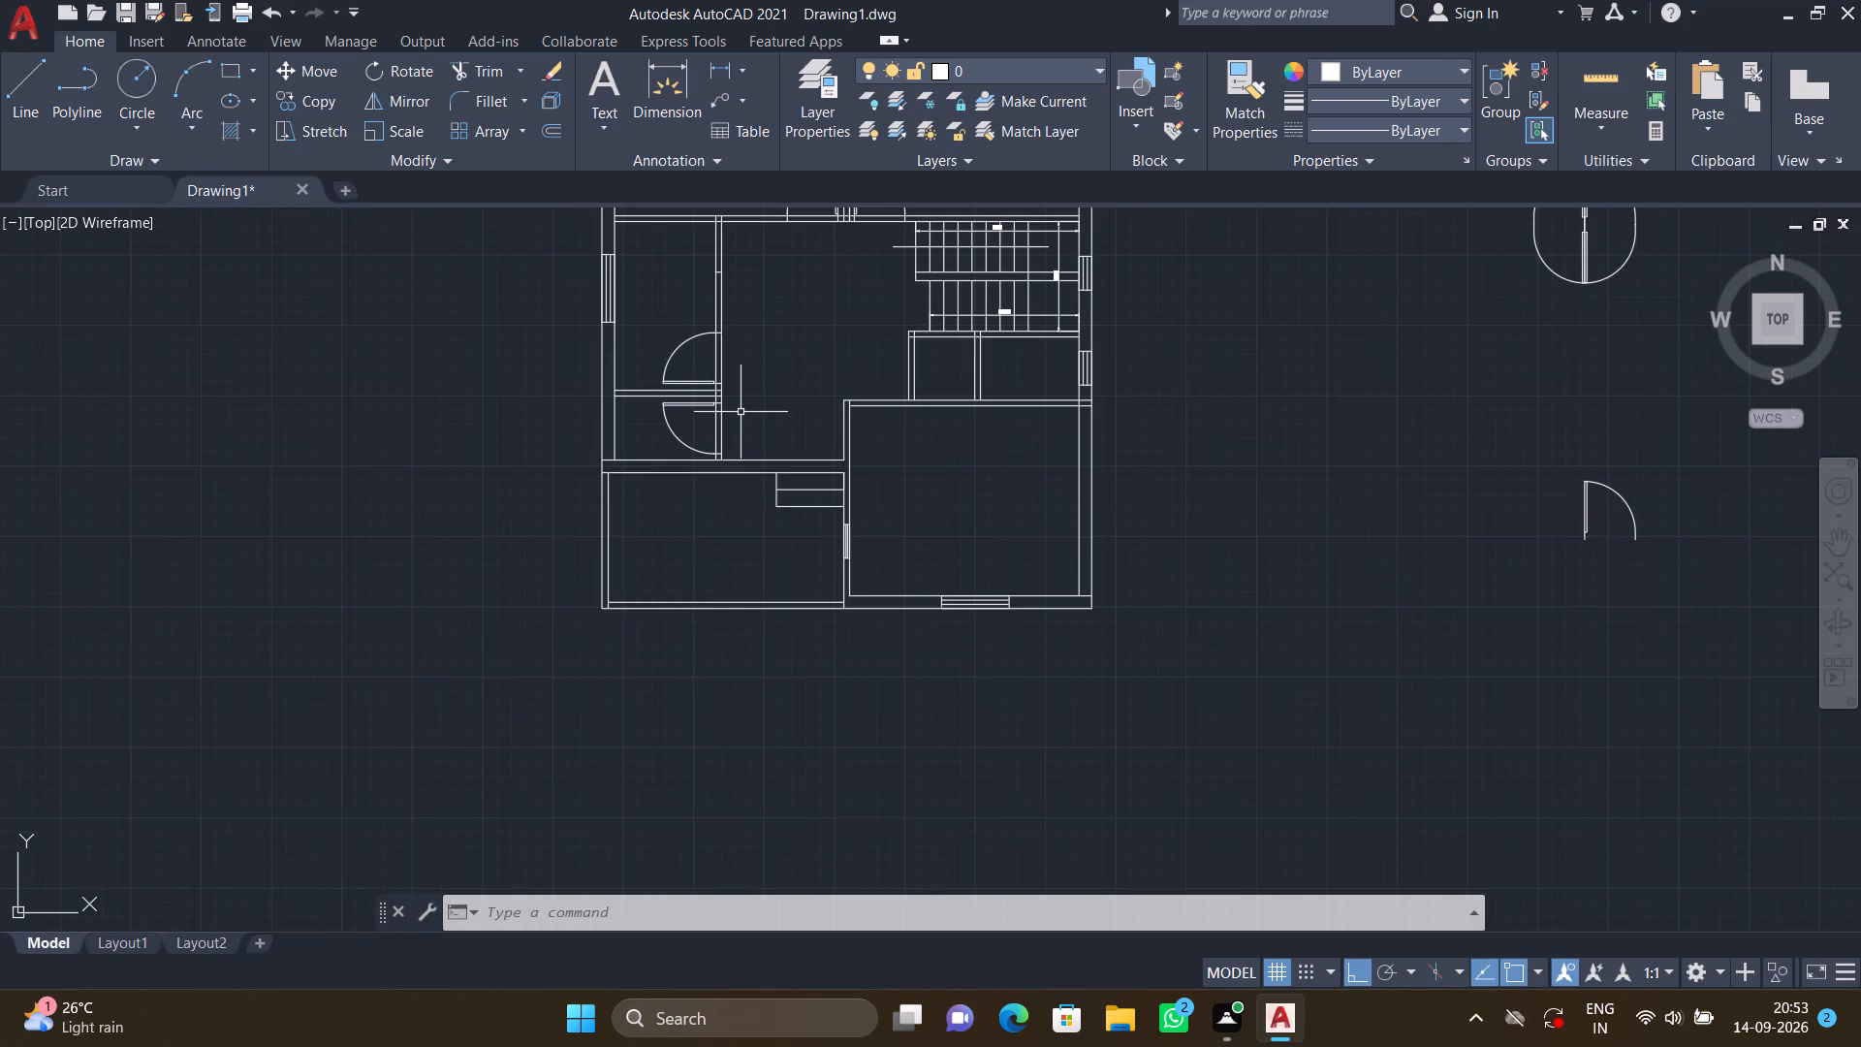
scroll(764, 416, down, 1)
middle_drag(764, 416, 718, 514)
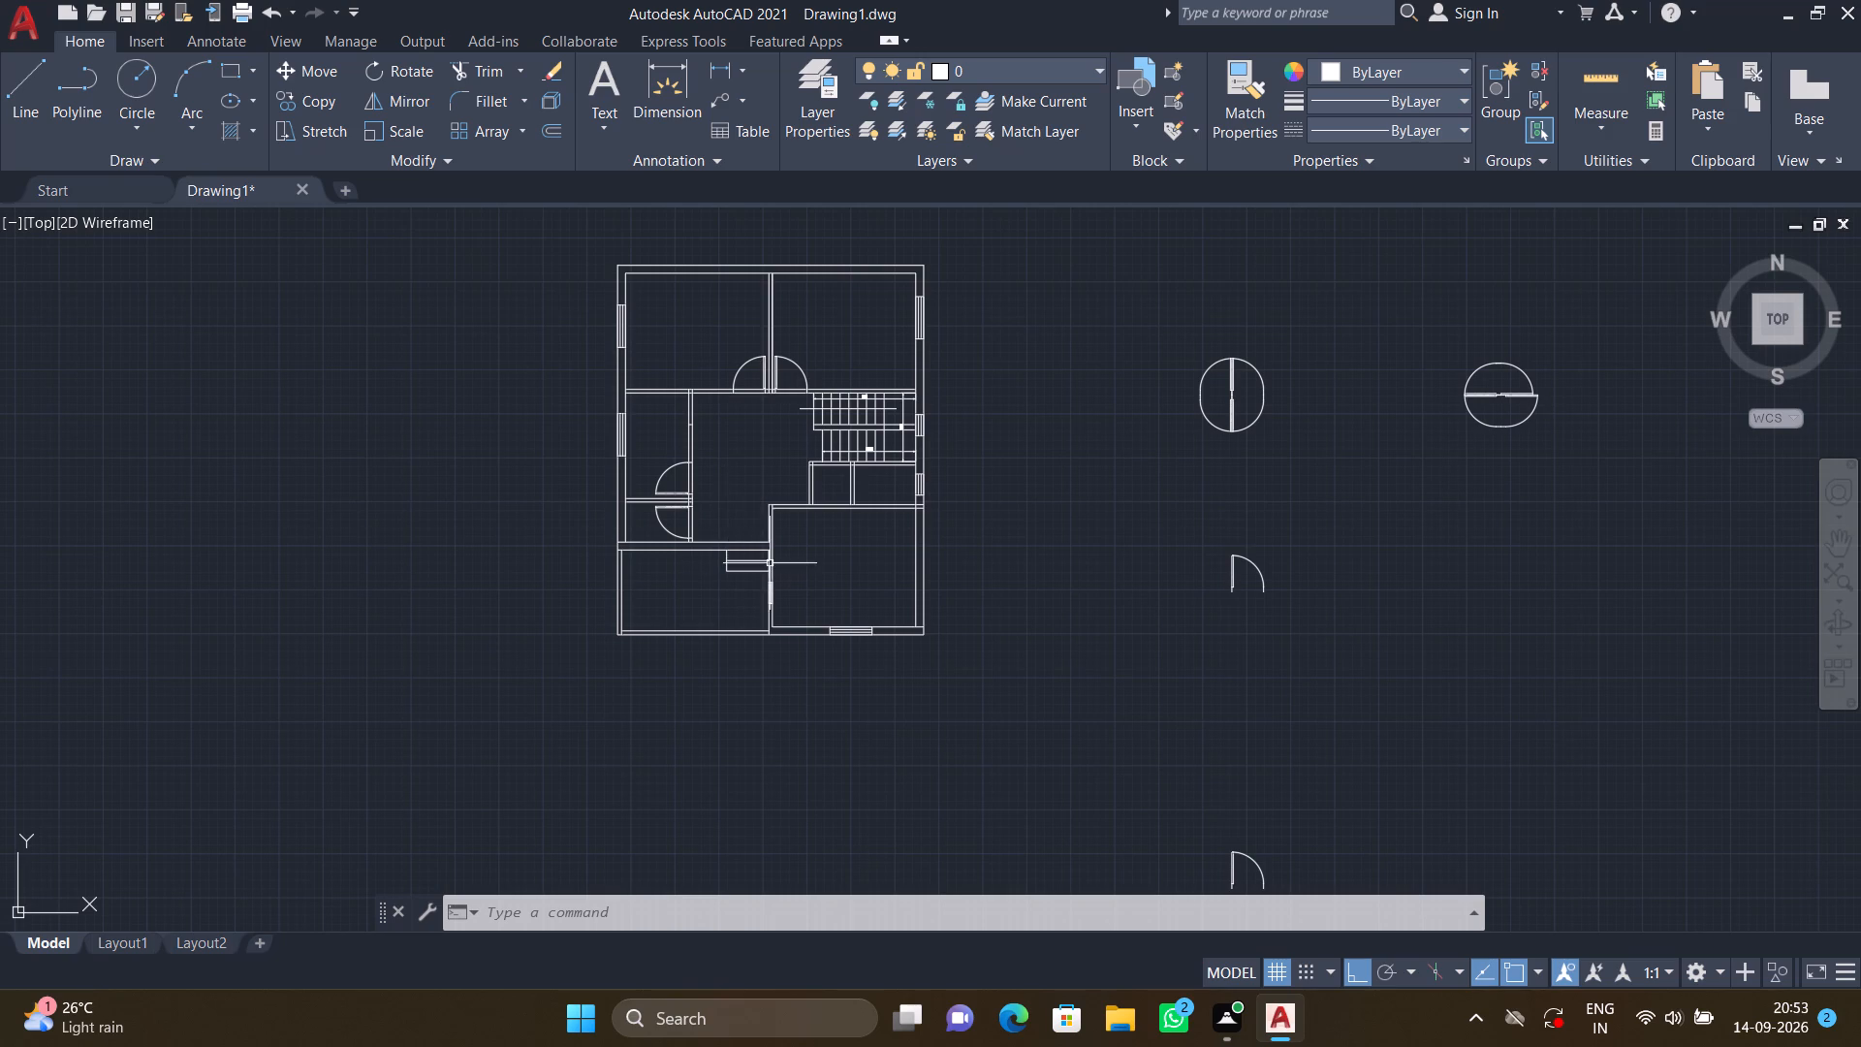
scroll(770, 562, up, 2)
scroll(775, 582, down, 2)
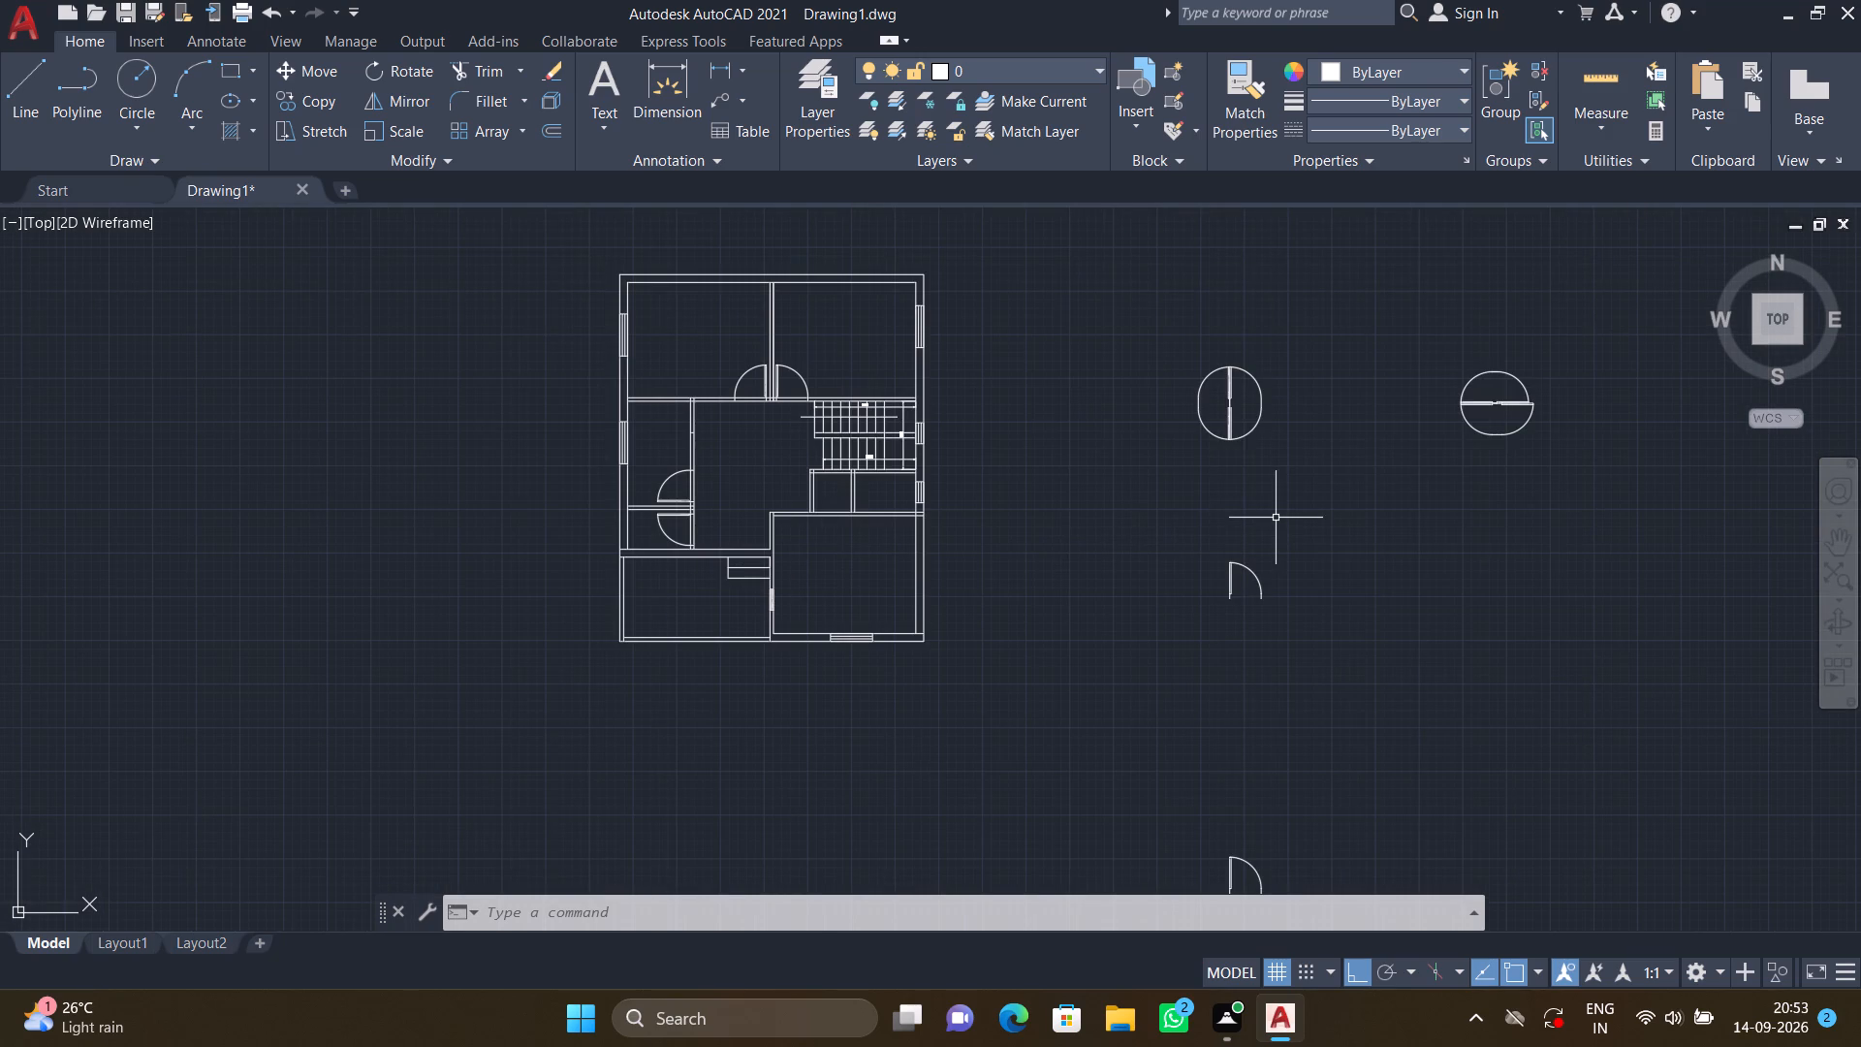
scroll(1220, 372, up, 1)
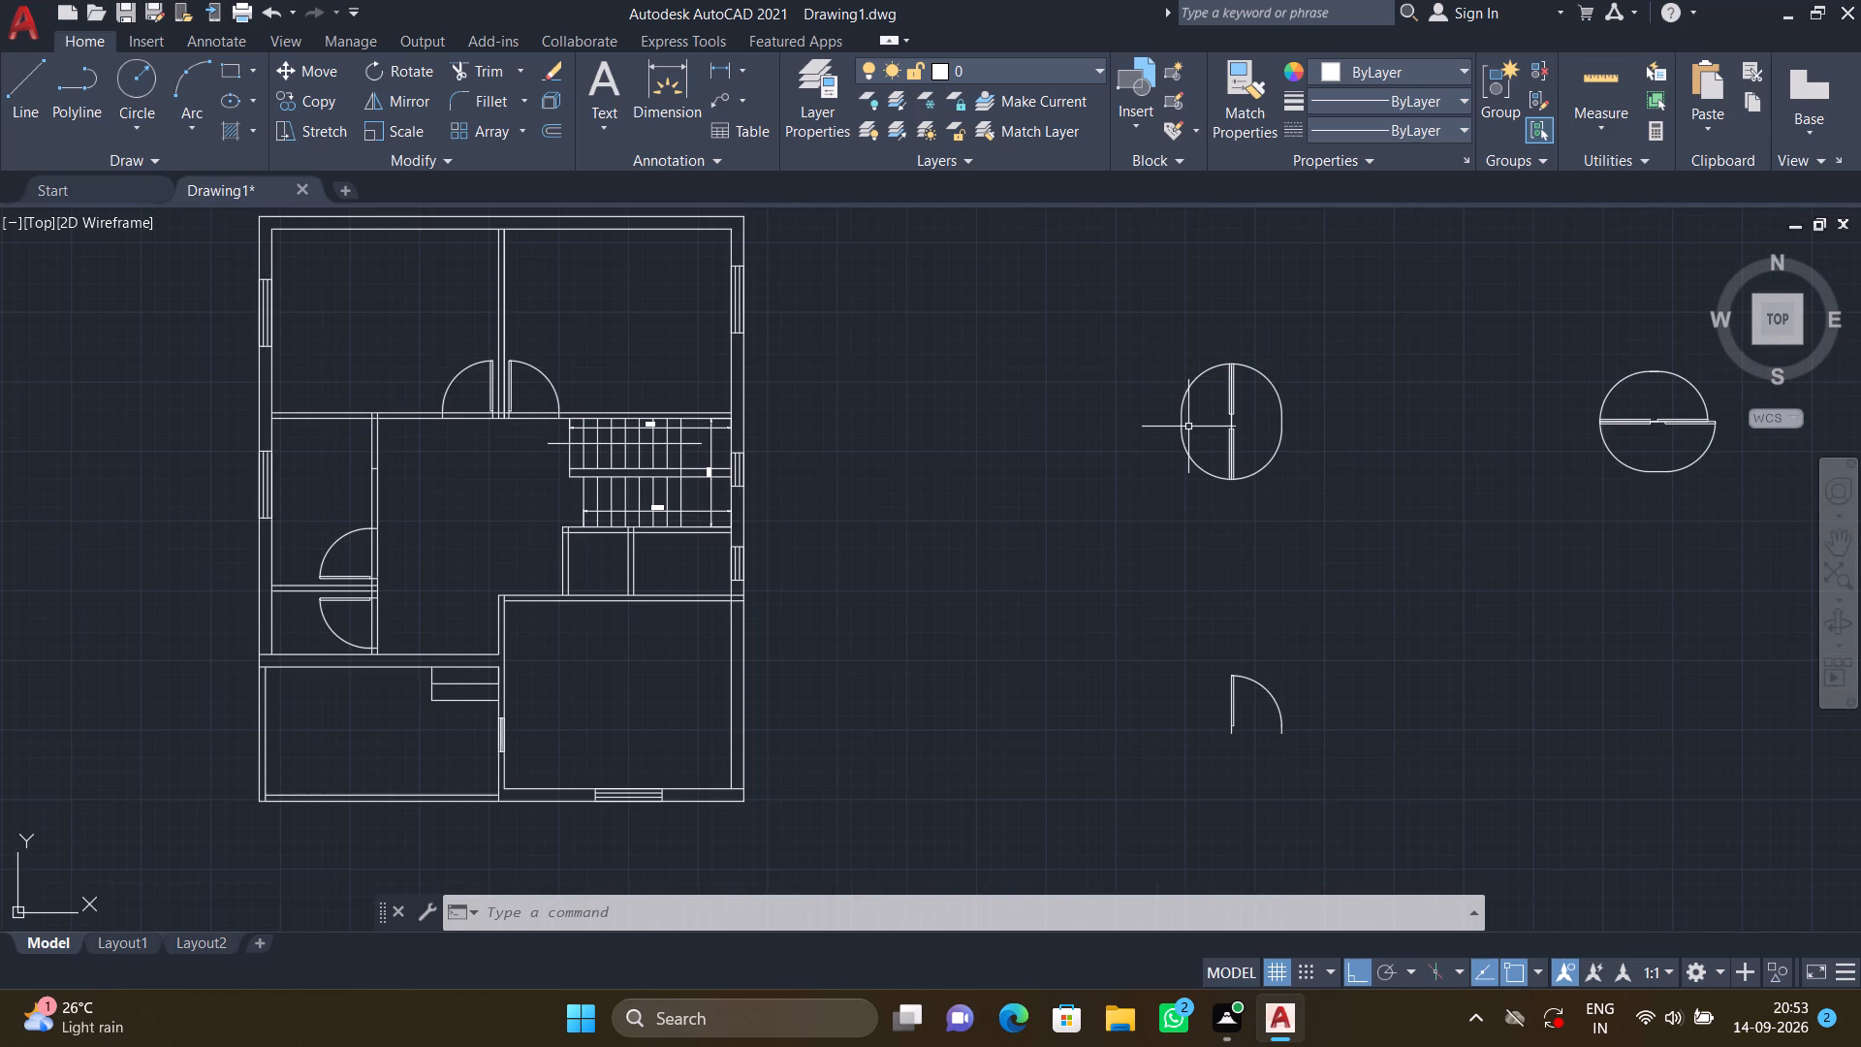
key(c)
key(o)
key(Return)
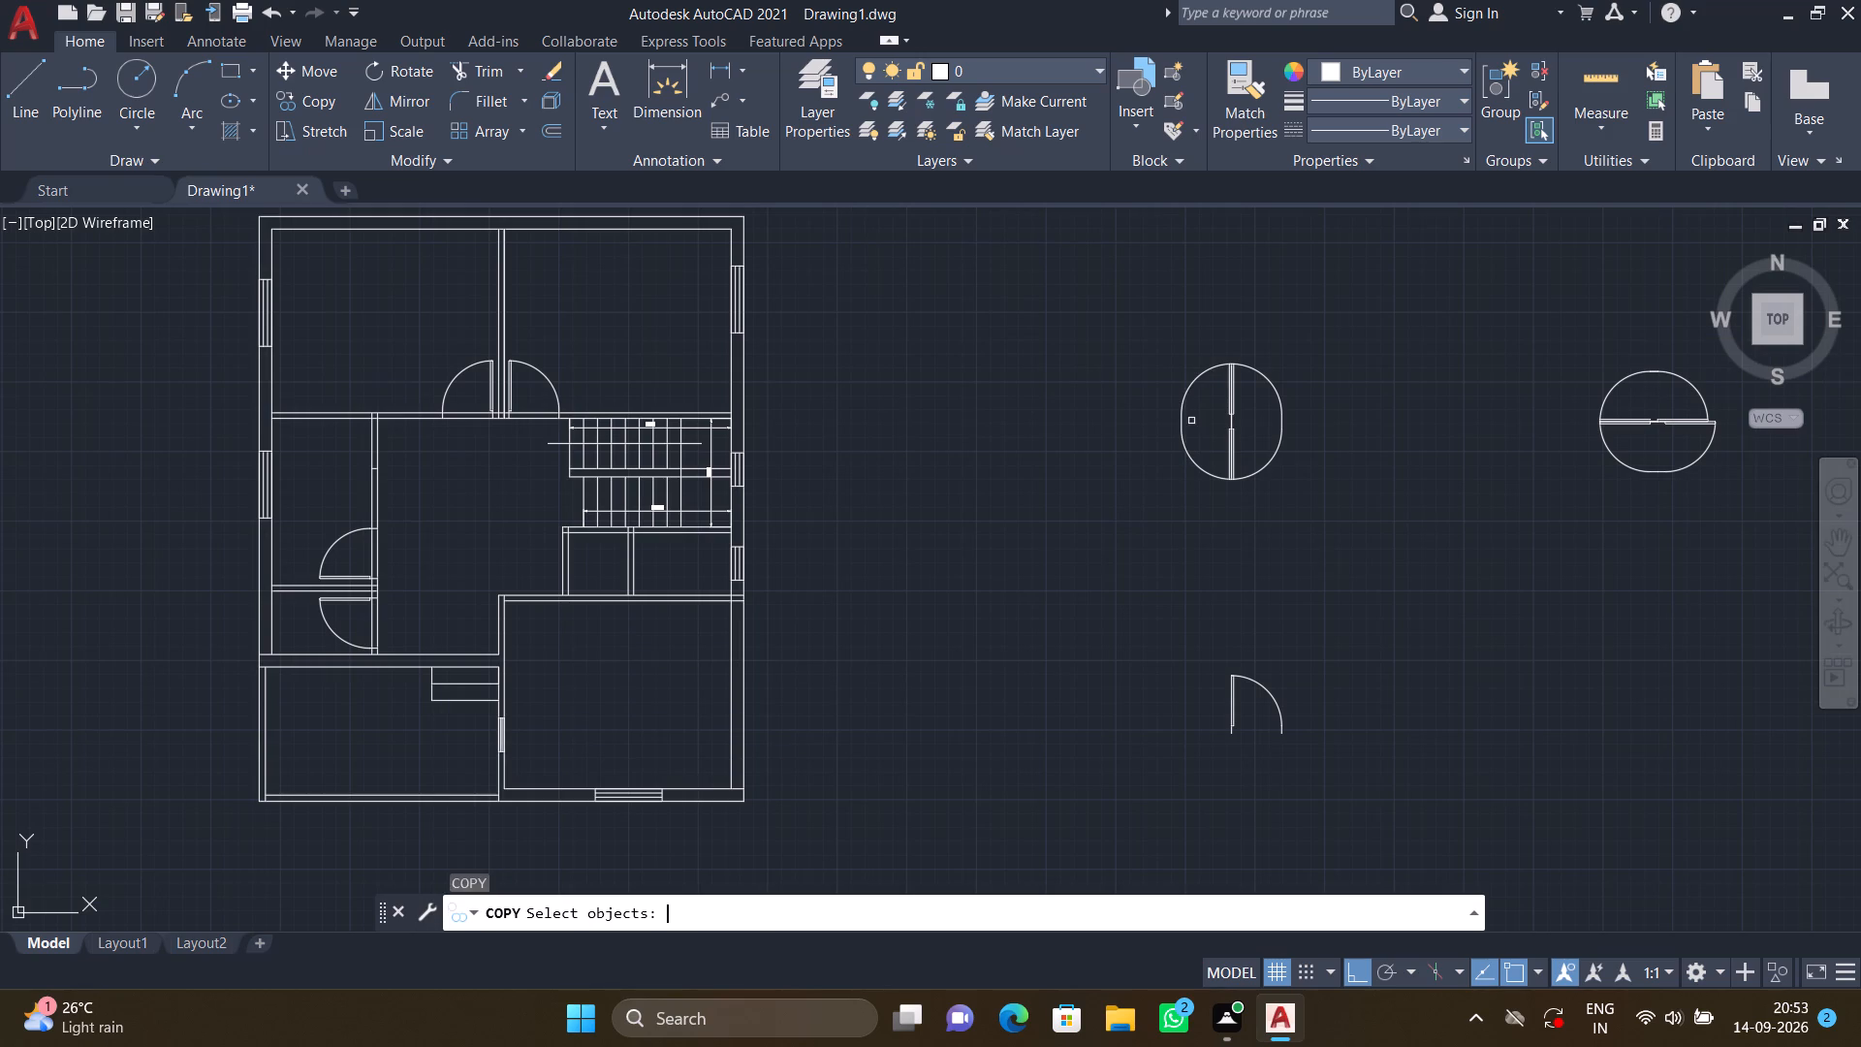
click(1190, 393)
key(Return)
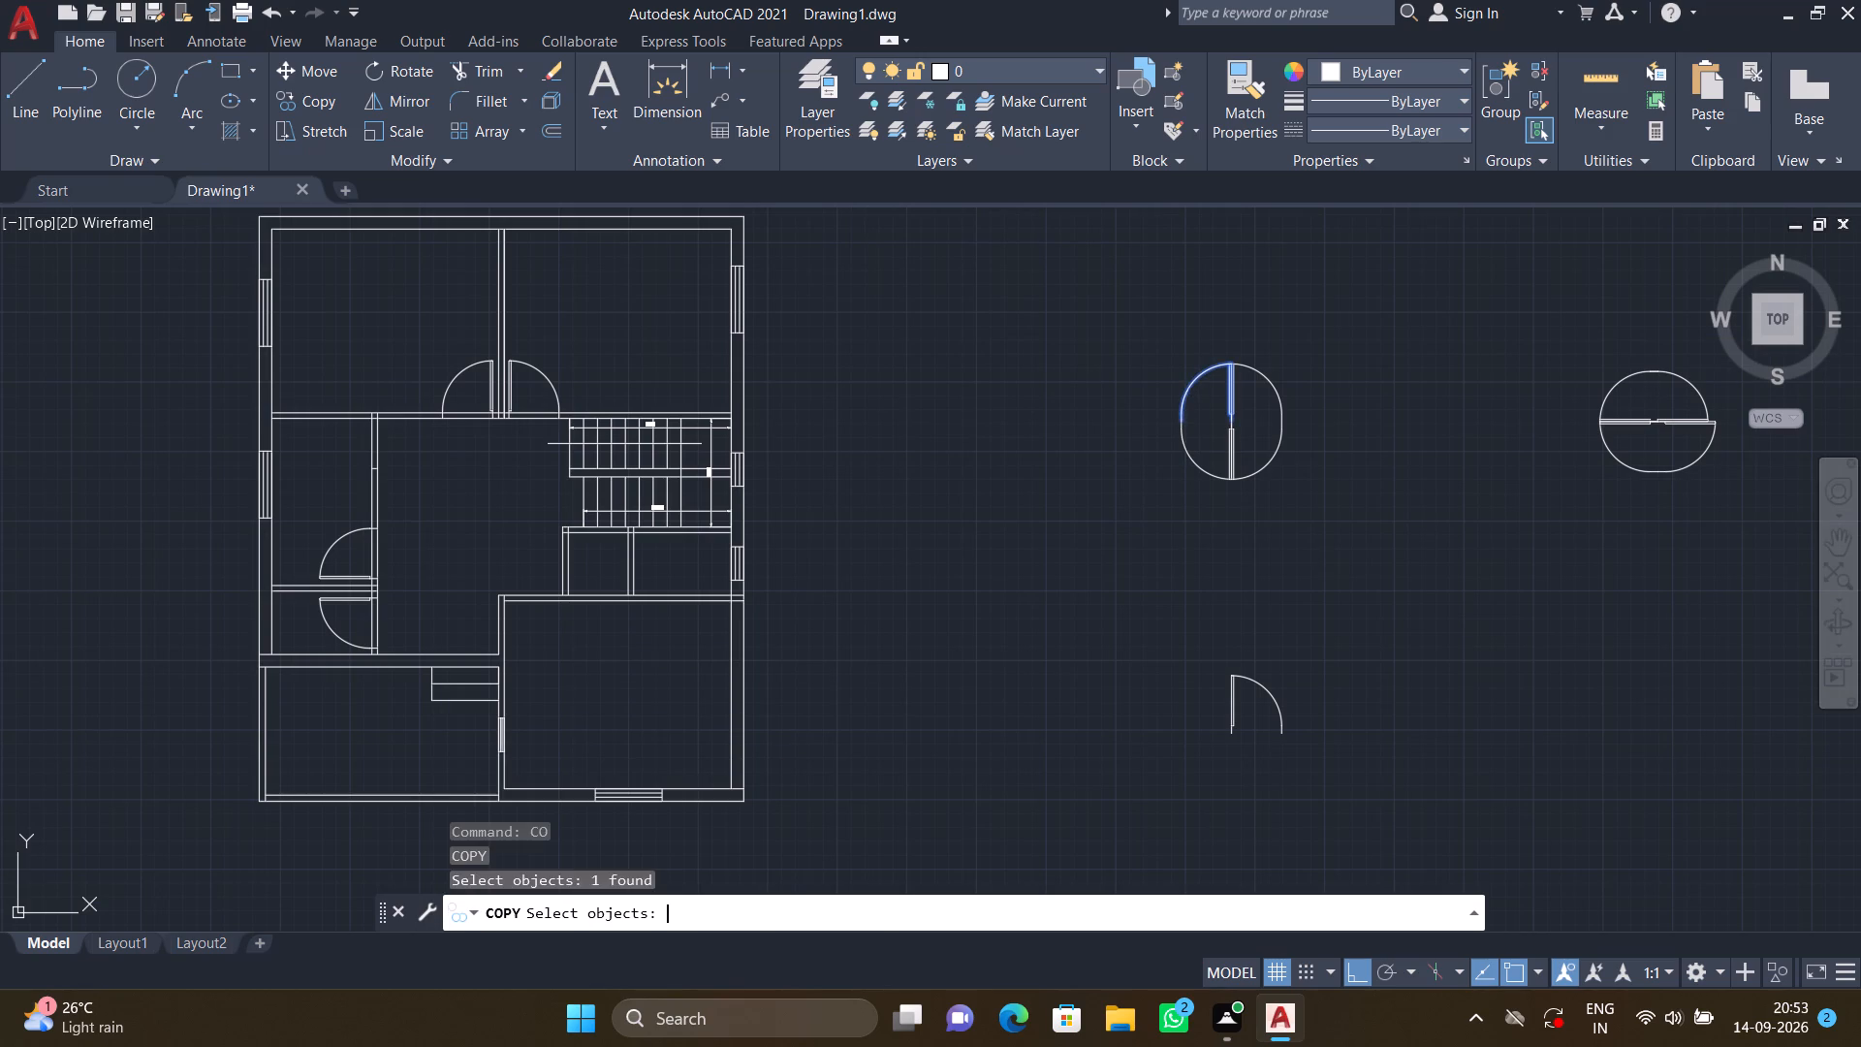
click(1225, 409)
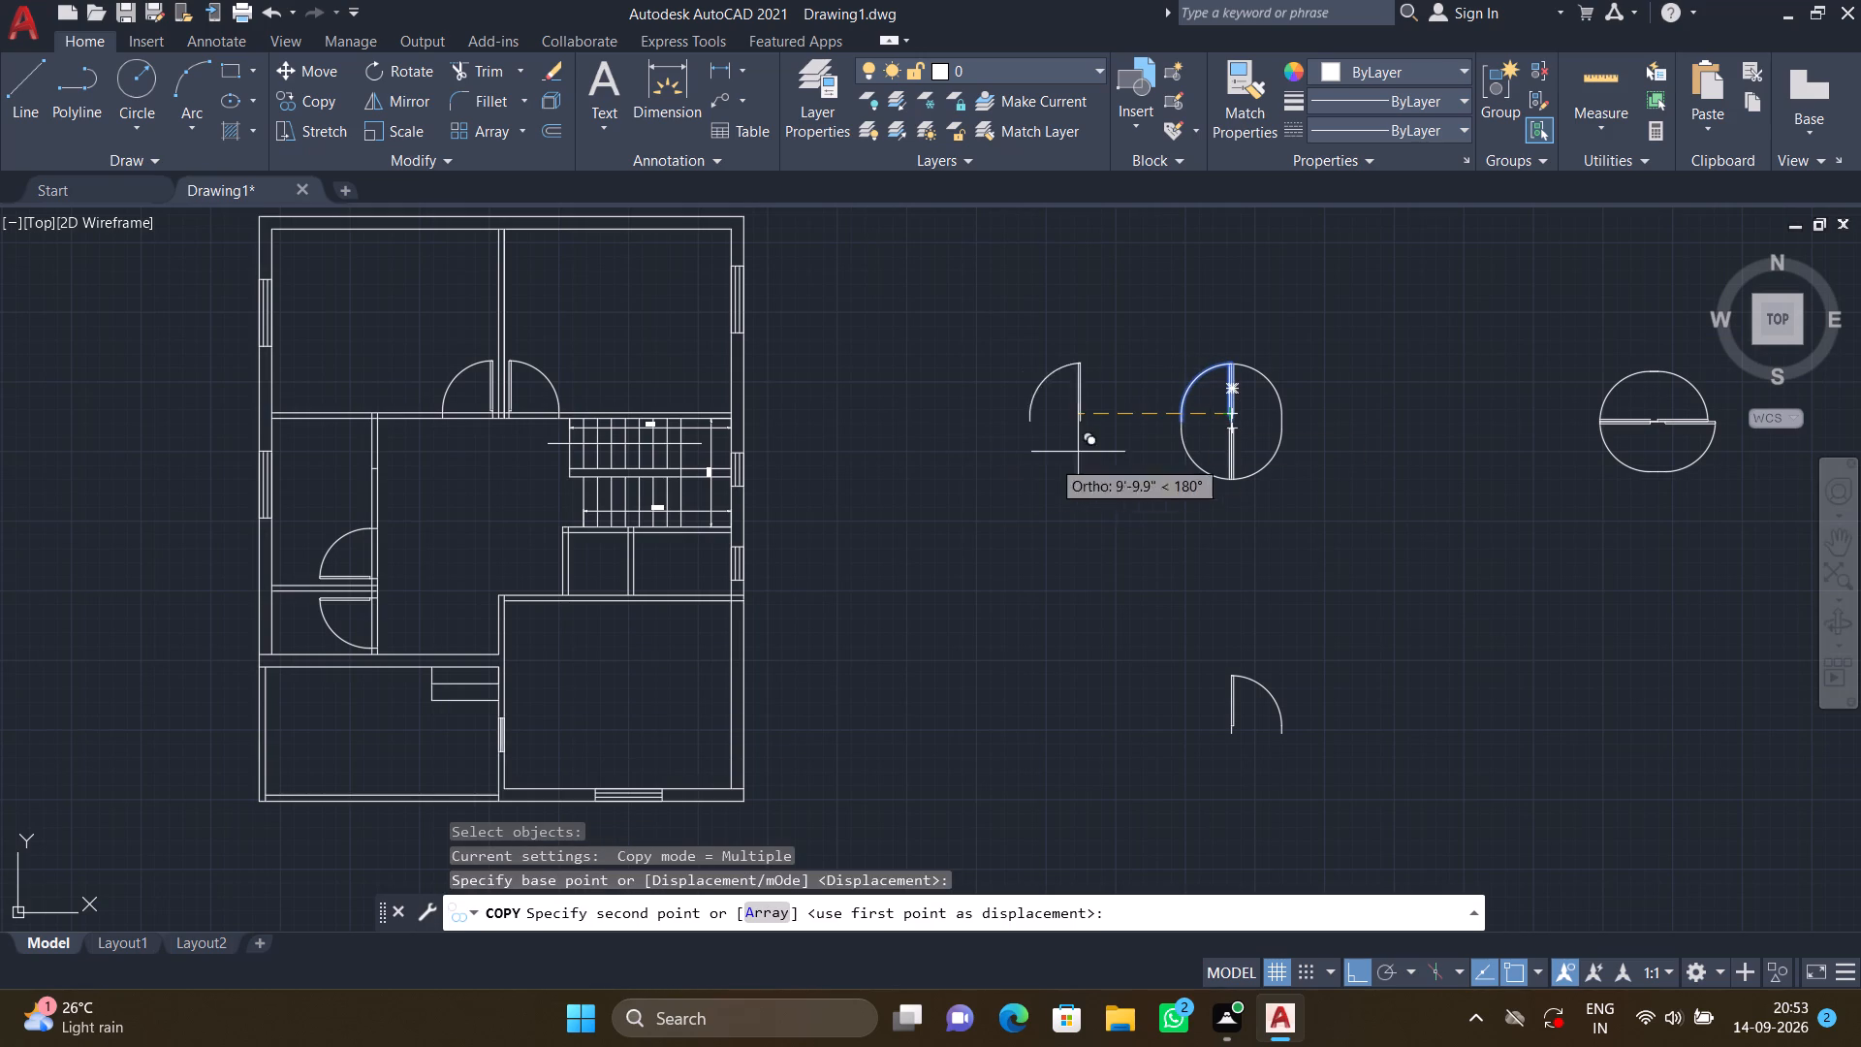
key(F8)
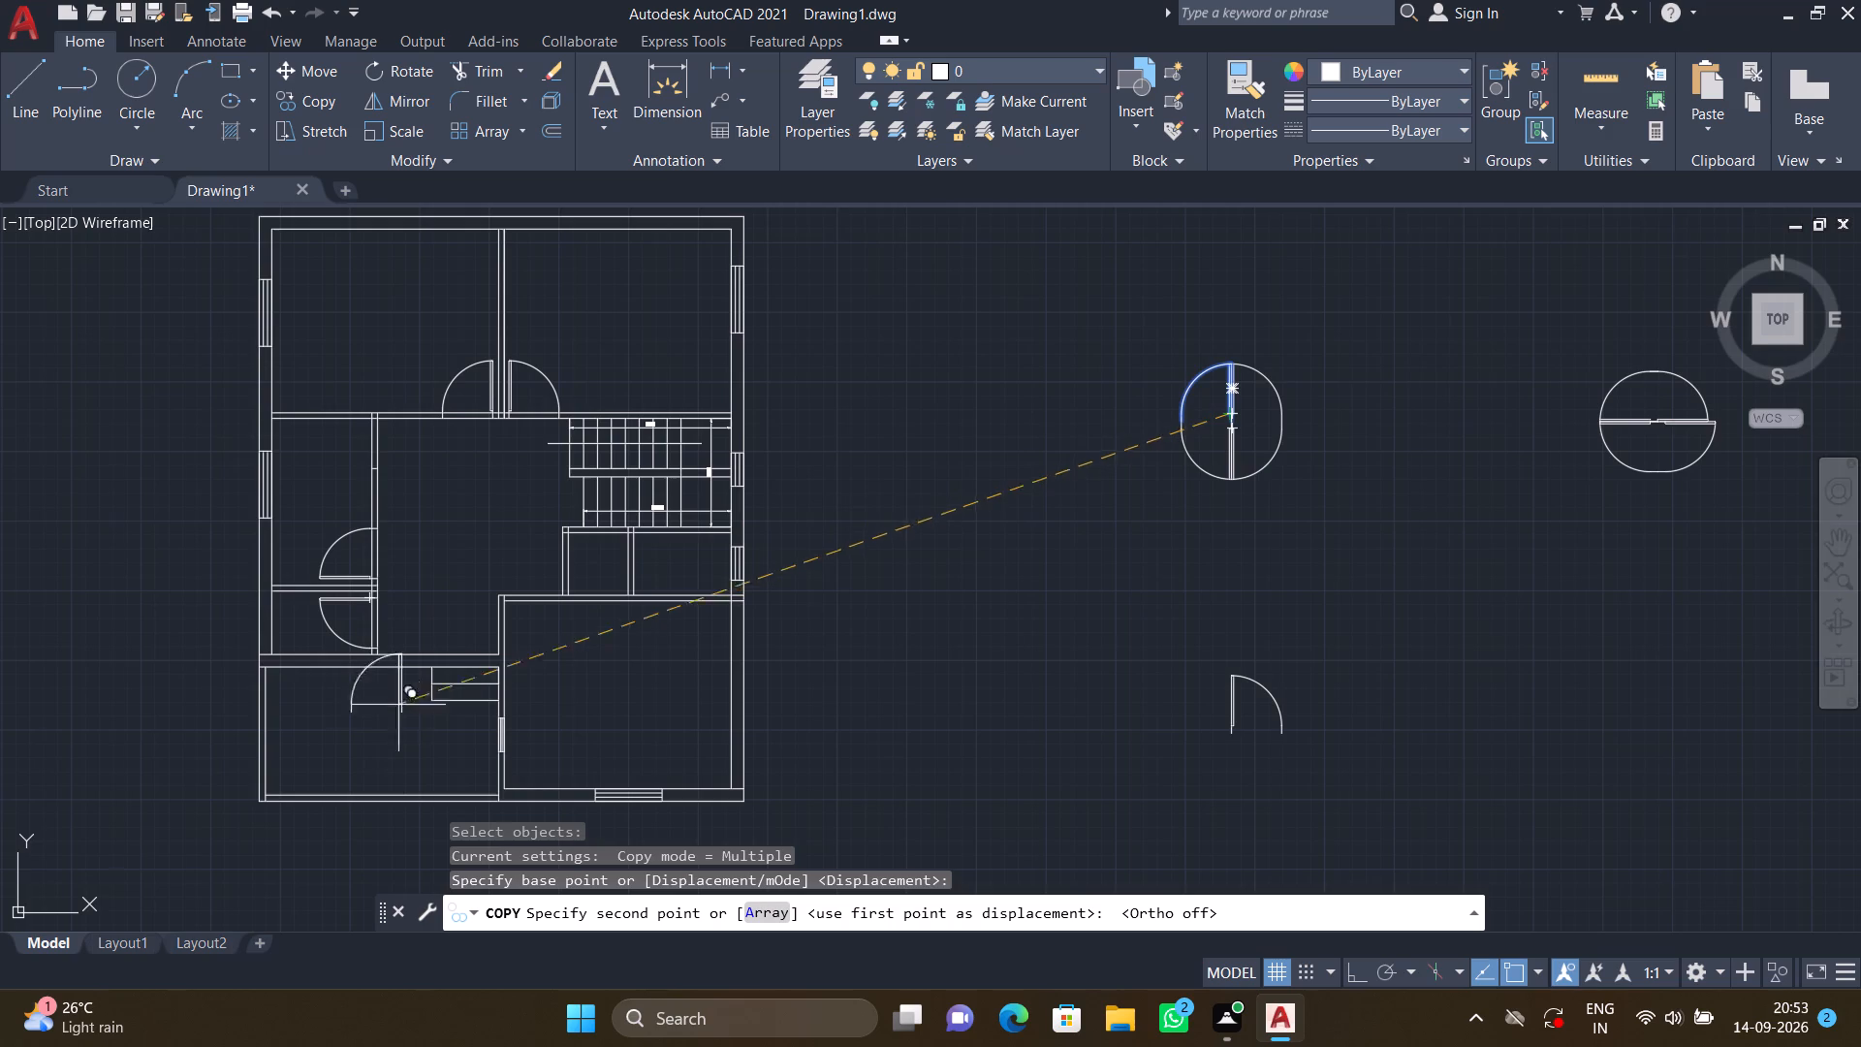
middle_drag(432, 669, 682, 508)
scroll(714, 491, up, 3)
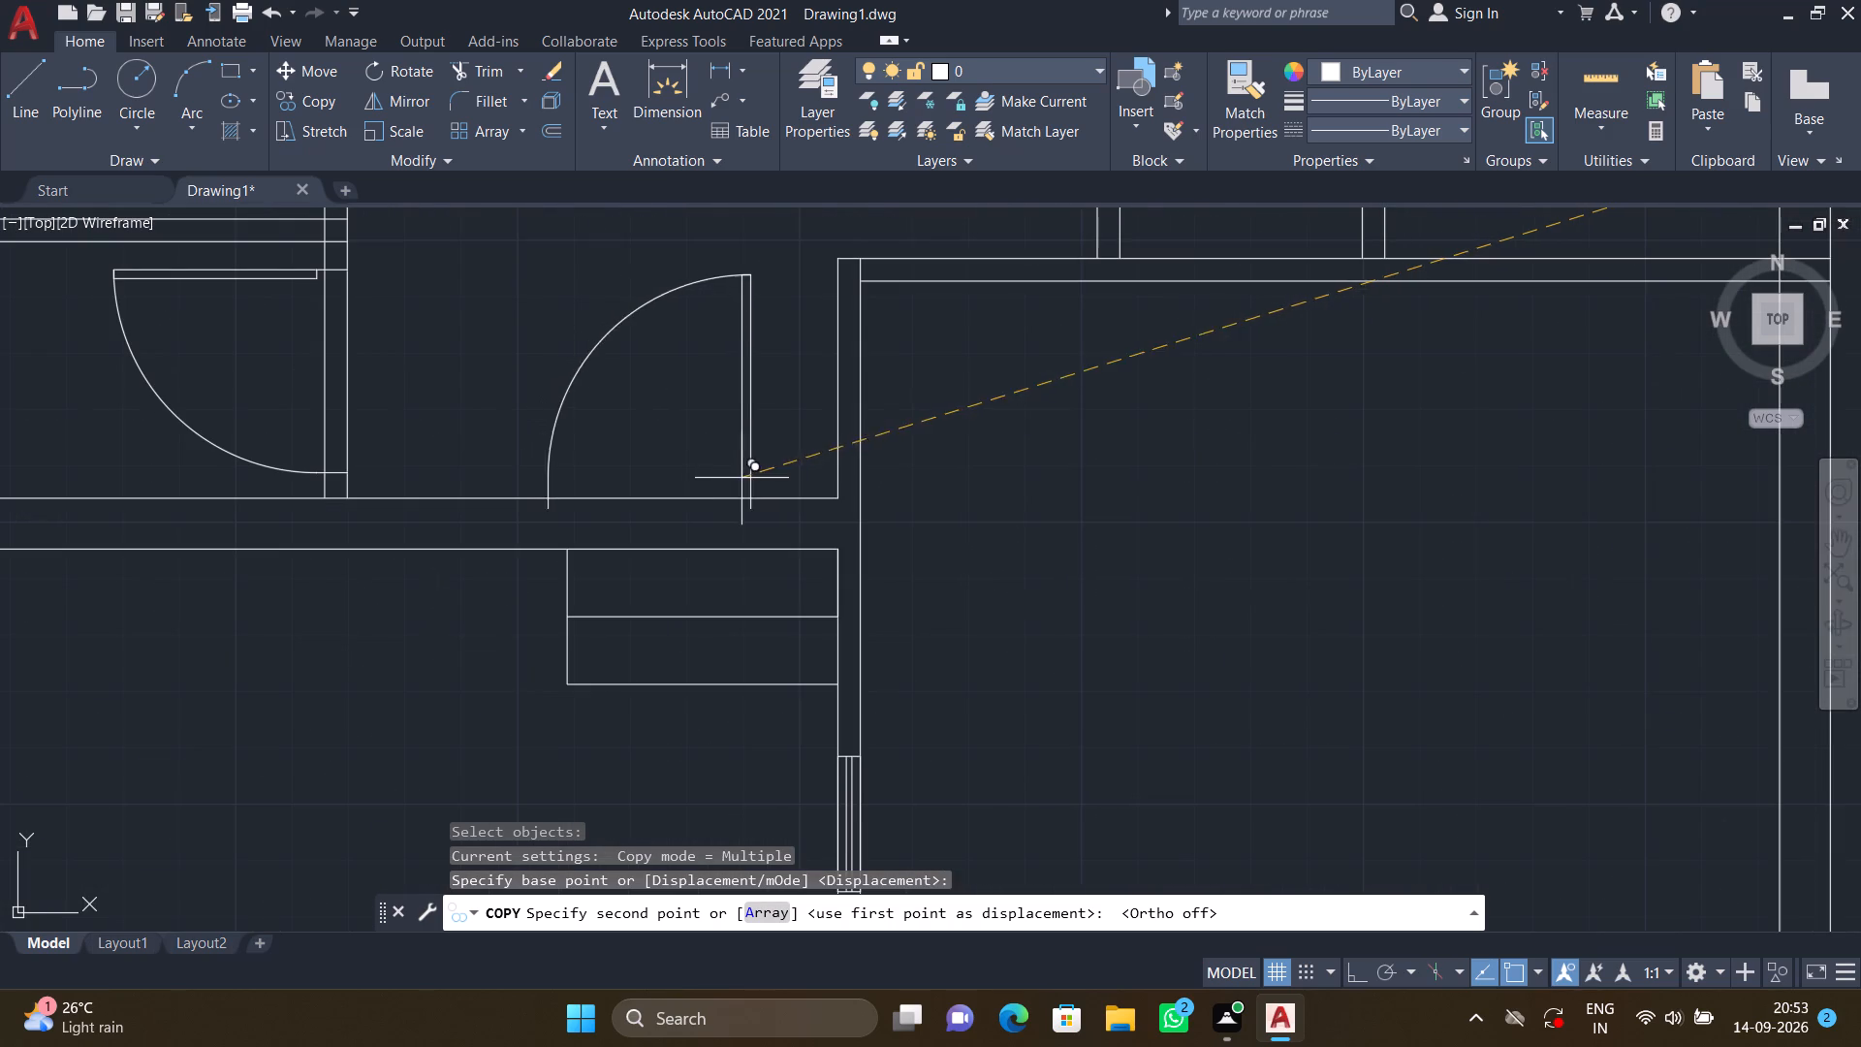
scroll(803, 475, up, 1)
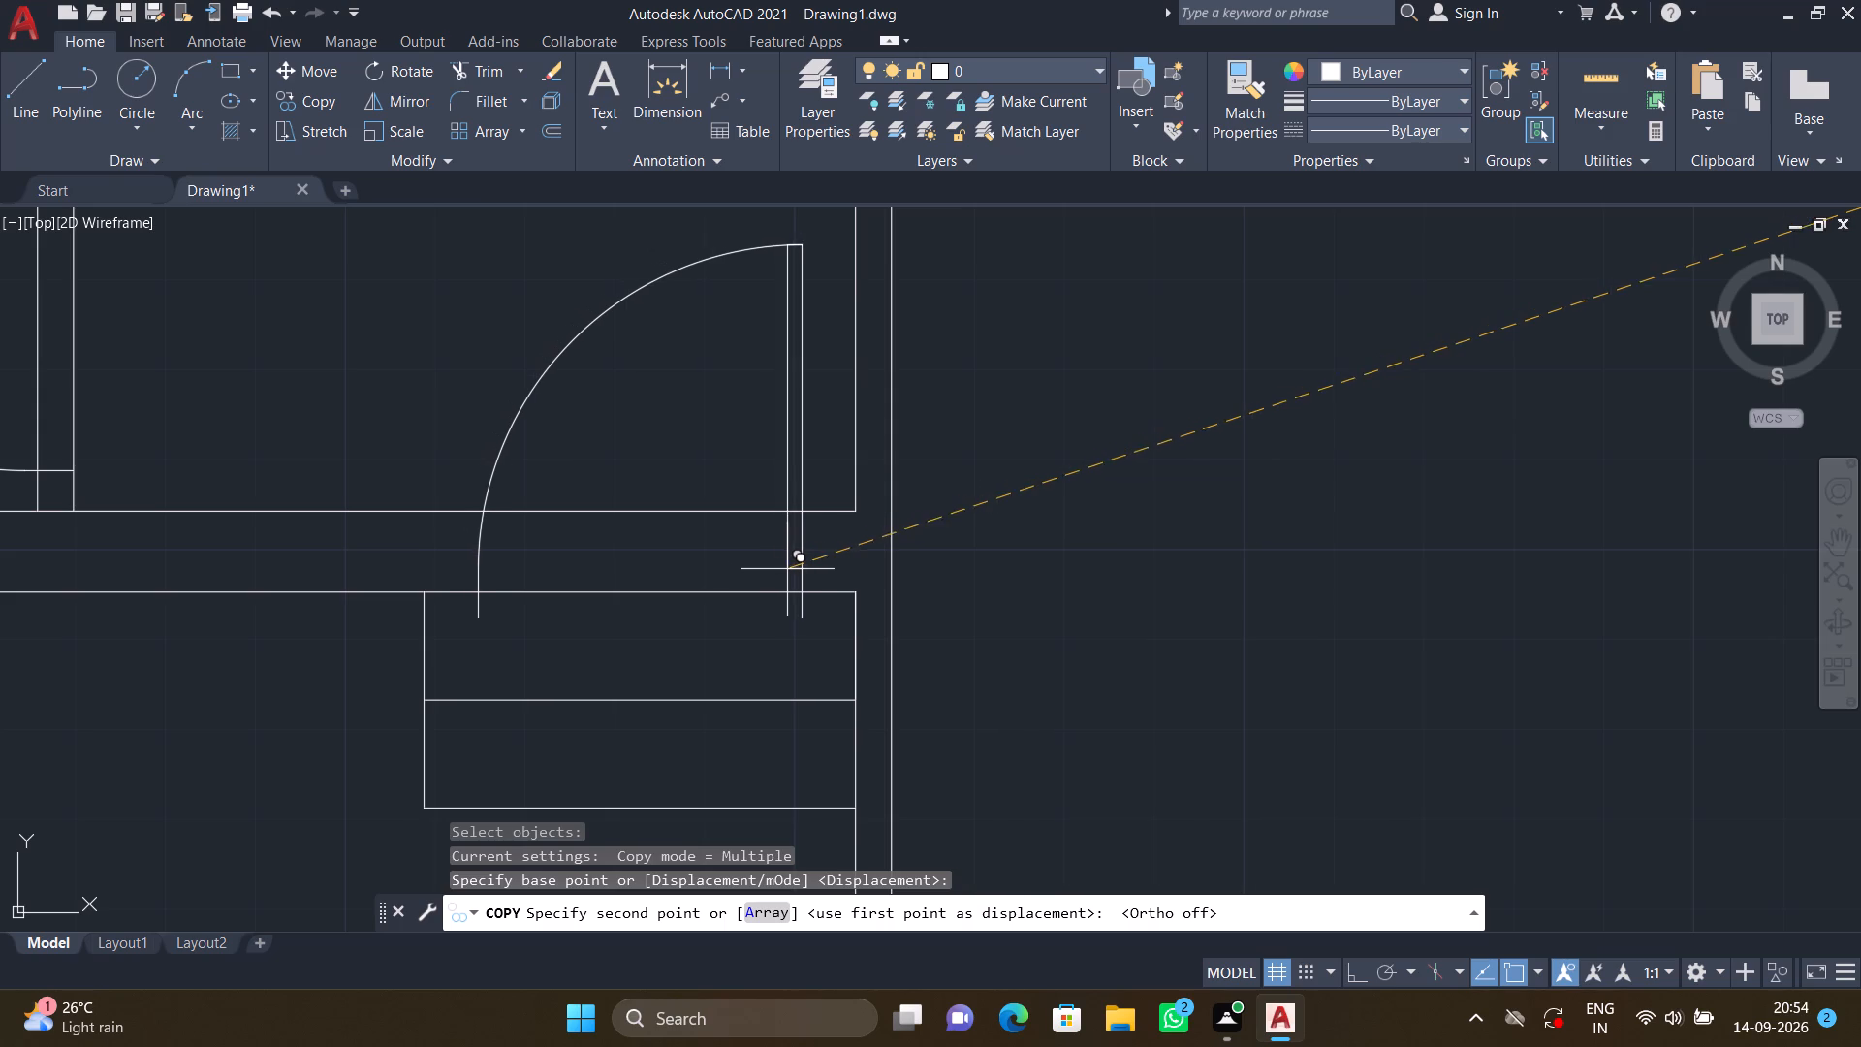
scroll(802, 536, up, 1)
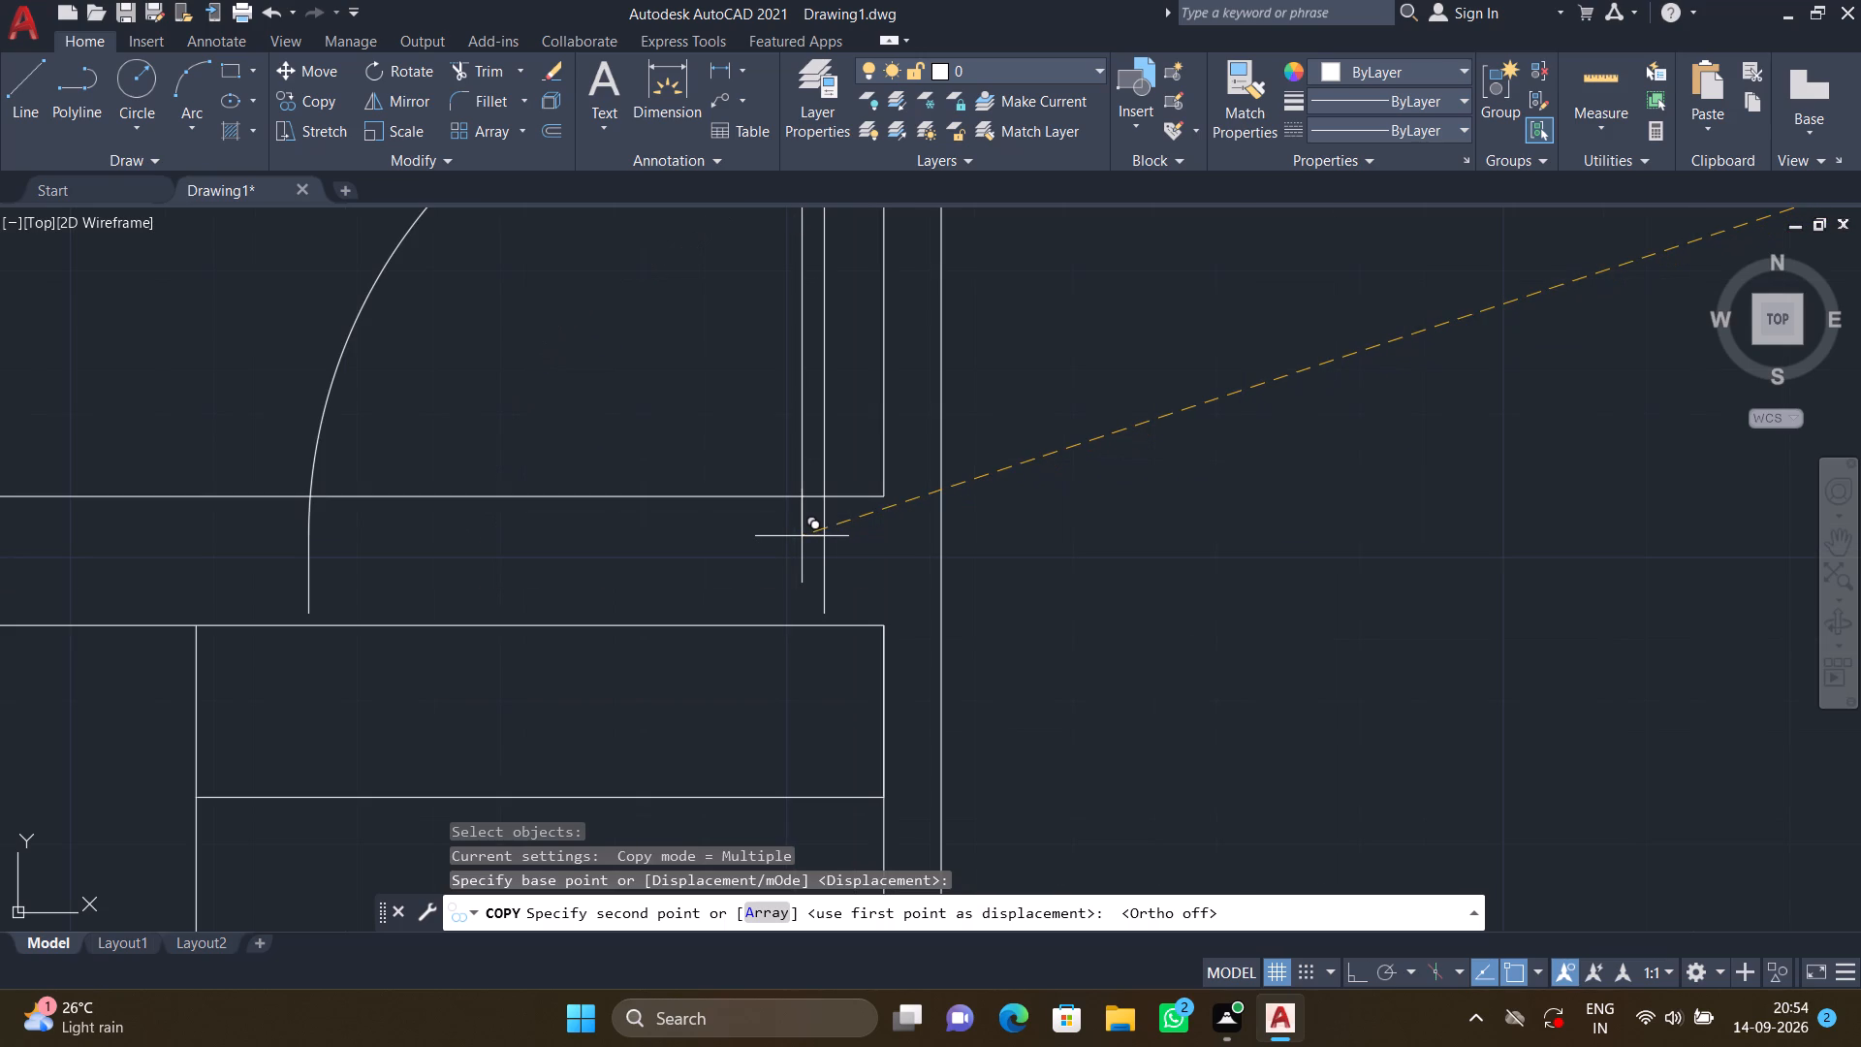
scroll(804, 545, up, 1)
scroll(804, 549, down, 2)
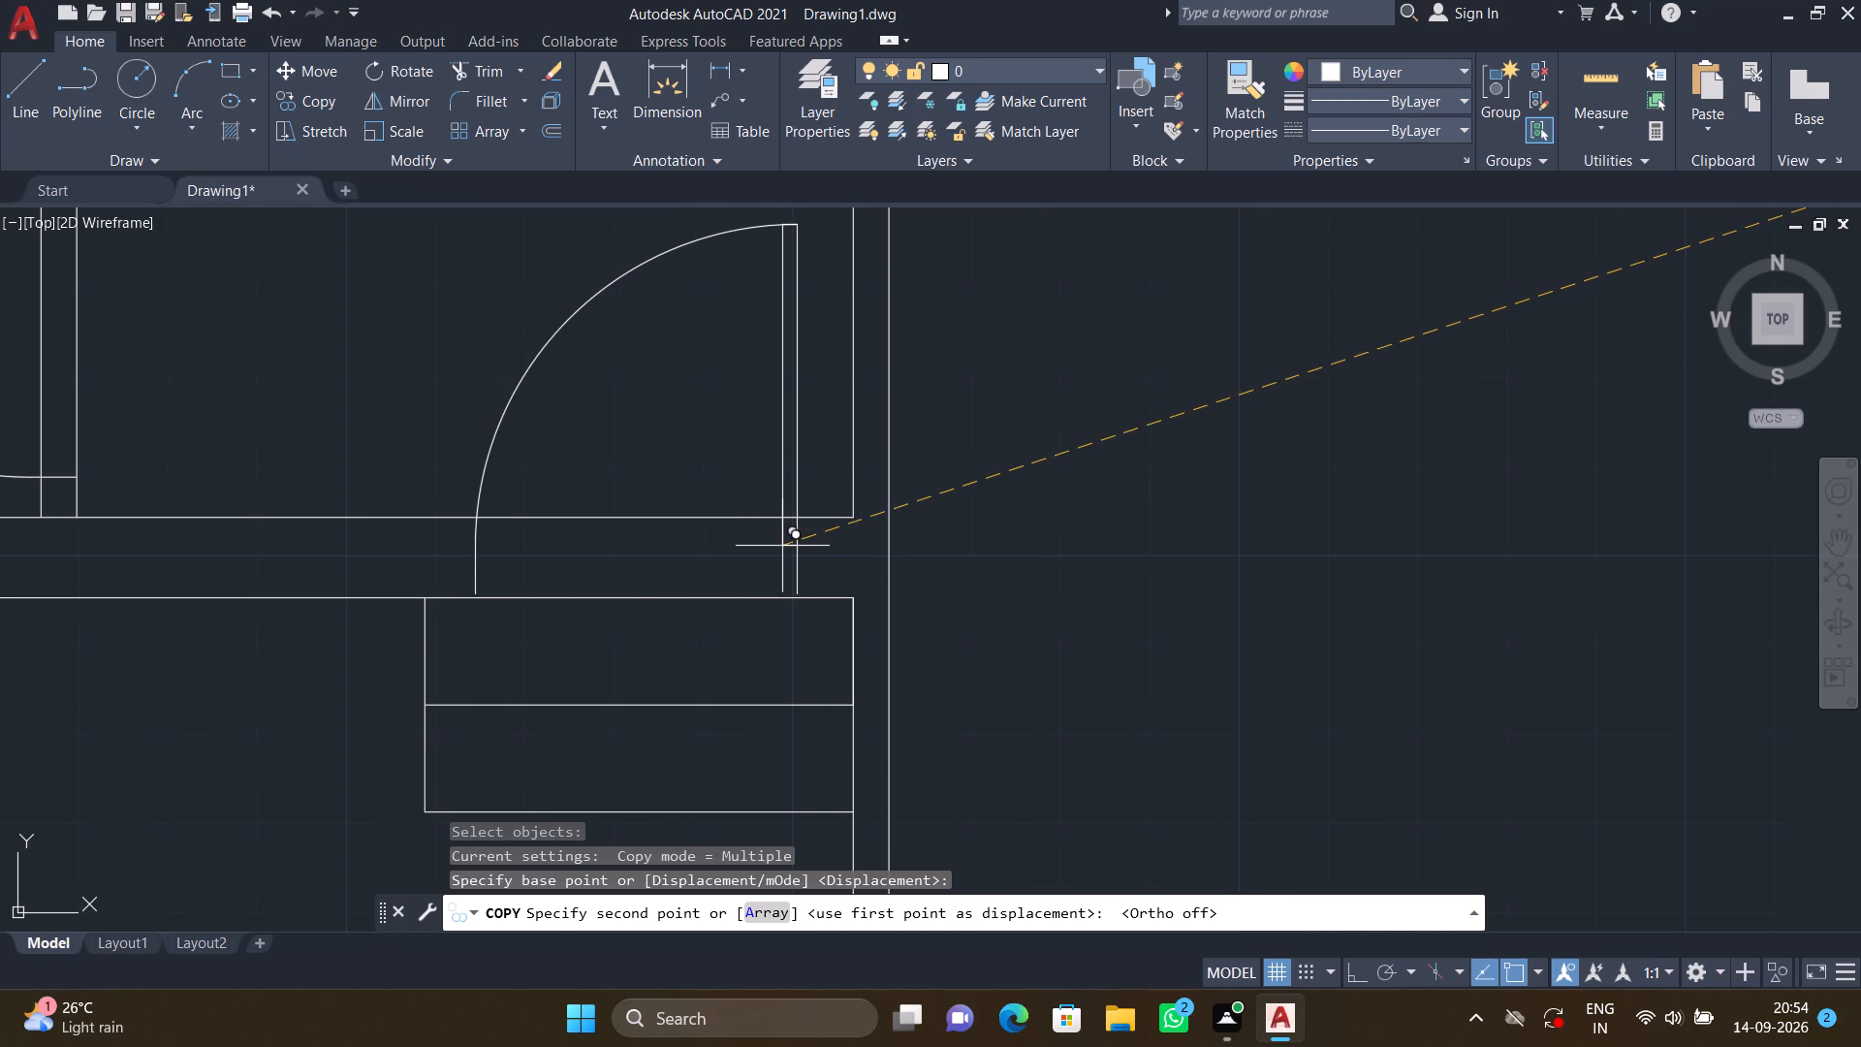
scroll(783, 548, up, 1)
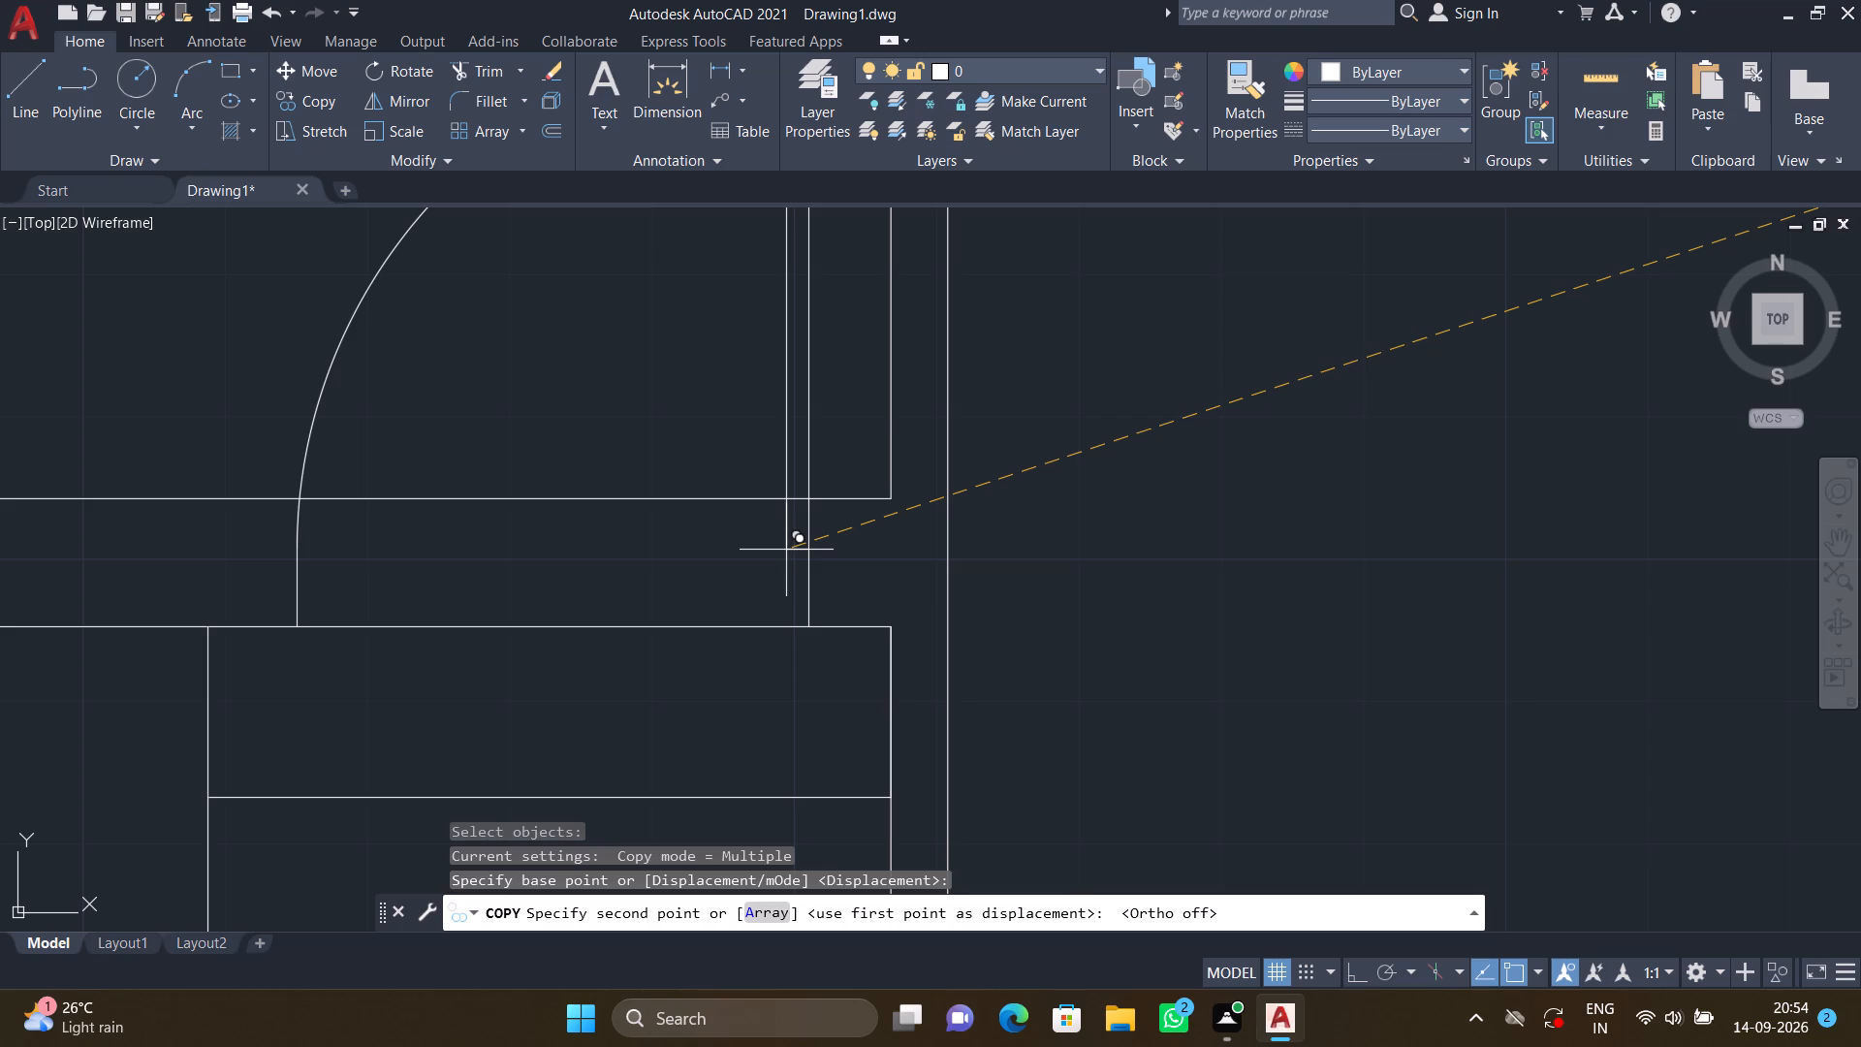
click(786, 550)
key(Return)
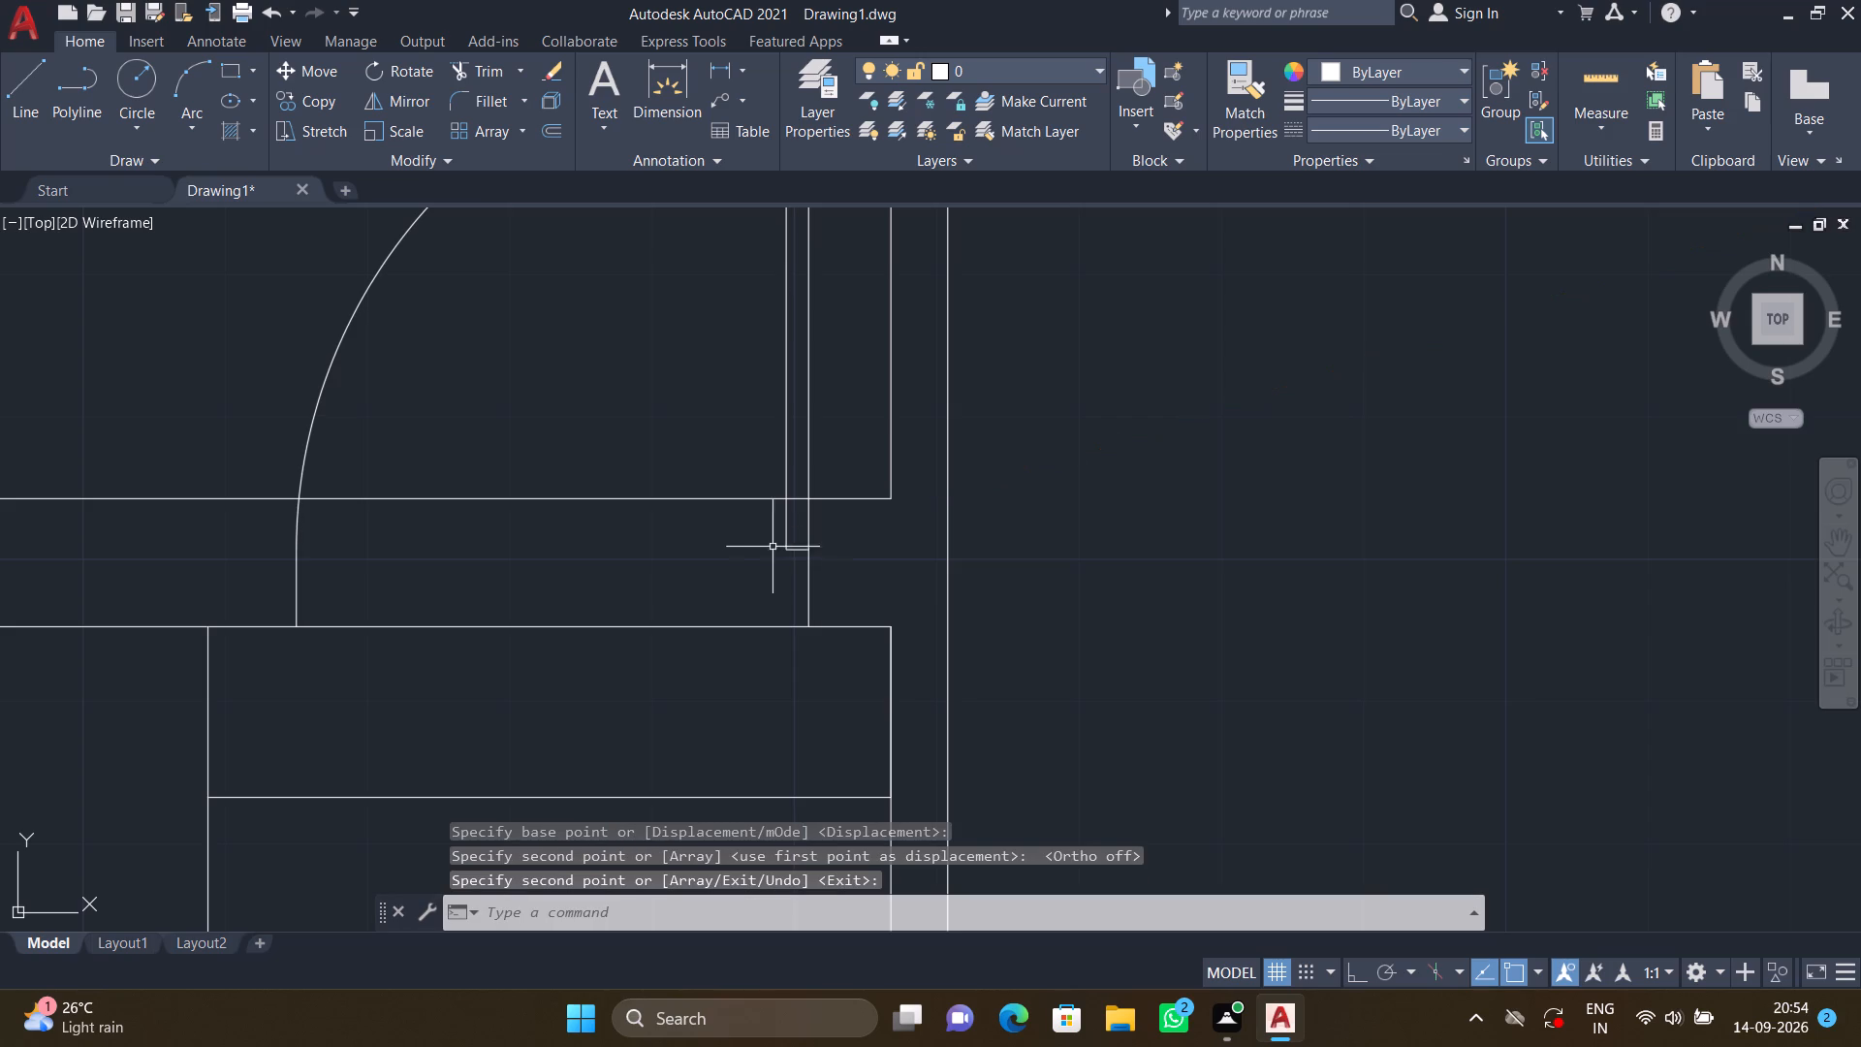
With ortho on, move the door above the steps down by its arc-side jamb endpoint onto the lower line of the wall.
scroll(325, 612, up, 3)
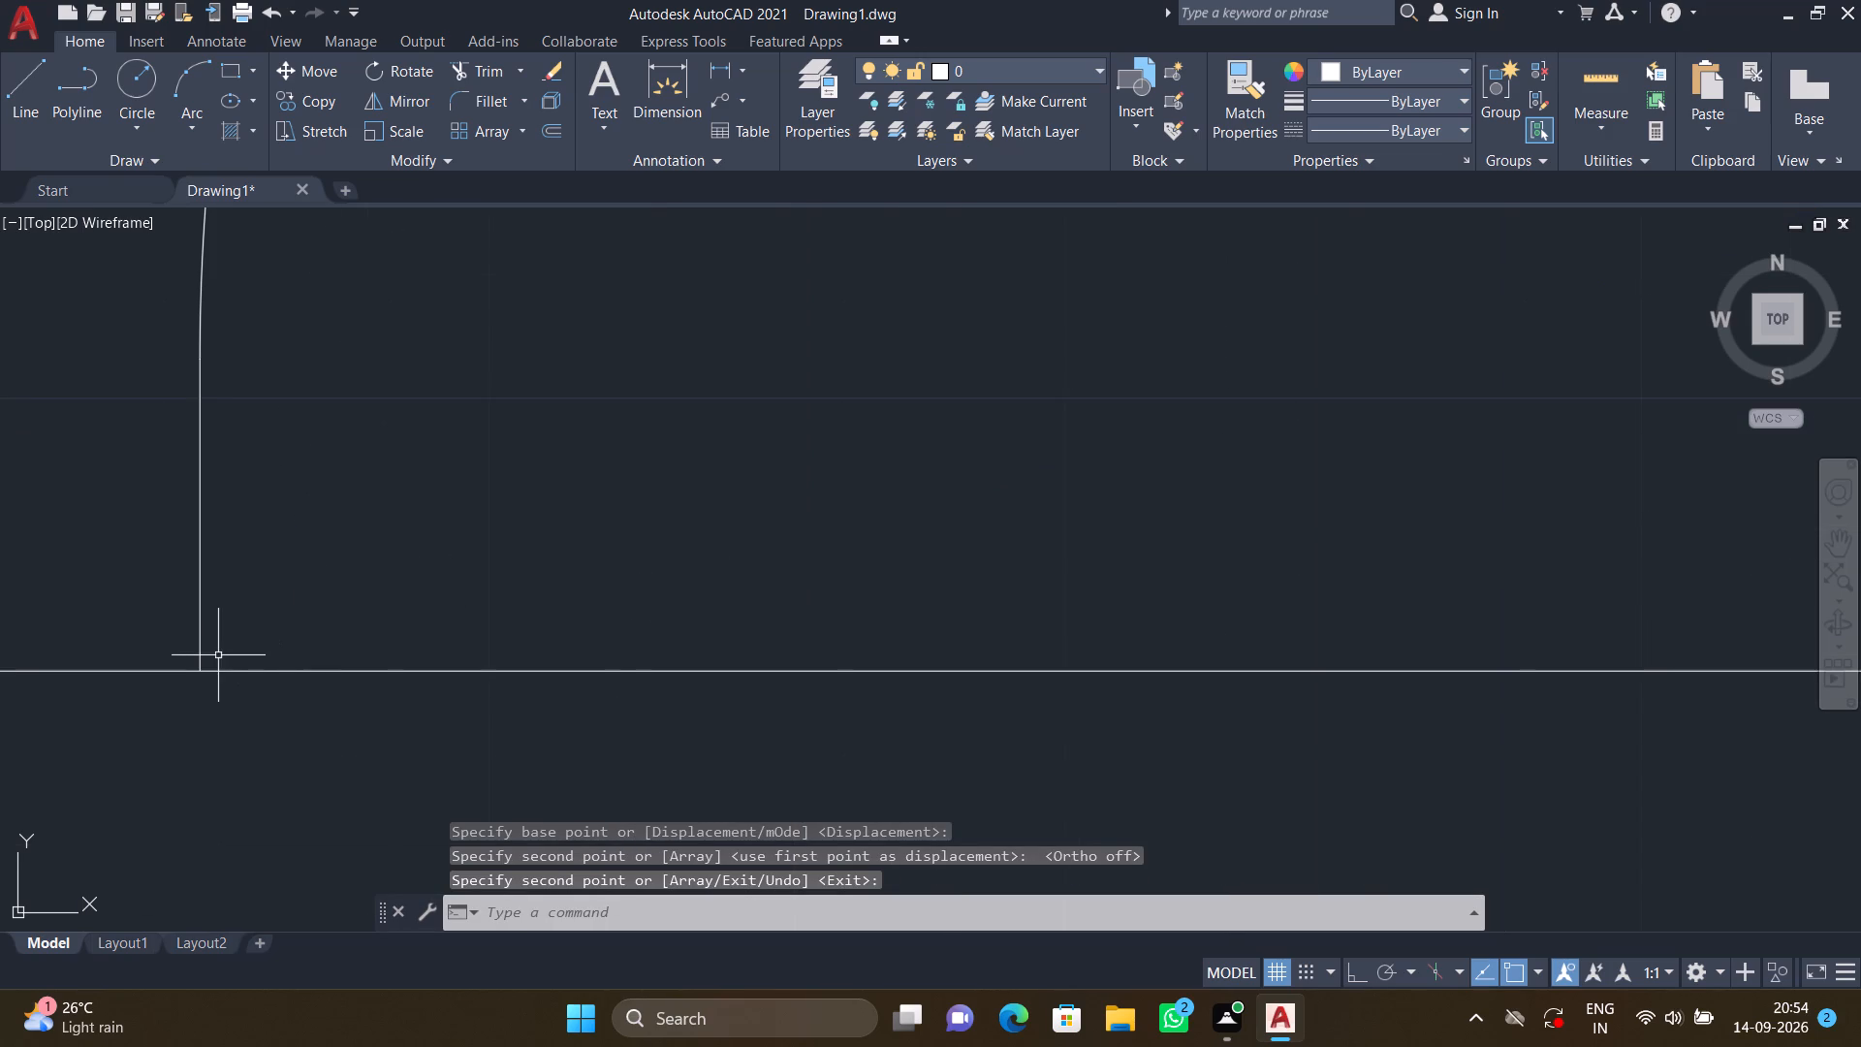
scroll(218, 657, up, 4)
middle_drag(196, 629, 198, 625)
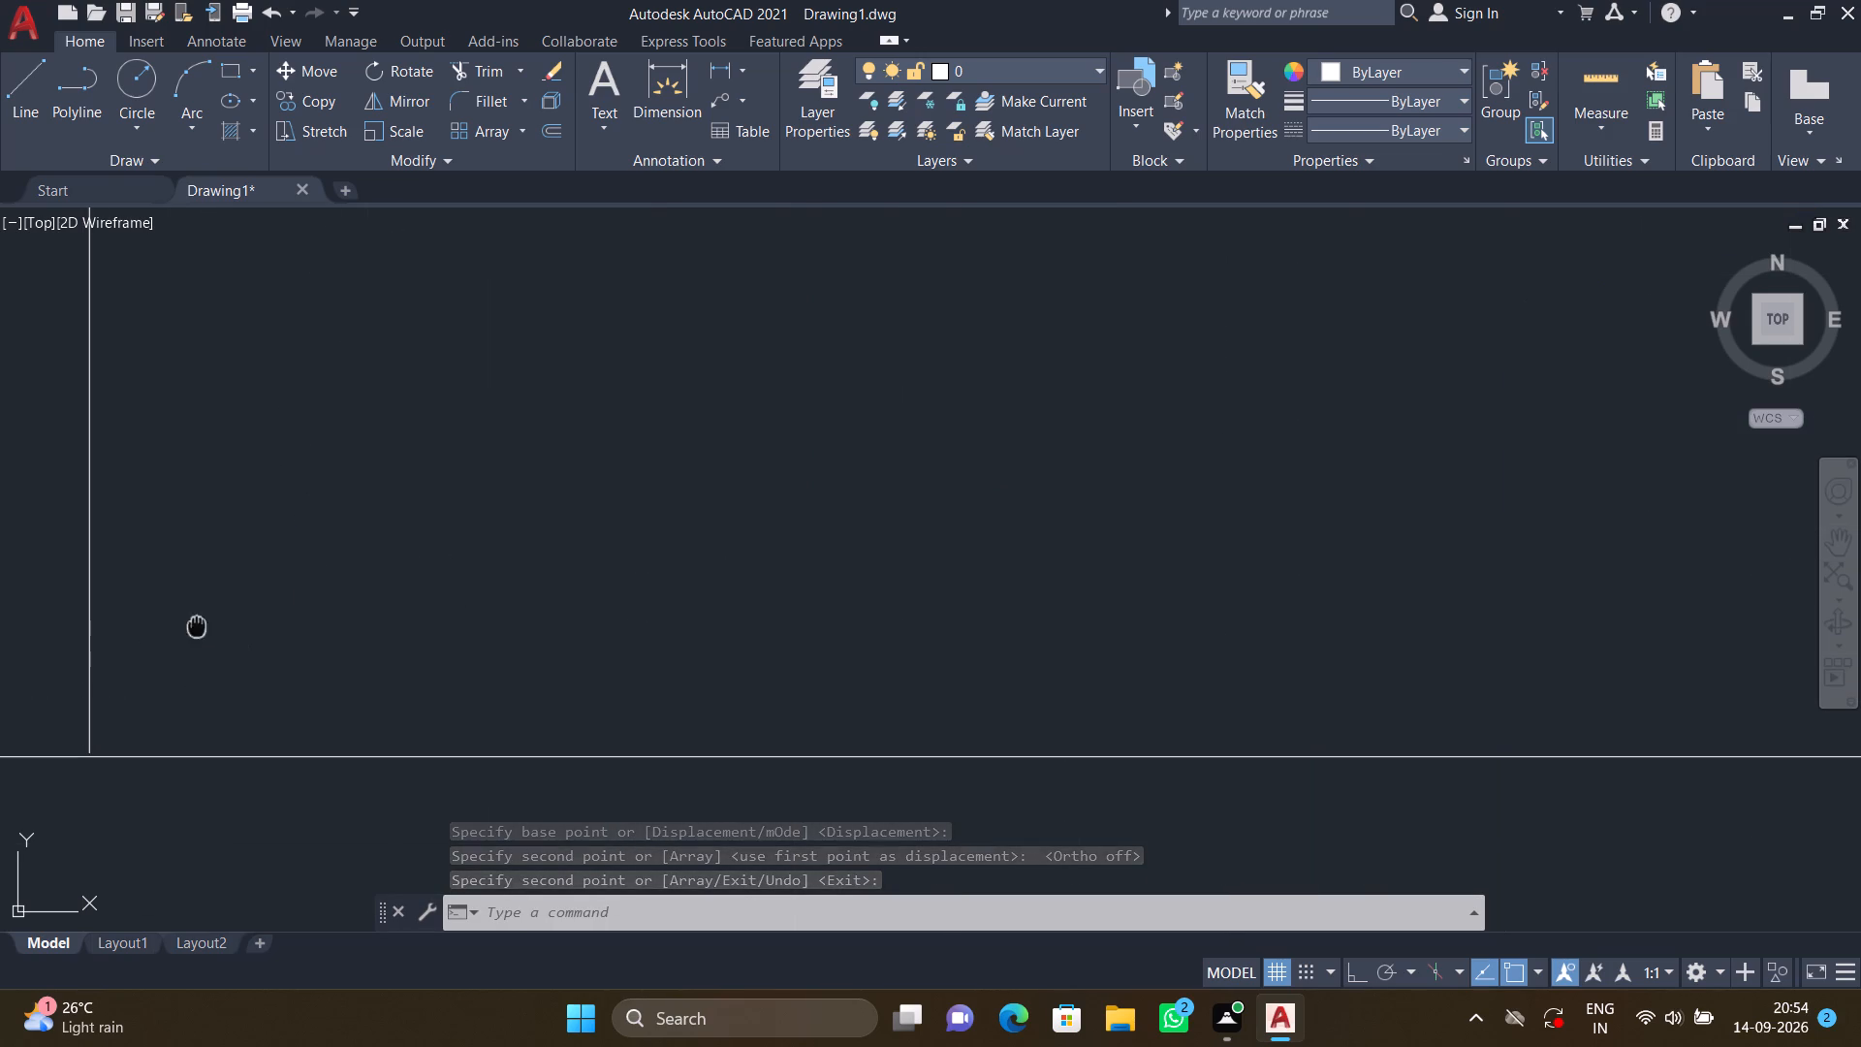
middle_drag(198, 625, 540, 375)
scroll(408, 508, up, 2)
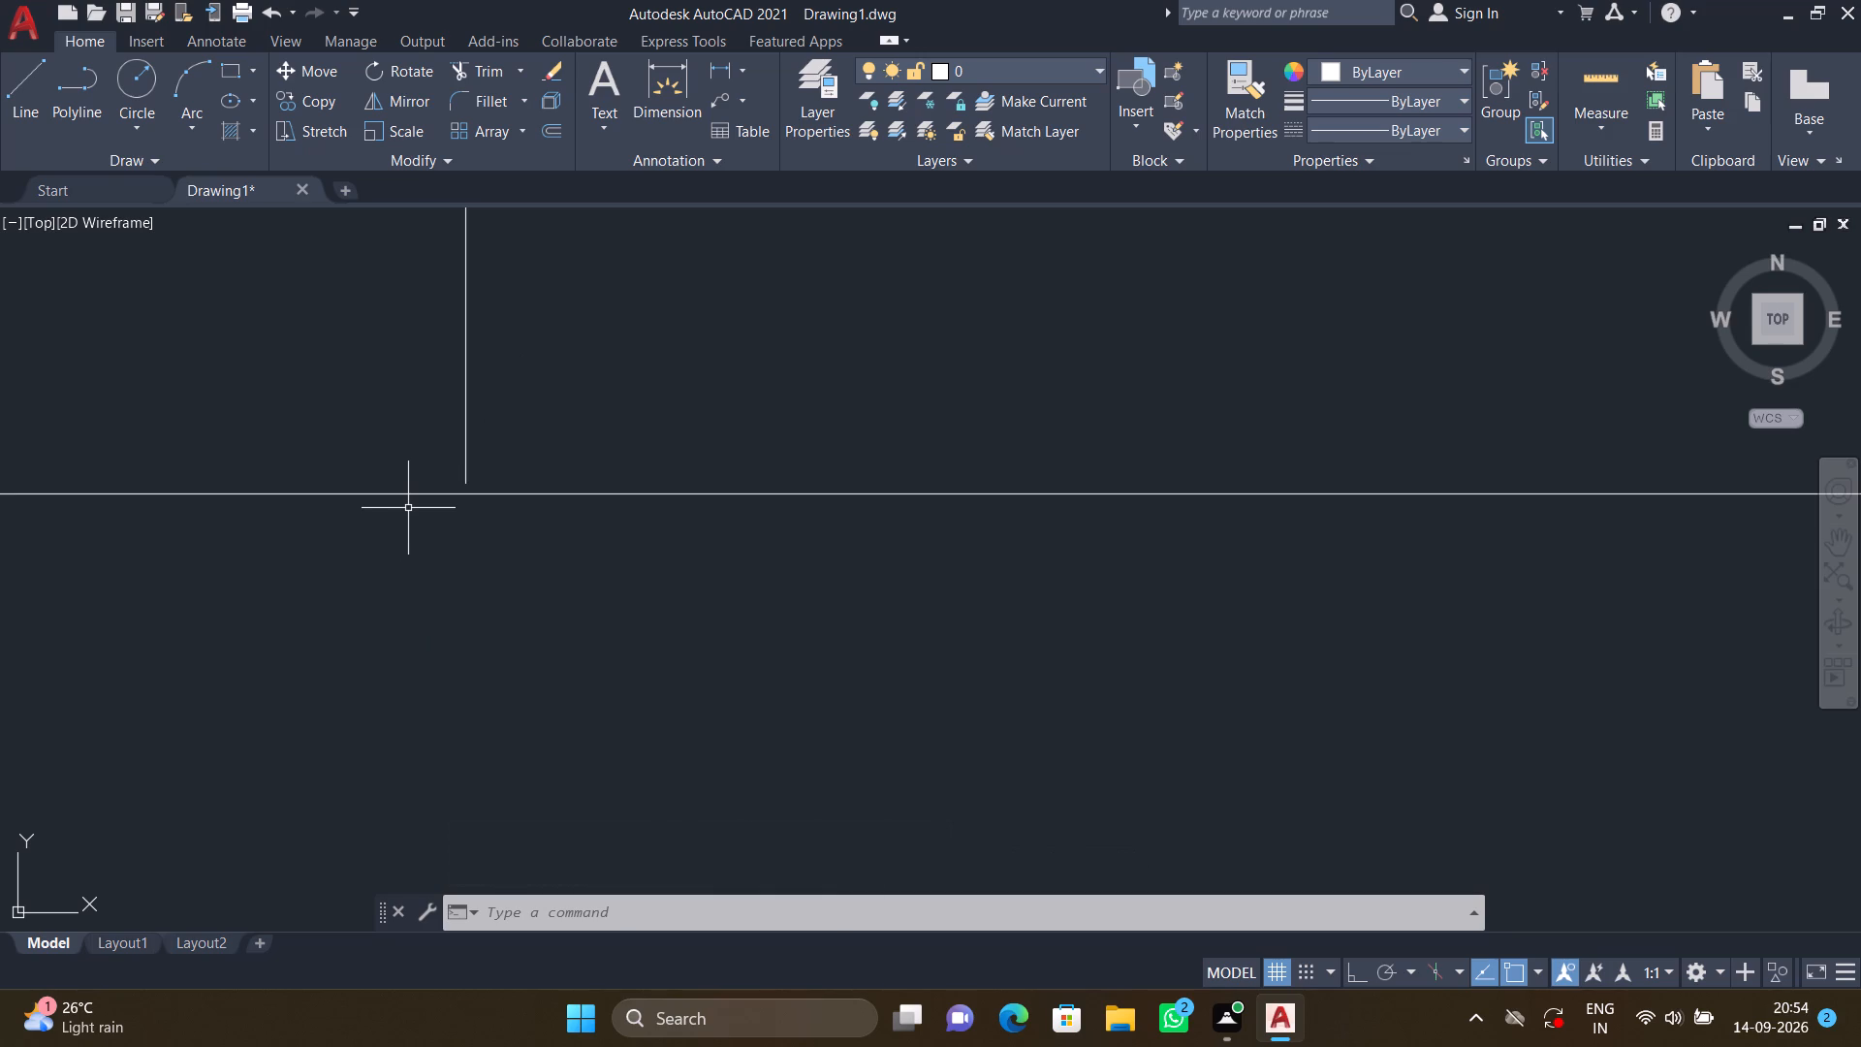
key(F8)
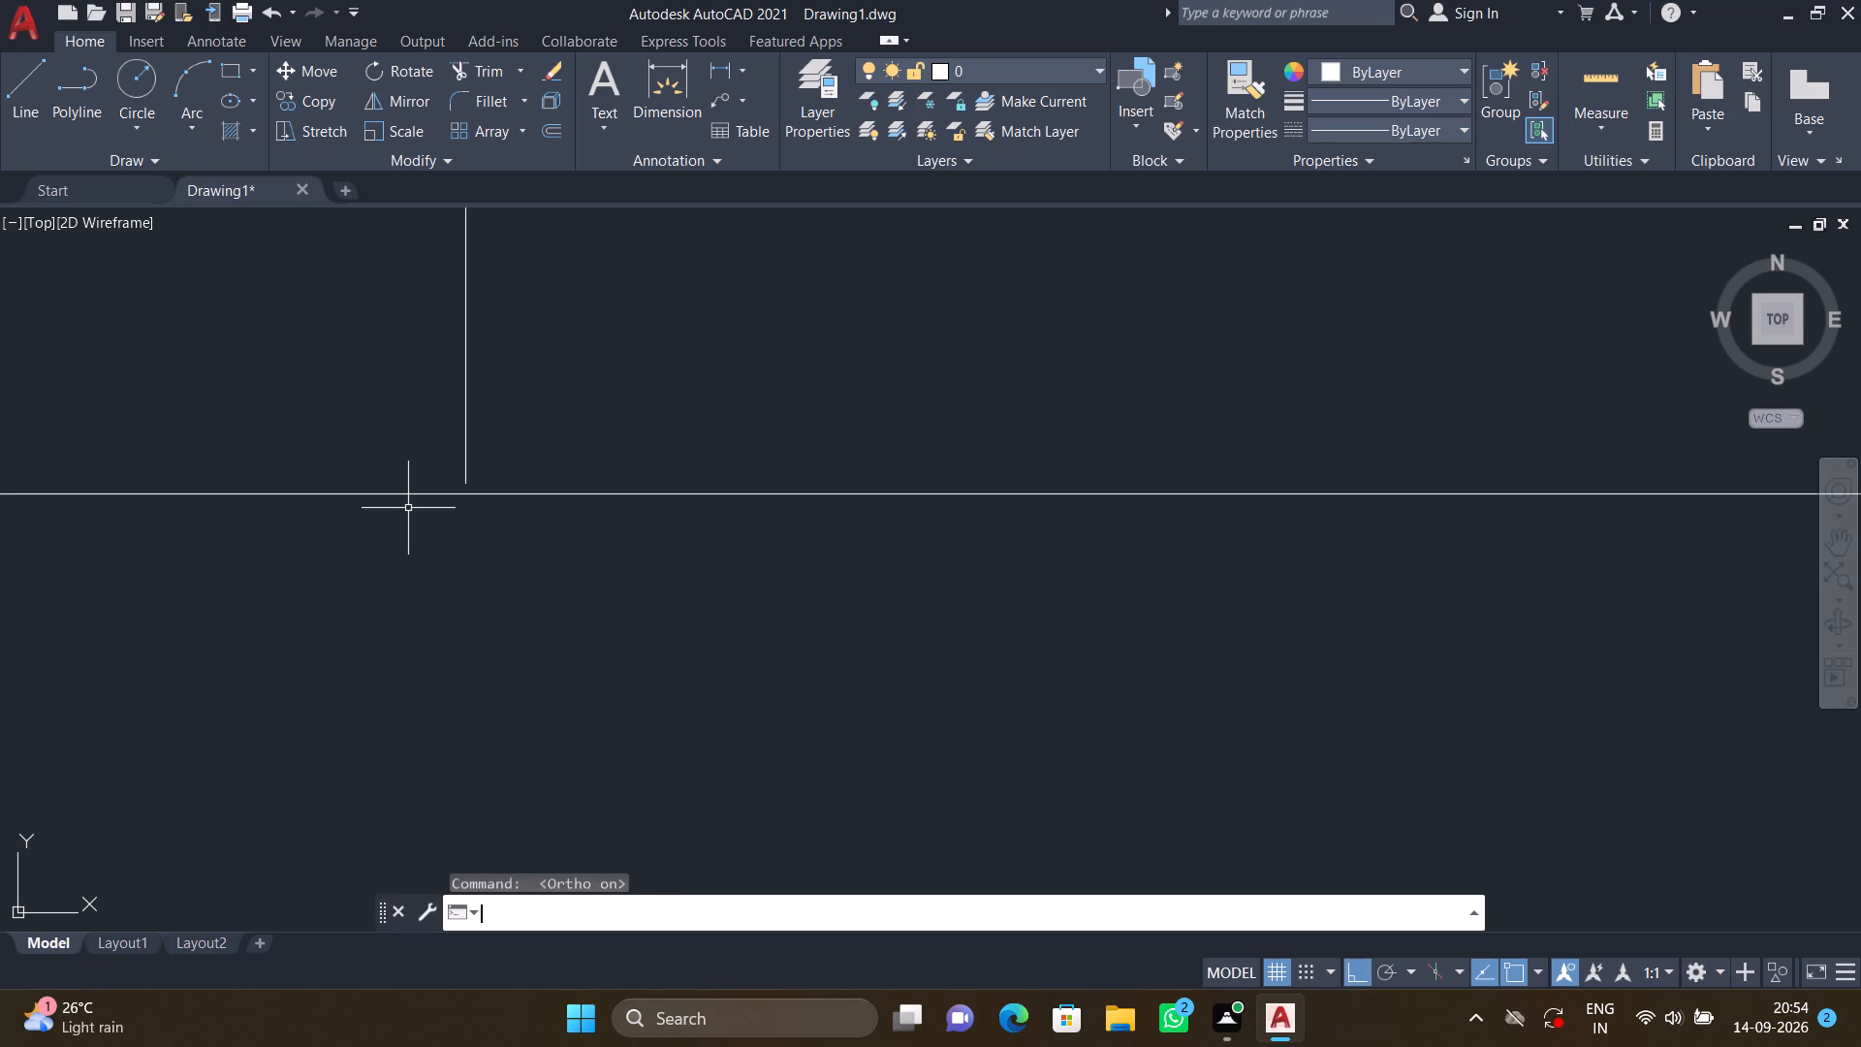
key(m)
key(Return)
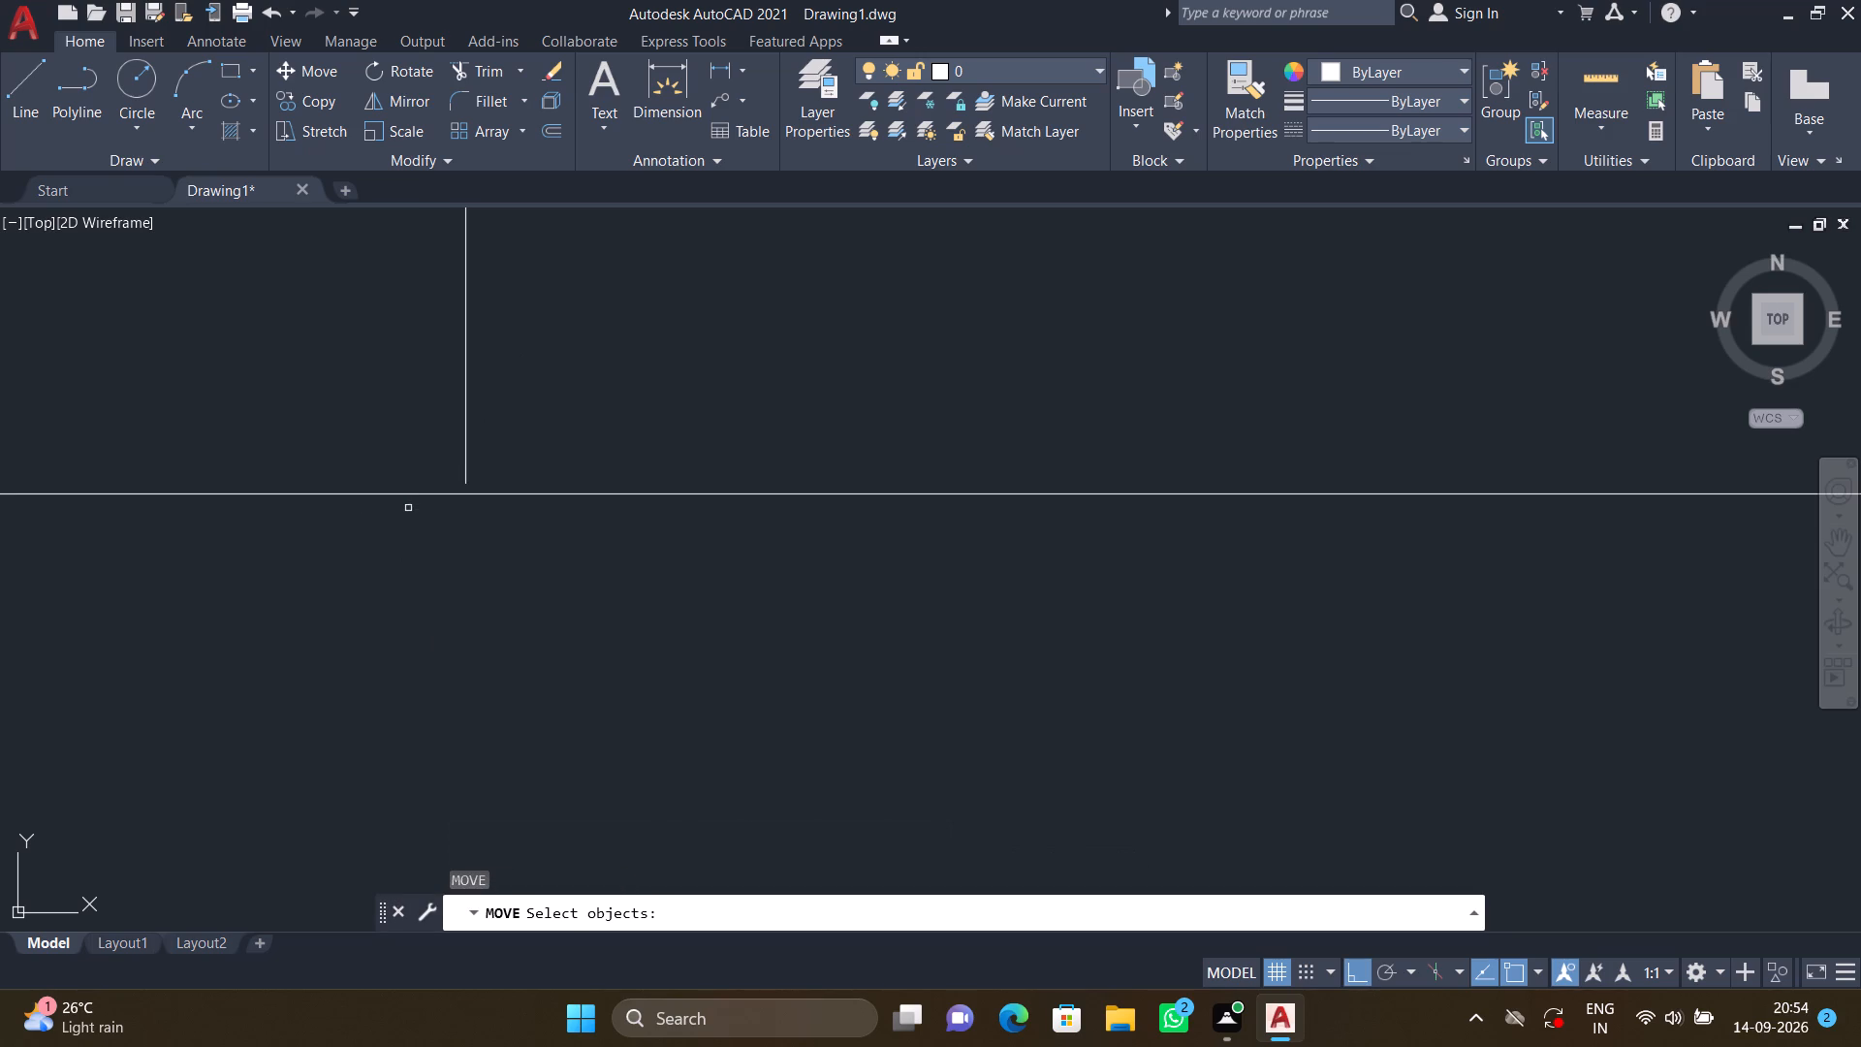
click(462, 418)
key(shift+Return)
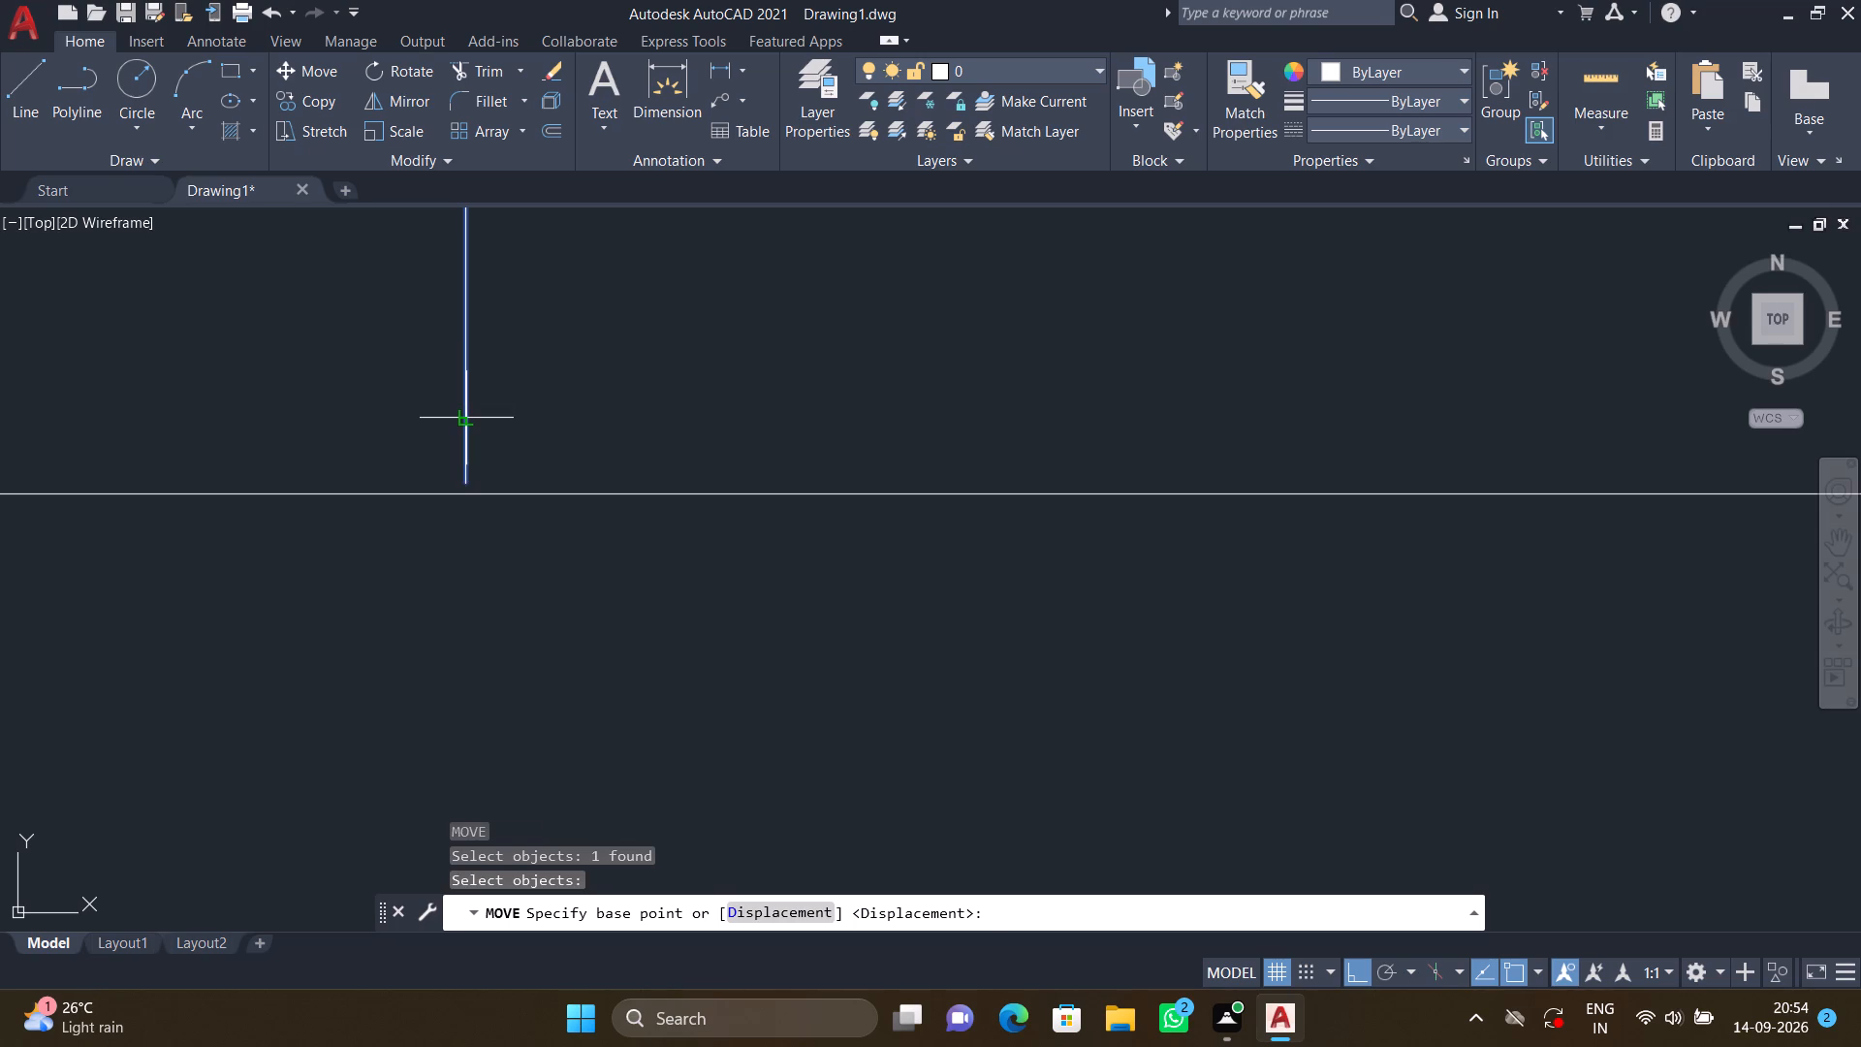
scroll(464, 504, up, 3)
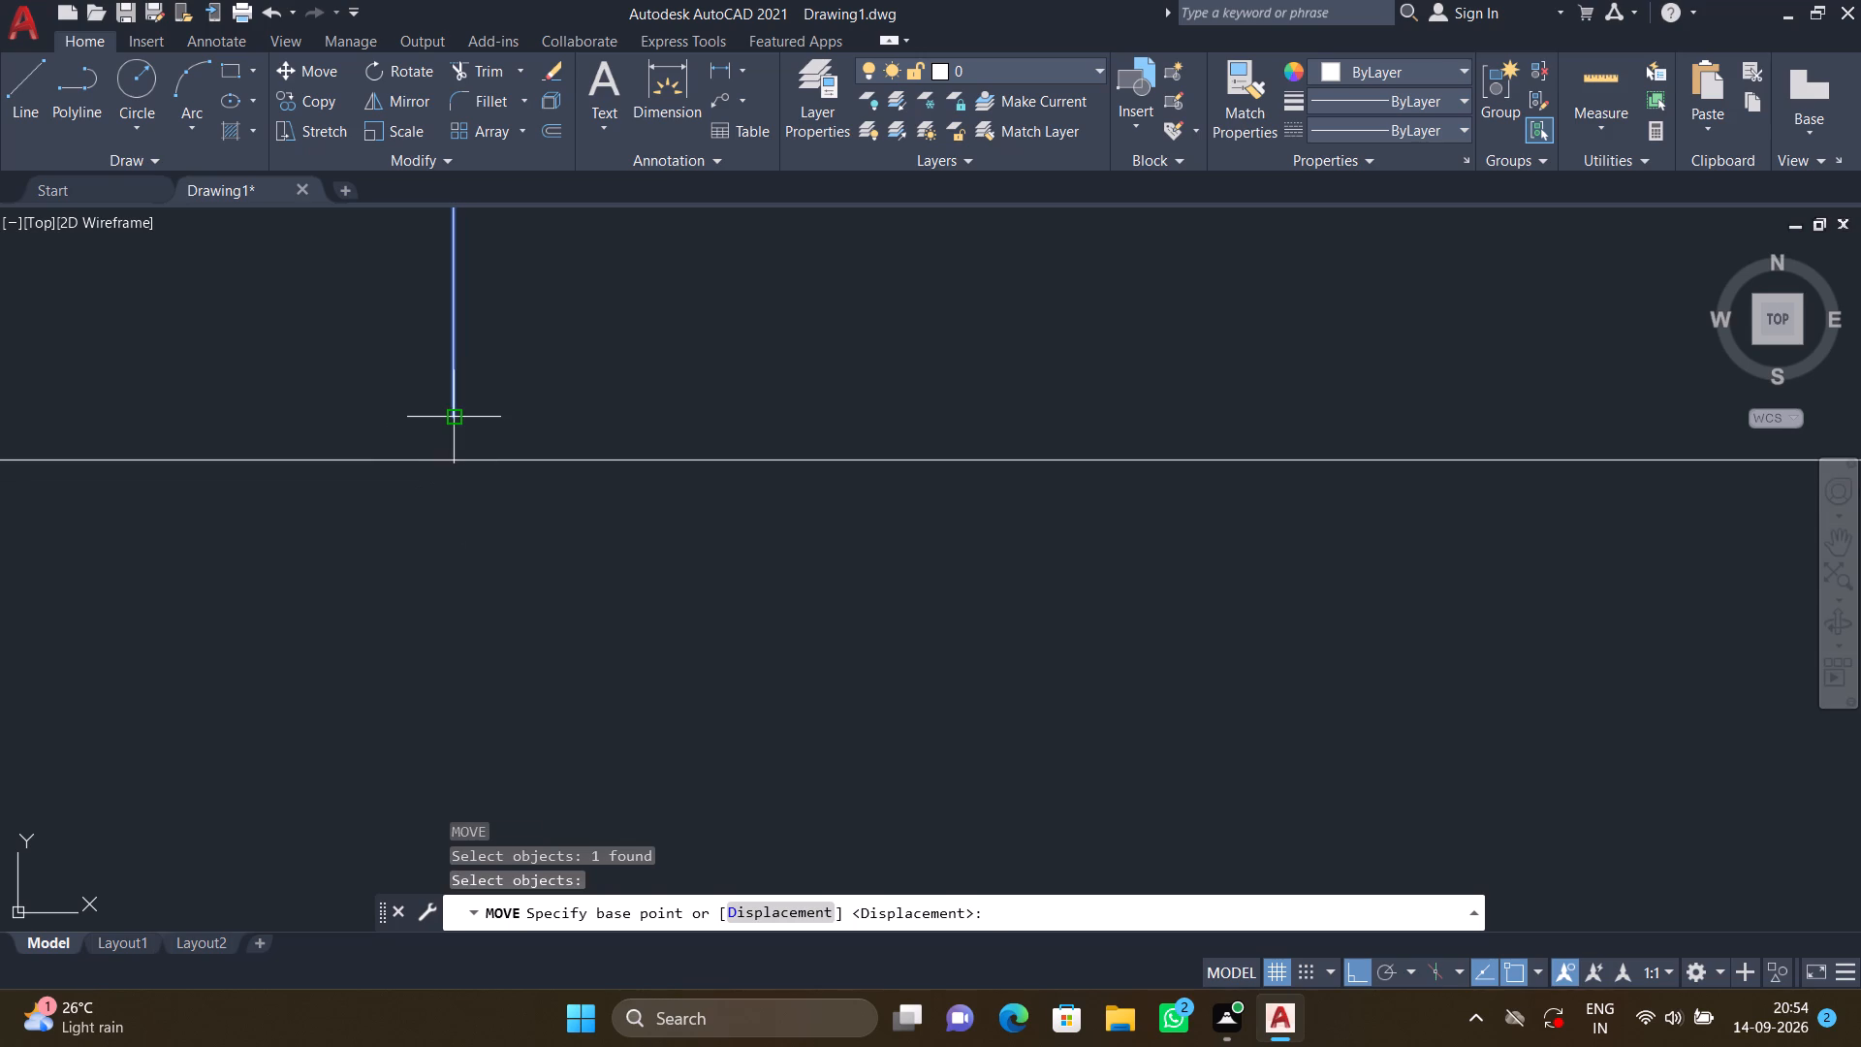
click(454, 415)
click(452, 460)
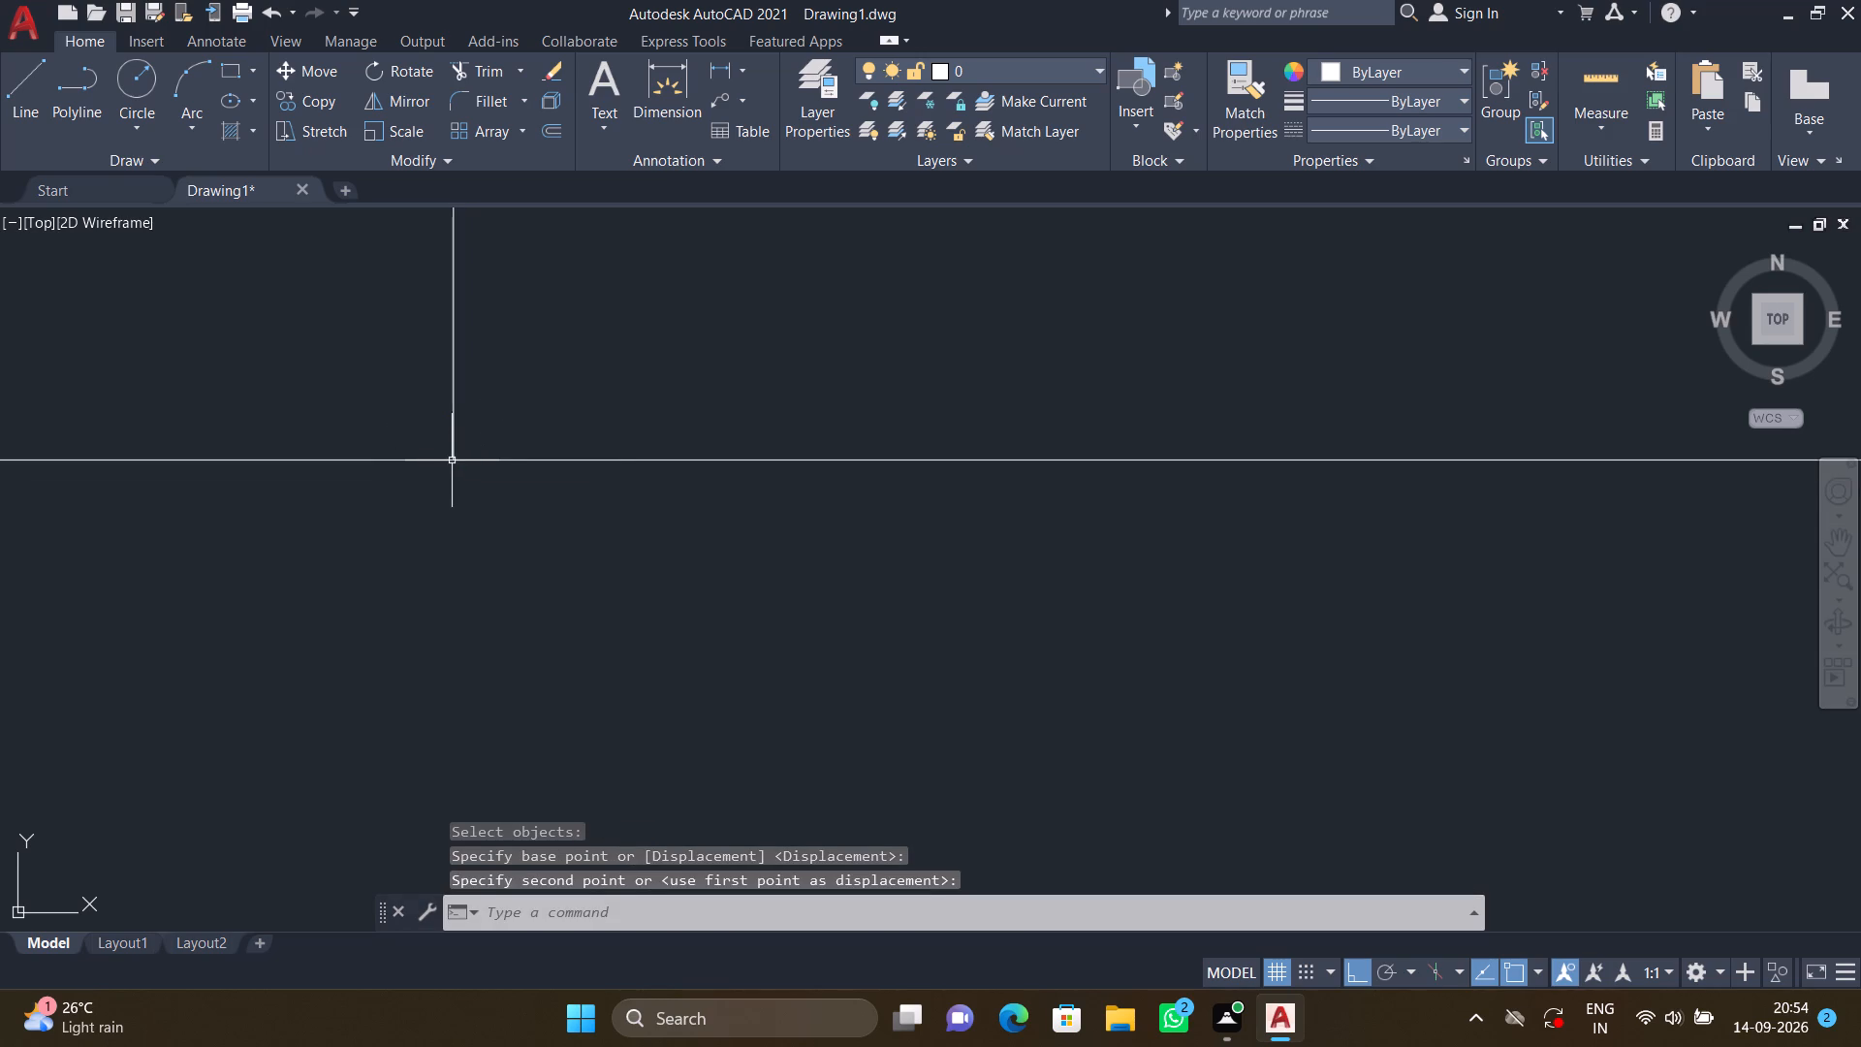
With ortho off, copy the lower-right door of the vertical four-door group into the large lower-right room's top wall, near its west corner.
scroll(462, 467, down, 6)
scroll(867, 493, down, 4)
scroll(950, 493, down, 5)
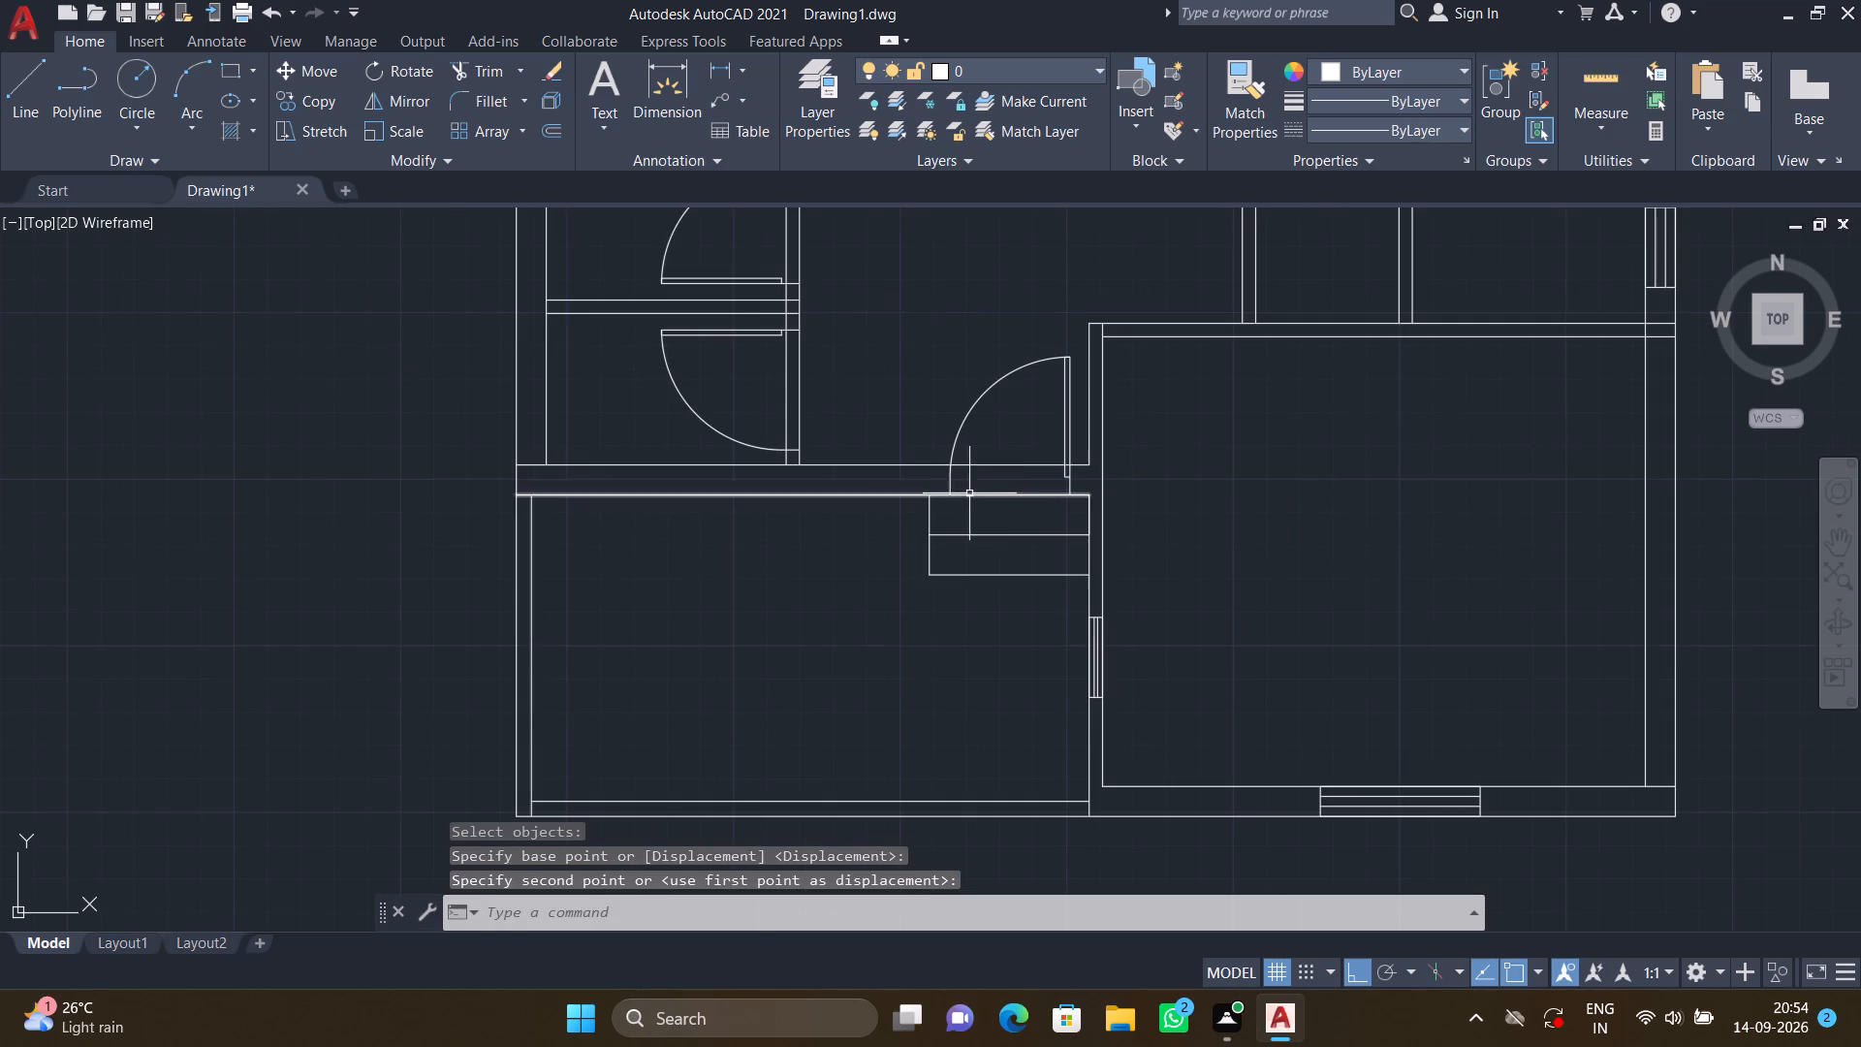
scroll(1083, 482, up, 1)
middle_drag(1082, 483, 1076, 488)
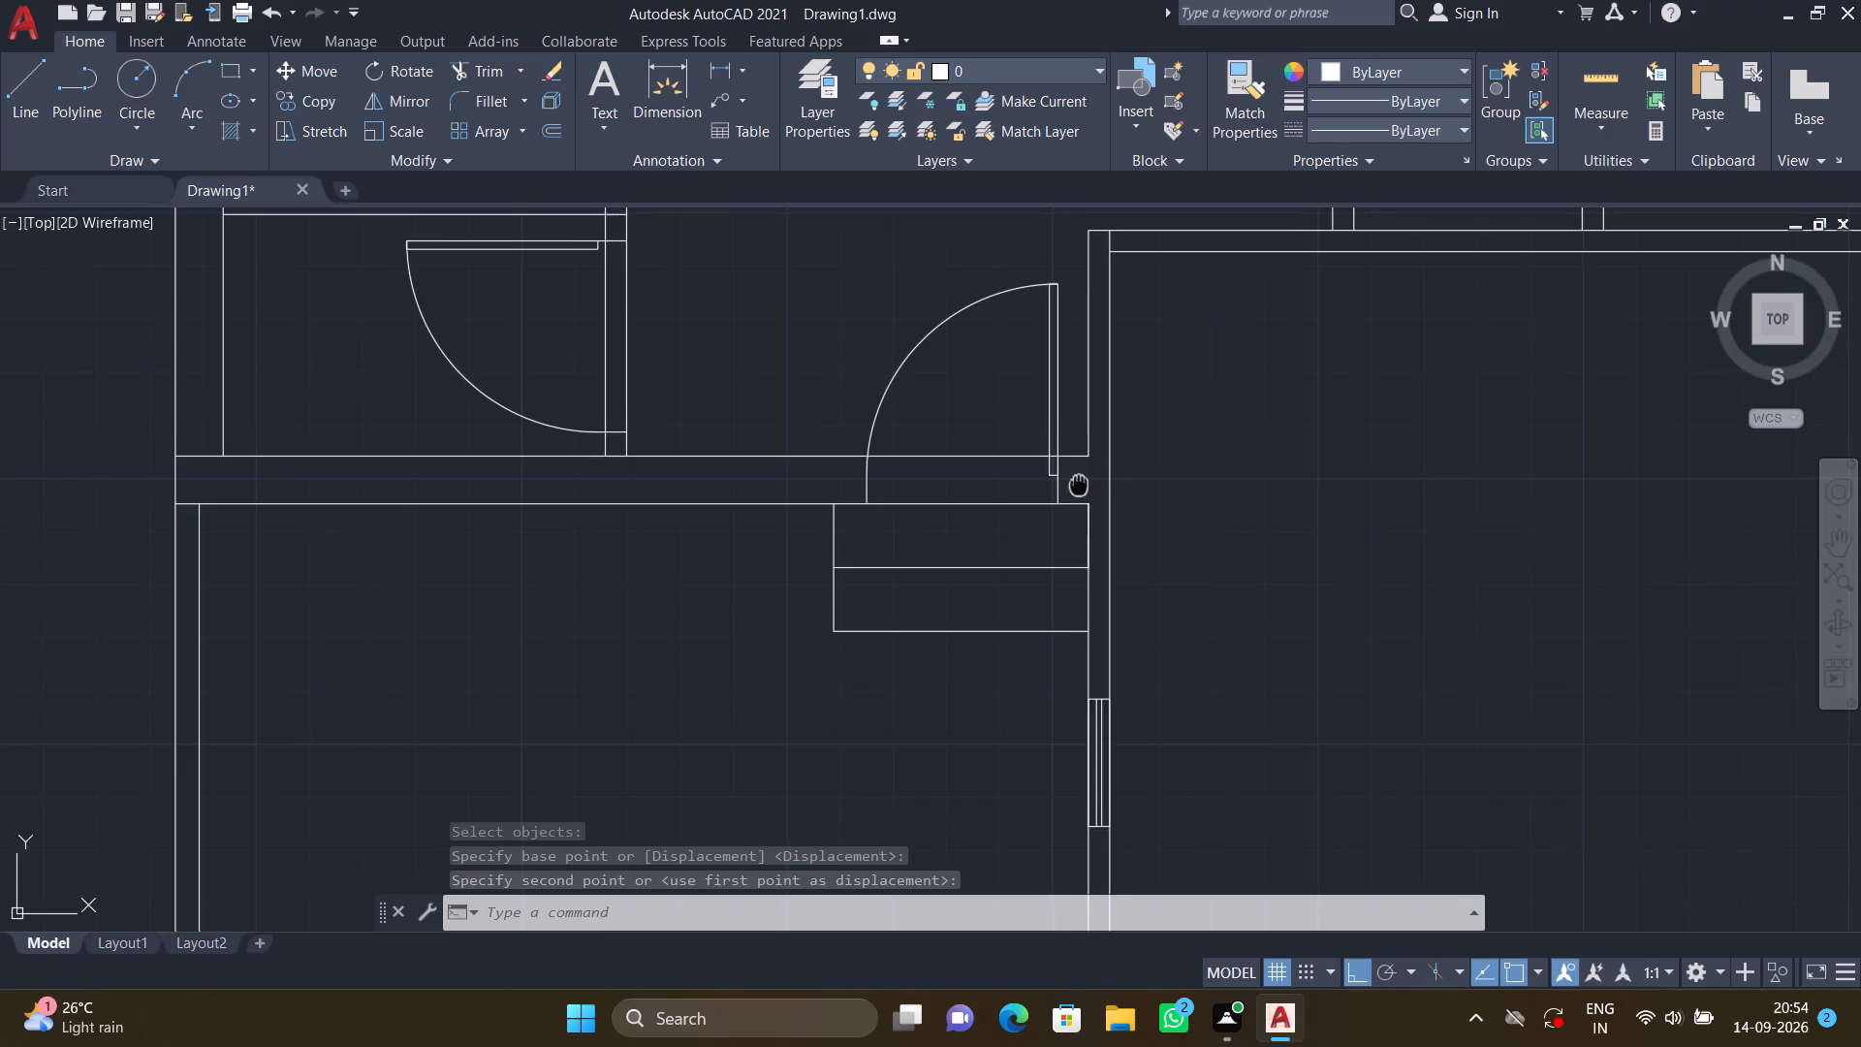
middle_drag(1076, 488, 1004, 597)
scroll(1054, 534, down, 2)
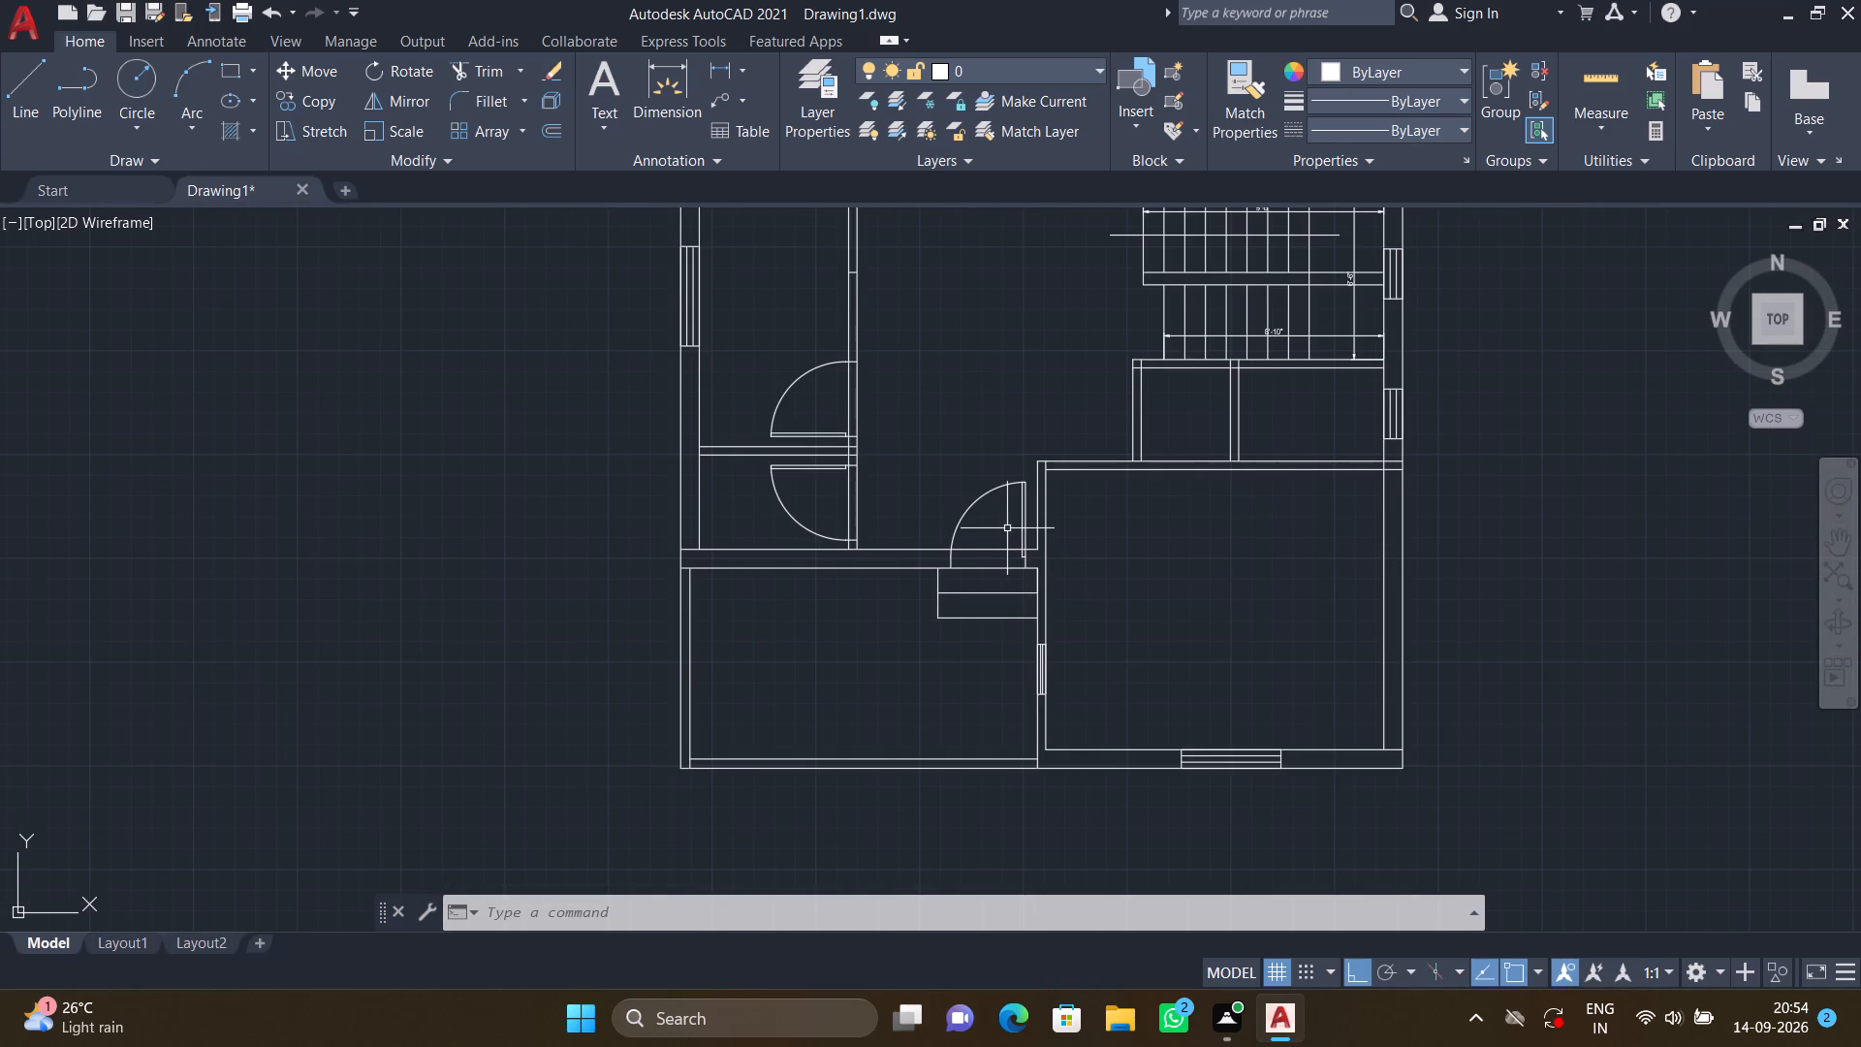
scroll(1052, 519, up, 1)
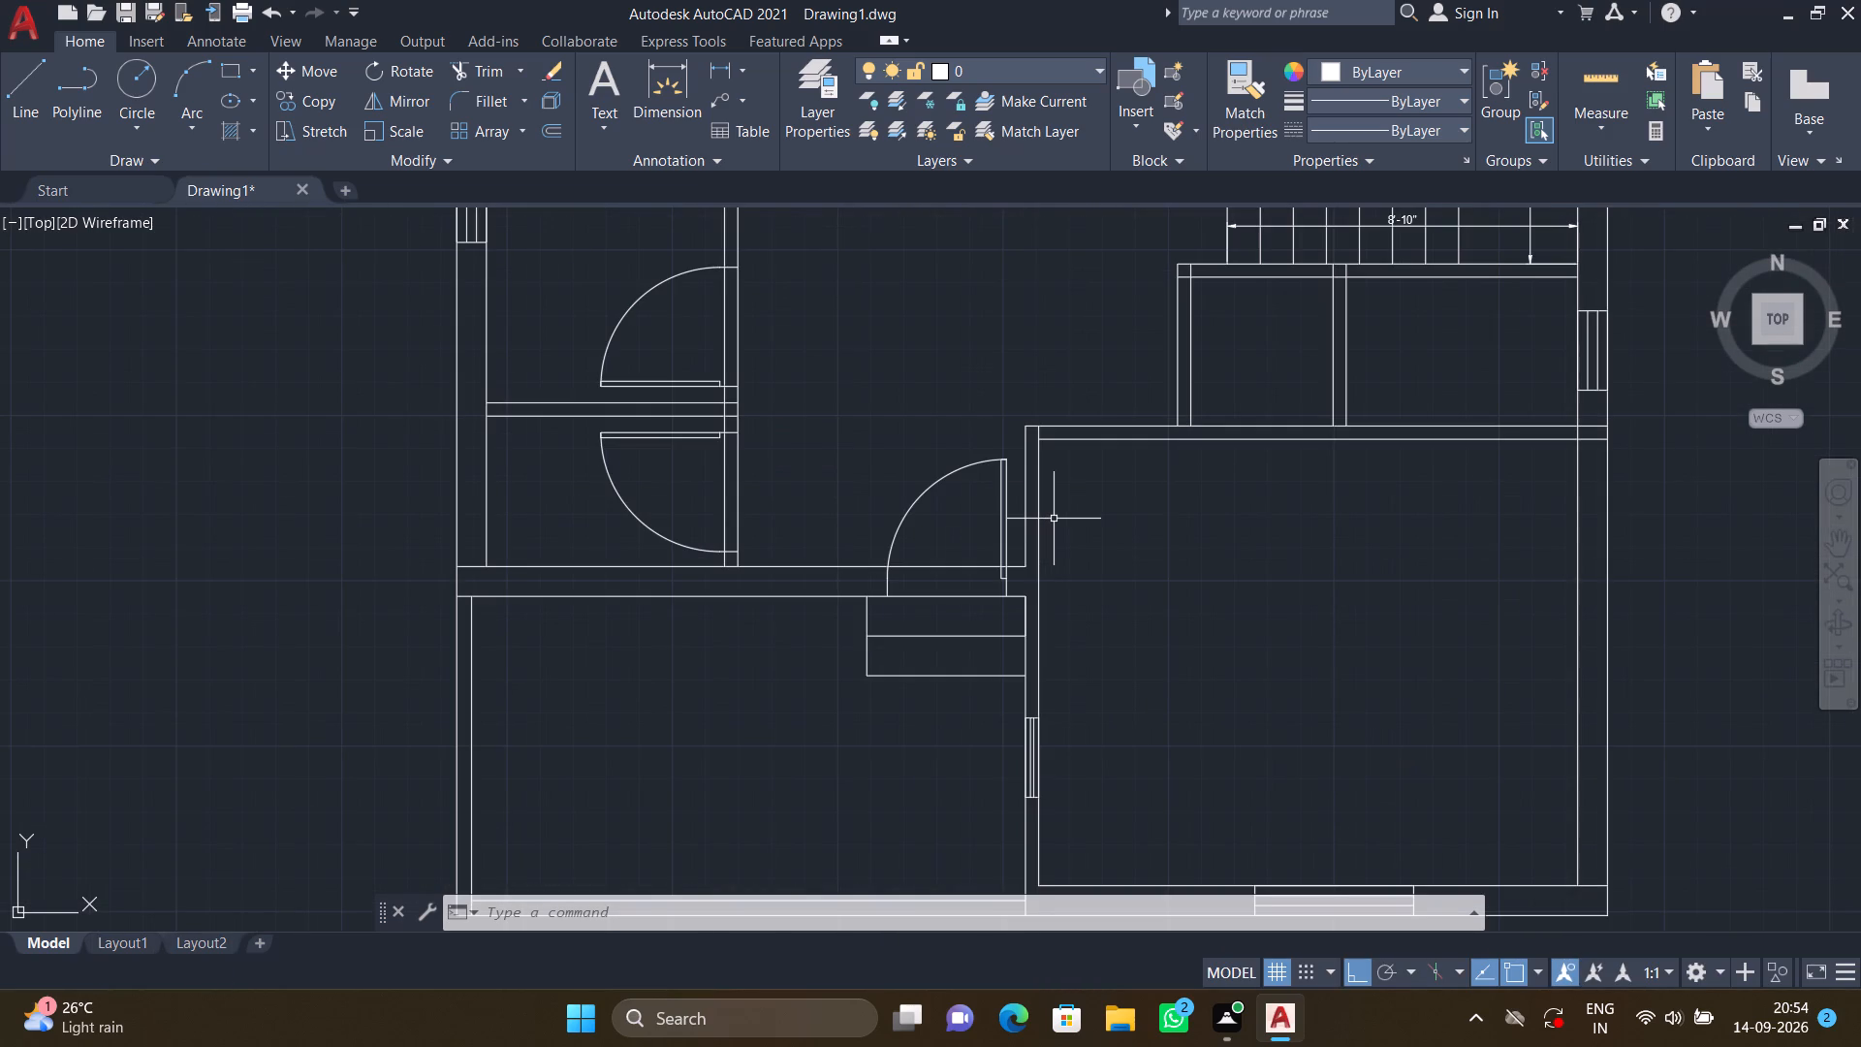
scroll(1054, 519, down, 1)
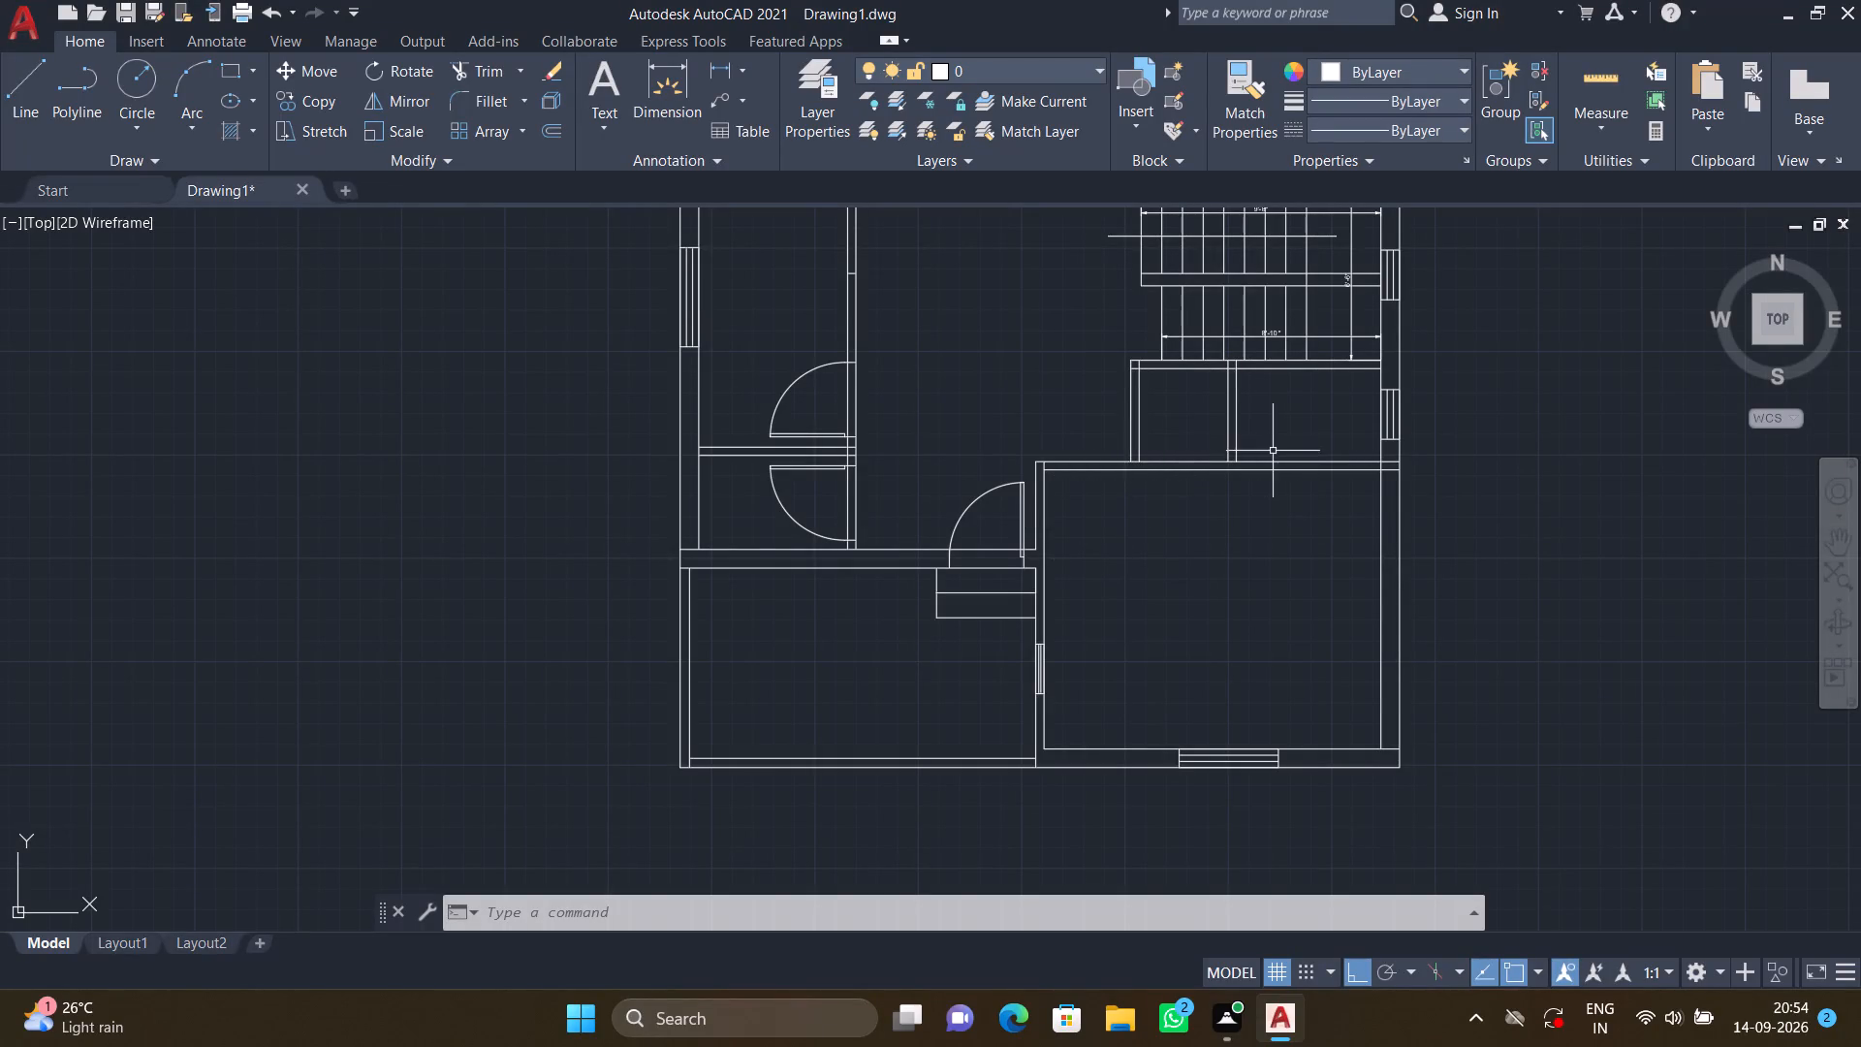
scroll(1276, 450, down, 3)
middle_drag(1428, 422, 1135, 420)
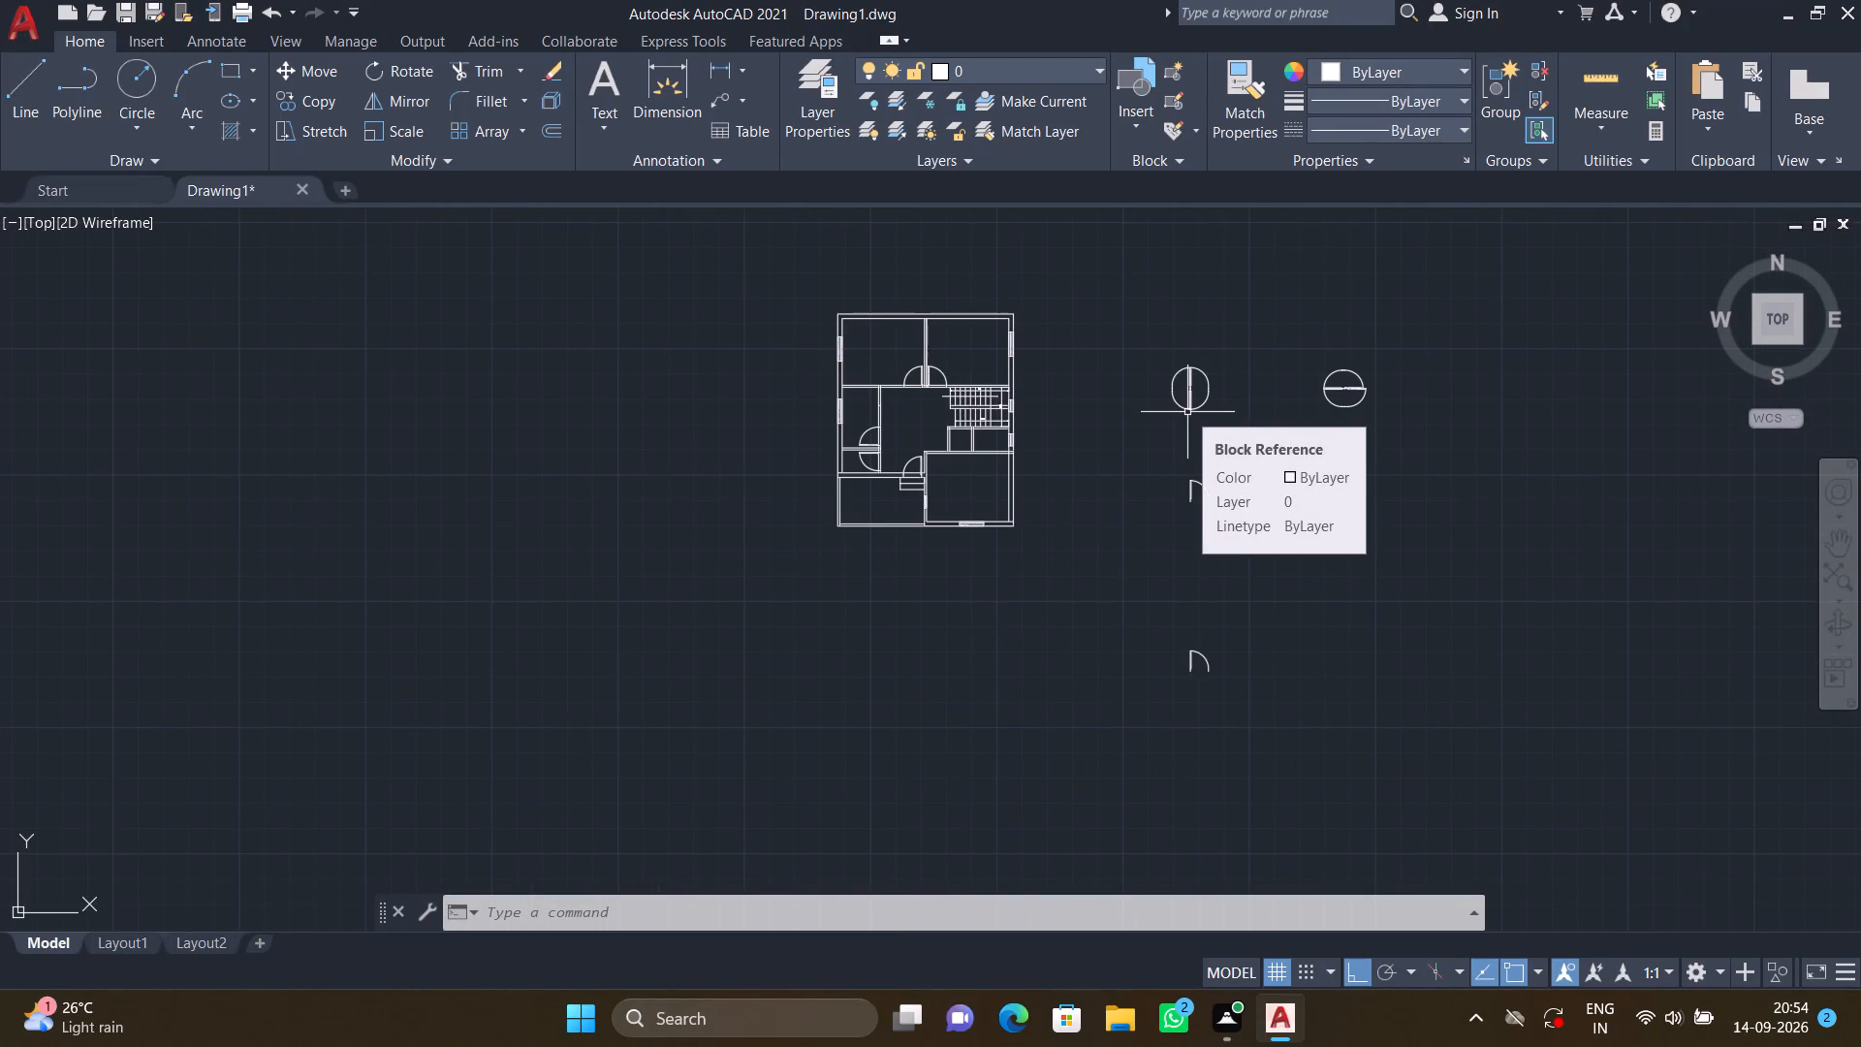
scroll(1197, 406, up, 1)
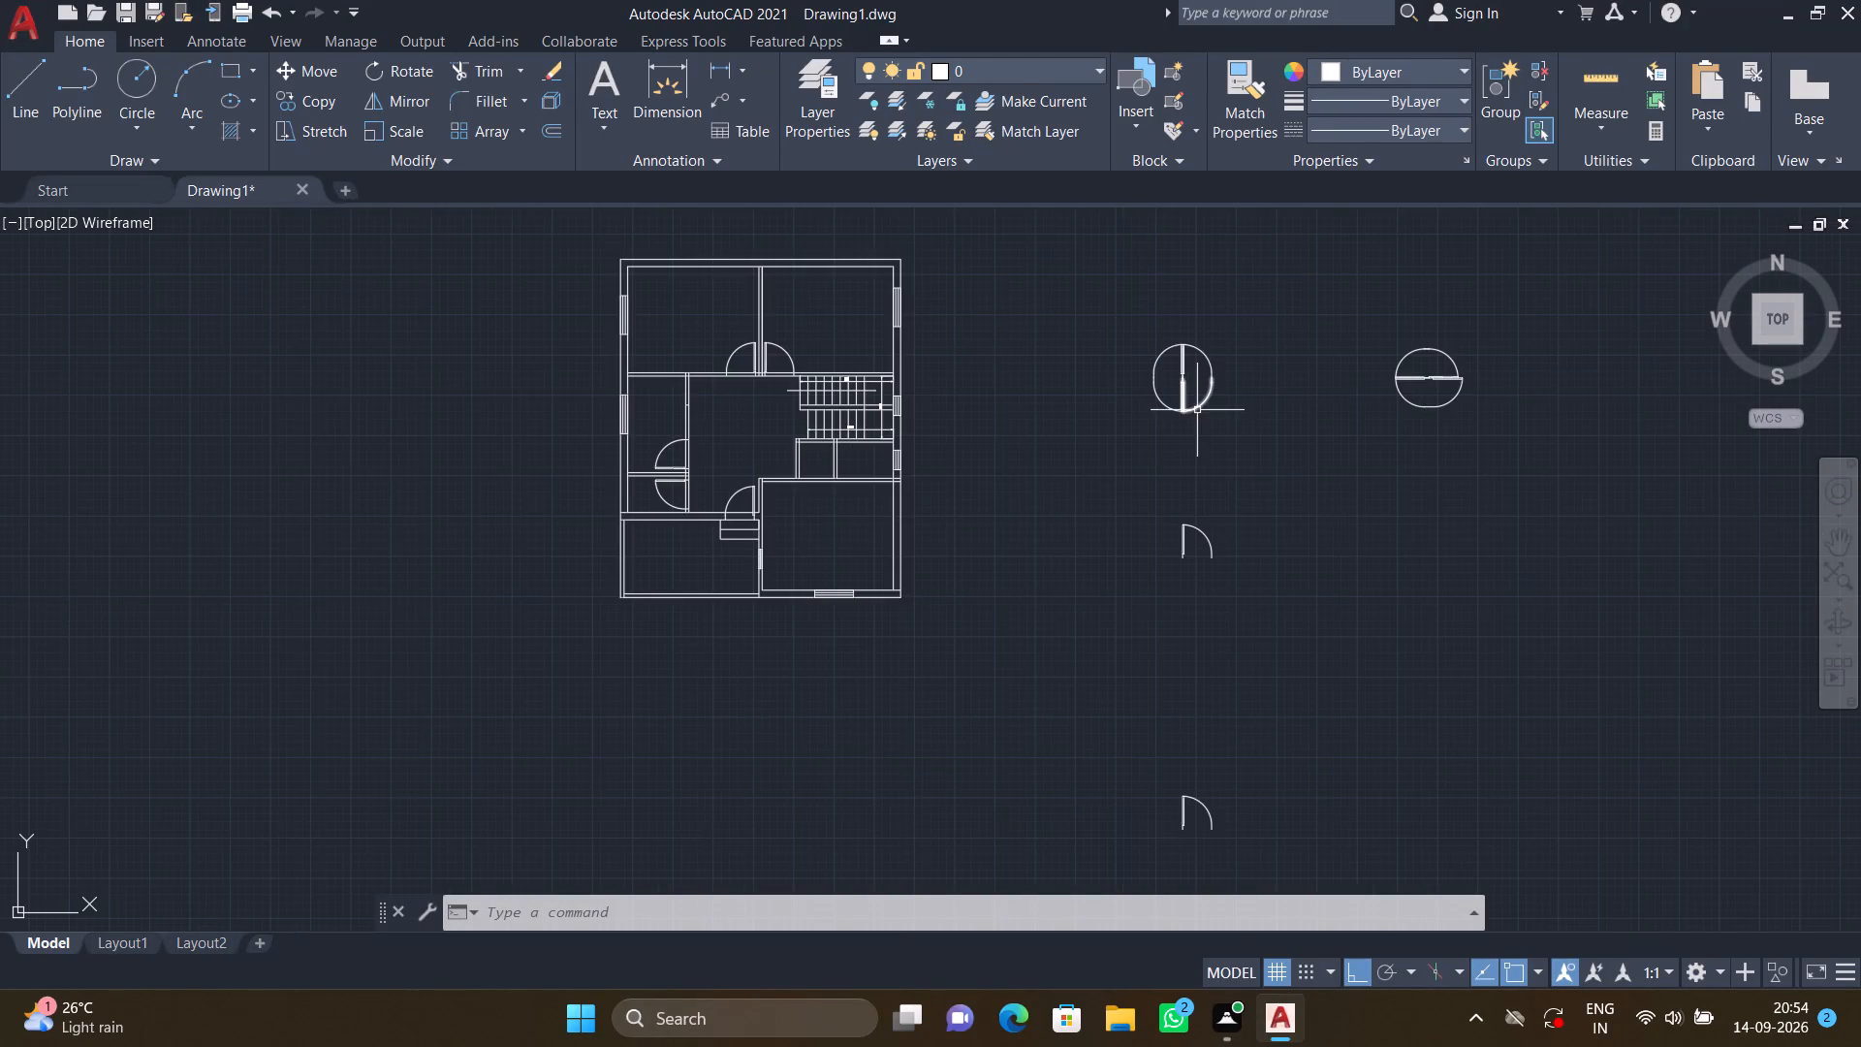
scroll(1197, 410, up, 2)
key(c)
key(o)
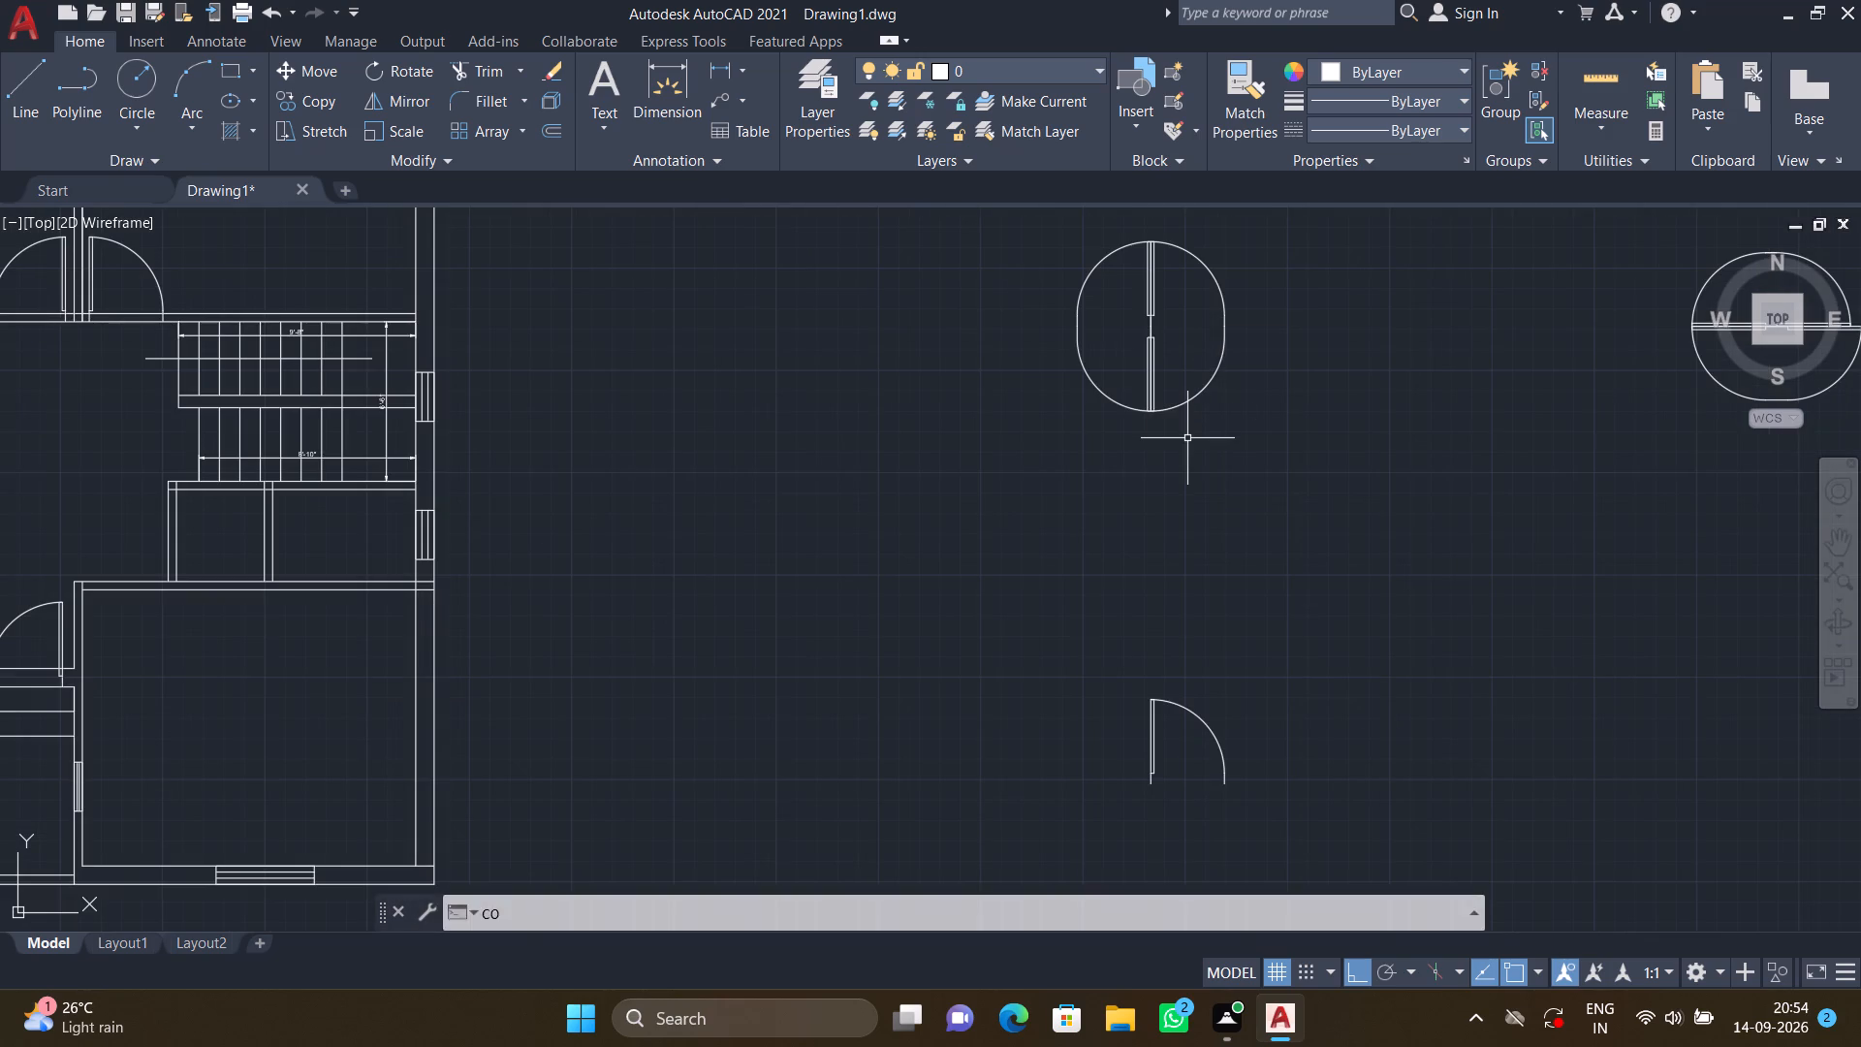
key(Return)
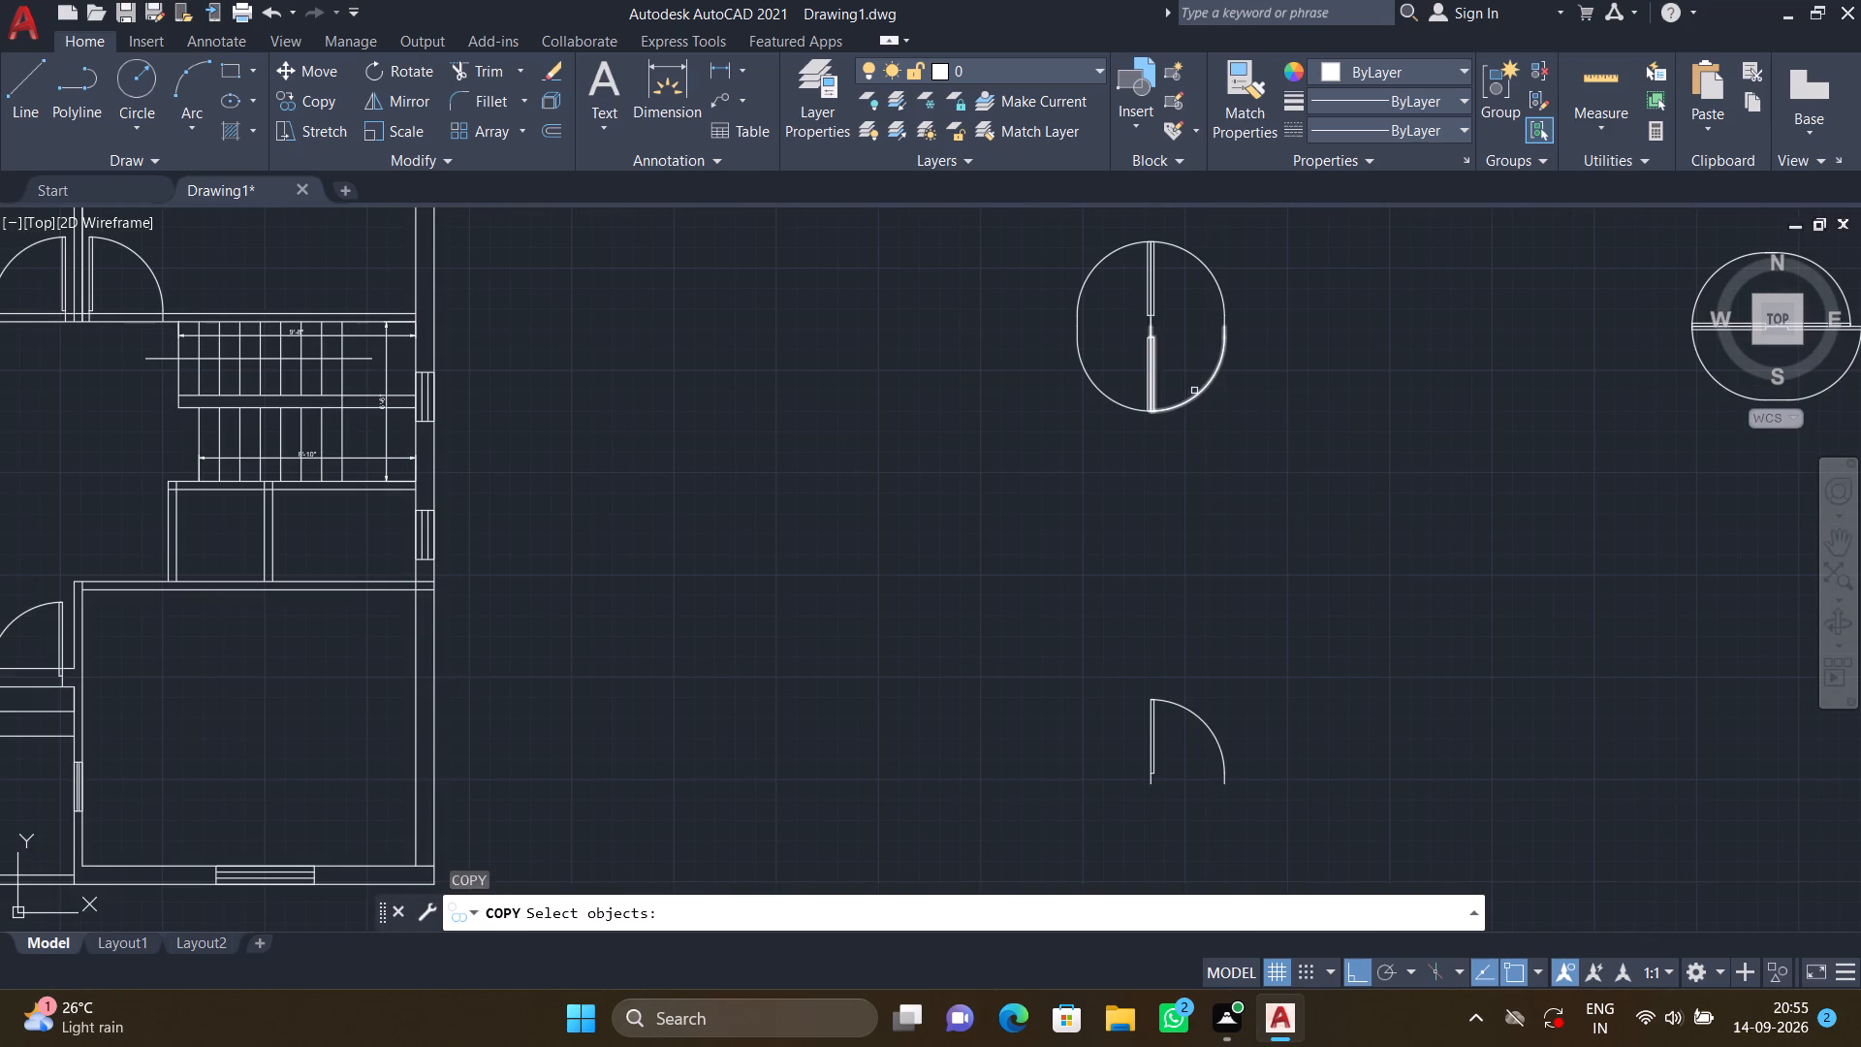
click(1203, 396)
key(Return)
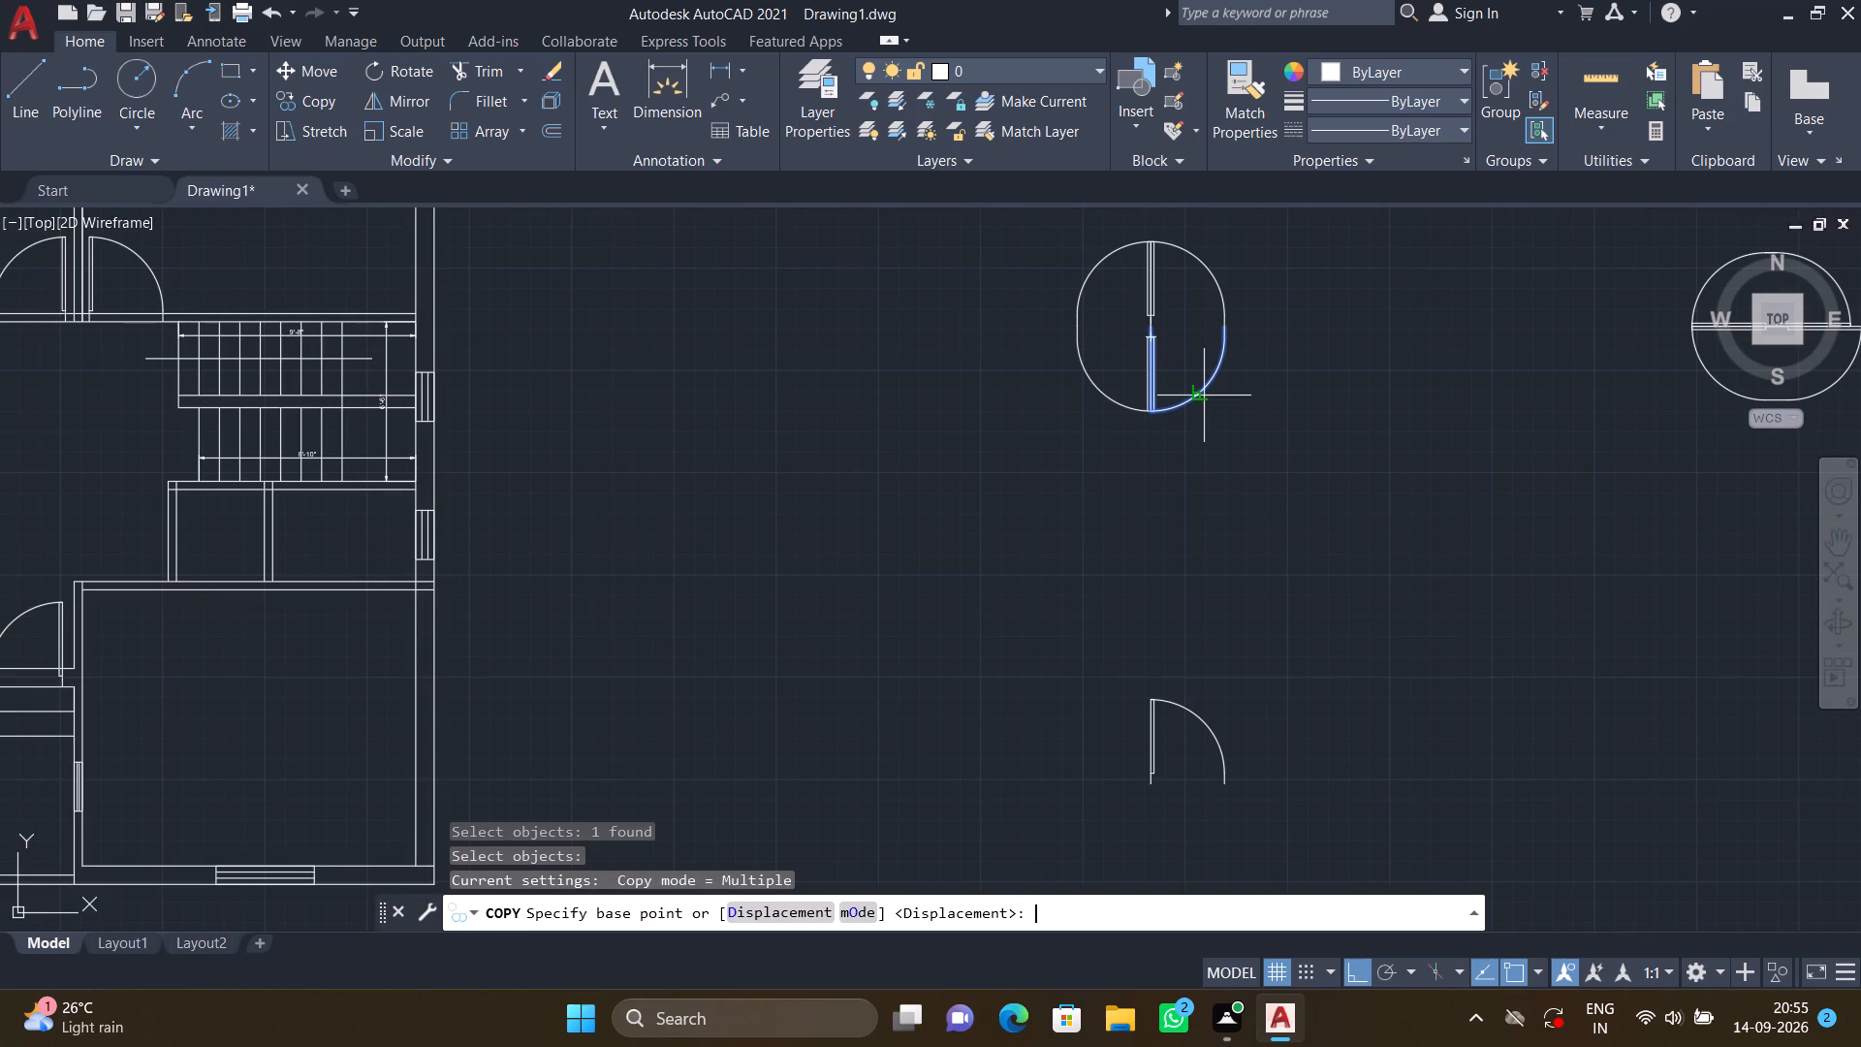
key(F8)
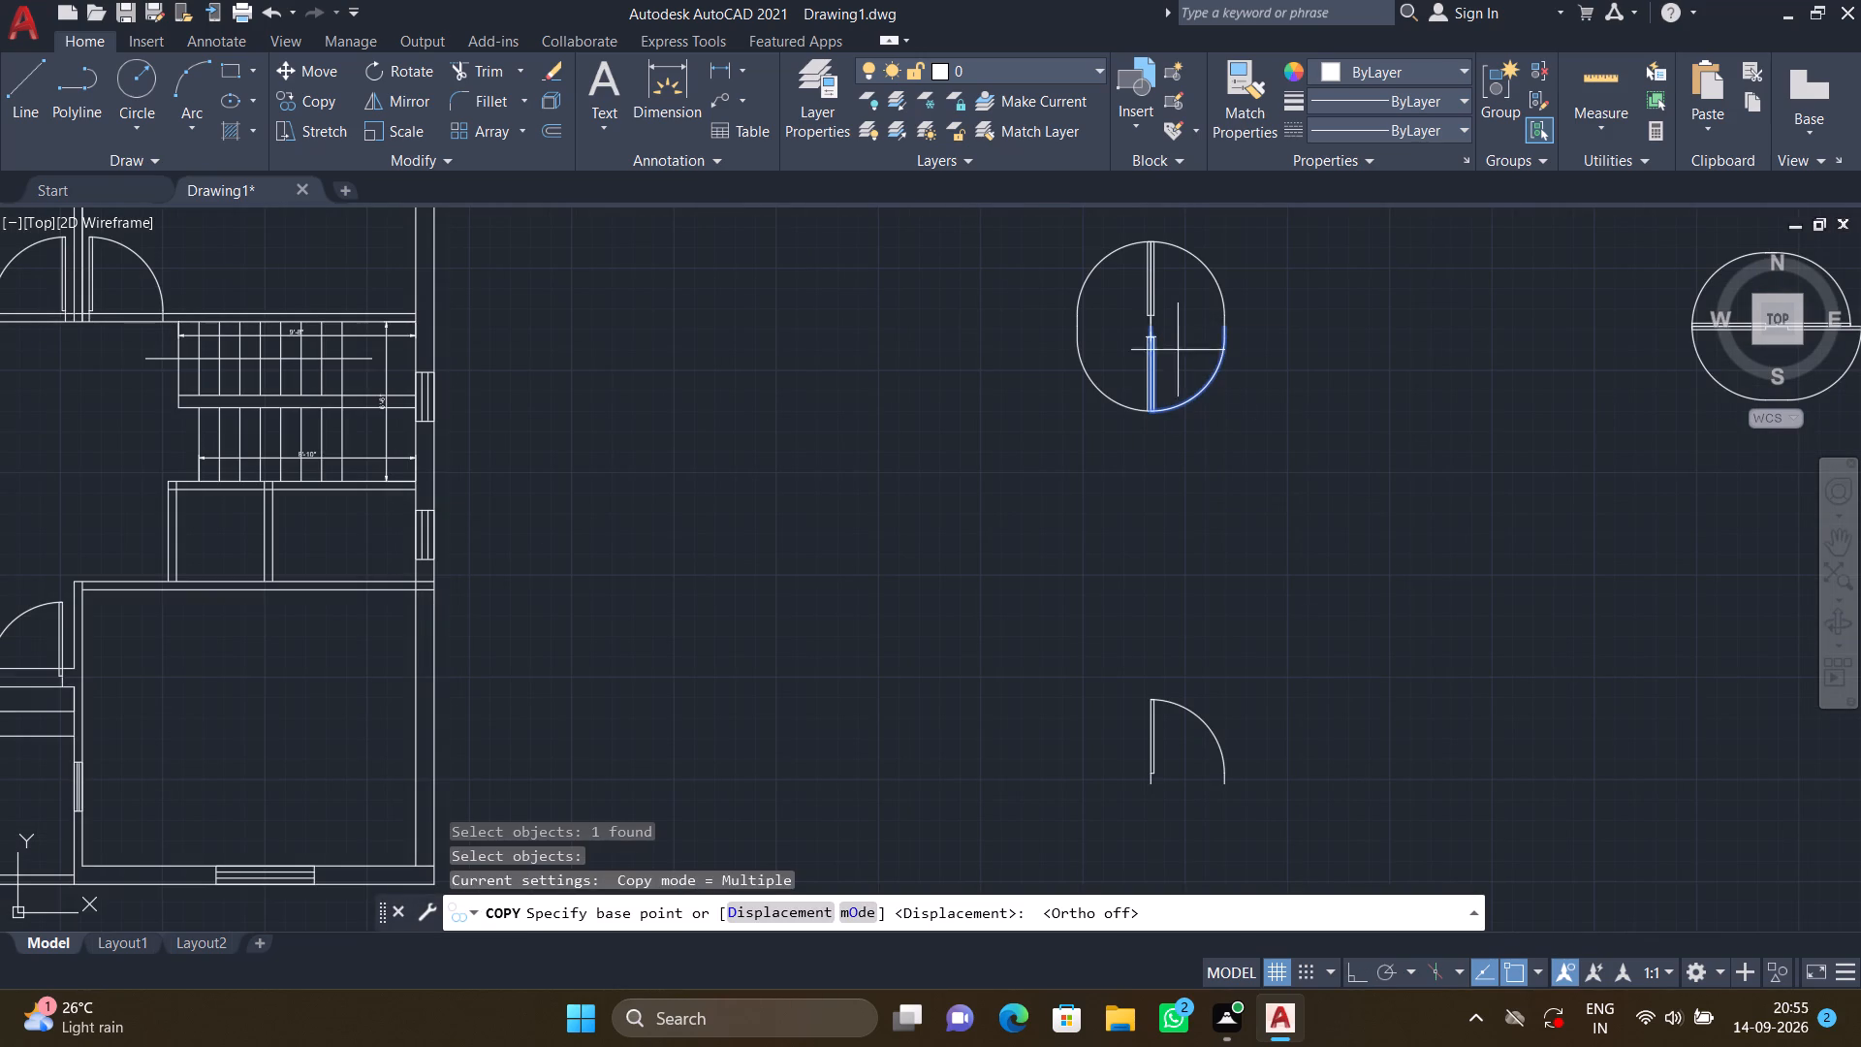
click(1145, 319)
scroll(644, 477, down, 1)
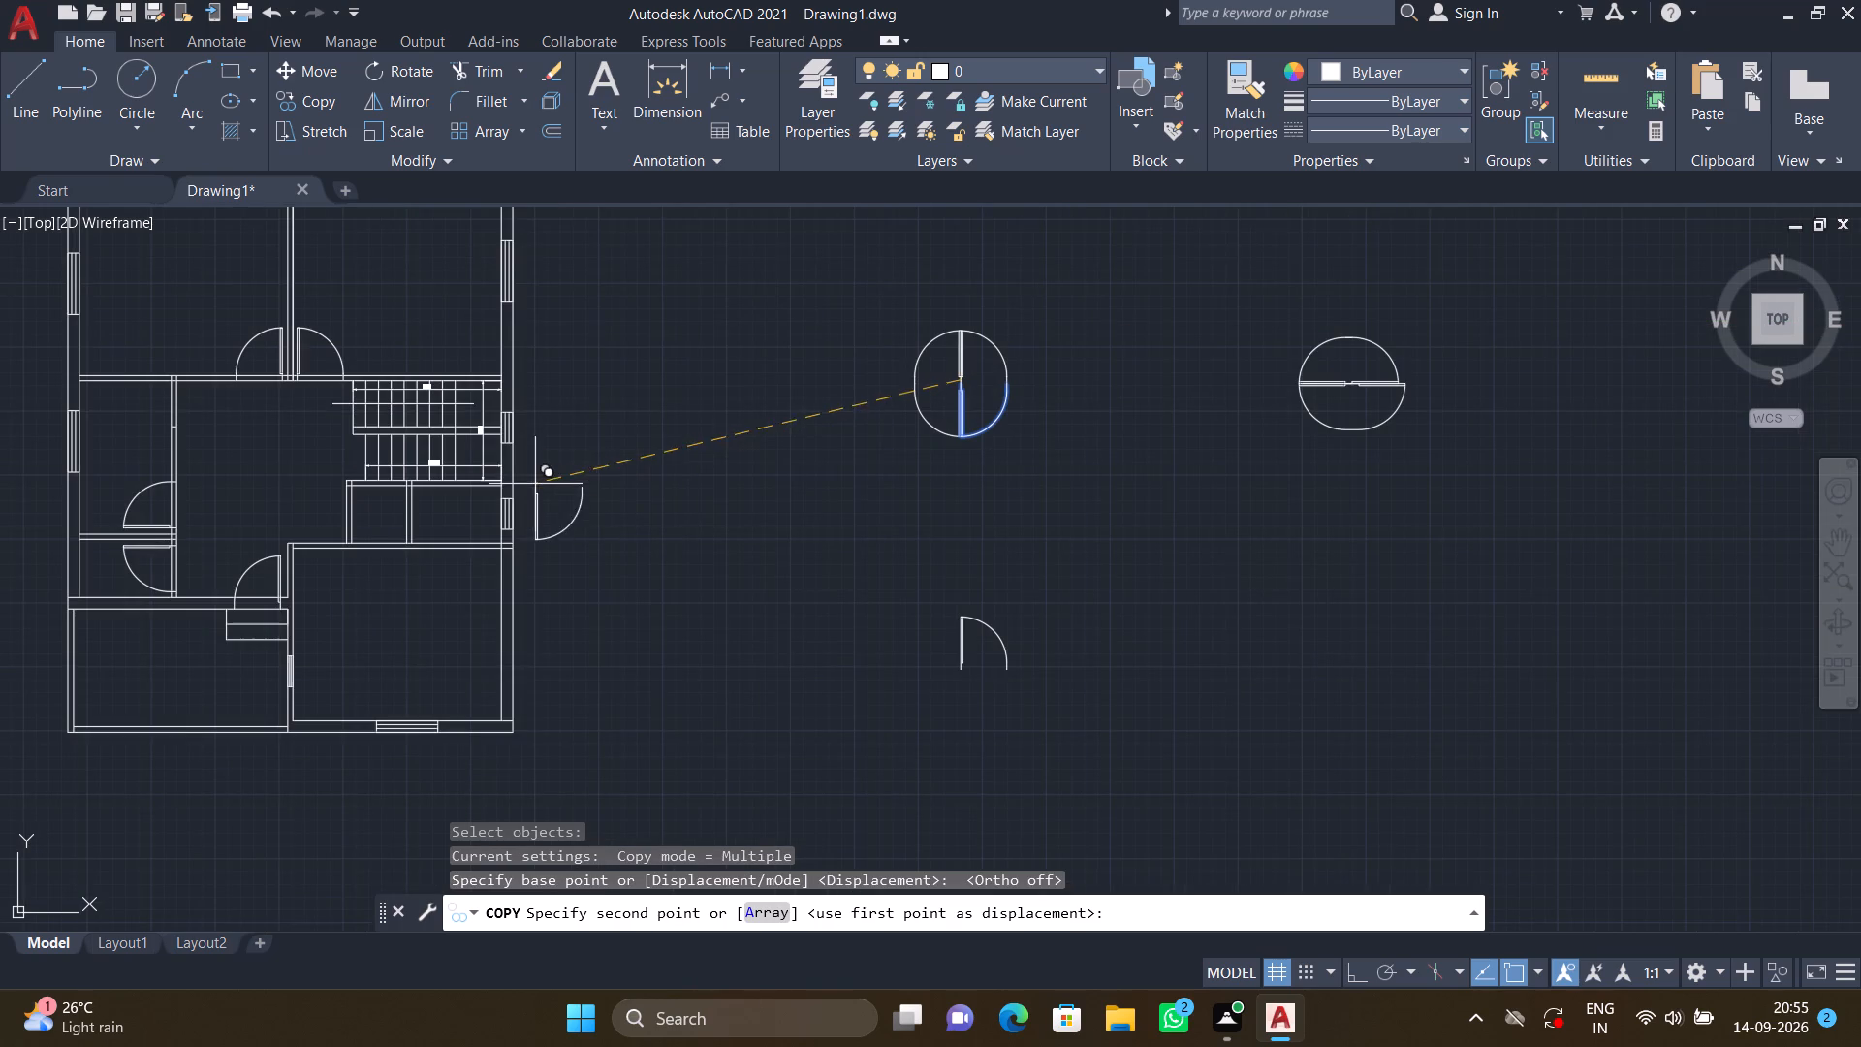
middle_drag(555, 490, 1113, 444)
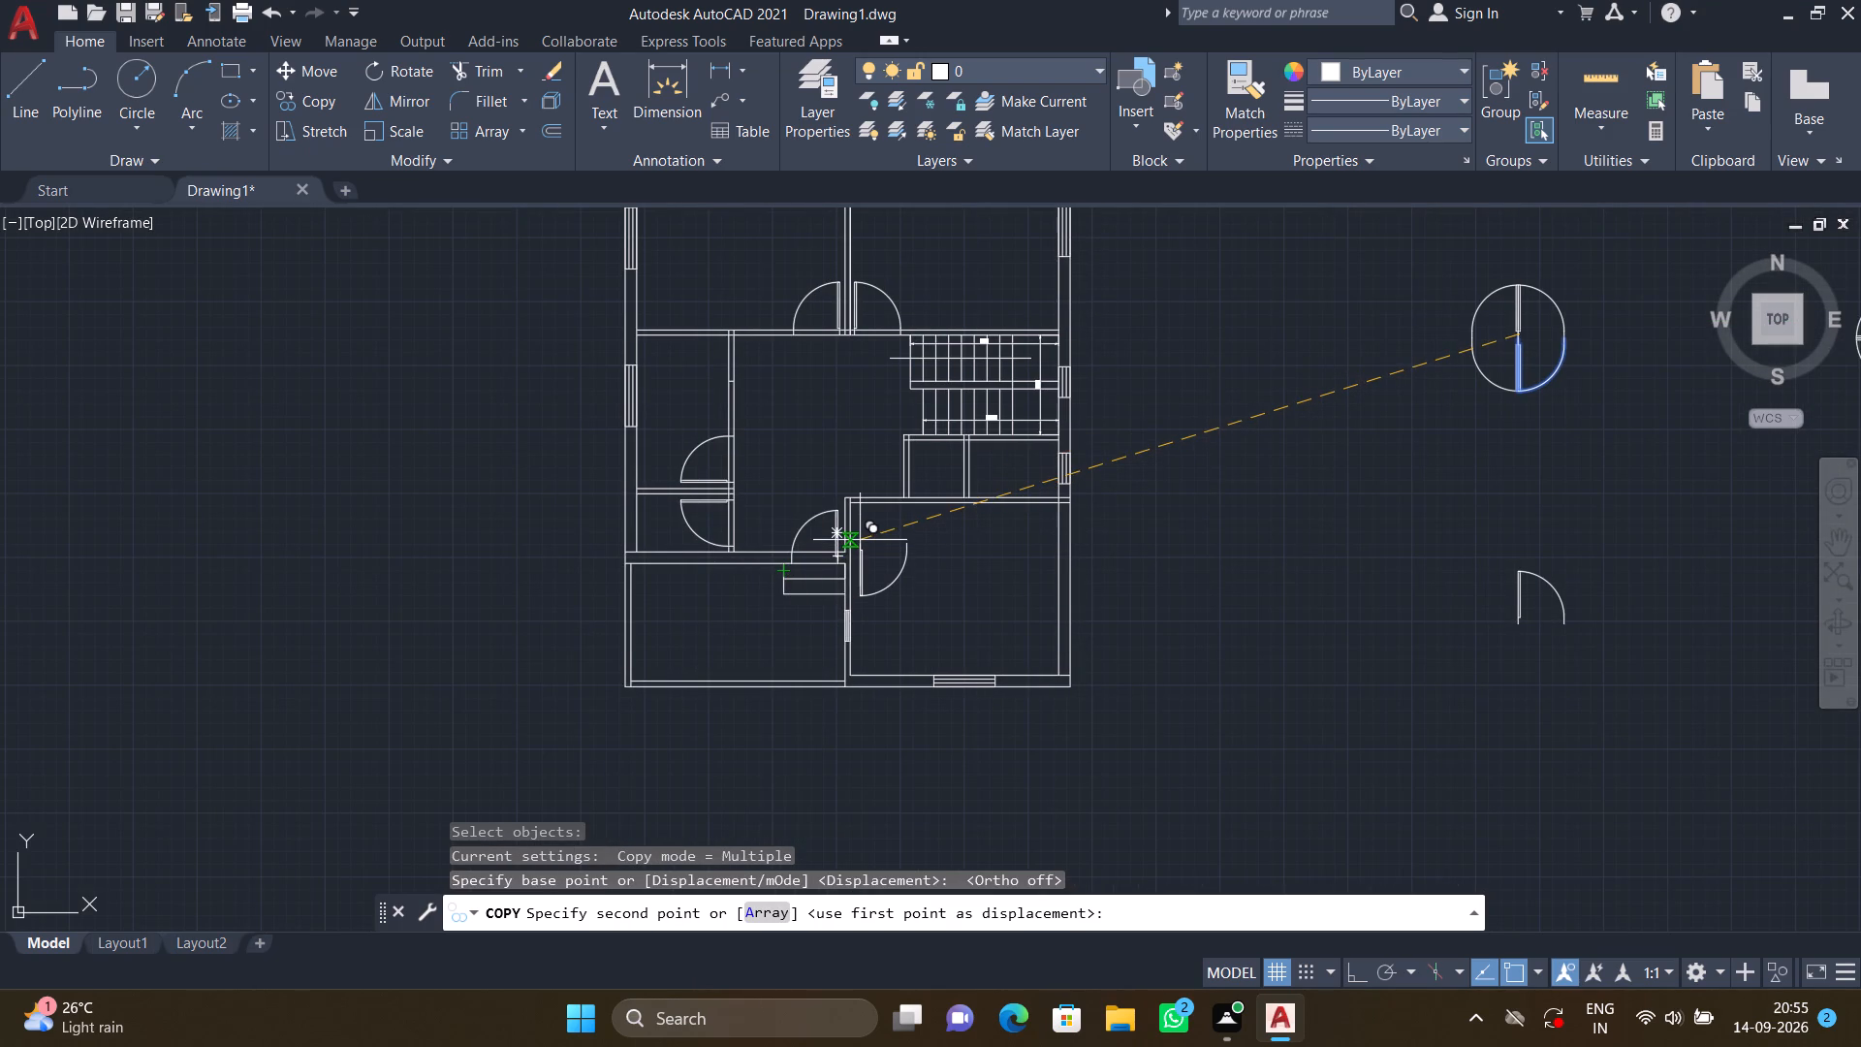
scroll(867, 510, up, 3)
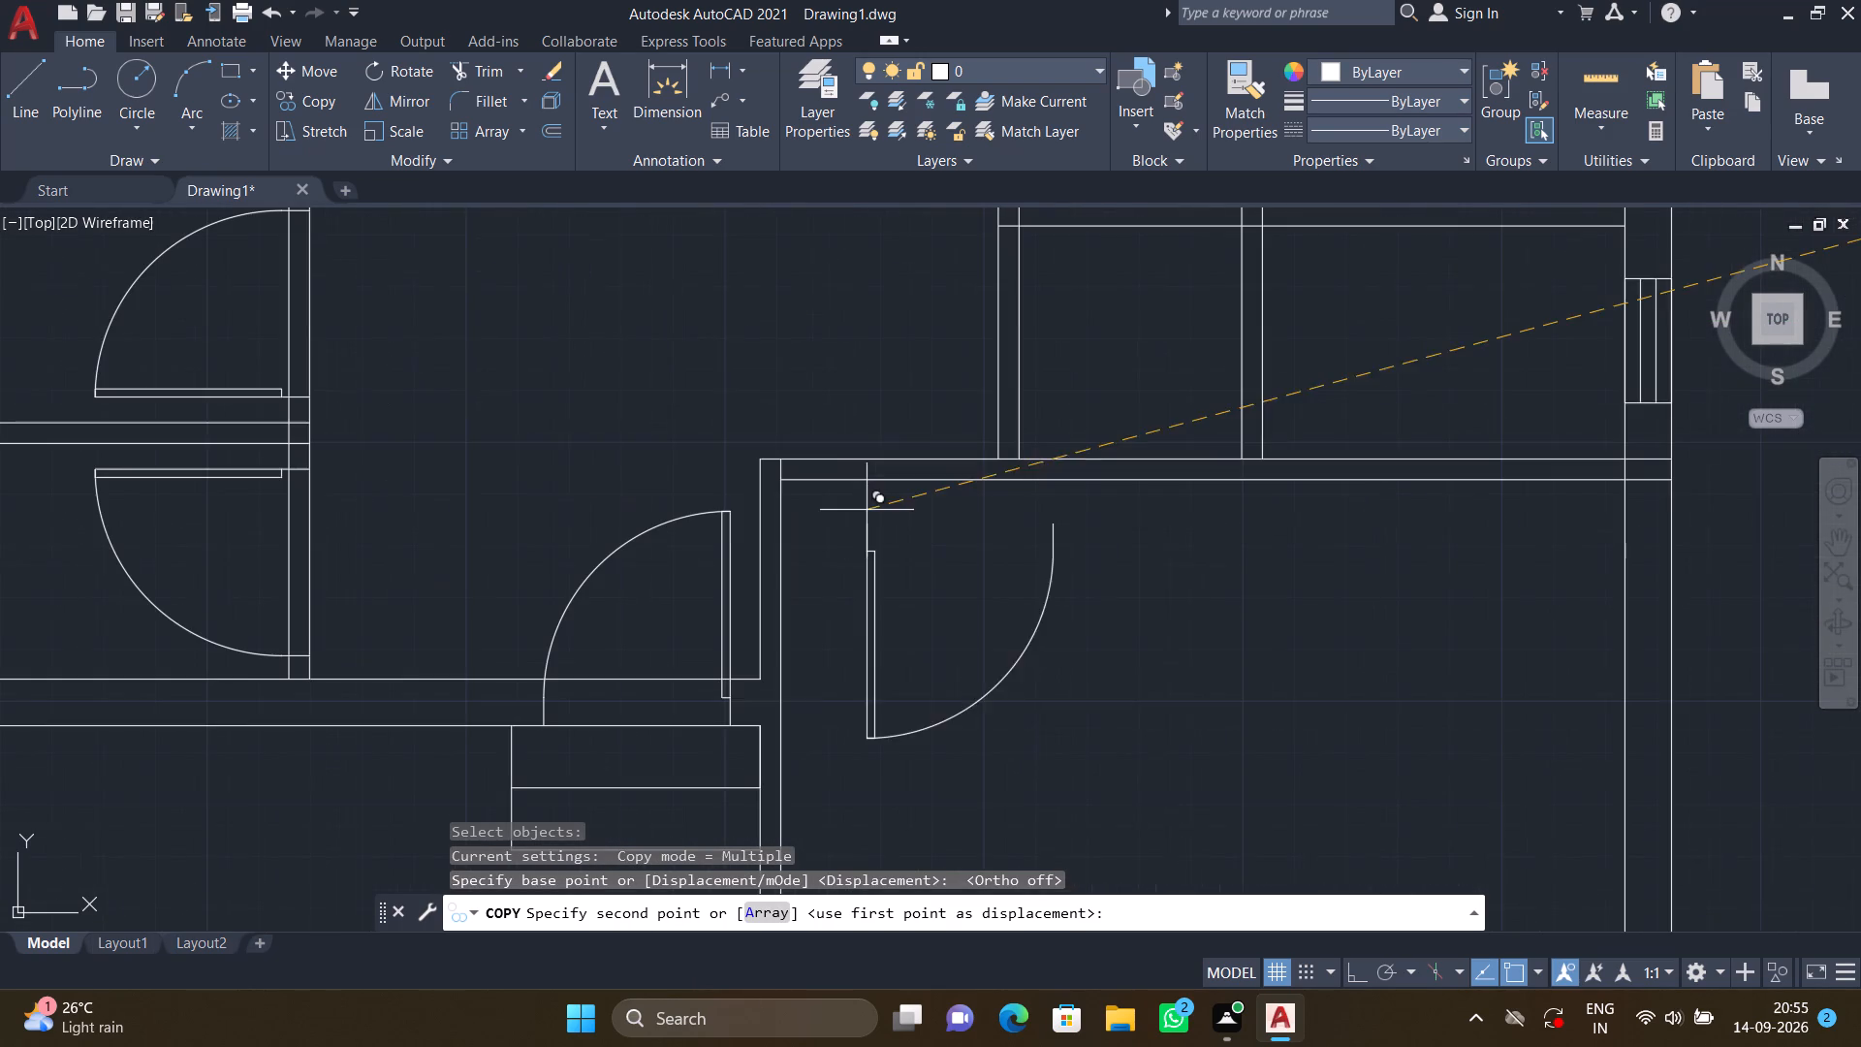
scroll(830, 492, up, 2)
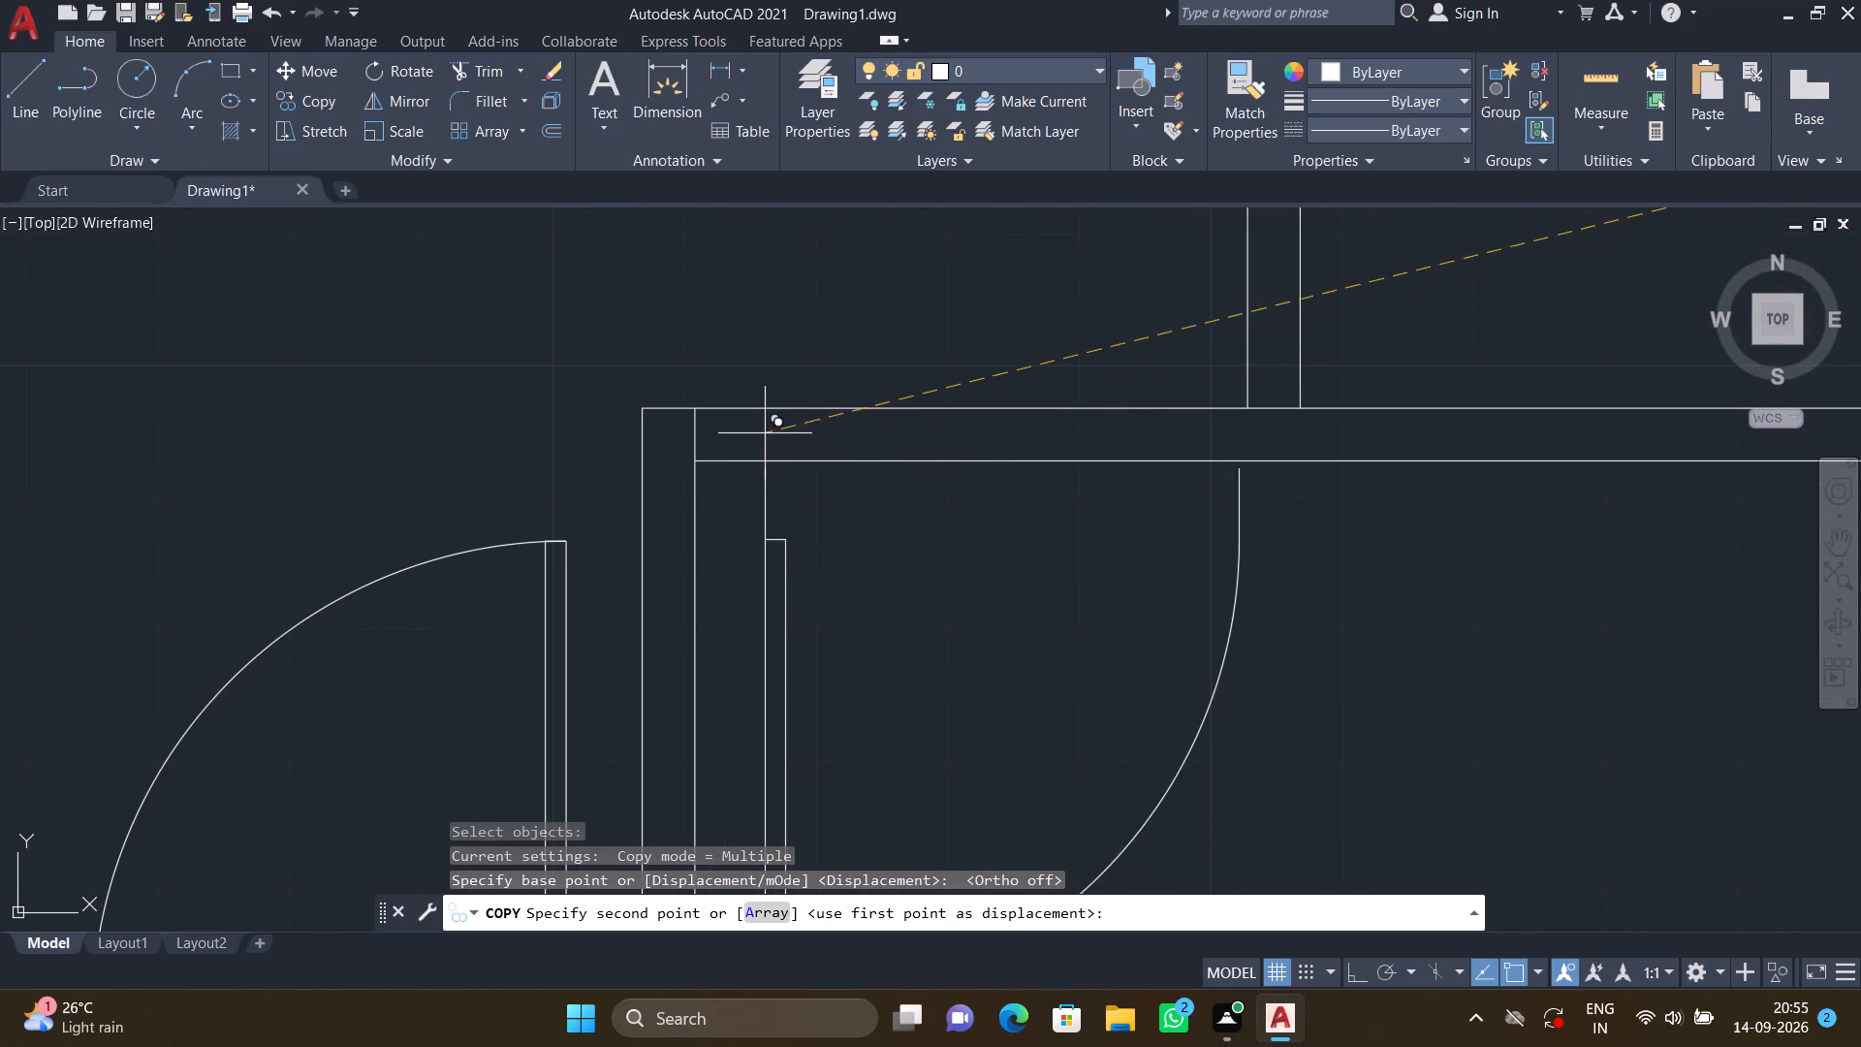
click(729, 374)
key(Return)
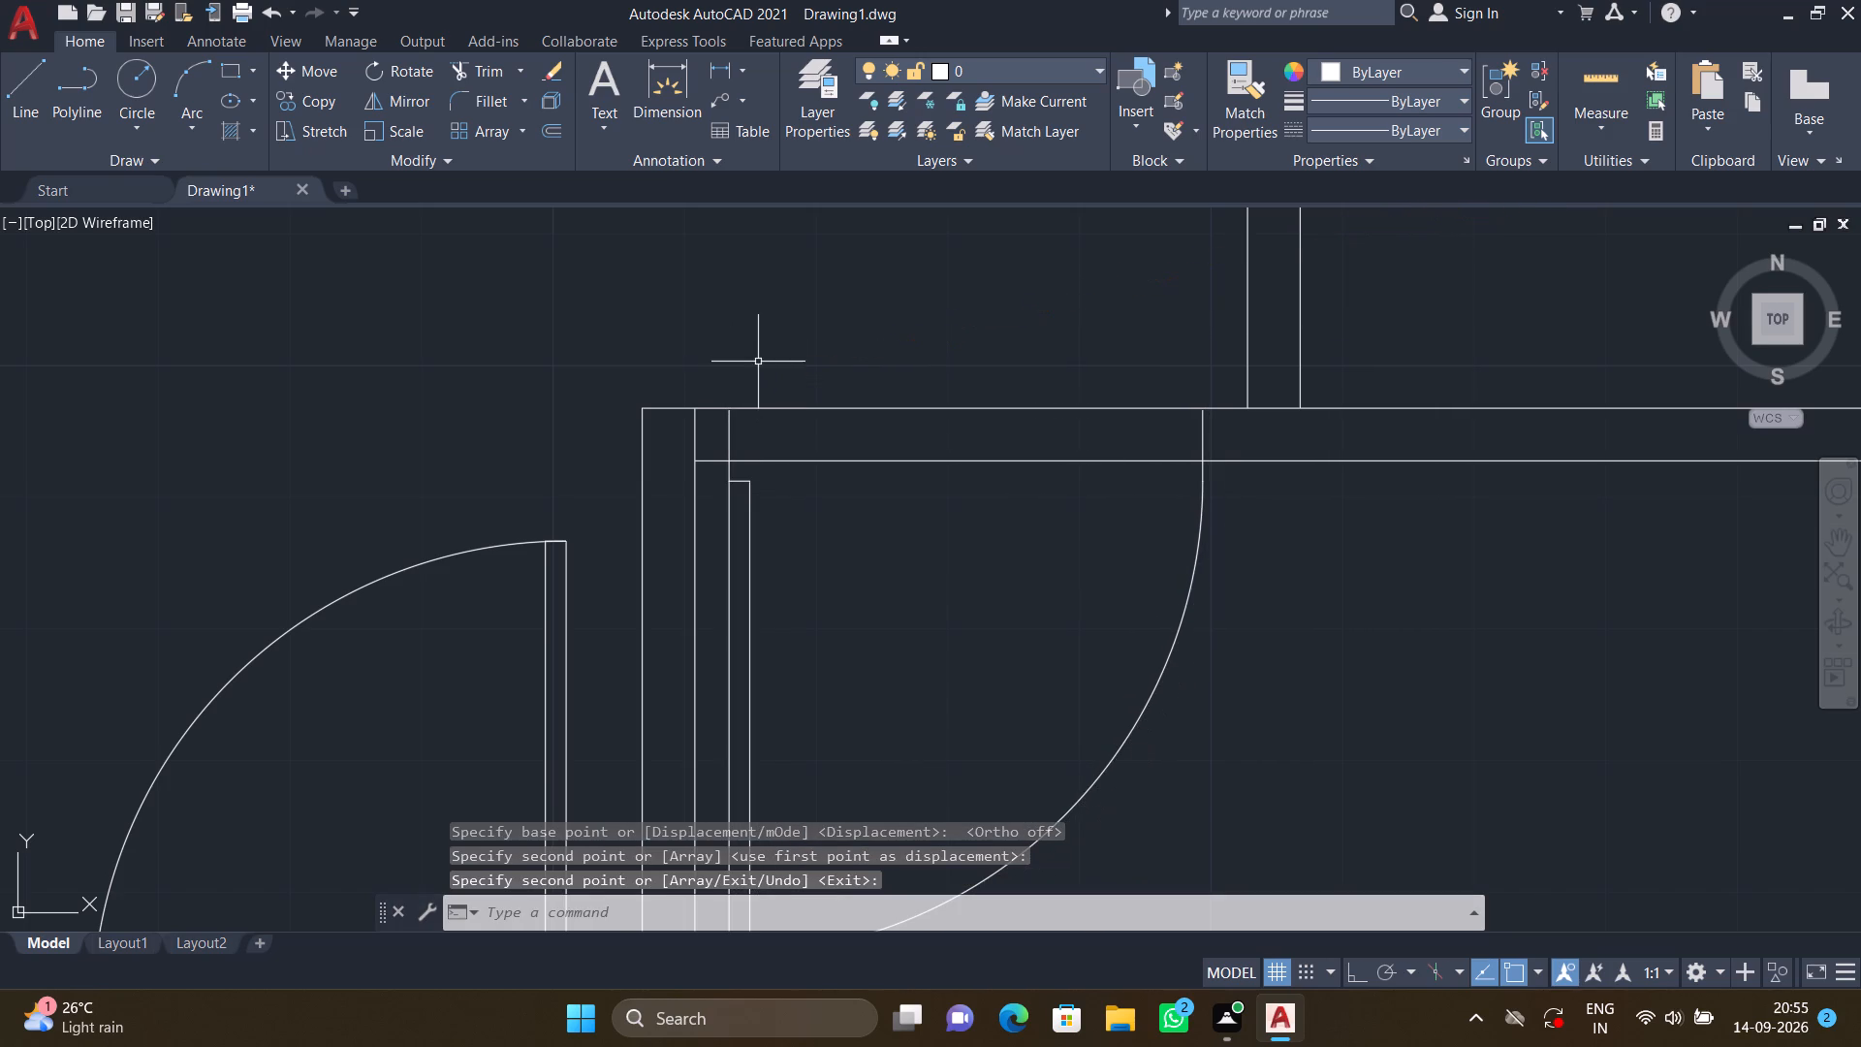
With ortho on, move the lower-right room's door up by its arc-side jamb endpoint onto the upper line of the wall.
scroll(1154, 399, up, 3)
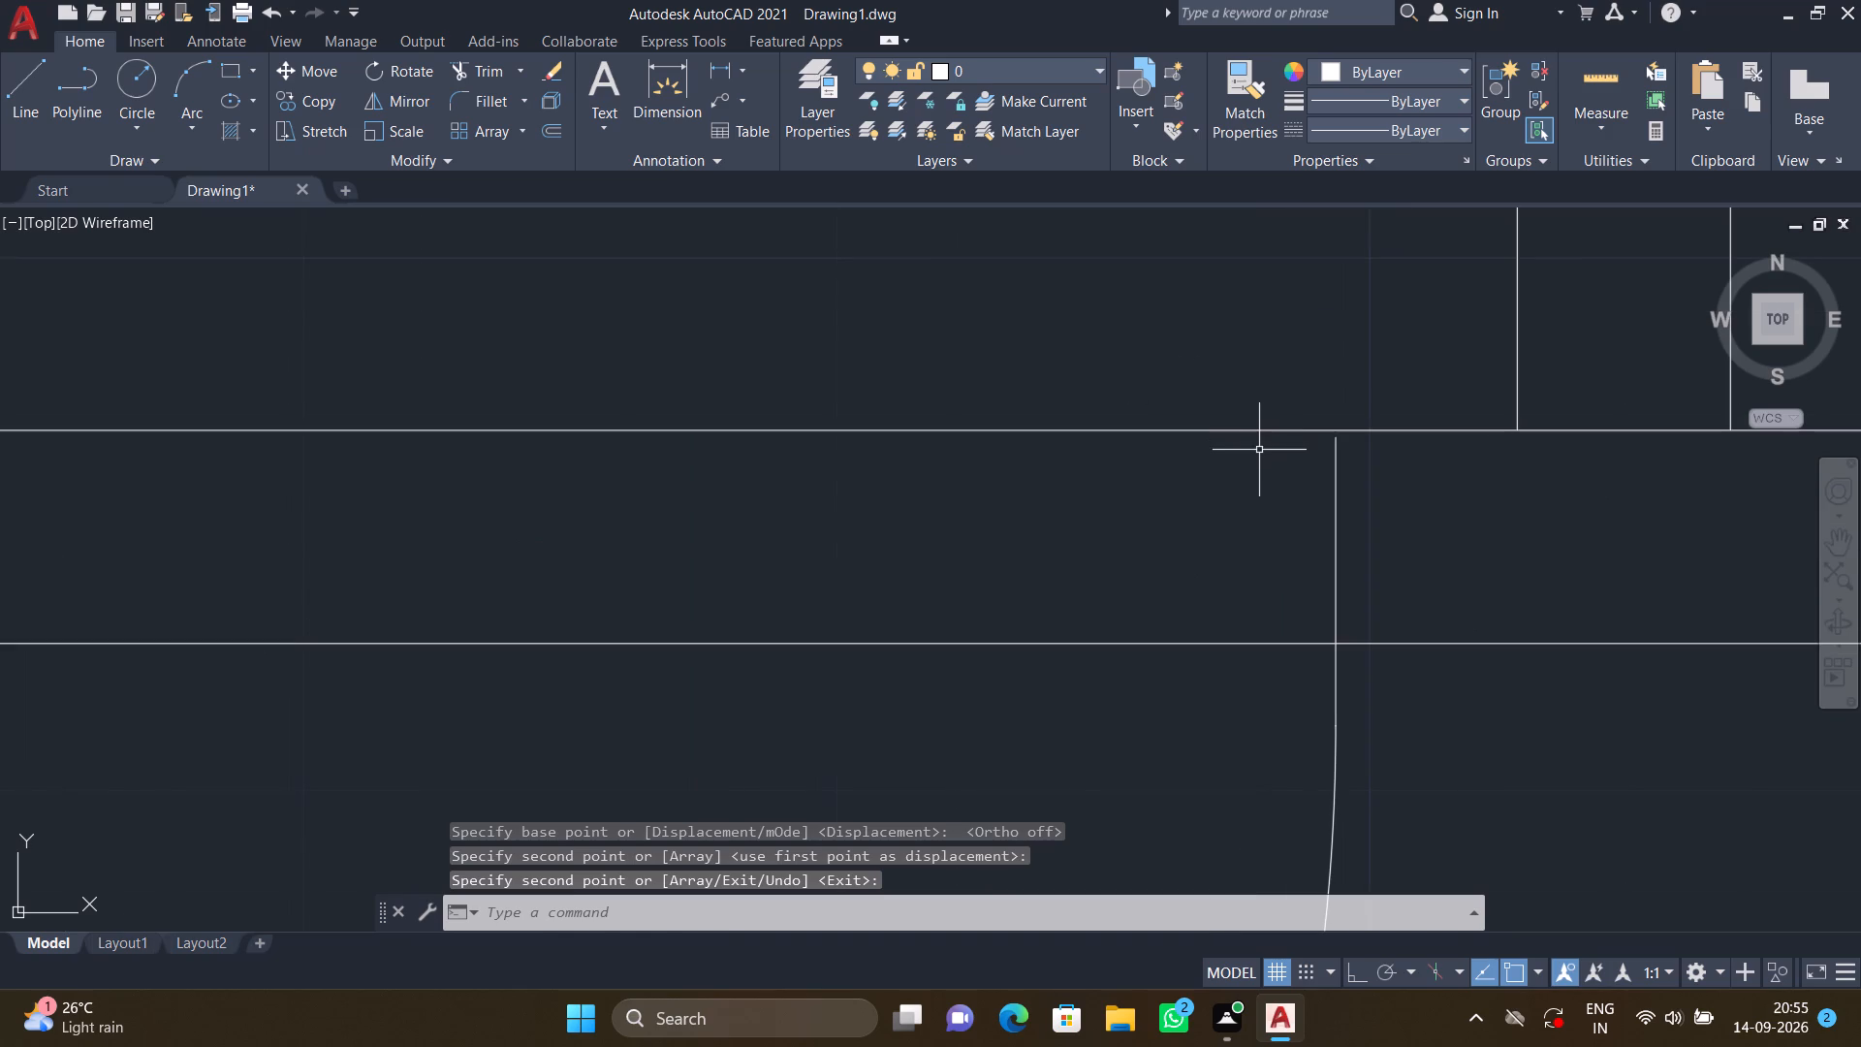
scroll(1259, 458, up, 1)
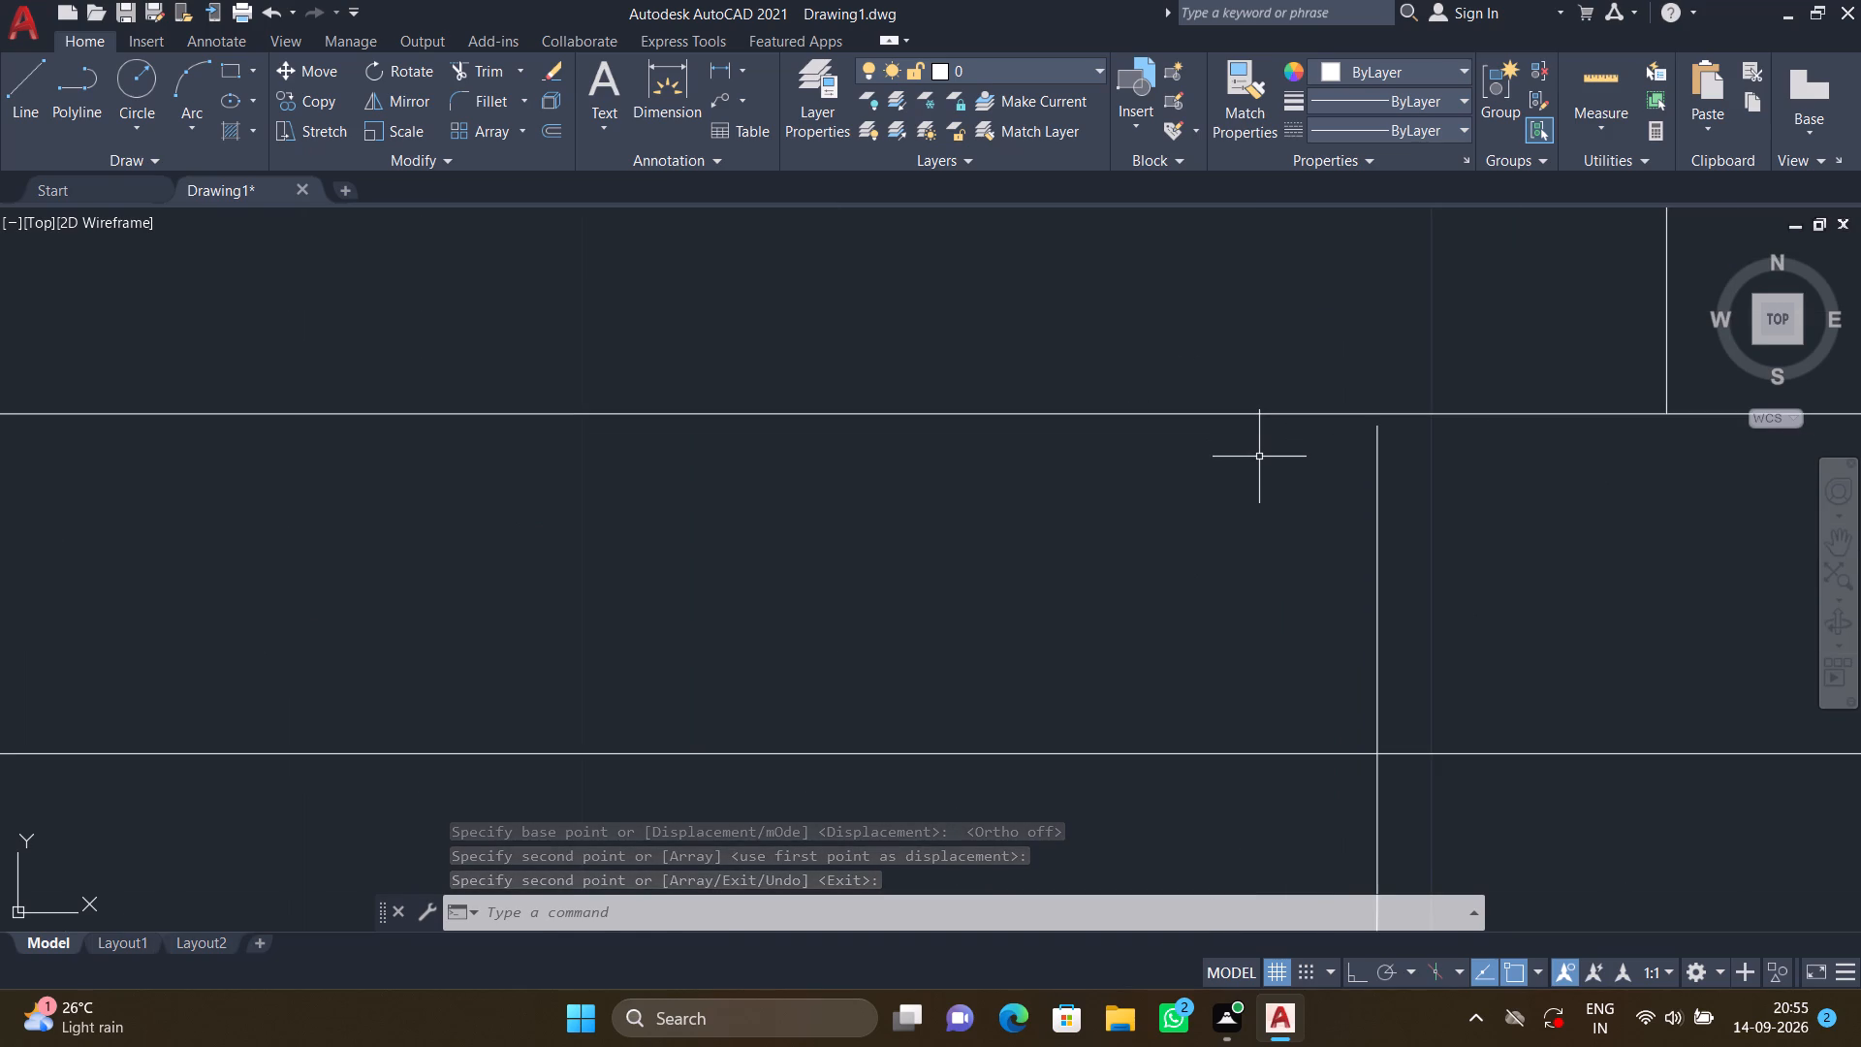
key(F8)
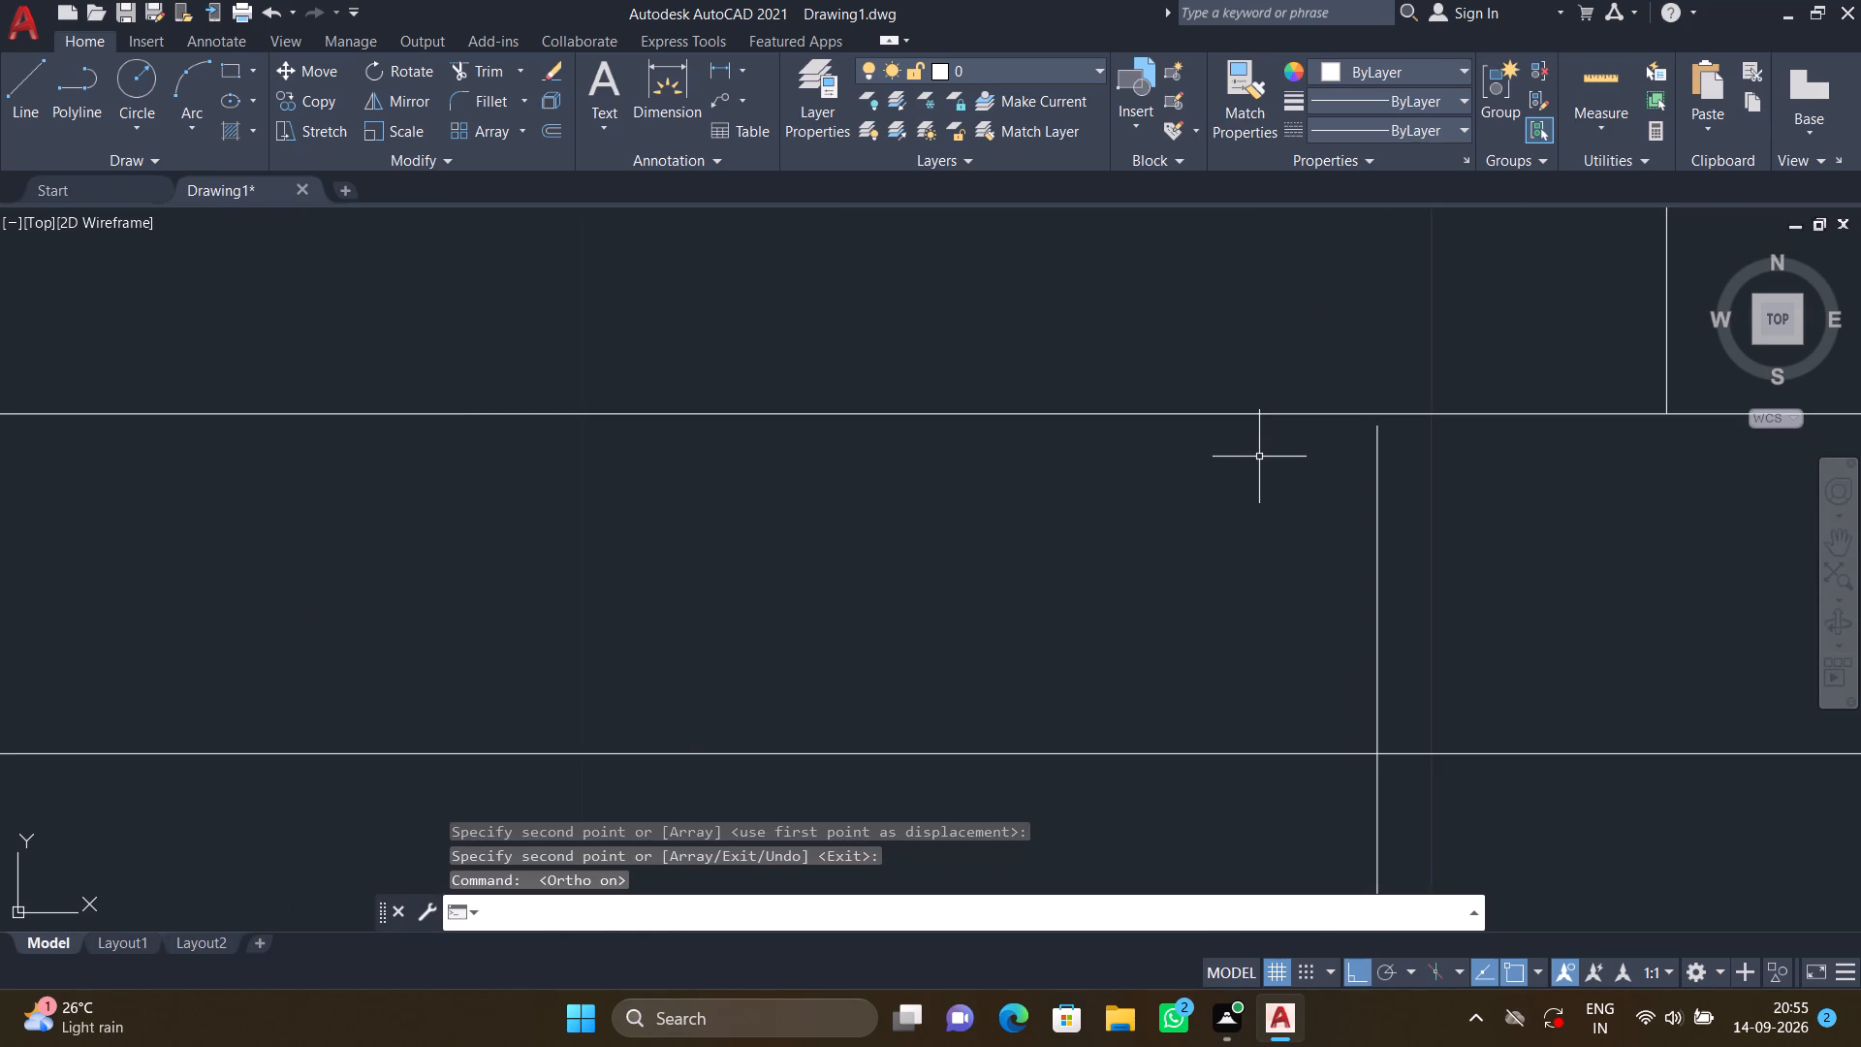
key(m)
key(Return)
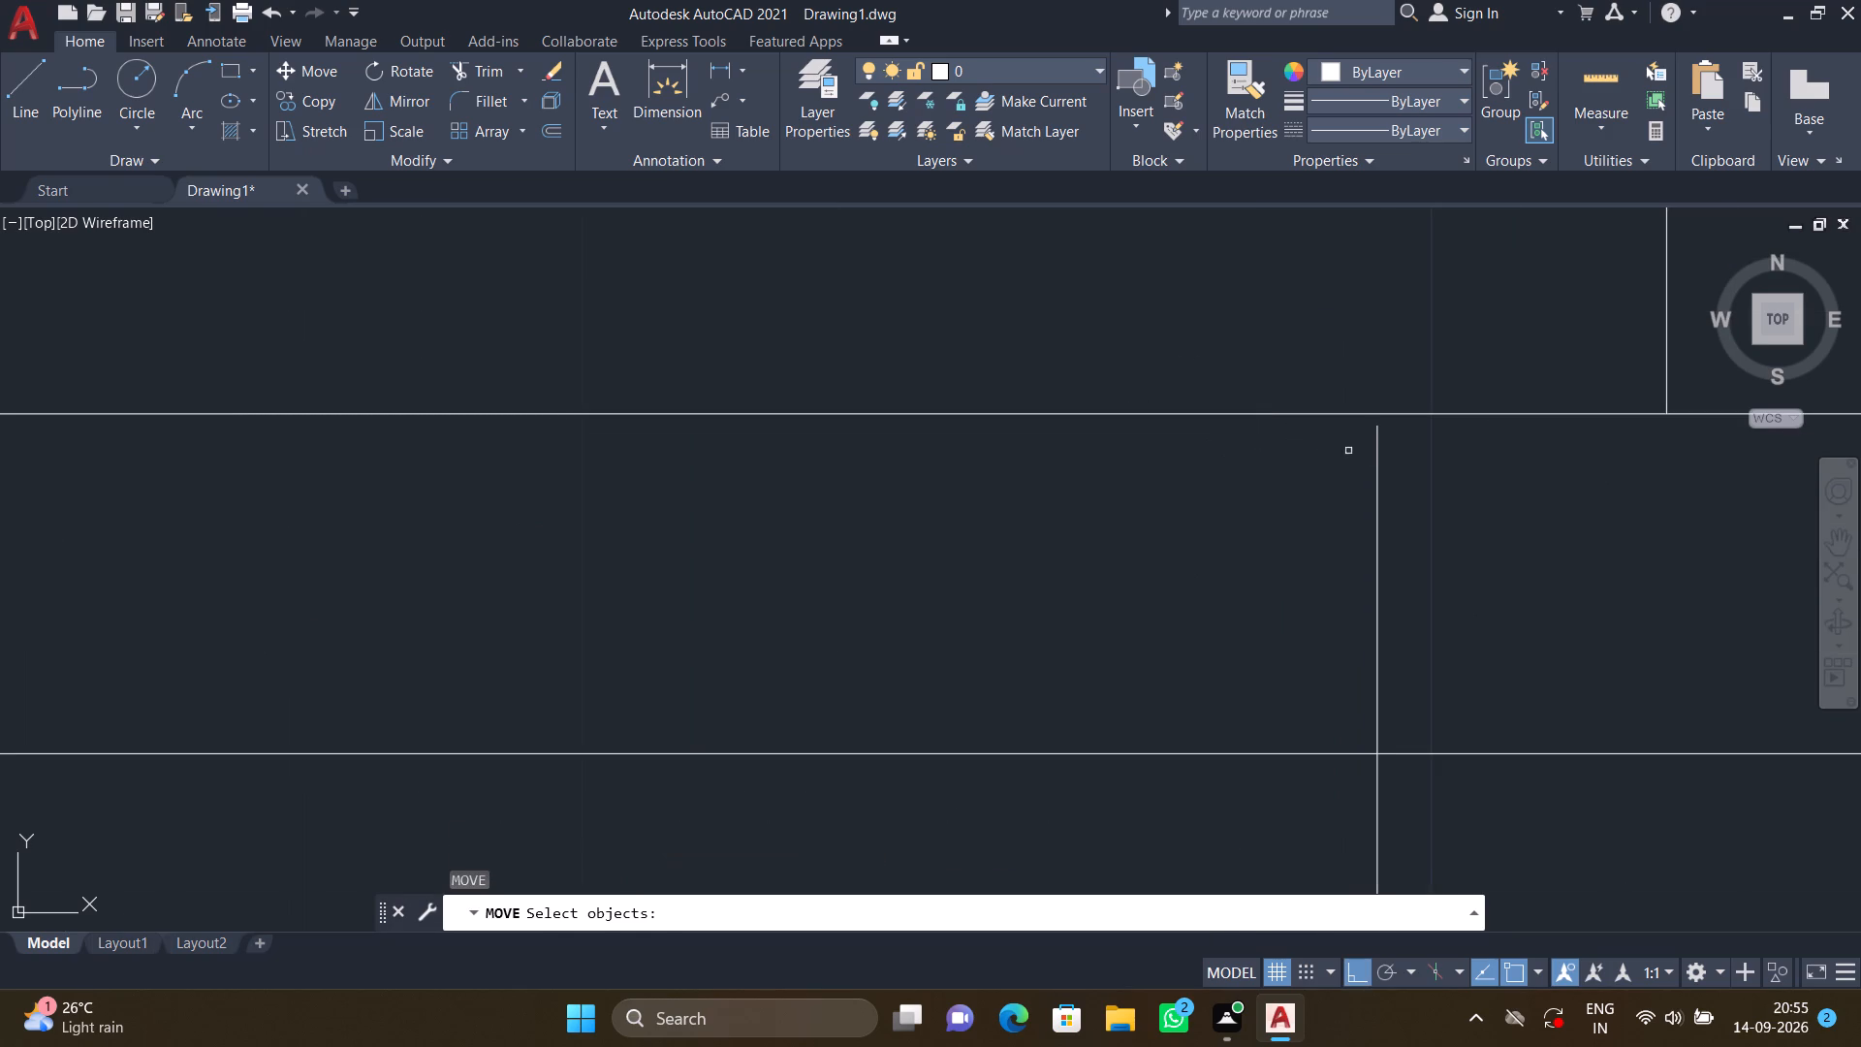
click(1376, 457)
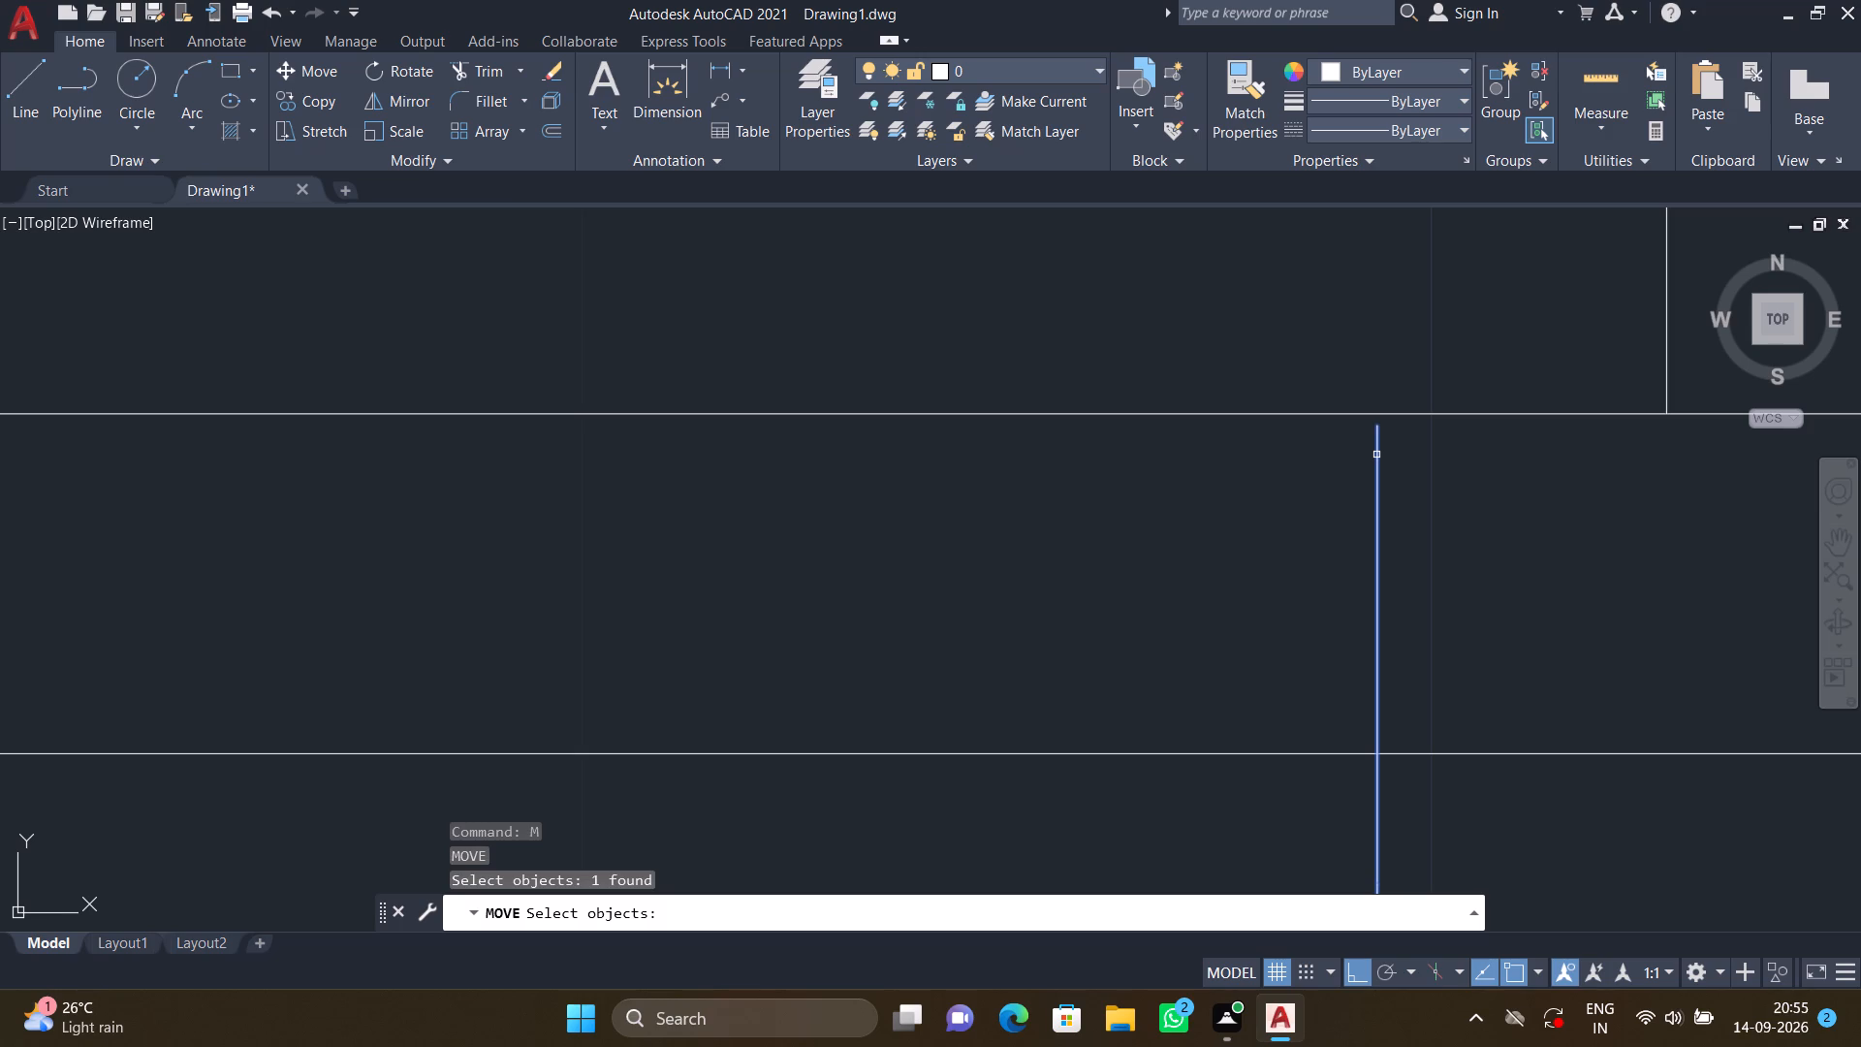
key(Return)
scroll(1374, 427, up, 3)
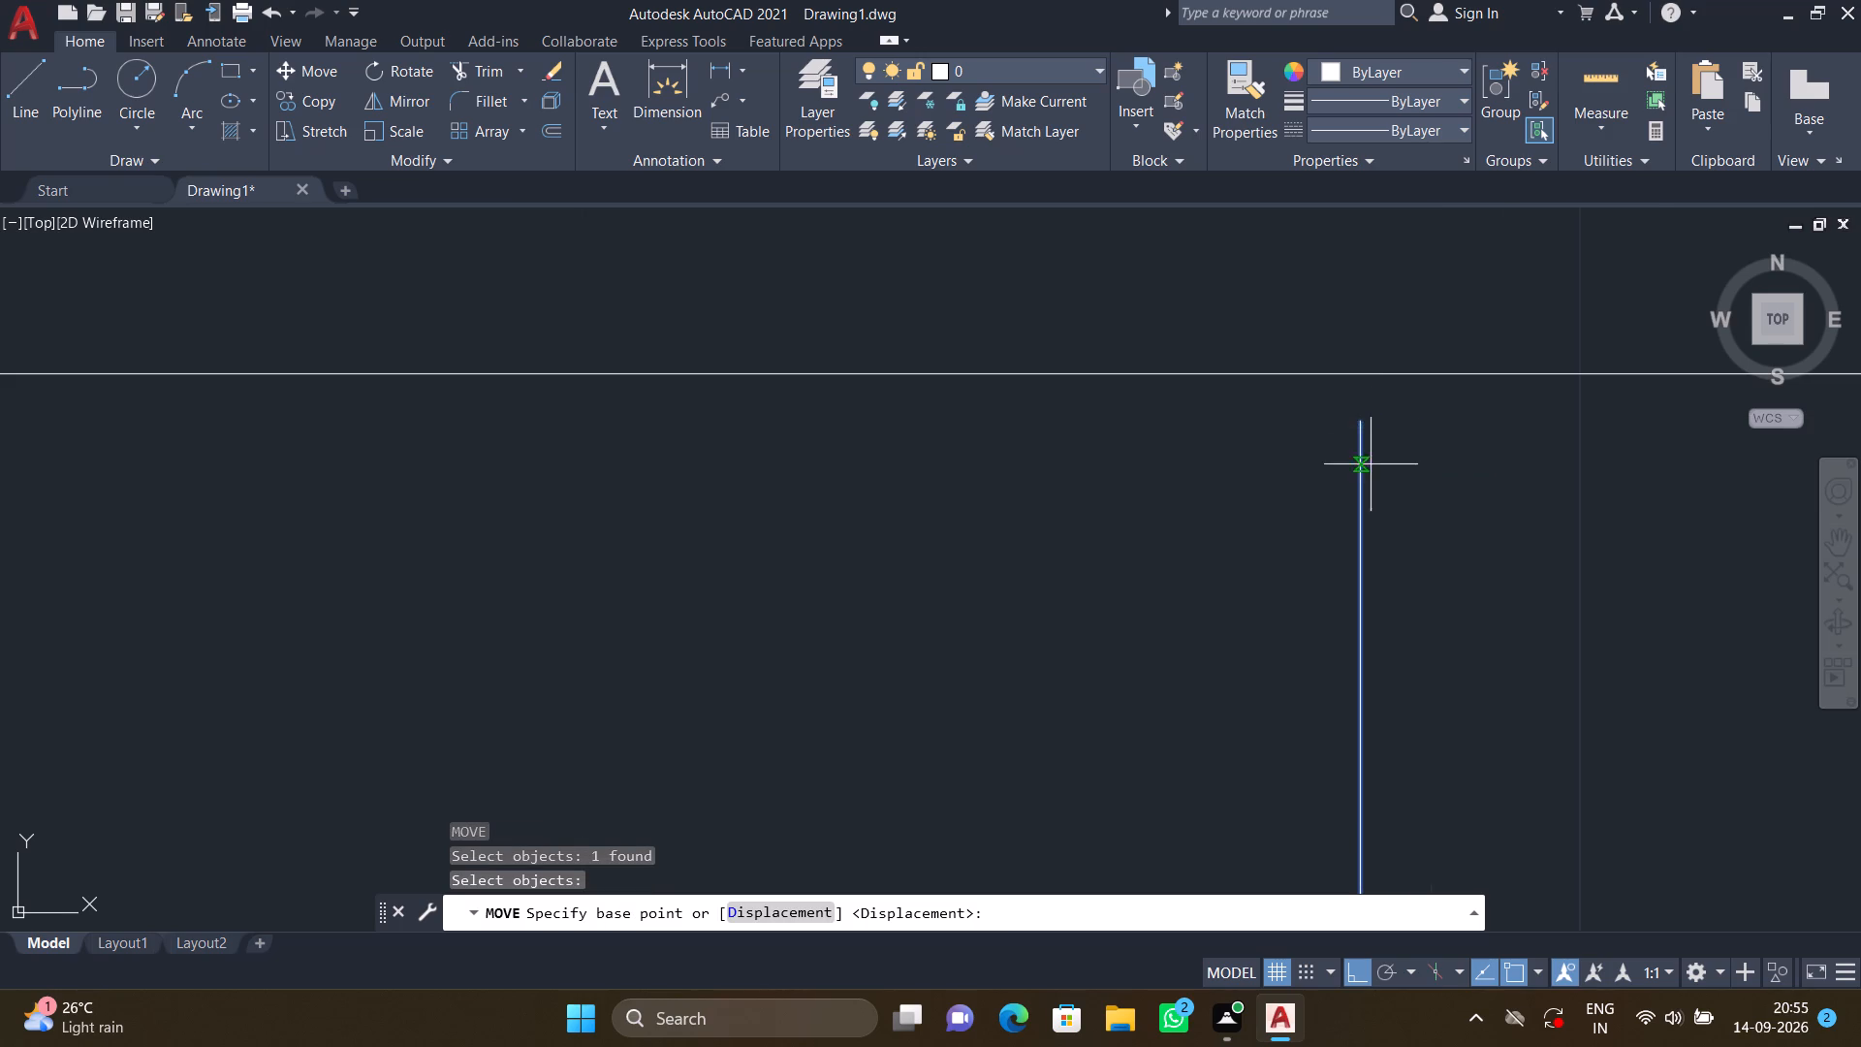
click(1358, 422)
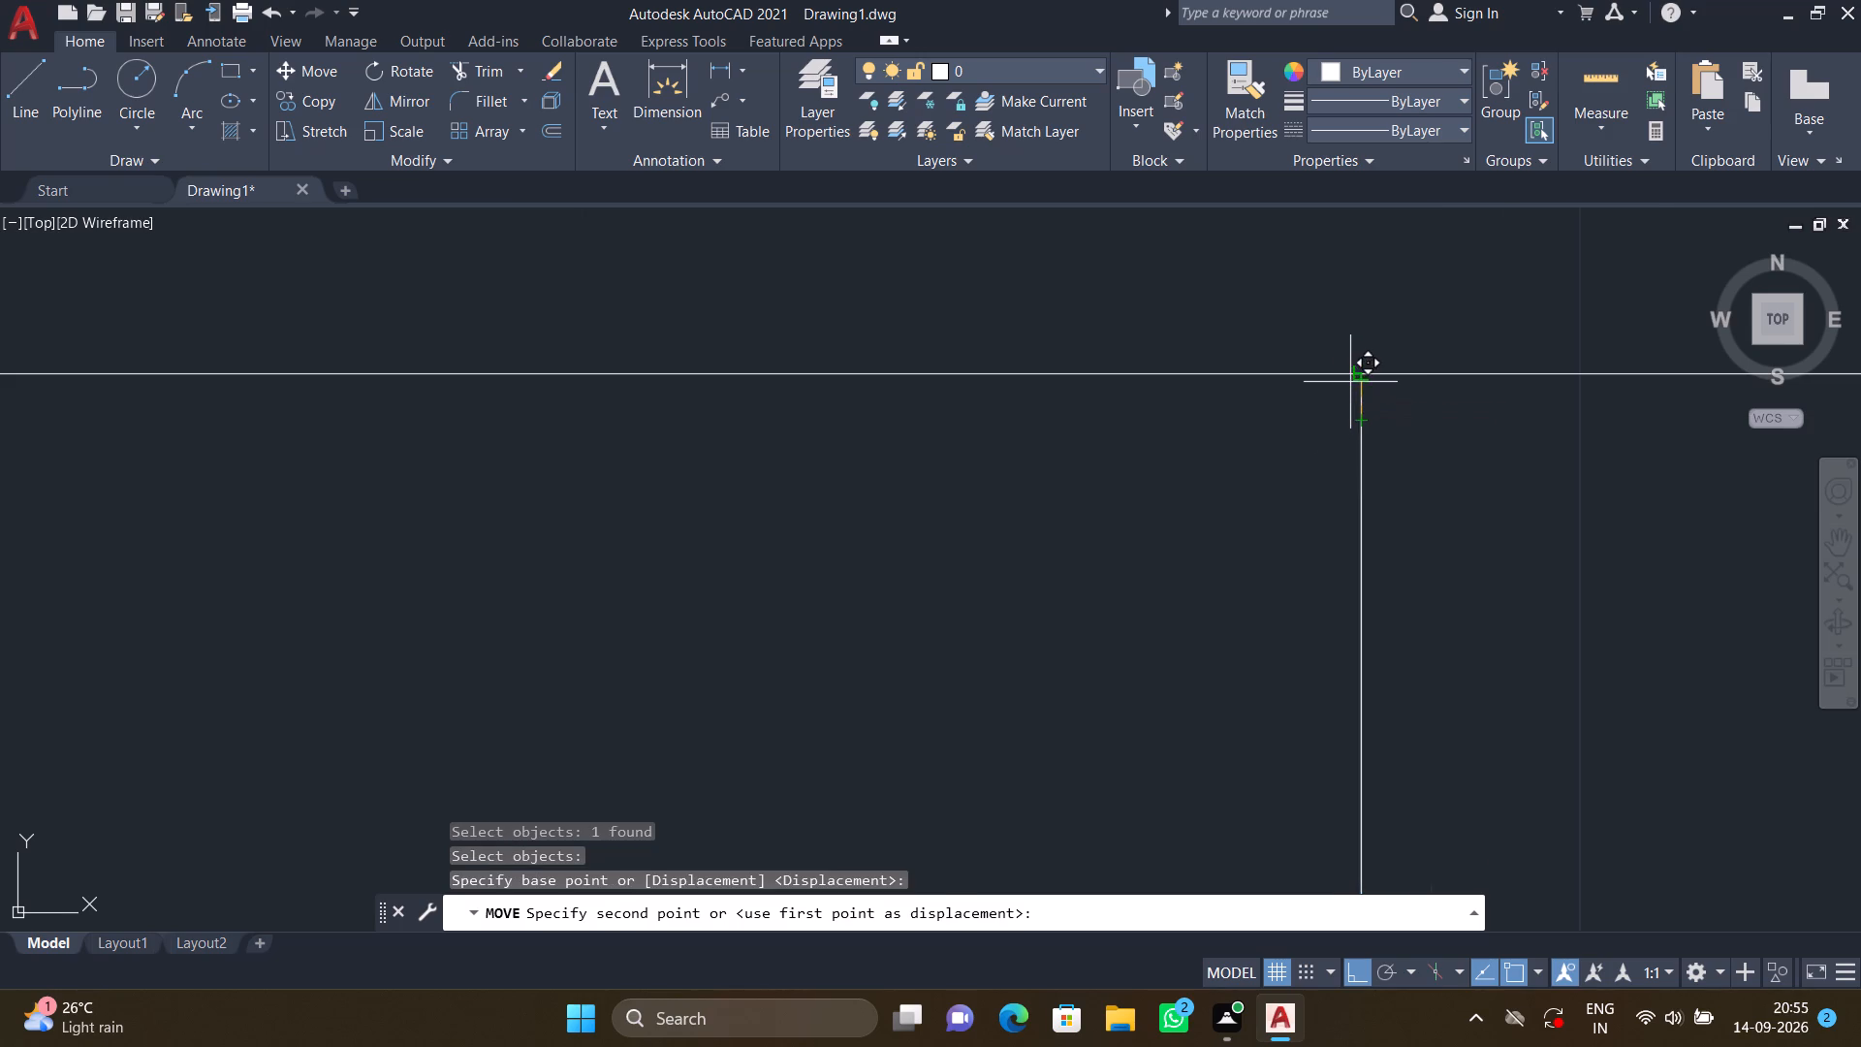
click(1359, 372)
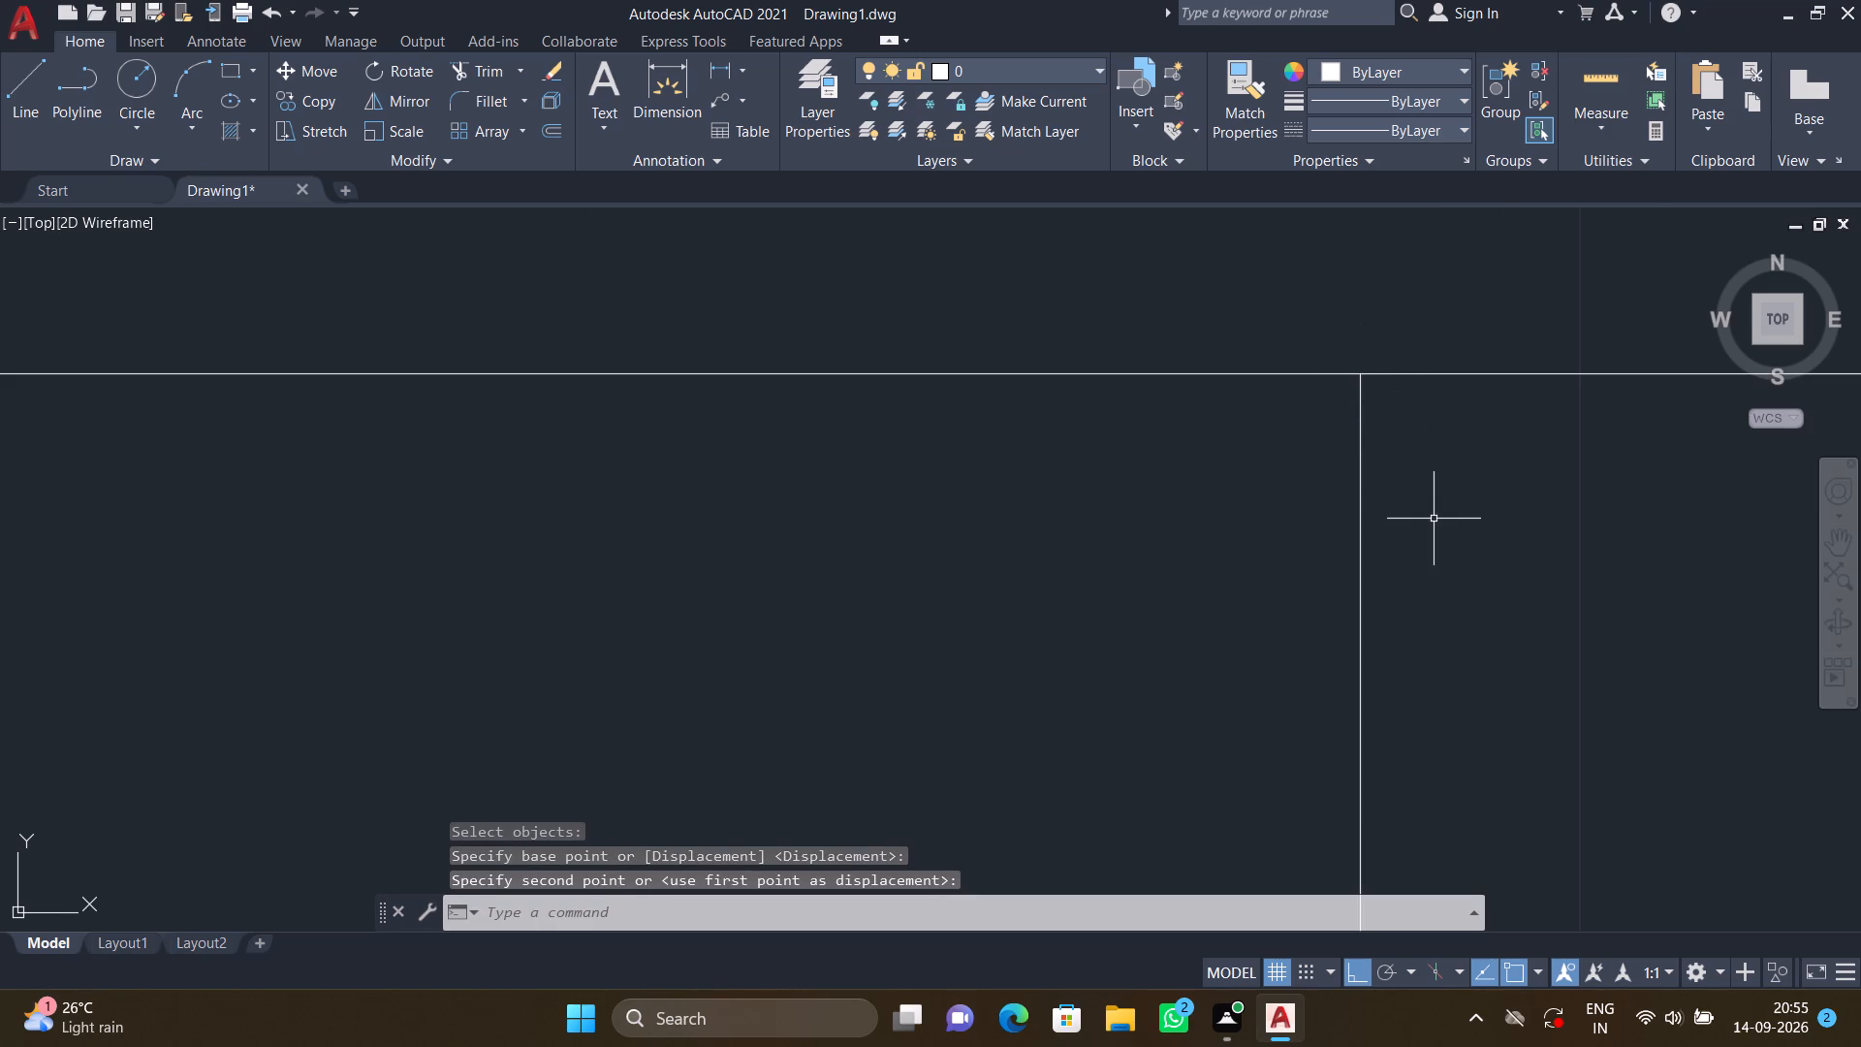
key(Return)
key(Escape)
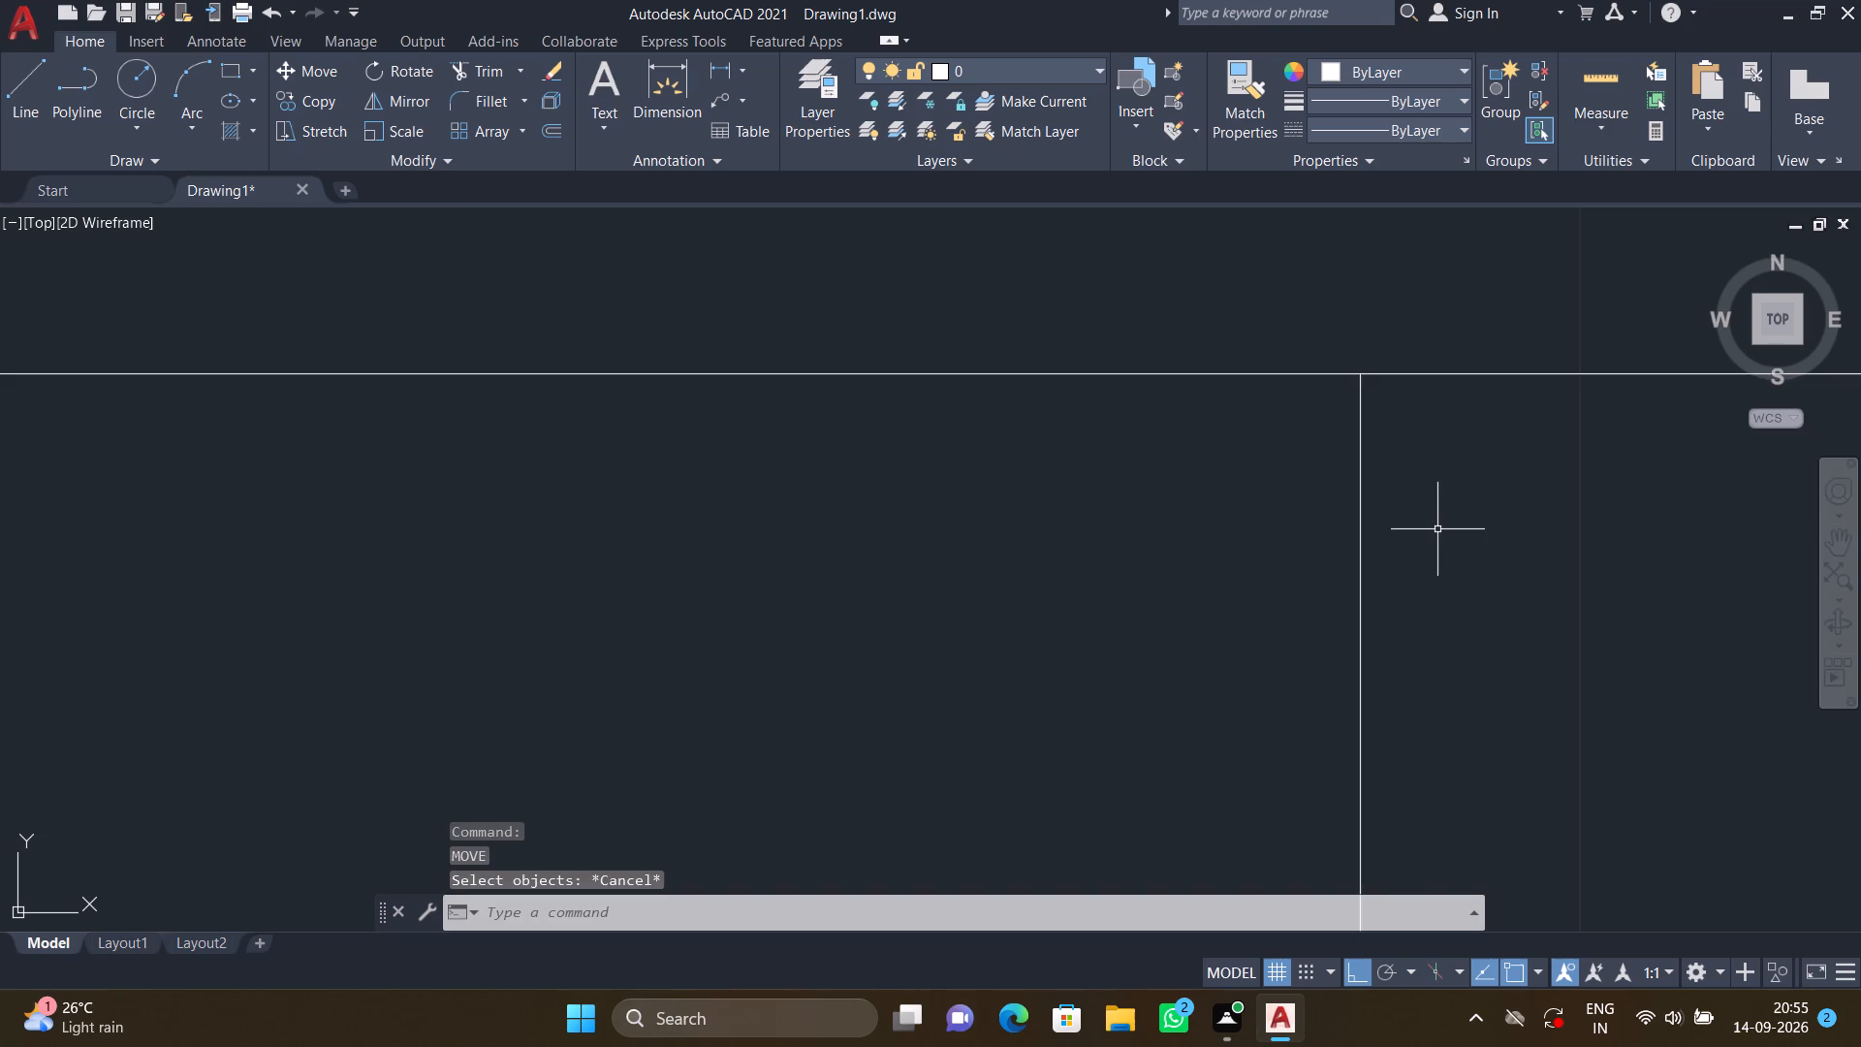
Examine the placed doors, the two small rooms below the stairs and the door blocks beside the plan.
scroll(1437, 529, down, 7)
scroll(1456, 653, down, 1)
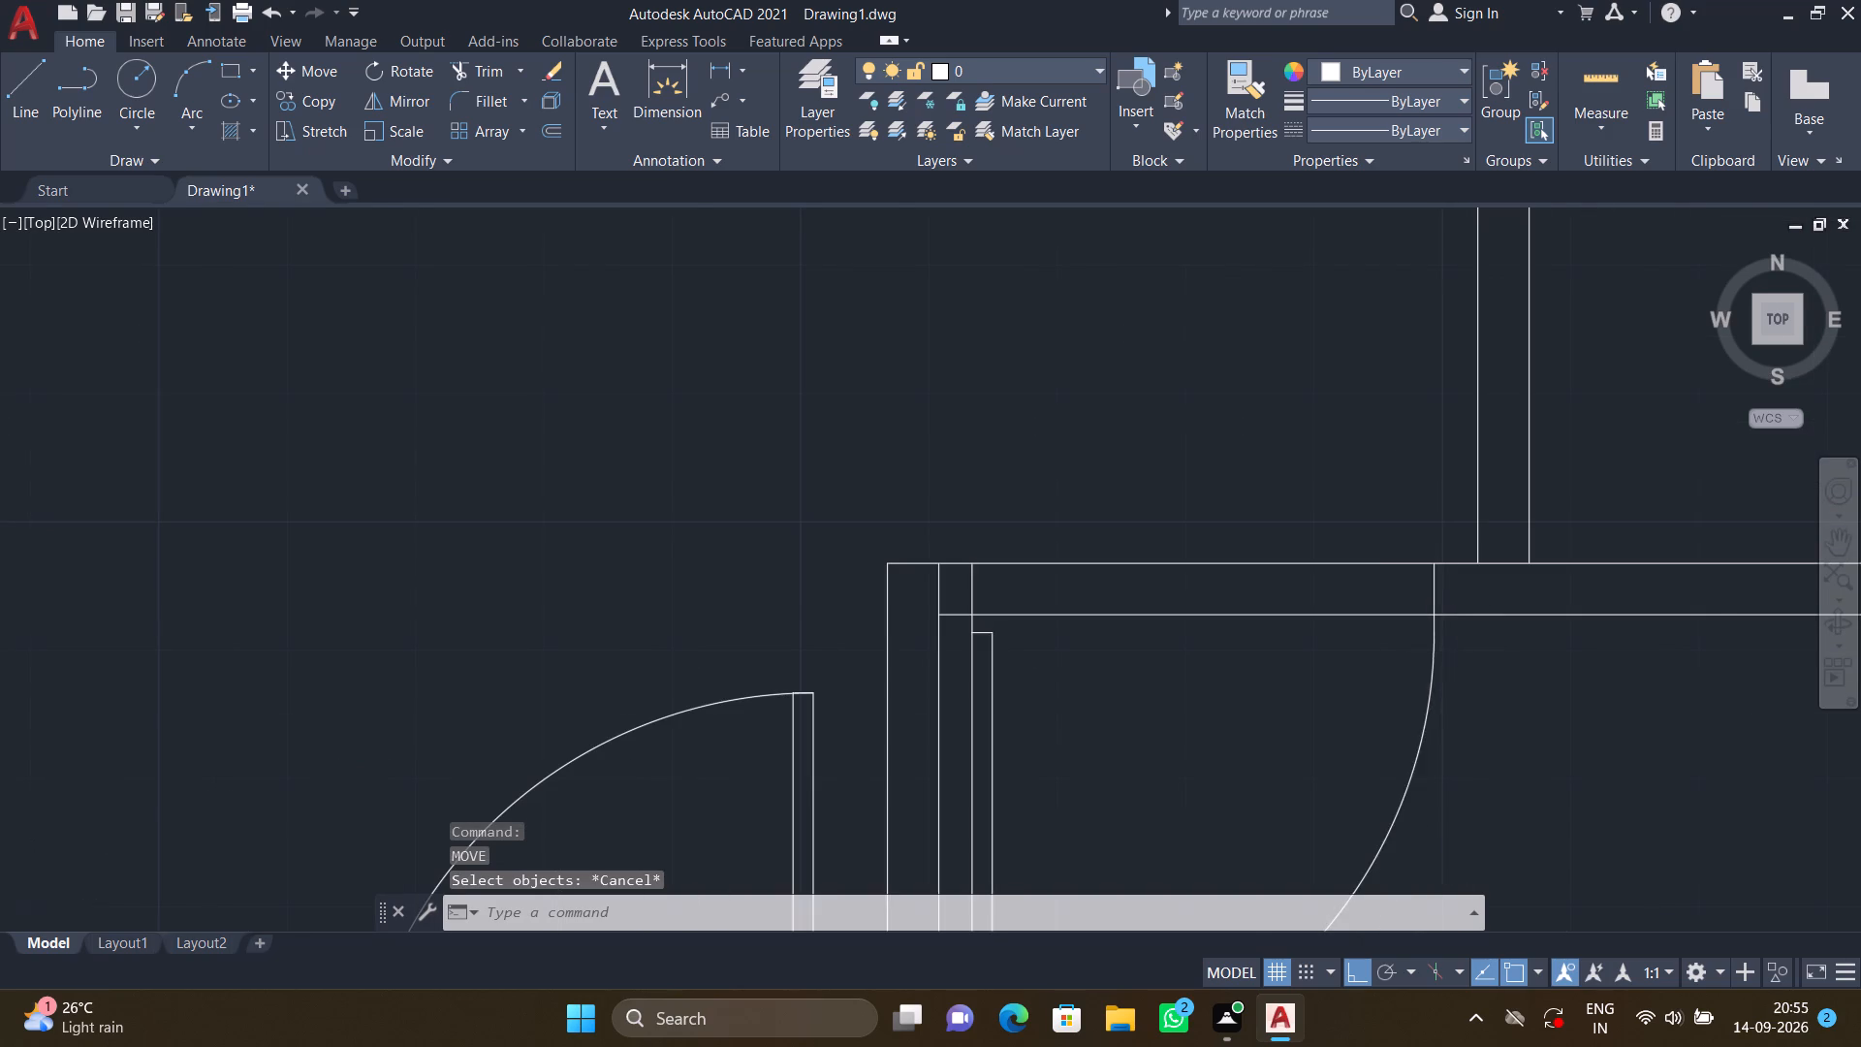
scroll(1456, 653, down, 1)
middle_drag(1504, 737, 1453, 606)
scroll(1504, 736, down, 1)
scroll(1453, 606, down, 1)
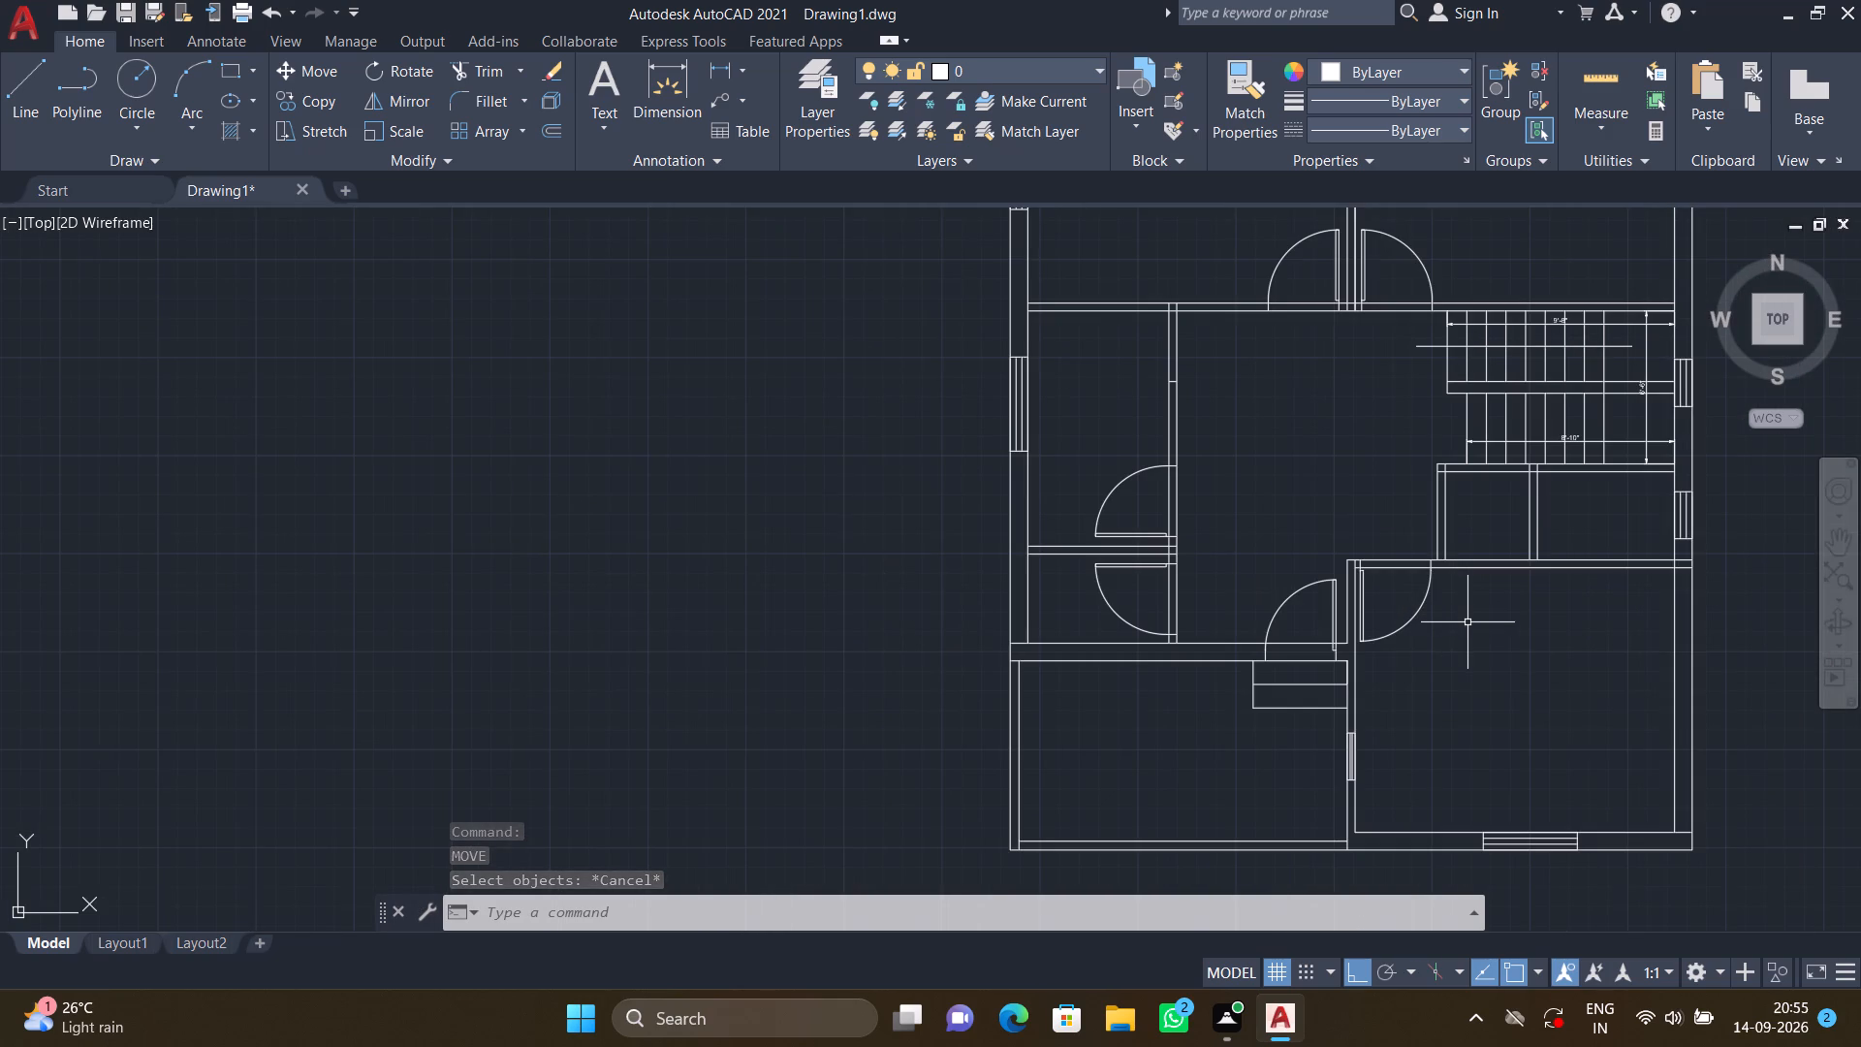
scroll(1478, 619, down, 1)
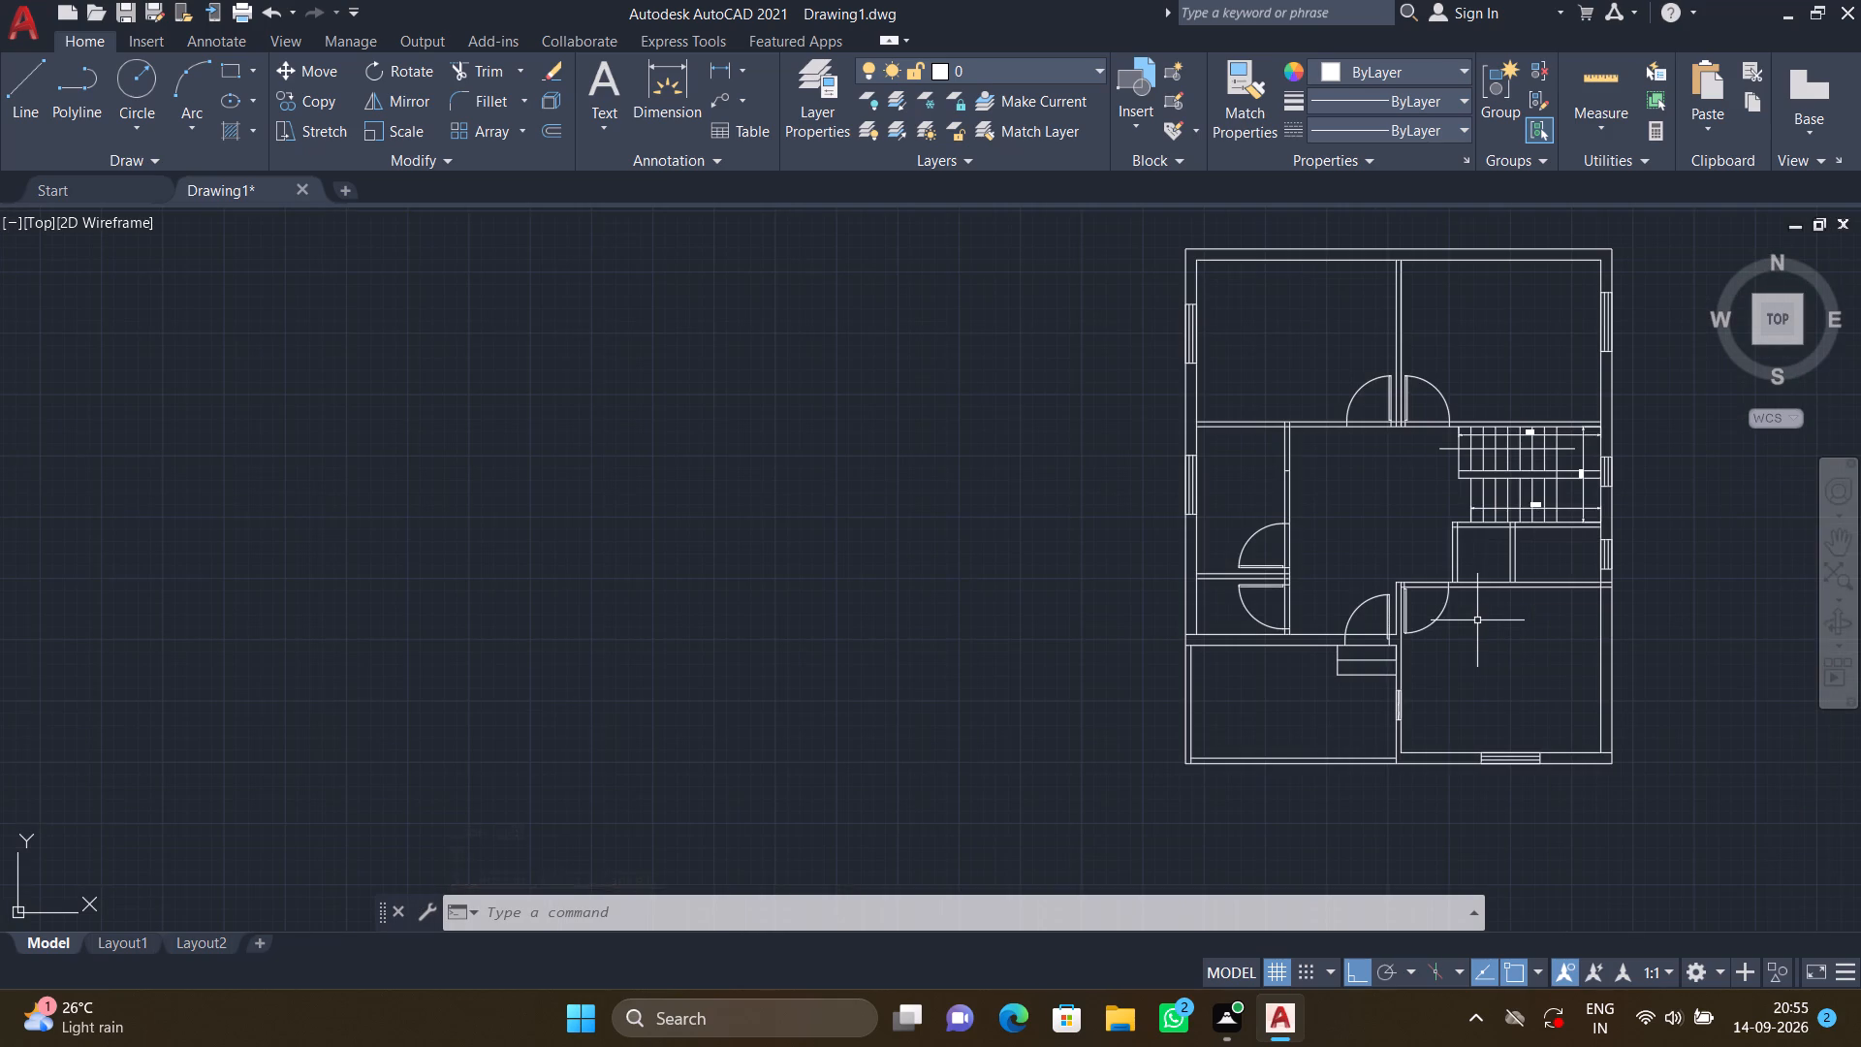
scroll(1477, 620, down, 1)
middle_drag(1472, 618, 1208, 491)
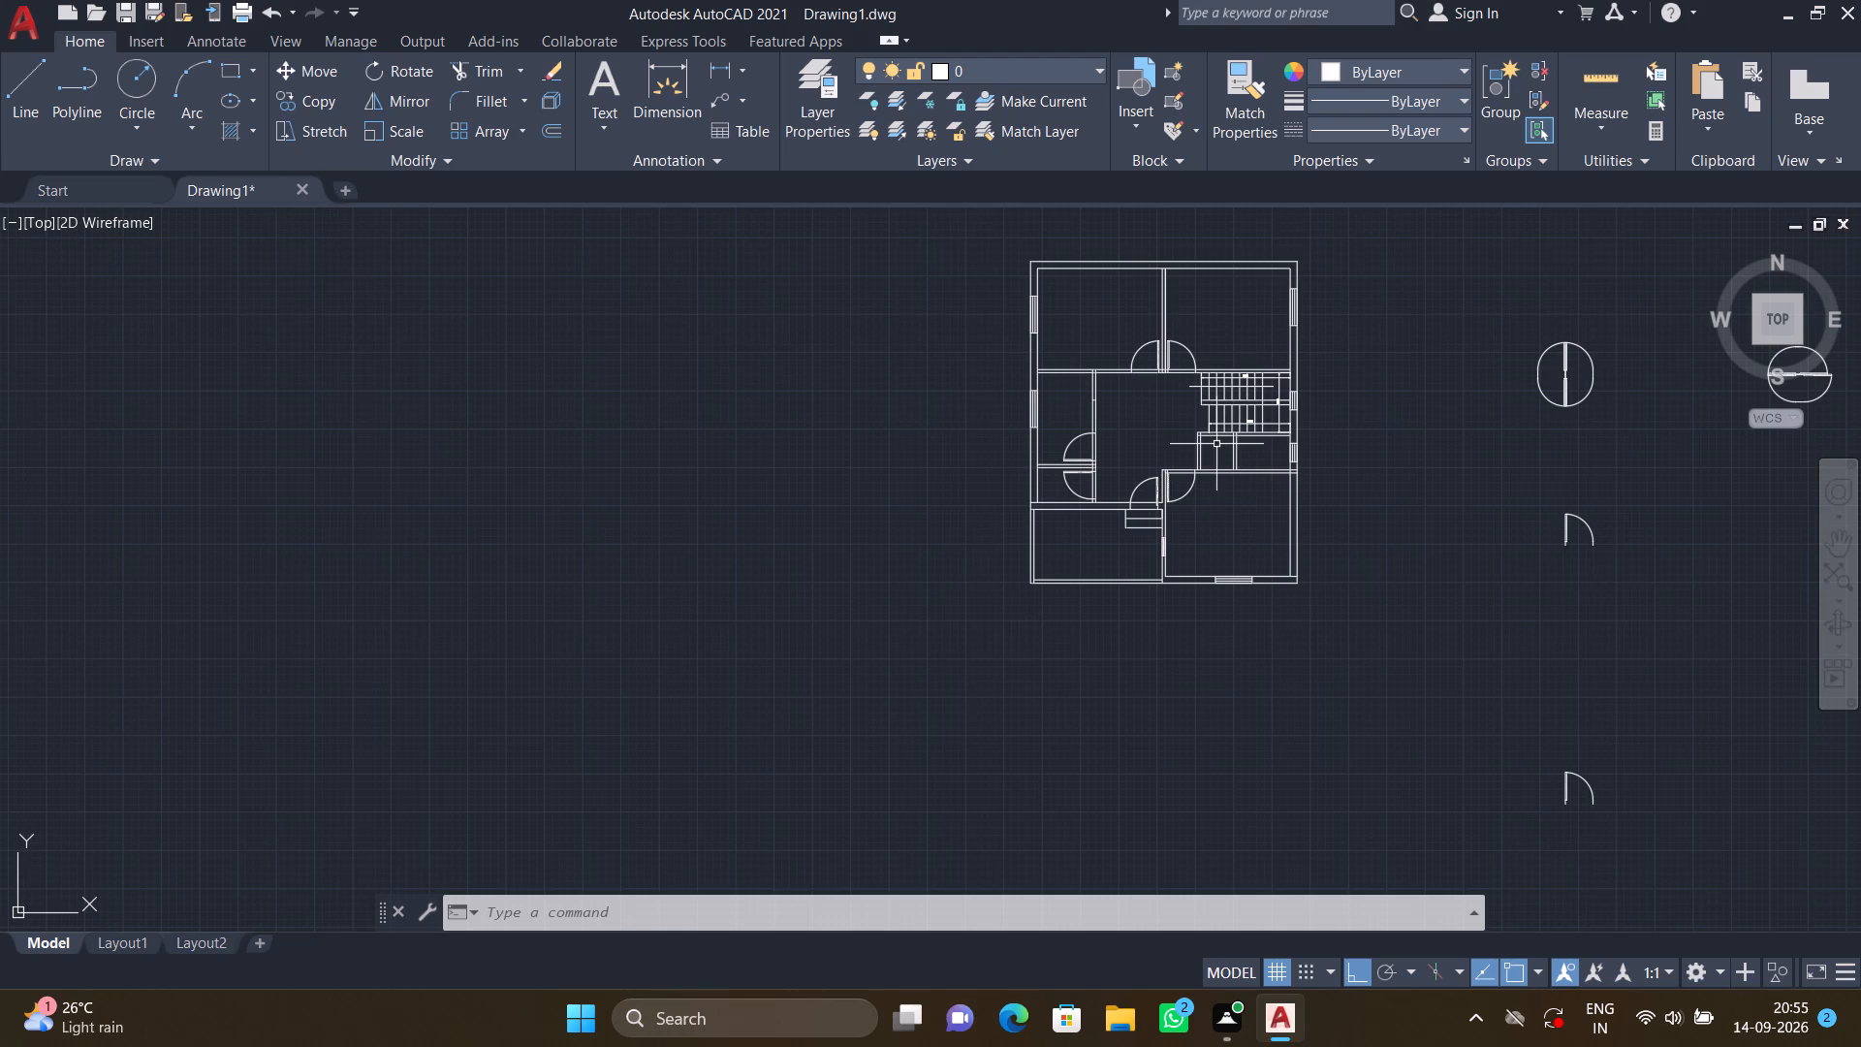
scroll(1213, 441, up, 4)
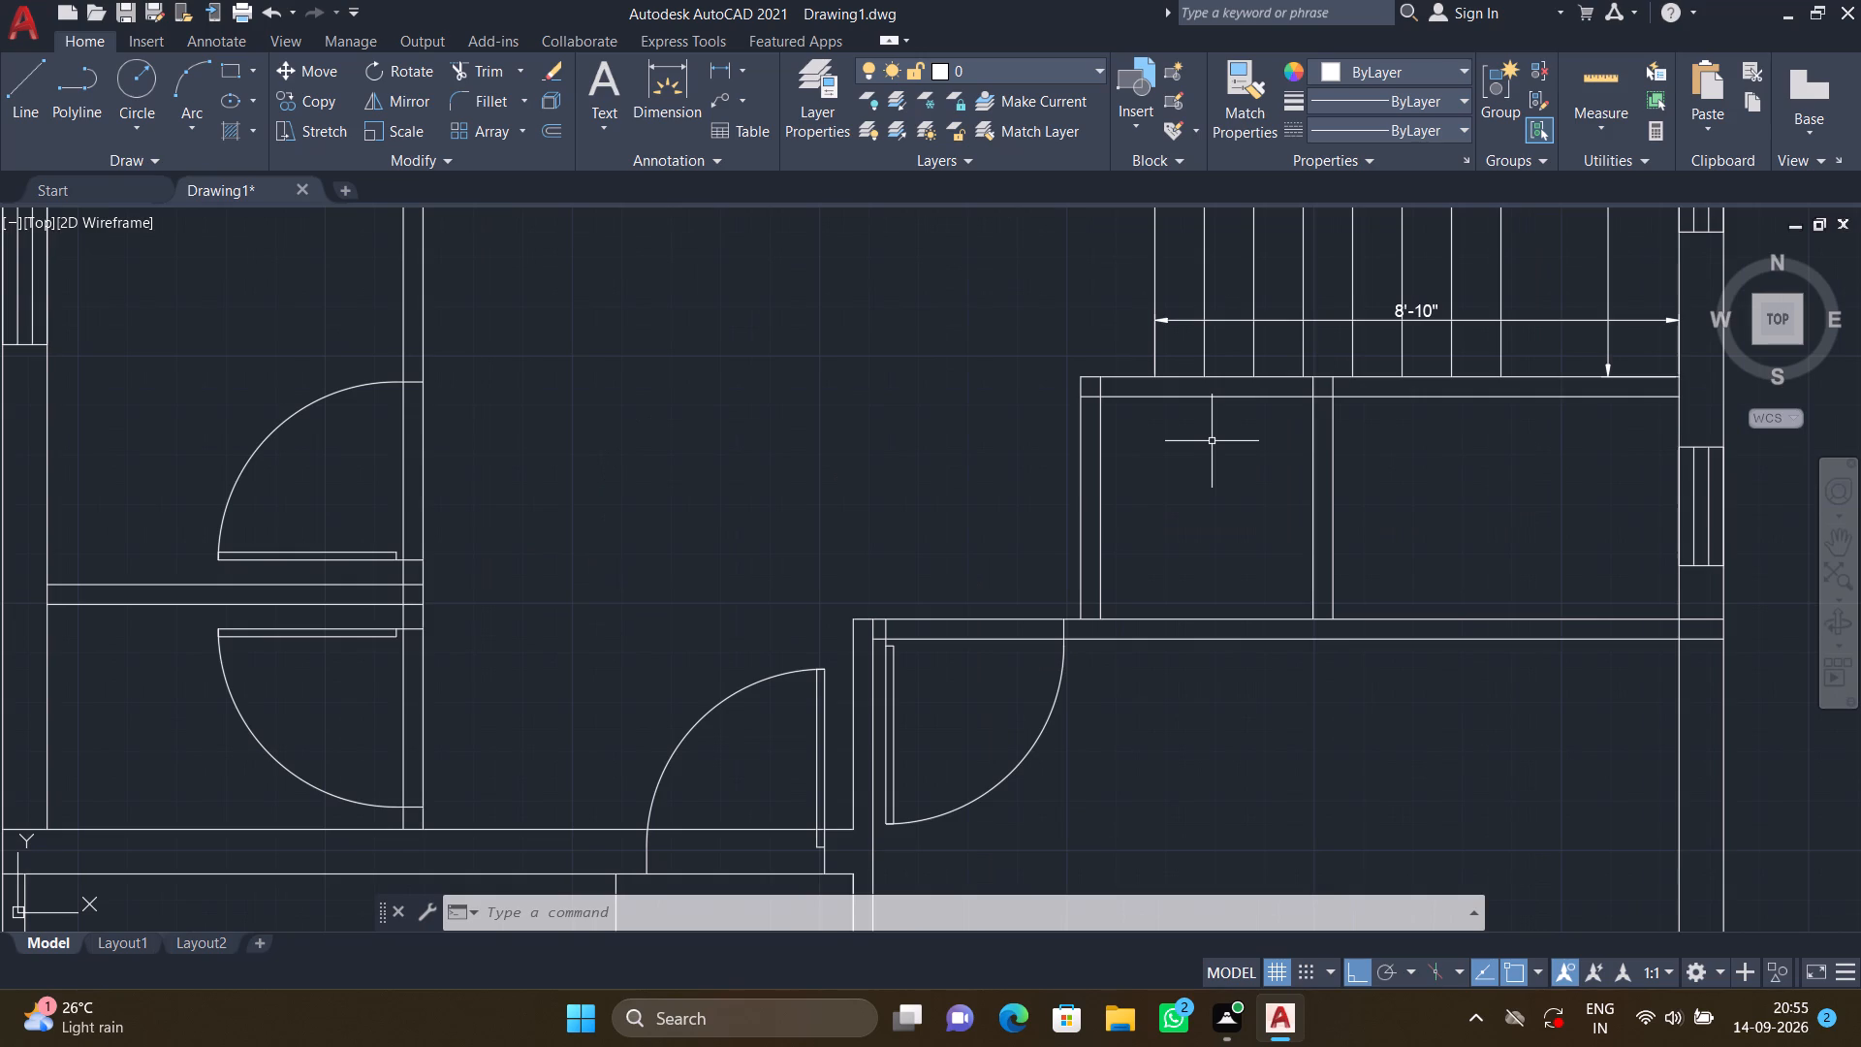
scroll(1212, 442, down, 1)
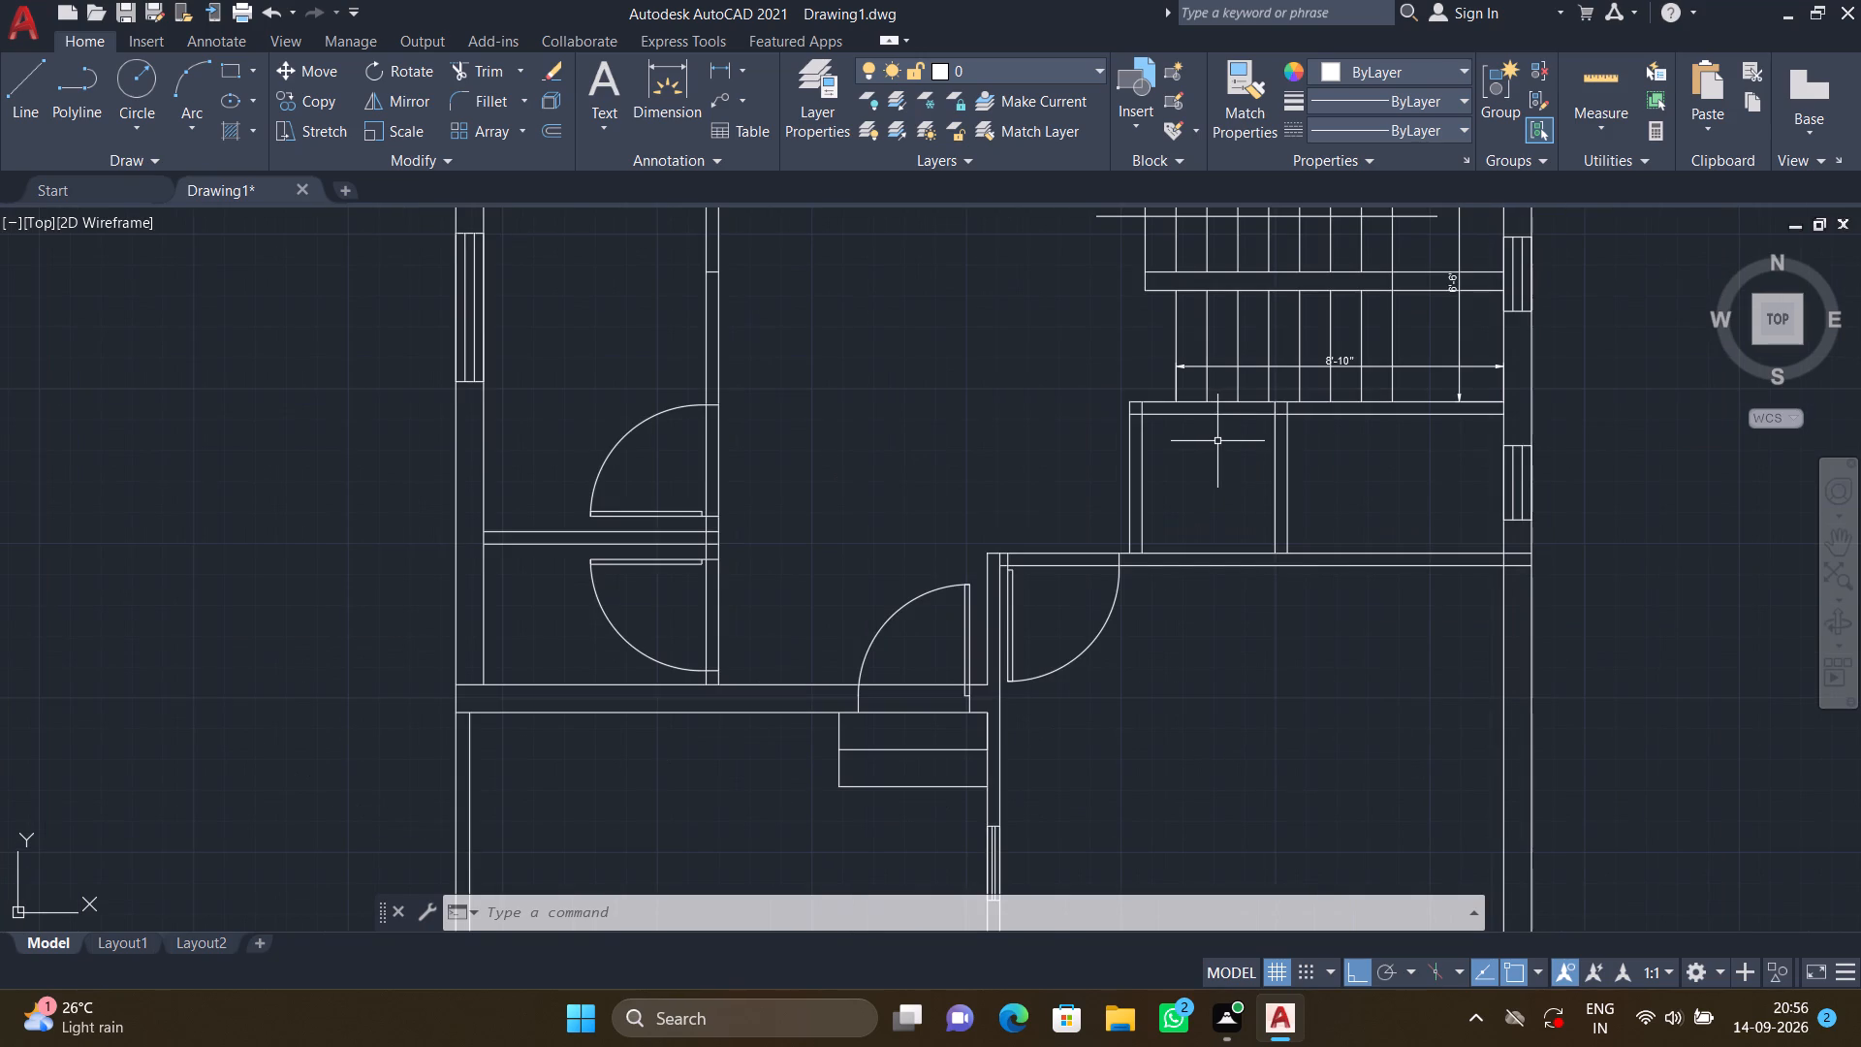
scroll(1277, 442, down, 1)
middle_drag(1275, 442, 1155, 422)
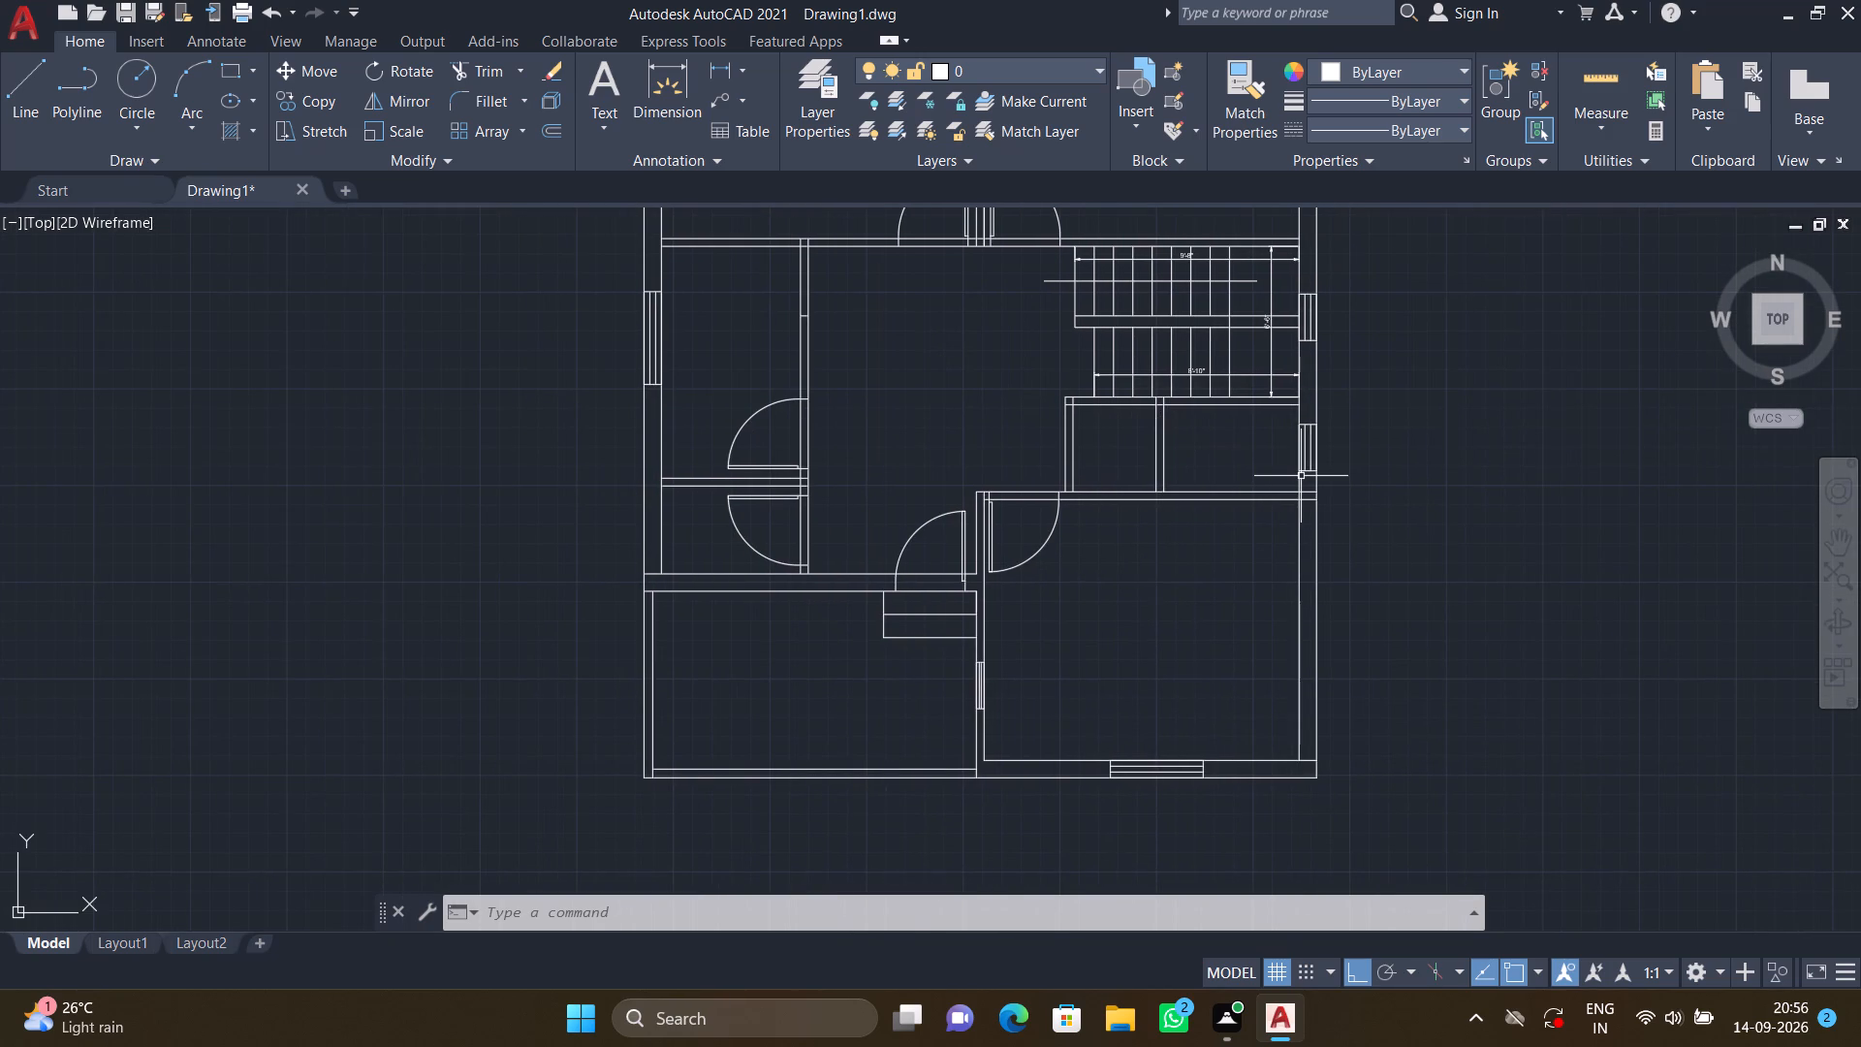
middle_drag(1336, 499, 1118, 459)
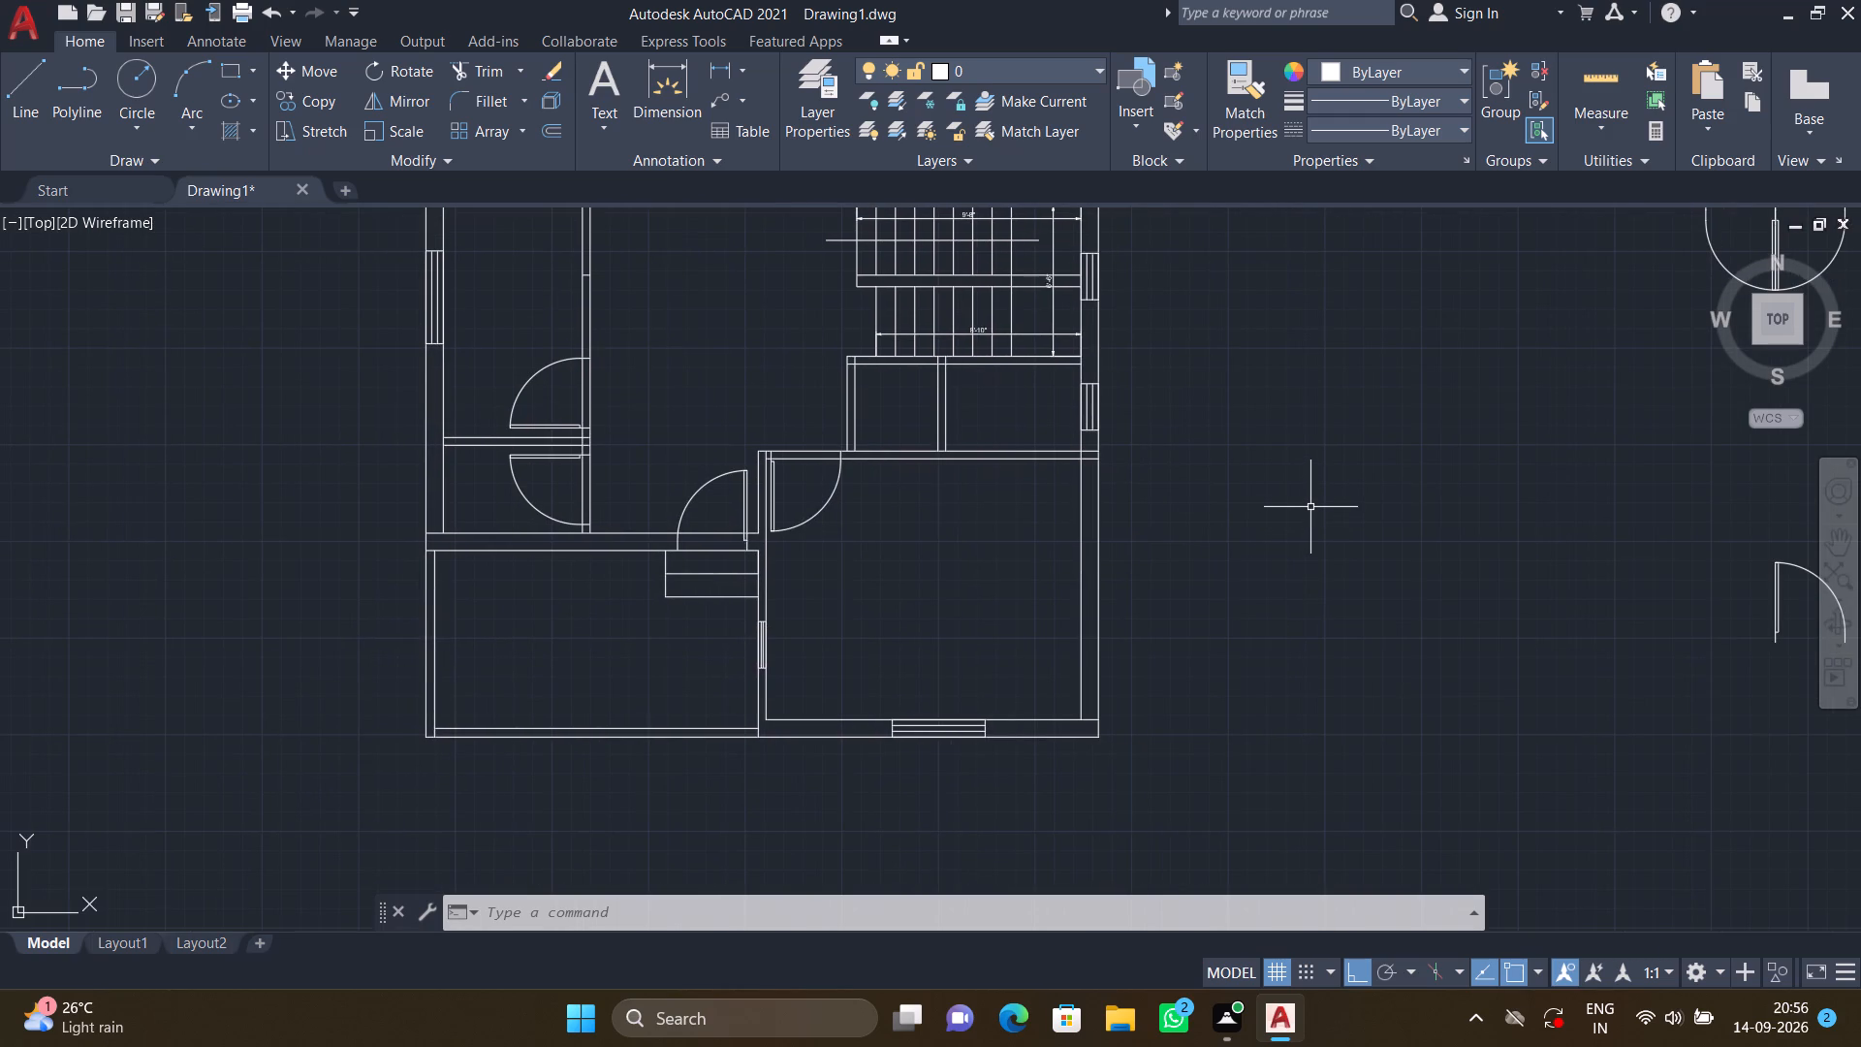
middle_drag(1310, 503, 1127, 544)
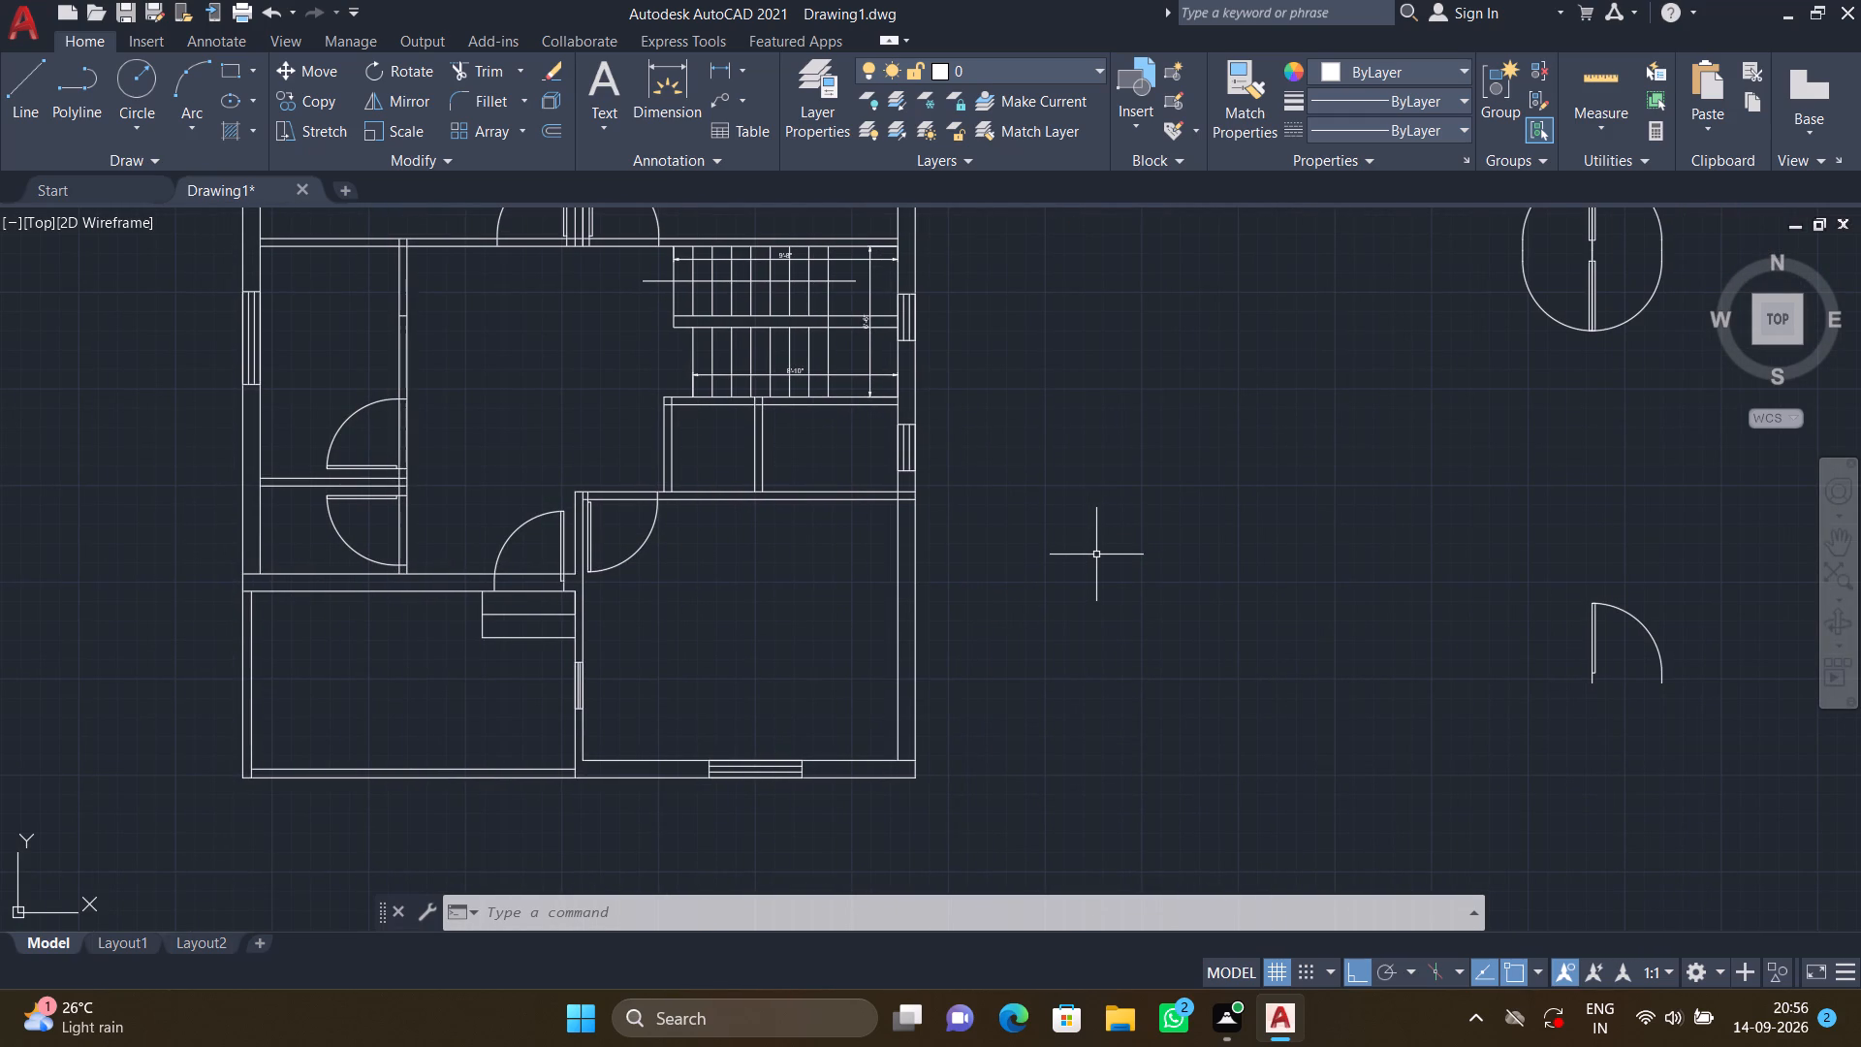
scroll(1157, 527, down, 1)
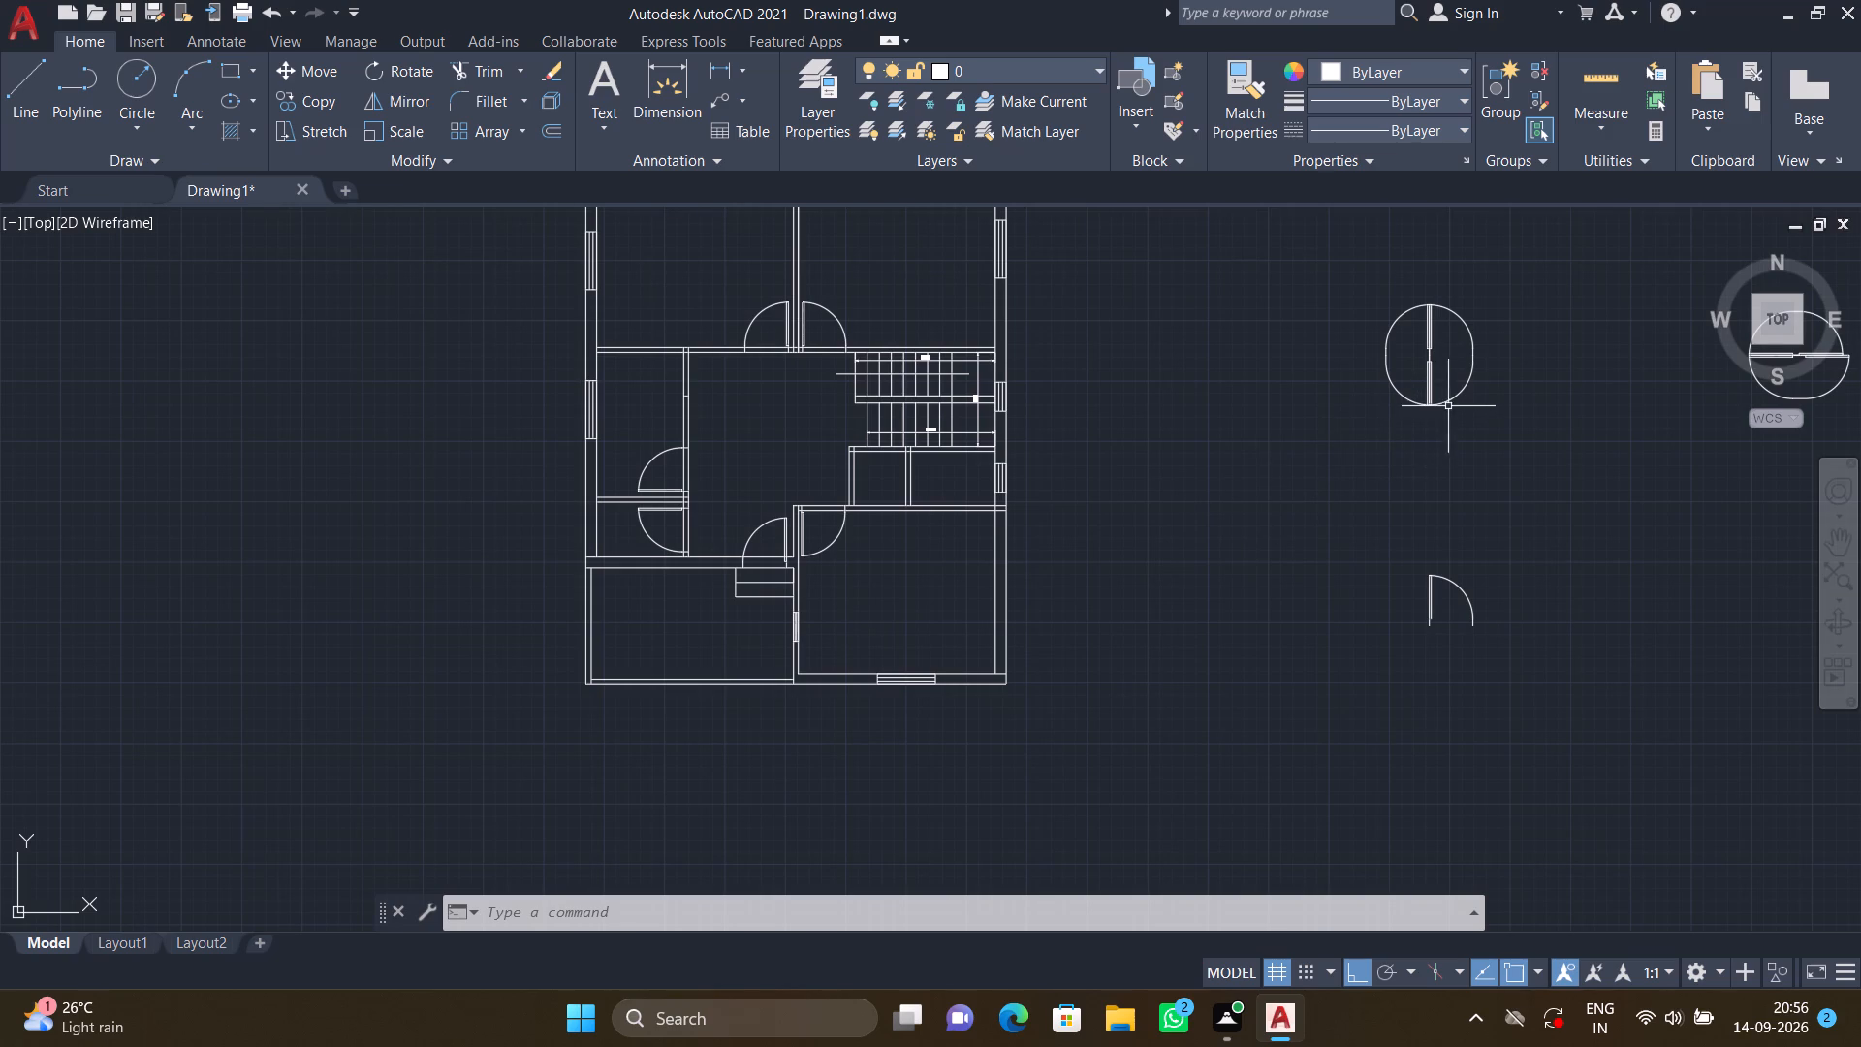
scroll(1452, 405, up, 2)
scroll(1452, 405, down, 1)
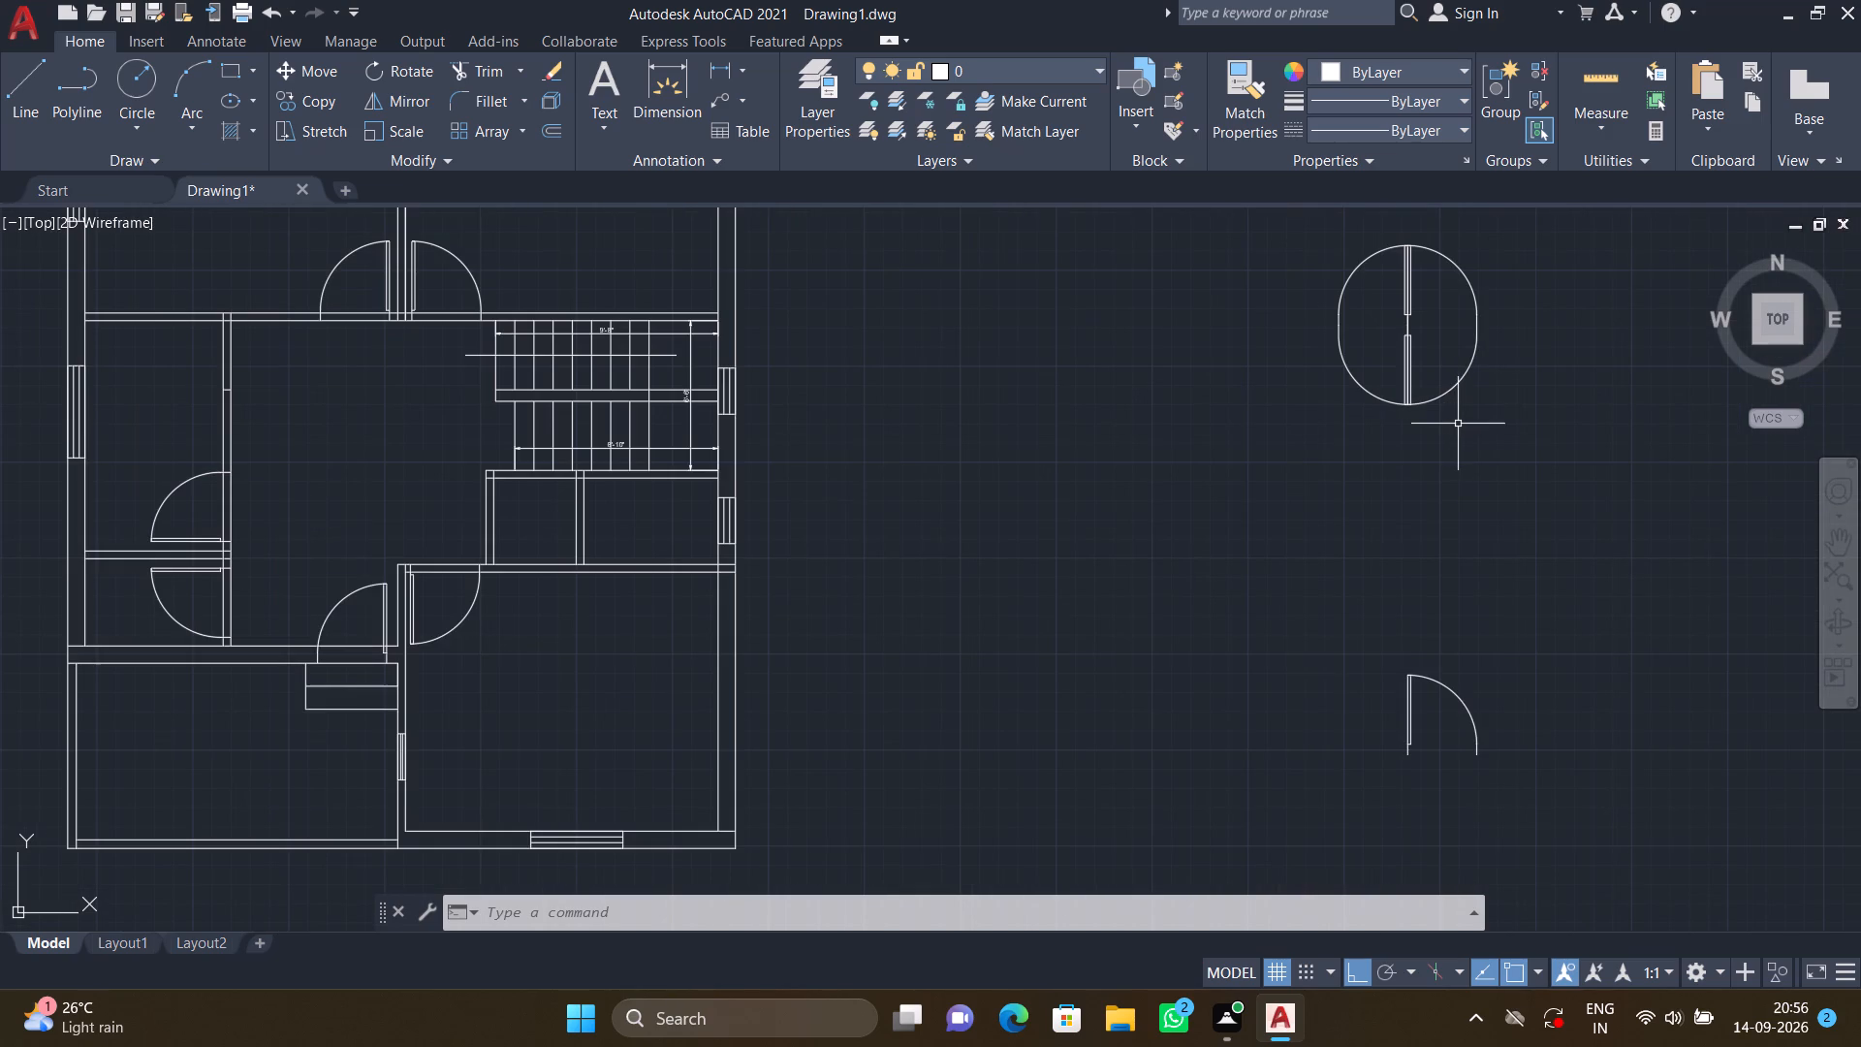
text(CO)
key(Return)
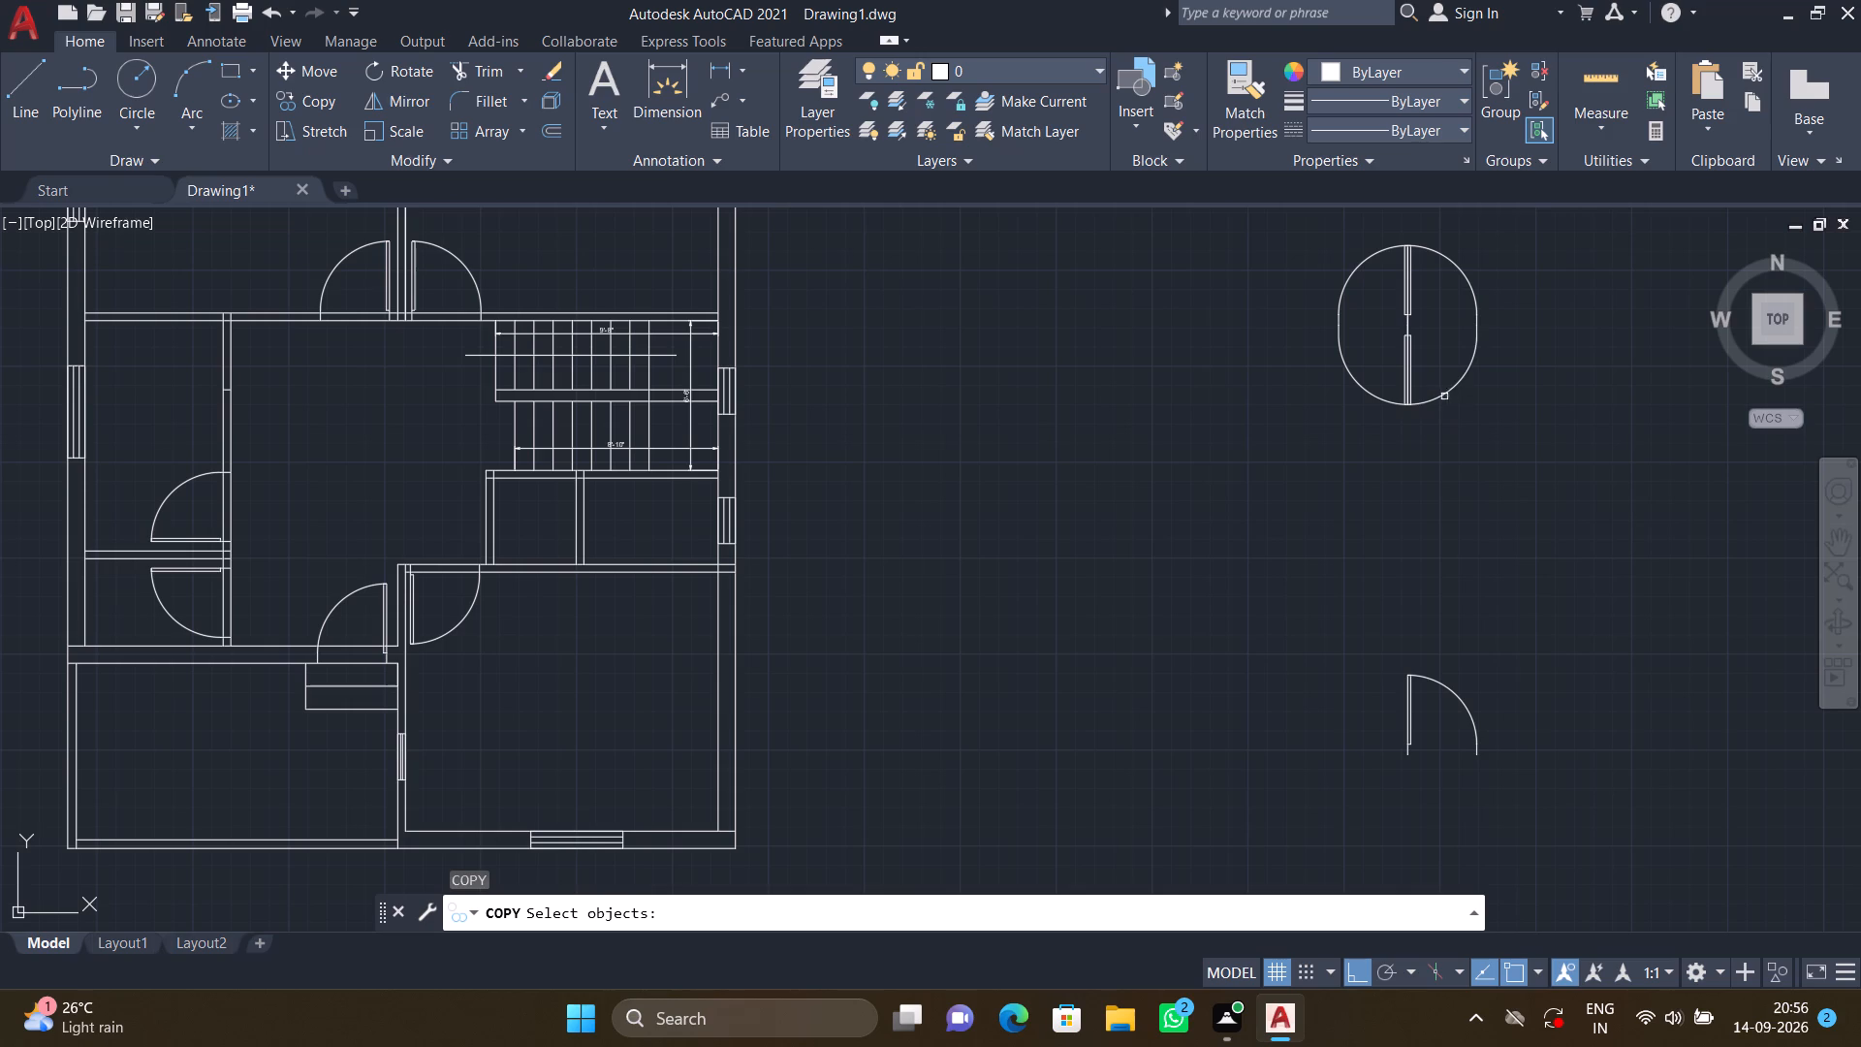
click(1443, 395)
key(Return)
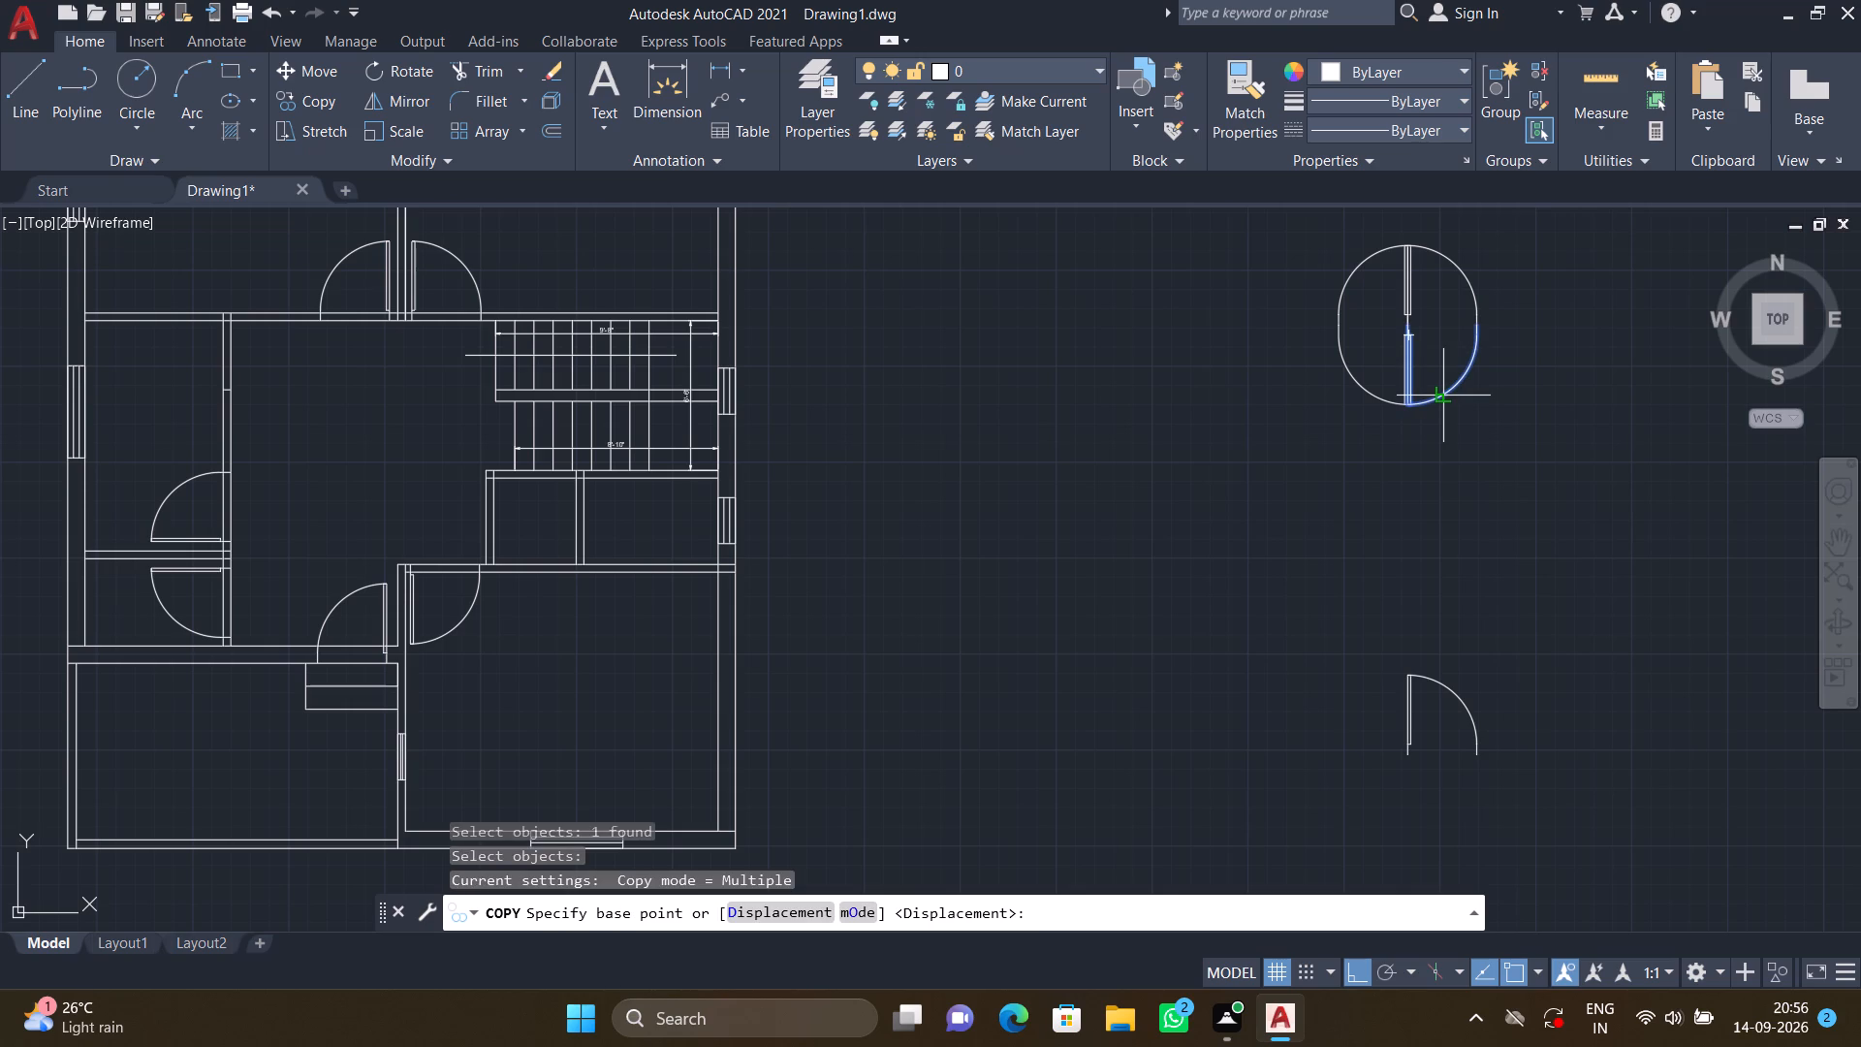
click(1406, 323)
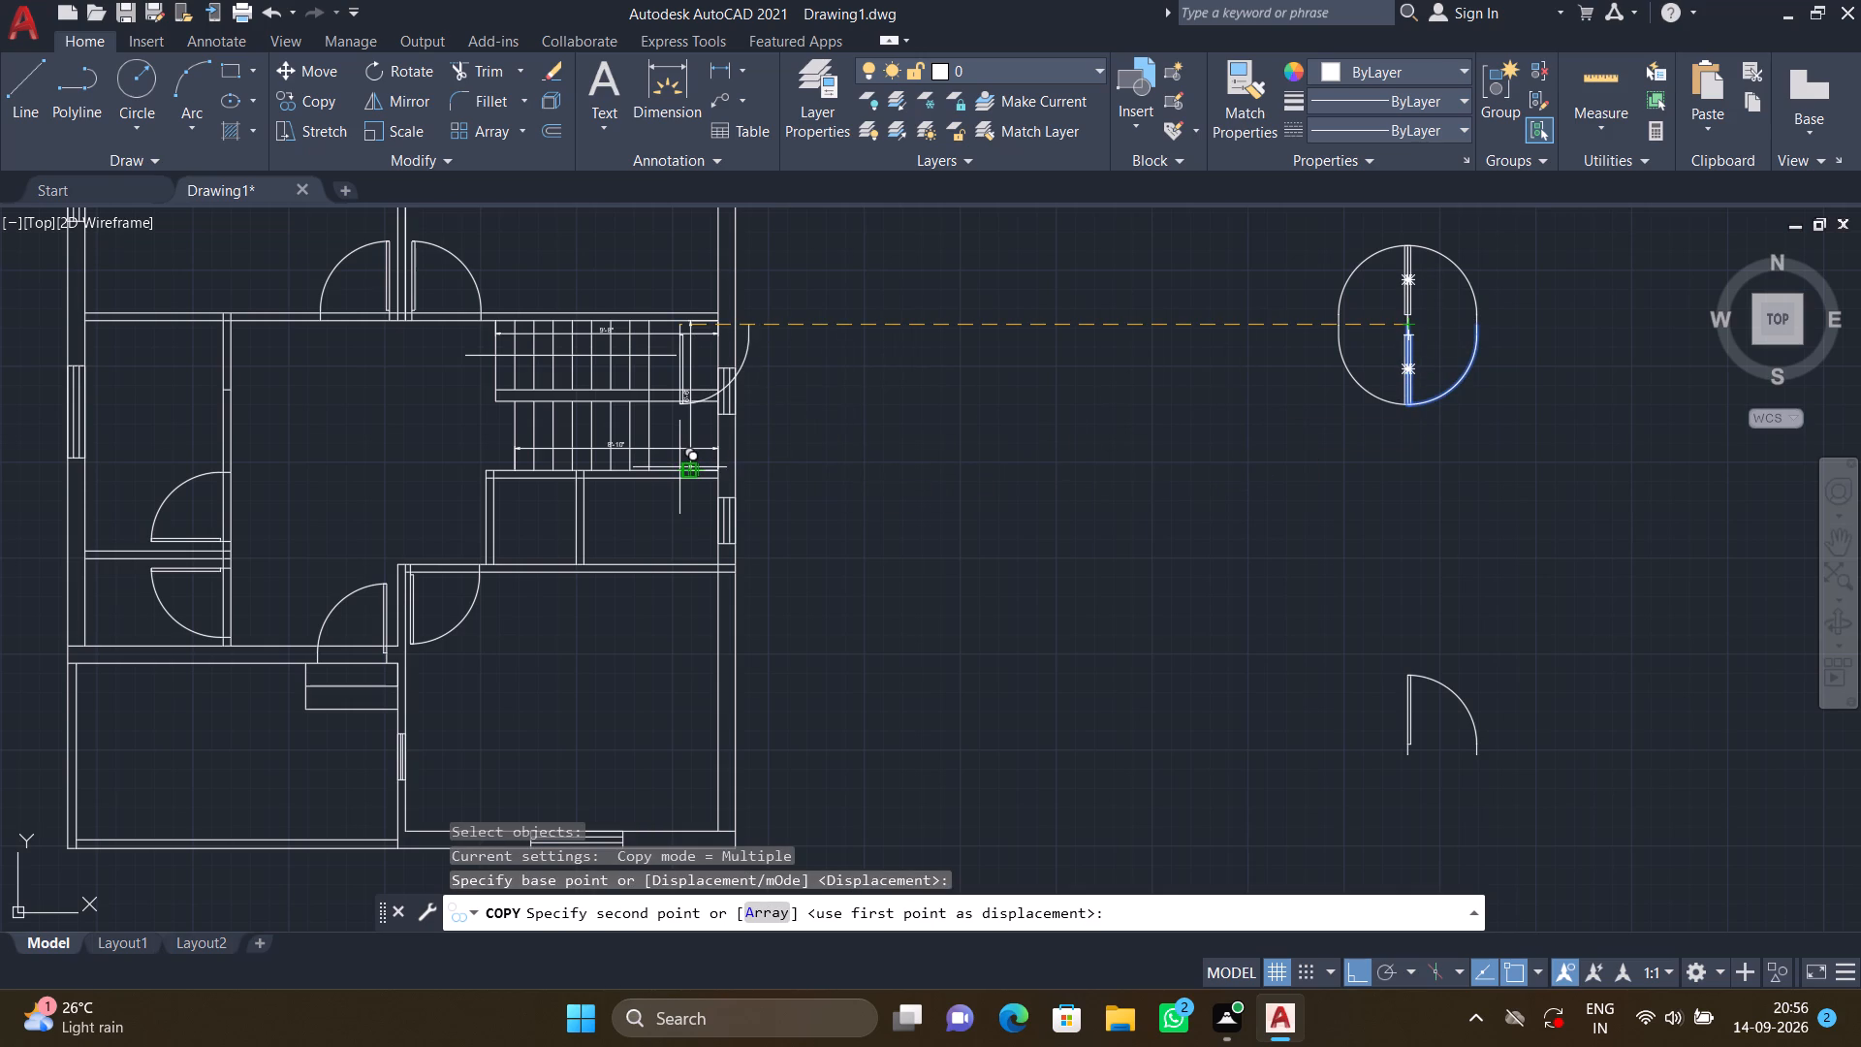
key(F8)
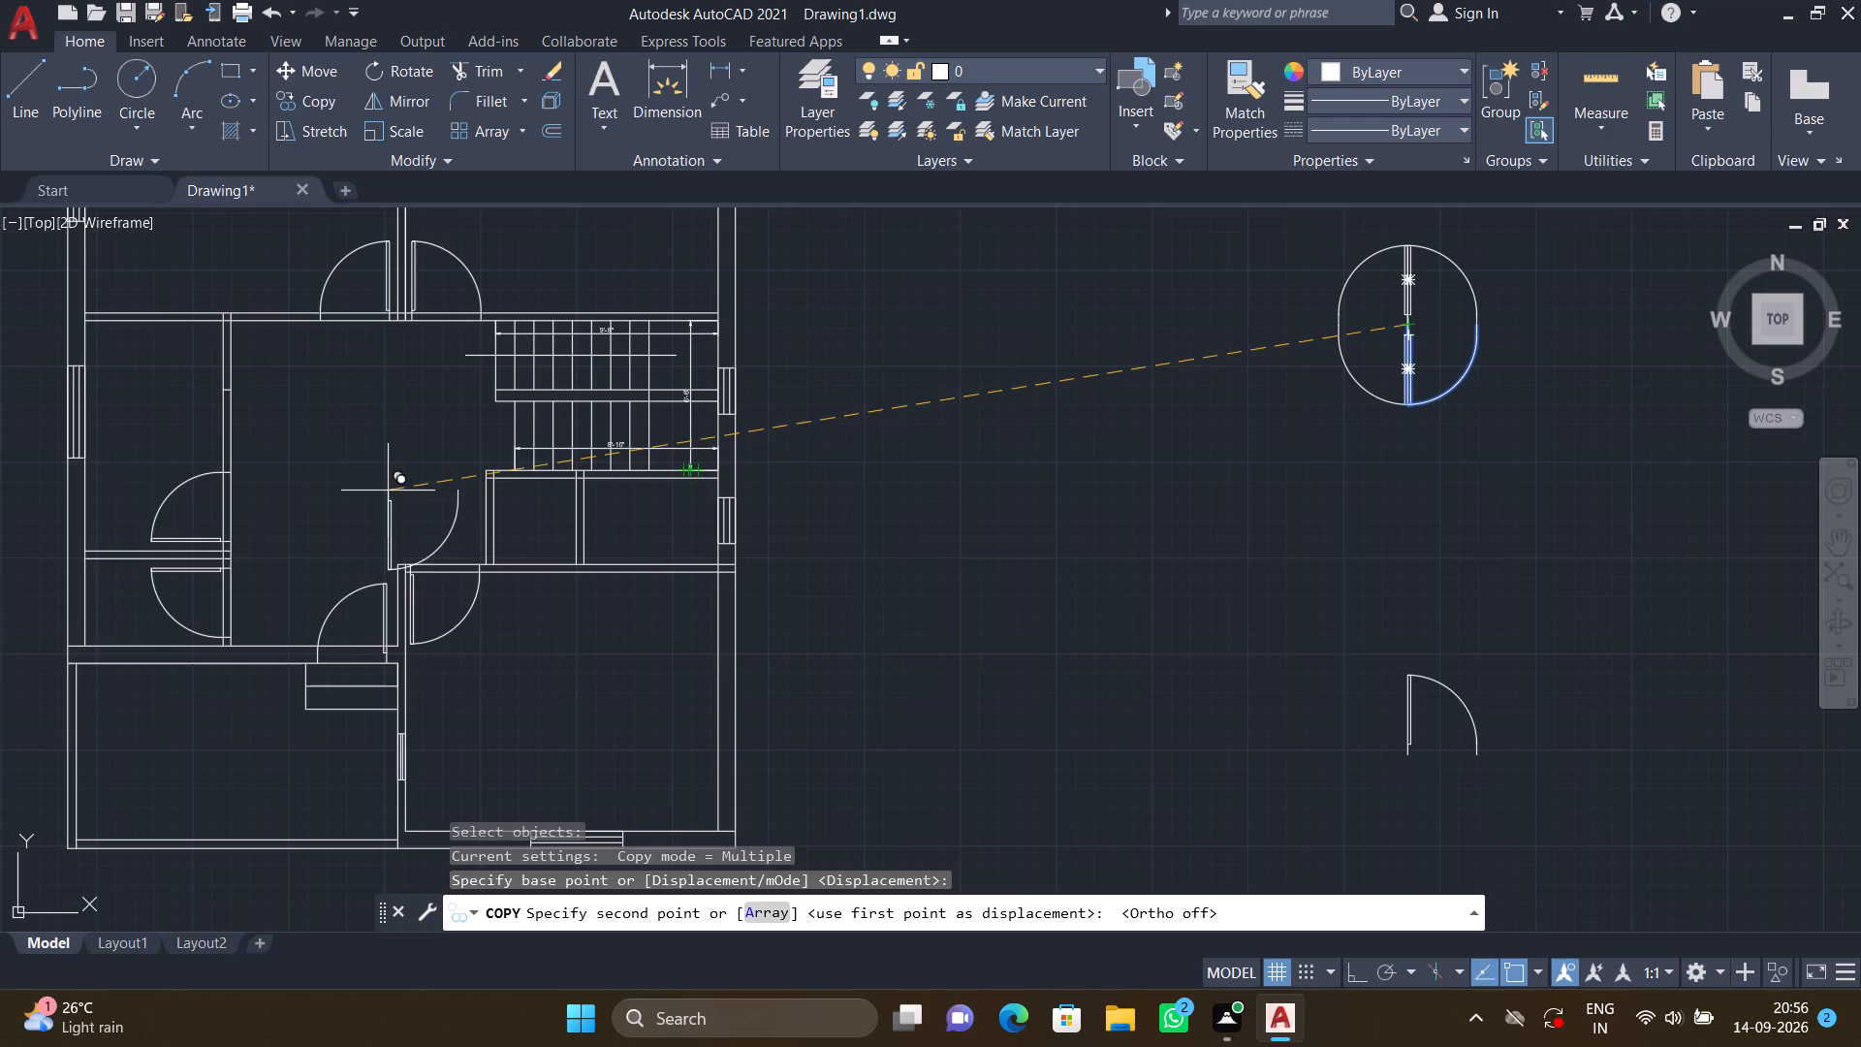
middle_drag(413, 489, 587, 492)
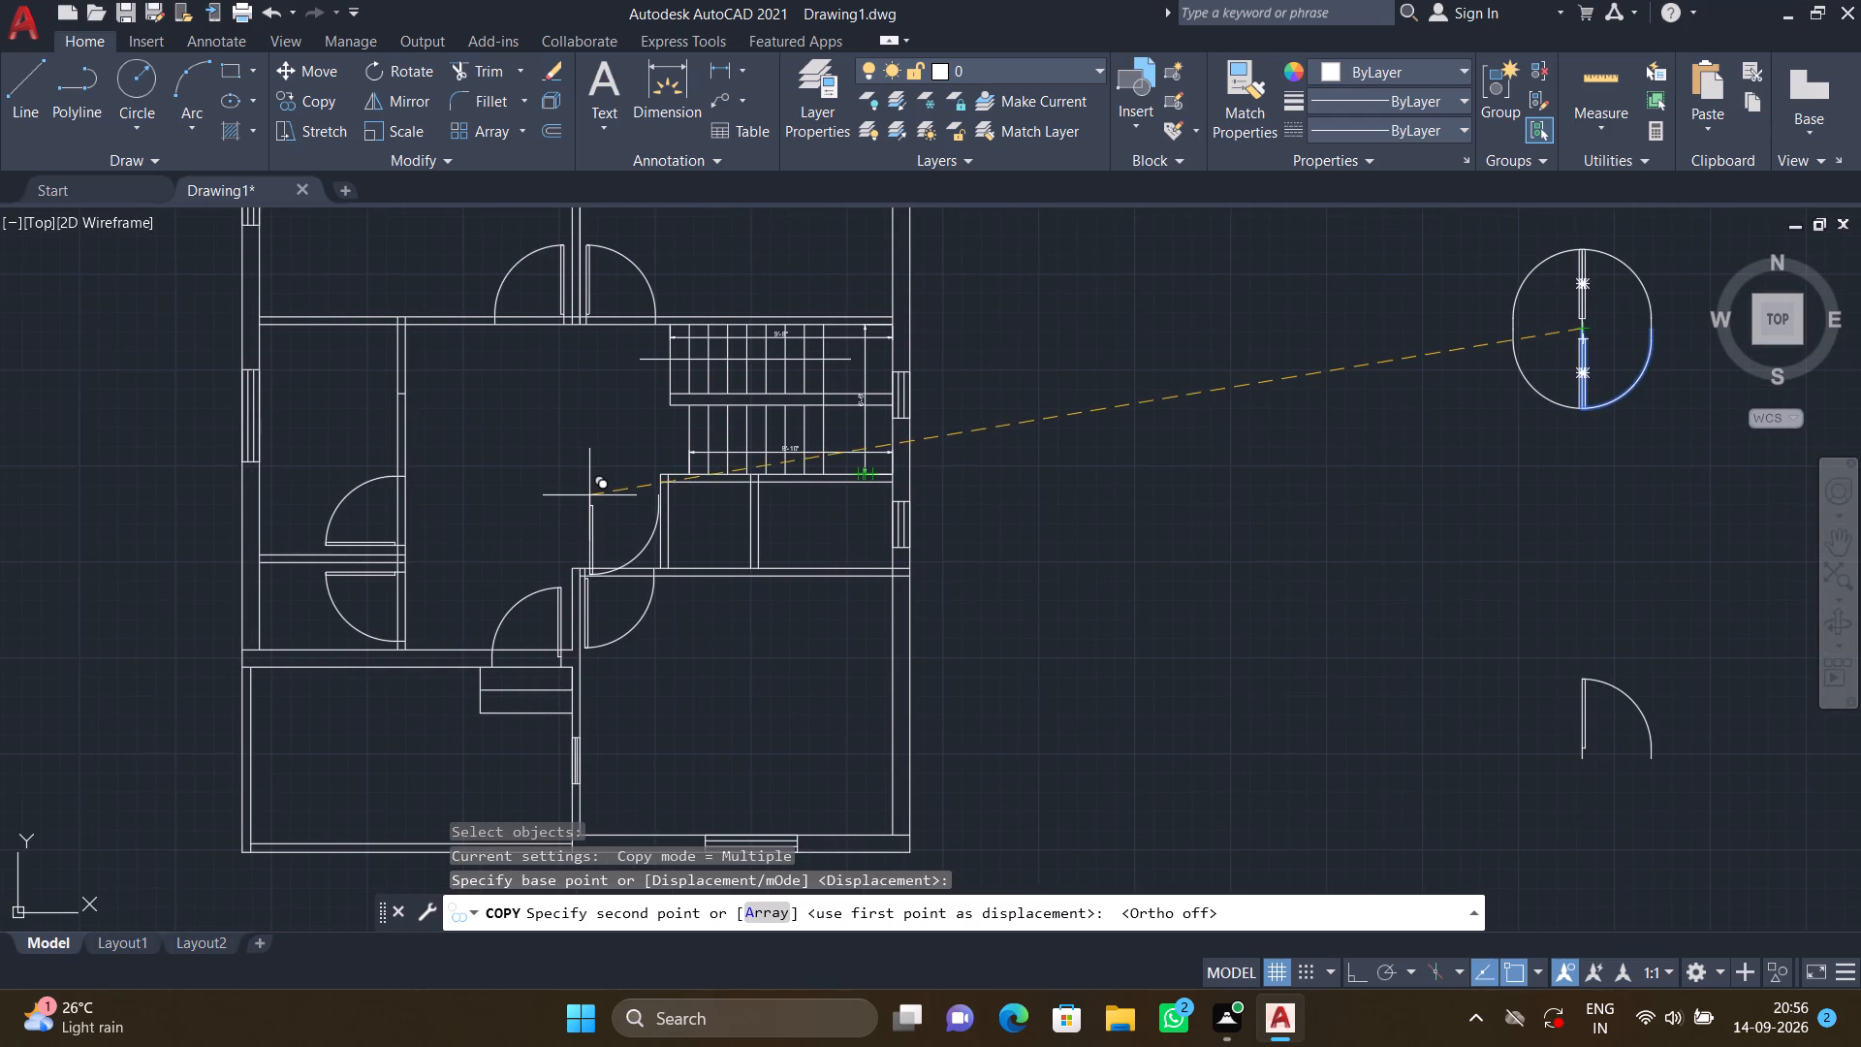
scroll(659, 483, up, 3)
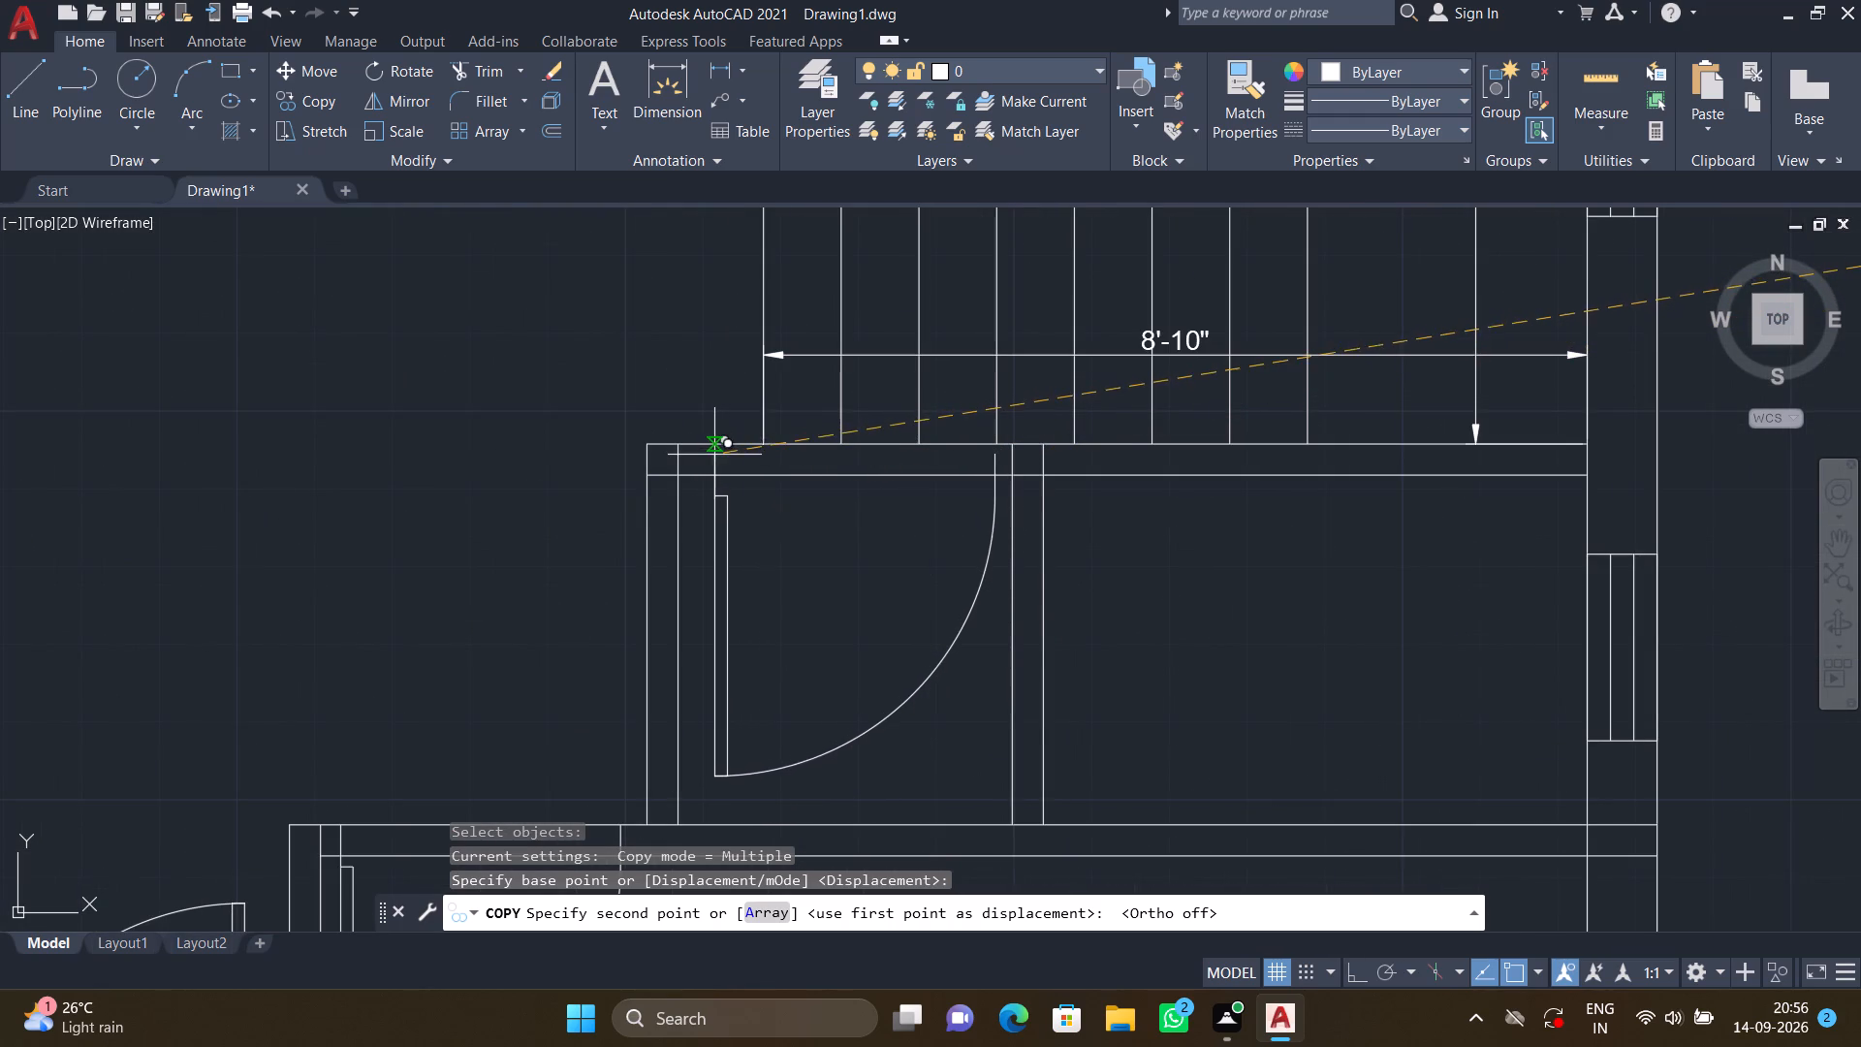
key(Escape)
With ortho off, copy the lower-right door of the vertical four-door group into the empty space east of the plan.
scroll(797, 471, down, 4)
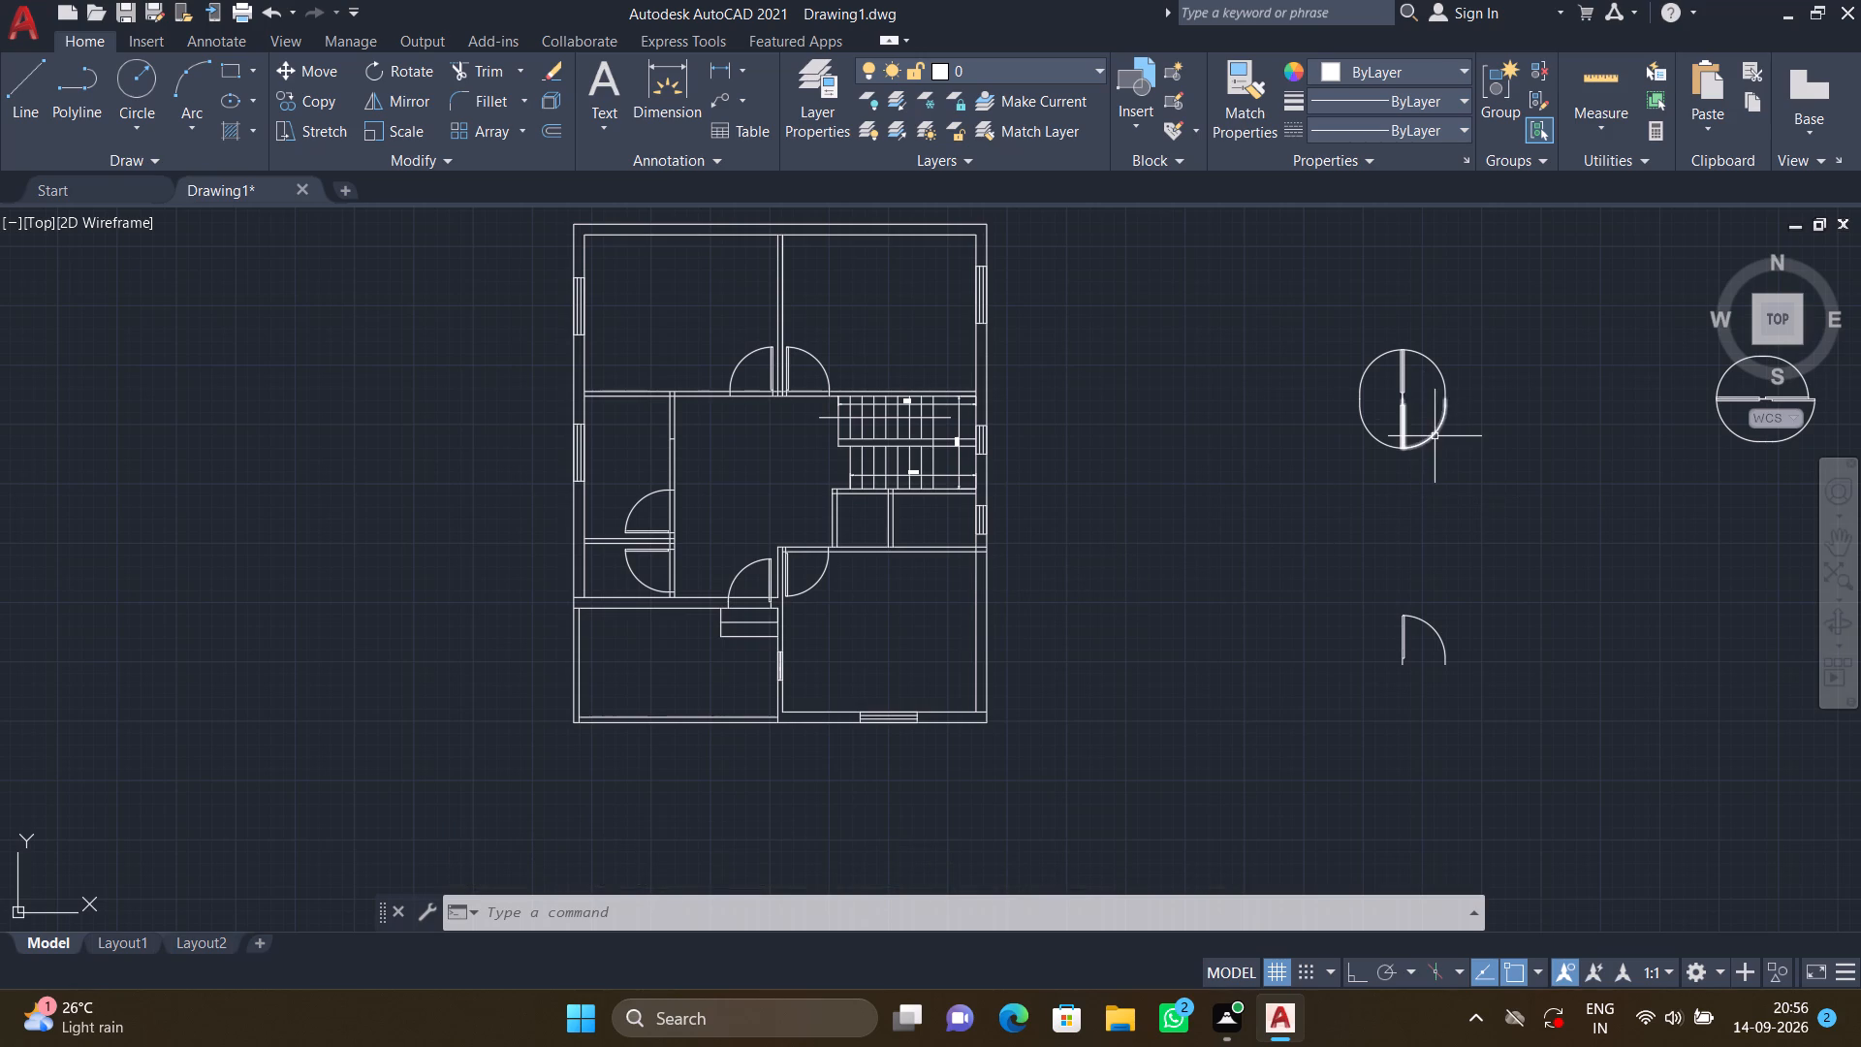
scroll(1435, 436, up, 2)
key(c)
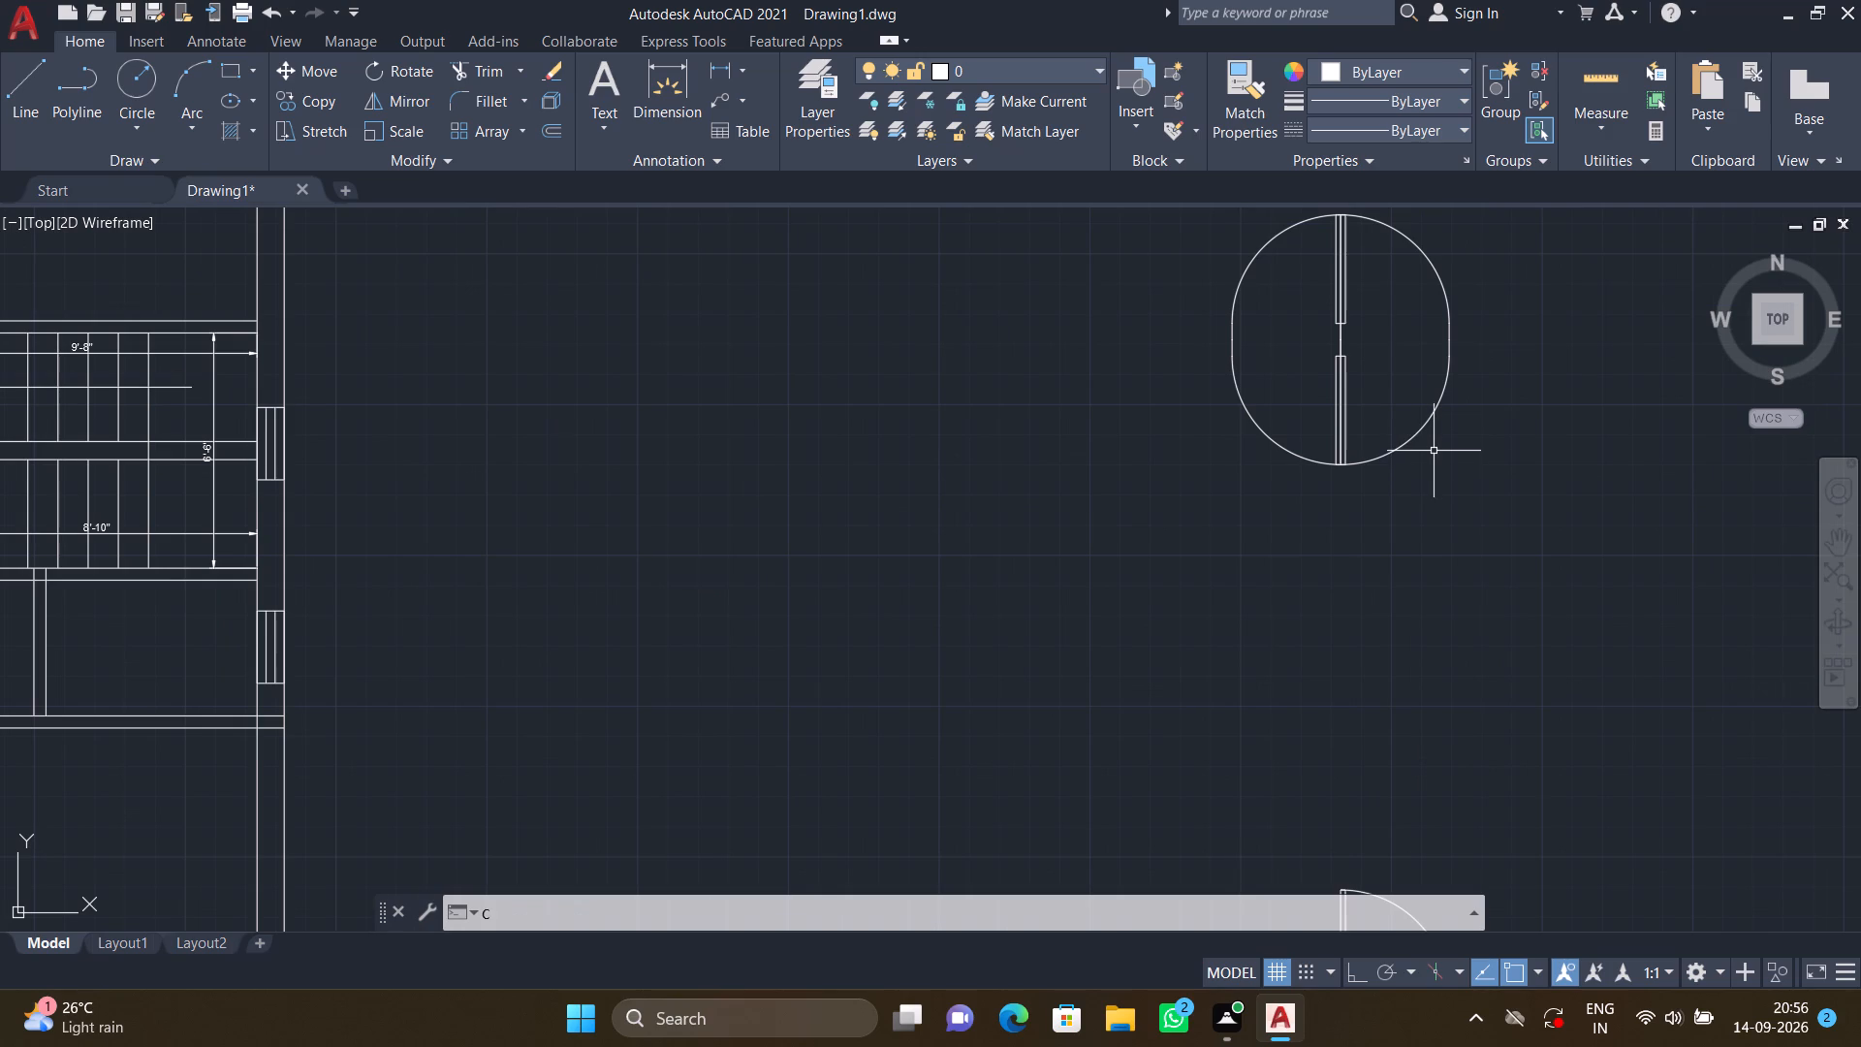
key(o)
key(Return)
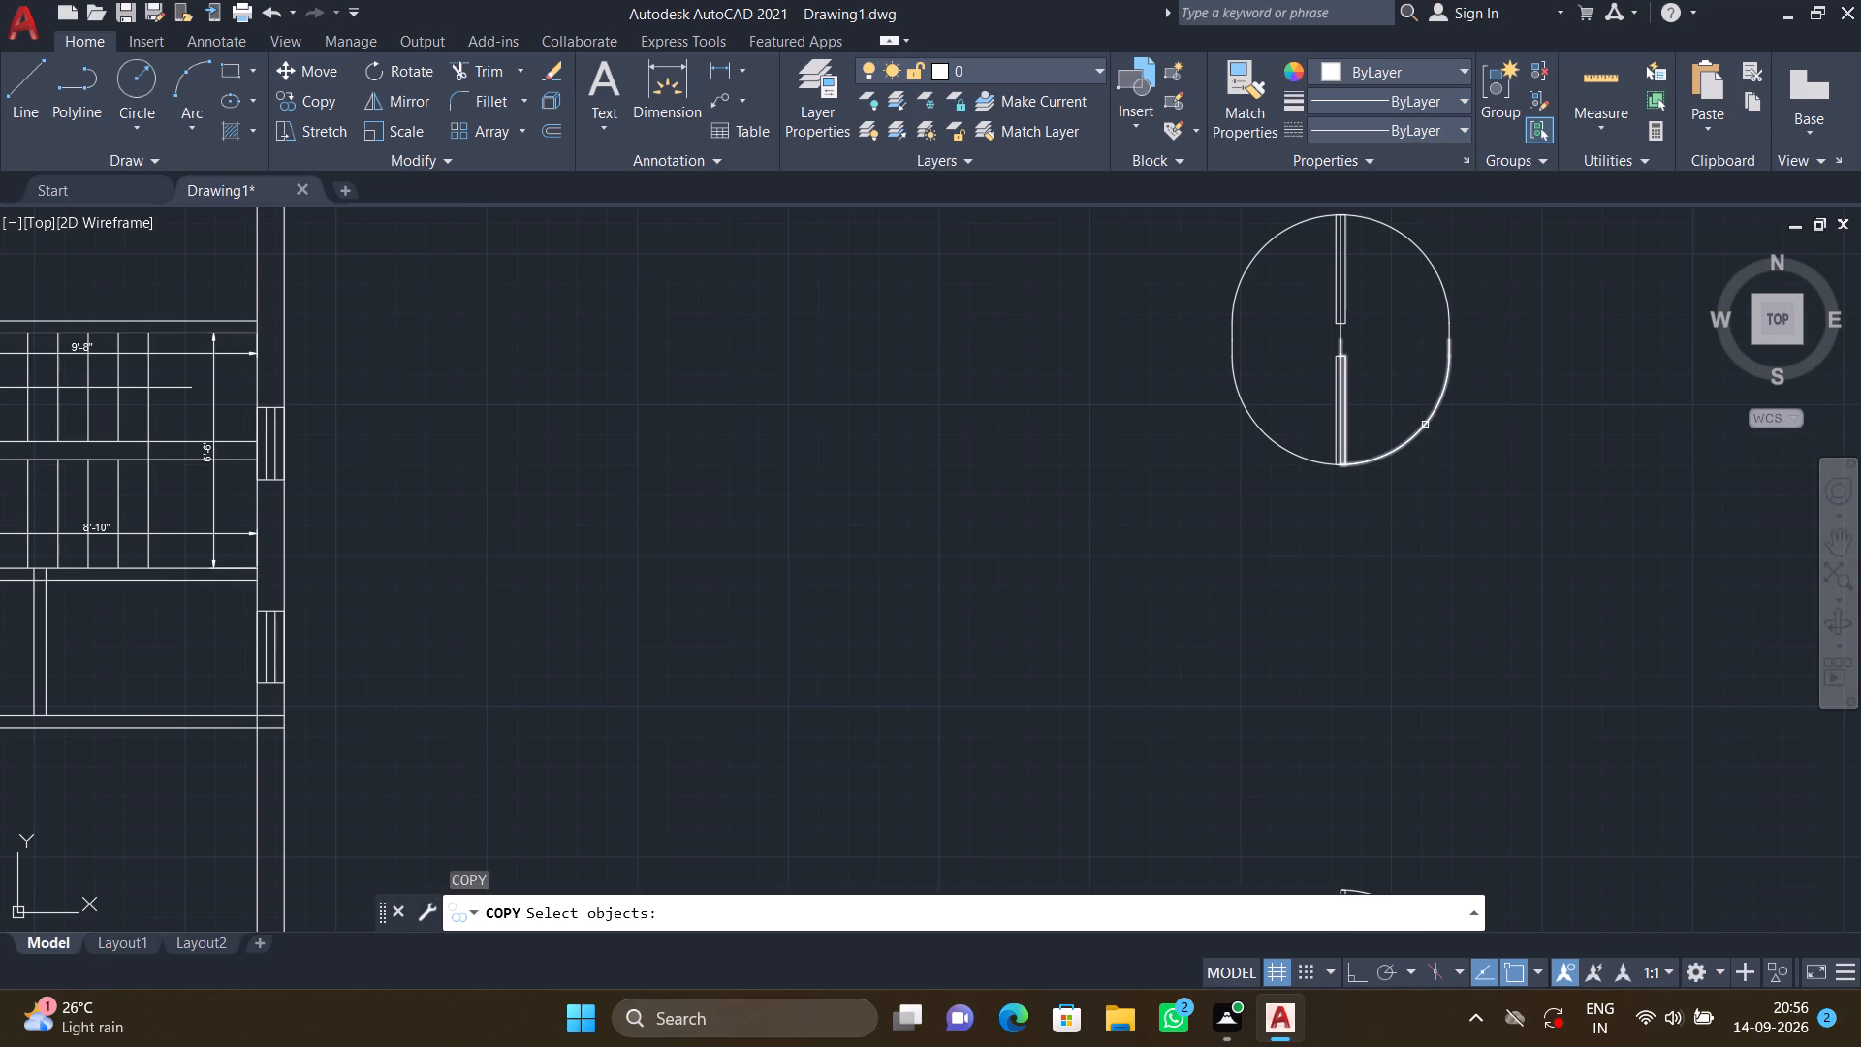
click(1423, 424)
key(Return)
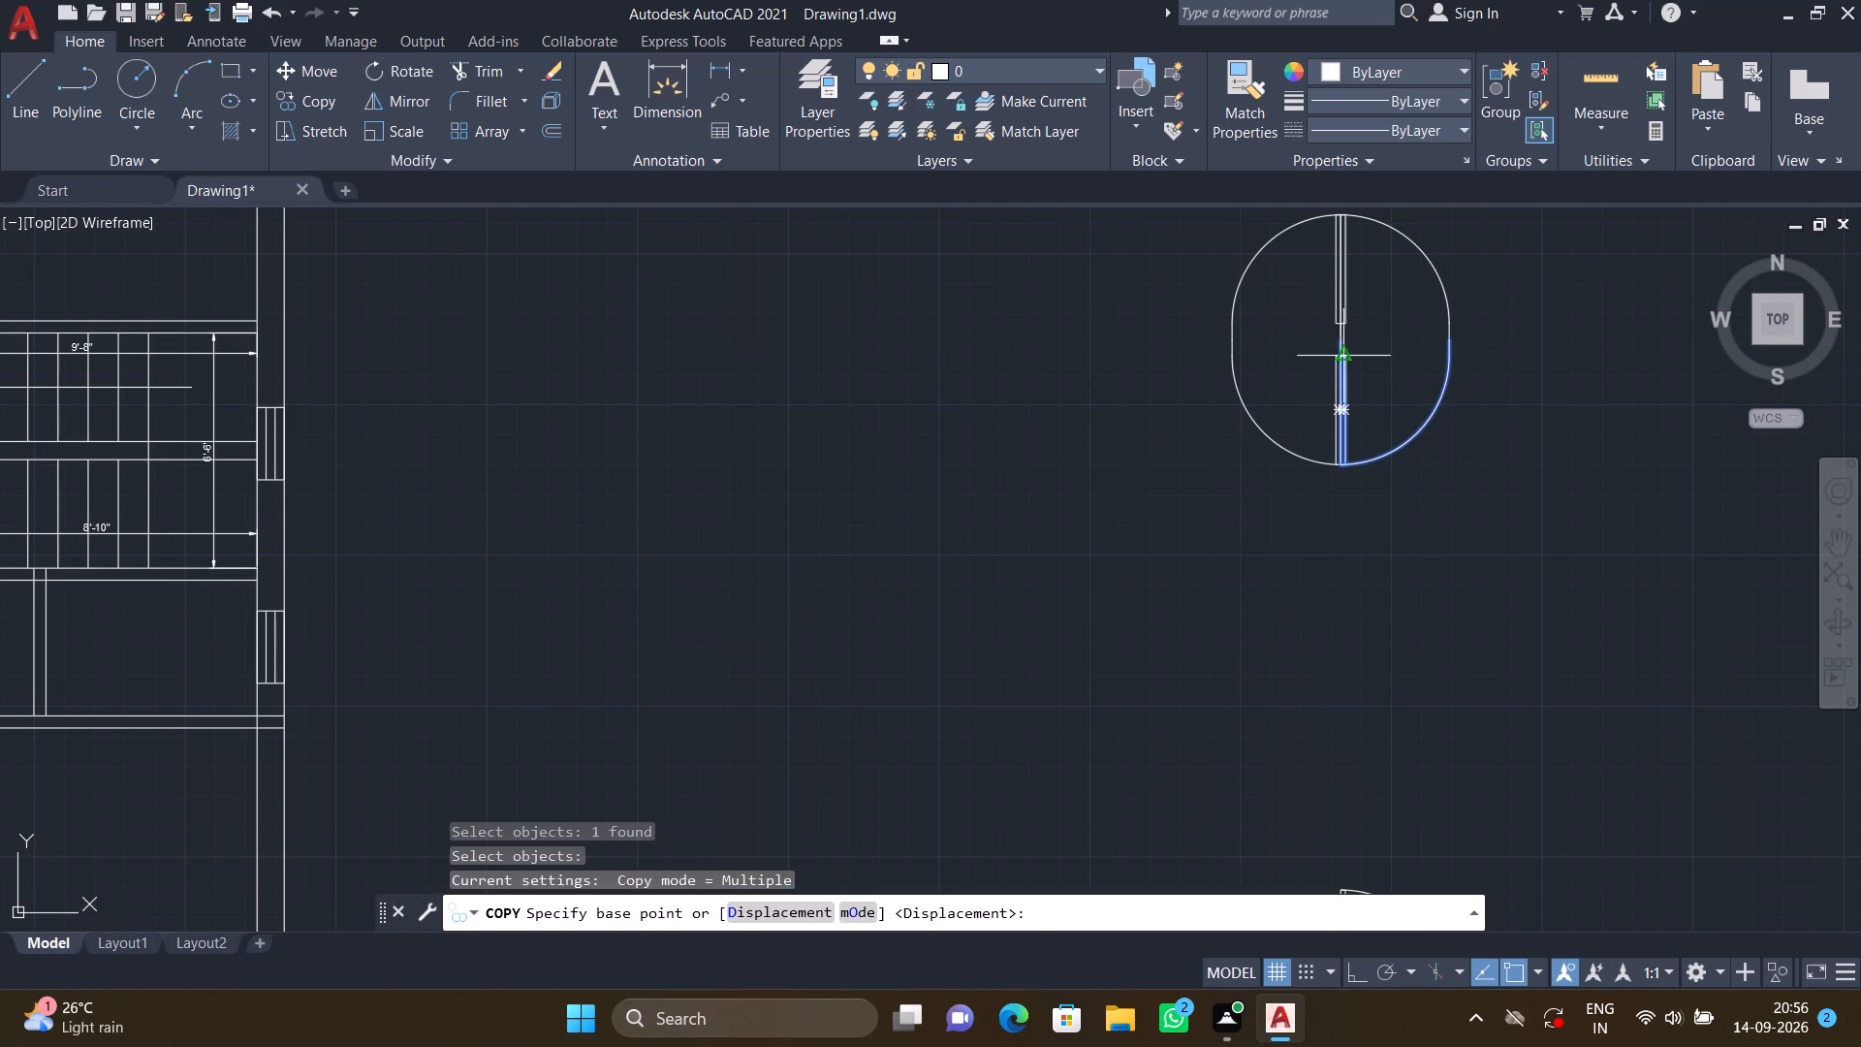
click(1340, 347)
click(755, 505)
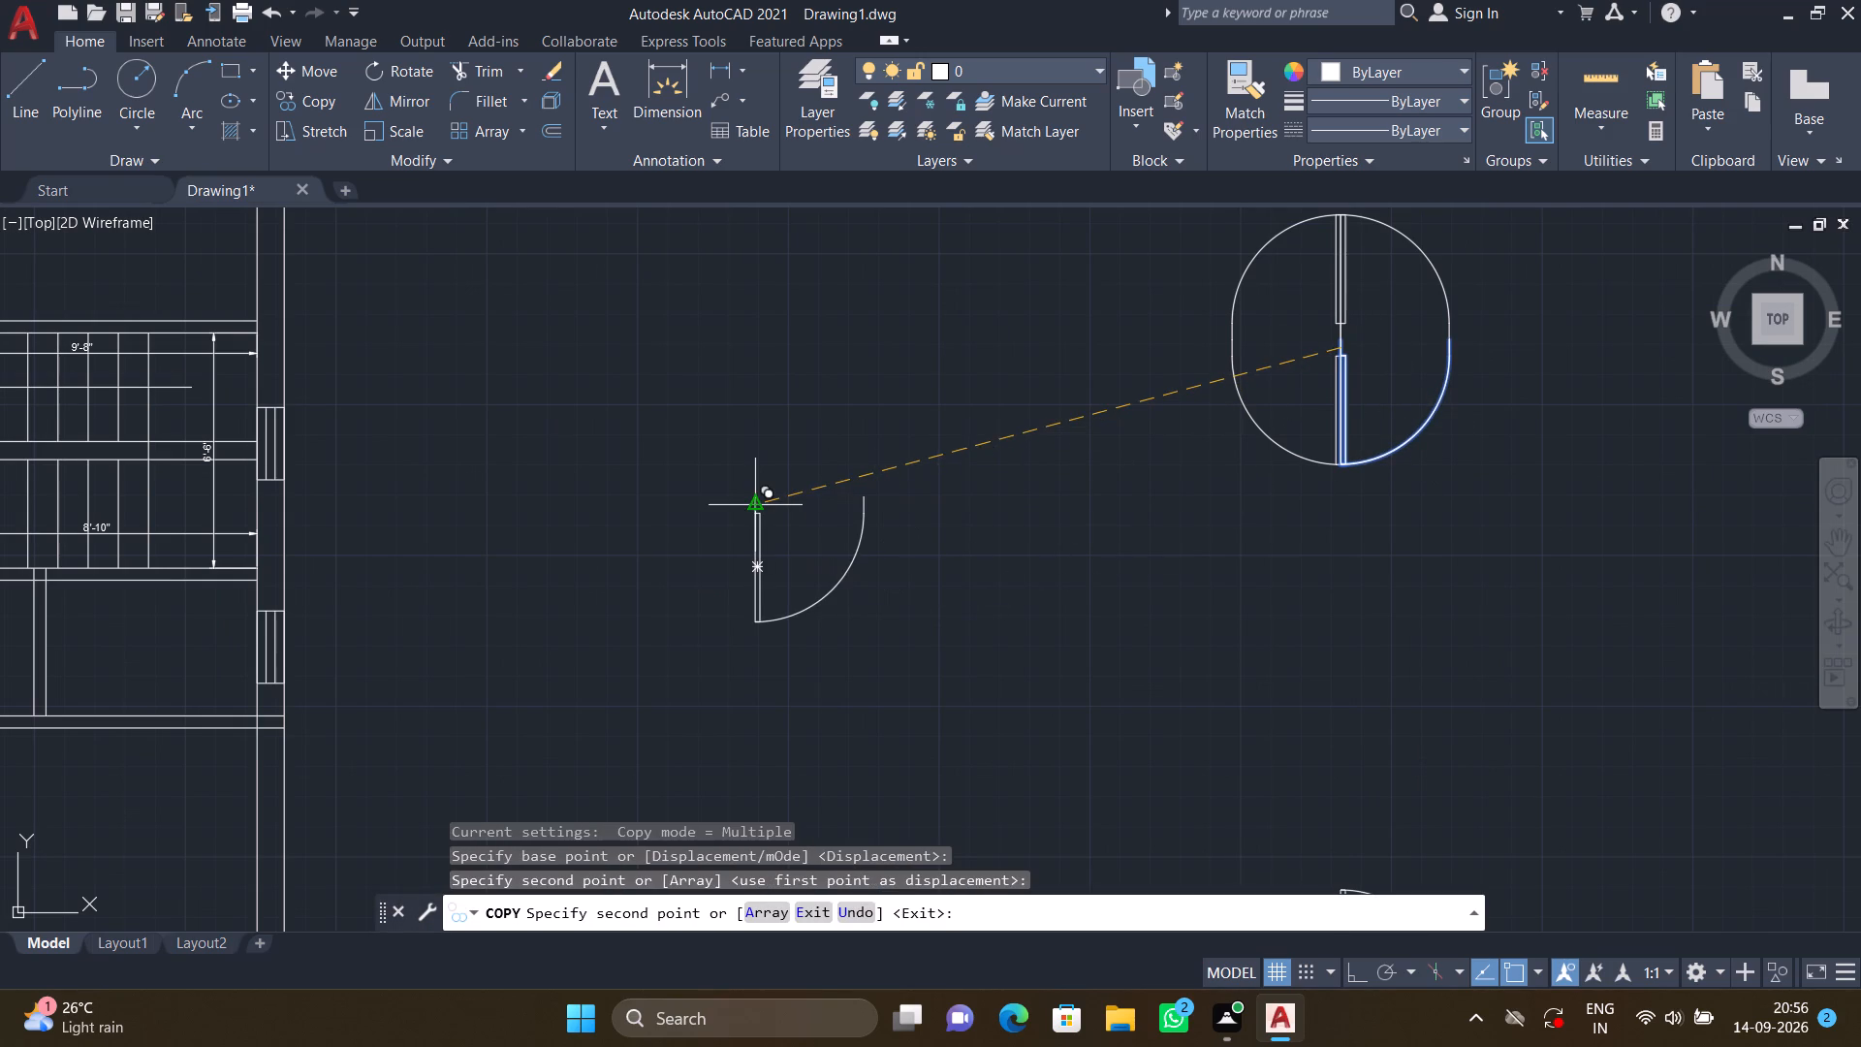
key(Escape)
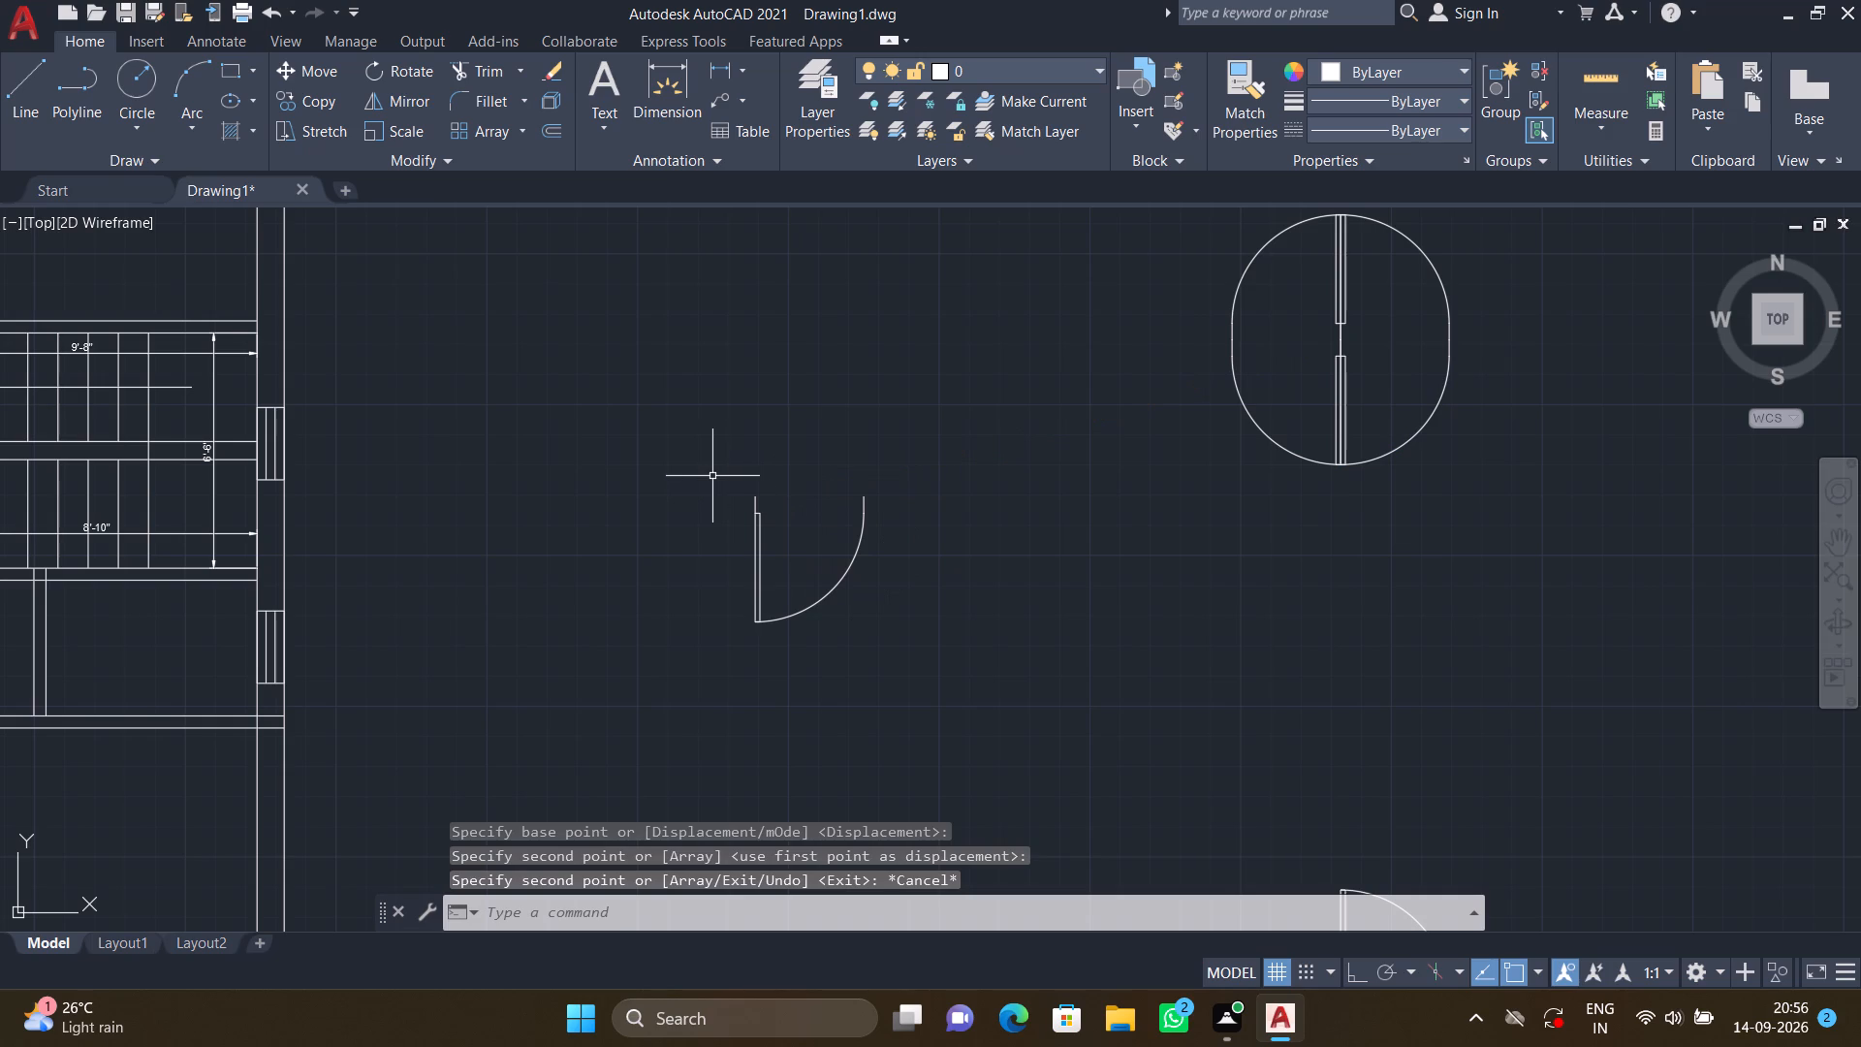
Scale the copied door by reference about its hinge-side jamb endpoint, using its opening width as reference and 2' as the new length.
key(s)
key(c)
key(Return)
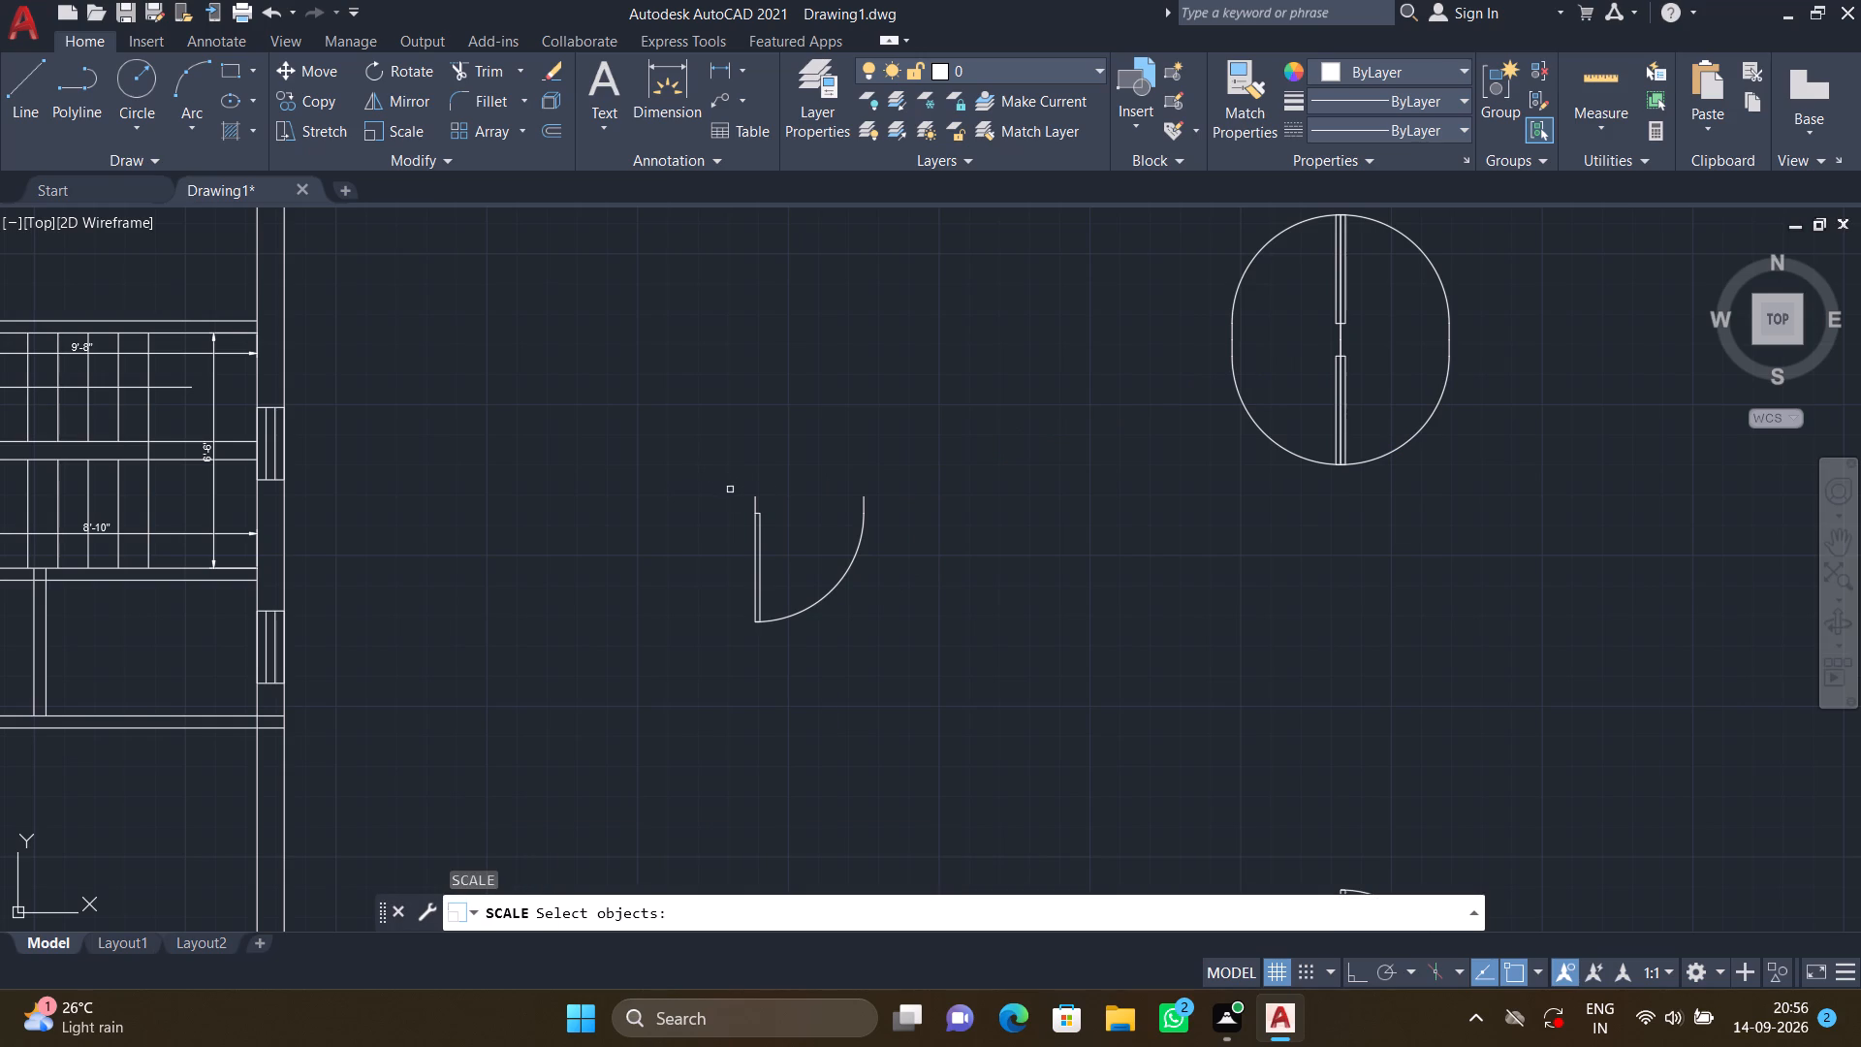
click(756, 516)
key(Return)
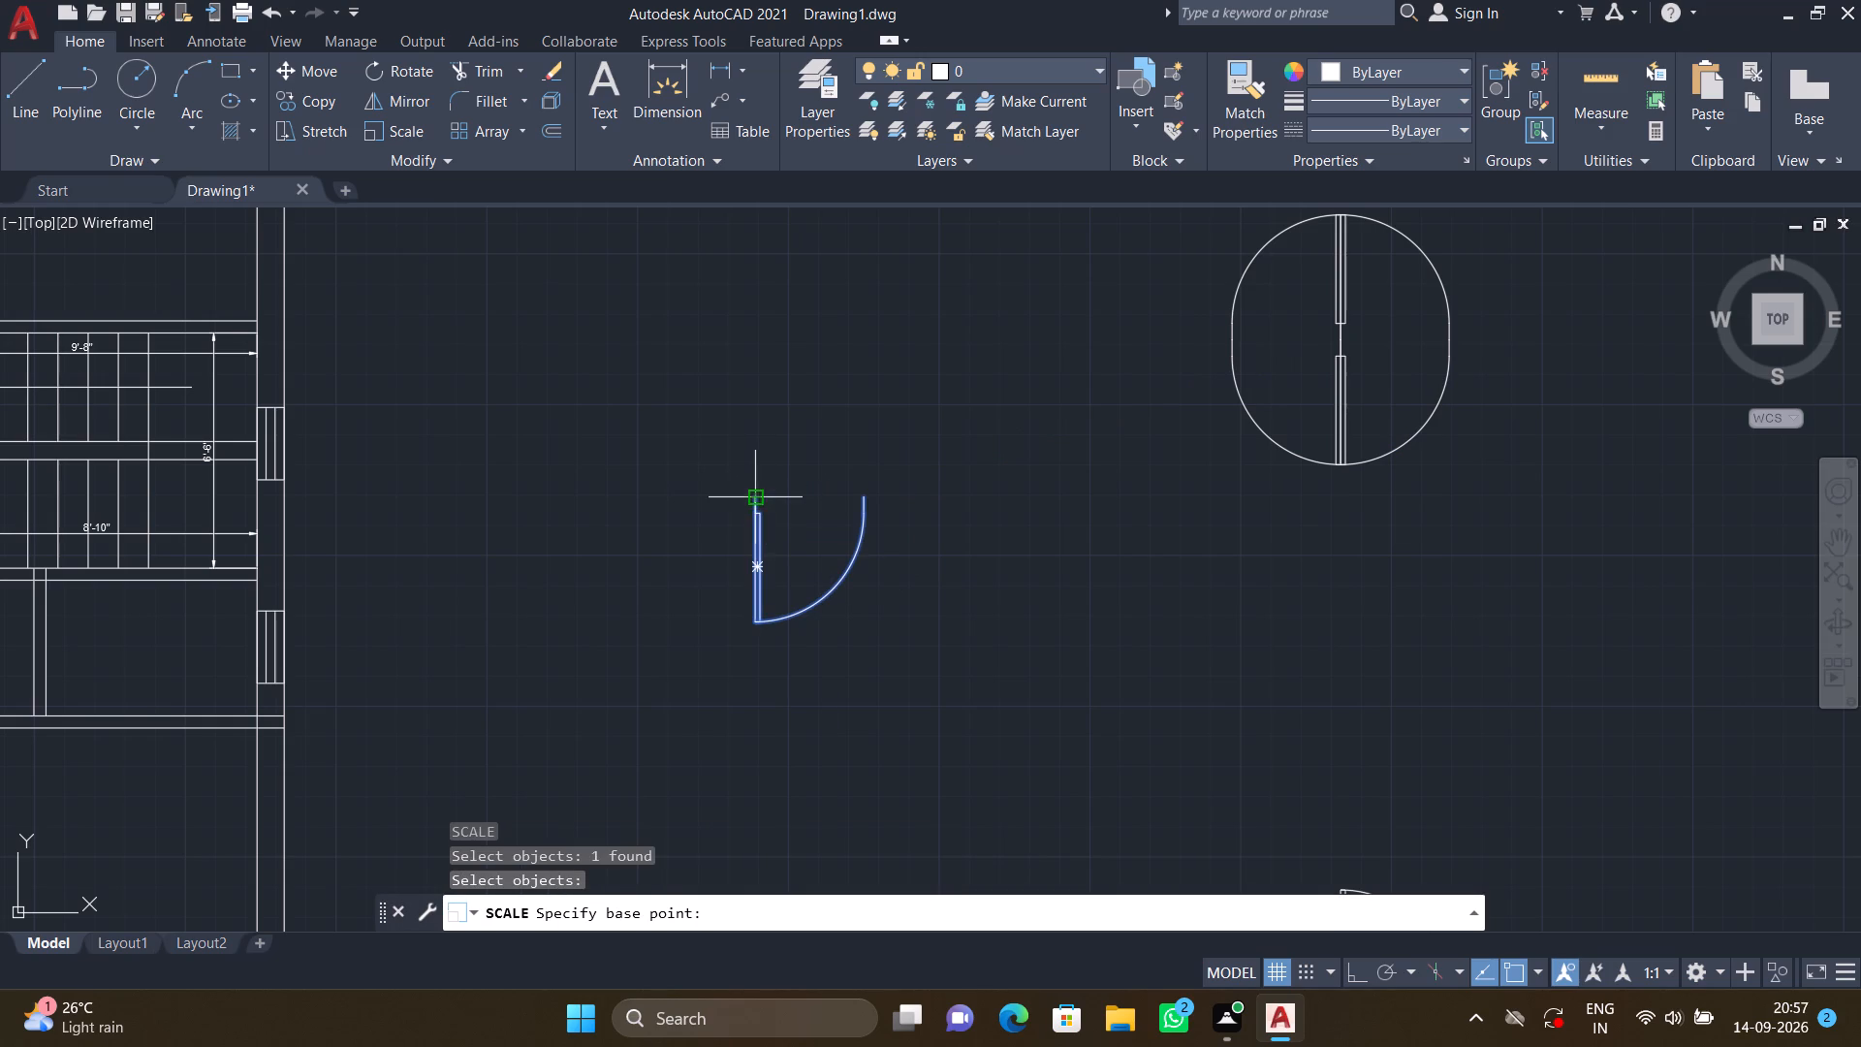
click(753, 493)
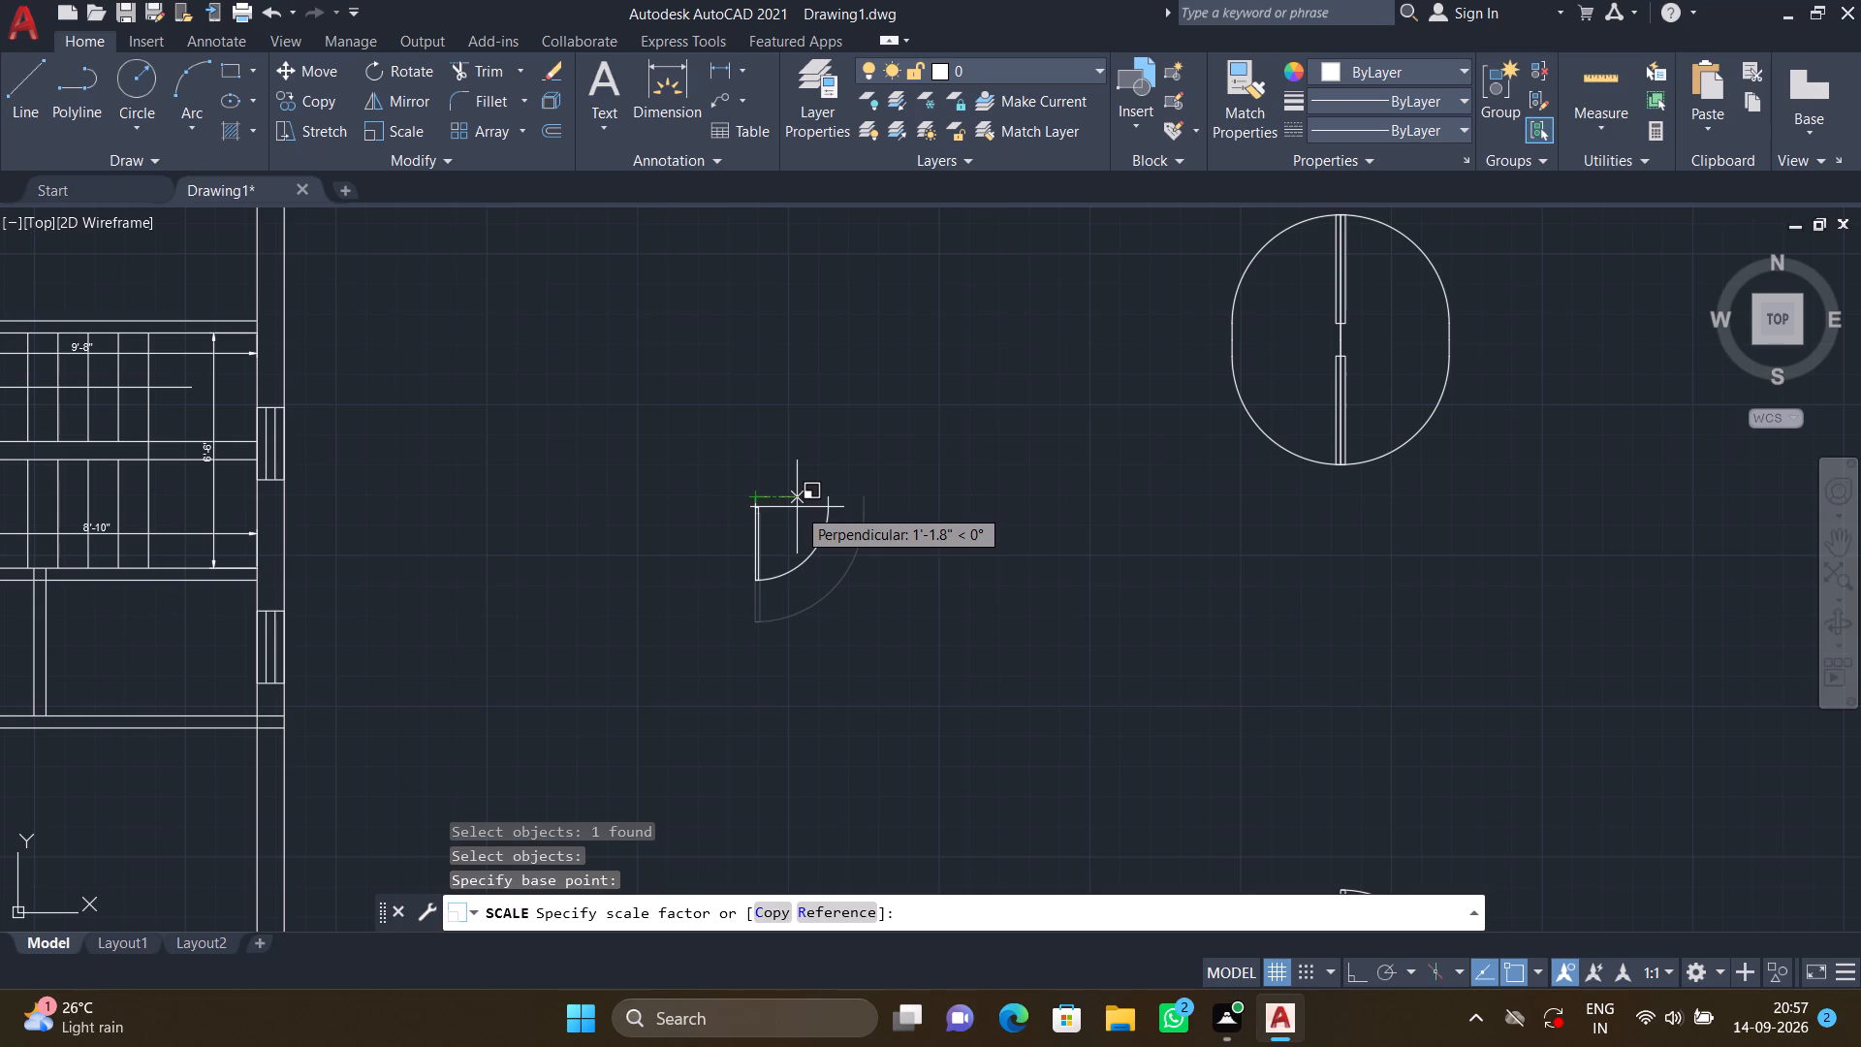
key(r)
key(Return)
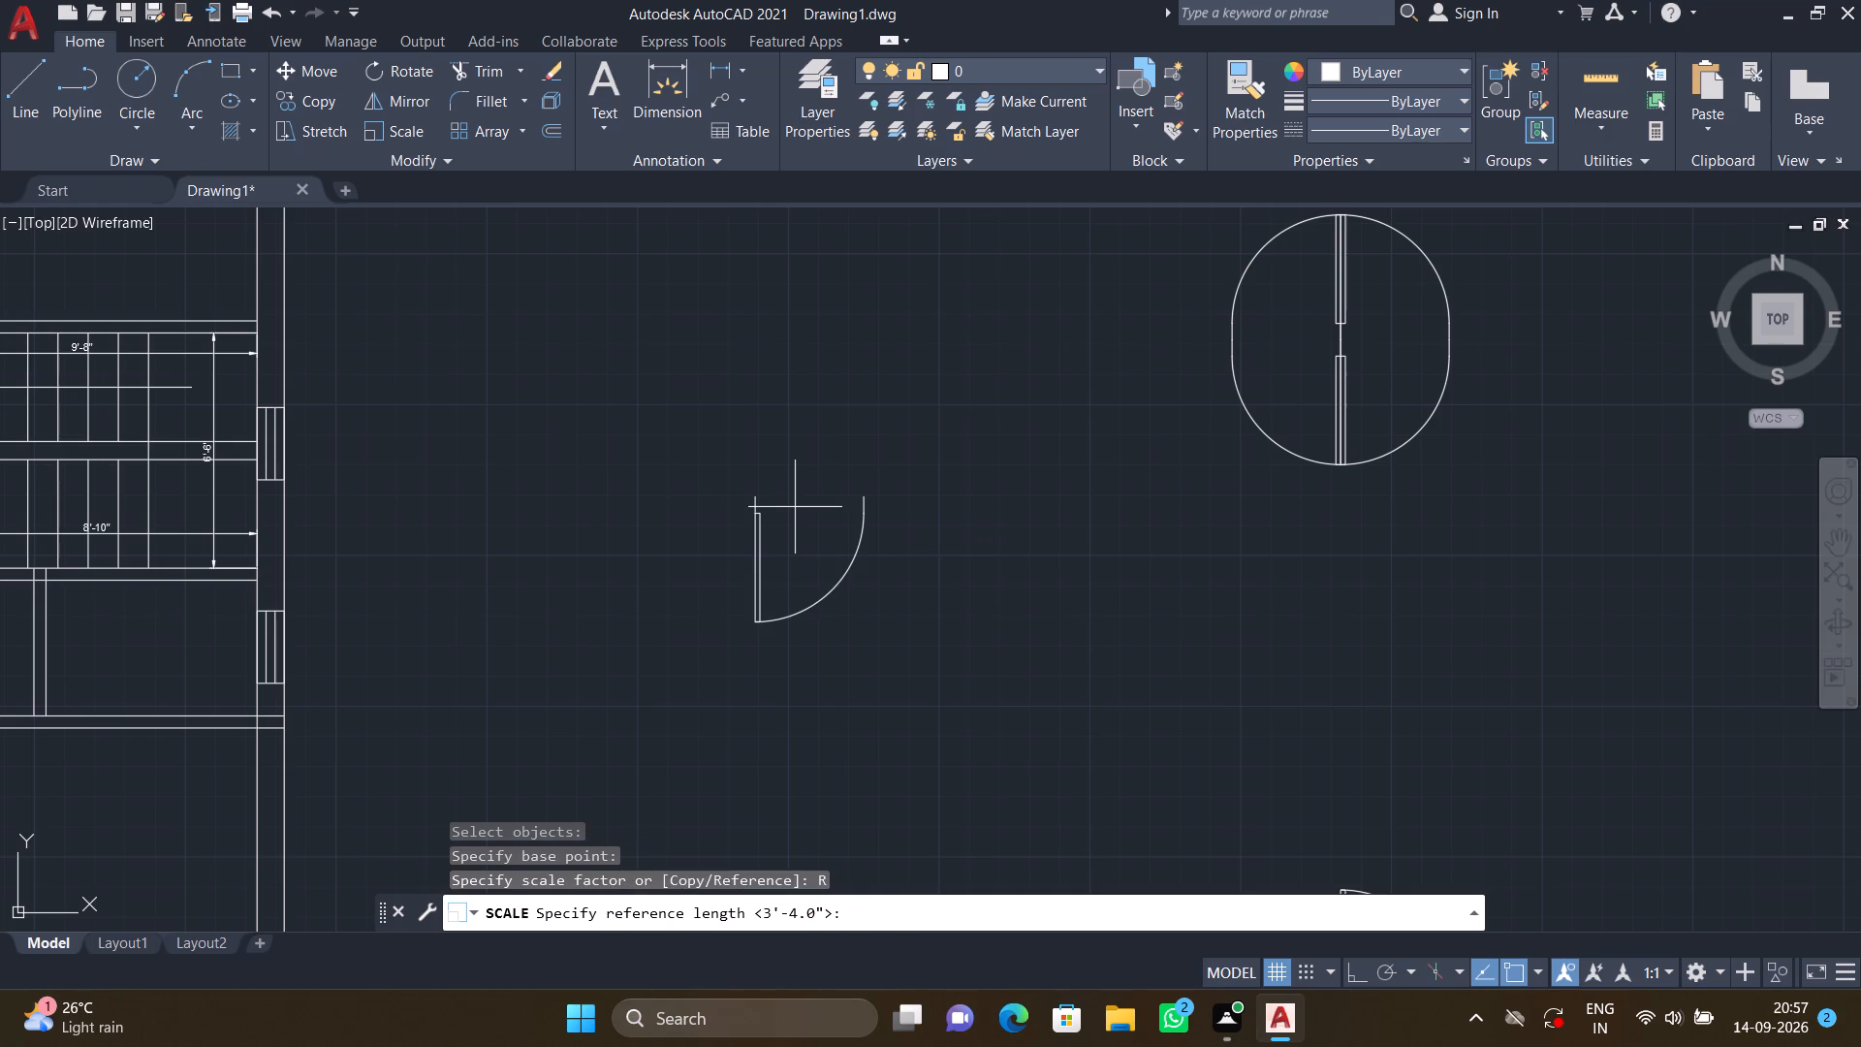
click(759, 494)
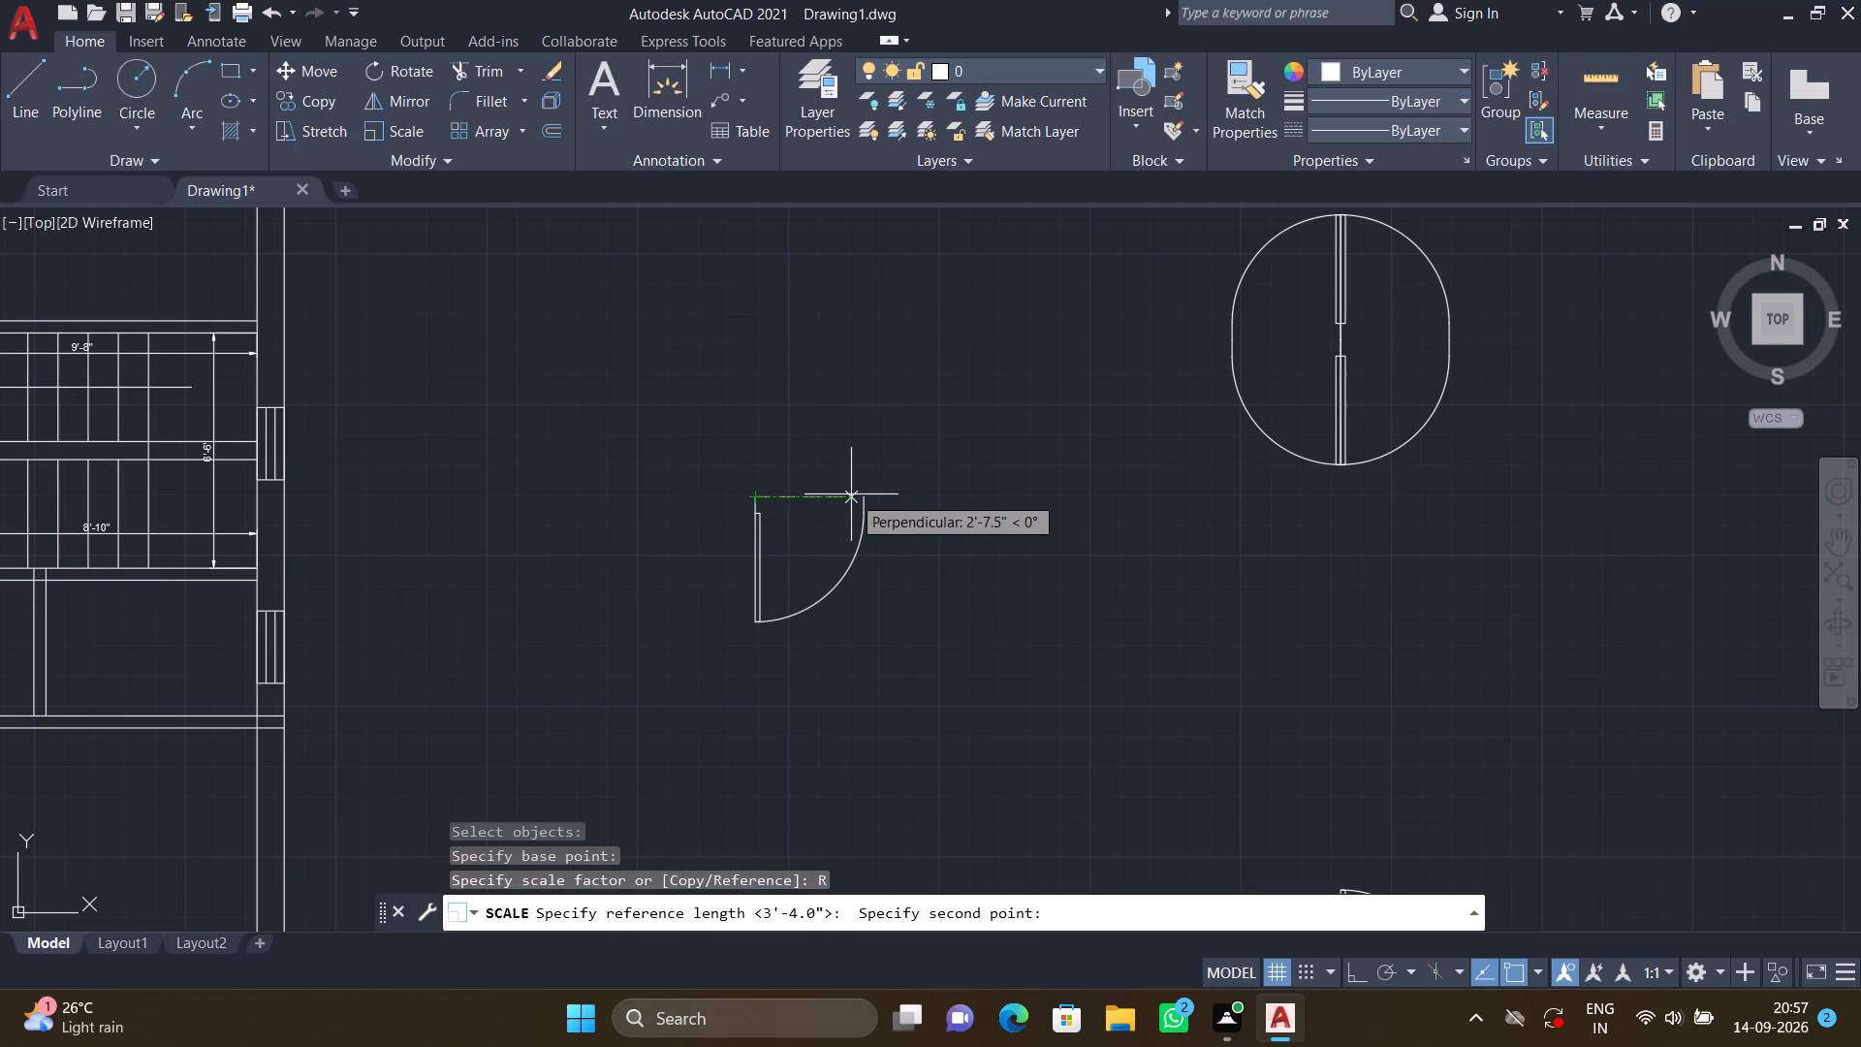
key(F8)
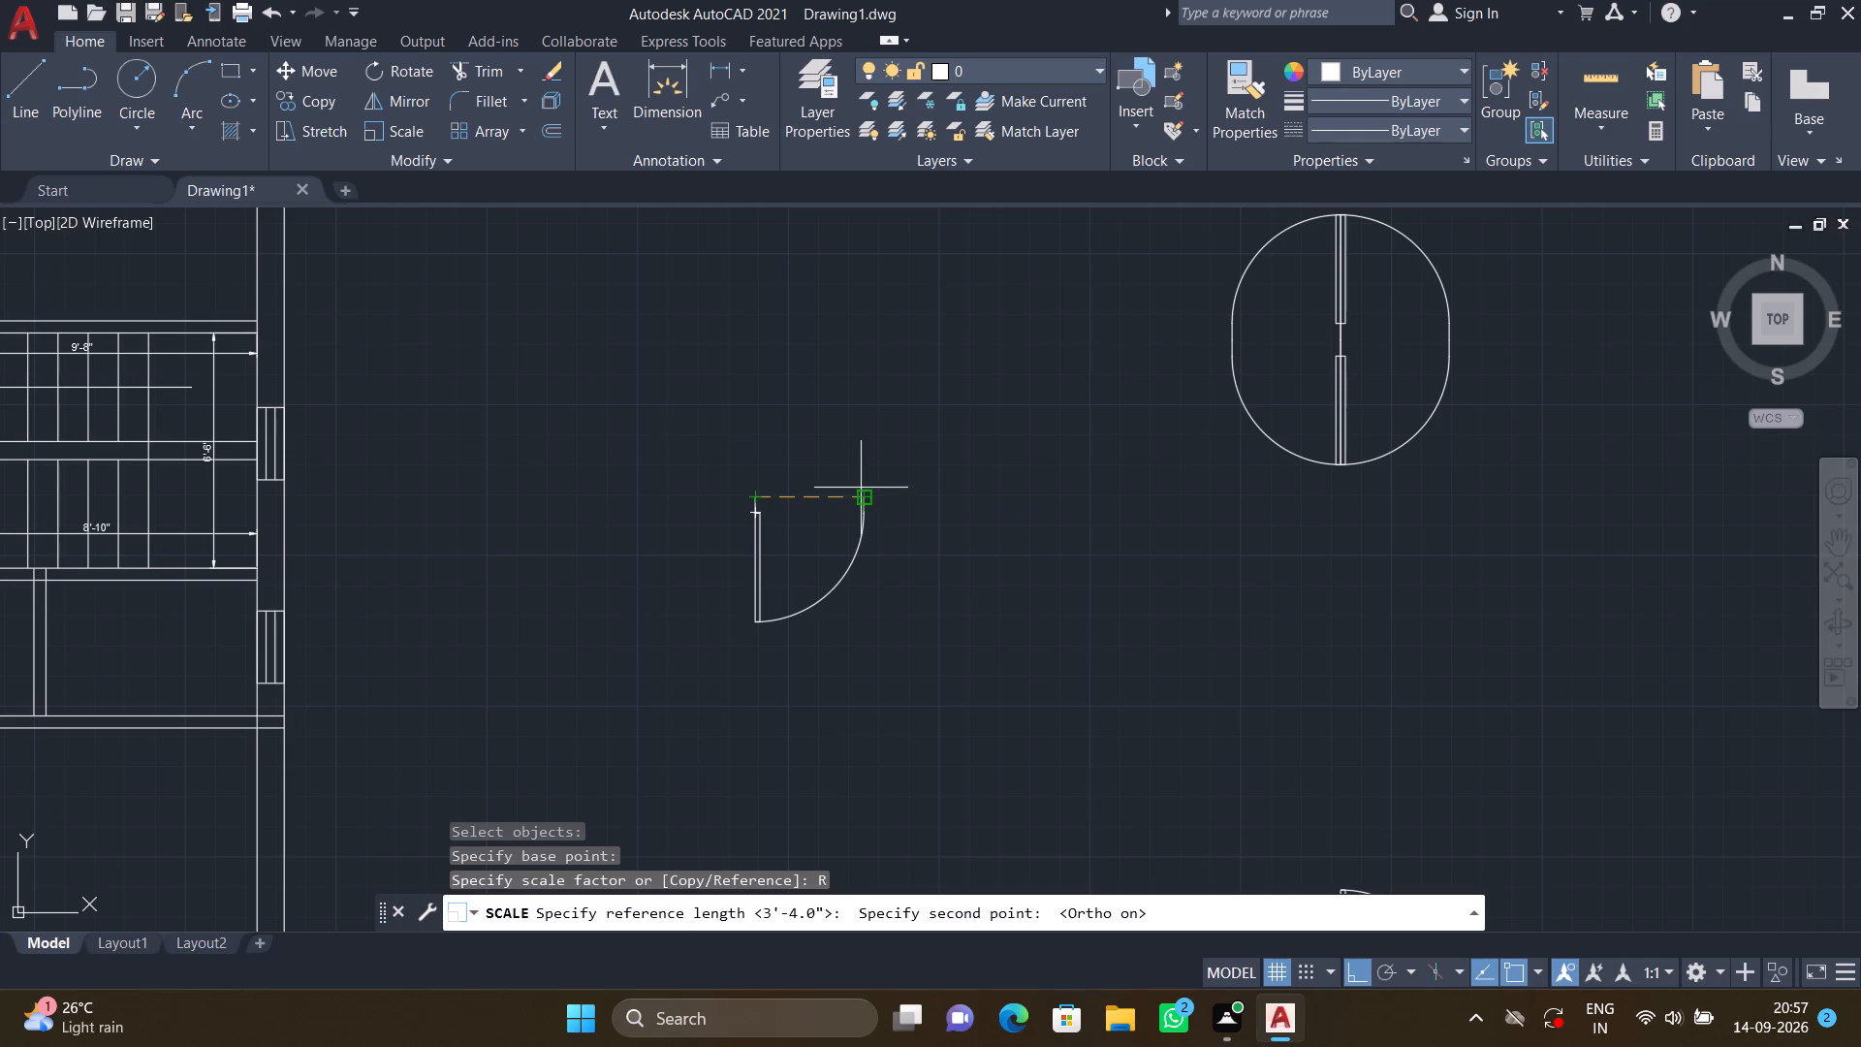
click(867, 496)
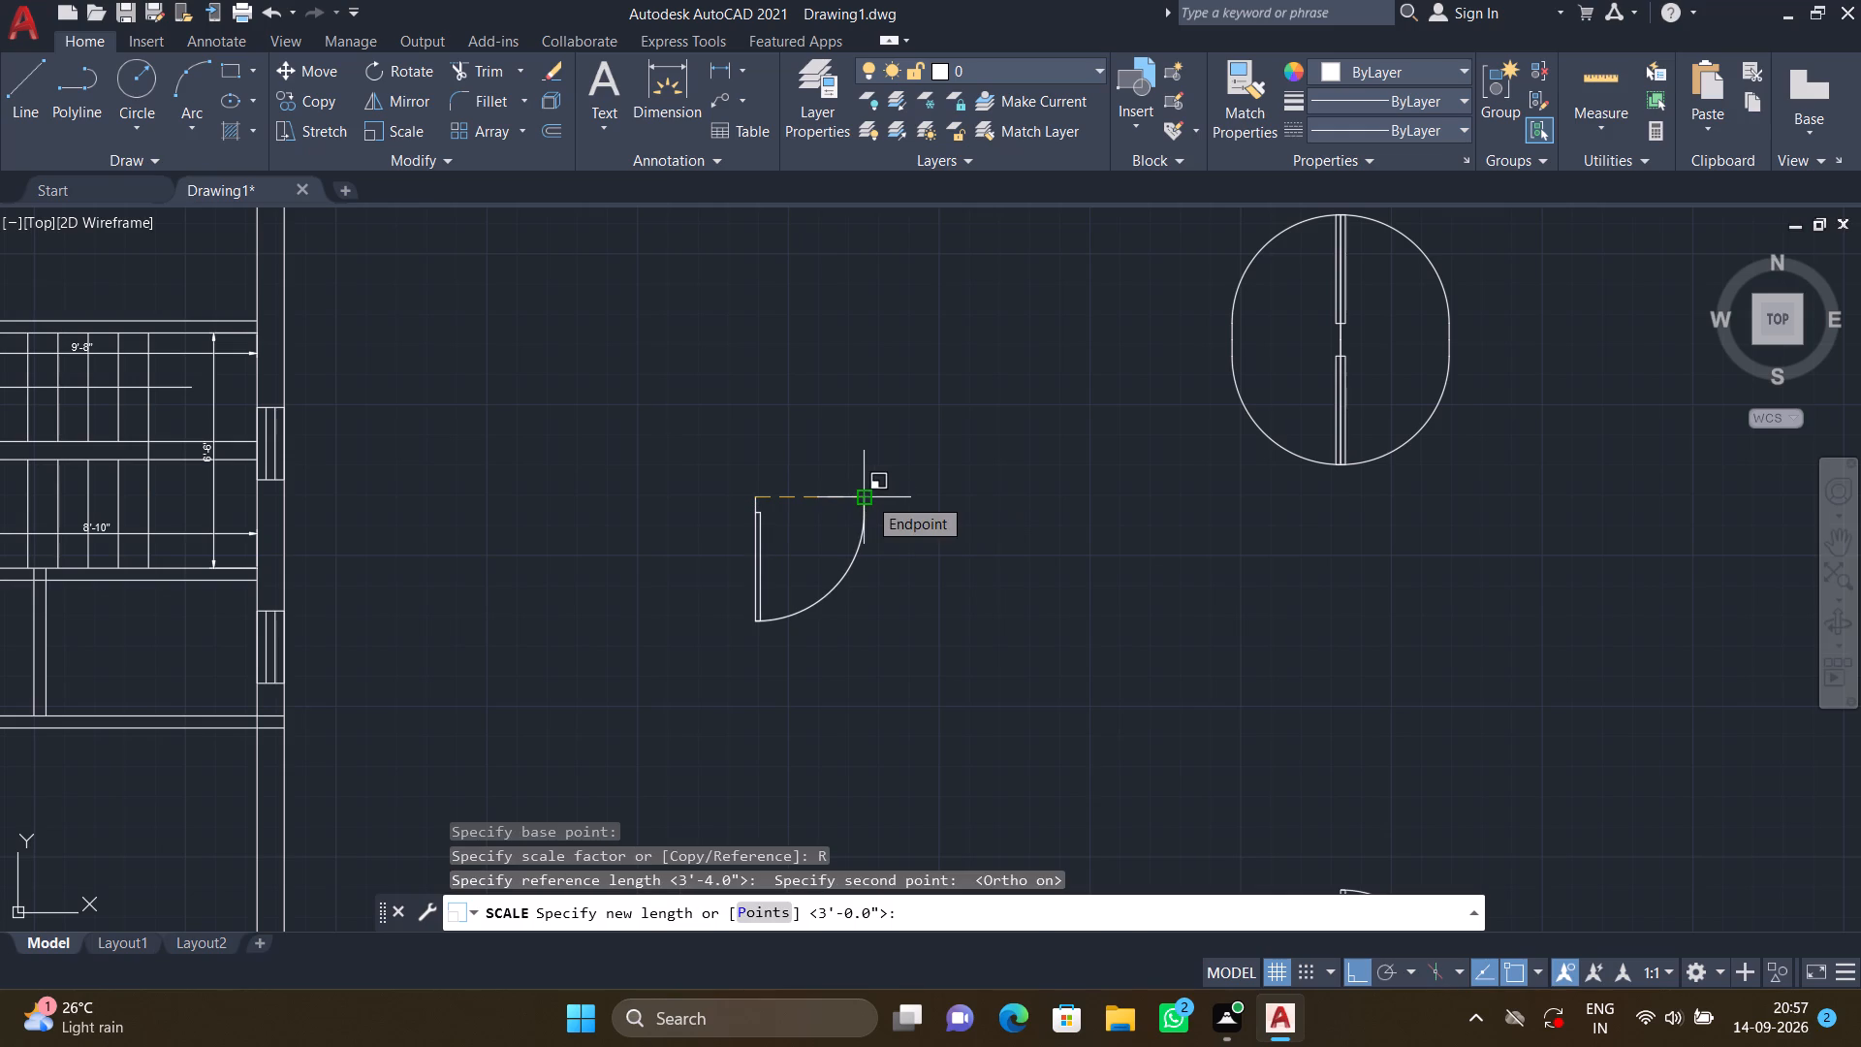
text(2')
key(Return)
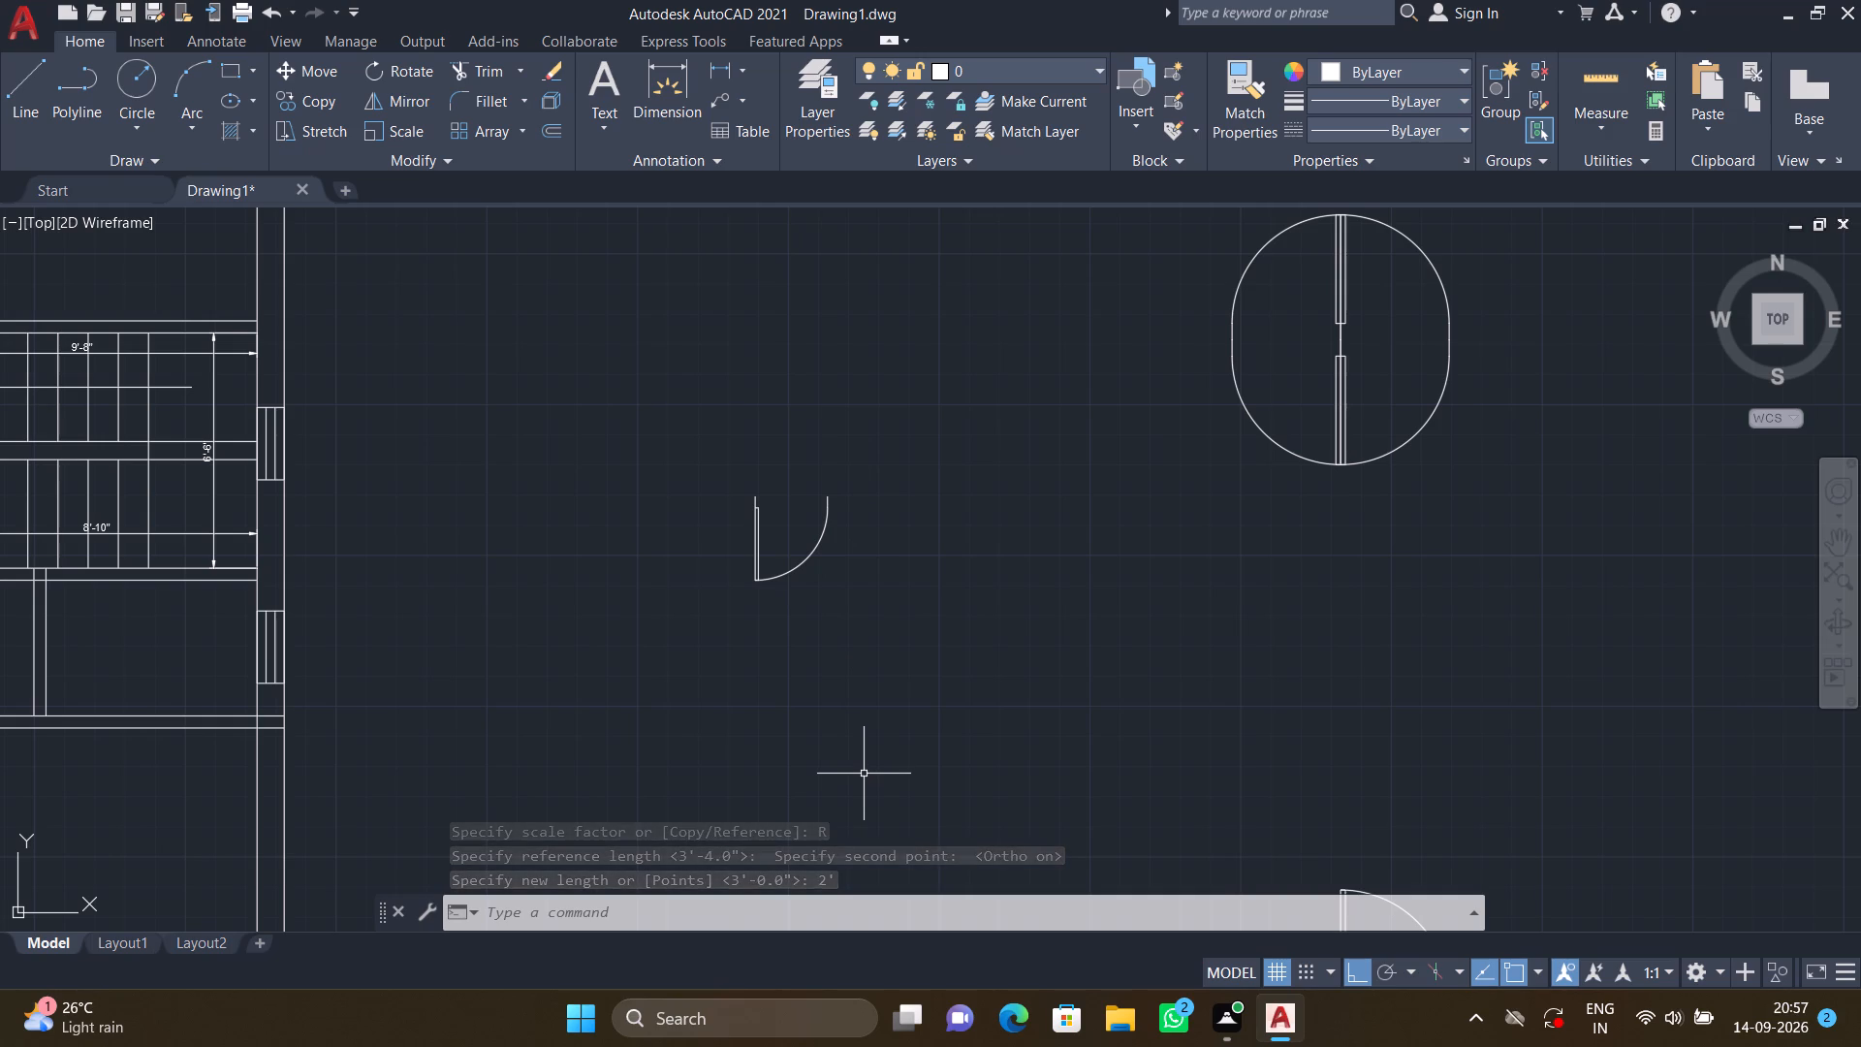
With ortho on, copy the 2' door about 6'-6" straight to the east.
text(CO)
key(Return)
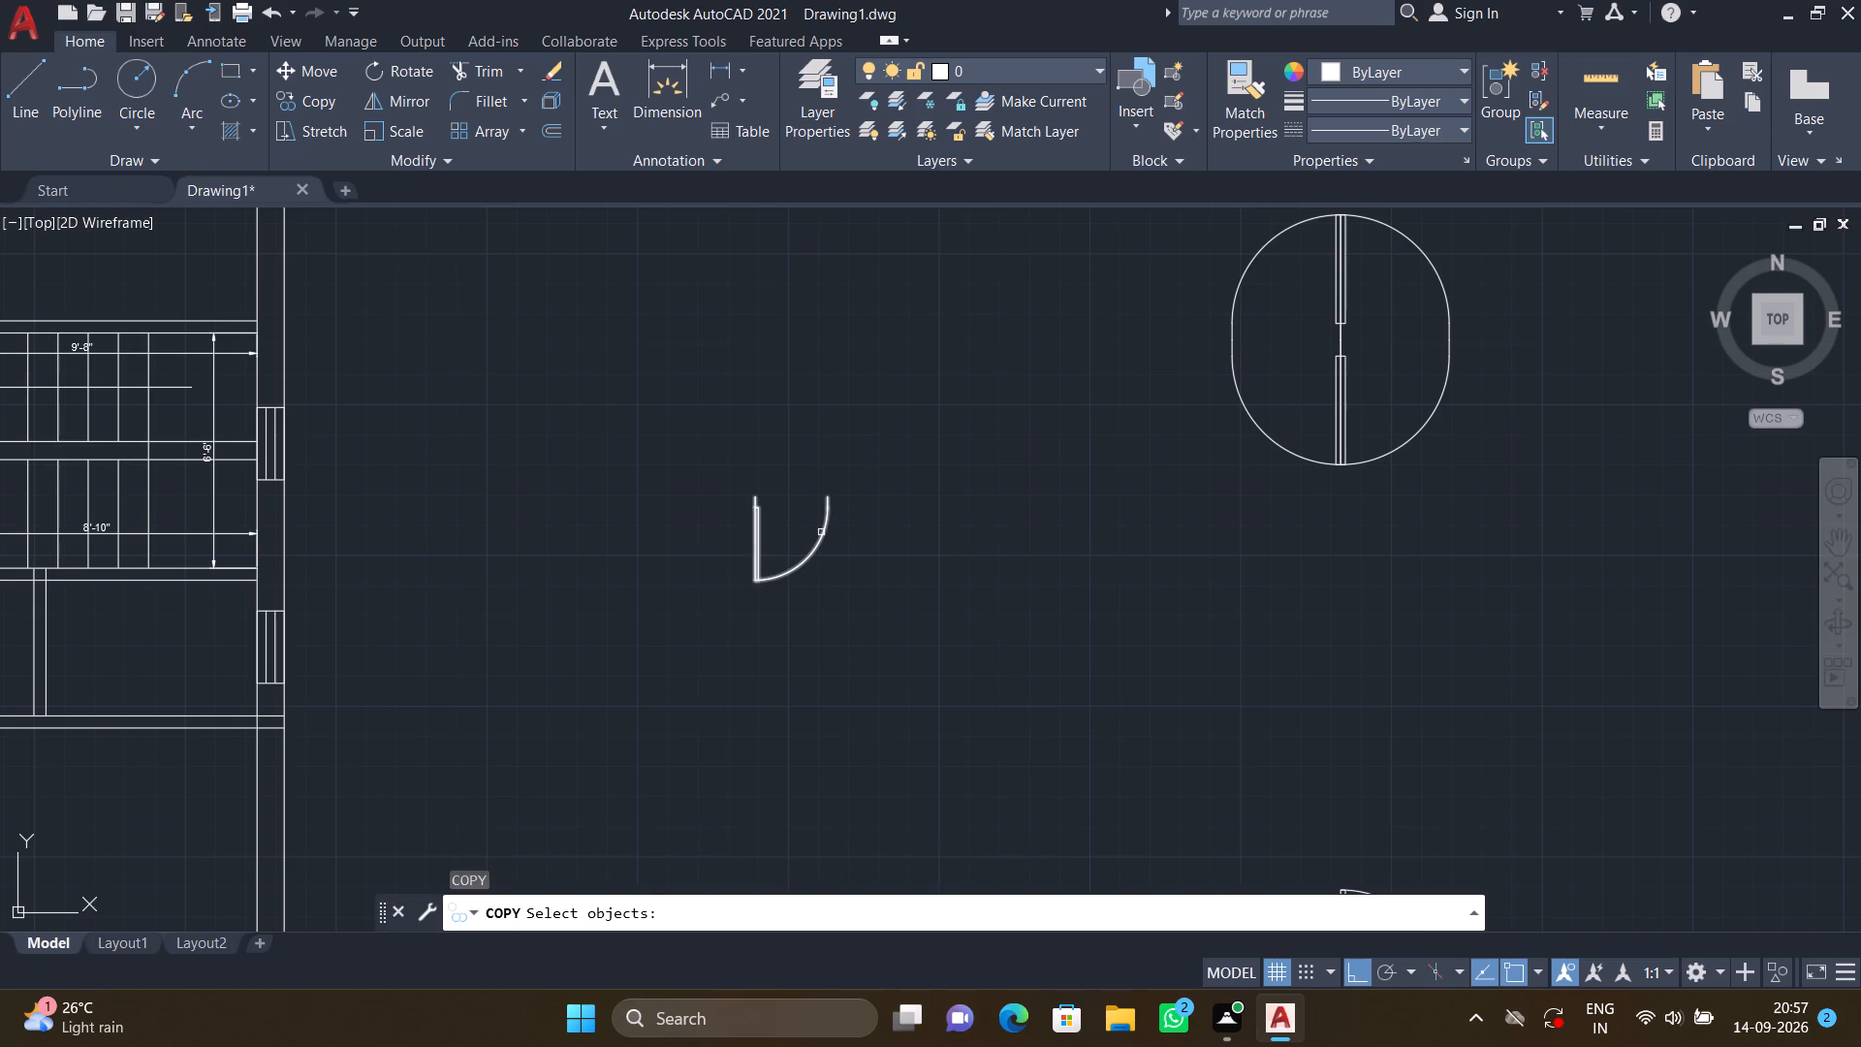
click(820, 532)
key(Return)
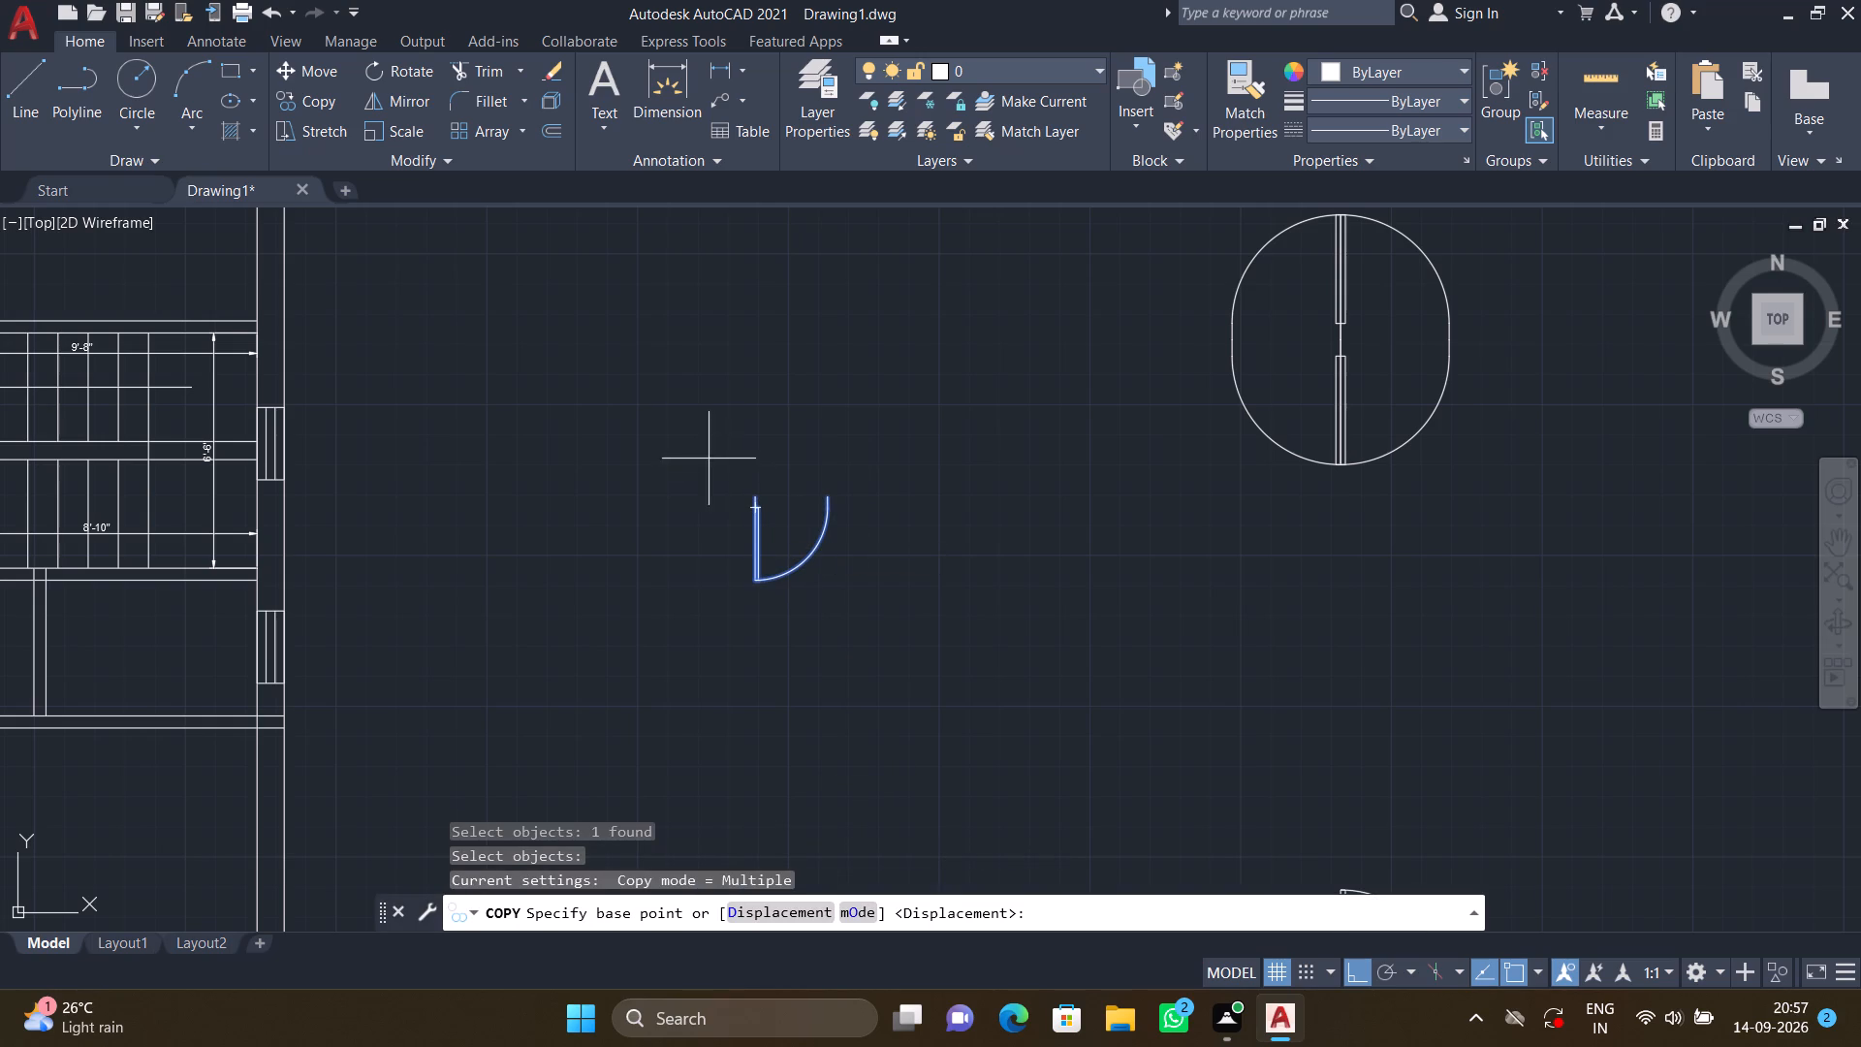
click(751, 492)
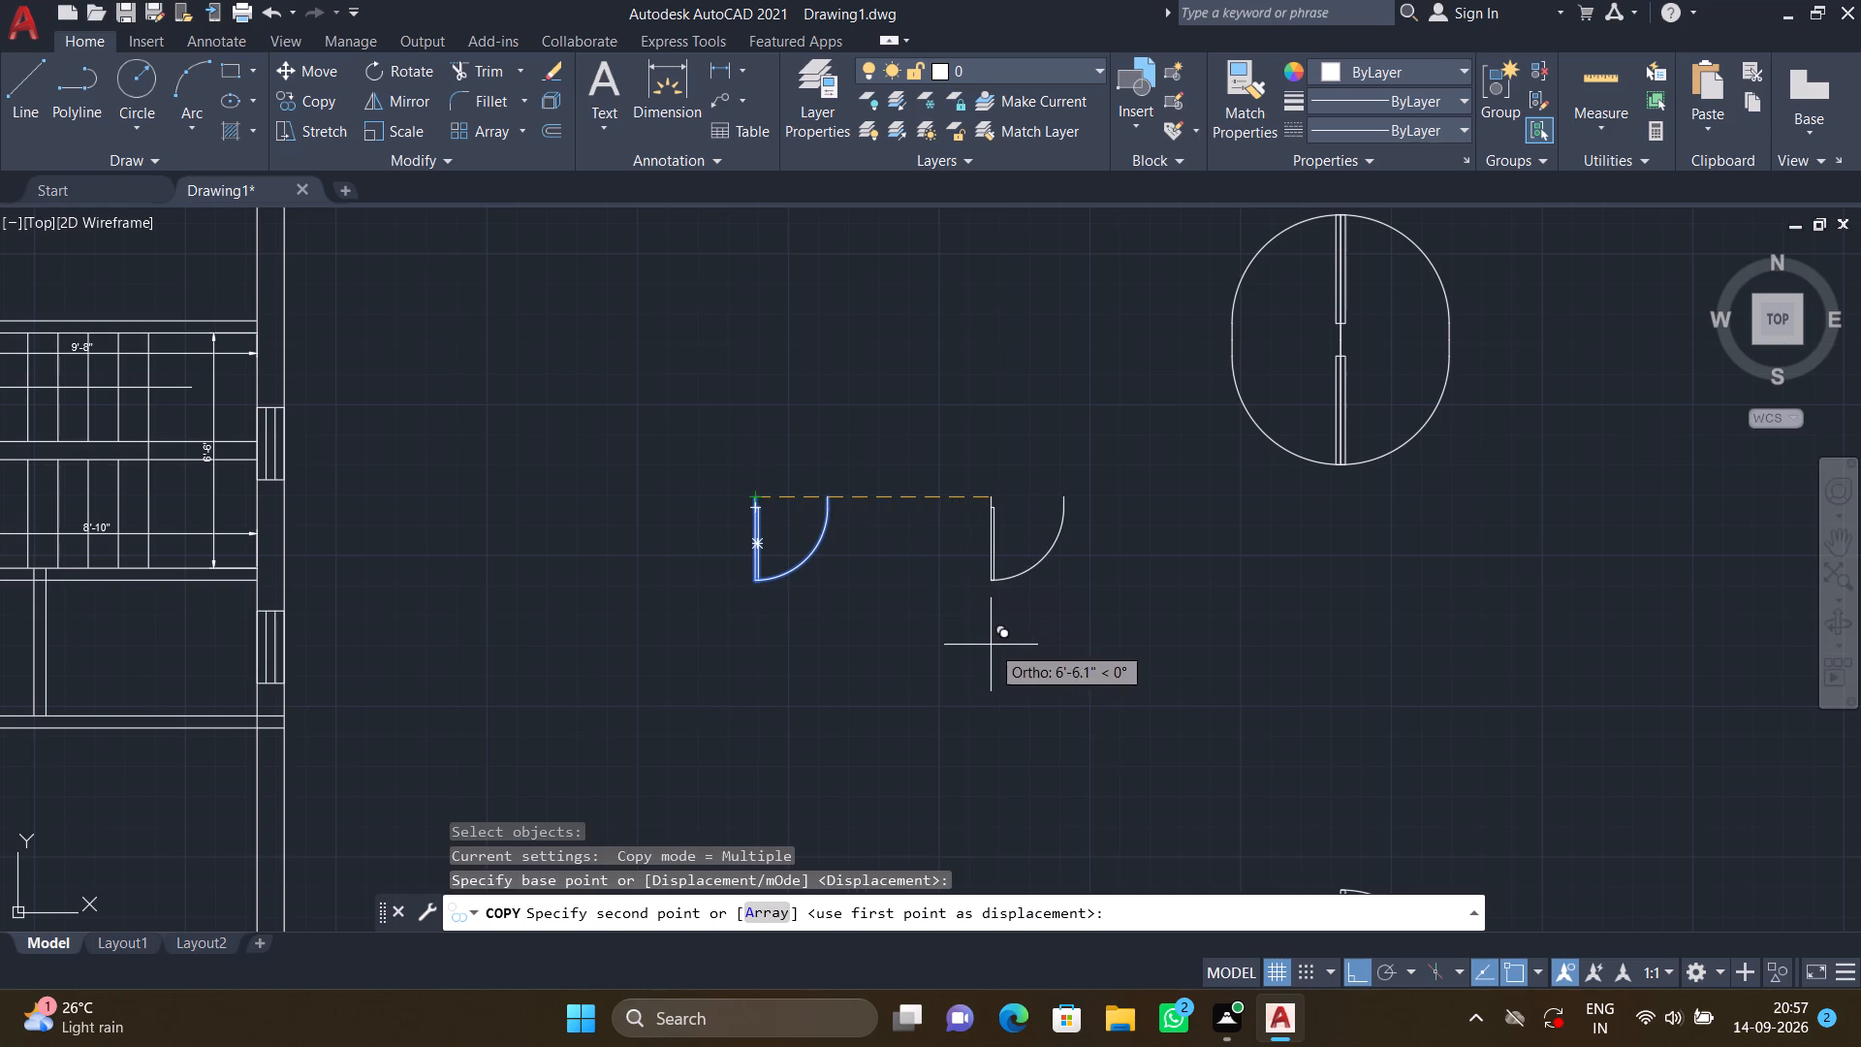
click(992, 644)
key(Escape)
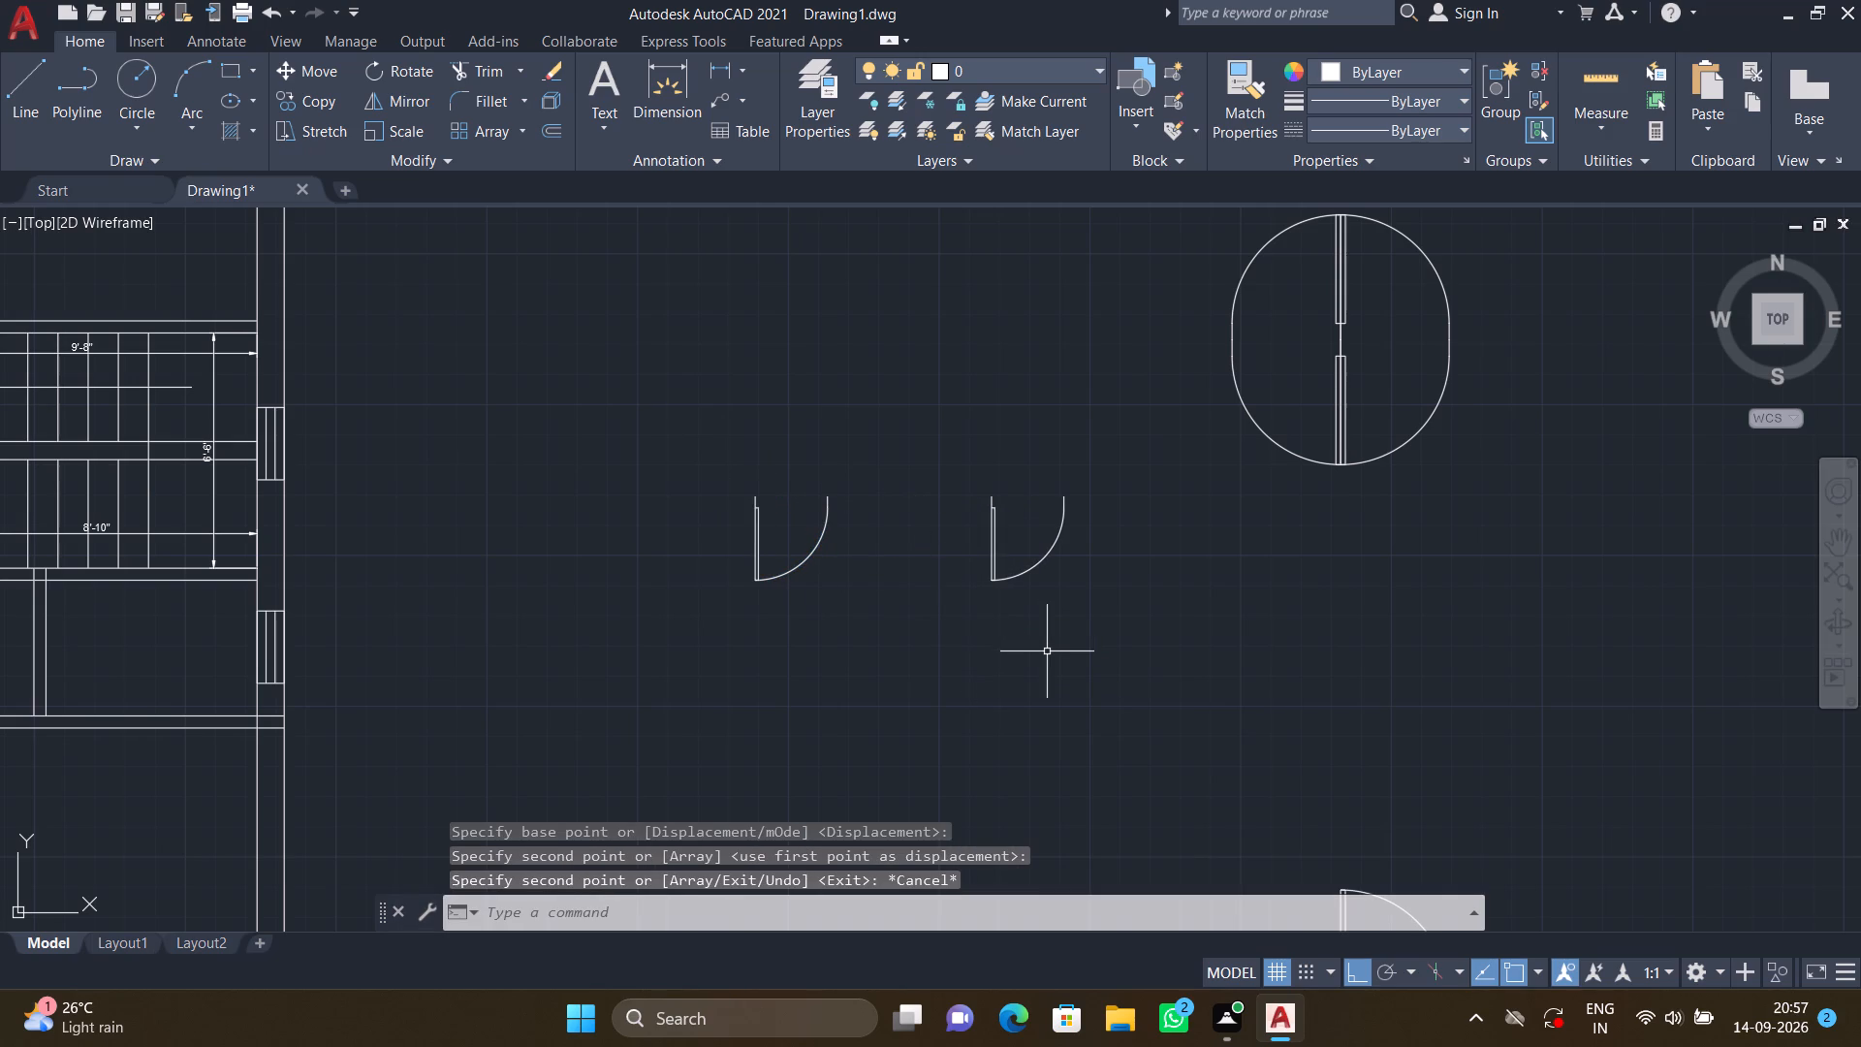
Rotate the eastern 2' door copy 90° counterclockwise about a point at its hinge-side jamb.
text(RO)
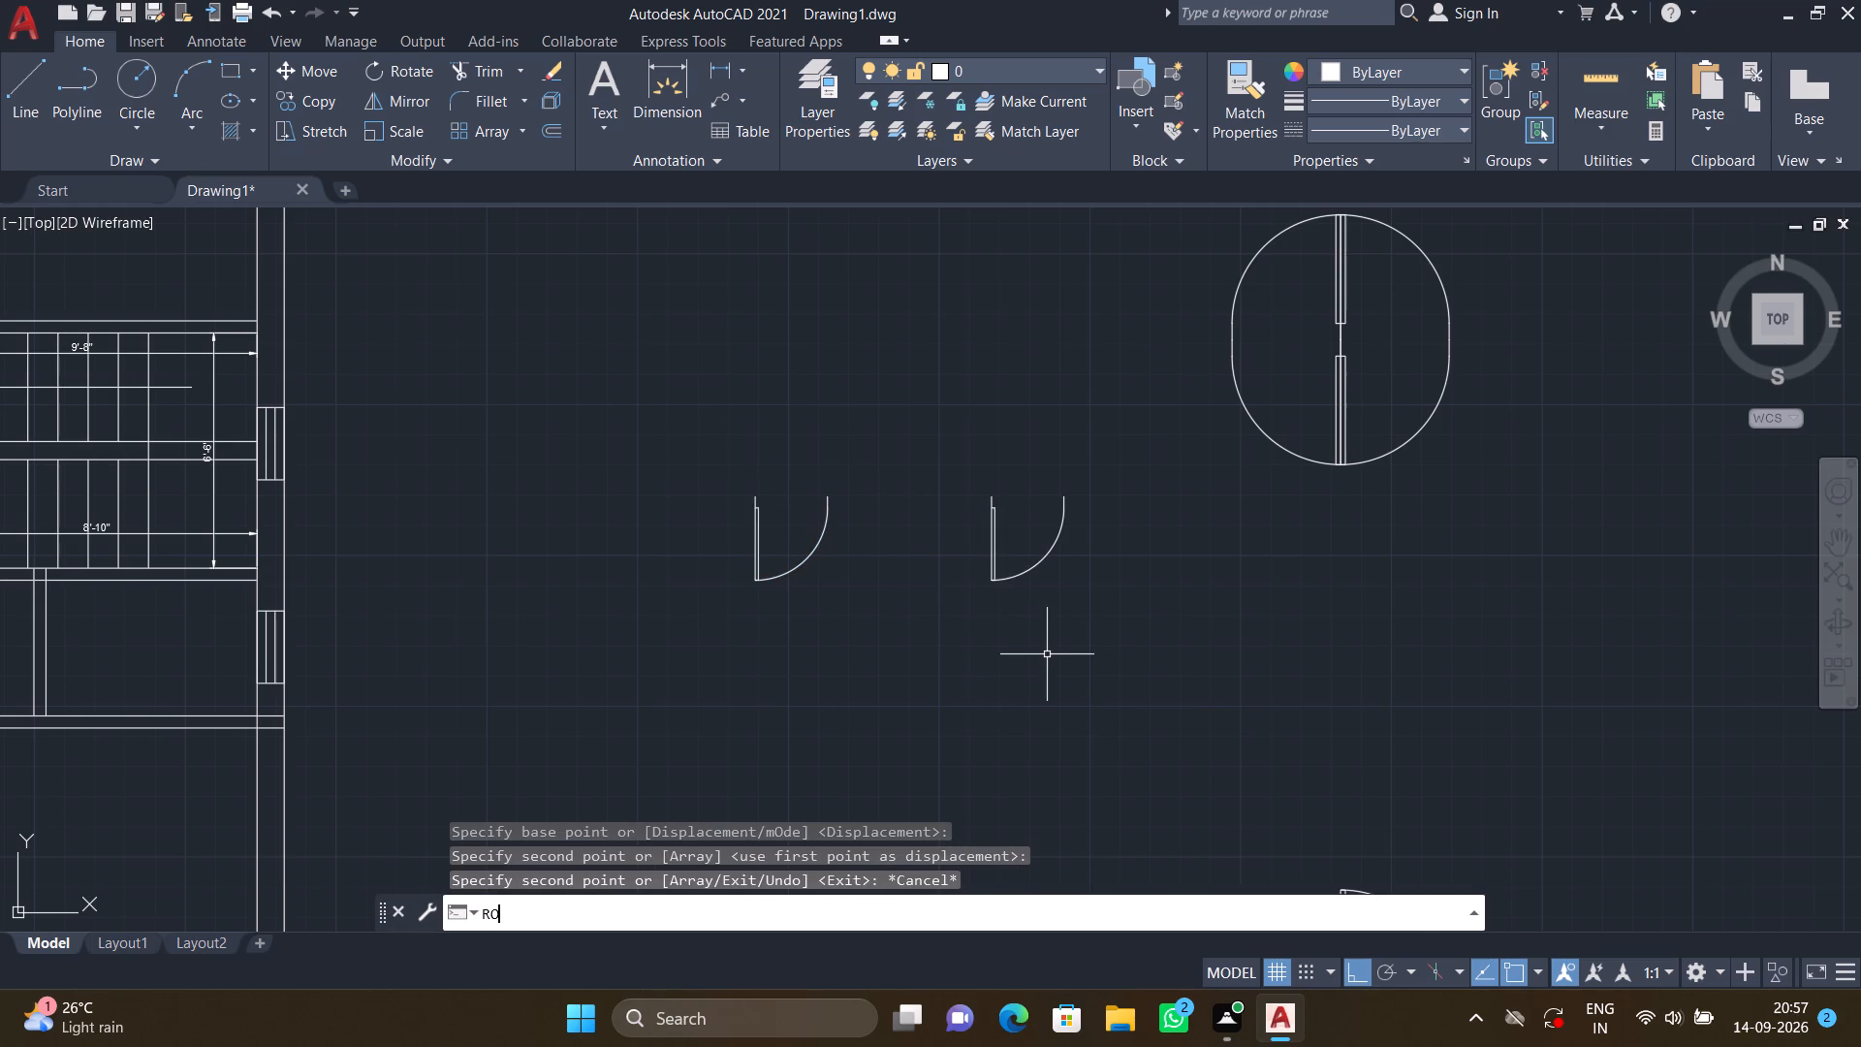
key(Return)
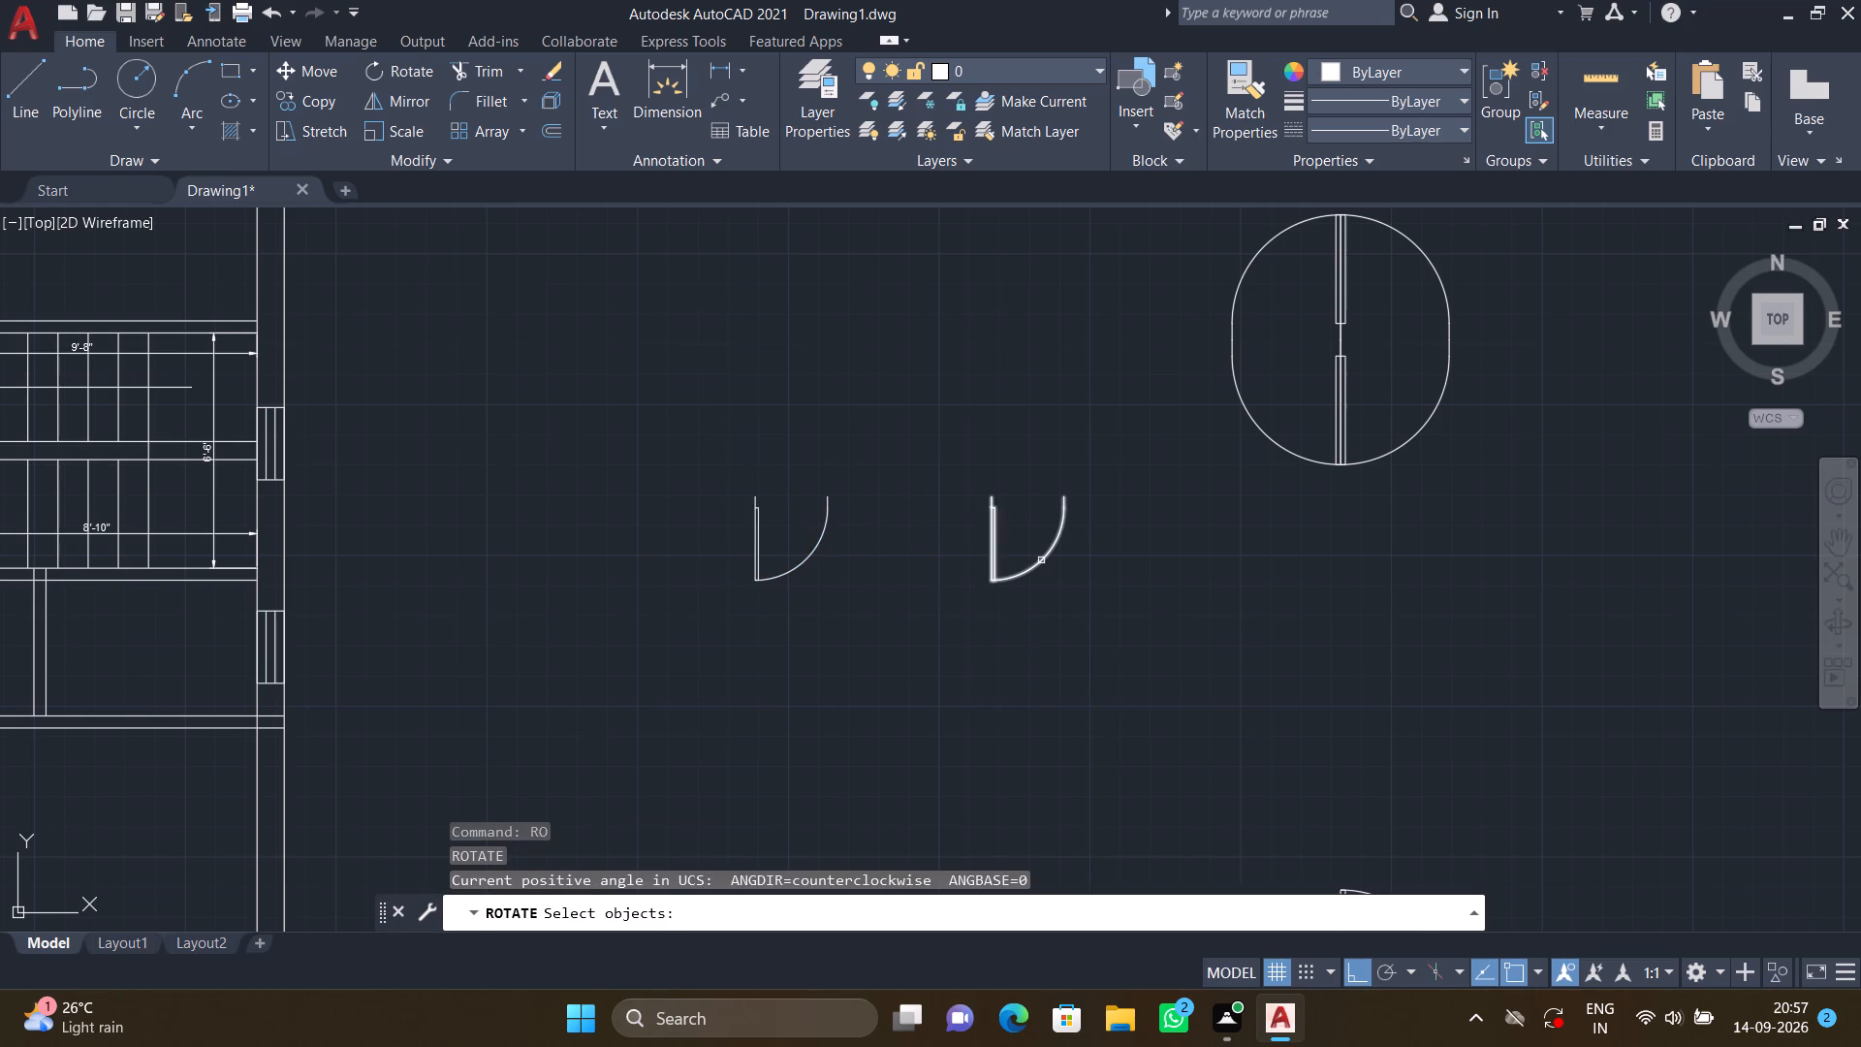
click(1041, 560)
key(Return)
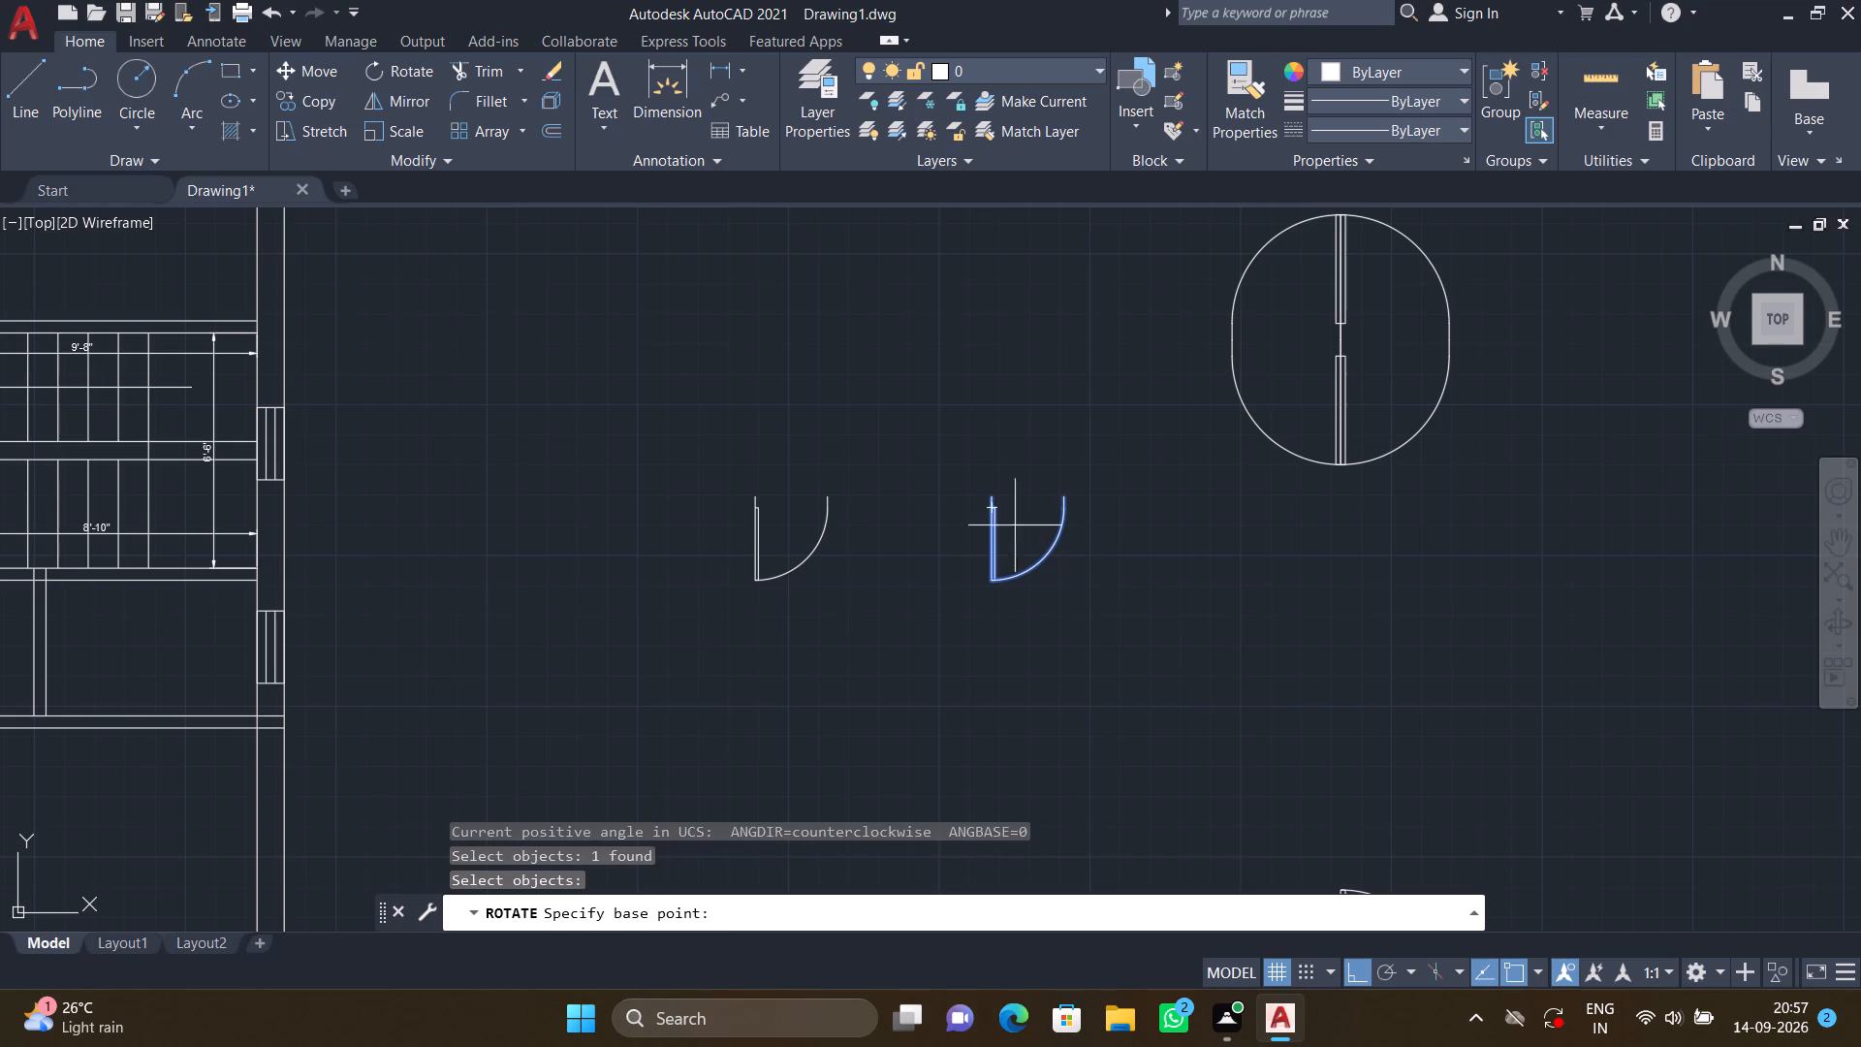
click(996, 501)
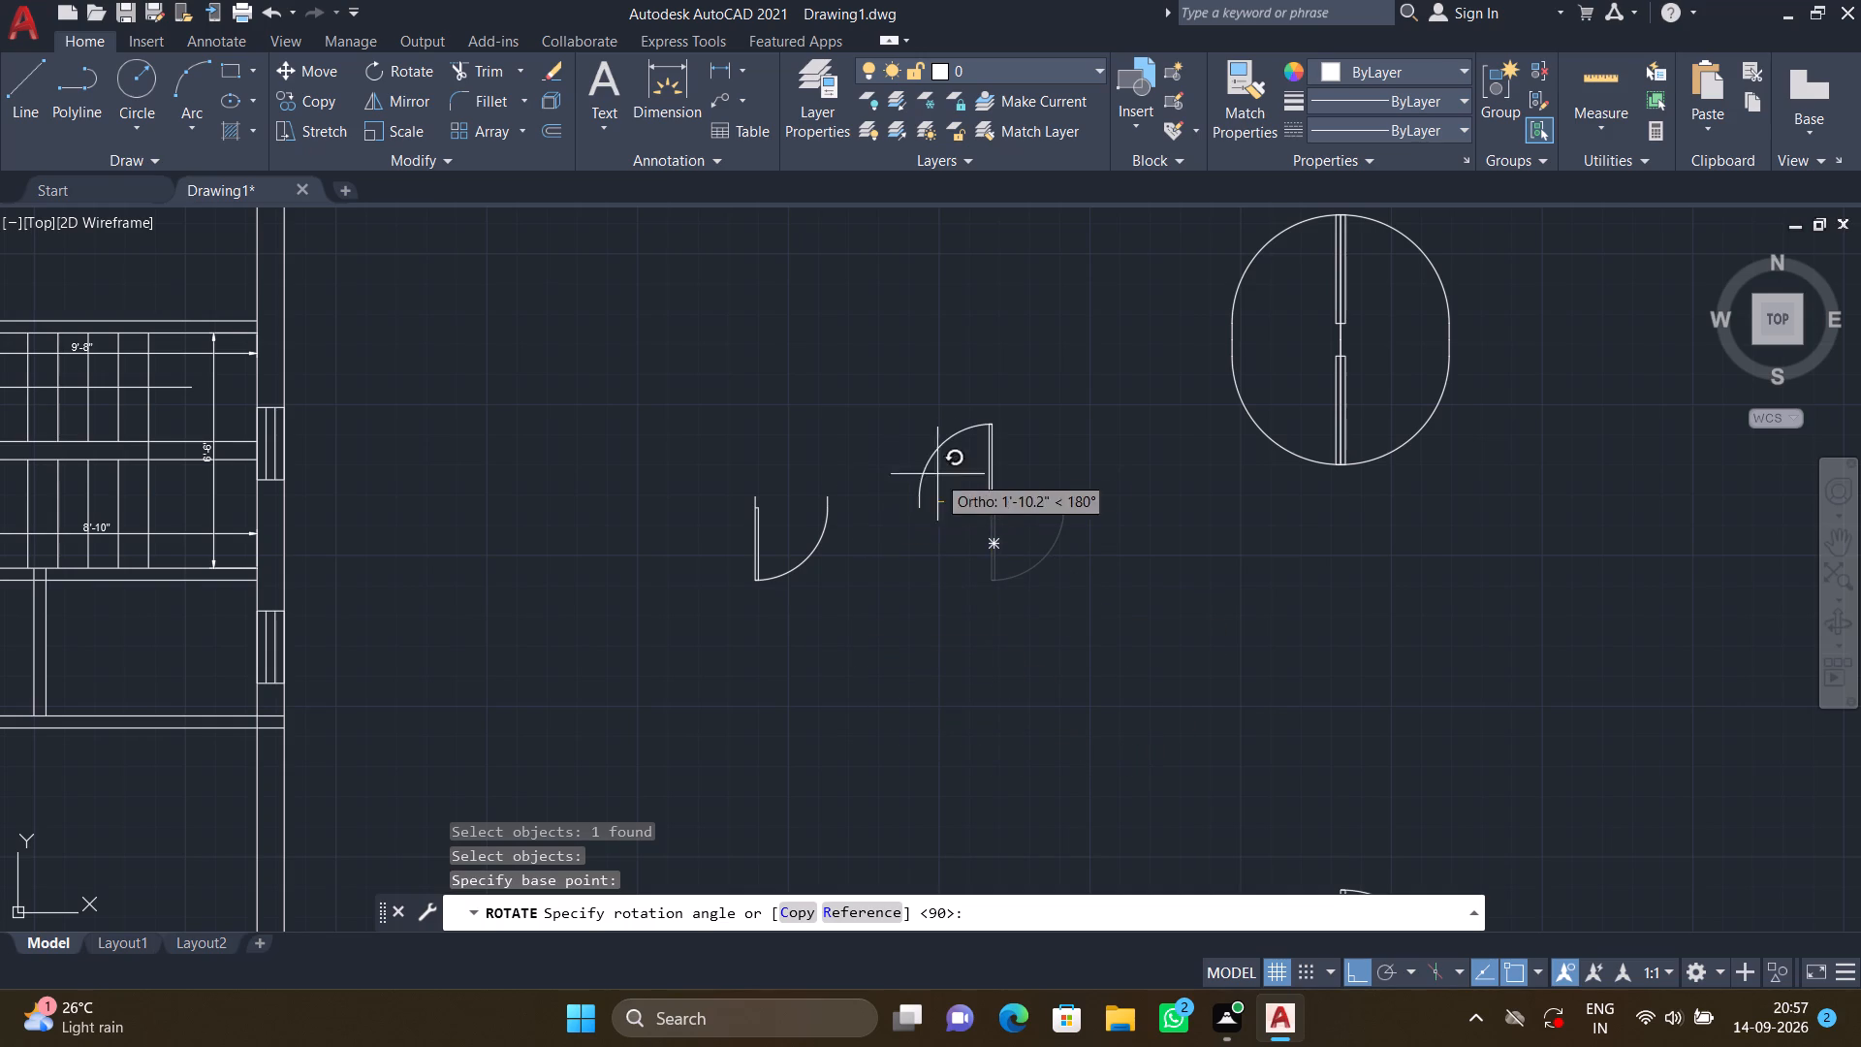
click(1008, 478)
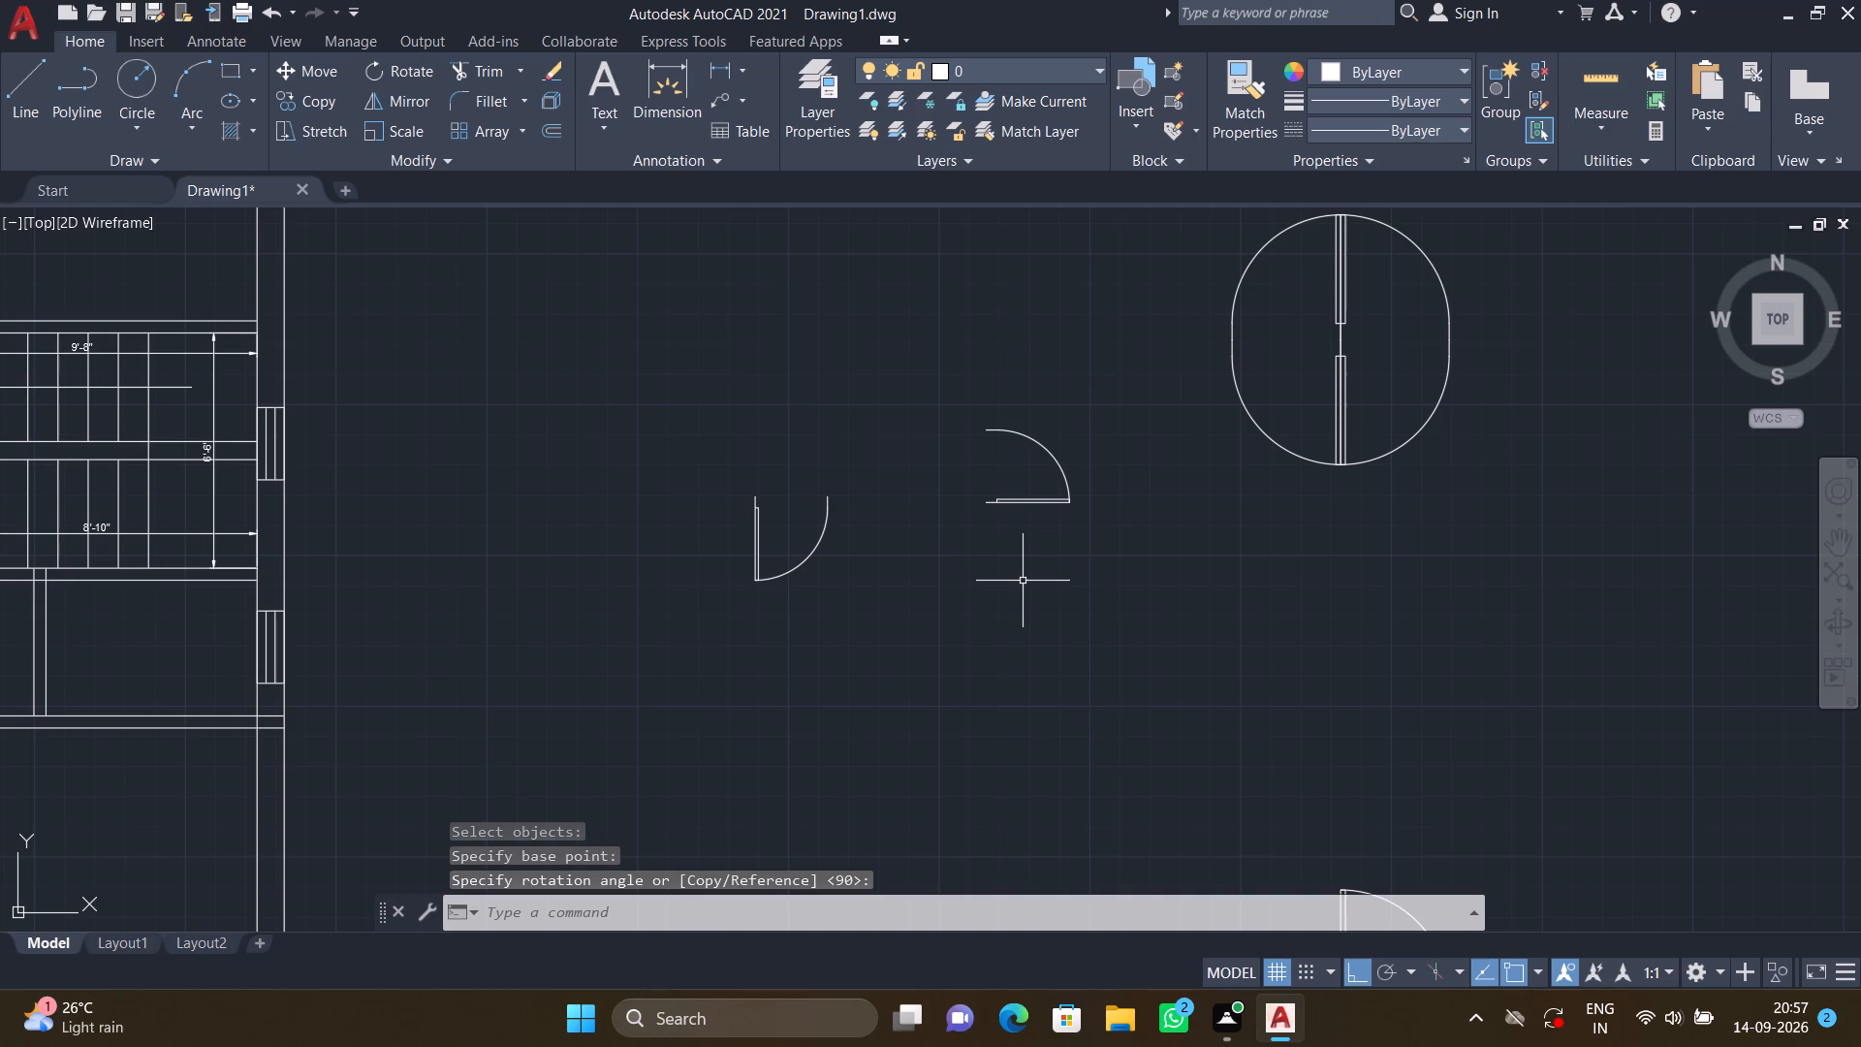
With ortho off, copy the unrotated 2' door by its hinge-side jamb endpoint onto the wall below the stairs, in the small western room.
scroll(1024, 581, down, 2)
middle_drag(937, 633, 1021, 474)
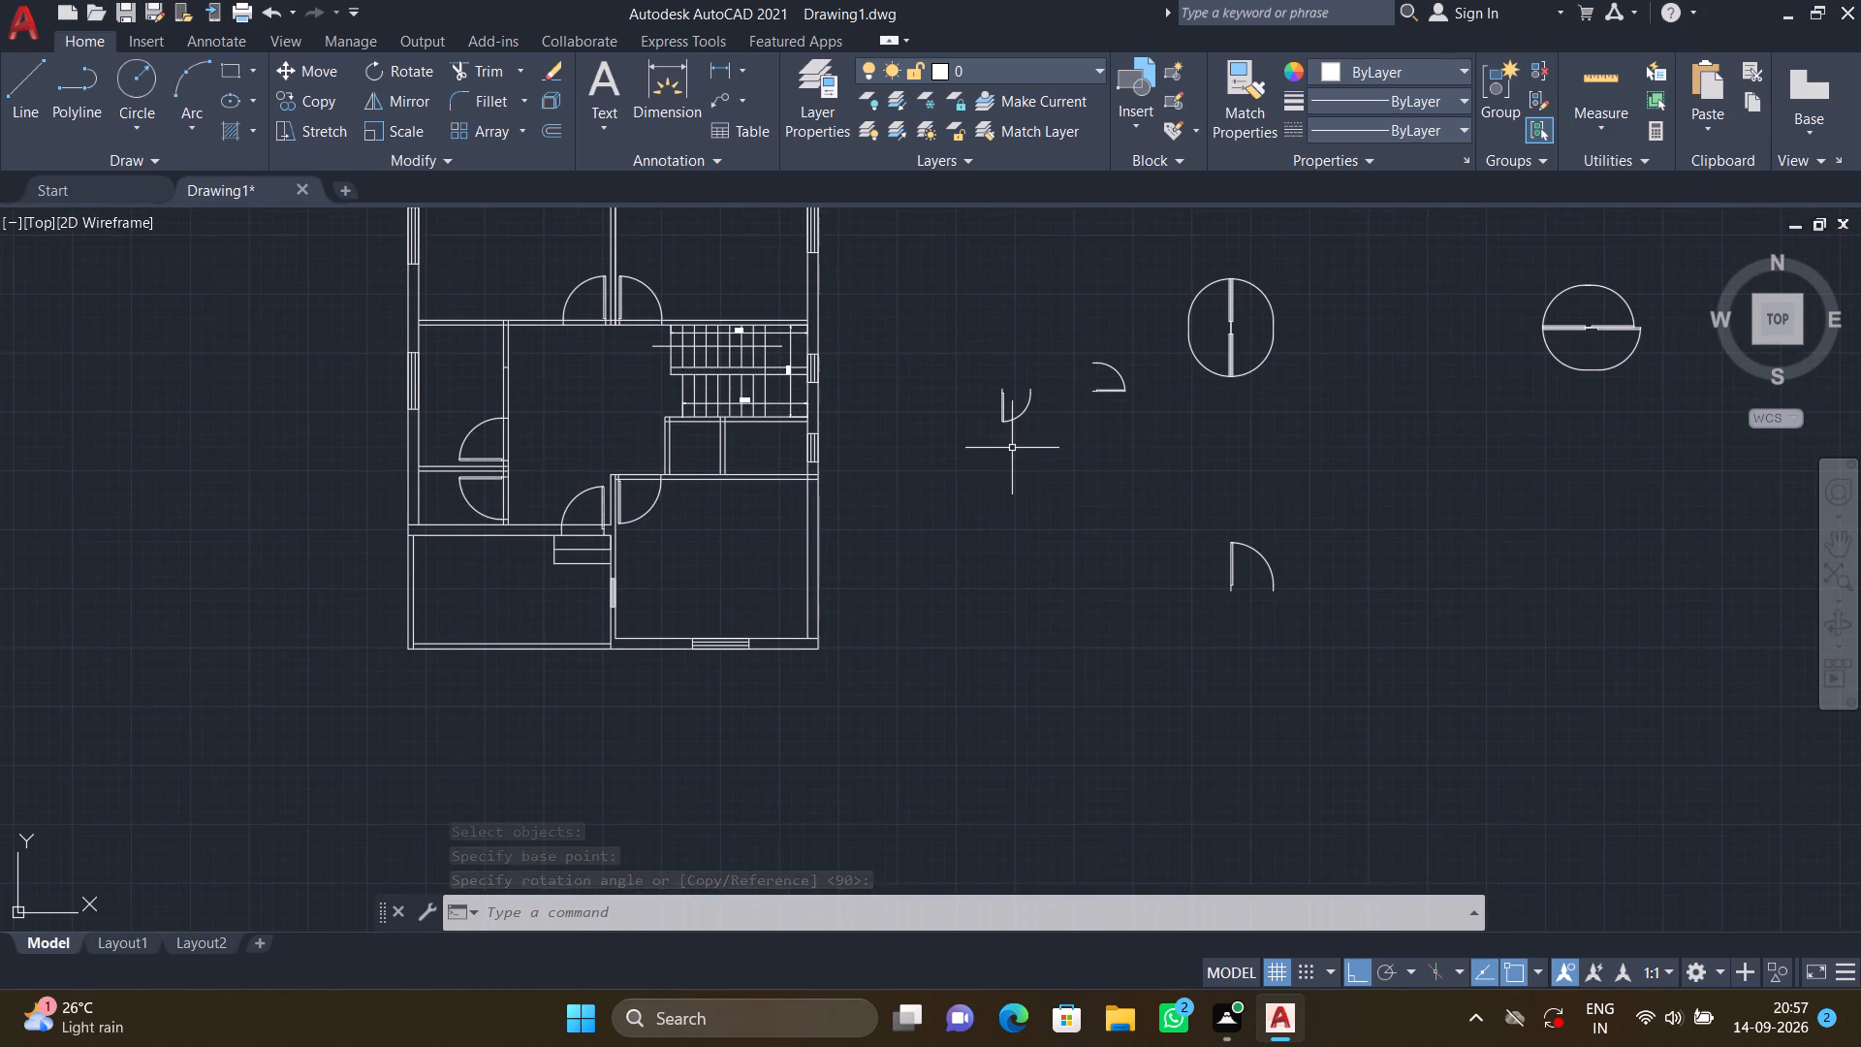
scroll(1012, 446, up, 2)
text(CO)
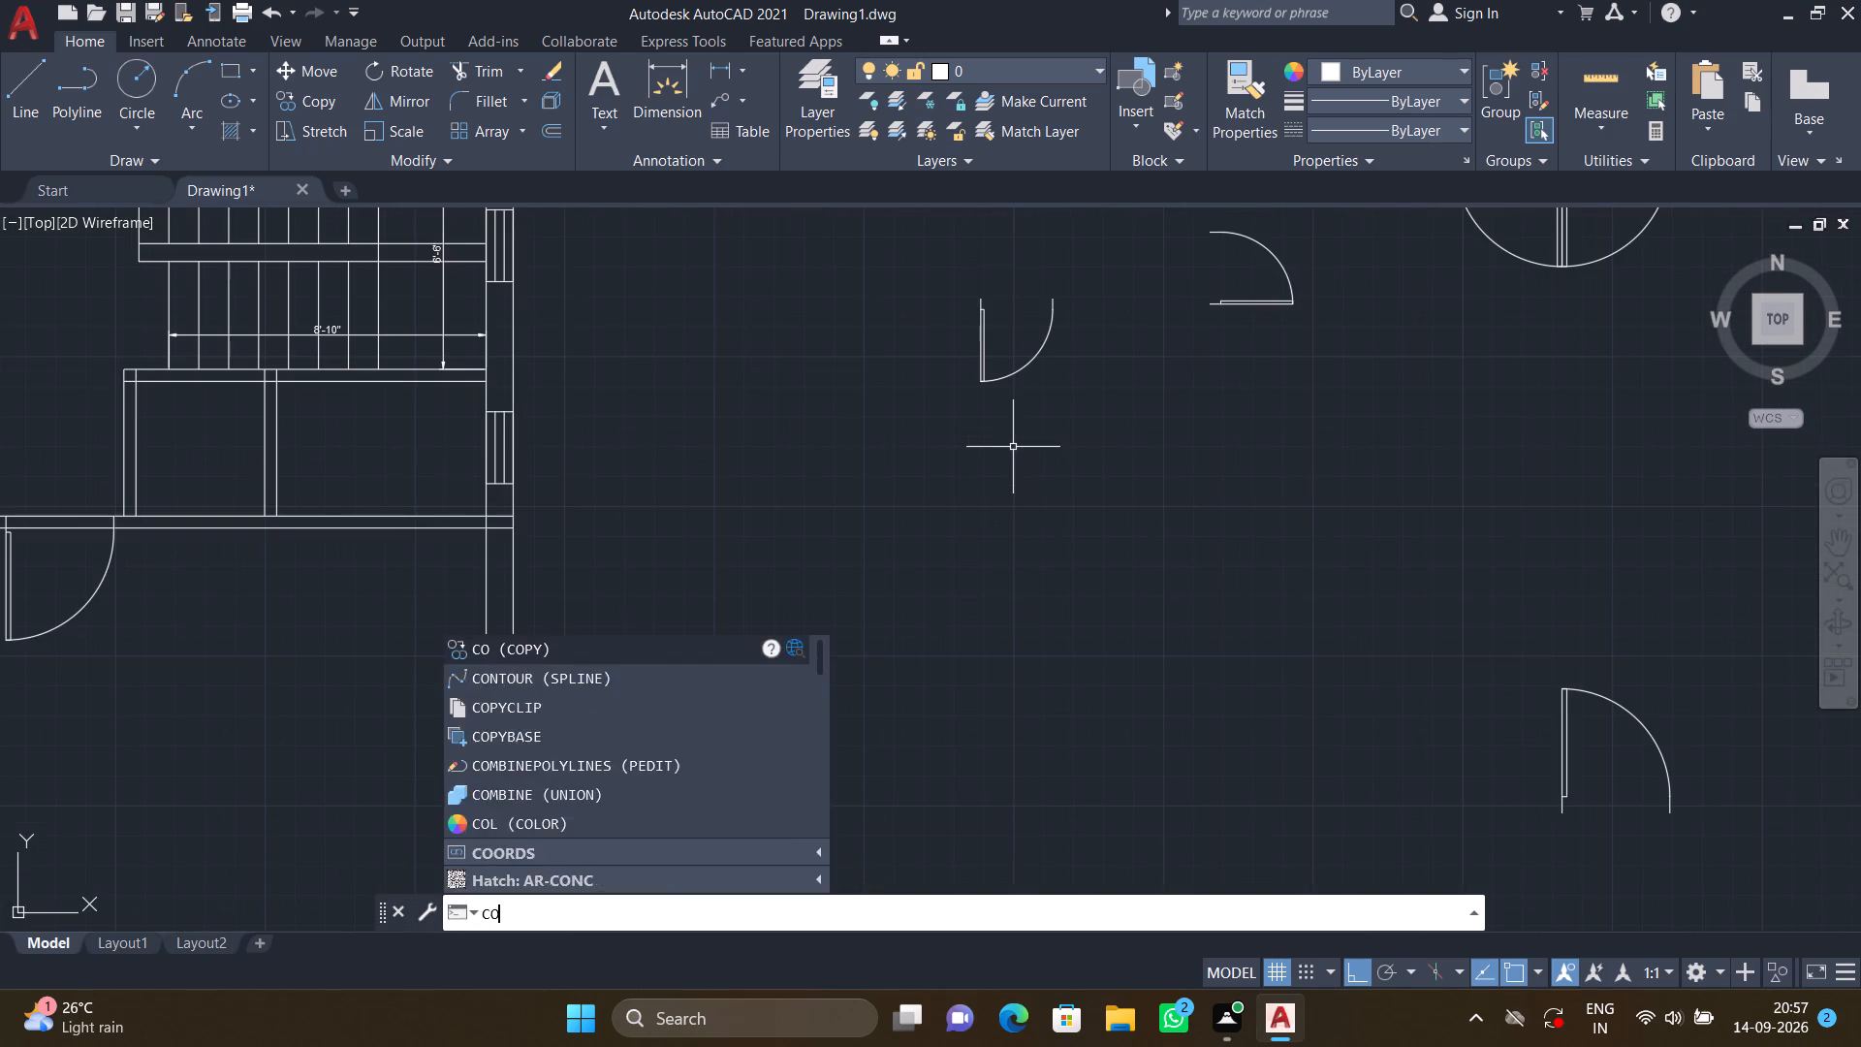
key(Return)
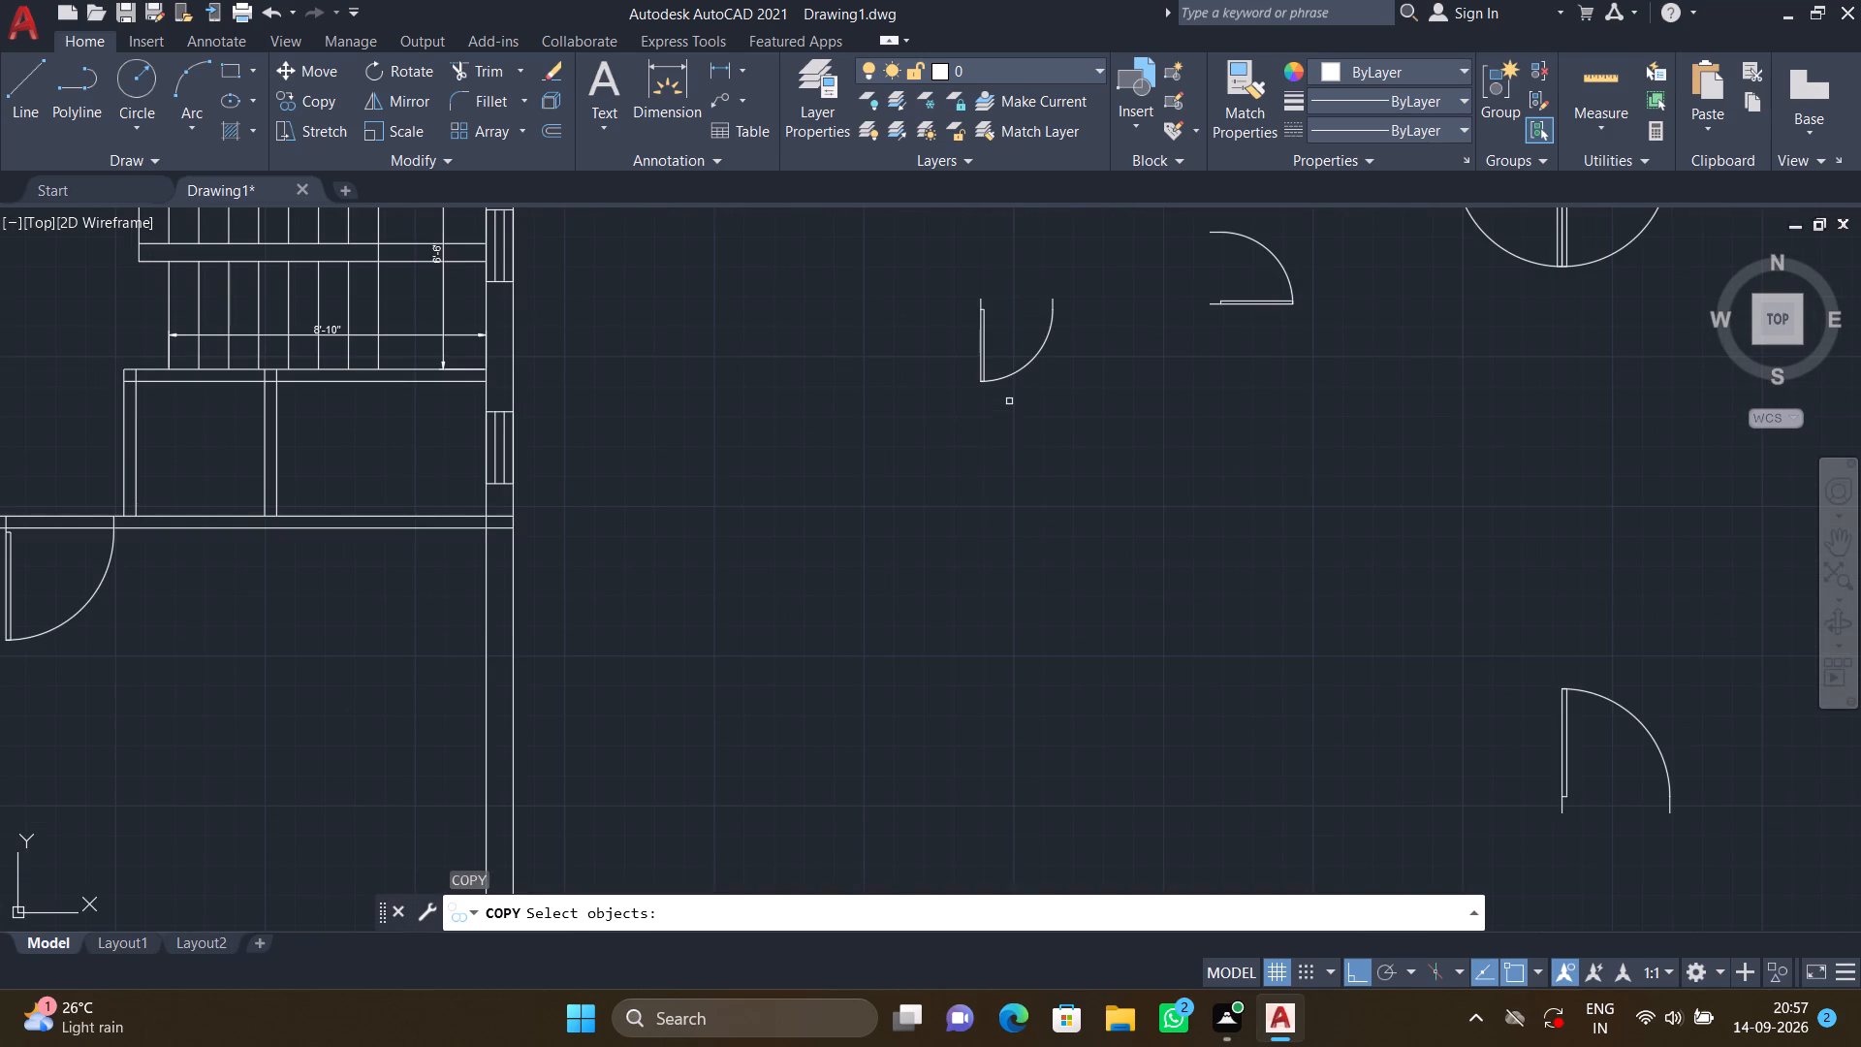
click(1008, 376)
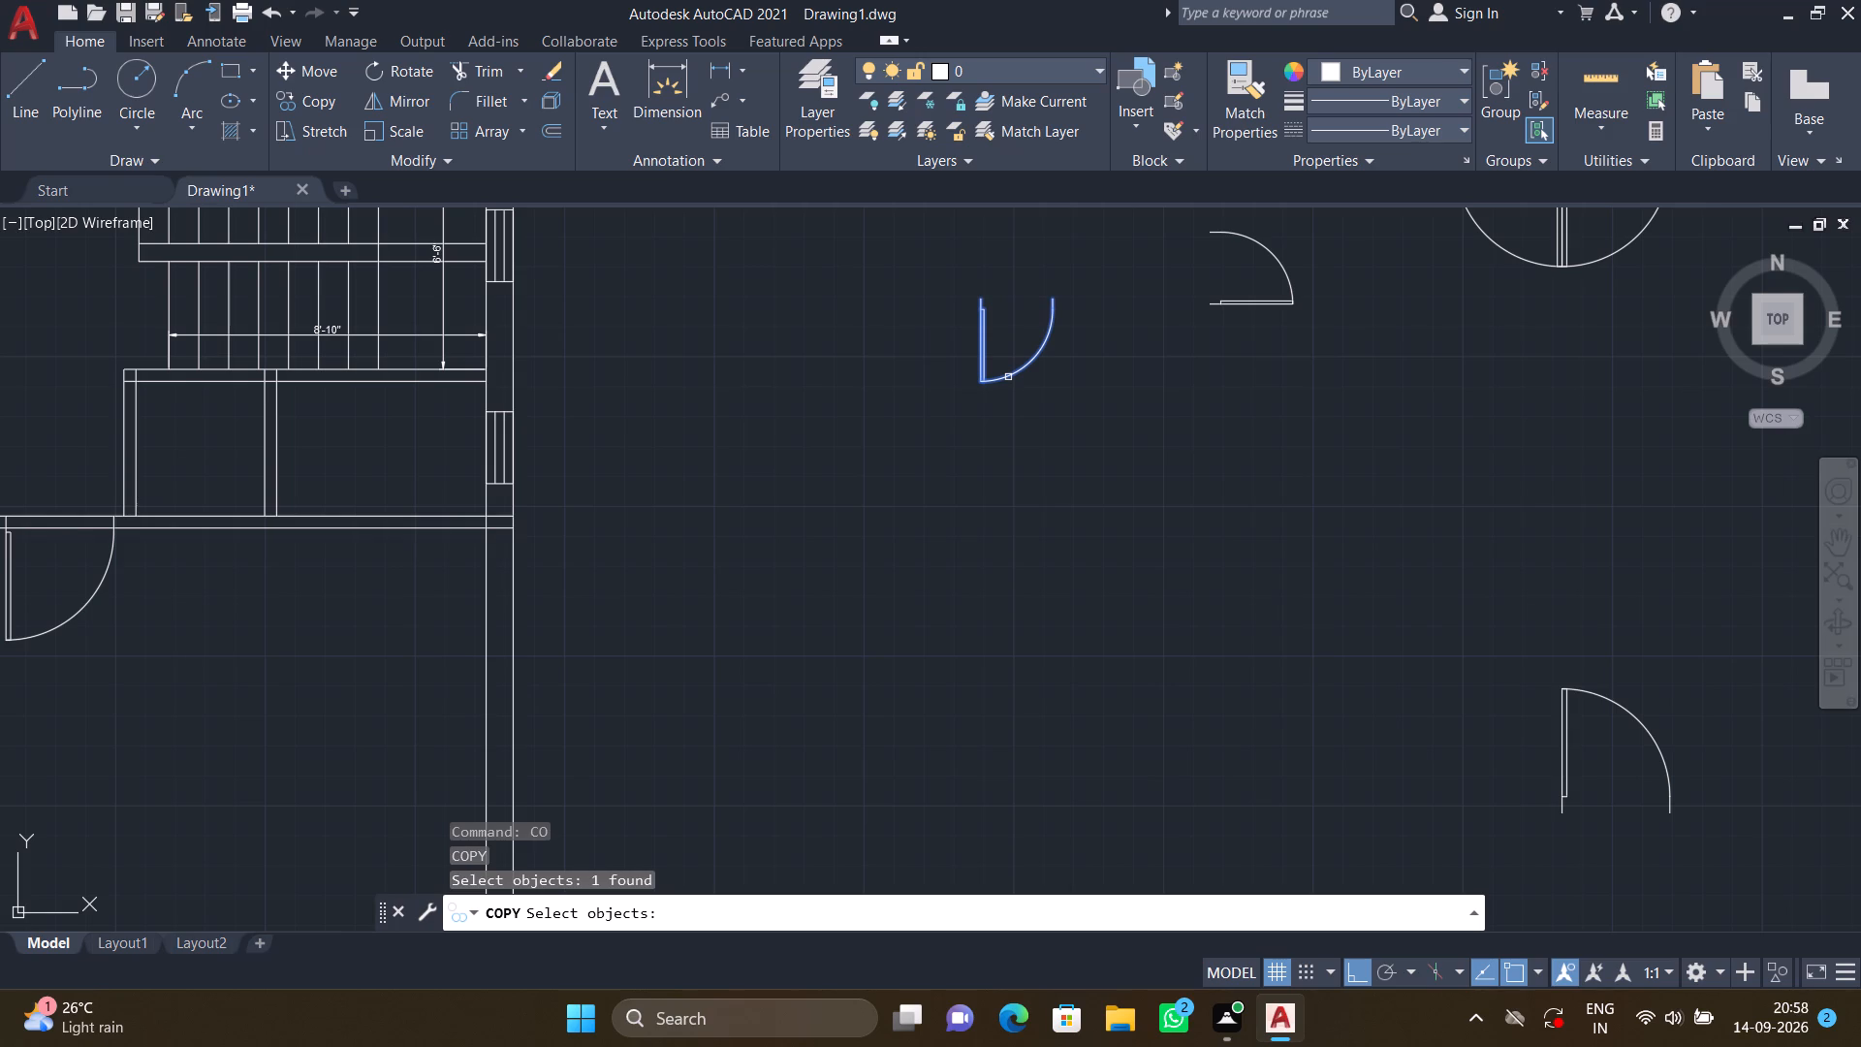
key(F8)
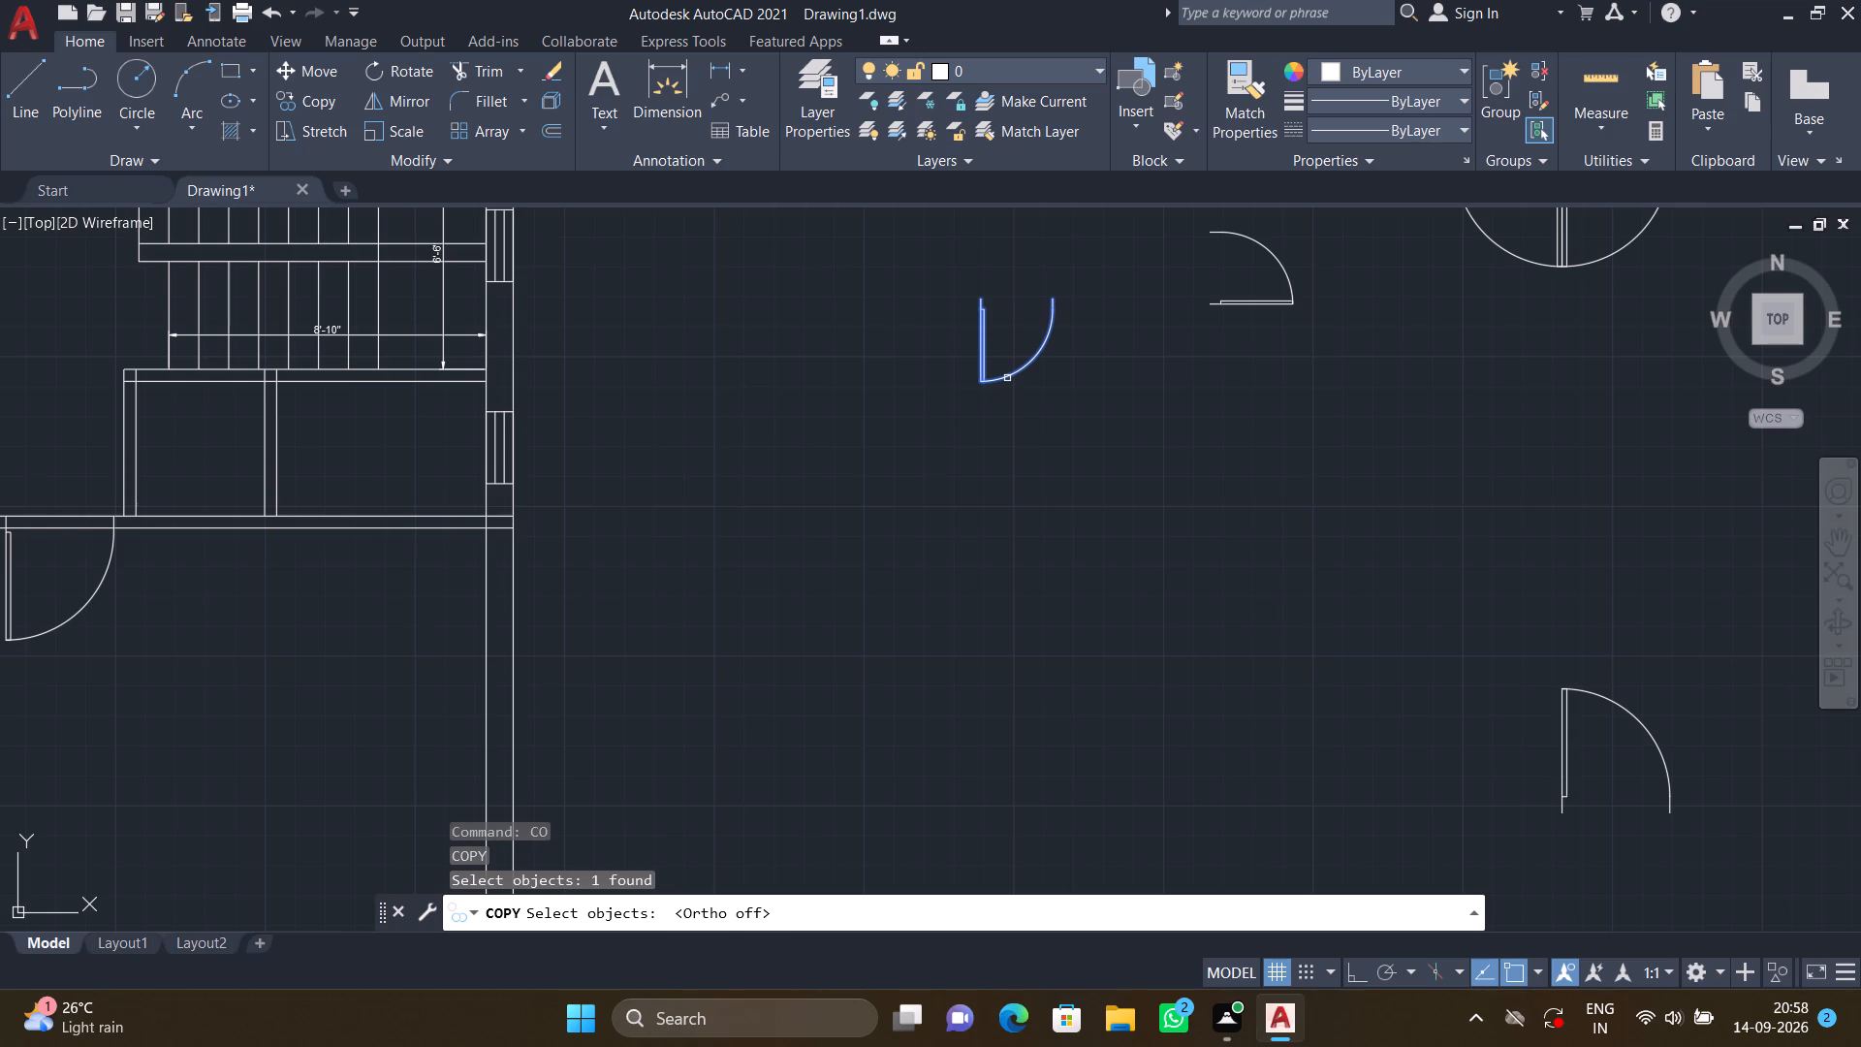
key(Return)
click(982, 298)
middle_drag(394, 489, 547, 492)
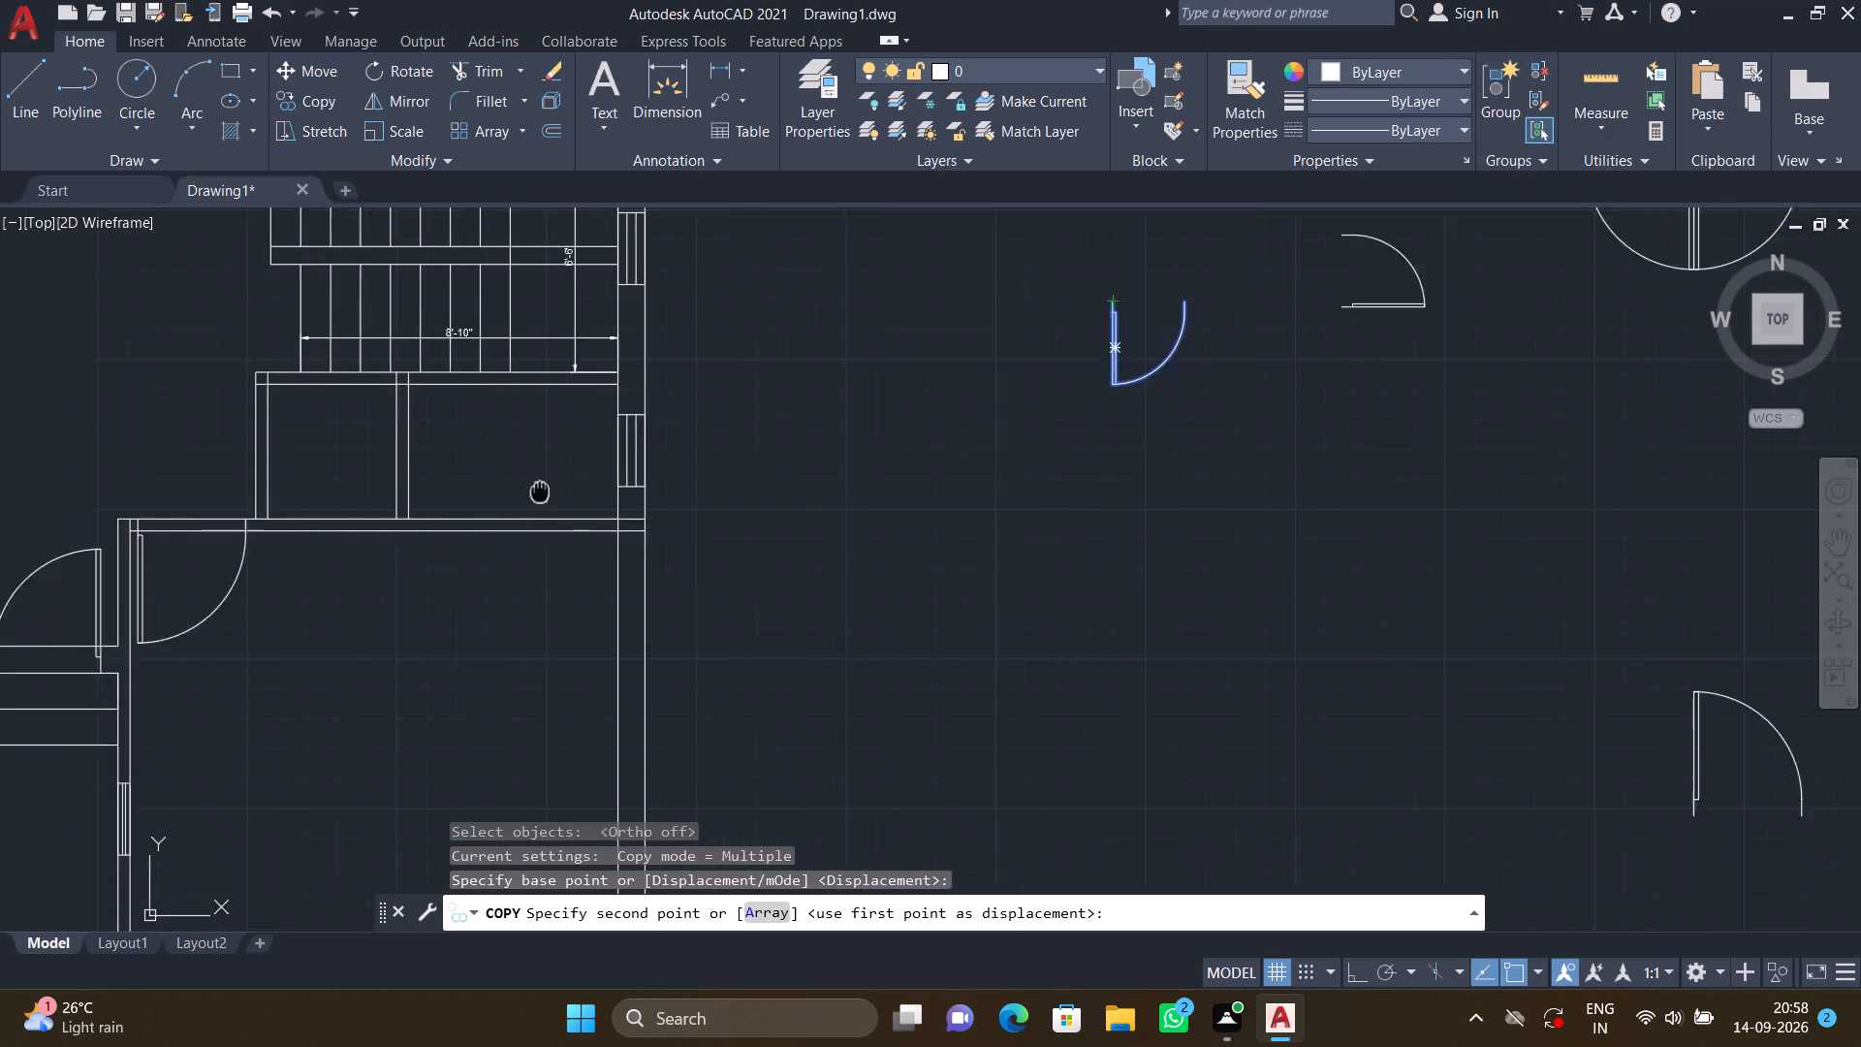
middle_drag(547, 492, 1022, 554)
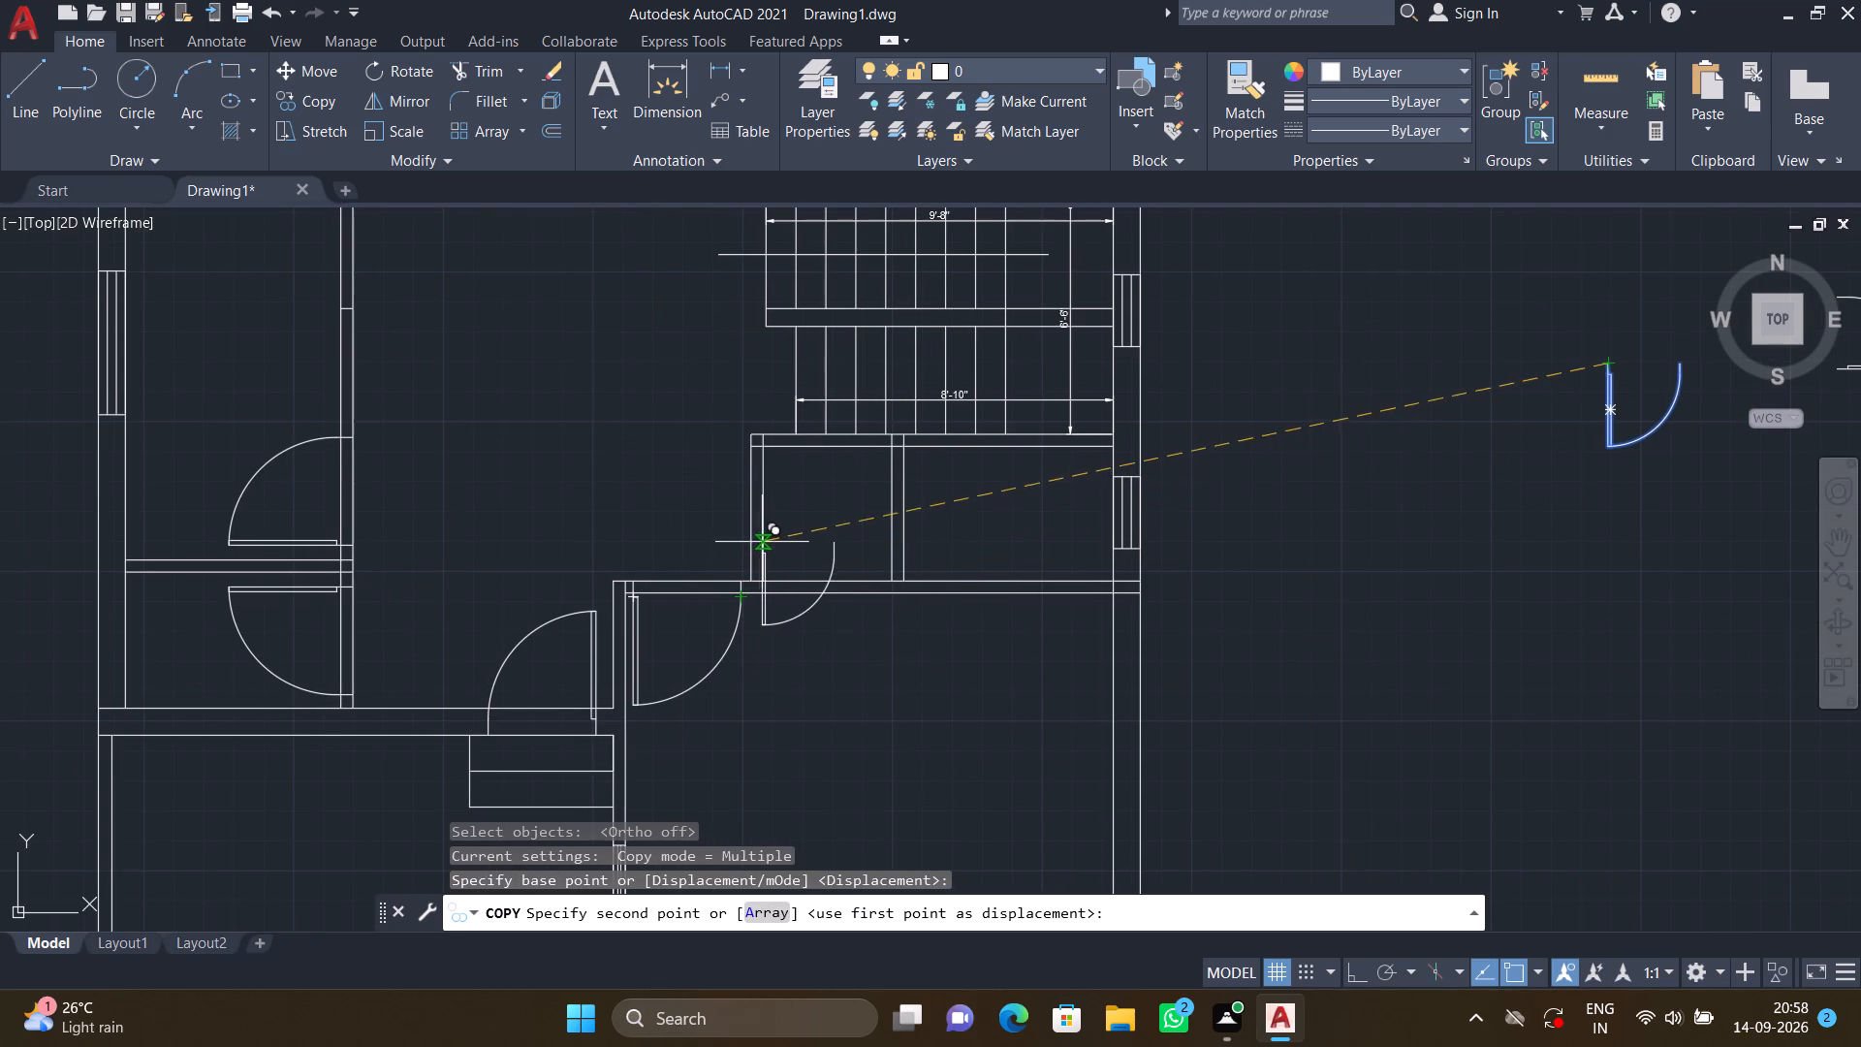
middle_drag(760, 519, 790, 629)
scroll(808, 581, up, 2)
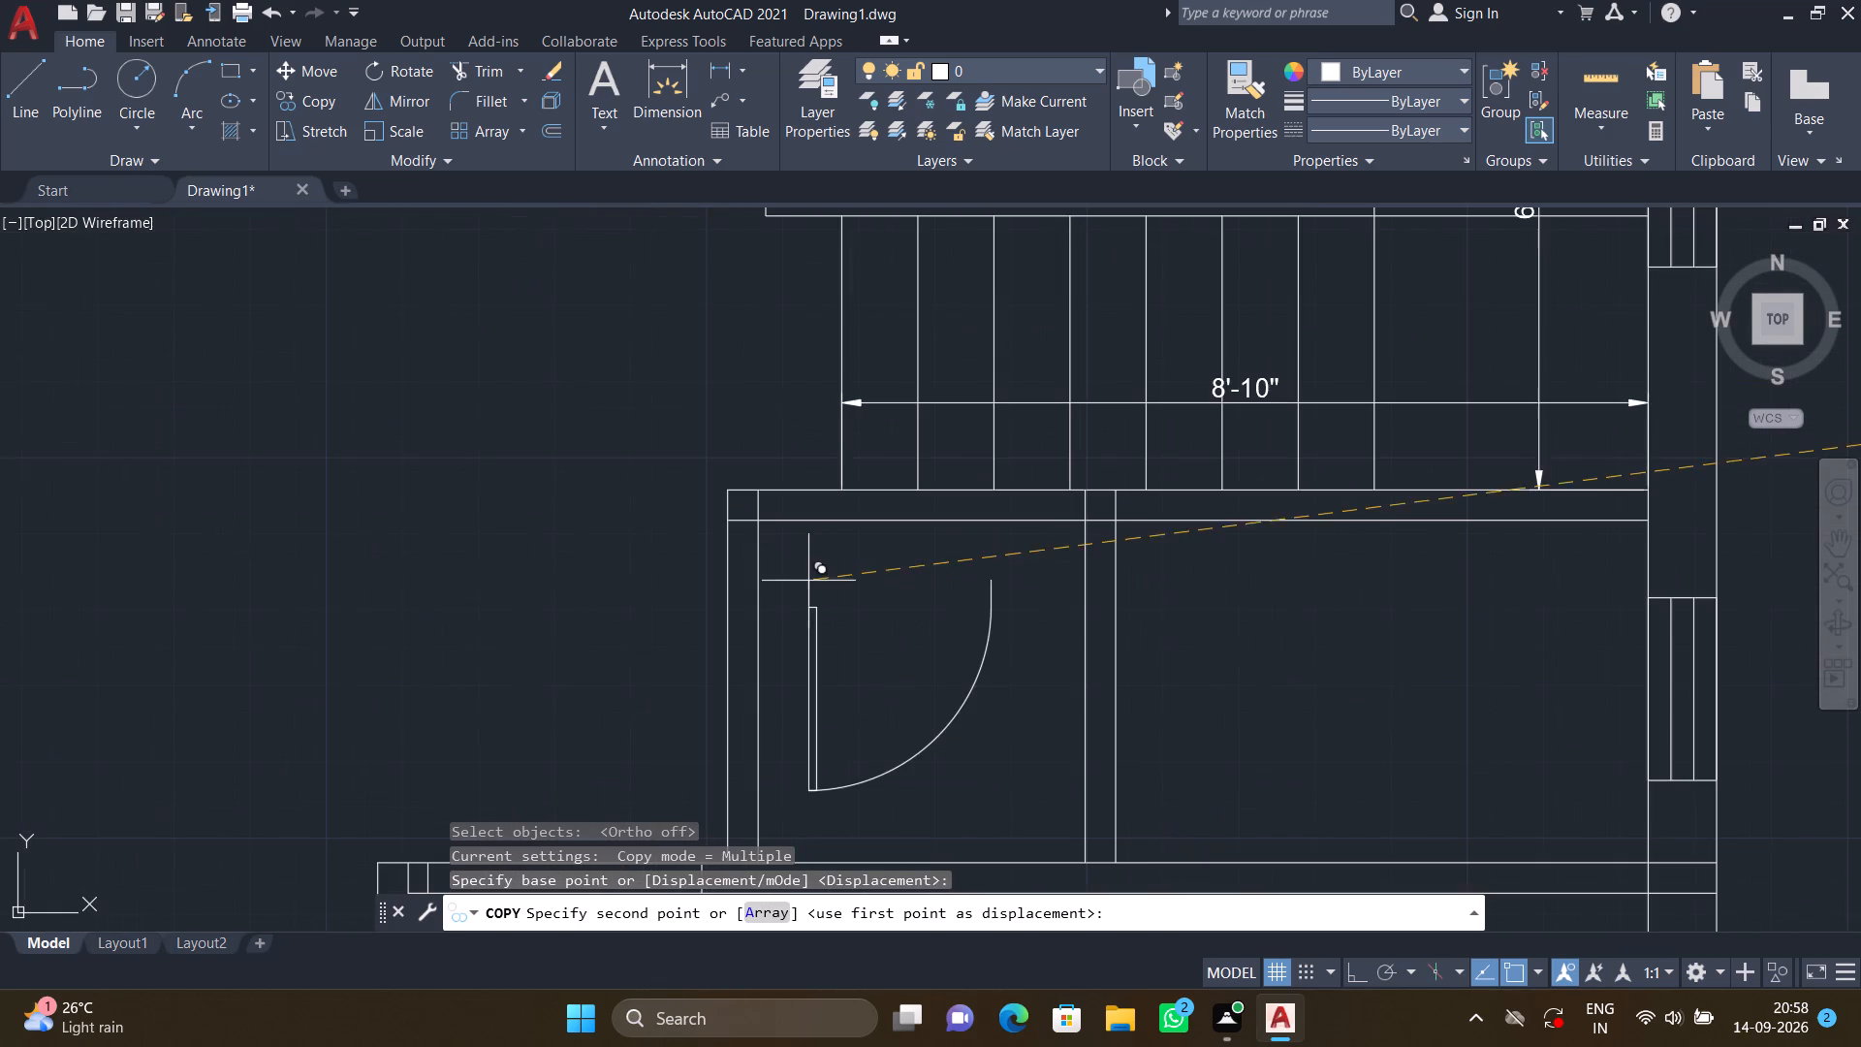
scroll(793, 534, up, 2)
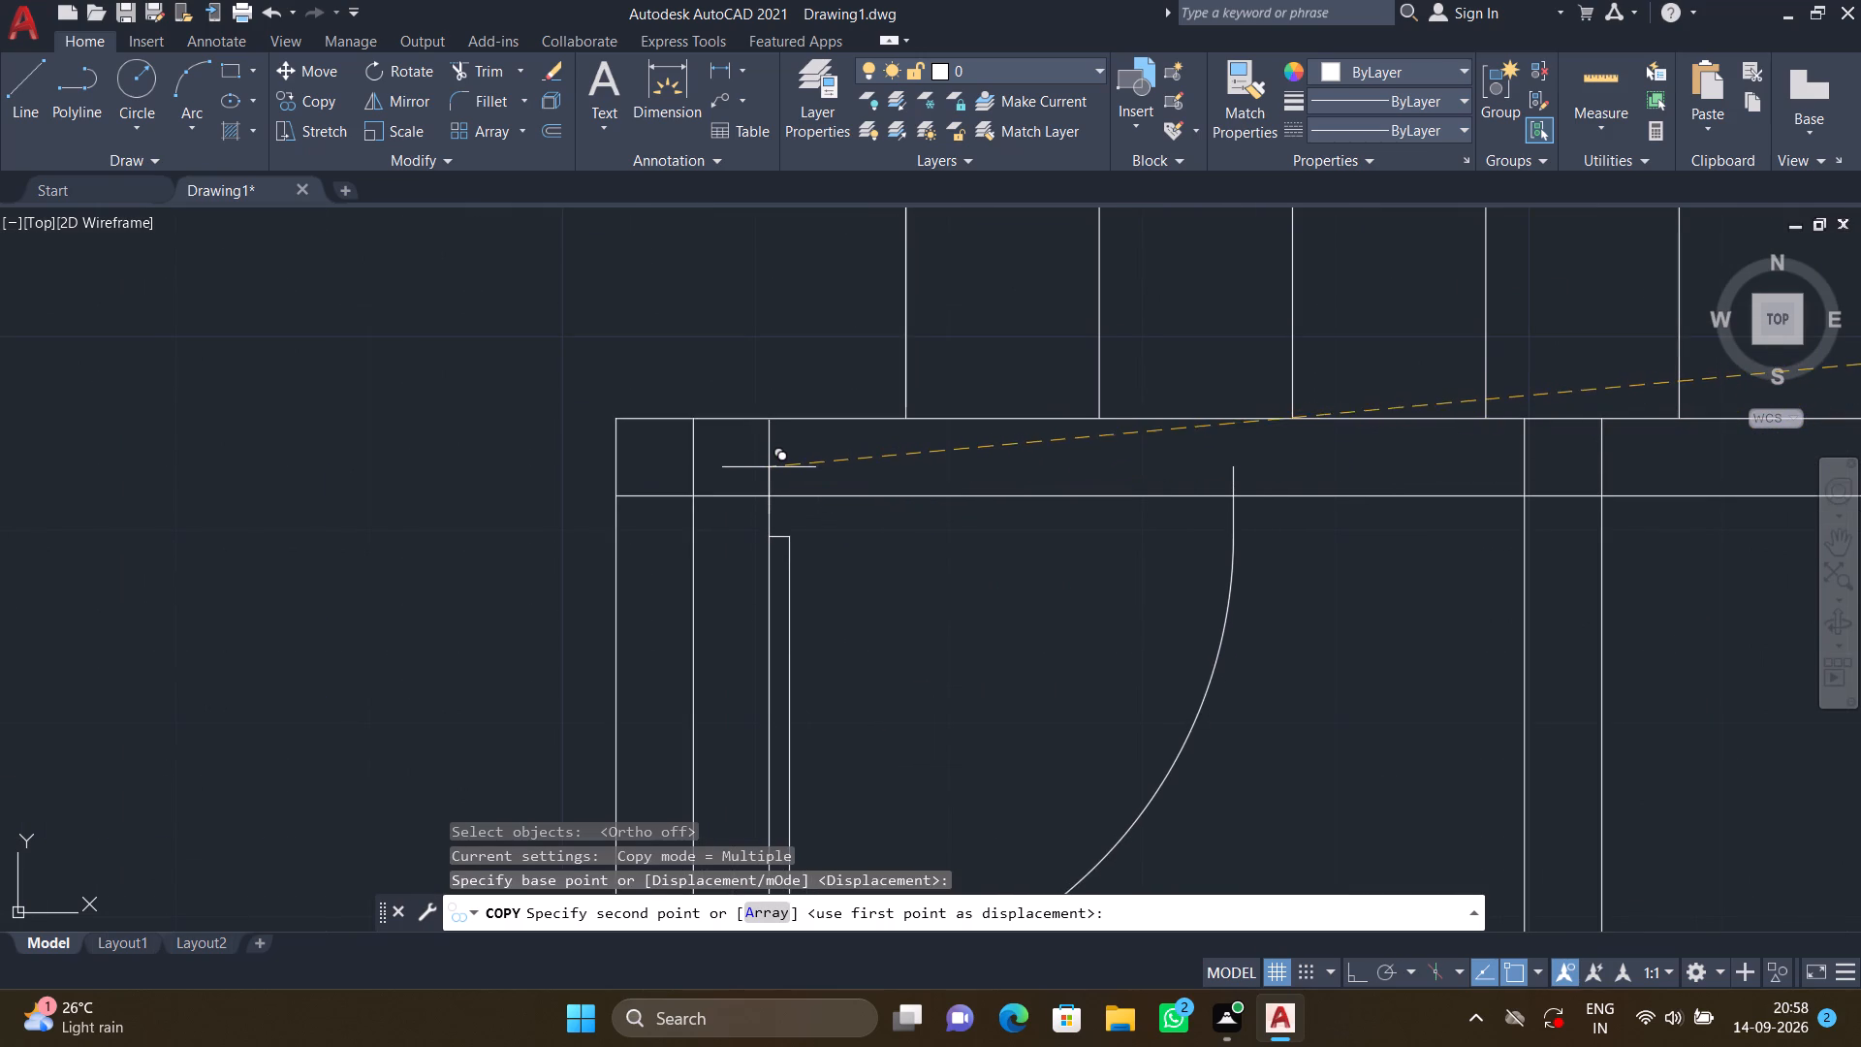
click(767, 419)
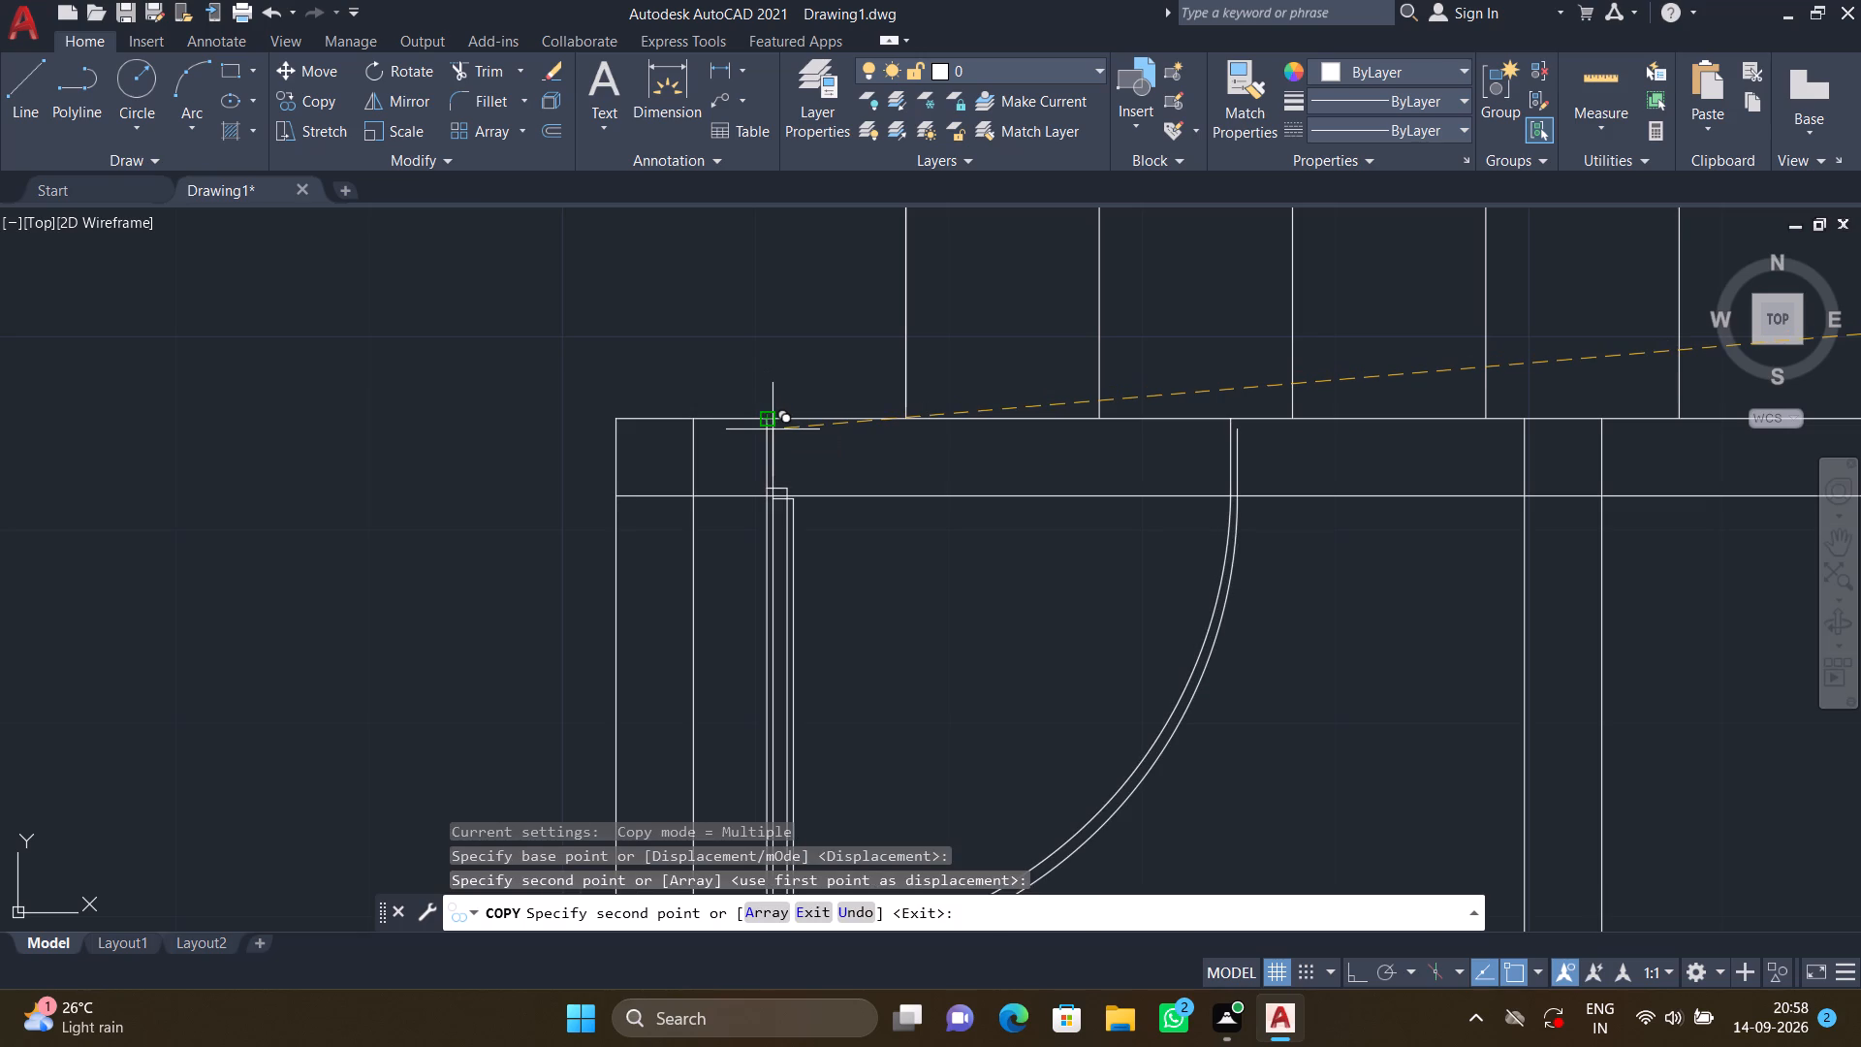
key(Return)
Inspect how the new 2' door's jambs meet the wall lines below the stairs and the adjacent wall corner.
scroll(1235, 428, up, 3)
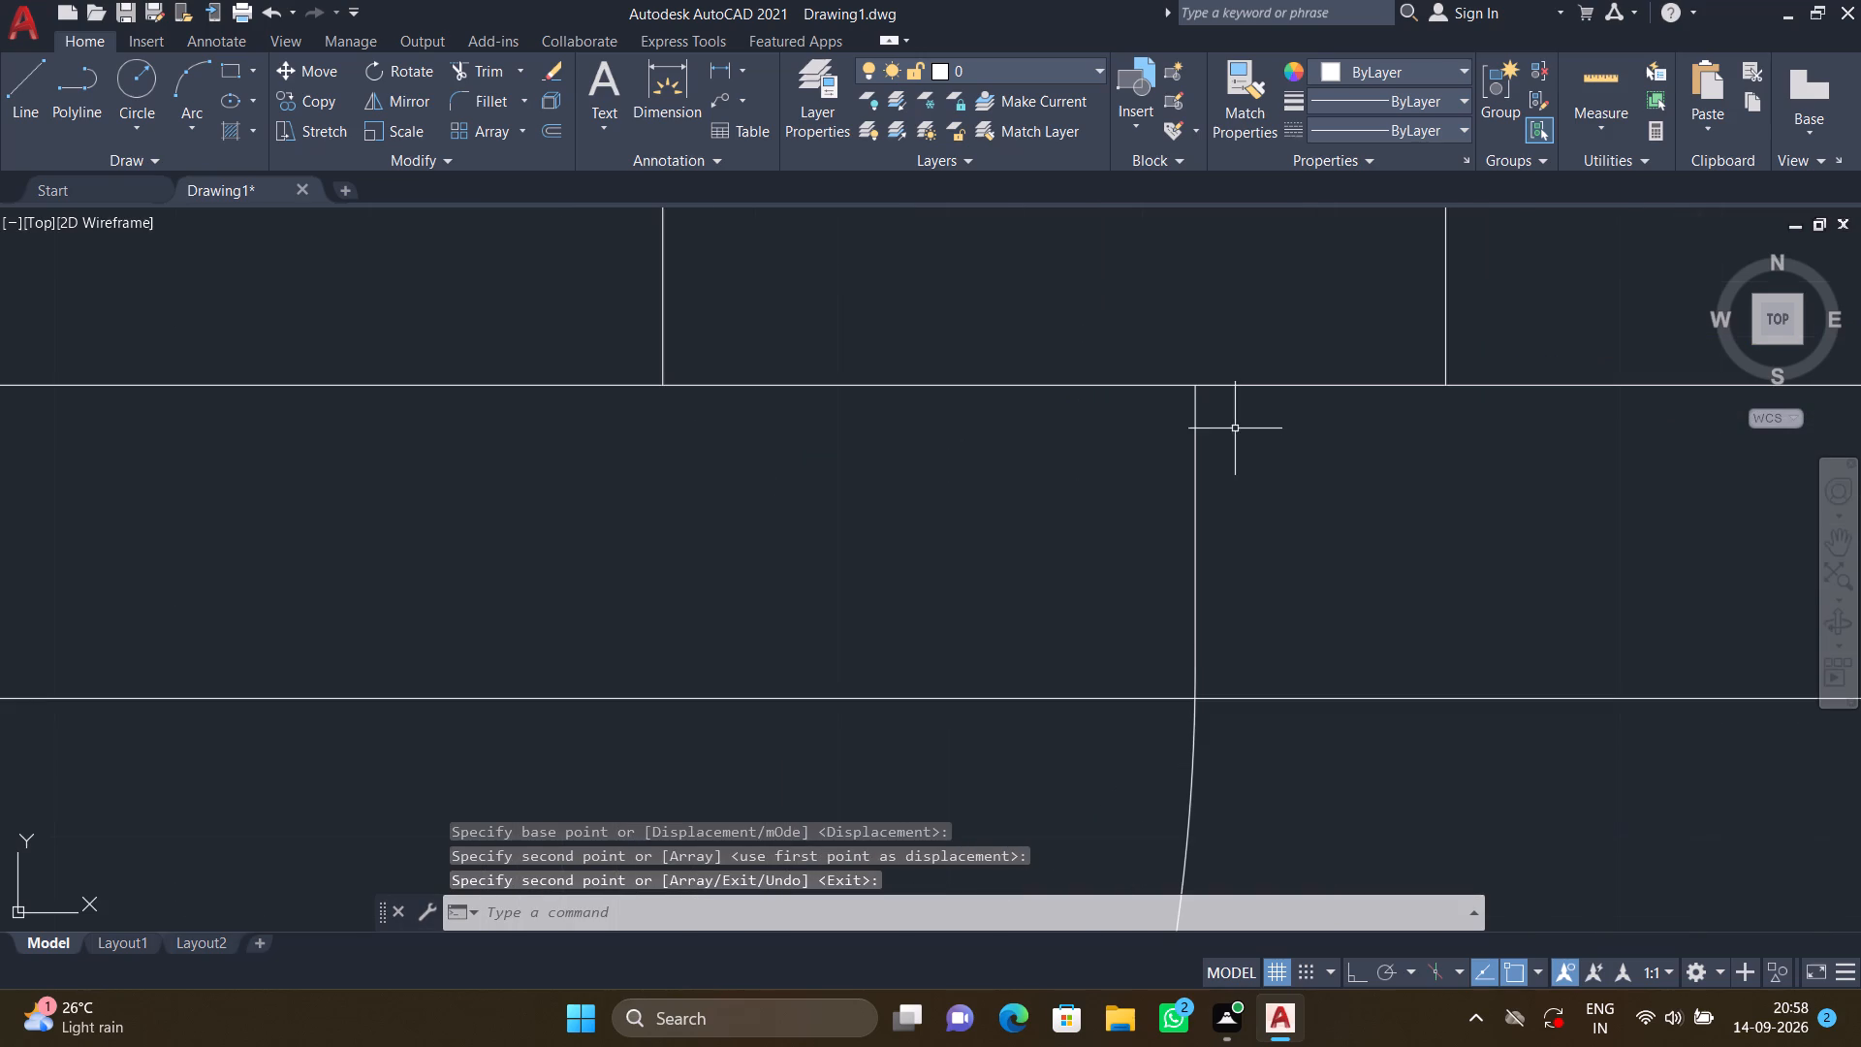
scroll(1201, 394, up, 4)
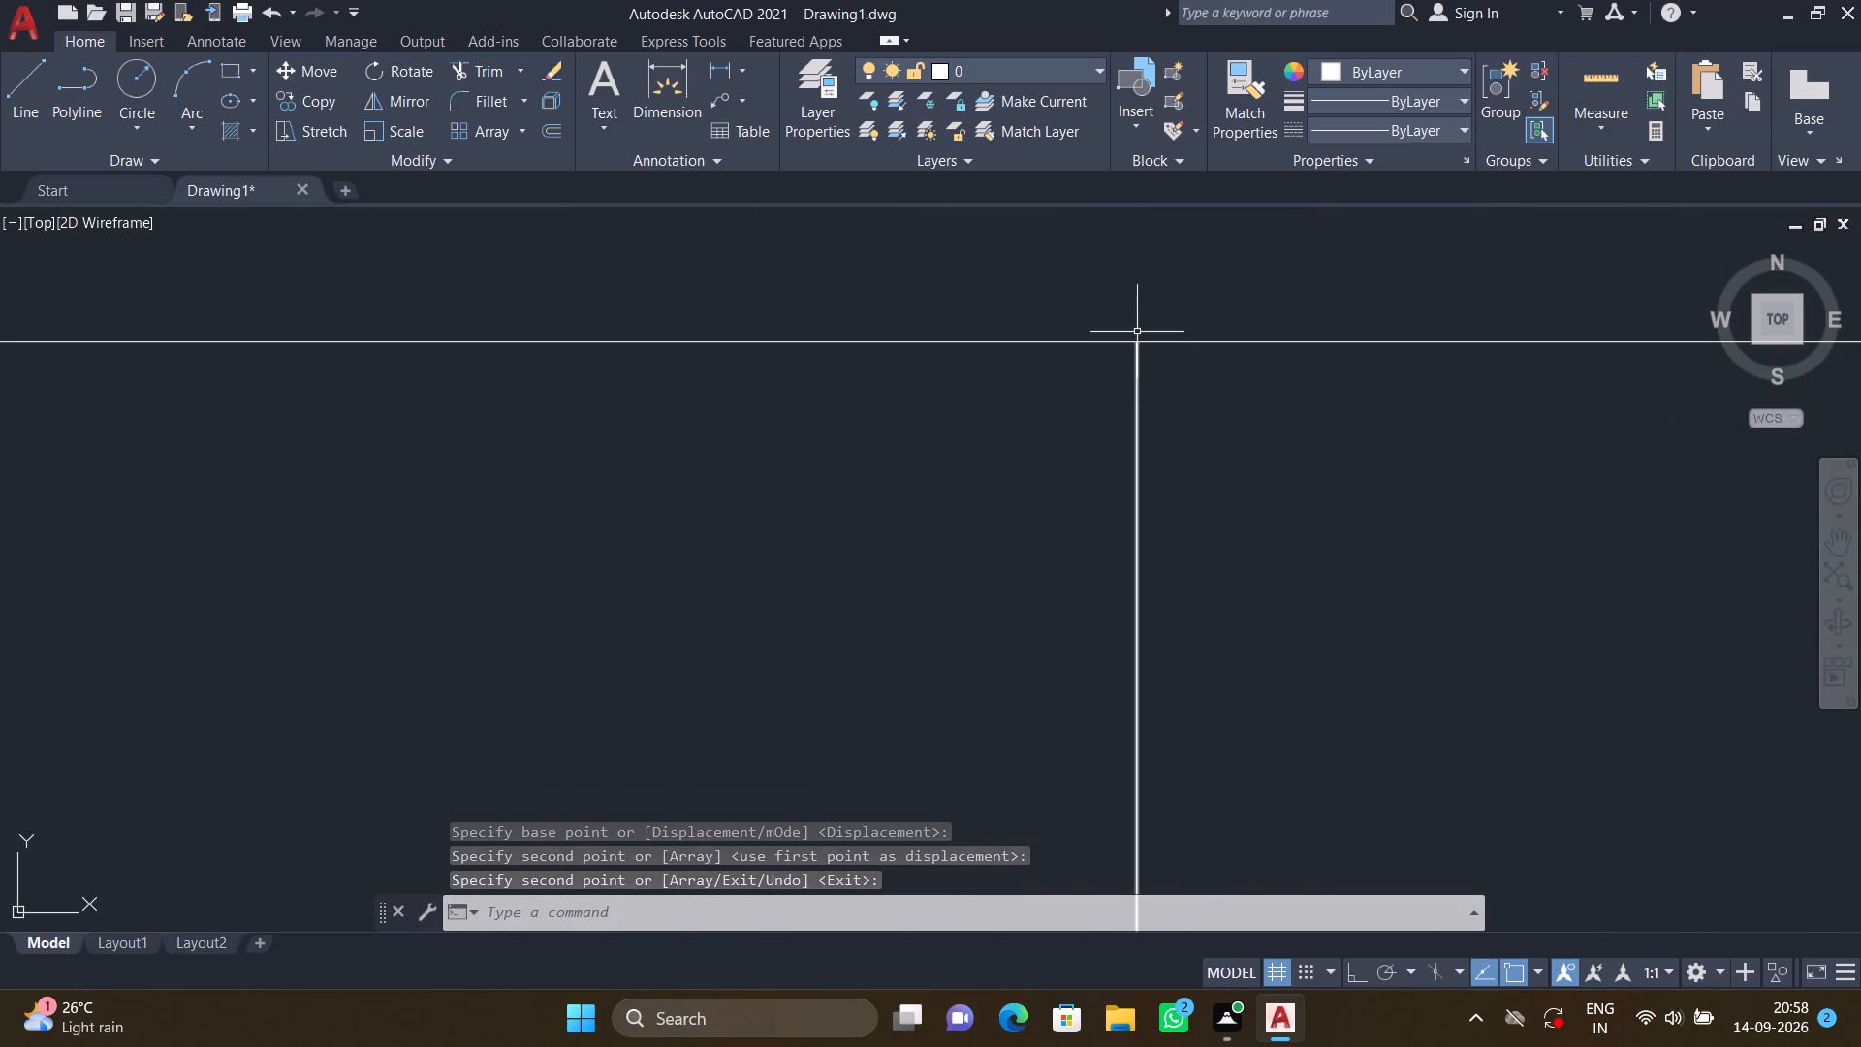
scroll(1136, 324, up, 5)
scroll(1074, 440, up, 1)
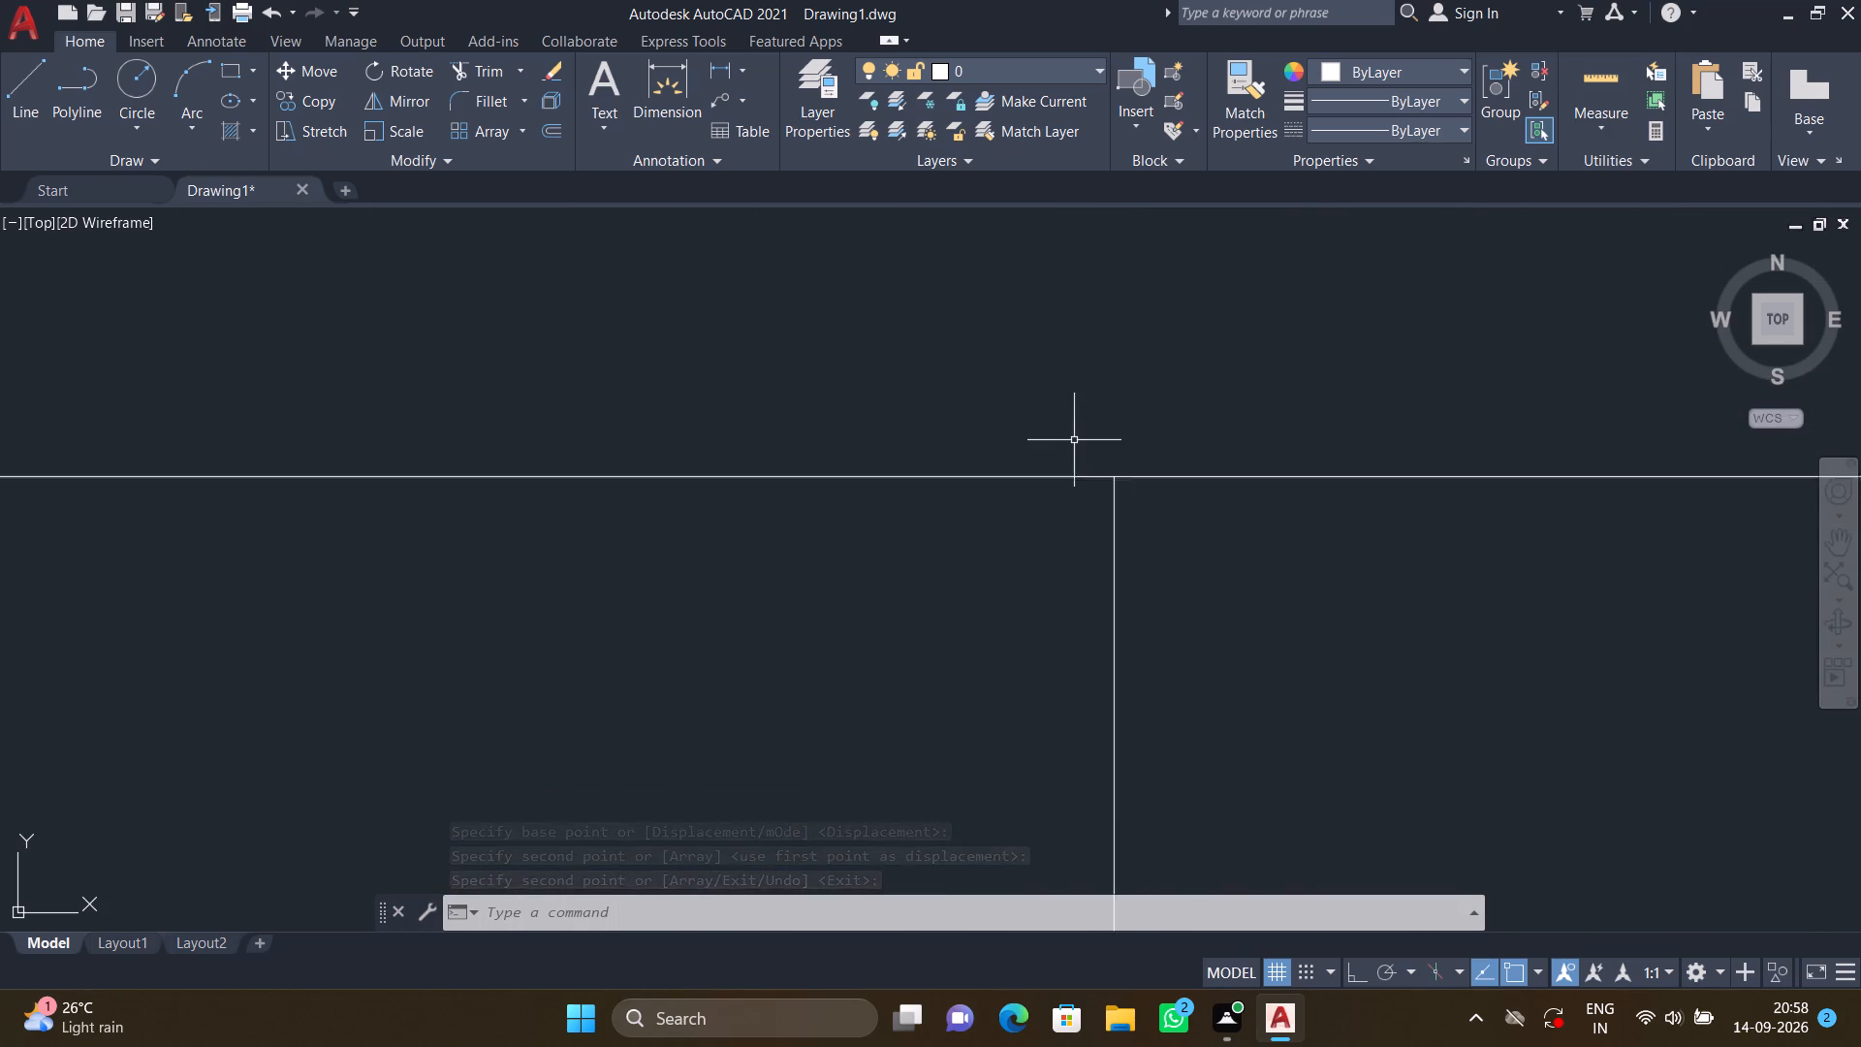
scroll(1074, 440, up, 2)
scroll(1171, 532, up, 3)
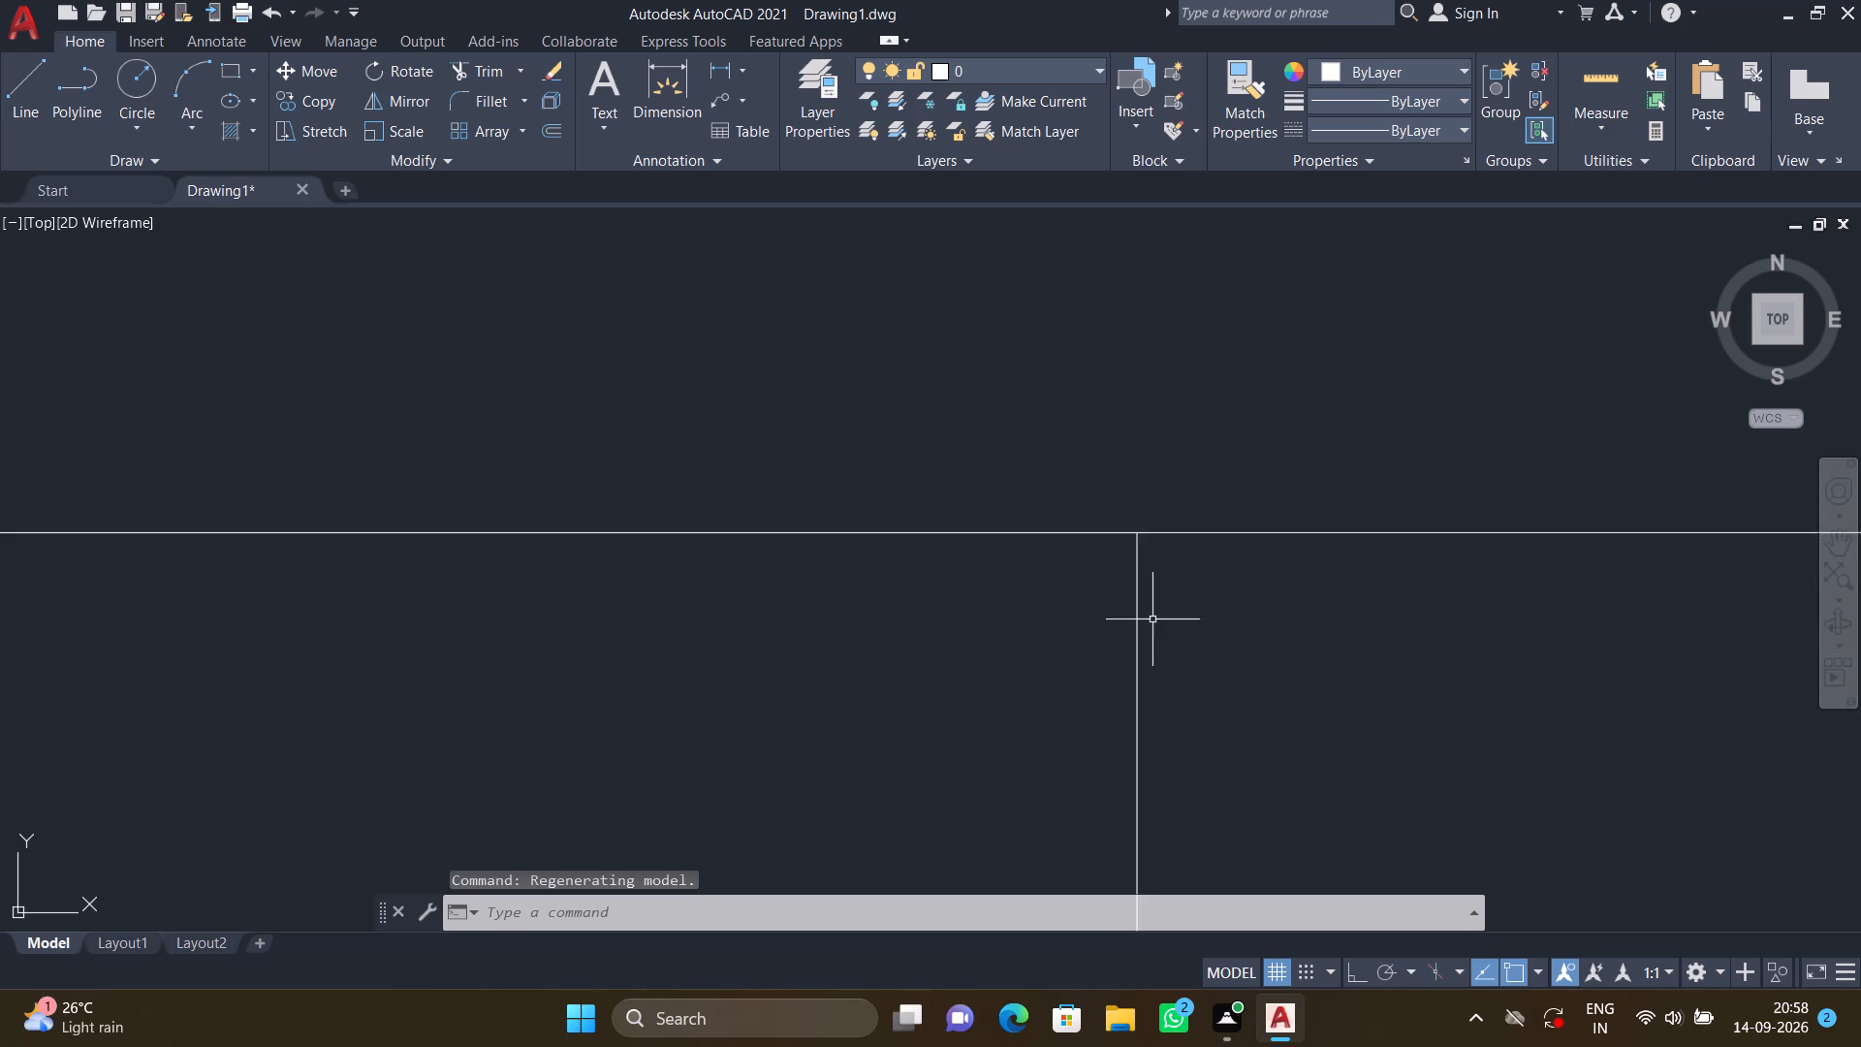
scroll(1145, 600, down, 5)
scroll(820, 527, down, 13)
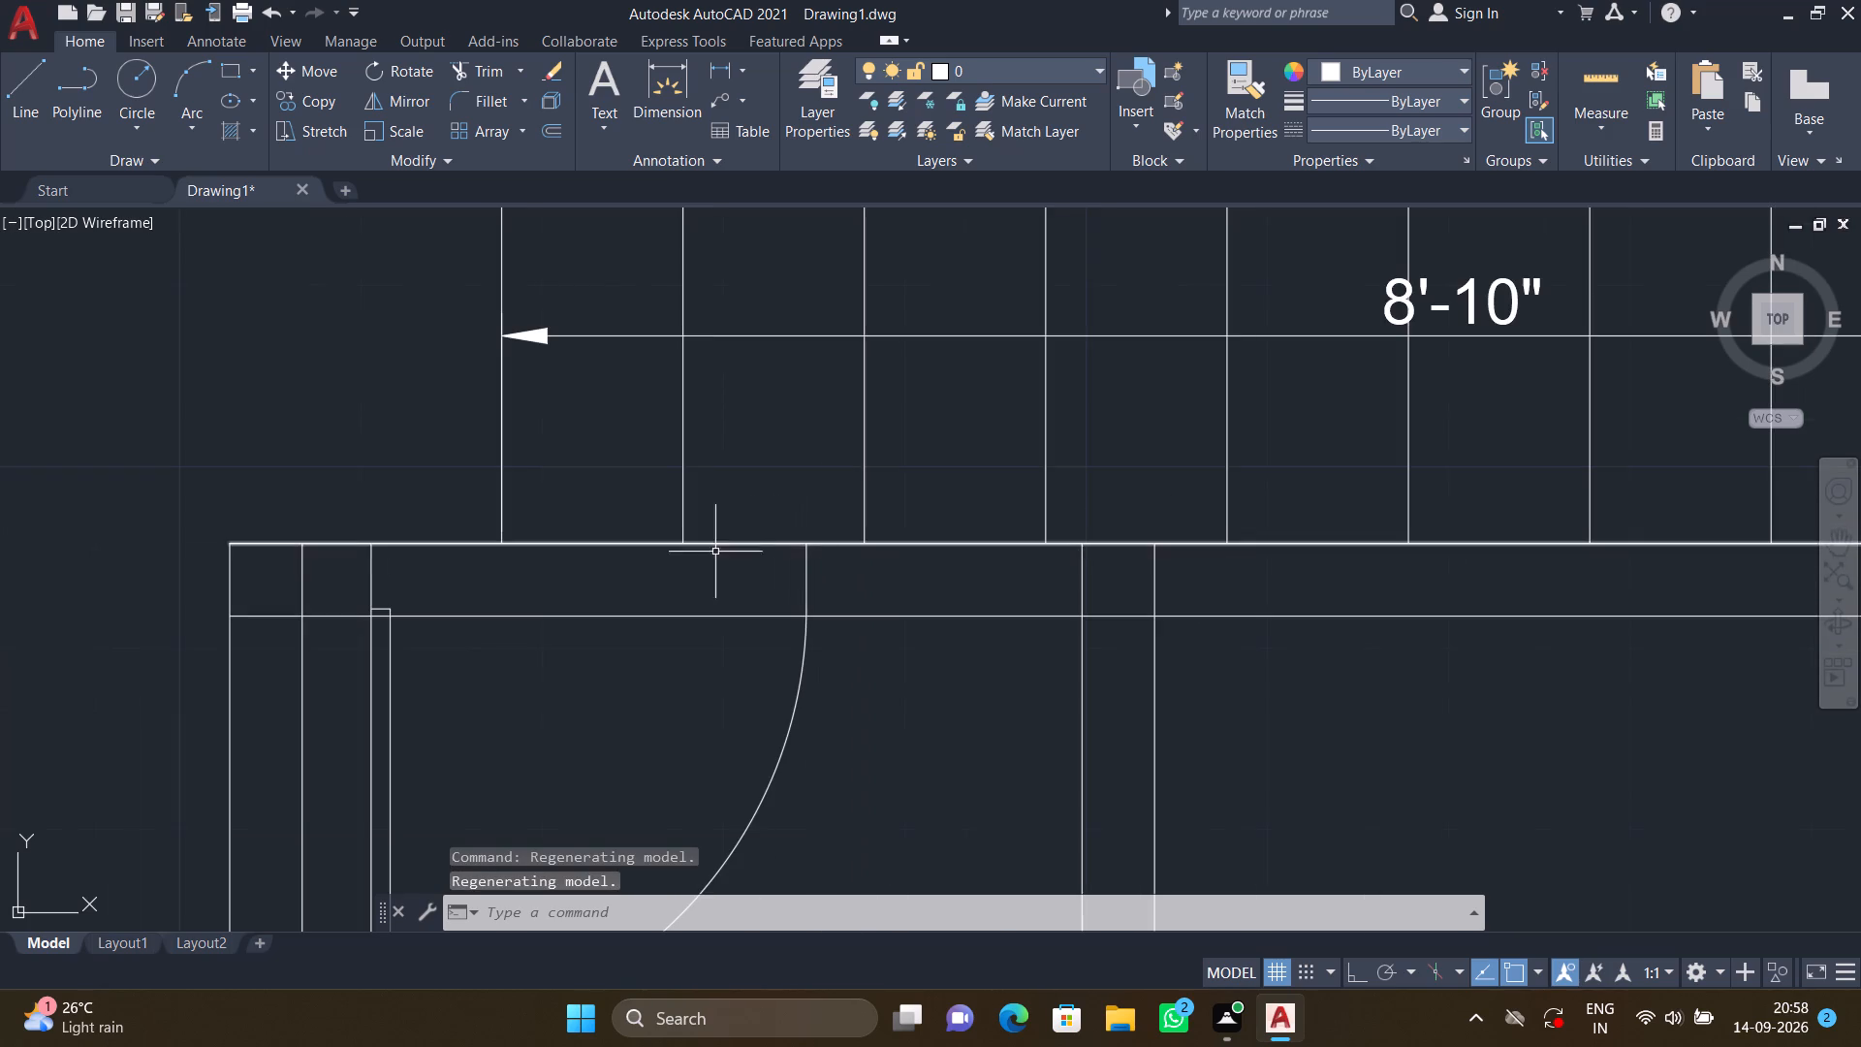
middle_drag(601, 582, 1071, 536)
scroll(1056, 527, down, 1)
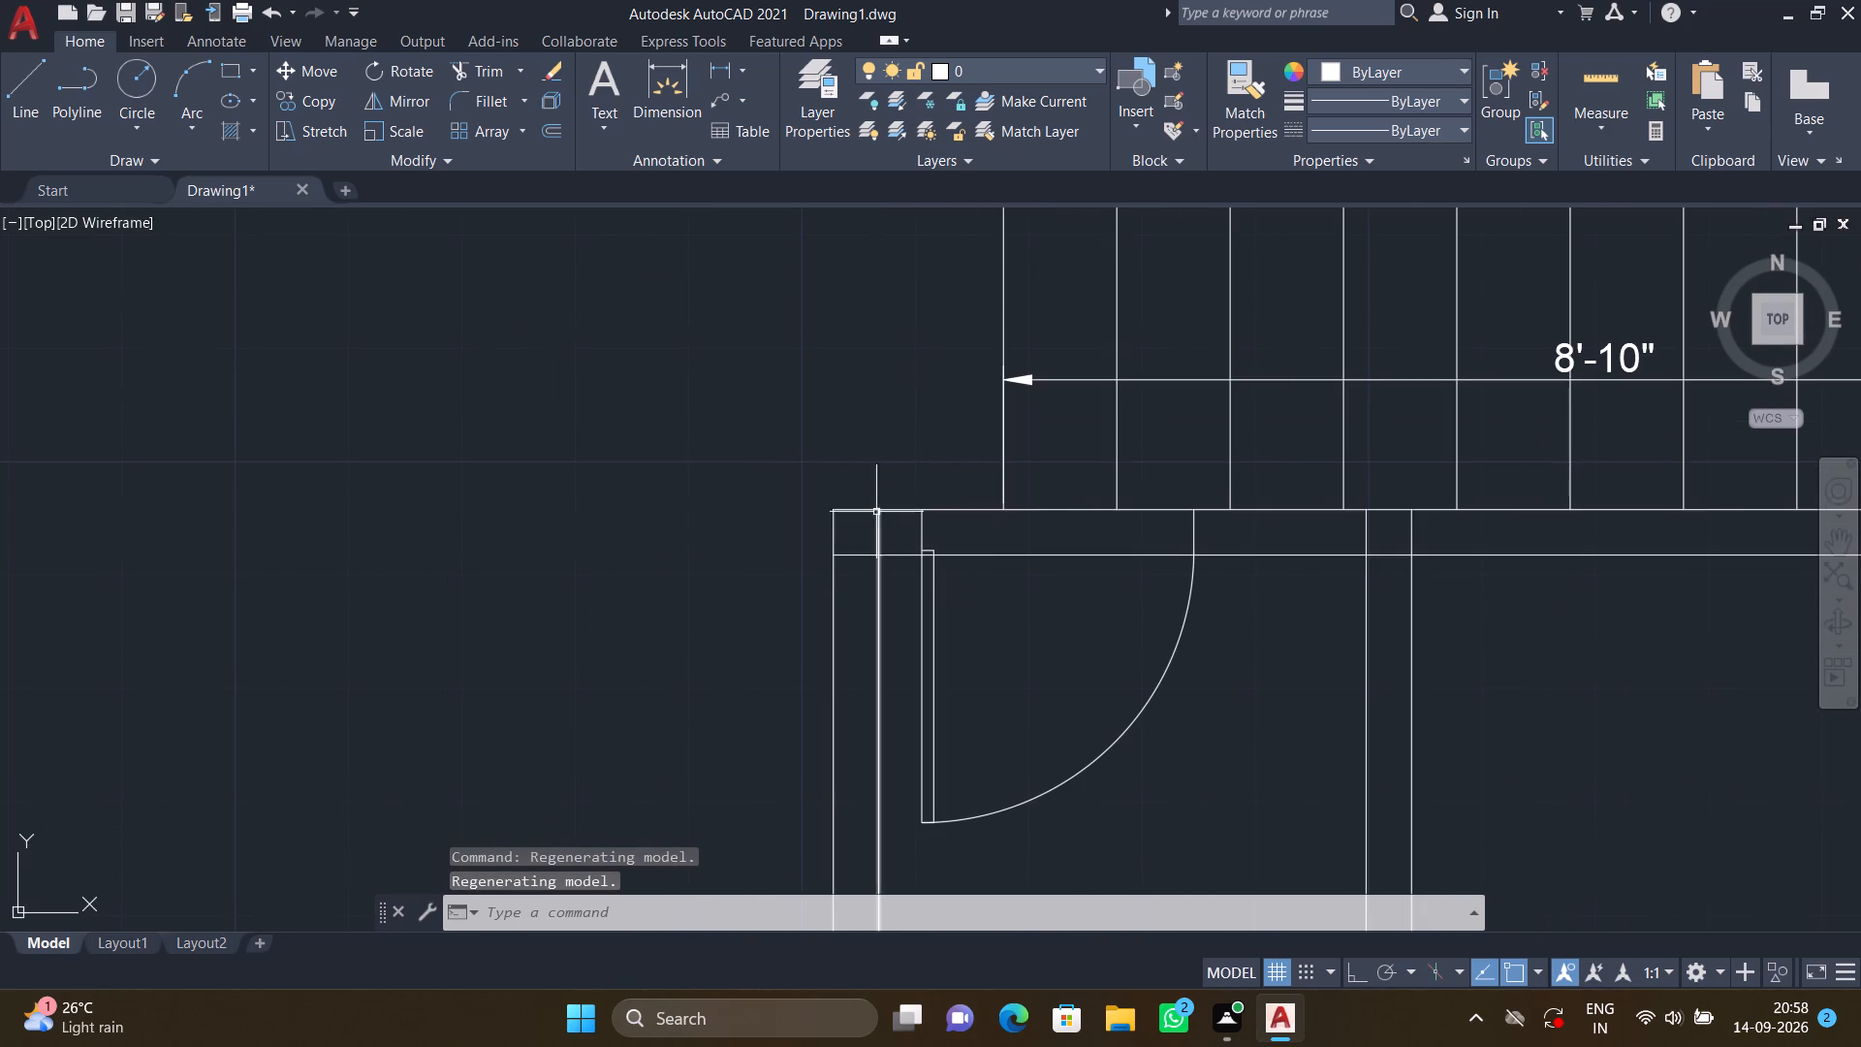
scroll(876, 512, up, 5)
scroll(1291, 492, up, 2)
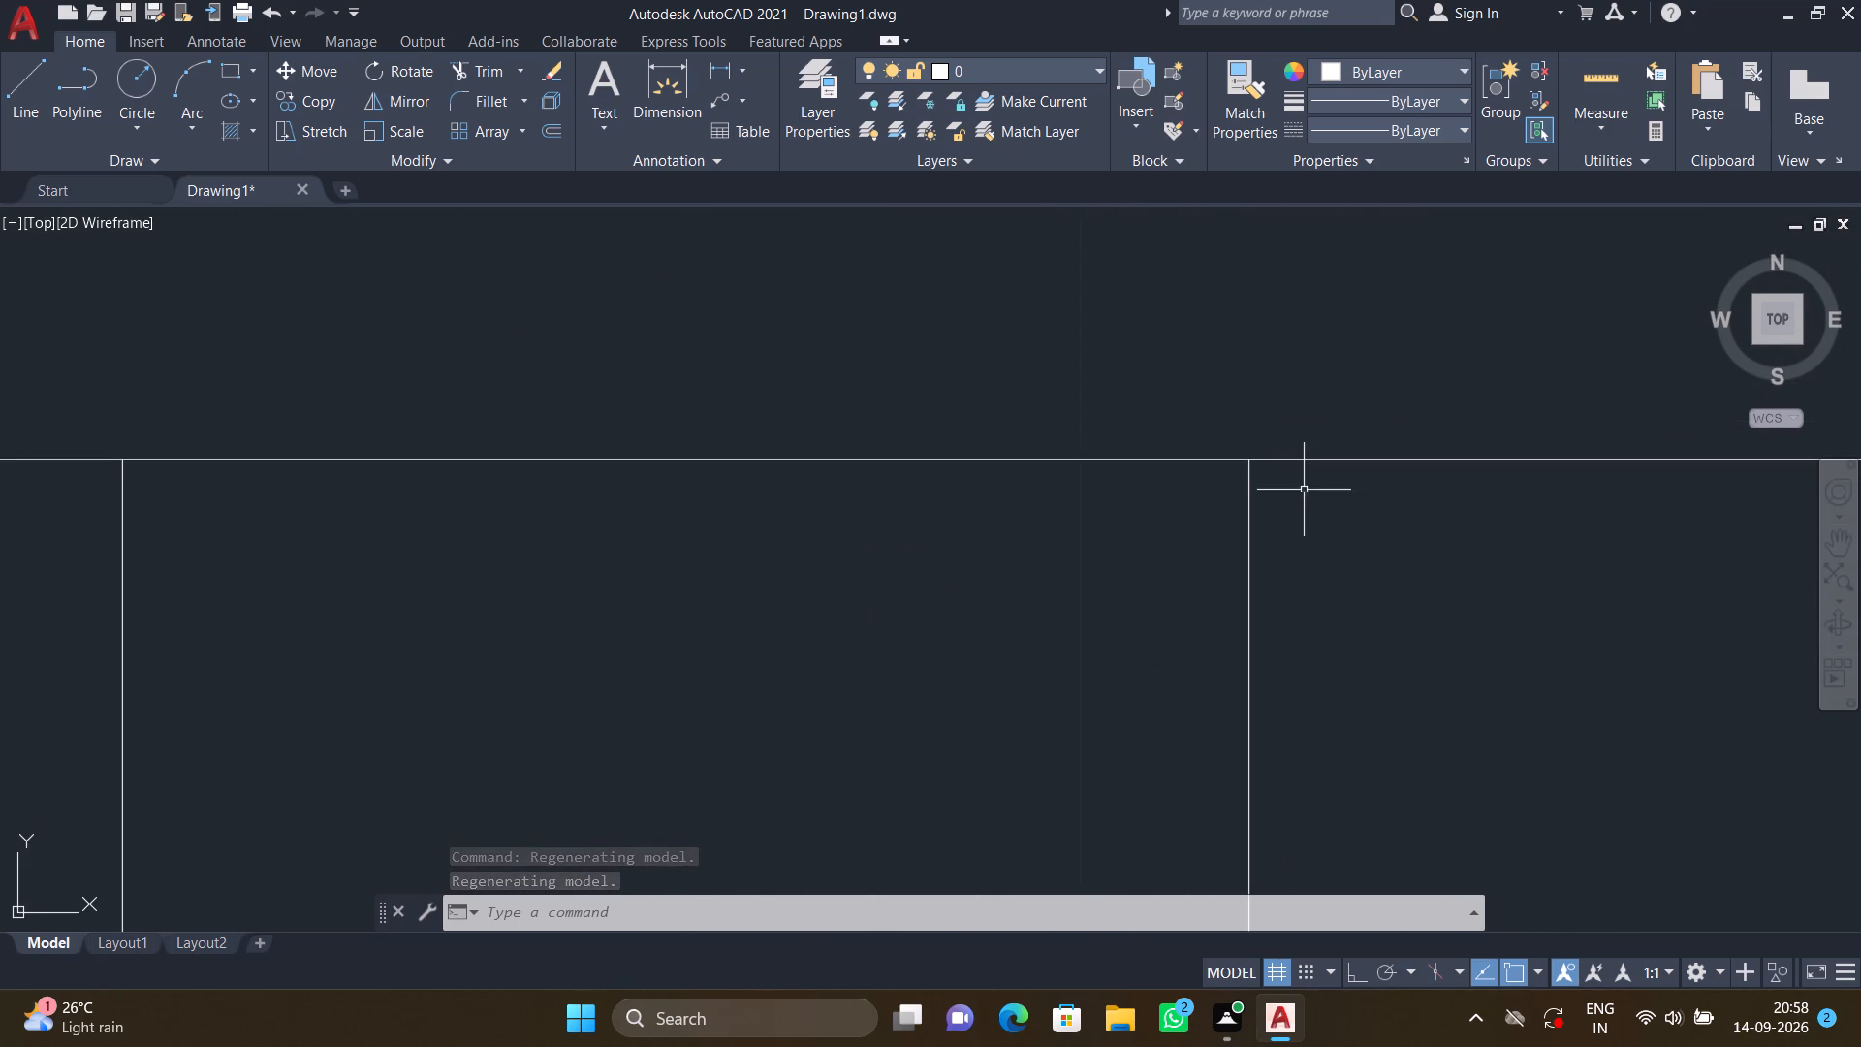
scroll(1307, 482, down, 9)
scroll(1378, 585, down, 1)
middle_drag(1375, 584, 750, 360)
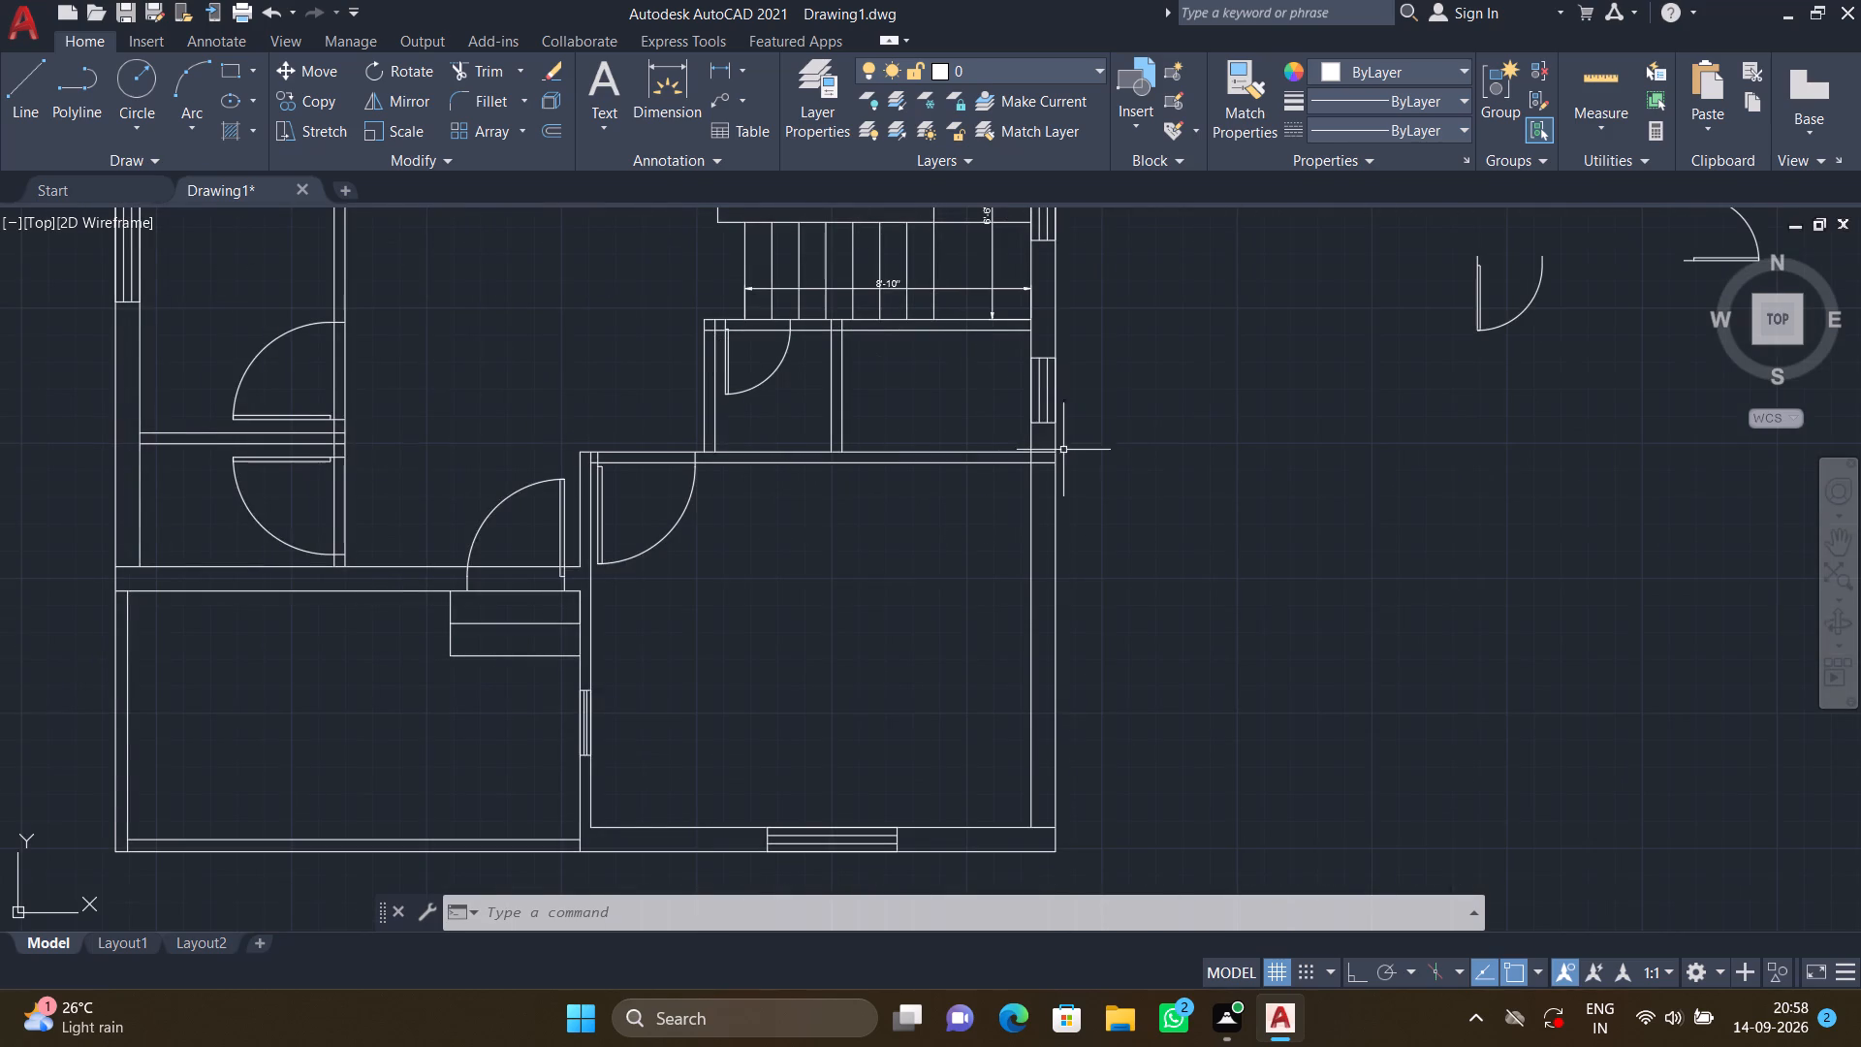
Copy the rotated 2' door by its hinge-side jamb endpoint onto the partition between the two small rooms below the stairs, near its south end.
middle_drag(1066, 448, 902, 725)
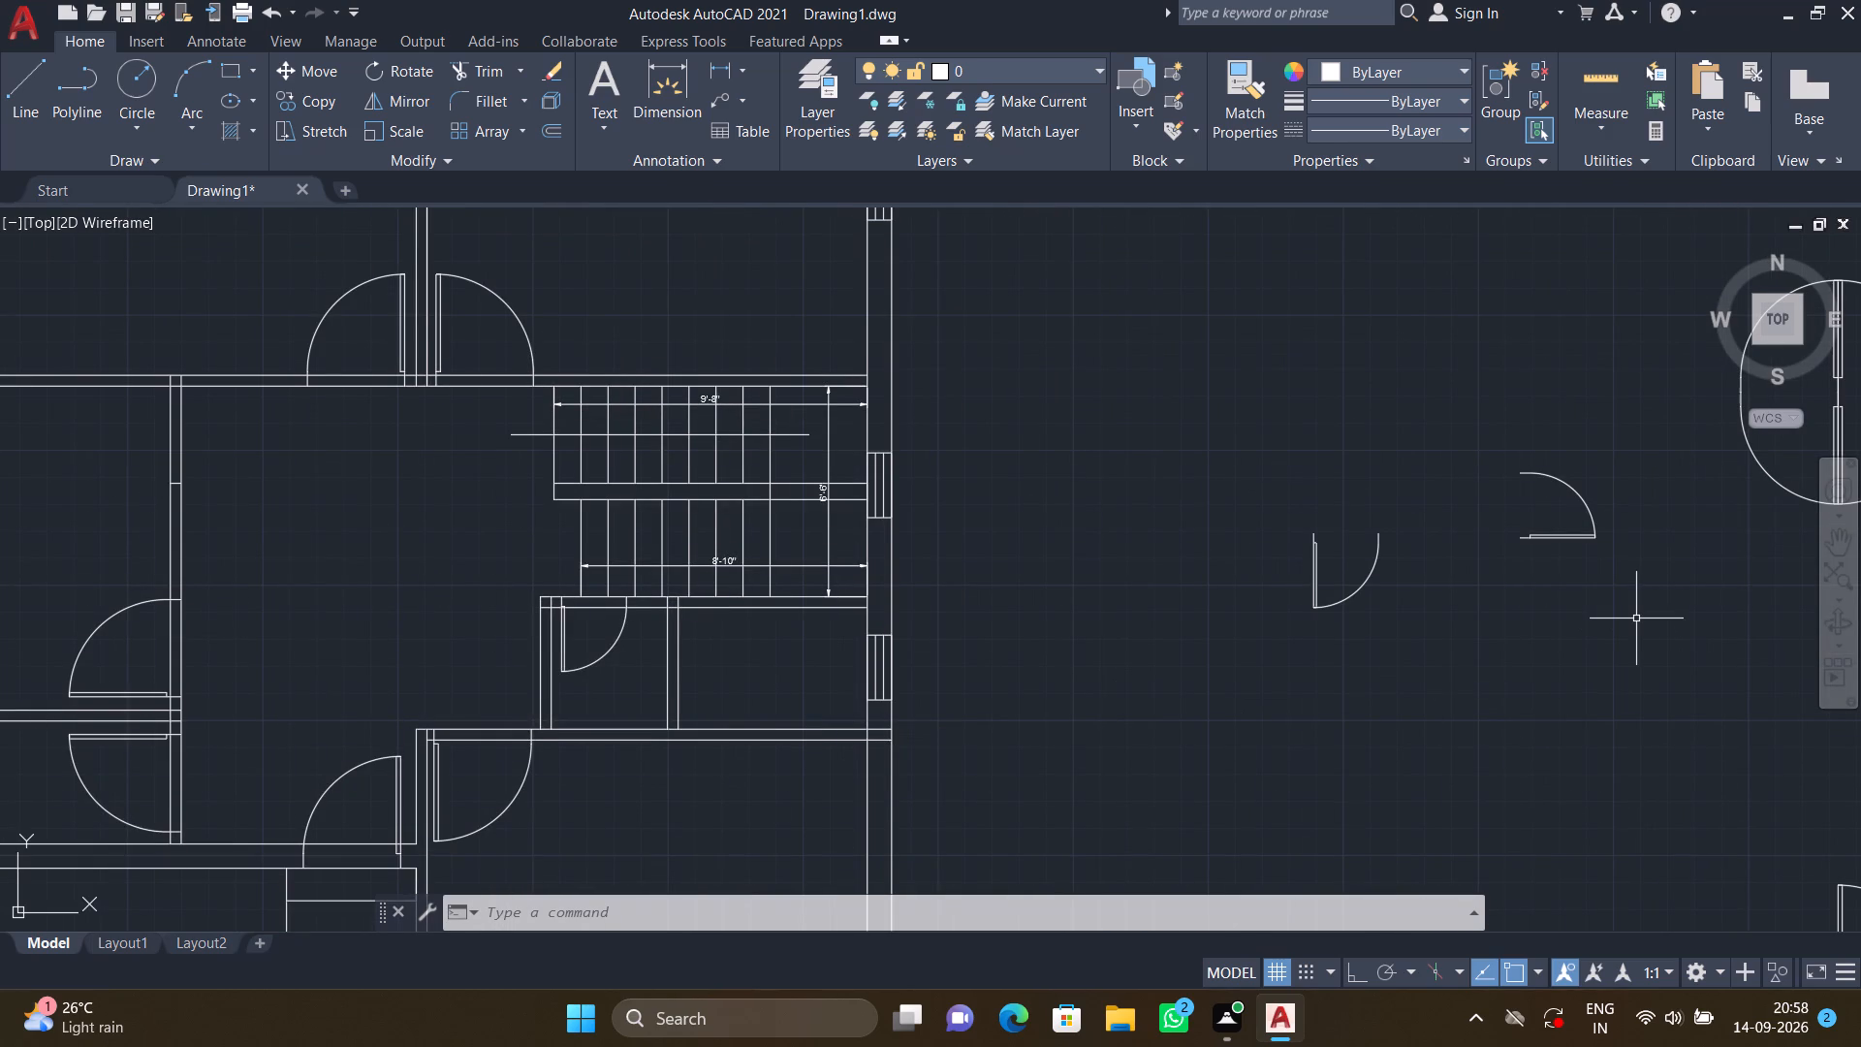
text(CO)
key(Return)
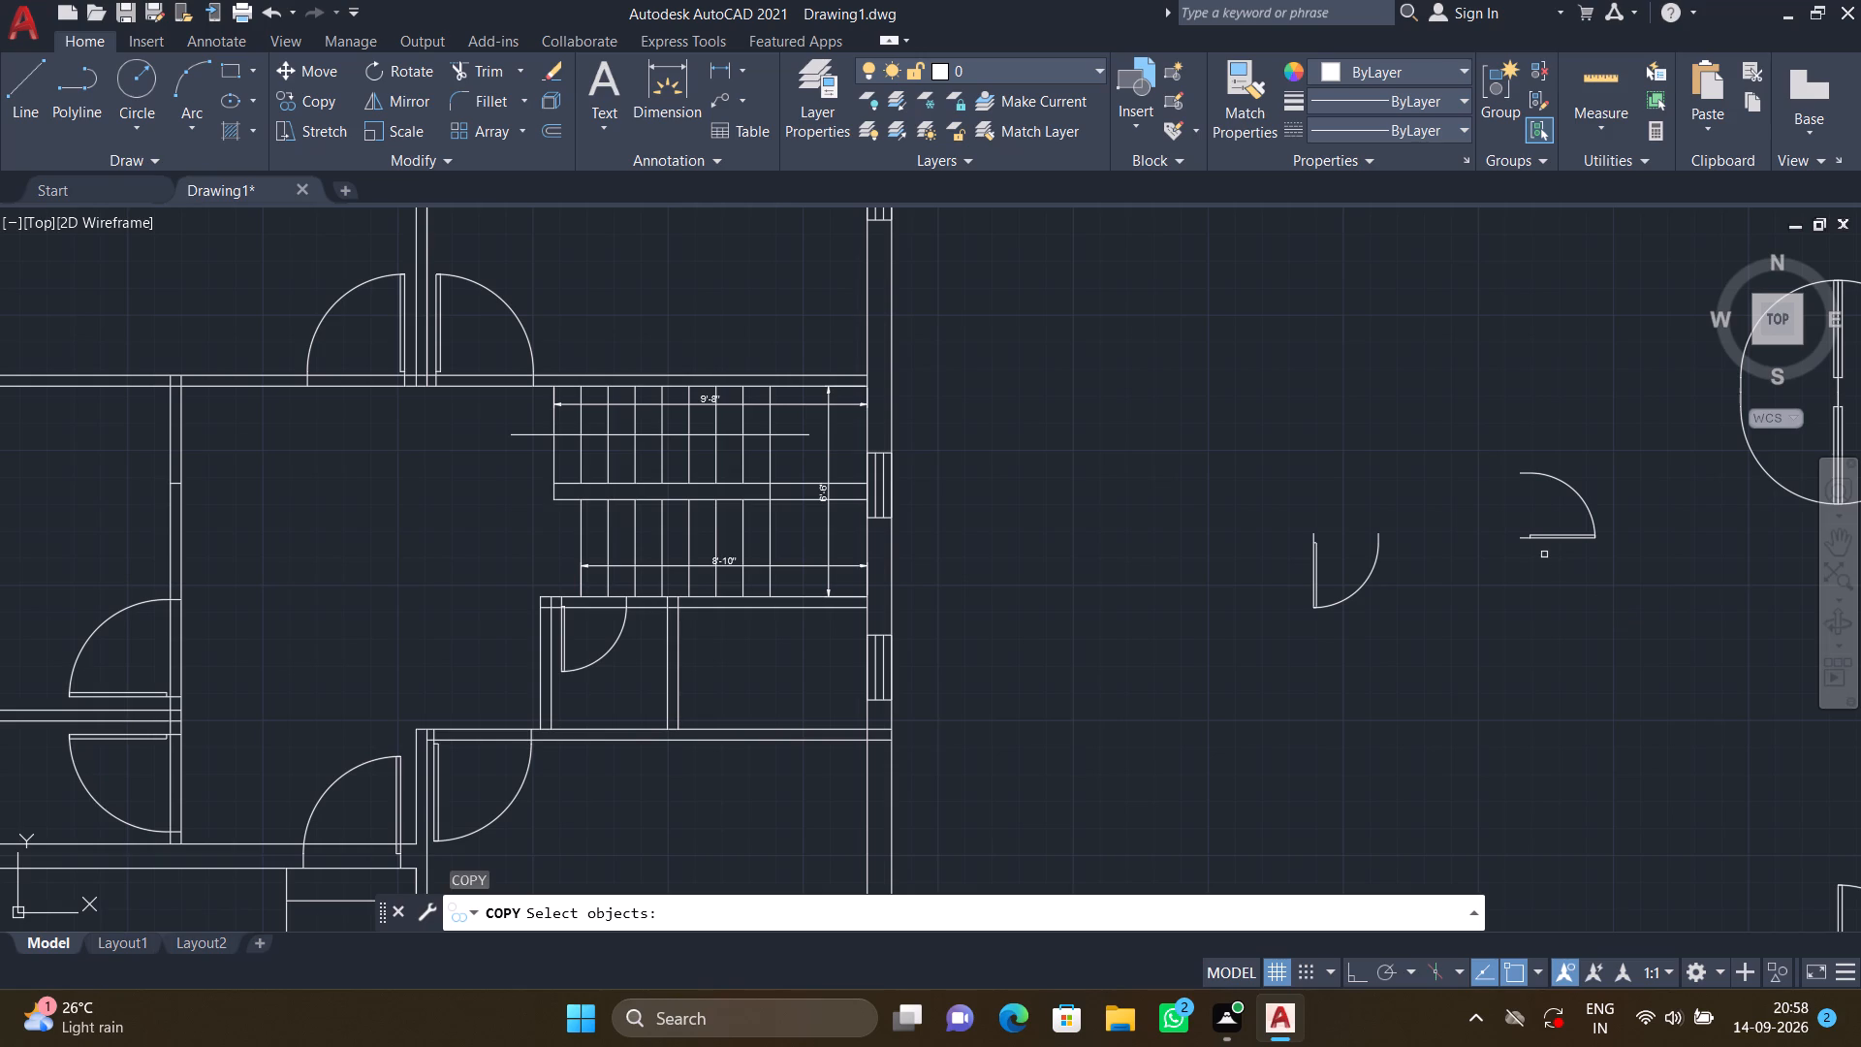
click(1550, 539)
key(Return)
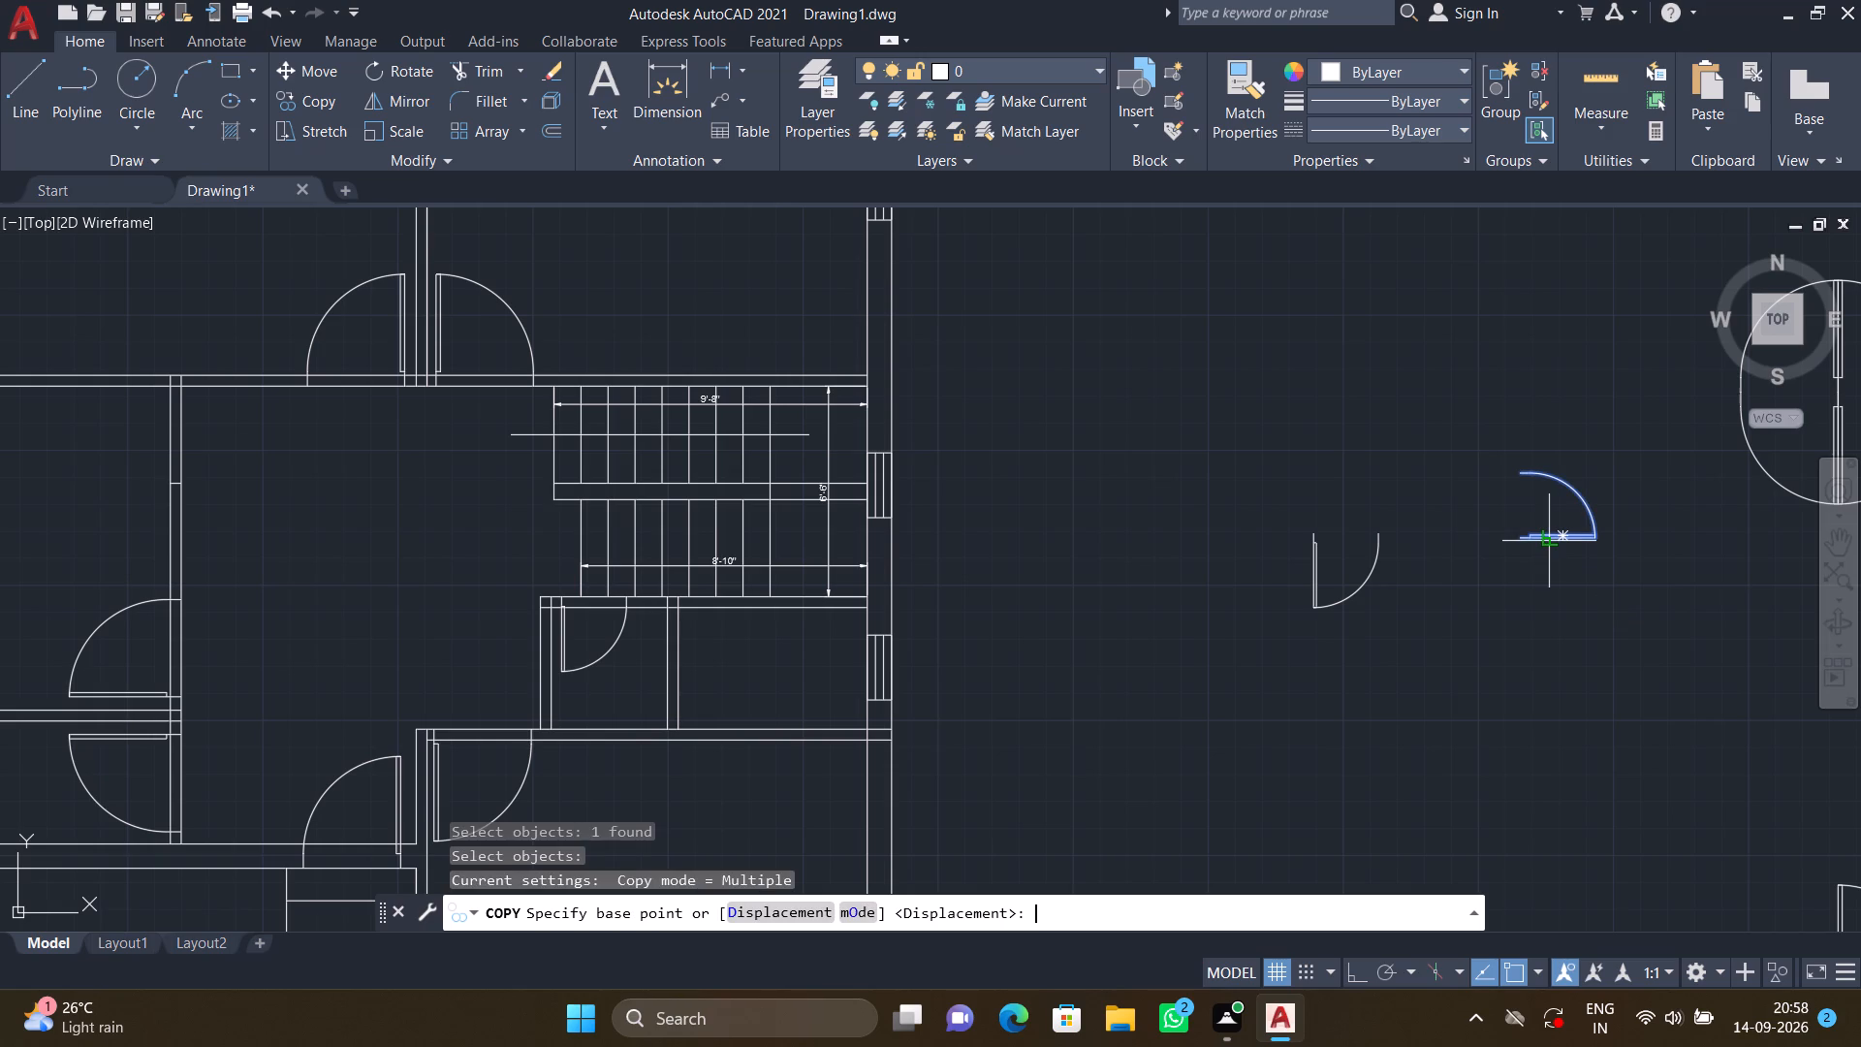
click(1522, 536)
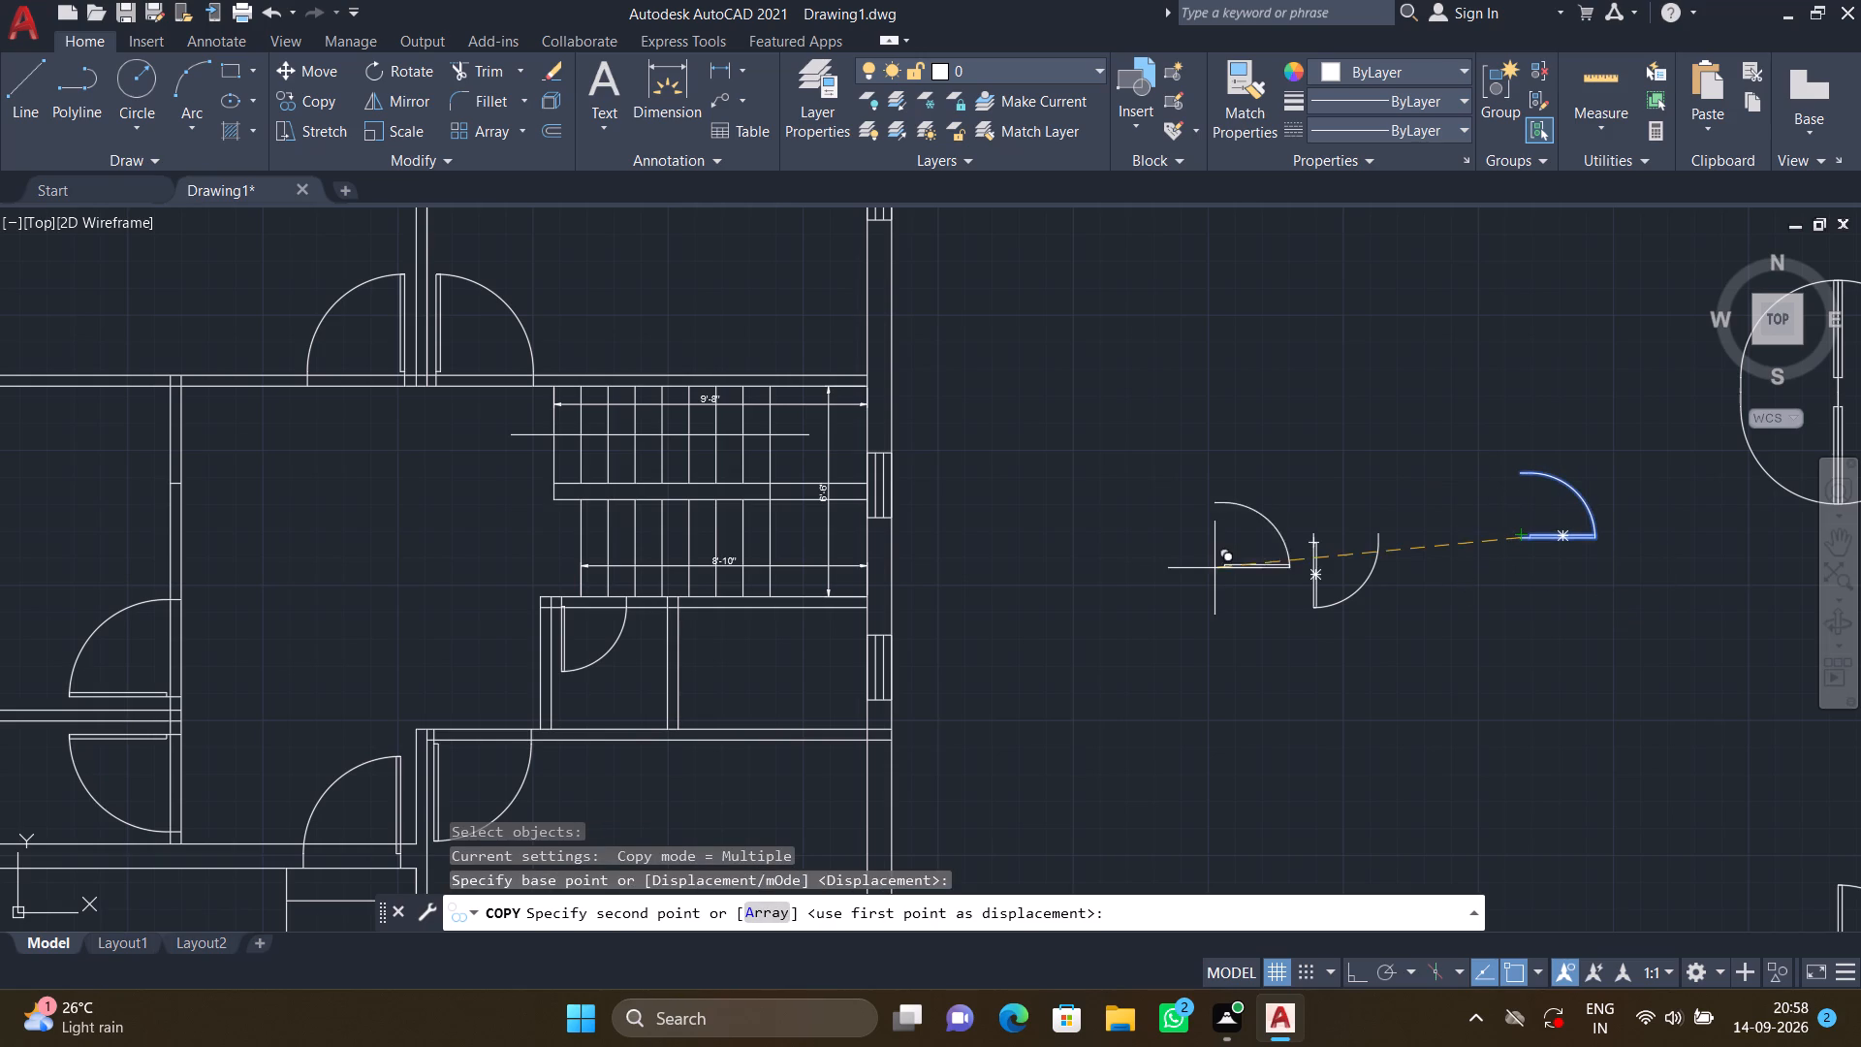
middle_drag(625, 706, 741, 650)
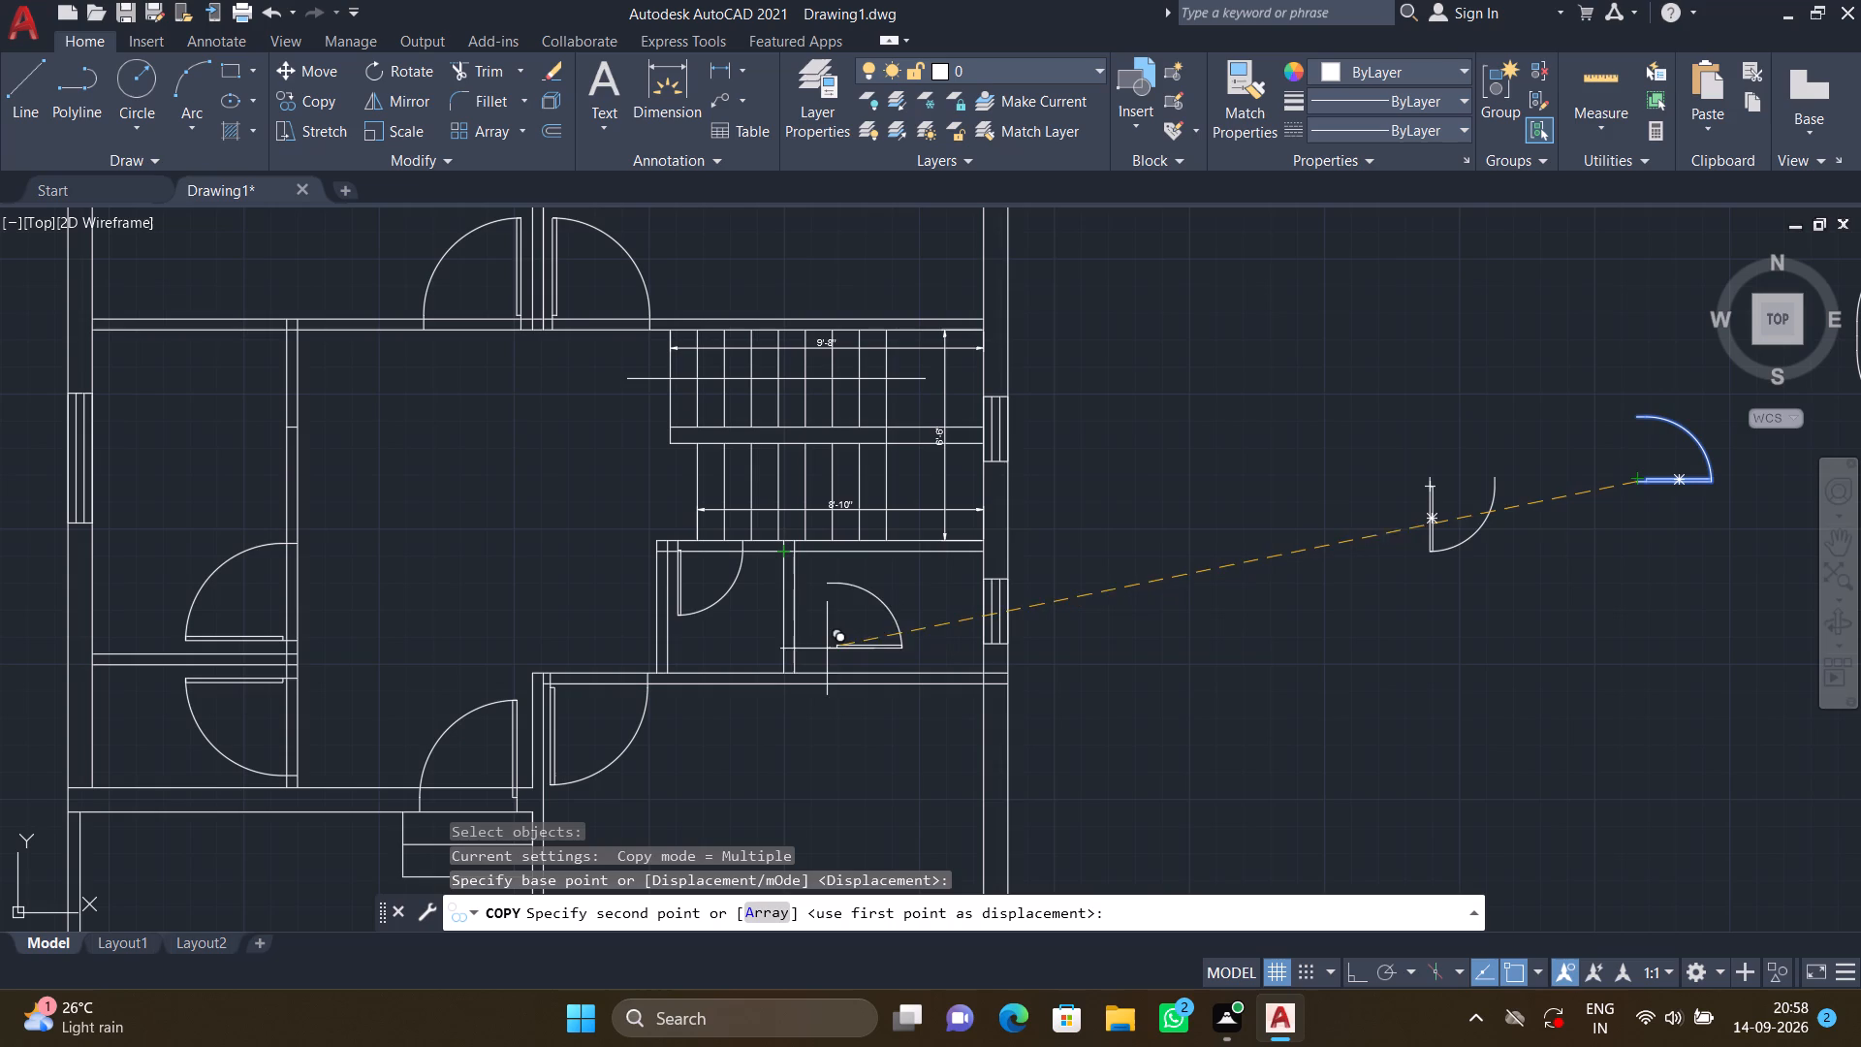
scroll(751, 643, up, 2)
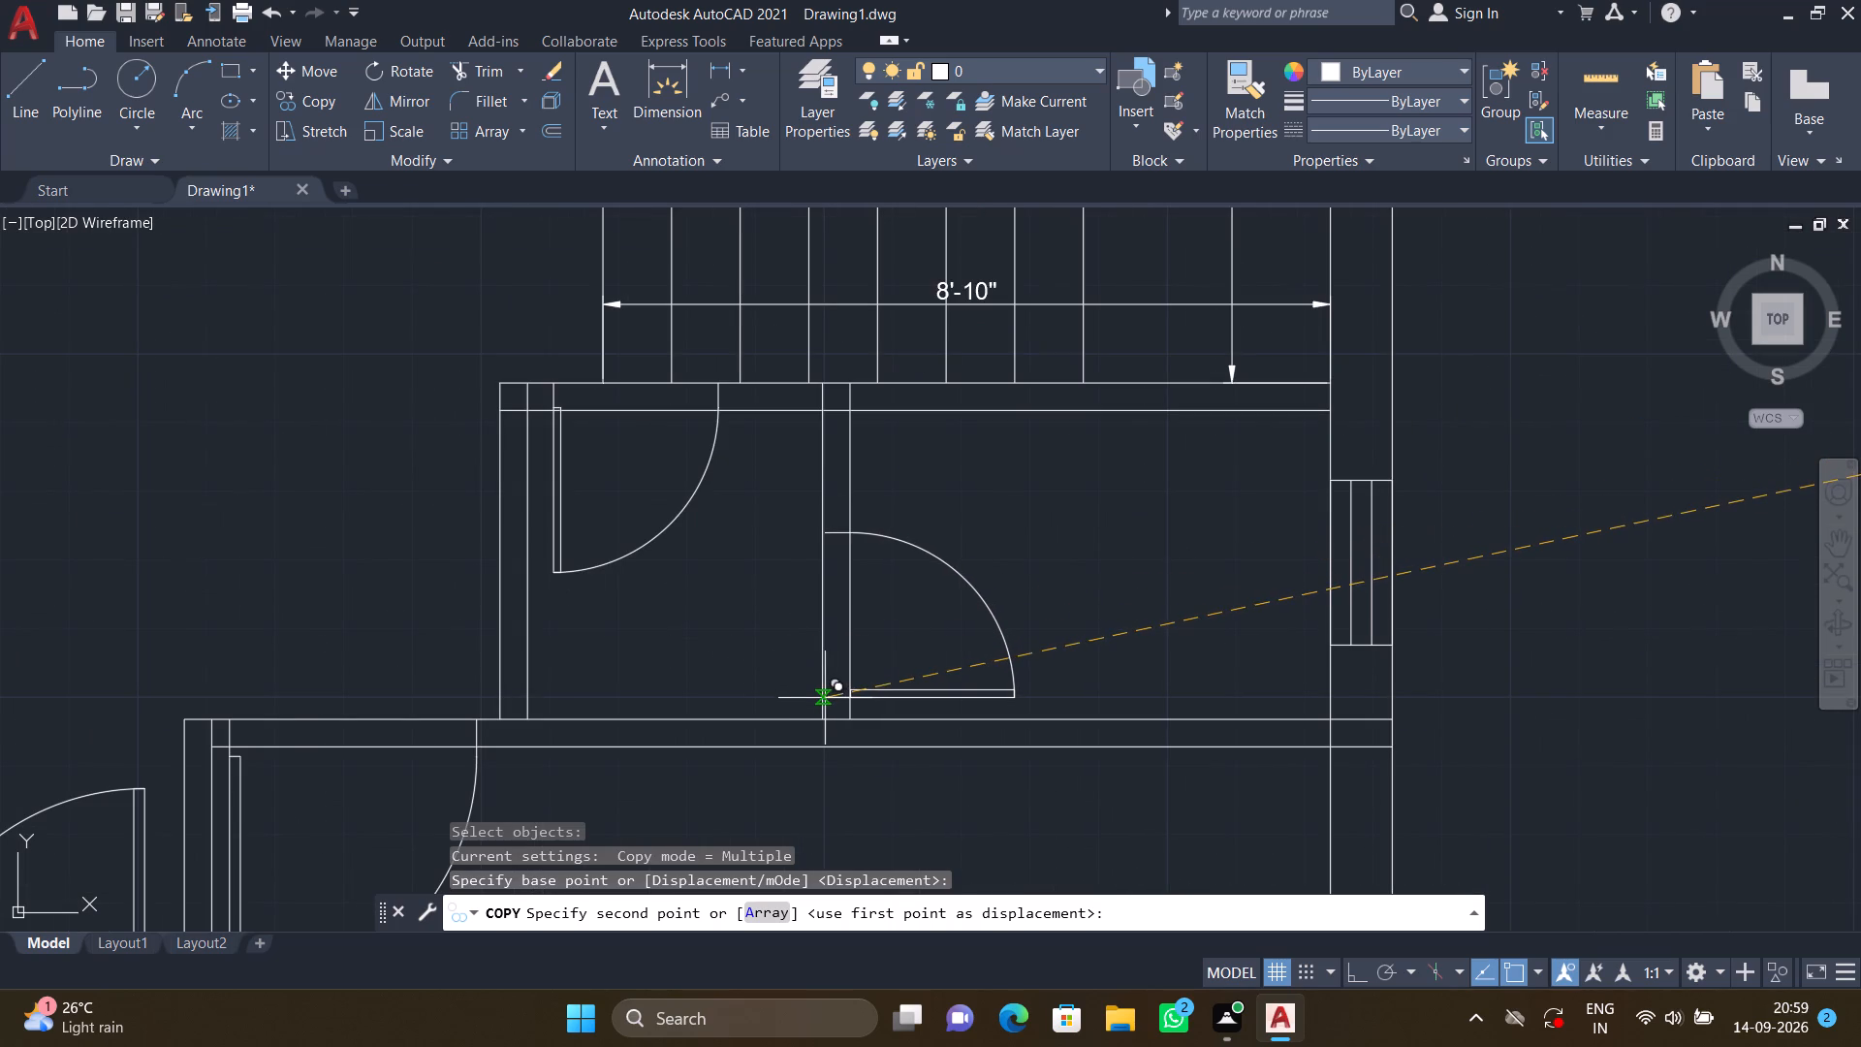
scroll(825, 698, up, 2)
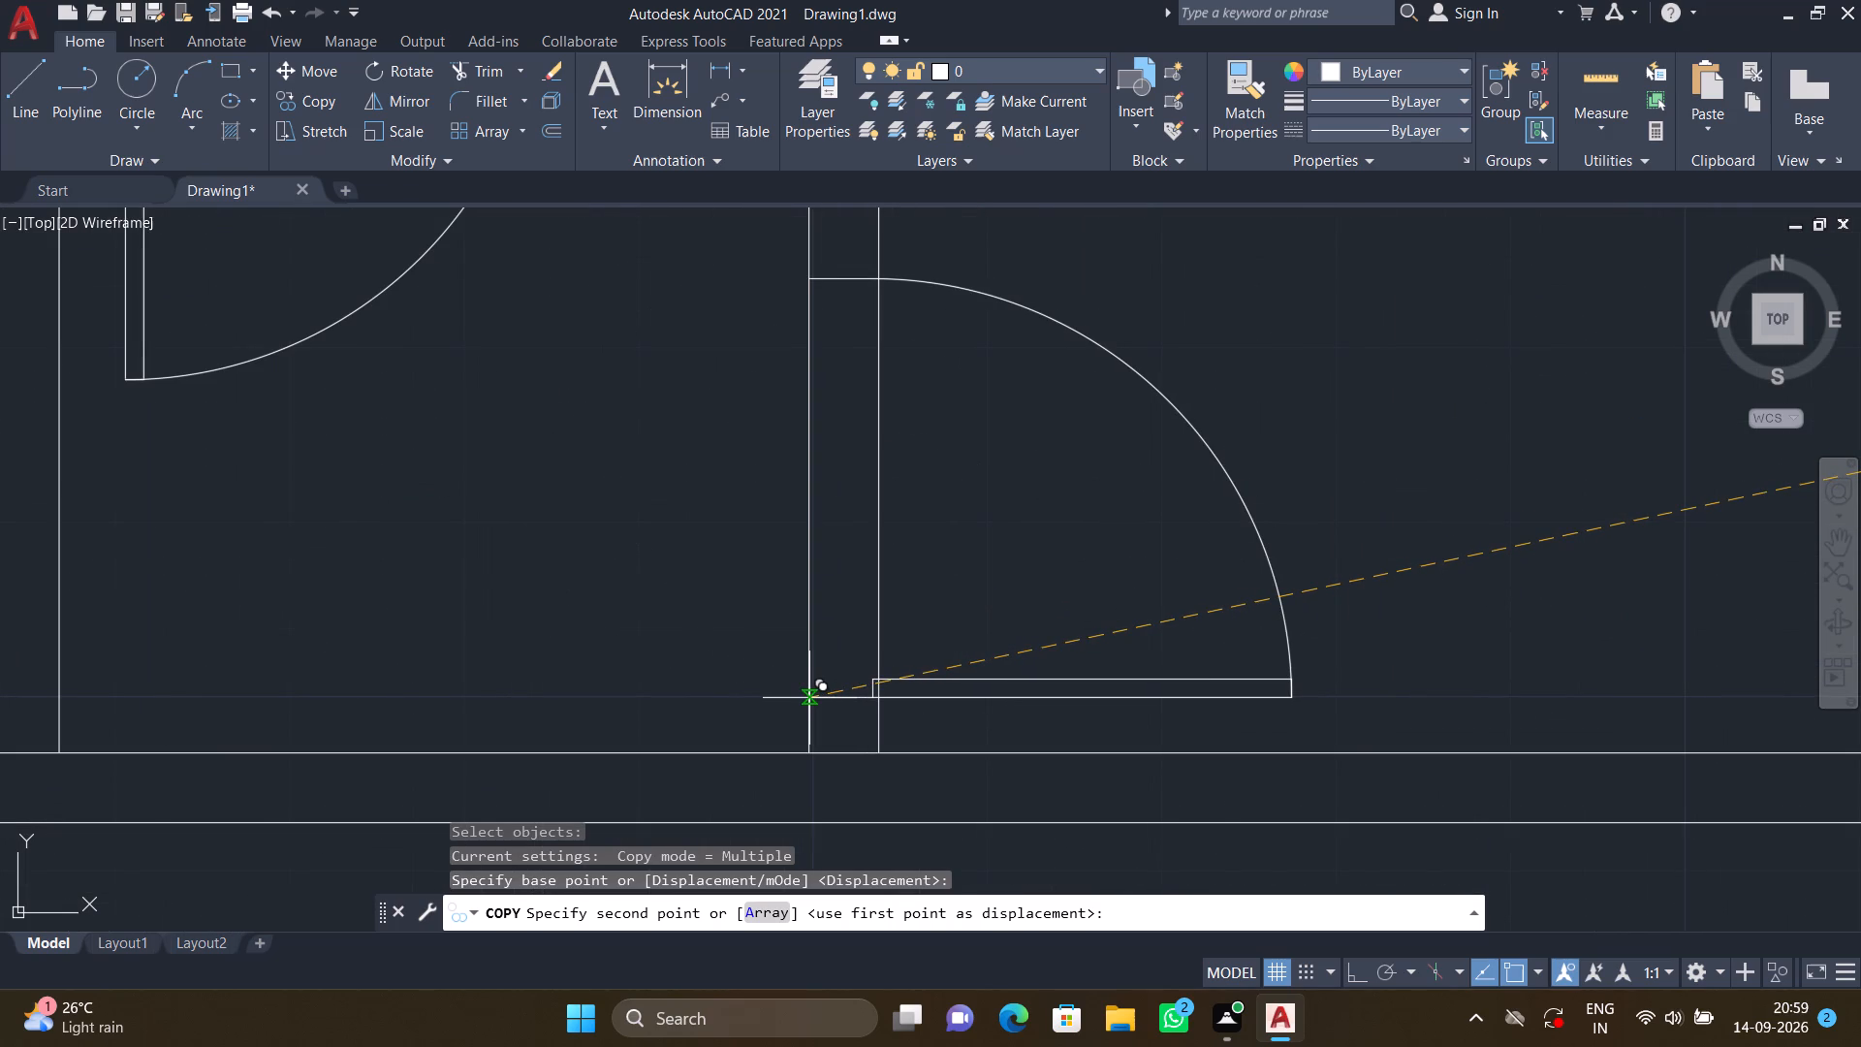
click(809, 698)
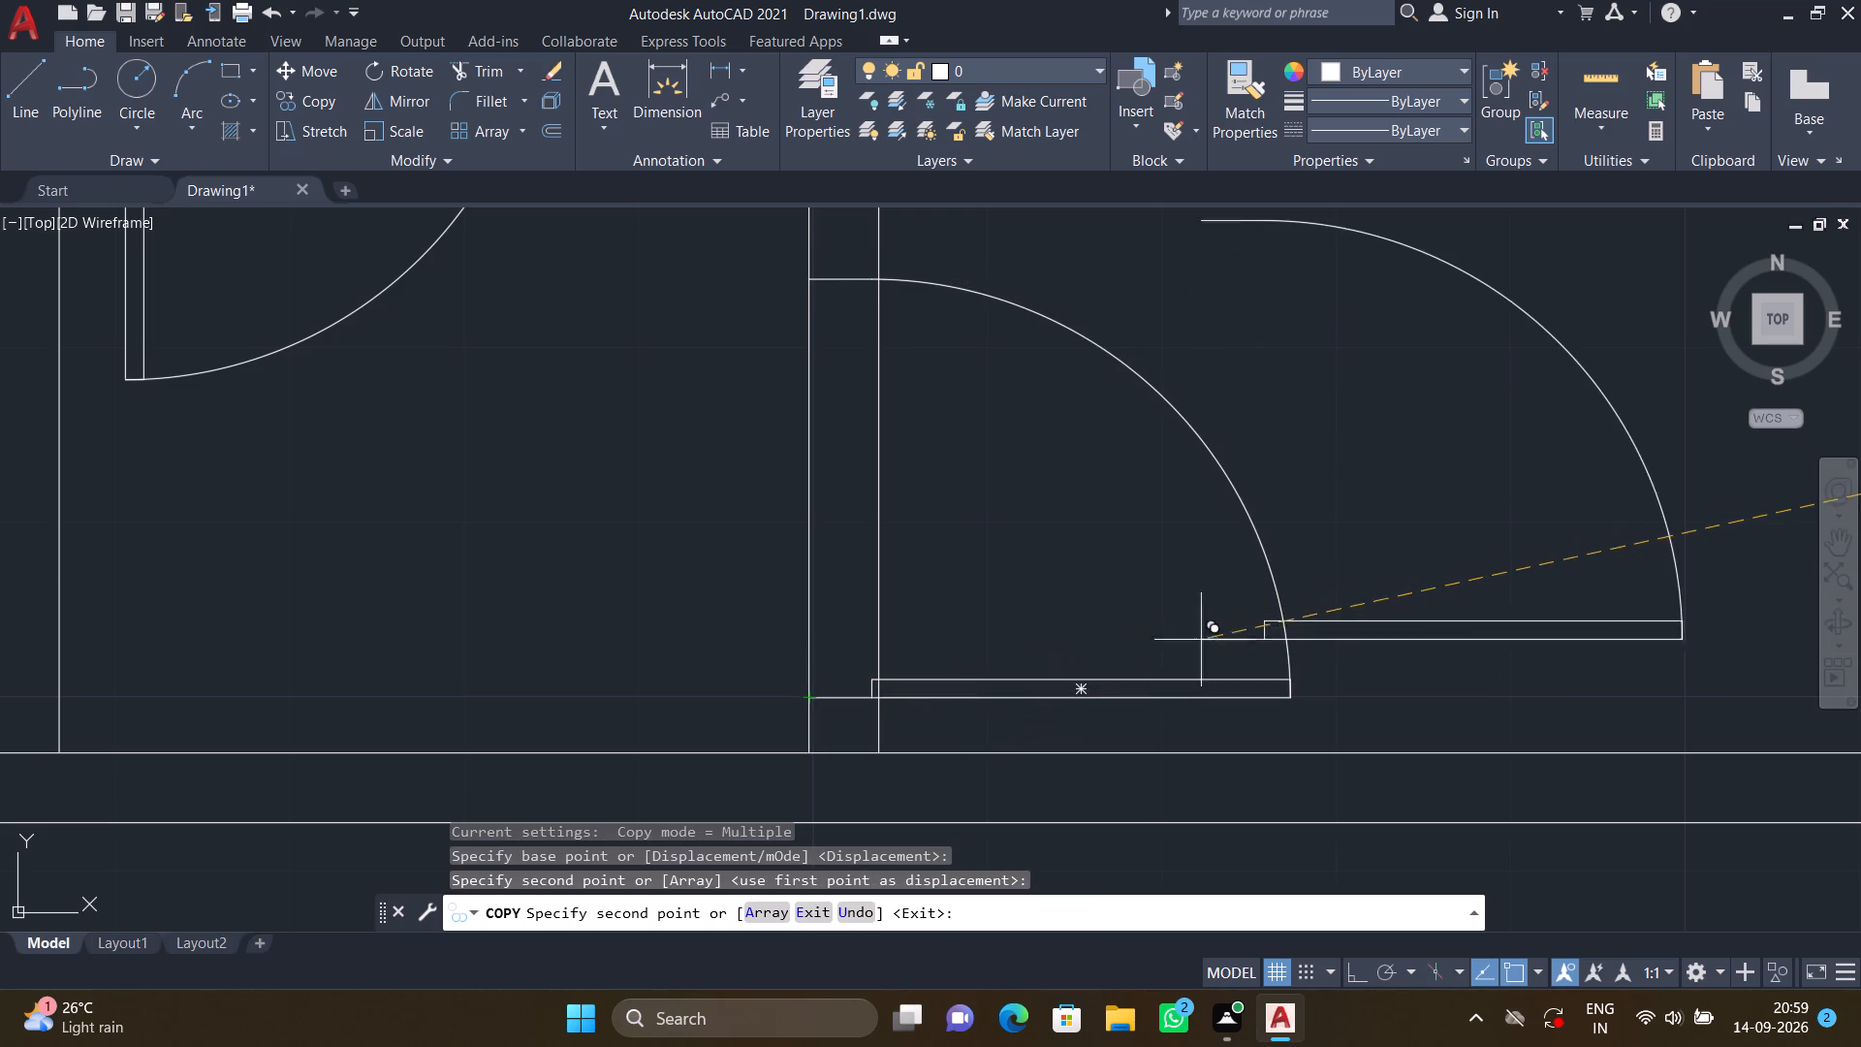
key(Return)
Inspect the partition door's jamb ends against the wall lines, and review the whole plan.
scroll(818, 274, up, 3)
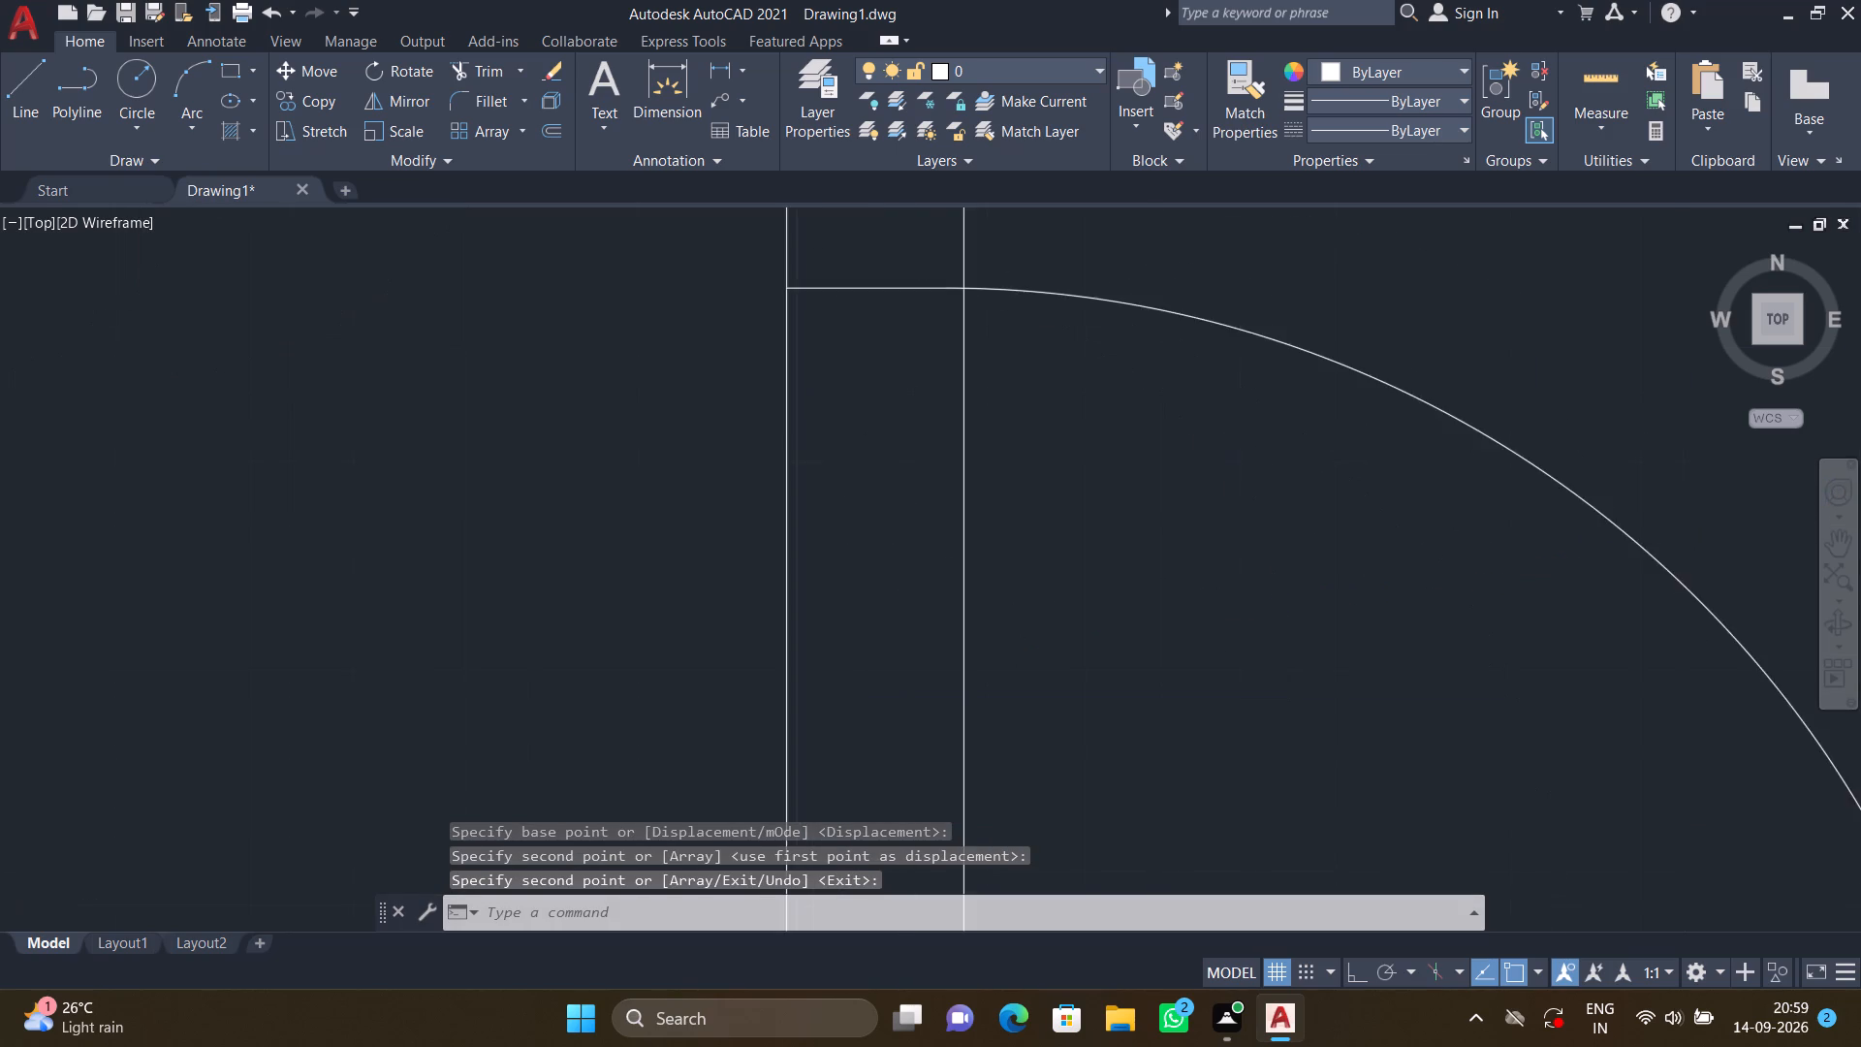
scroll(800, 295, up, 4)
scroll(560, 286, up, 3)
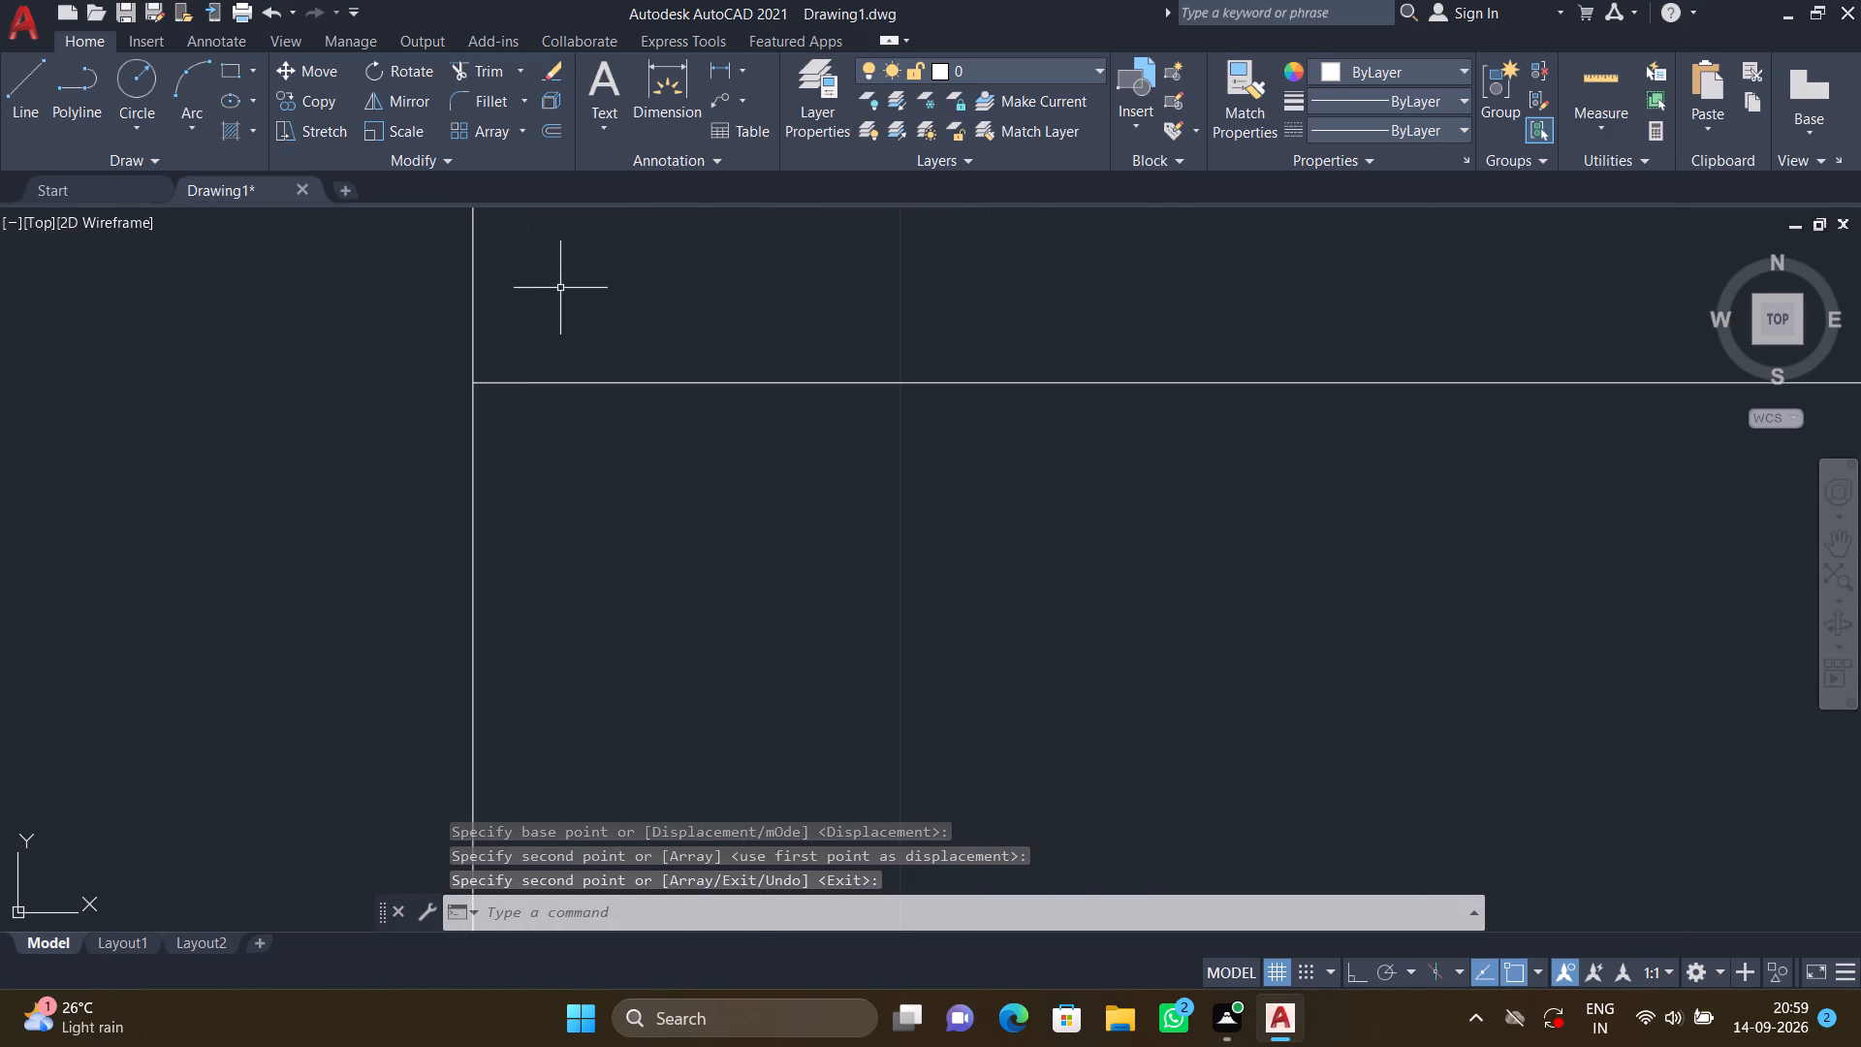
scroll(494, 370, up, 4)
scroll(310, 419, up, 3)
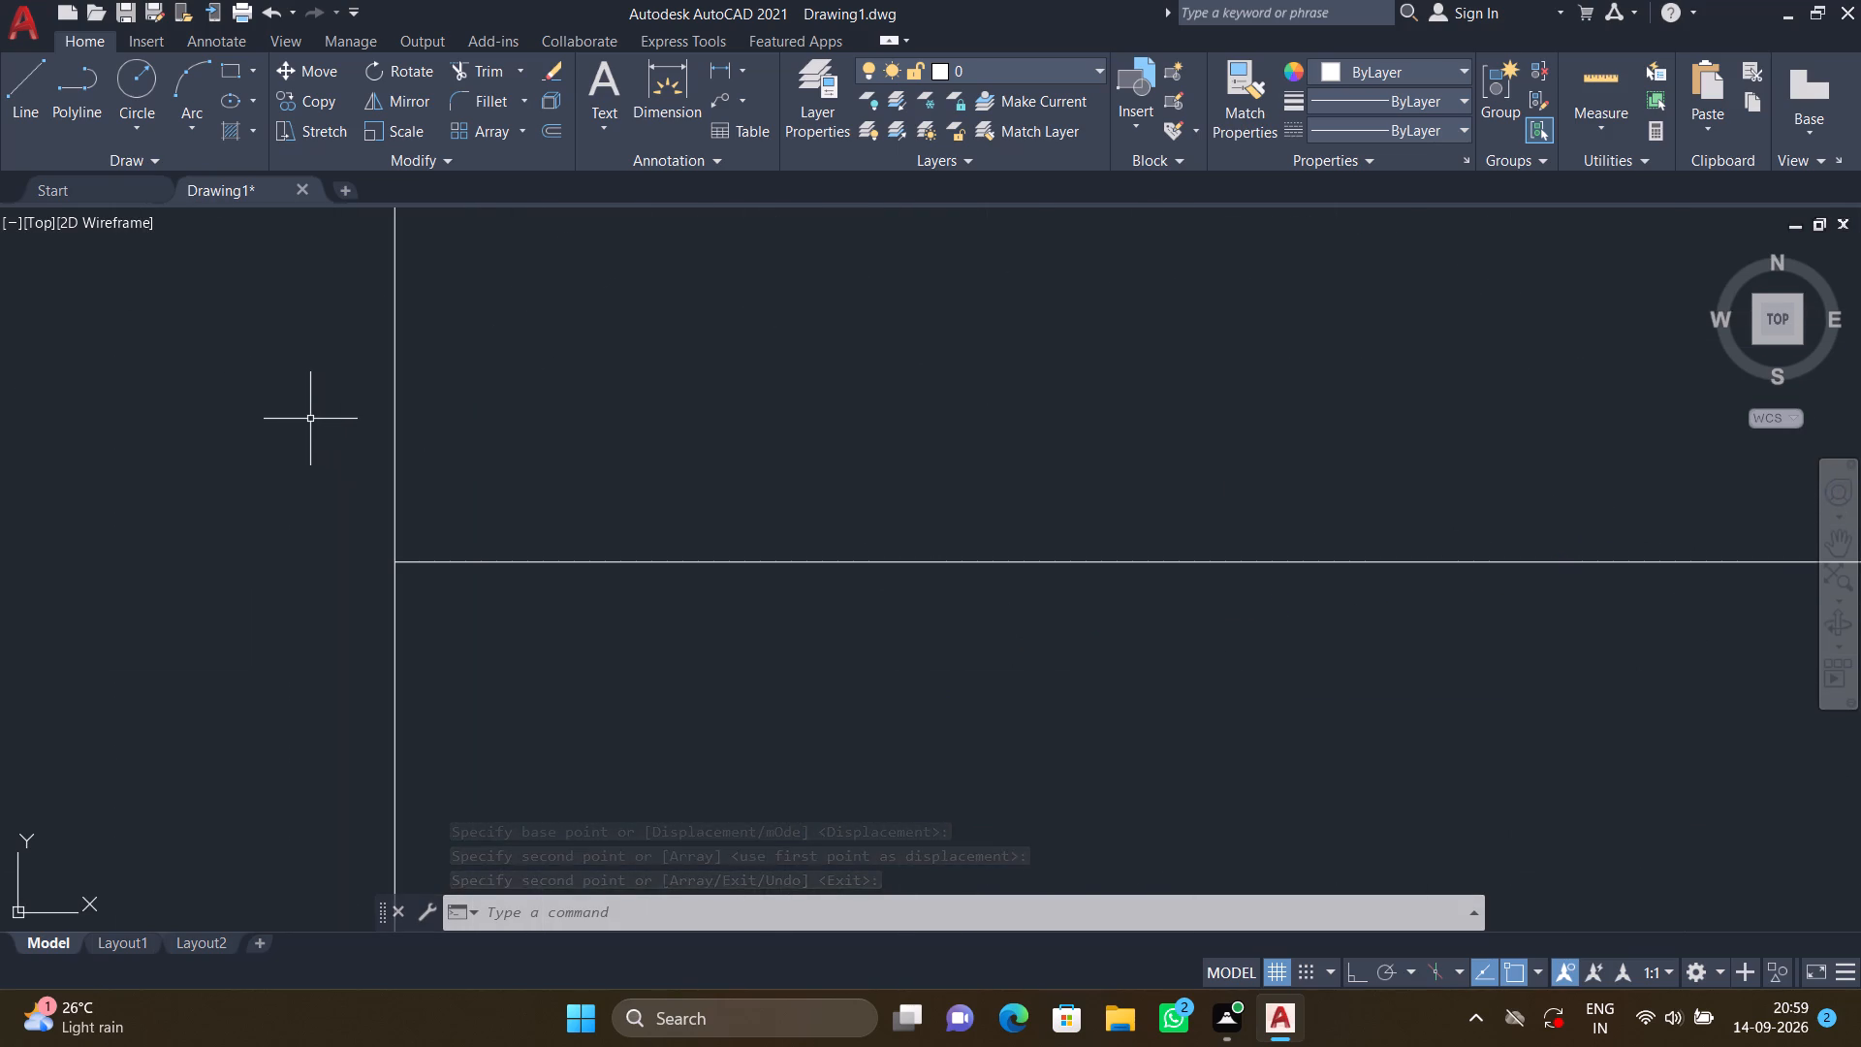
scroll(415, 576, up, 4)
scroll(415, 574, down, 10)
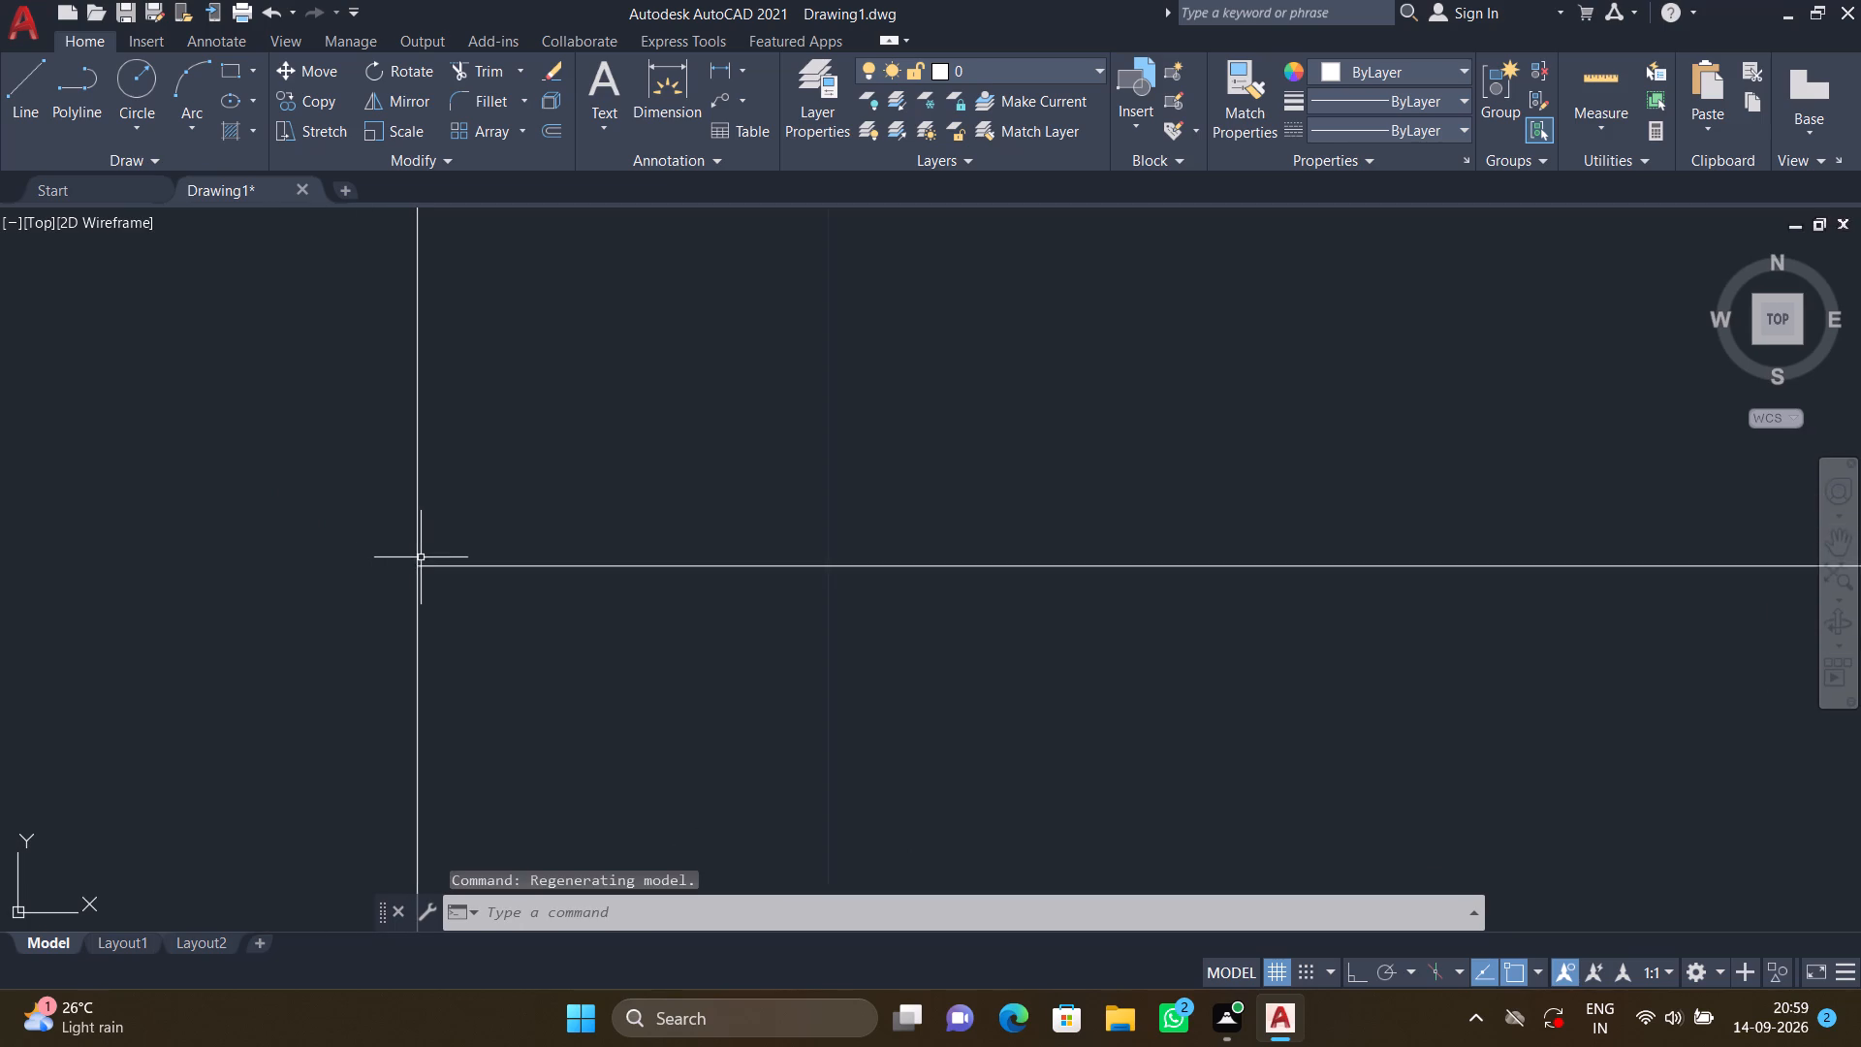
scroll(421, 557, down, 17)
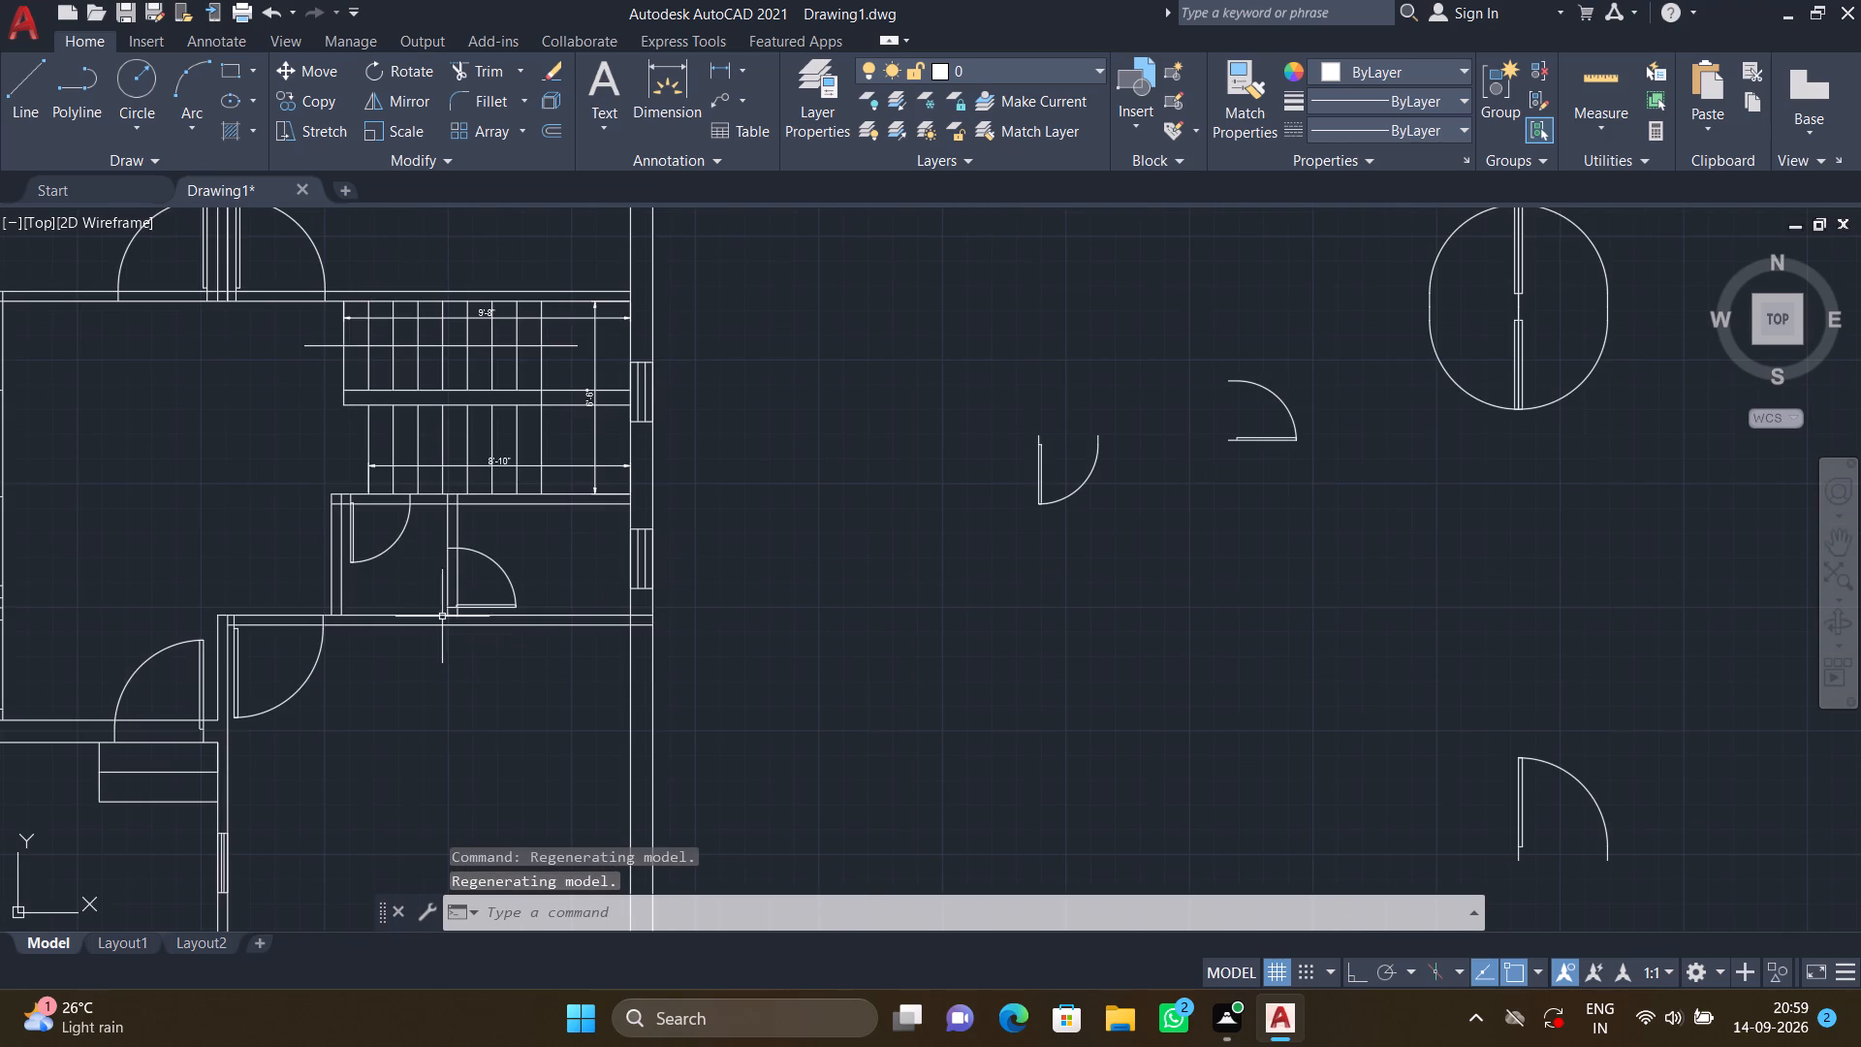
scroll(439, 615, up, 7)
scroll(499, 574, down, 2)
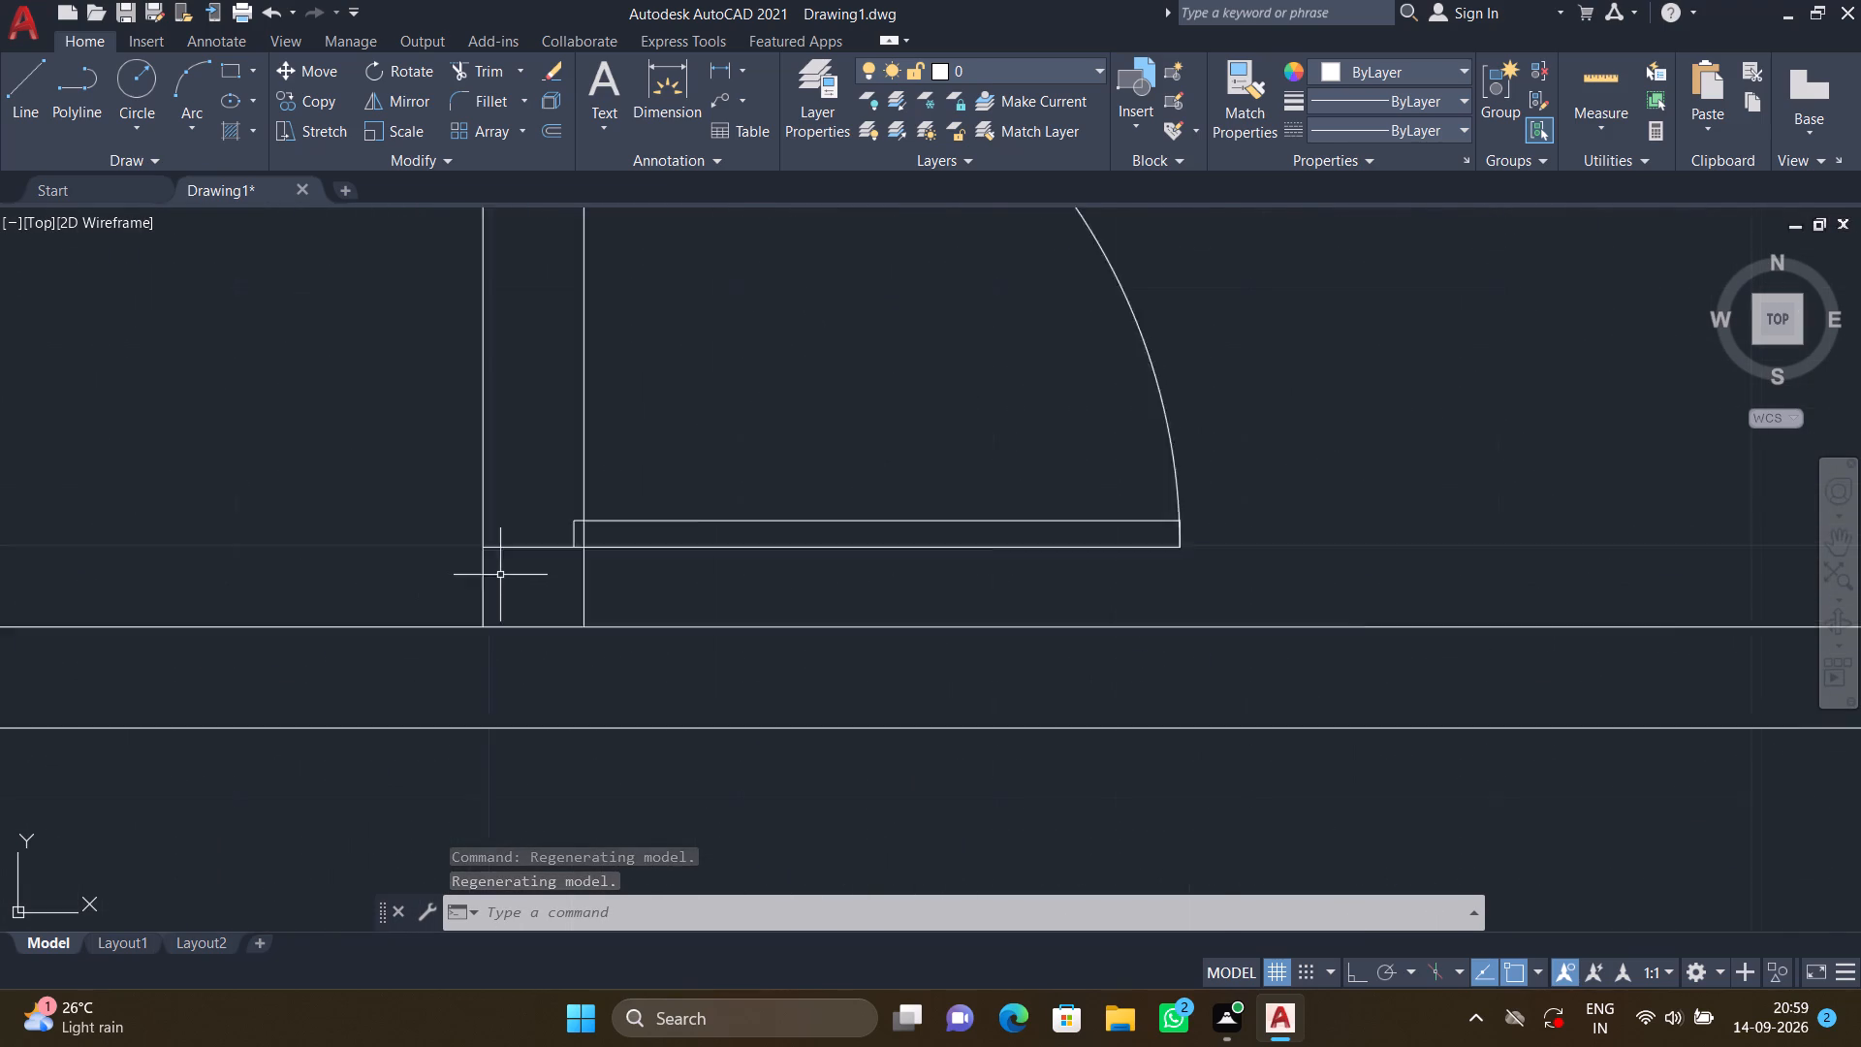
scroll(501, 575, down, 5)
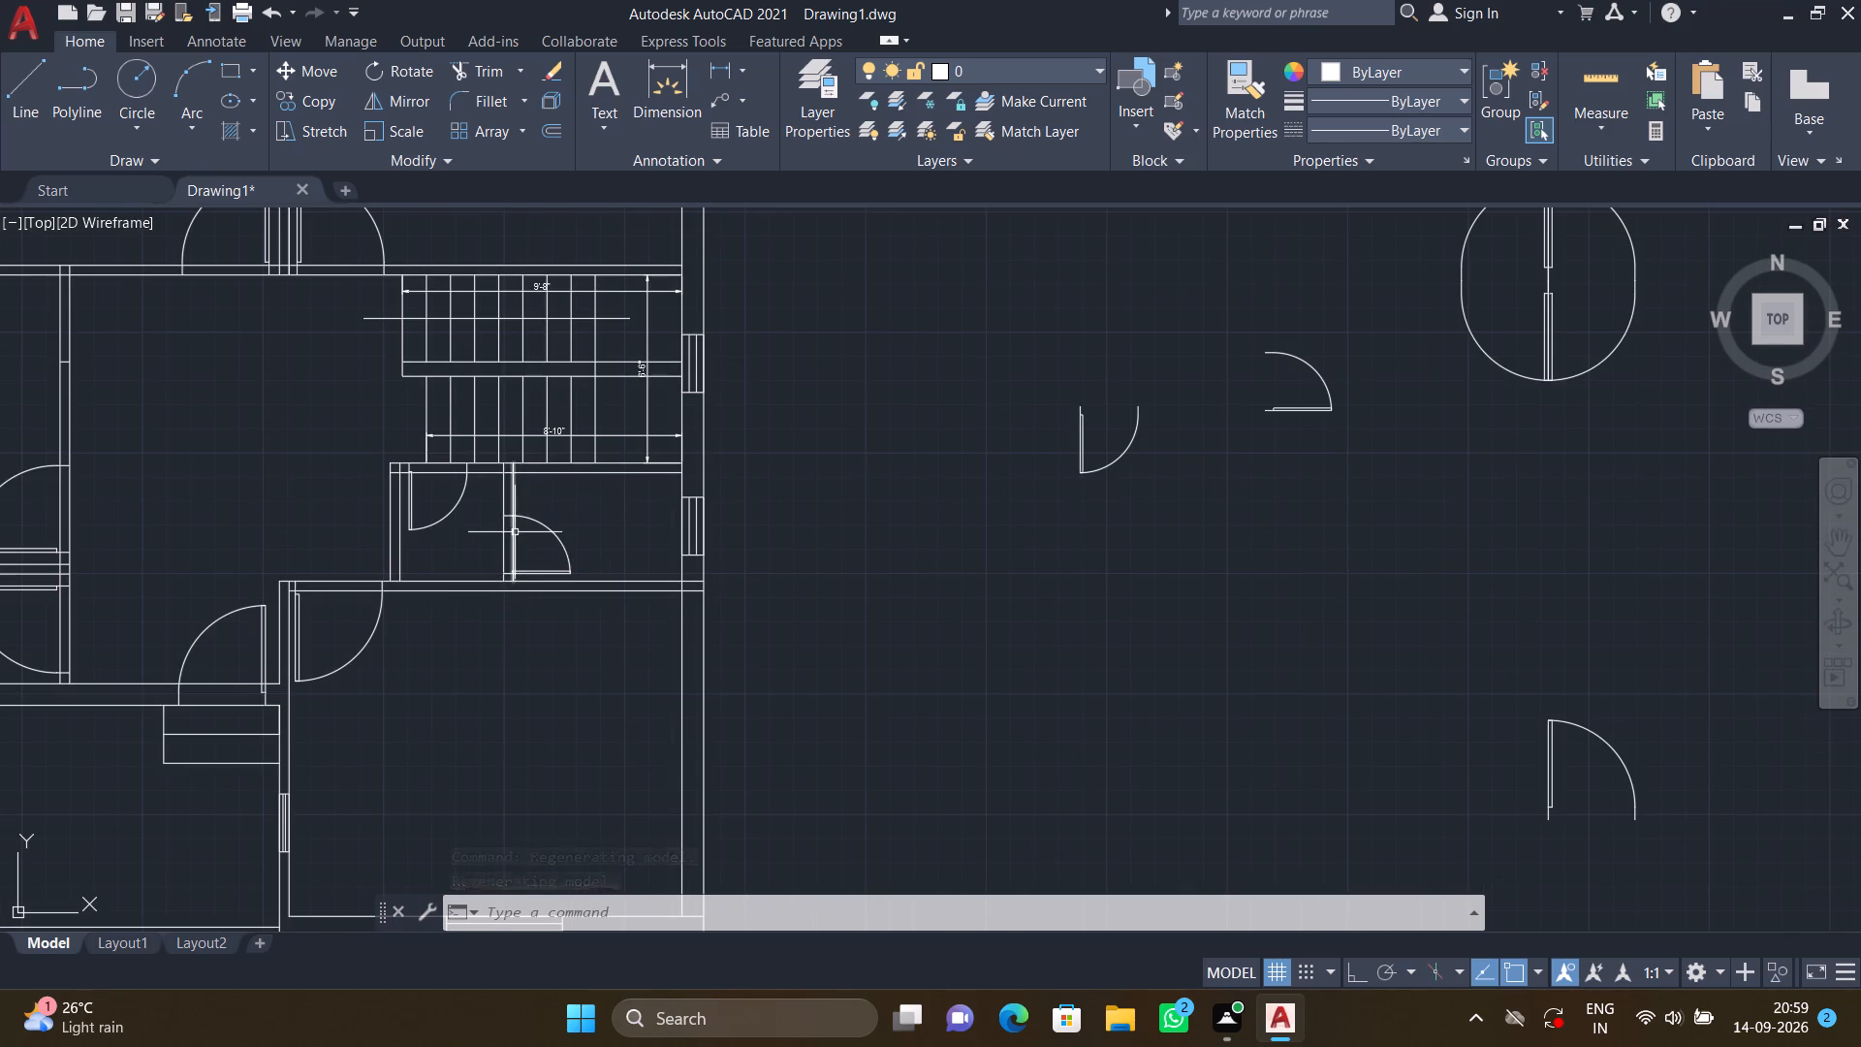
middle_drag(516, 532, 702, 480)
scroll(705, 482, down, 3)
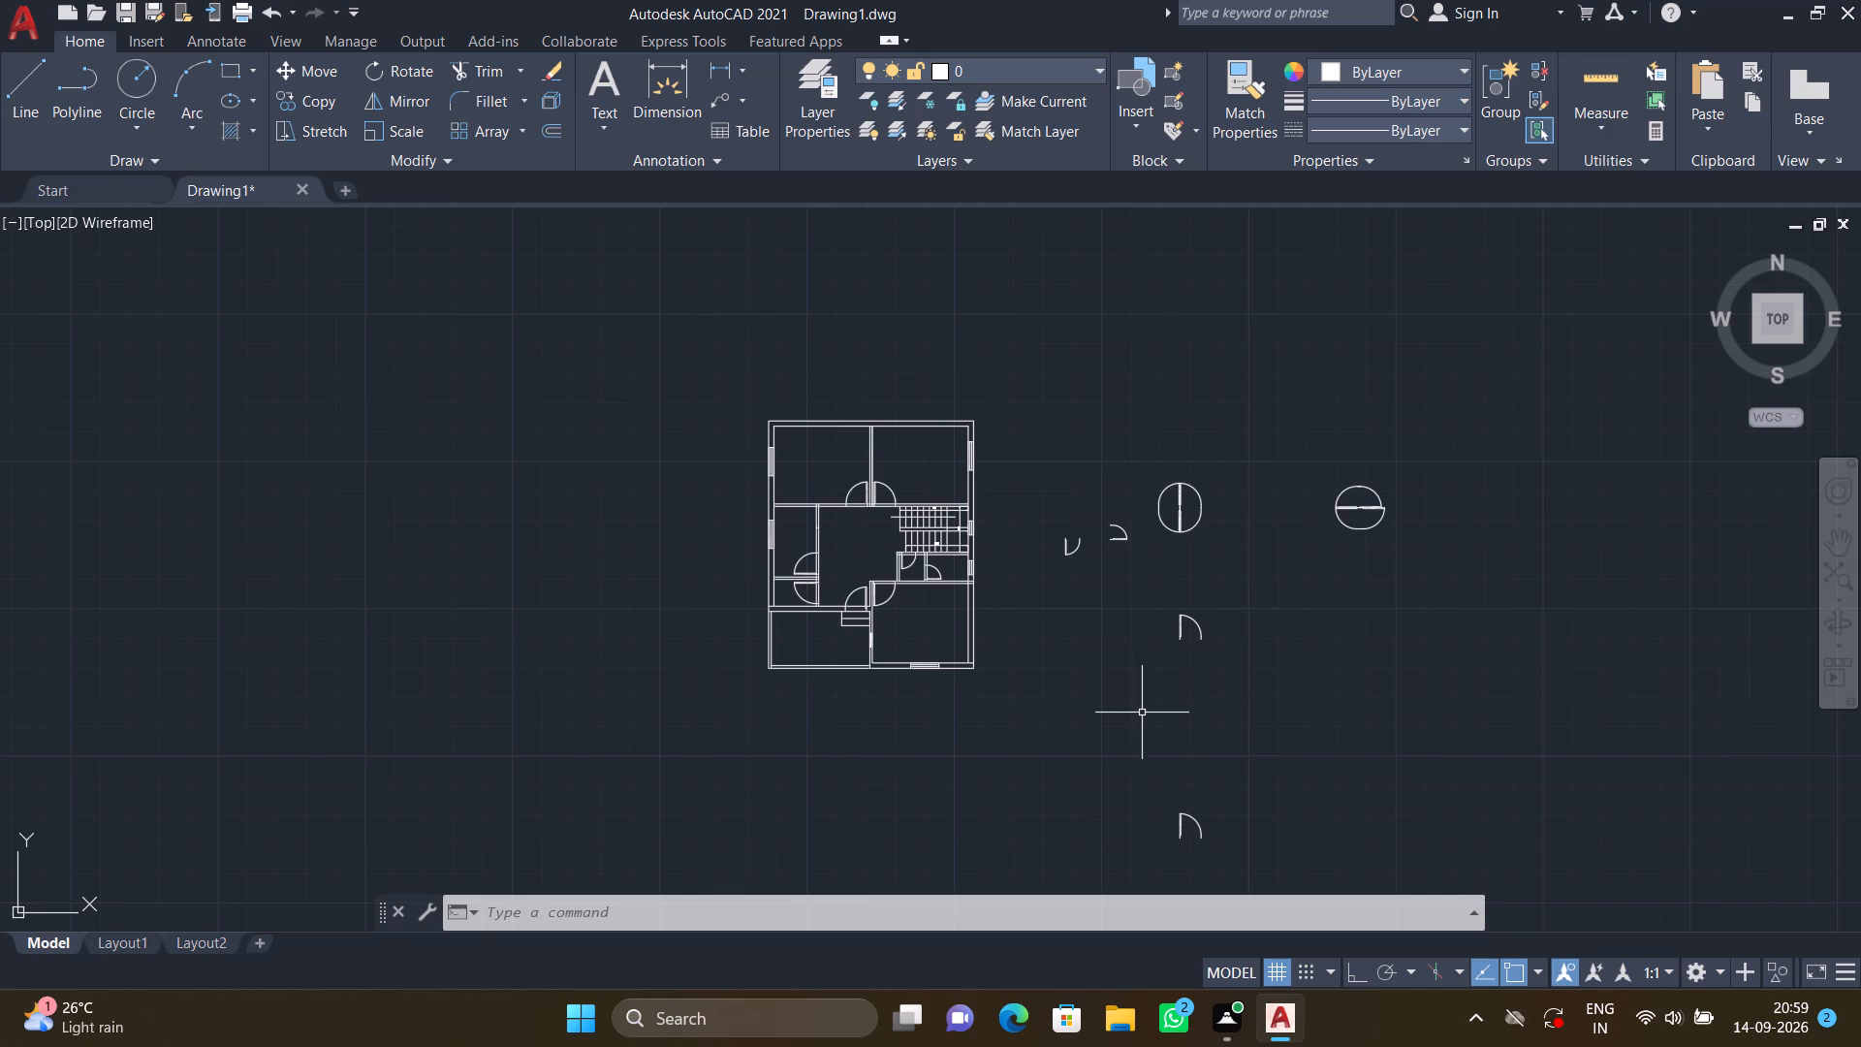
Delete all the spare window and door copies lying outside the floor plan.
drag(1456, 779, 1454, 767)
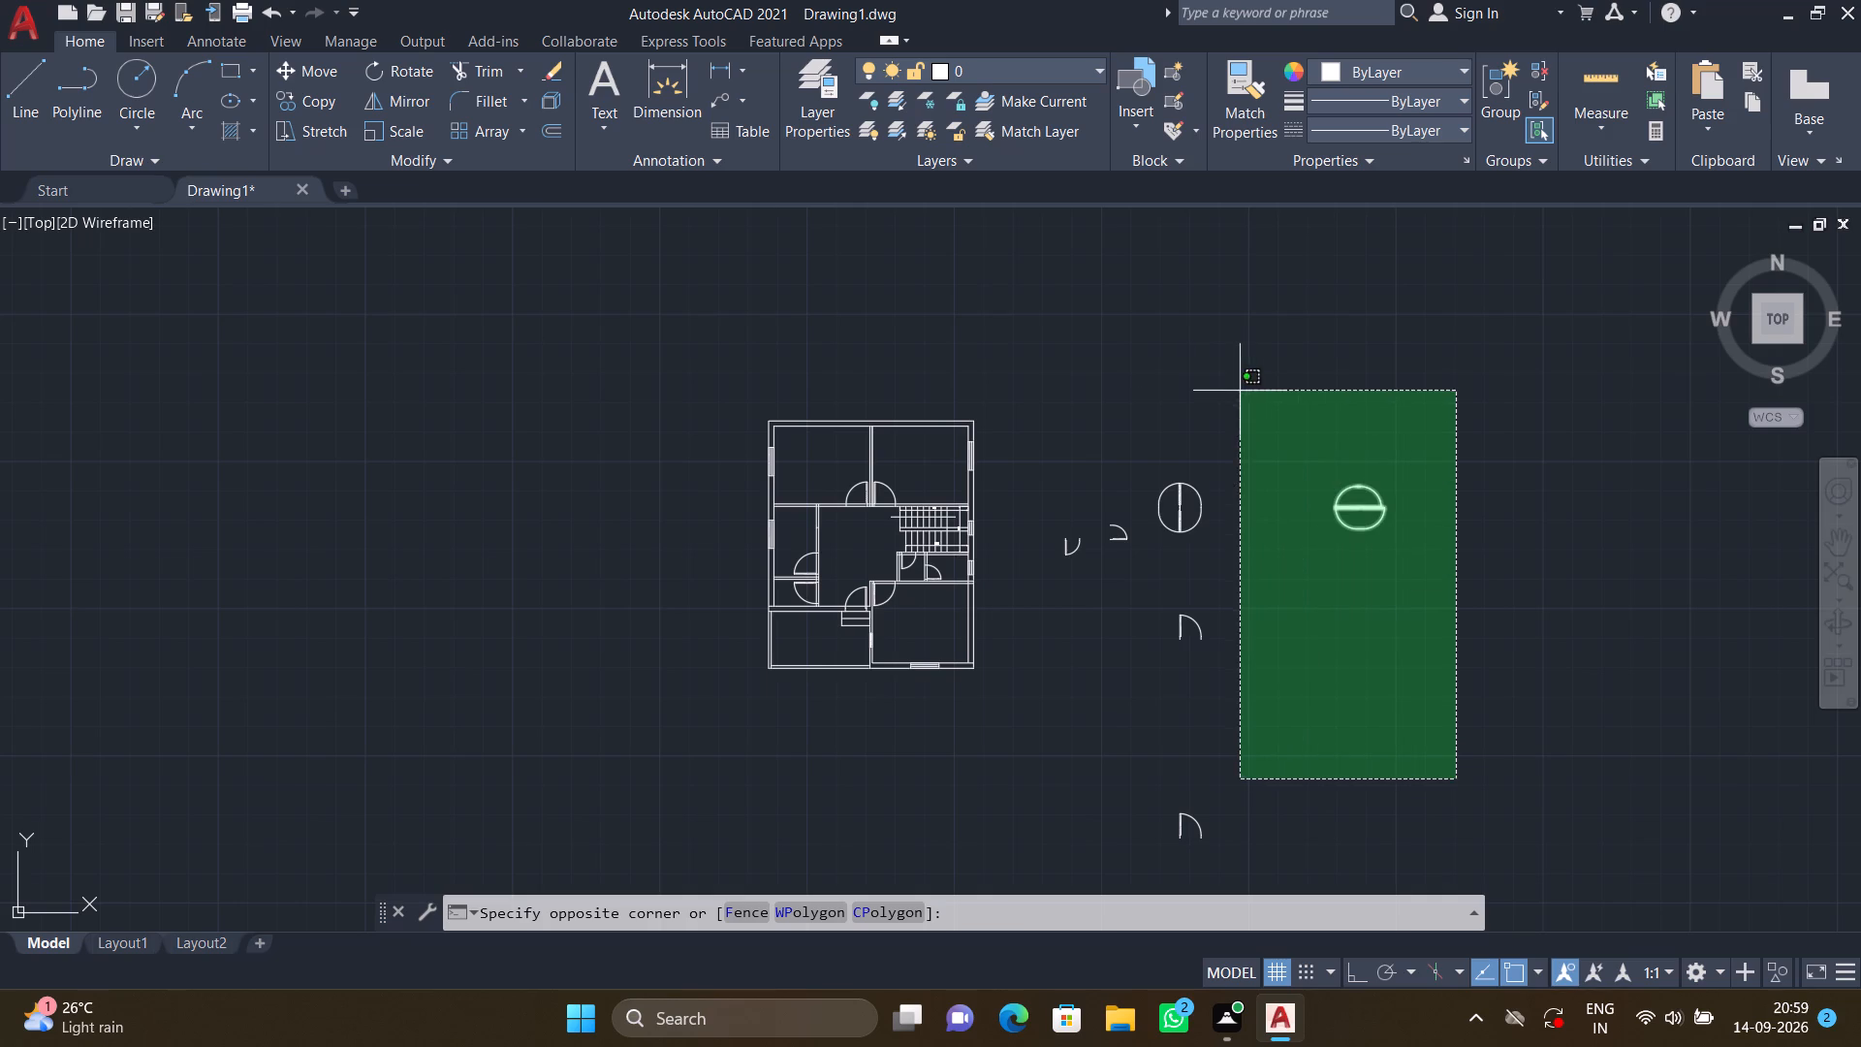
click(1045, 347)
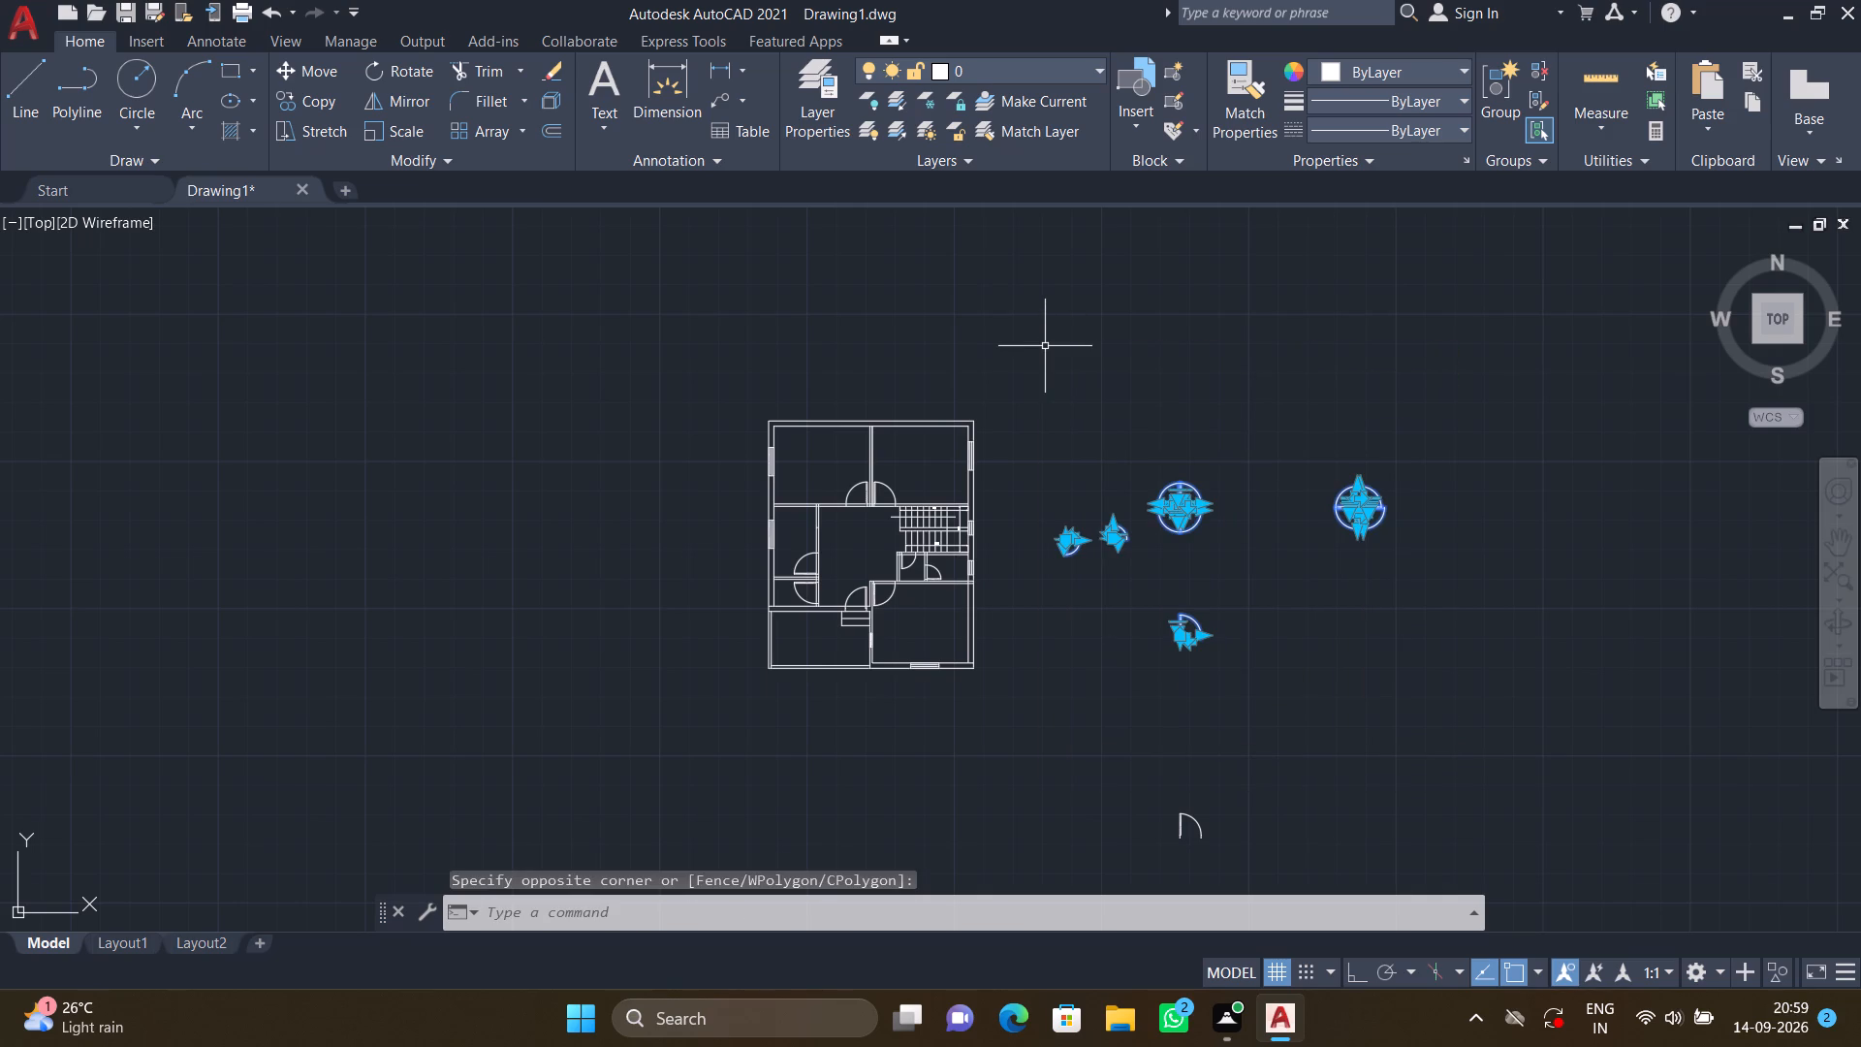
key(Delete)
middle_drag(1001, 777, 1039, 571)
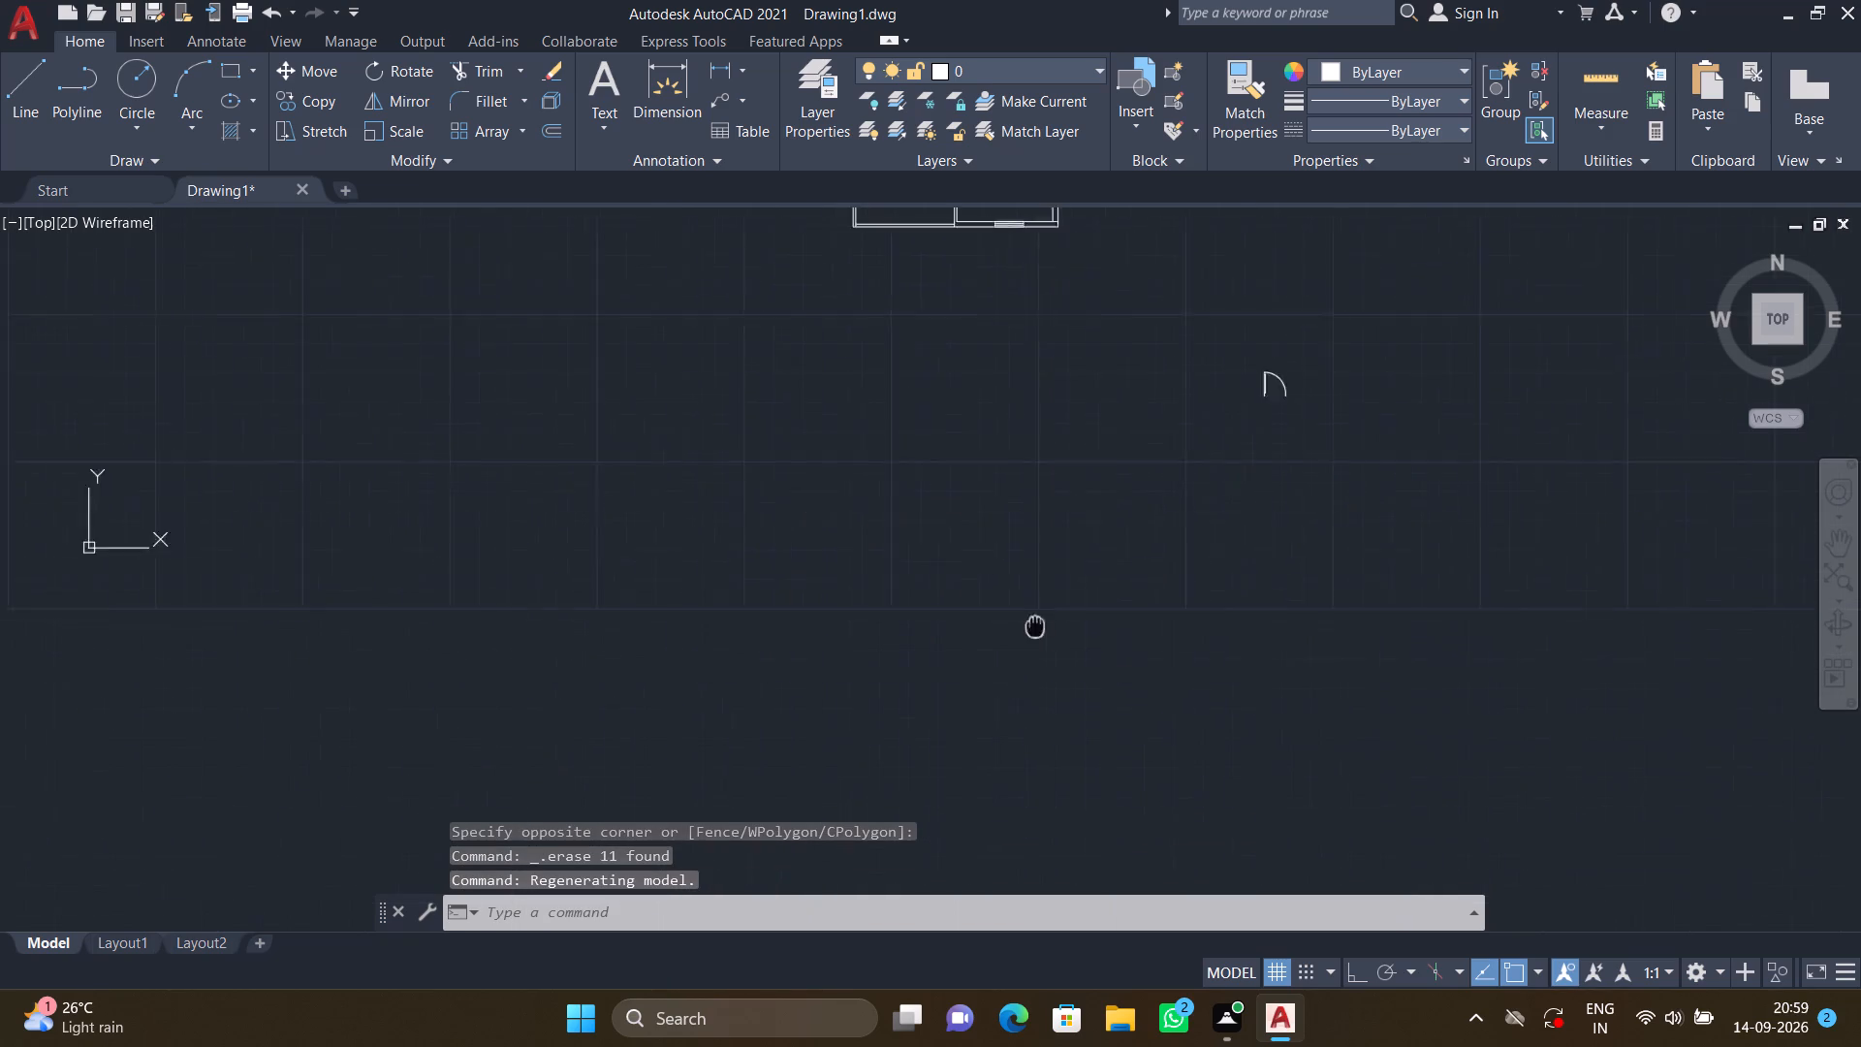
middle_drag(1039, 571, 1039, 568)
click(1259, 698)
click(1167, 587)
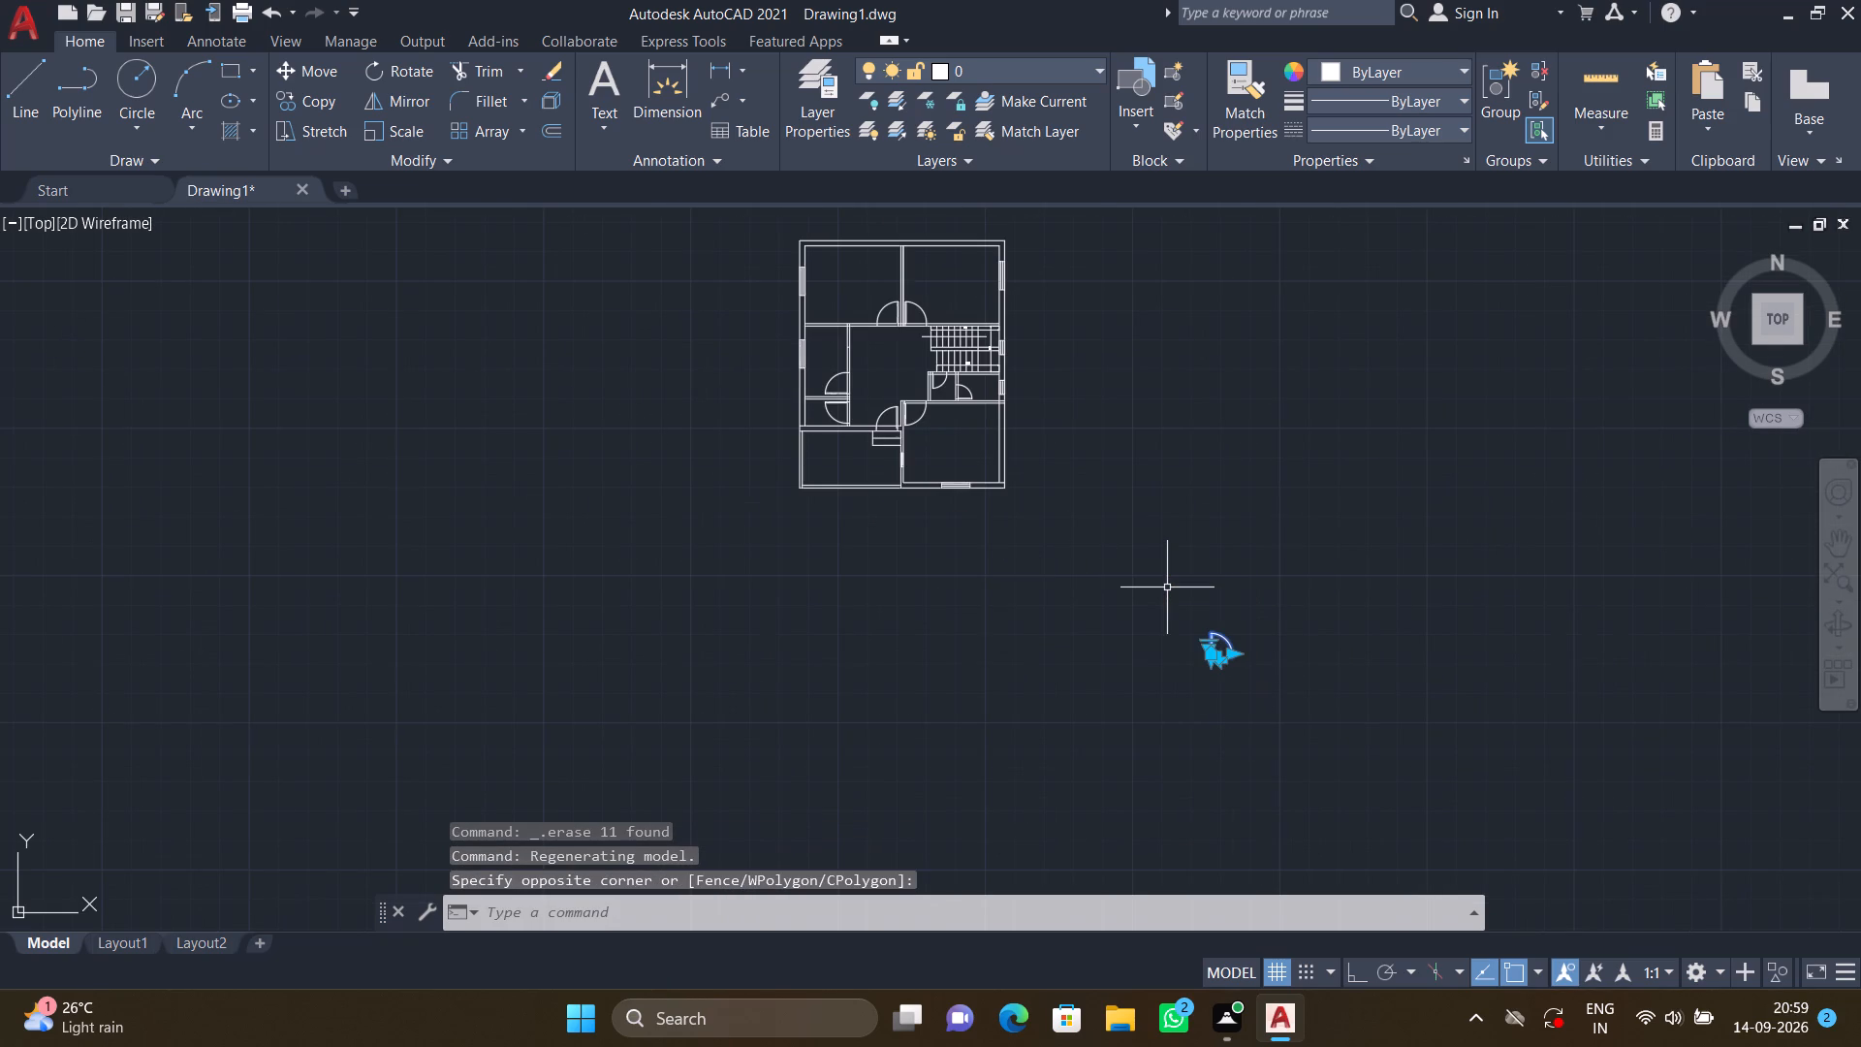
key(Delete)
Trim the north face line of the wall below the two northern rooms across the western 3' door's opening.
scroll(964, 567, down, 1)
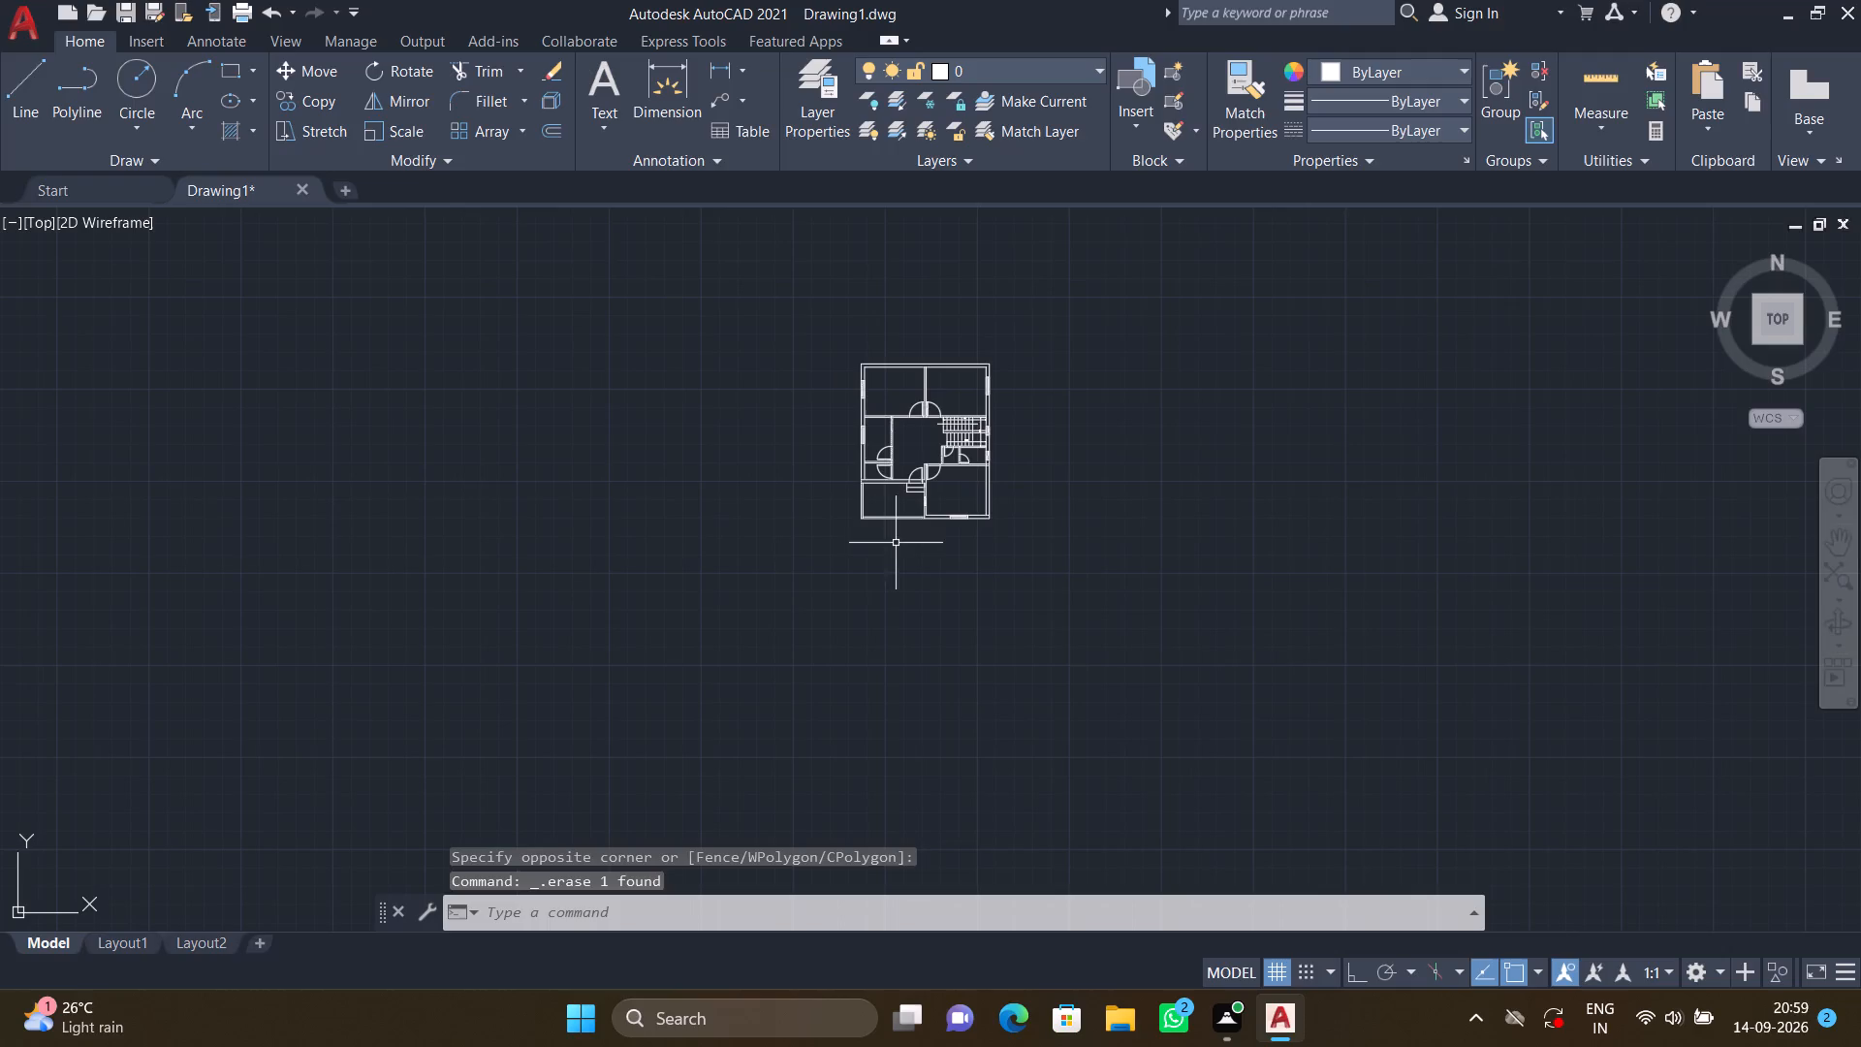
middle_drag(913, 397, 923, 412)
scroll(888, 395, up, 3)
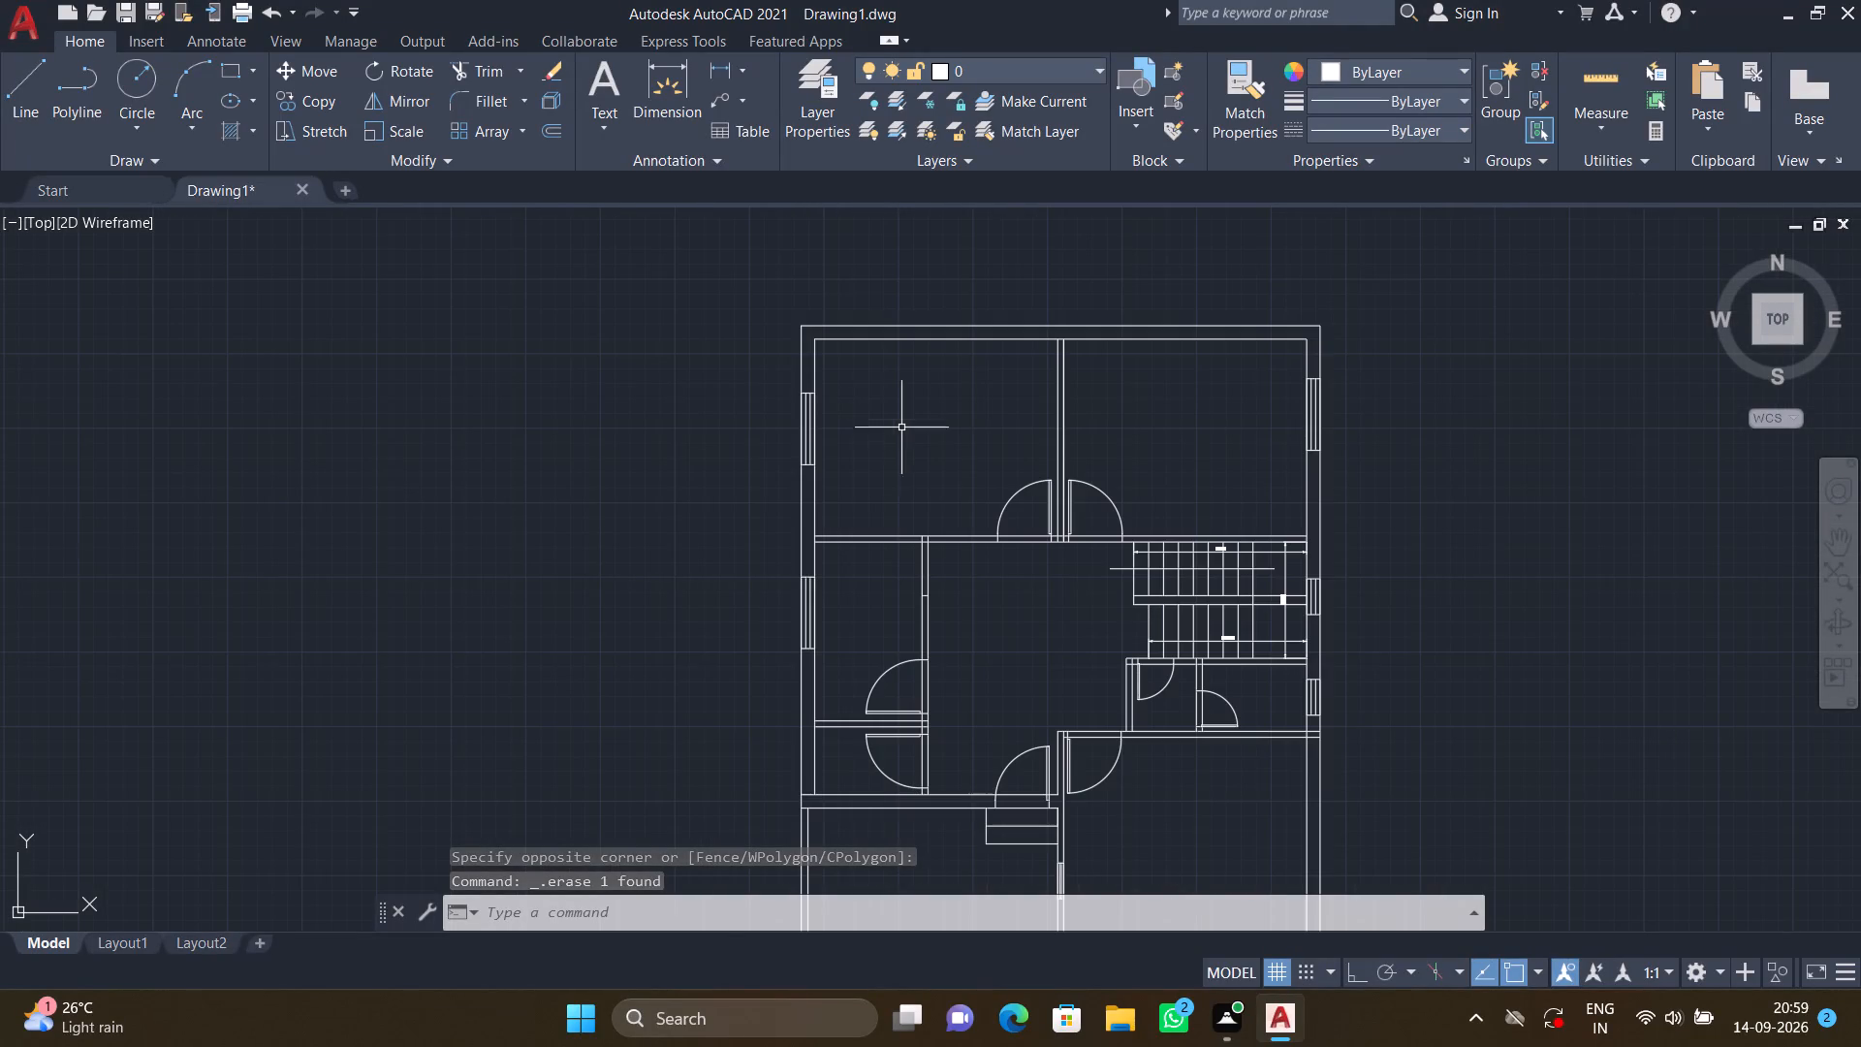
text(TR)
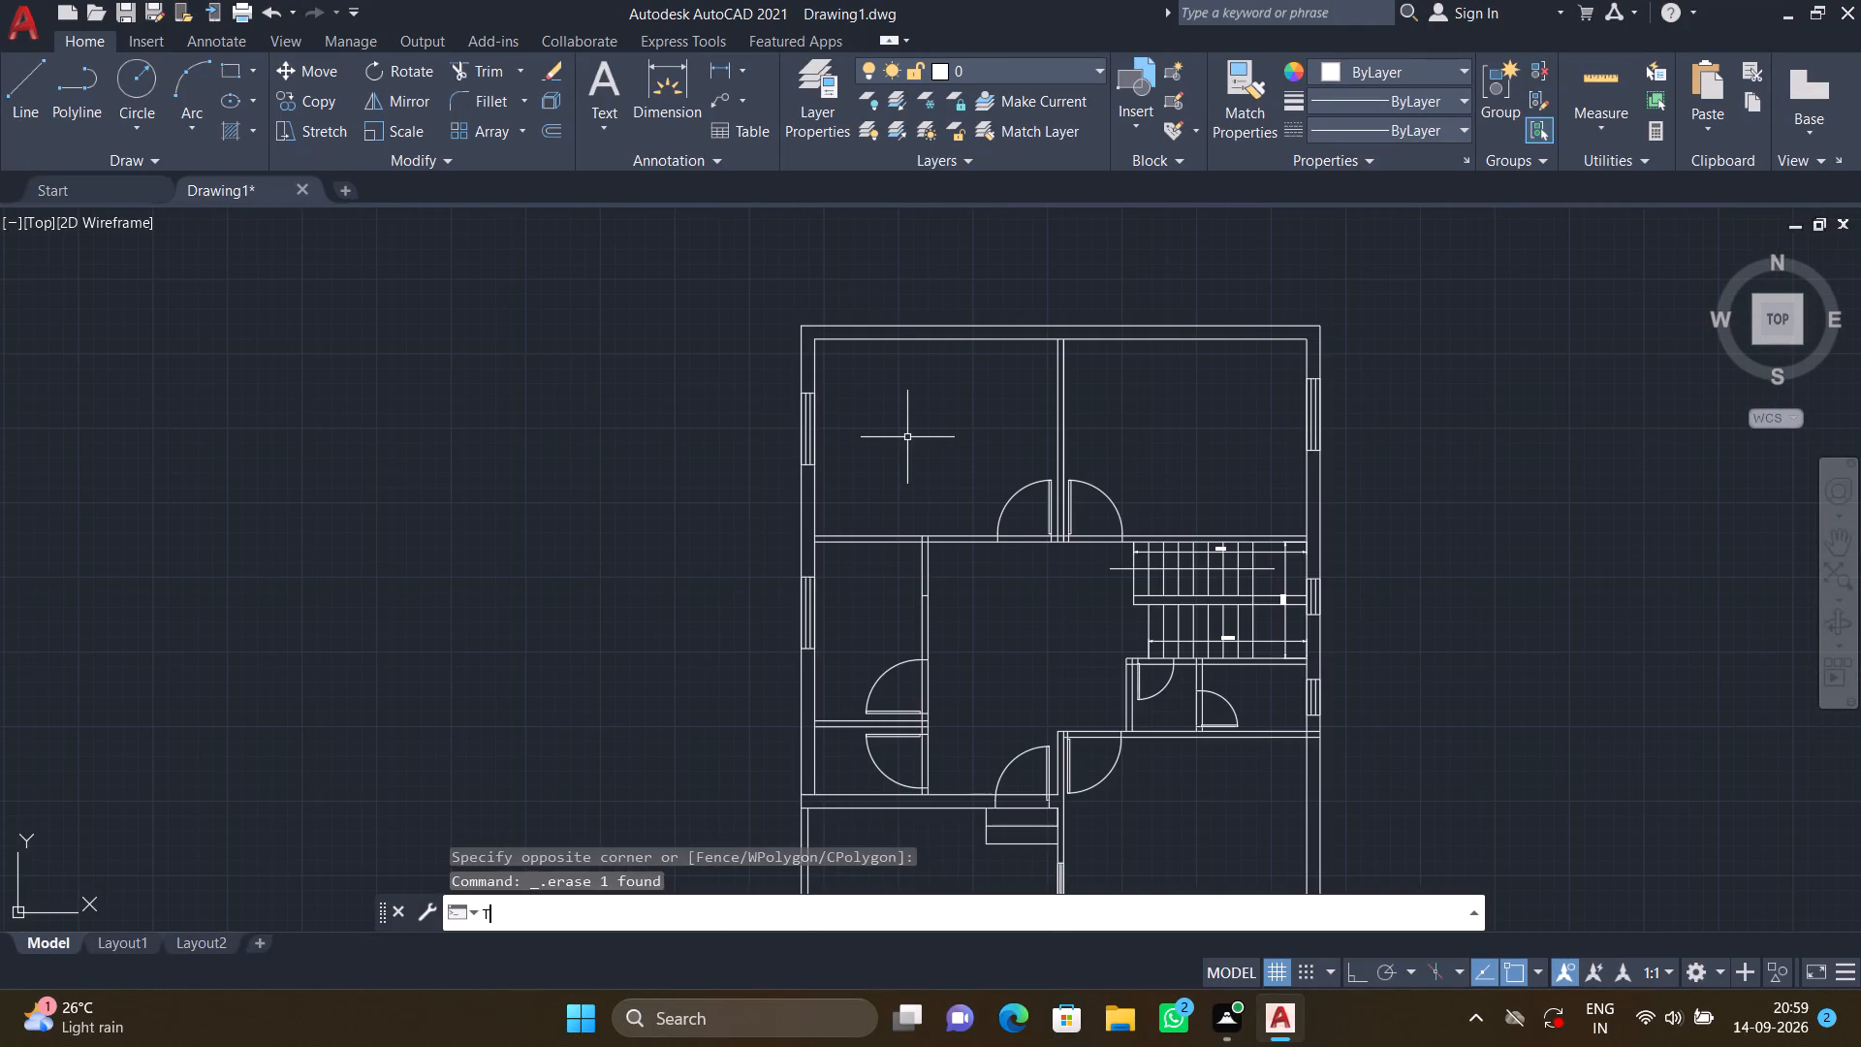
key(Return)
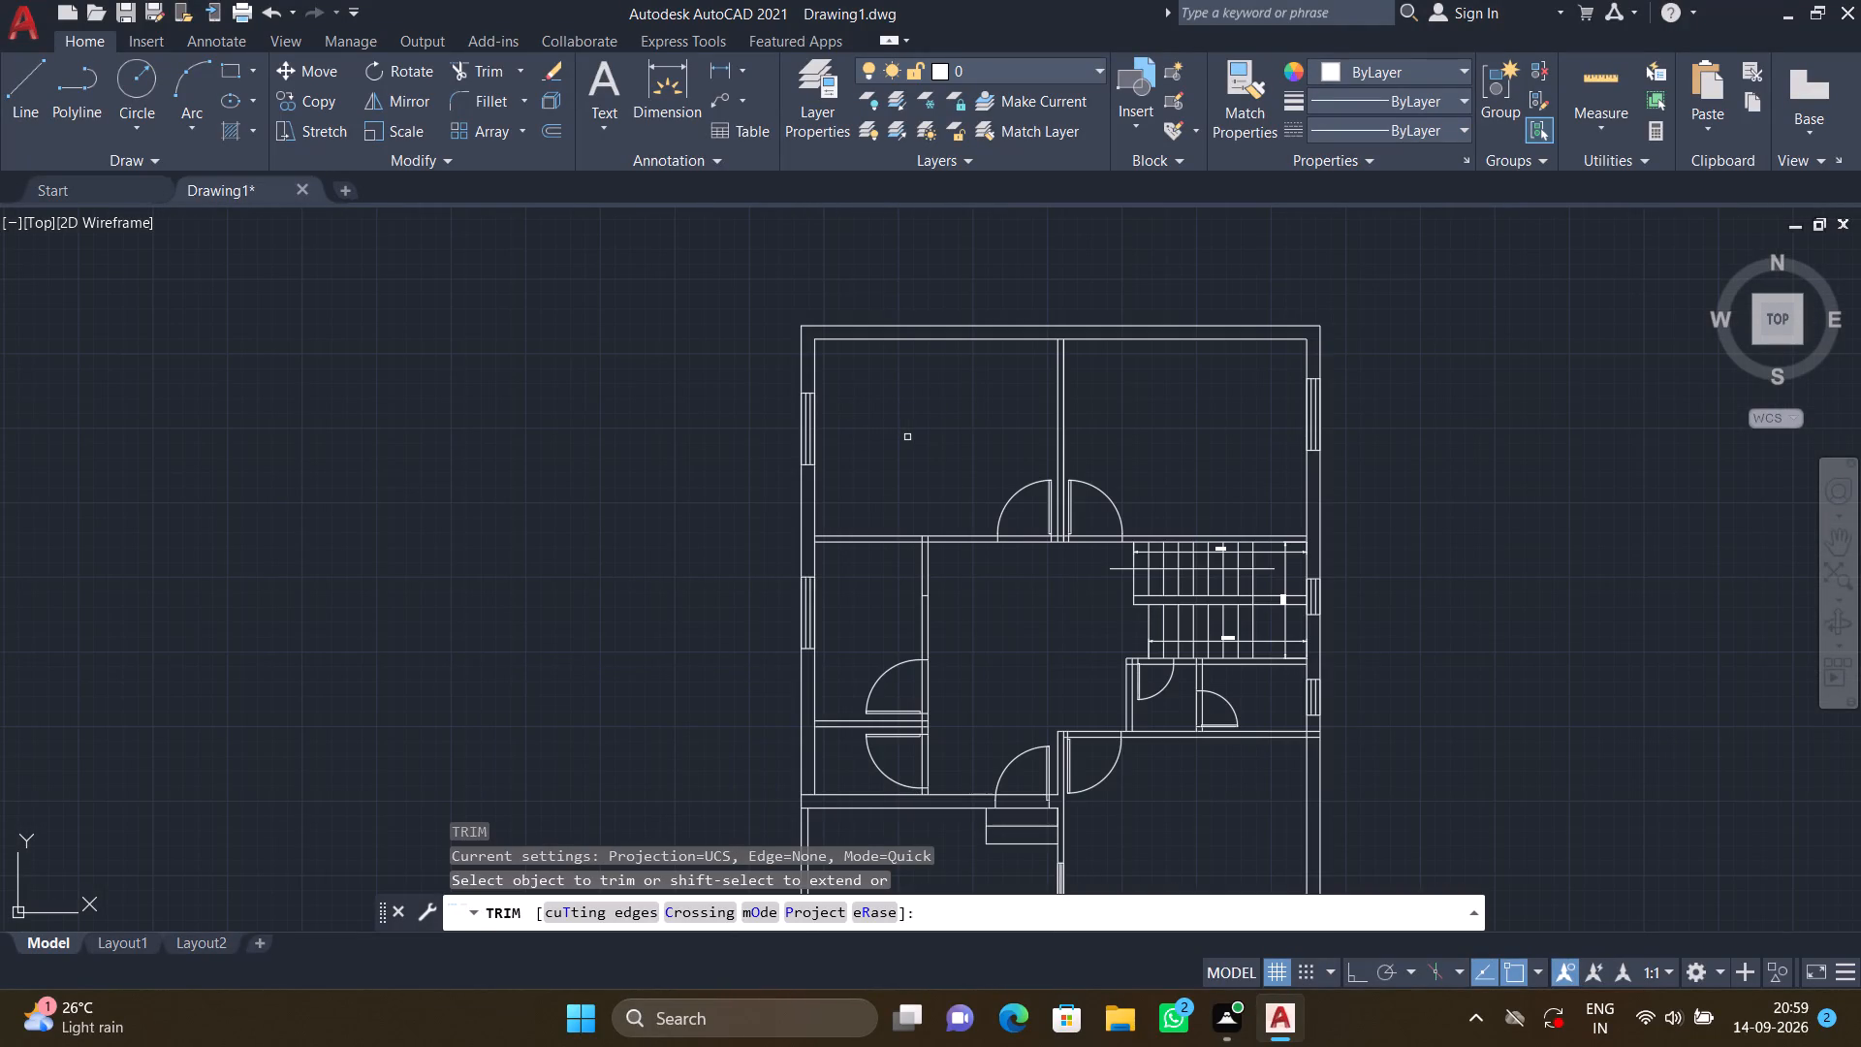
scroll(1032, 552, up, 2)
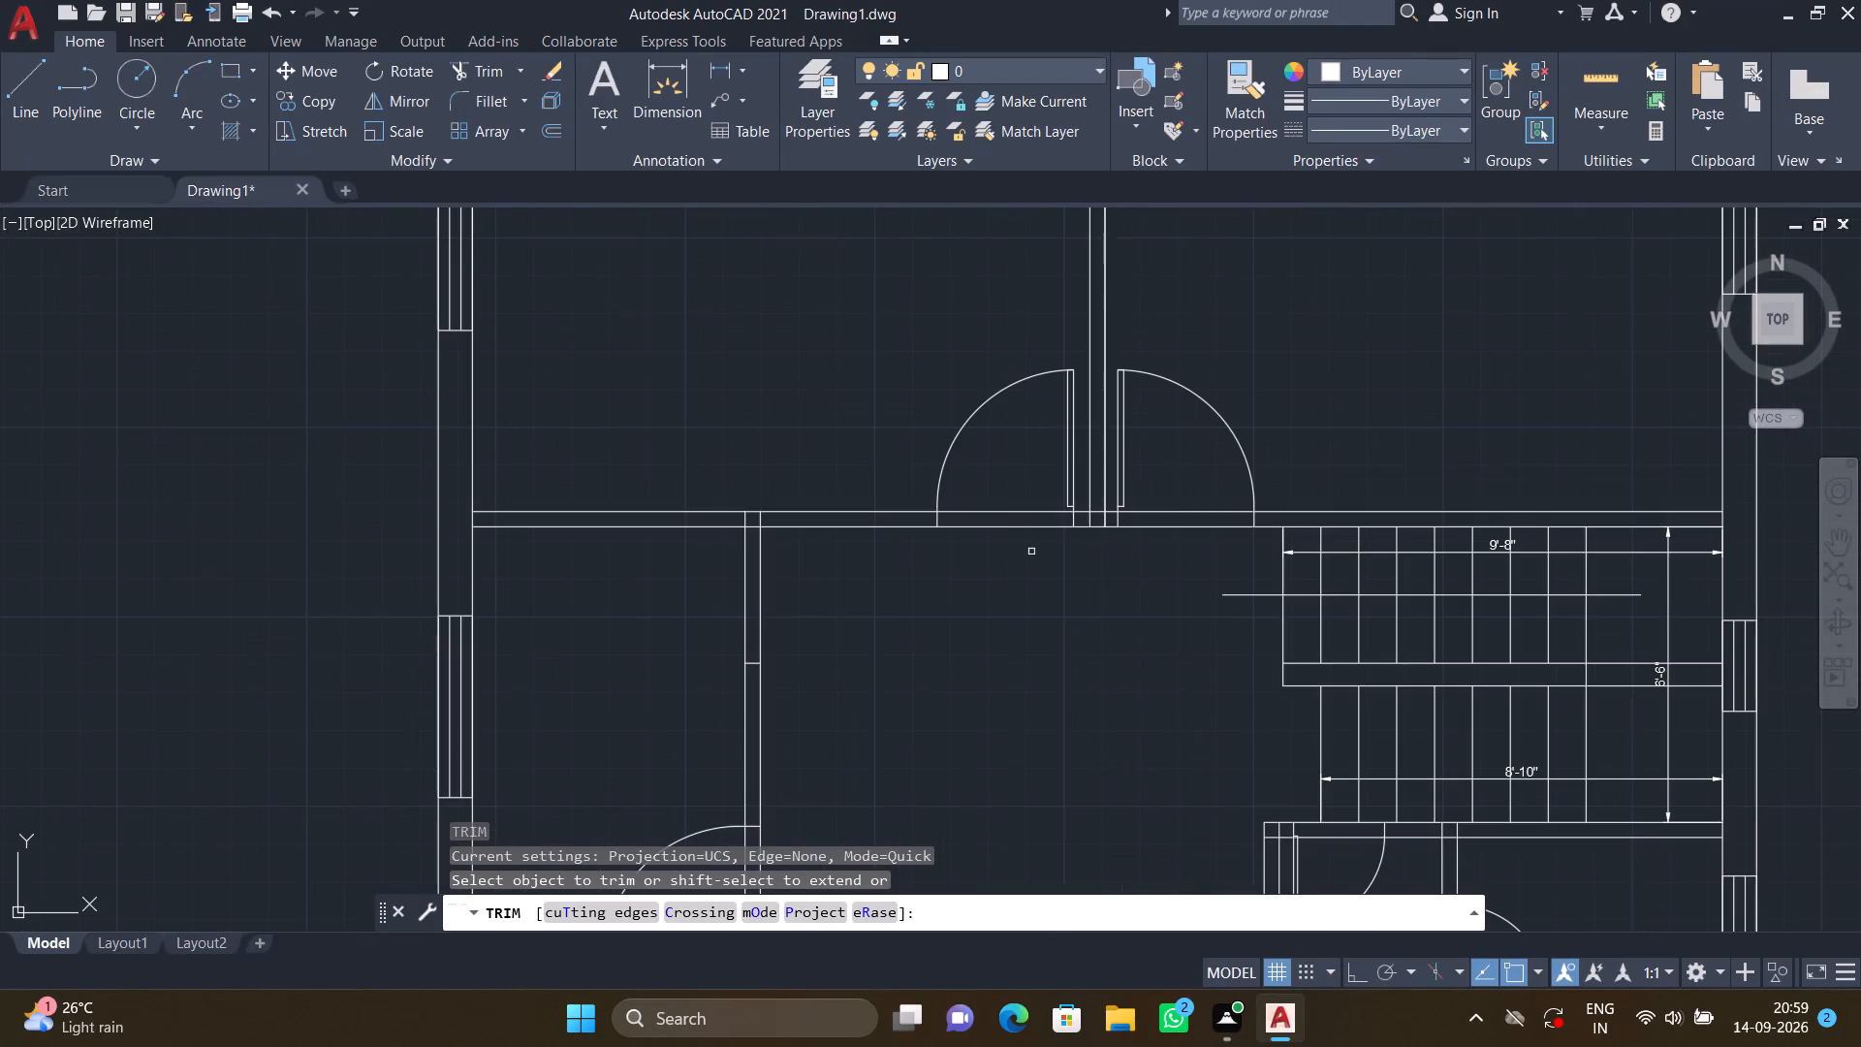
click(996, 502)
click(1003, 523)
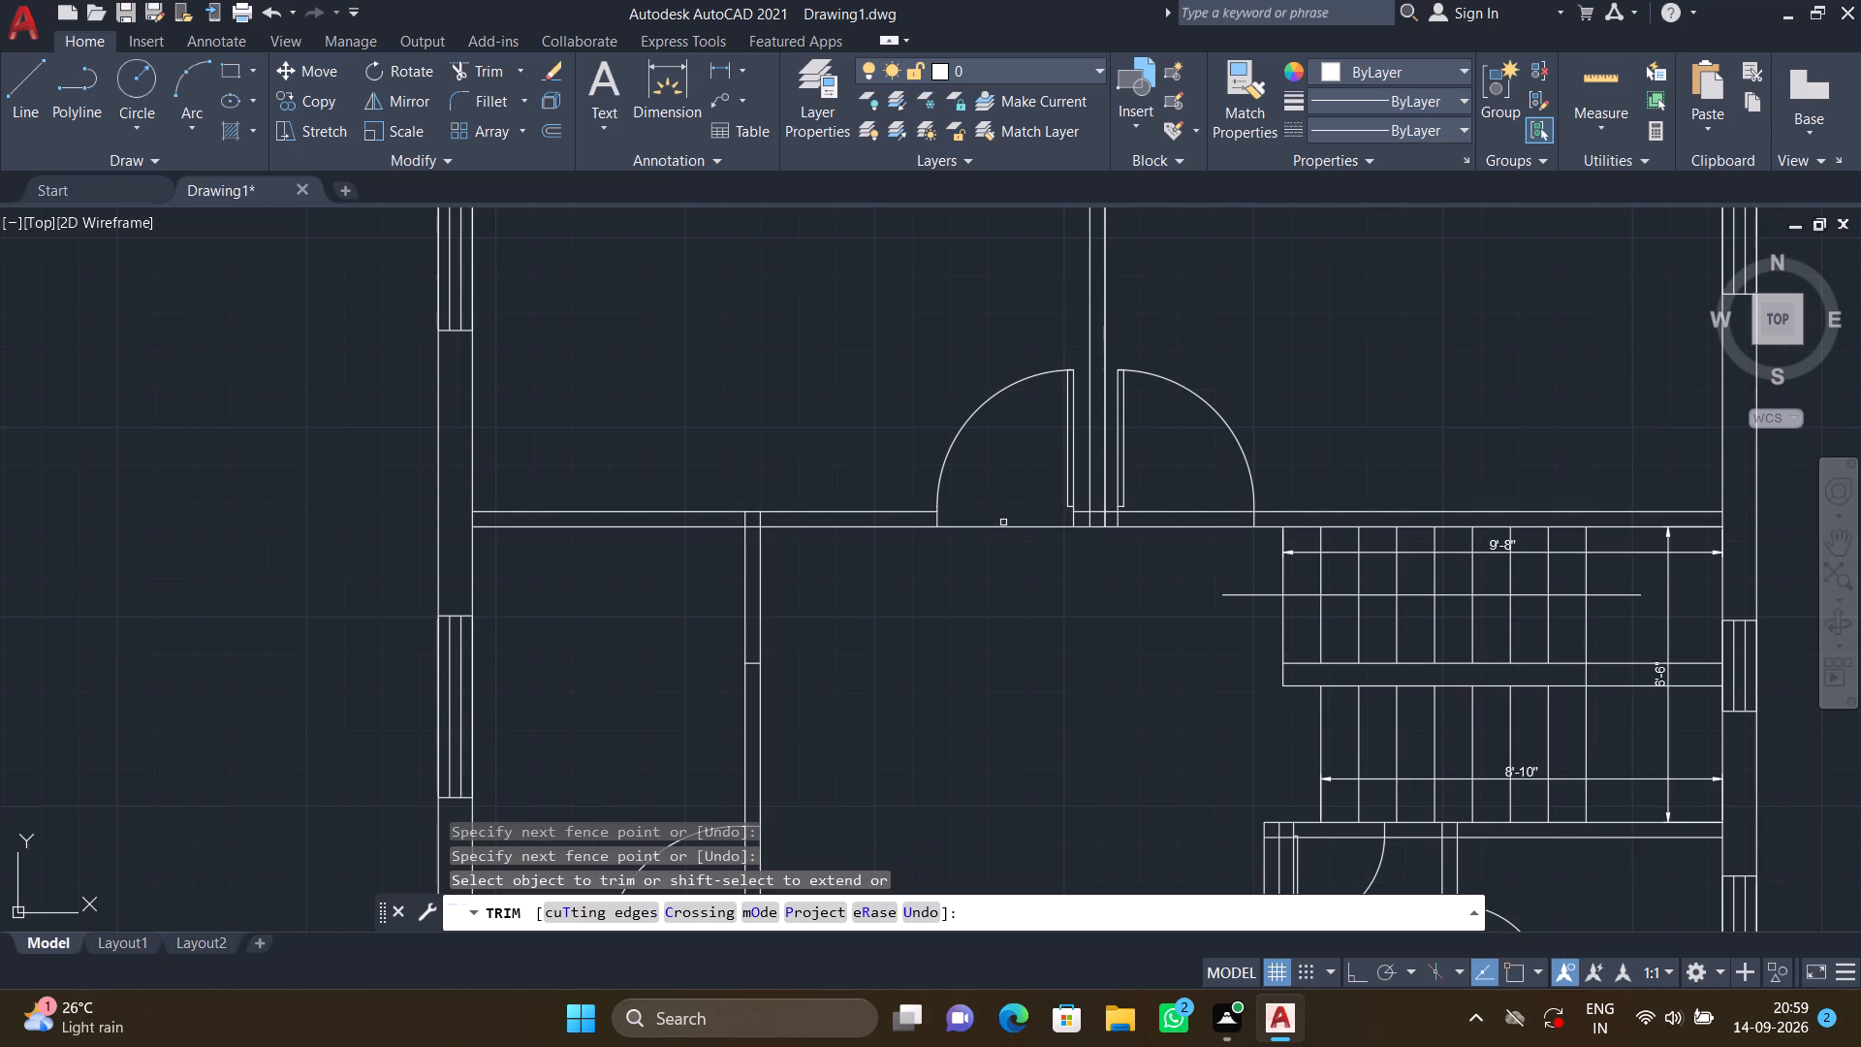
Trim the partition's west line inside the wall between the two 3' doors, and the wall's north line between the partition faces.
scroll(1088, 515, up, 2)
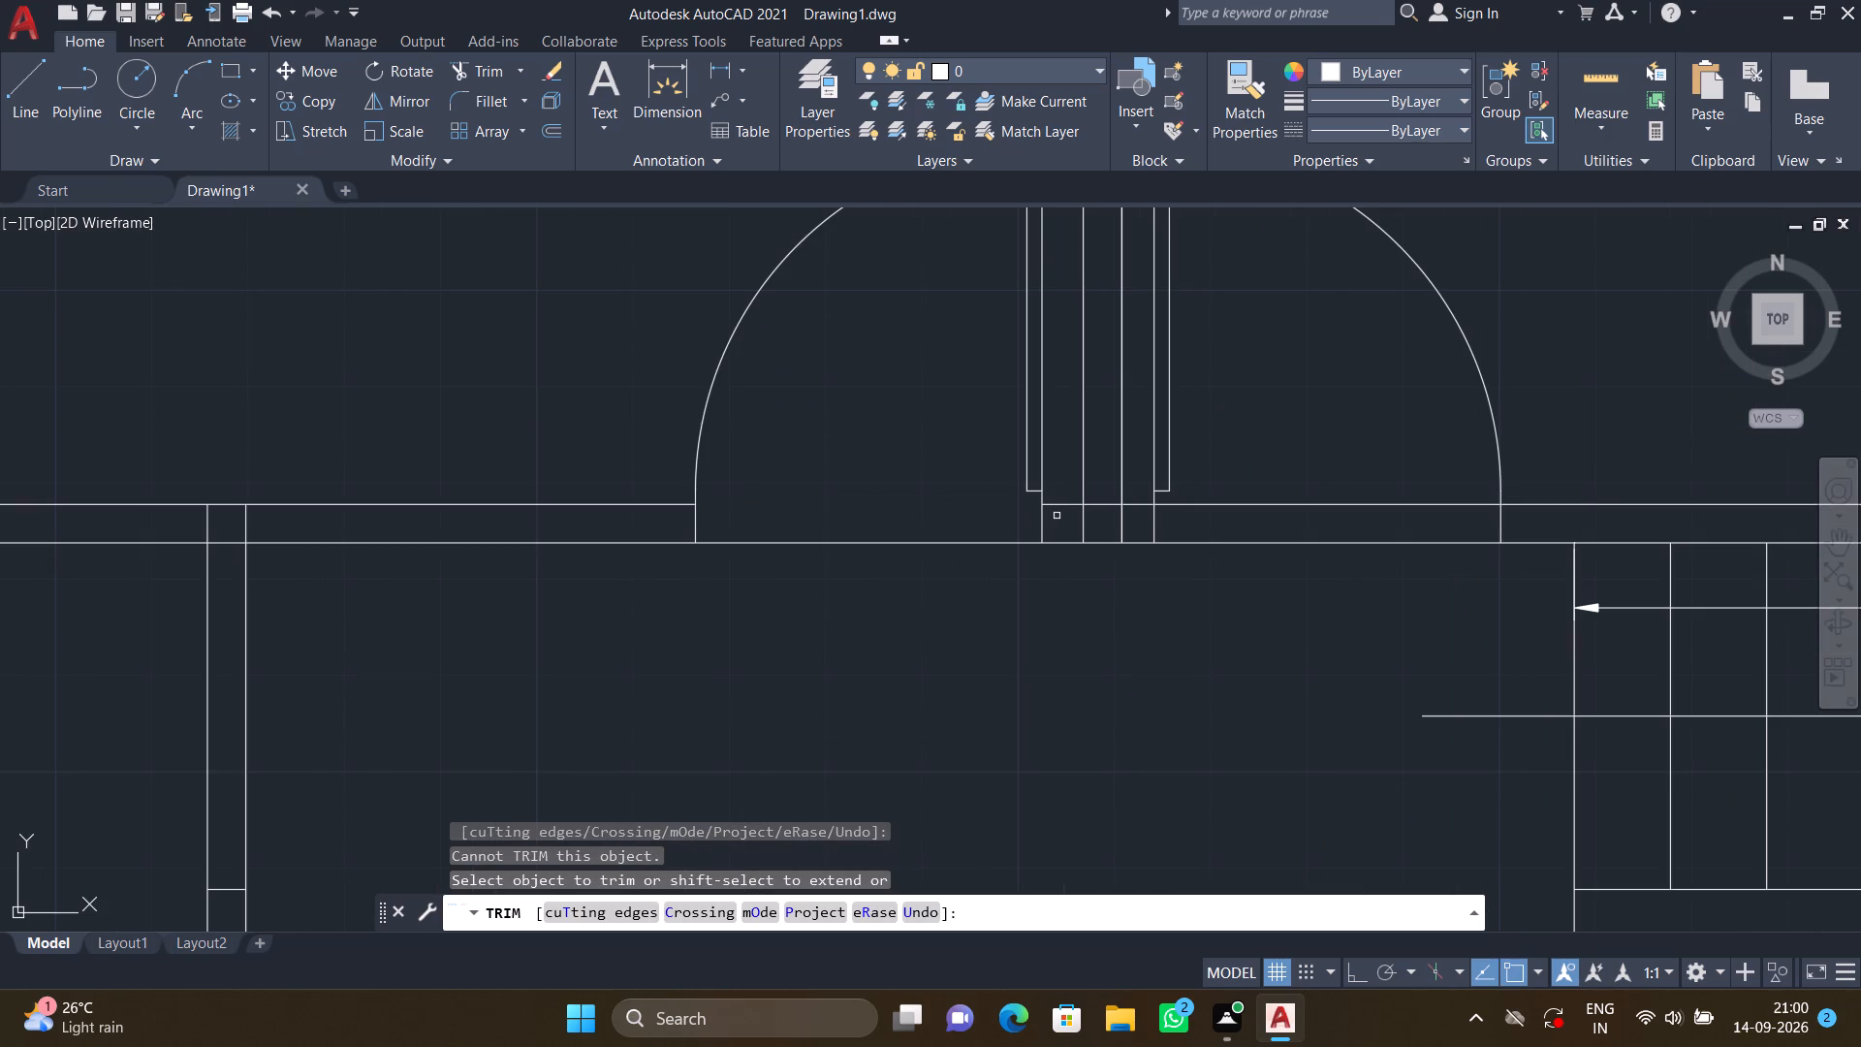
click(1062, 520)
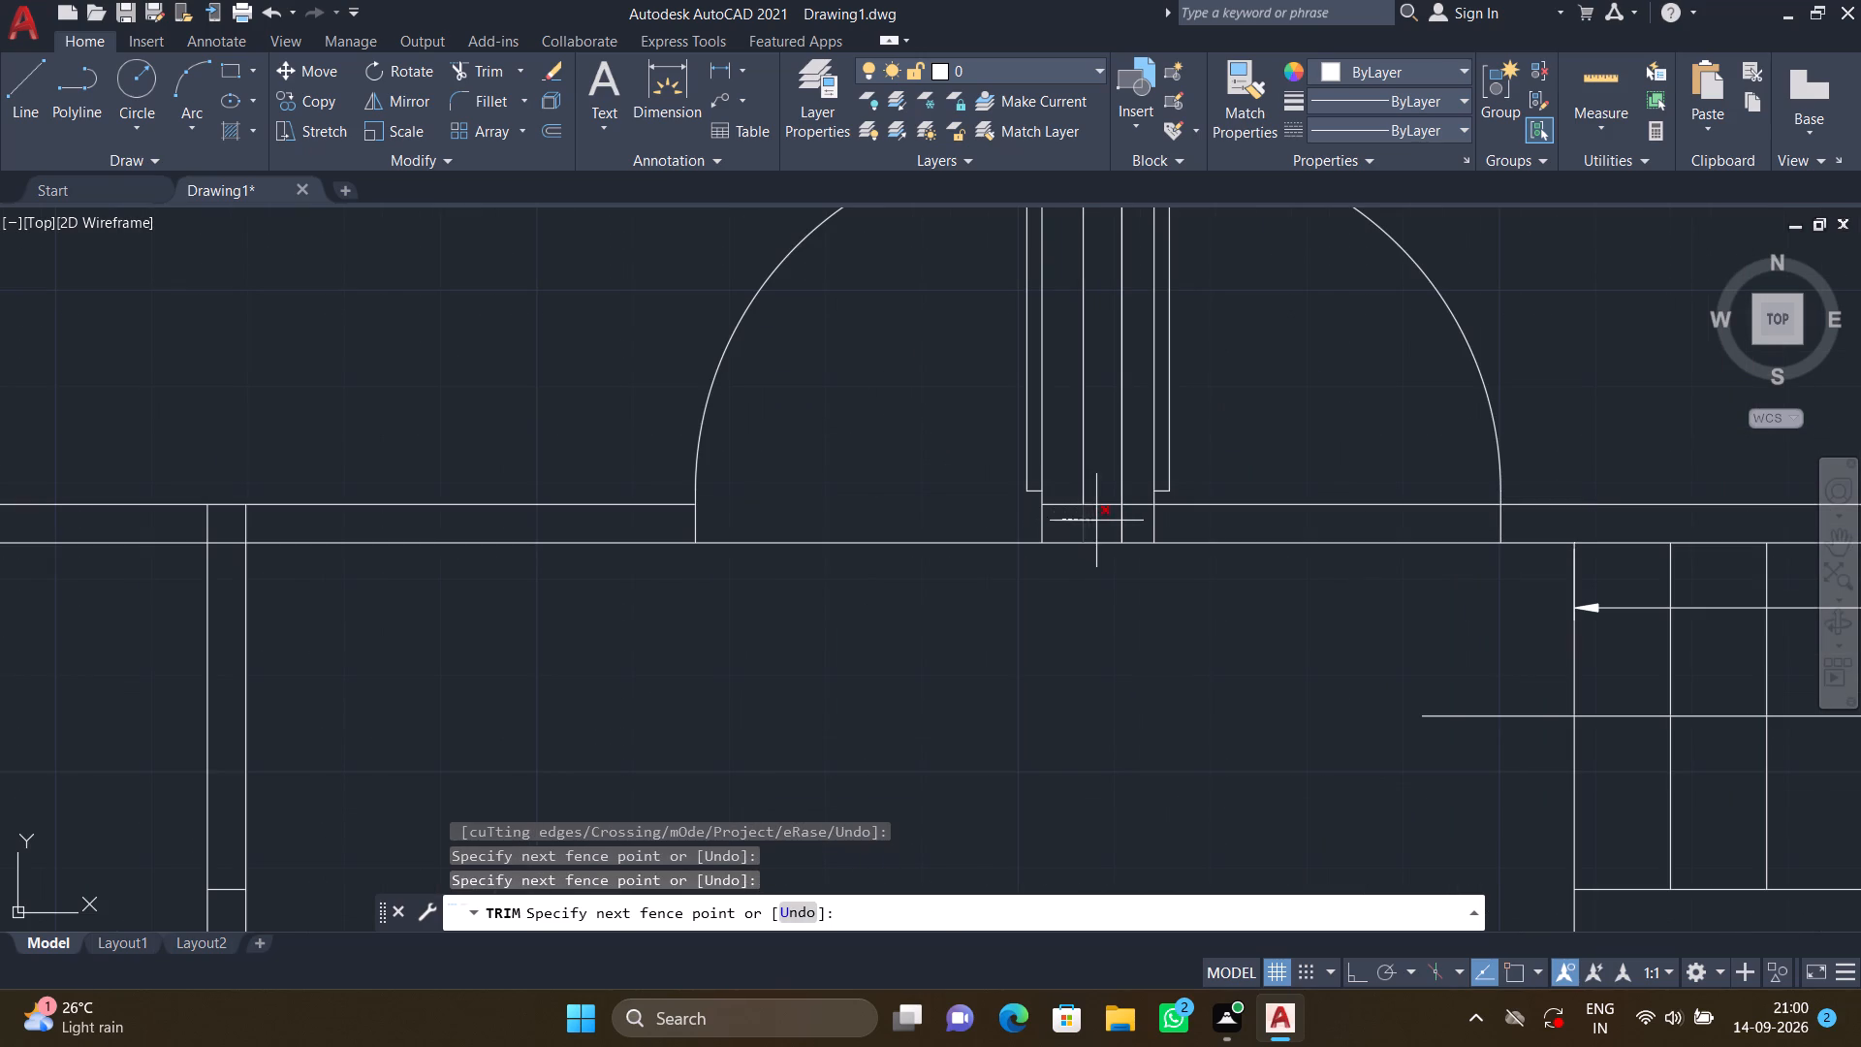
click(1096, 520)
click(1097, 495)
click(1098, 510)
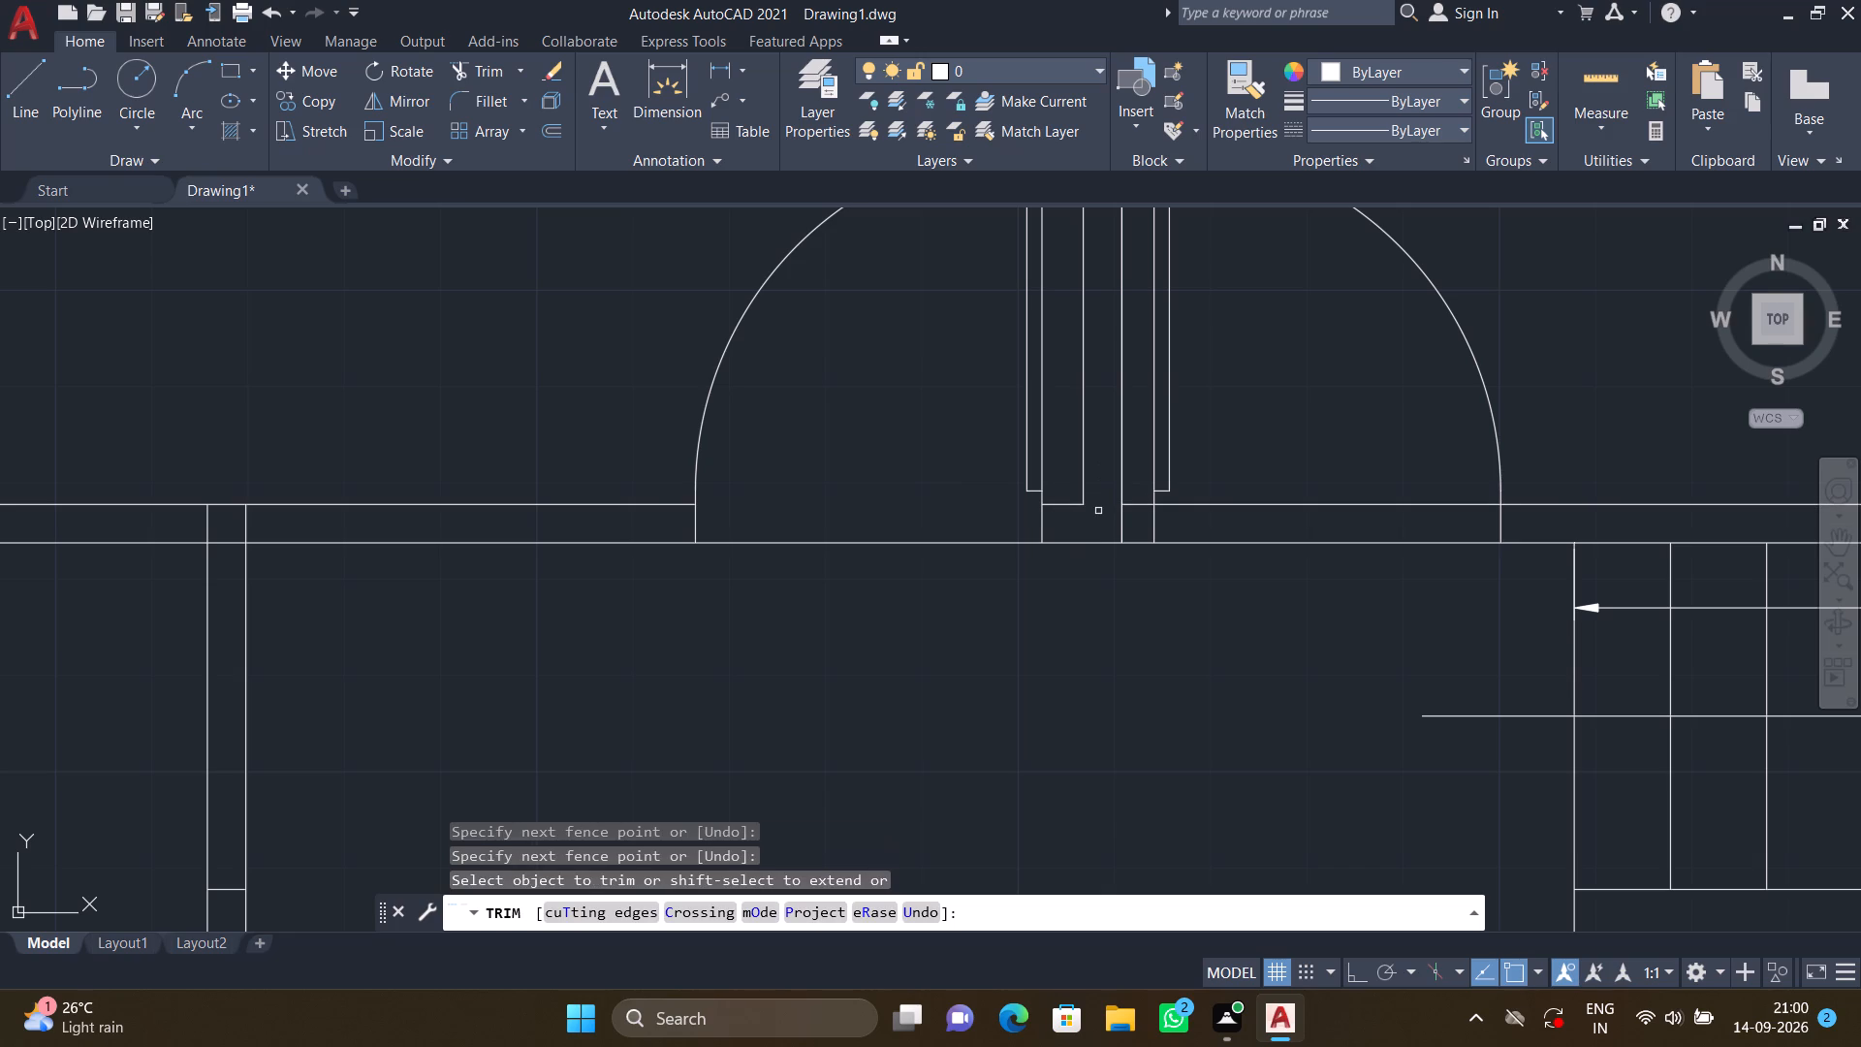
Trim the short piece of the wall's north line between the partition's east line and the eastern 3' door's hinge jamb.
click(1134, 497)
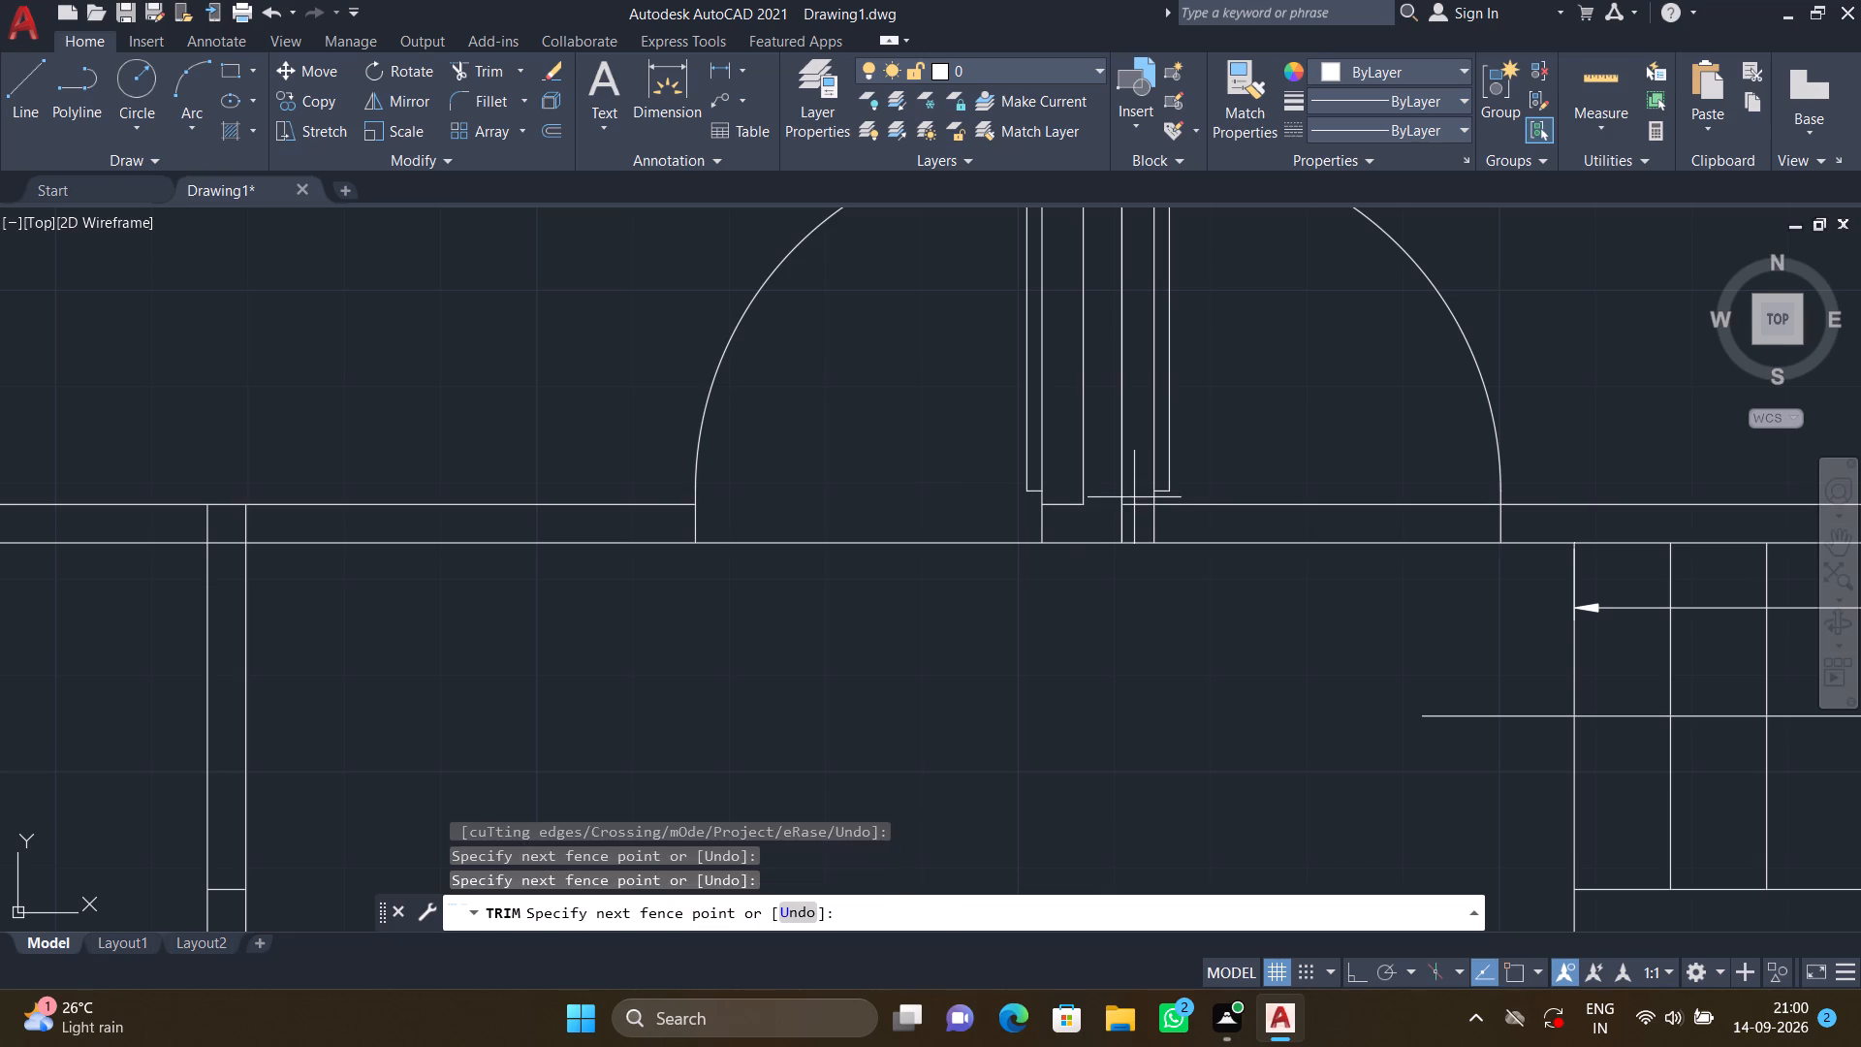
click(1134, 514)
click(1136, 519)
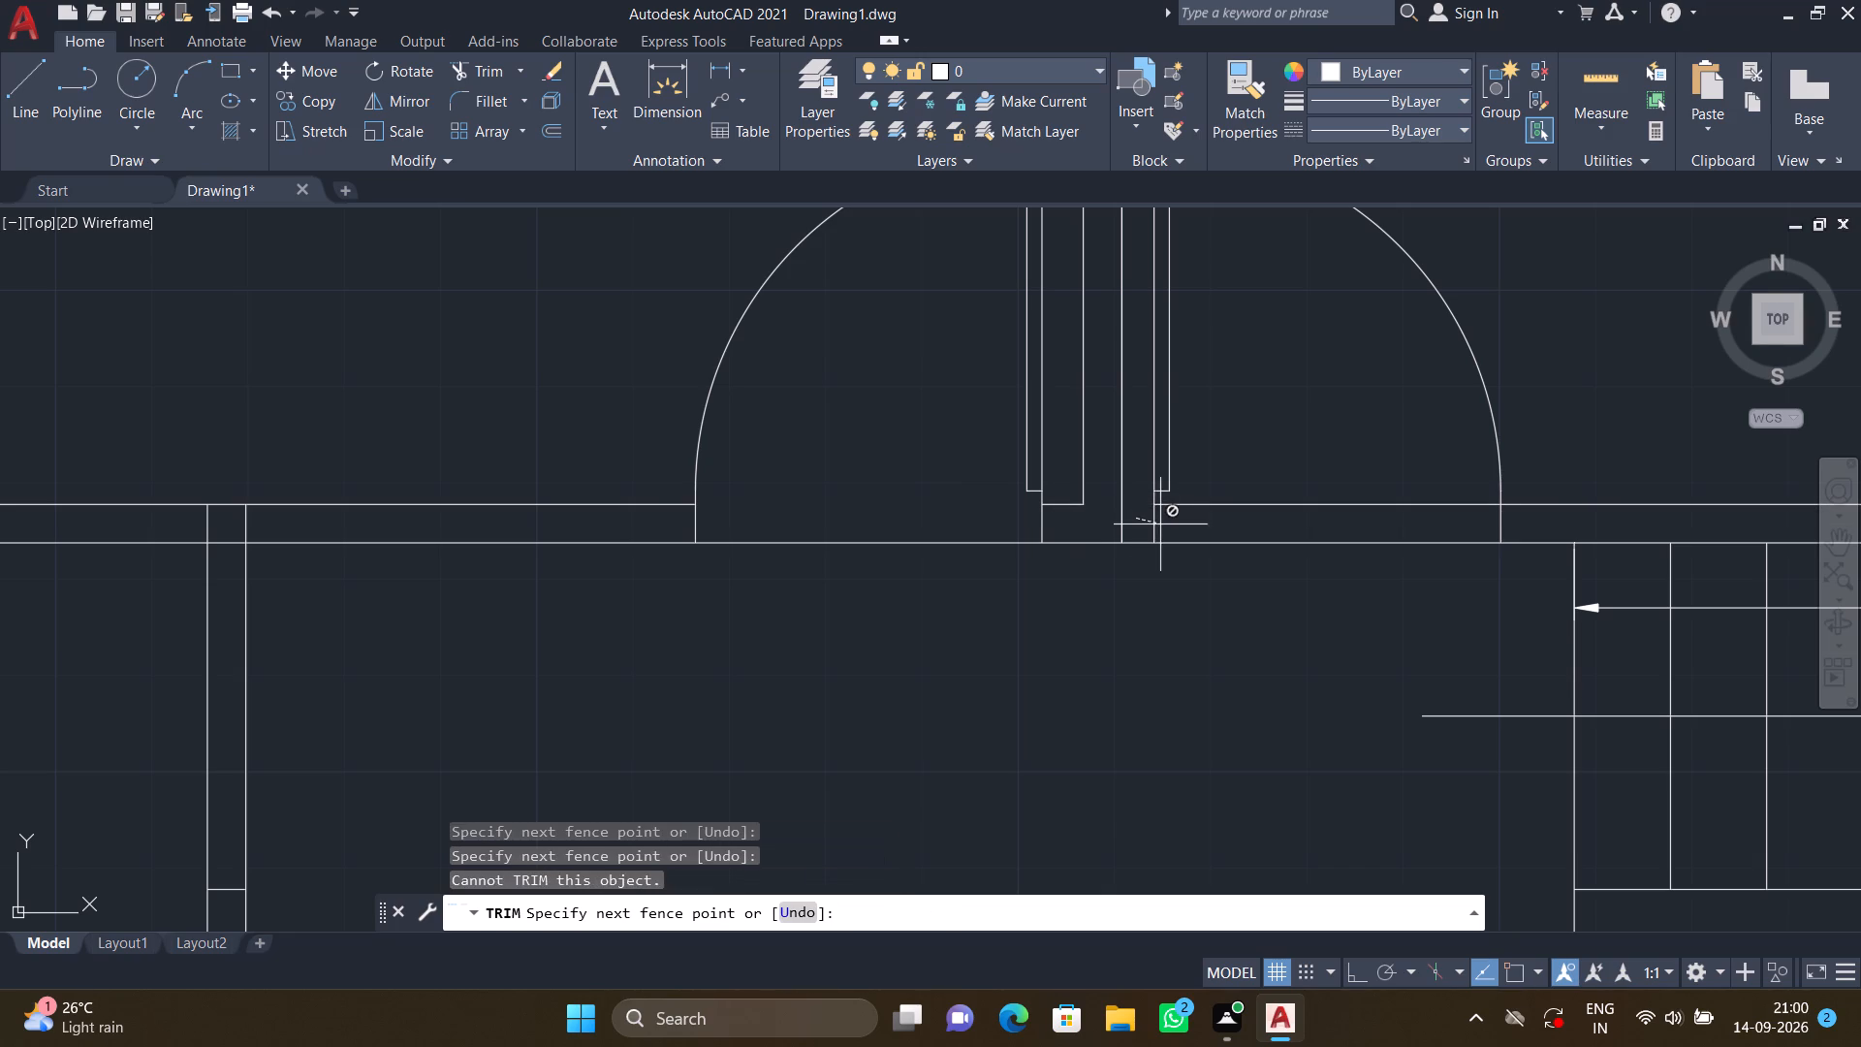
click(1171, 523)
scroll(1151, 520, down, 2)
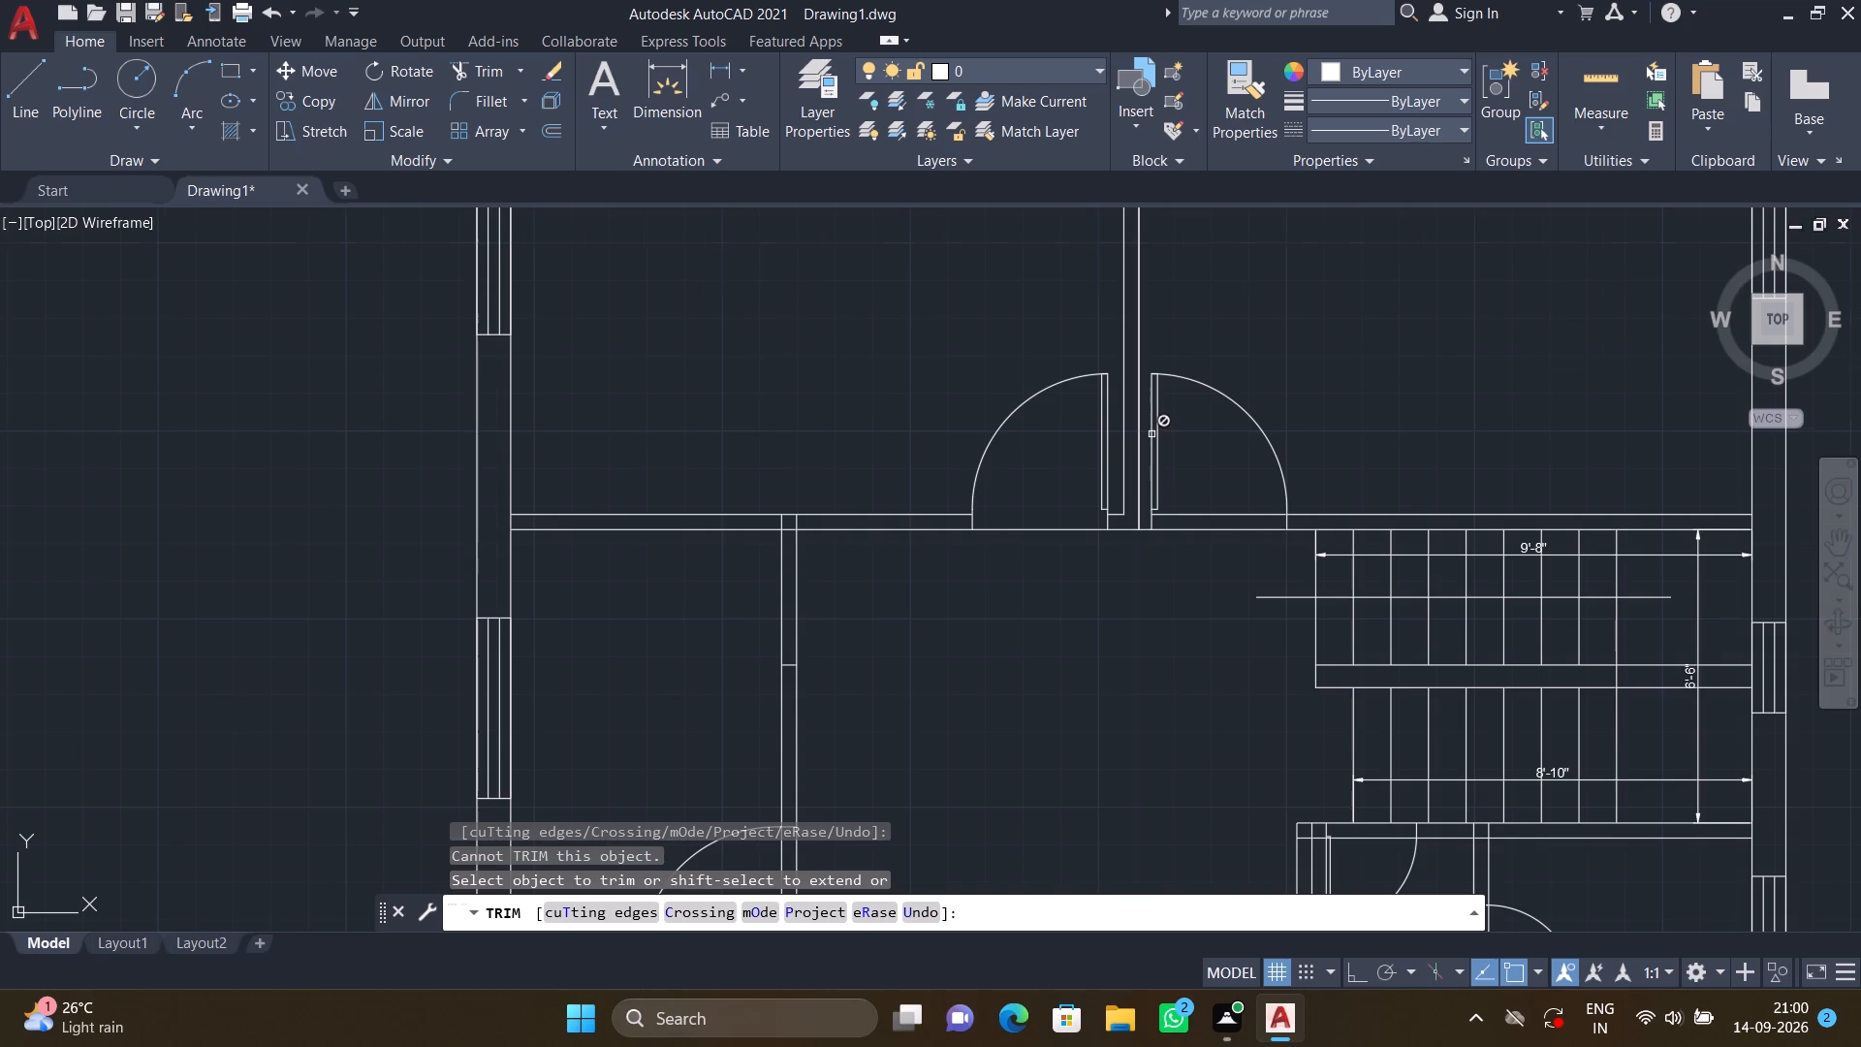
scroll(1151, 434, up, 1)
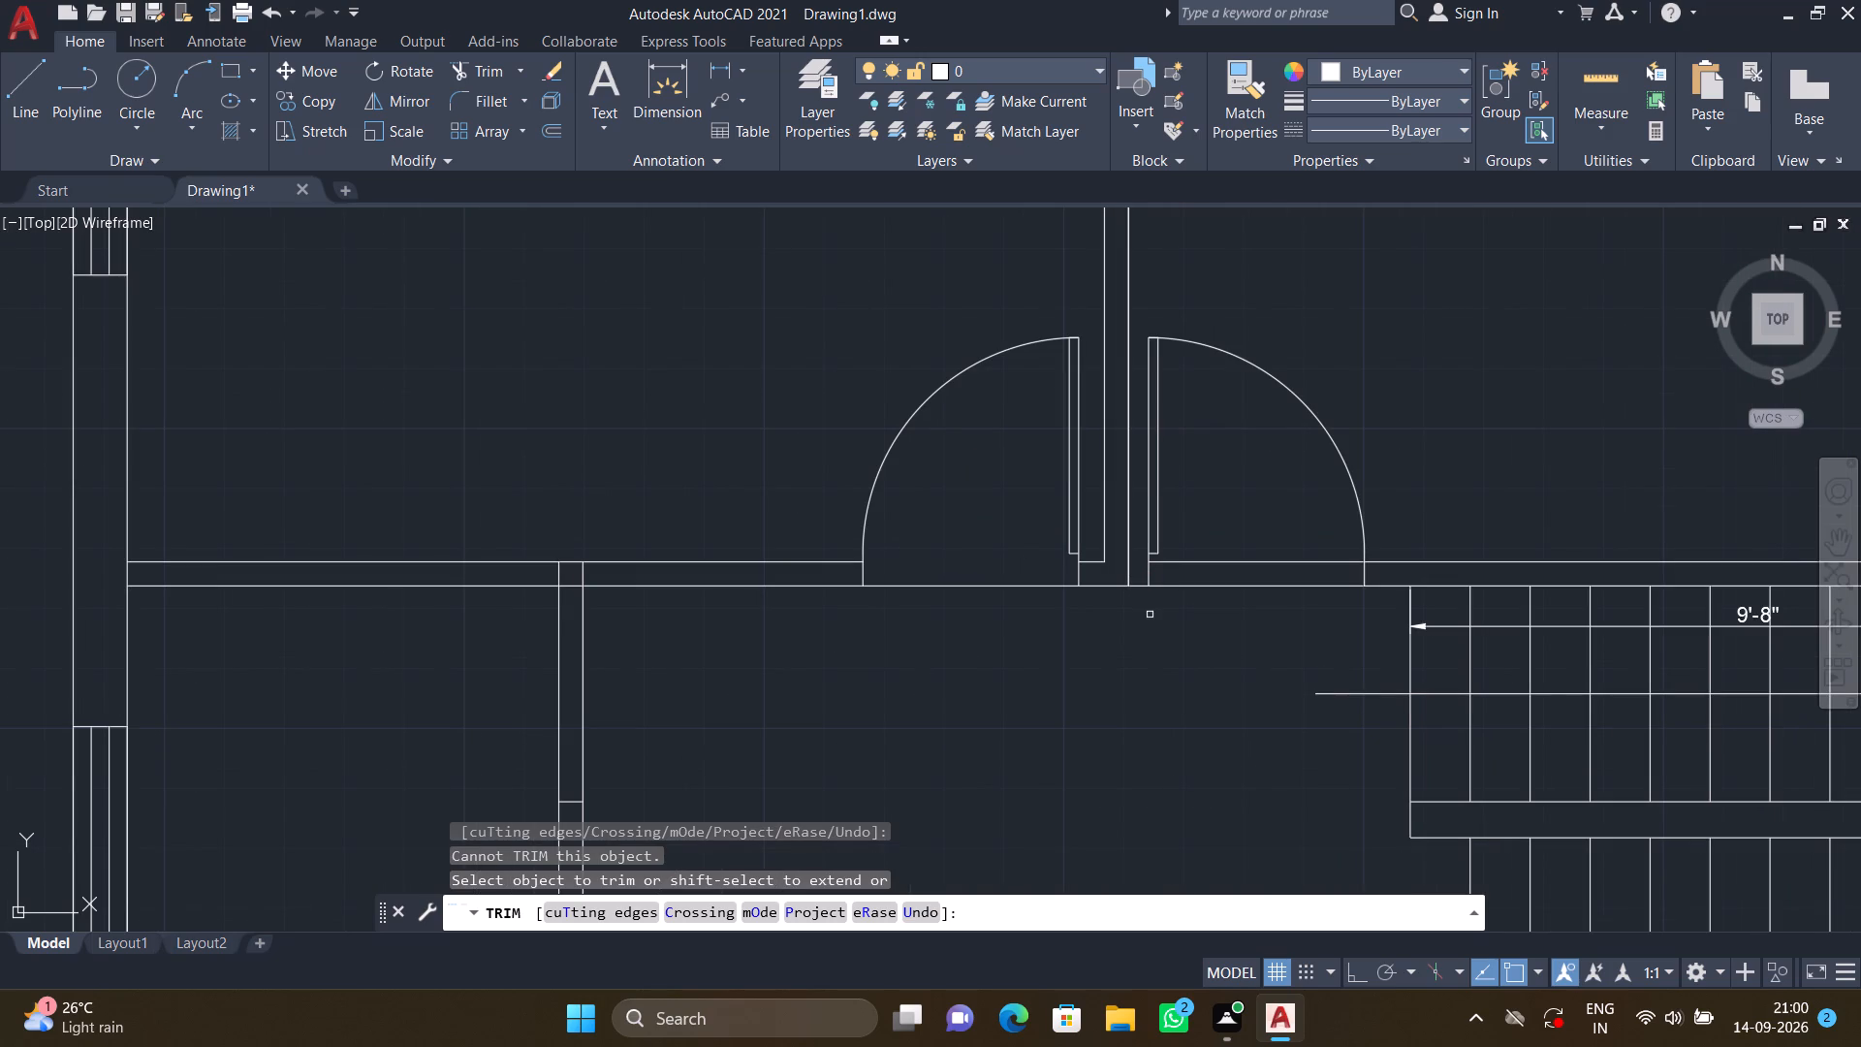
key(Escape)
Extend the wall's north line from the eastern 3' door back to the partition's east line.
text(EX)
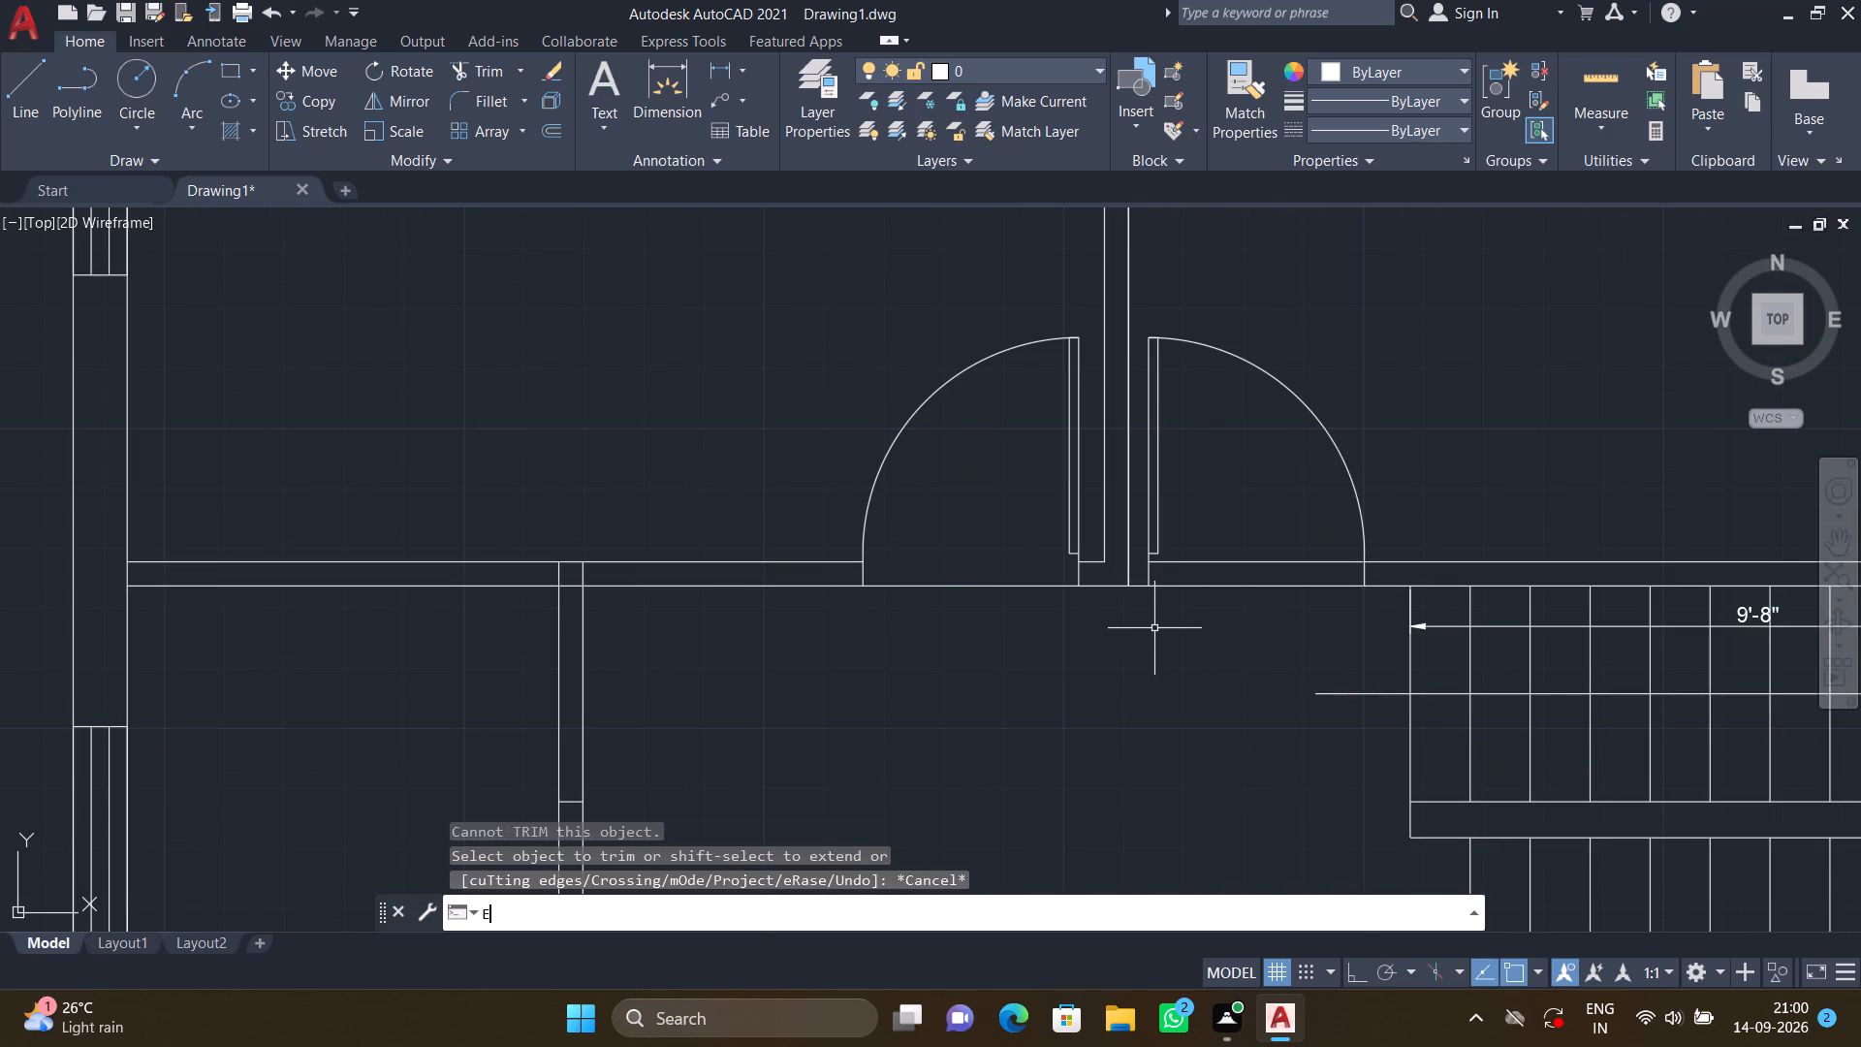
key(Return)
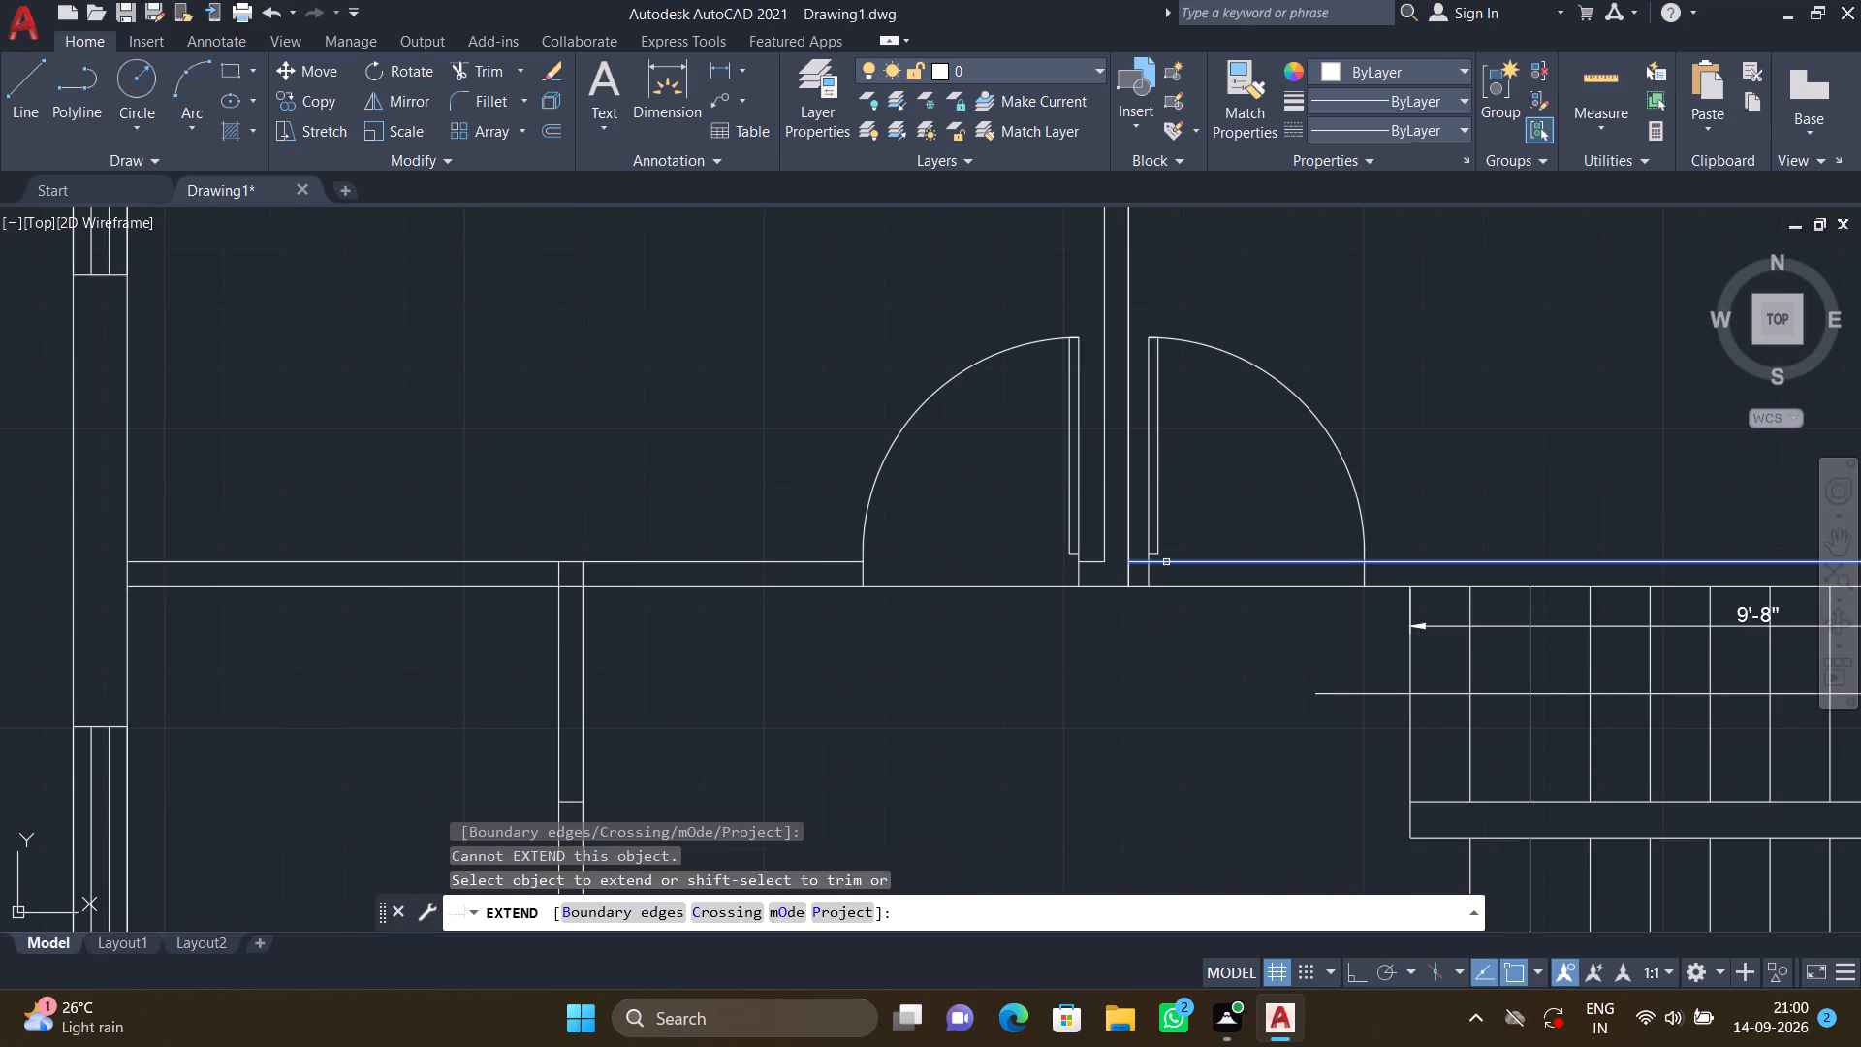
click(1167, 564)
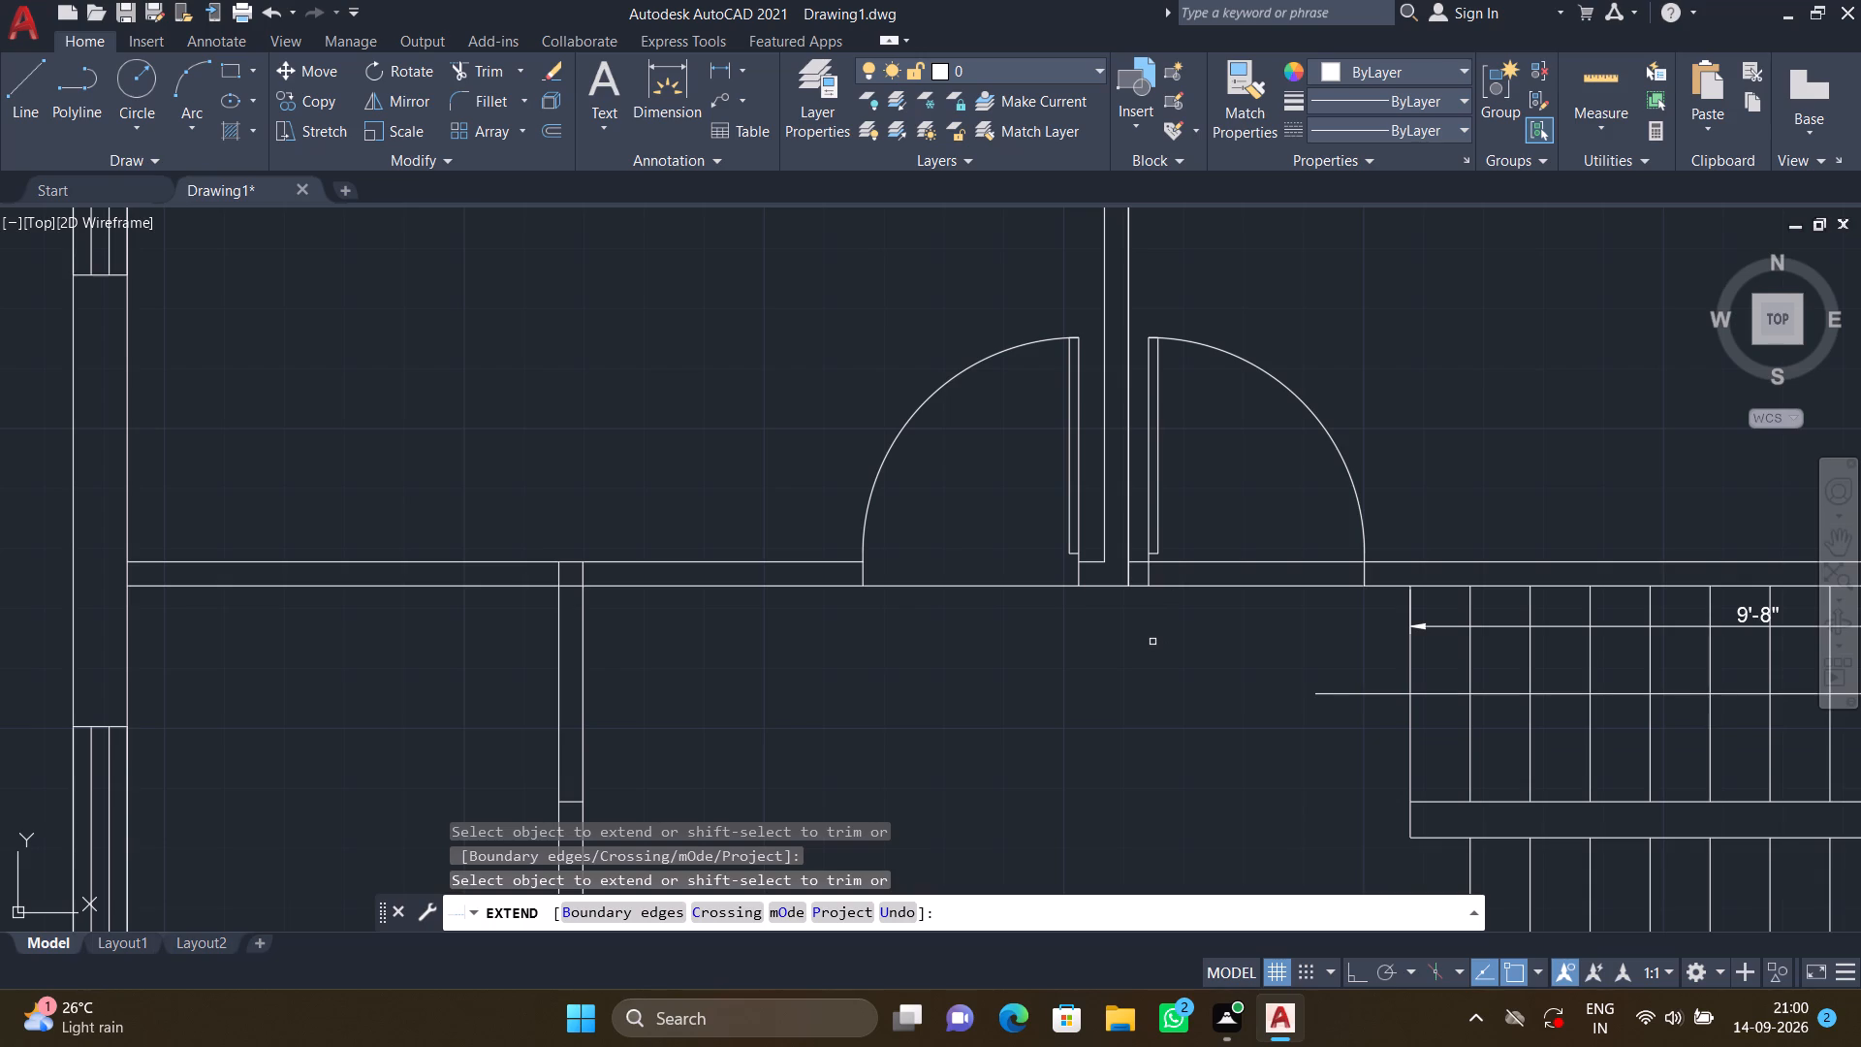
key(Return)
Trim the stub of the northern partition's east line that runs through the wall beside the eastern 3' door.
scroll(1185, 504, down, 1)
scroll(1160, 543, up, 3)
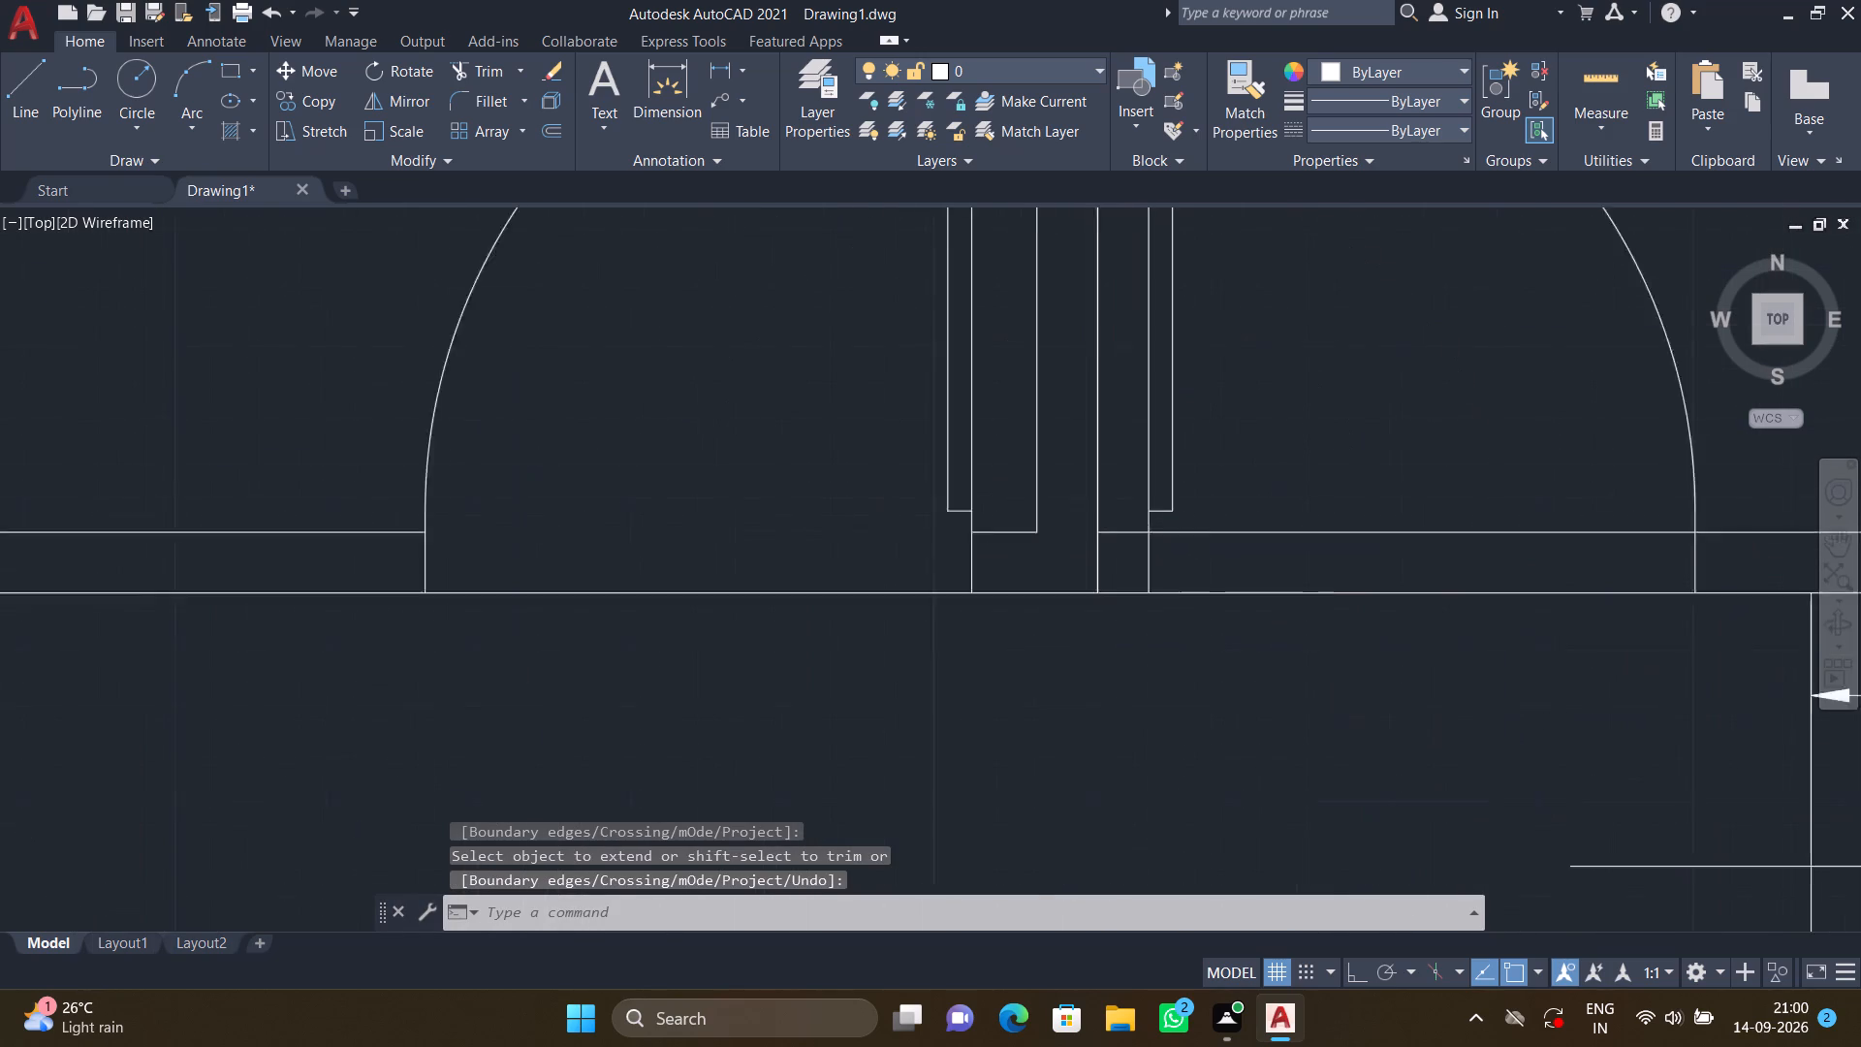
scroll(1160, 543, up, 1)
text(TR)
key(Return)
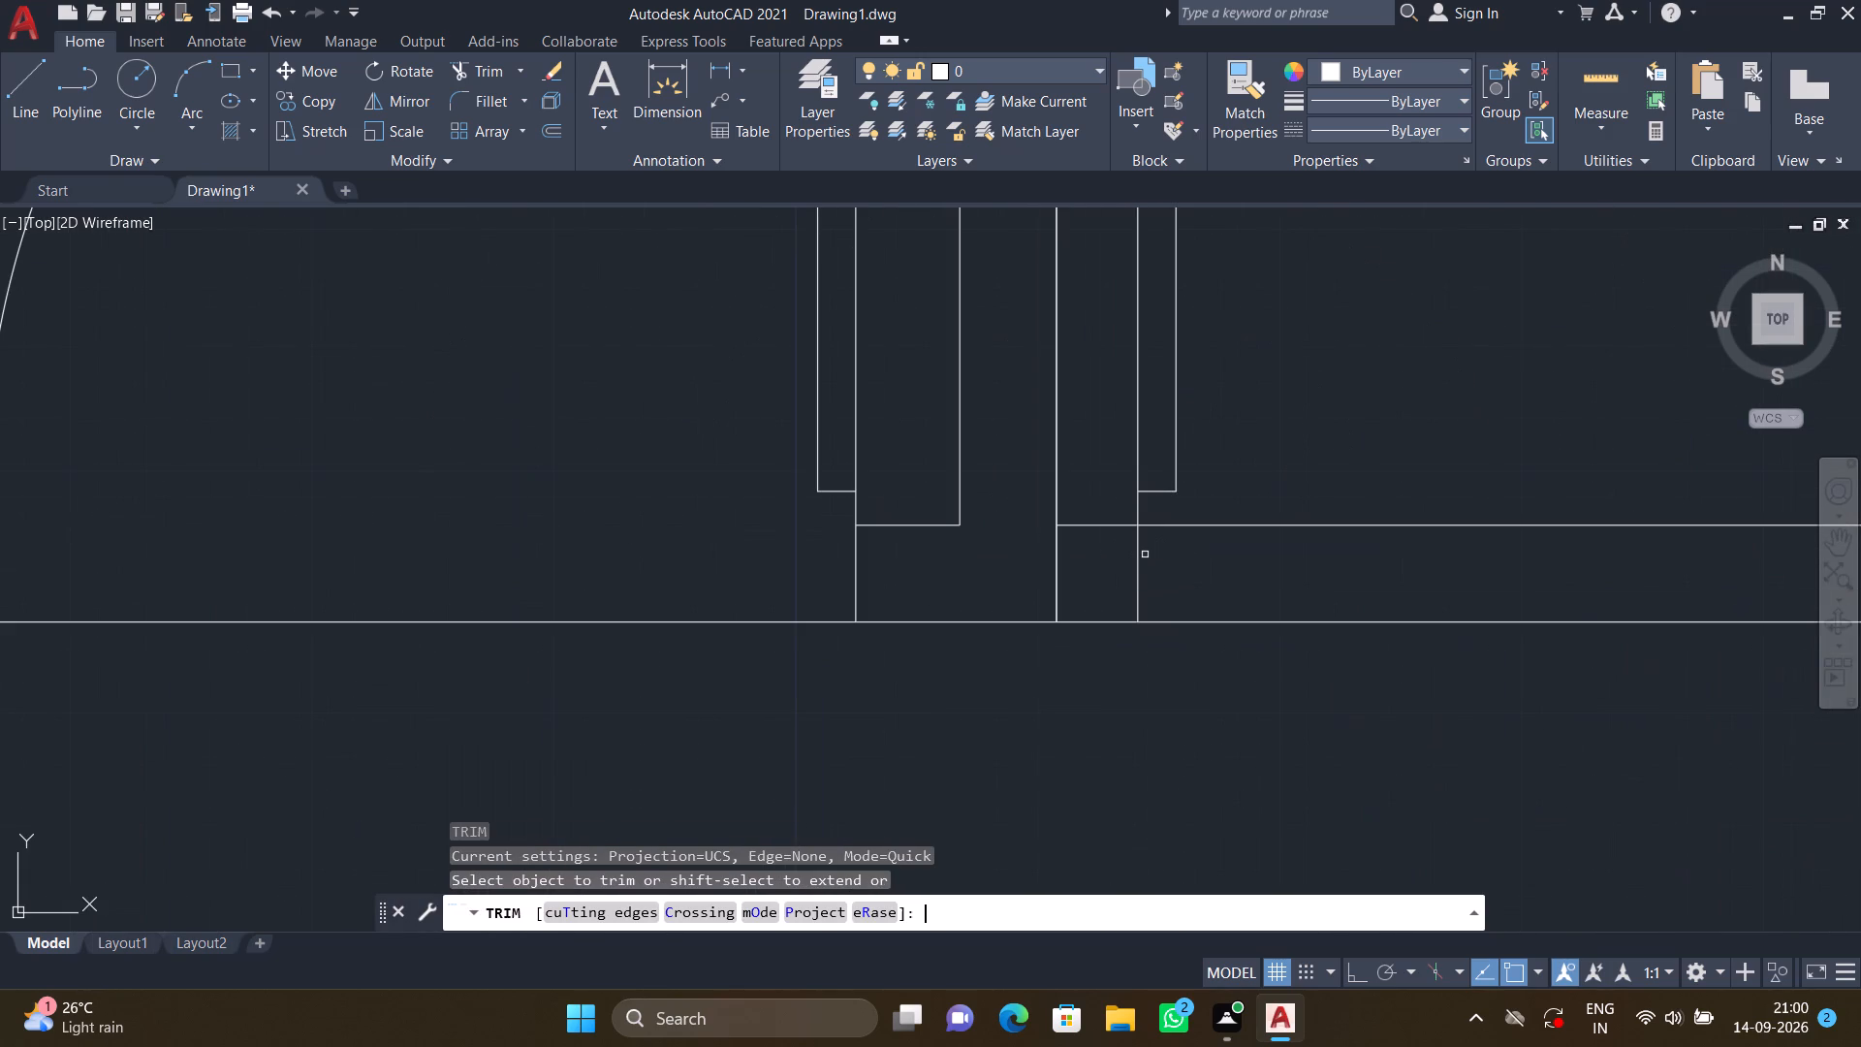
click(1111, 570)
click(1208, 573)
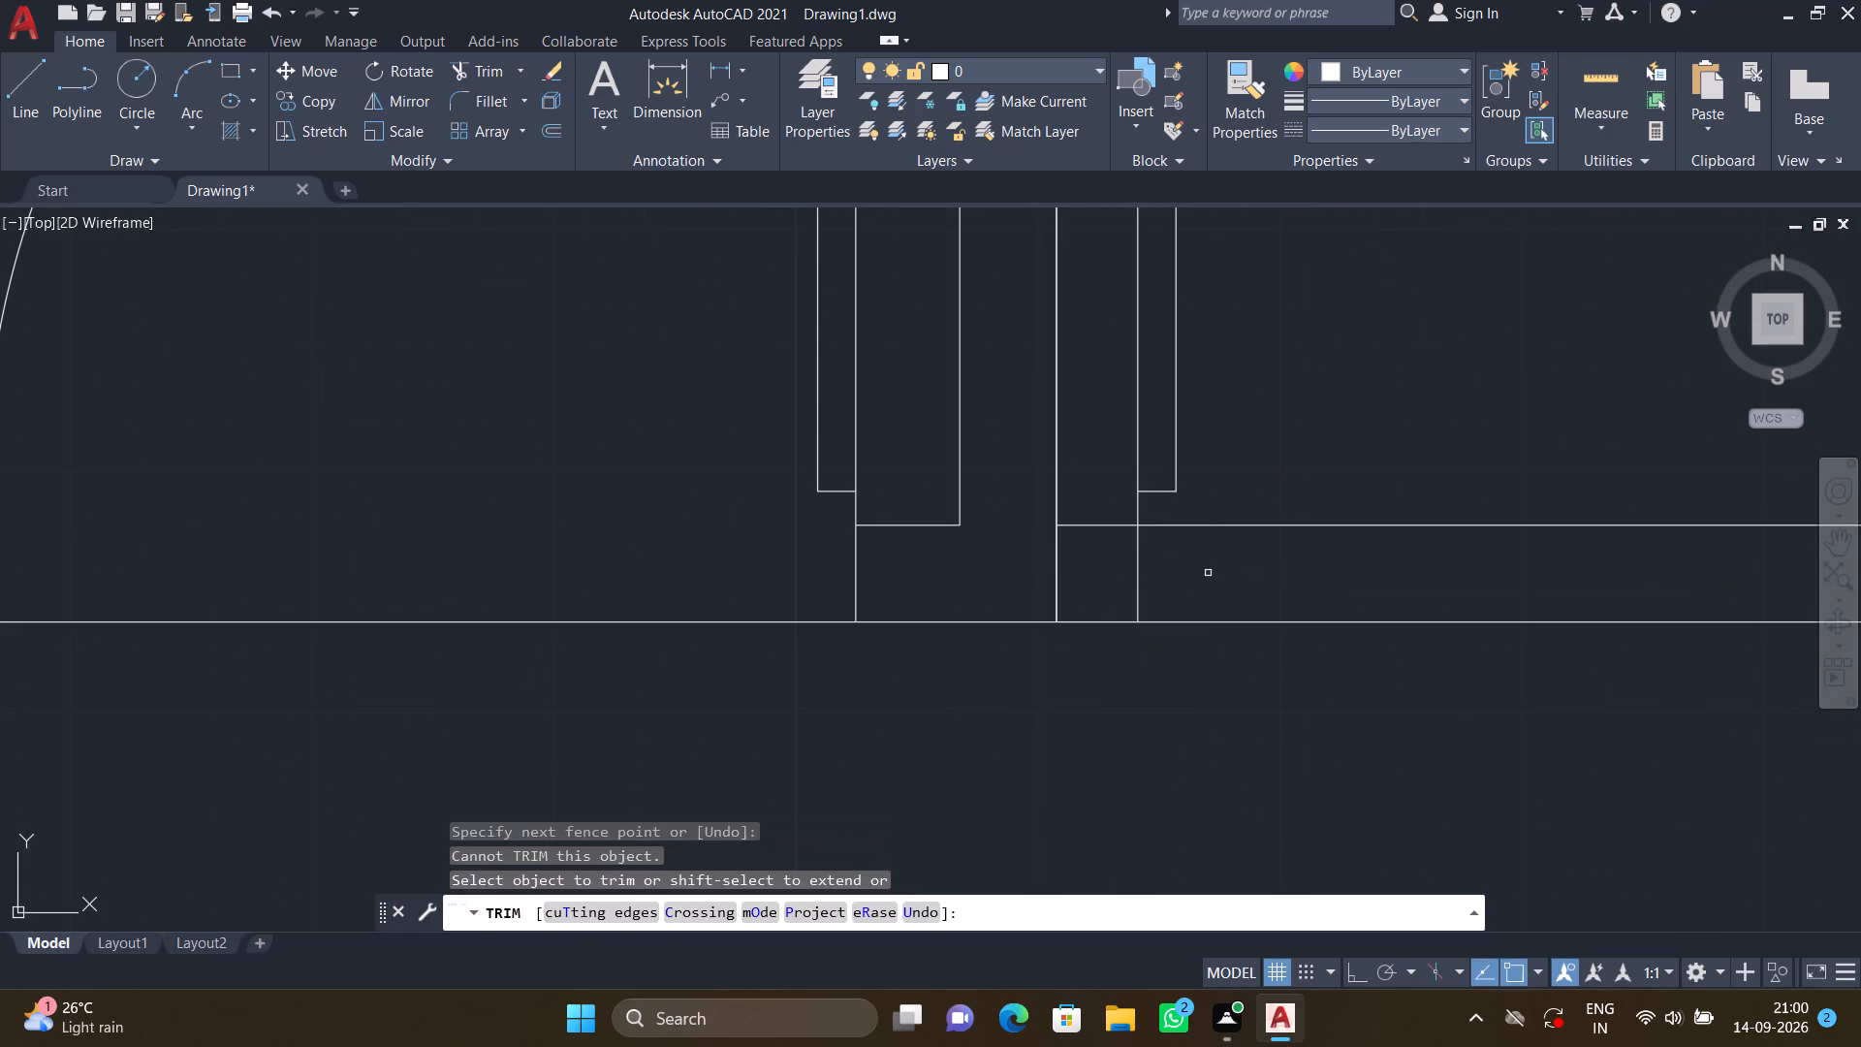
scroll(1214, 564, down, 1)
middle_drag(1232, 564, 1120, 639)
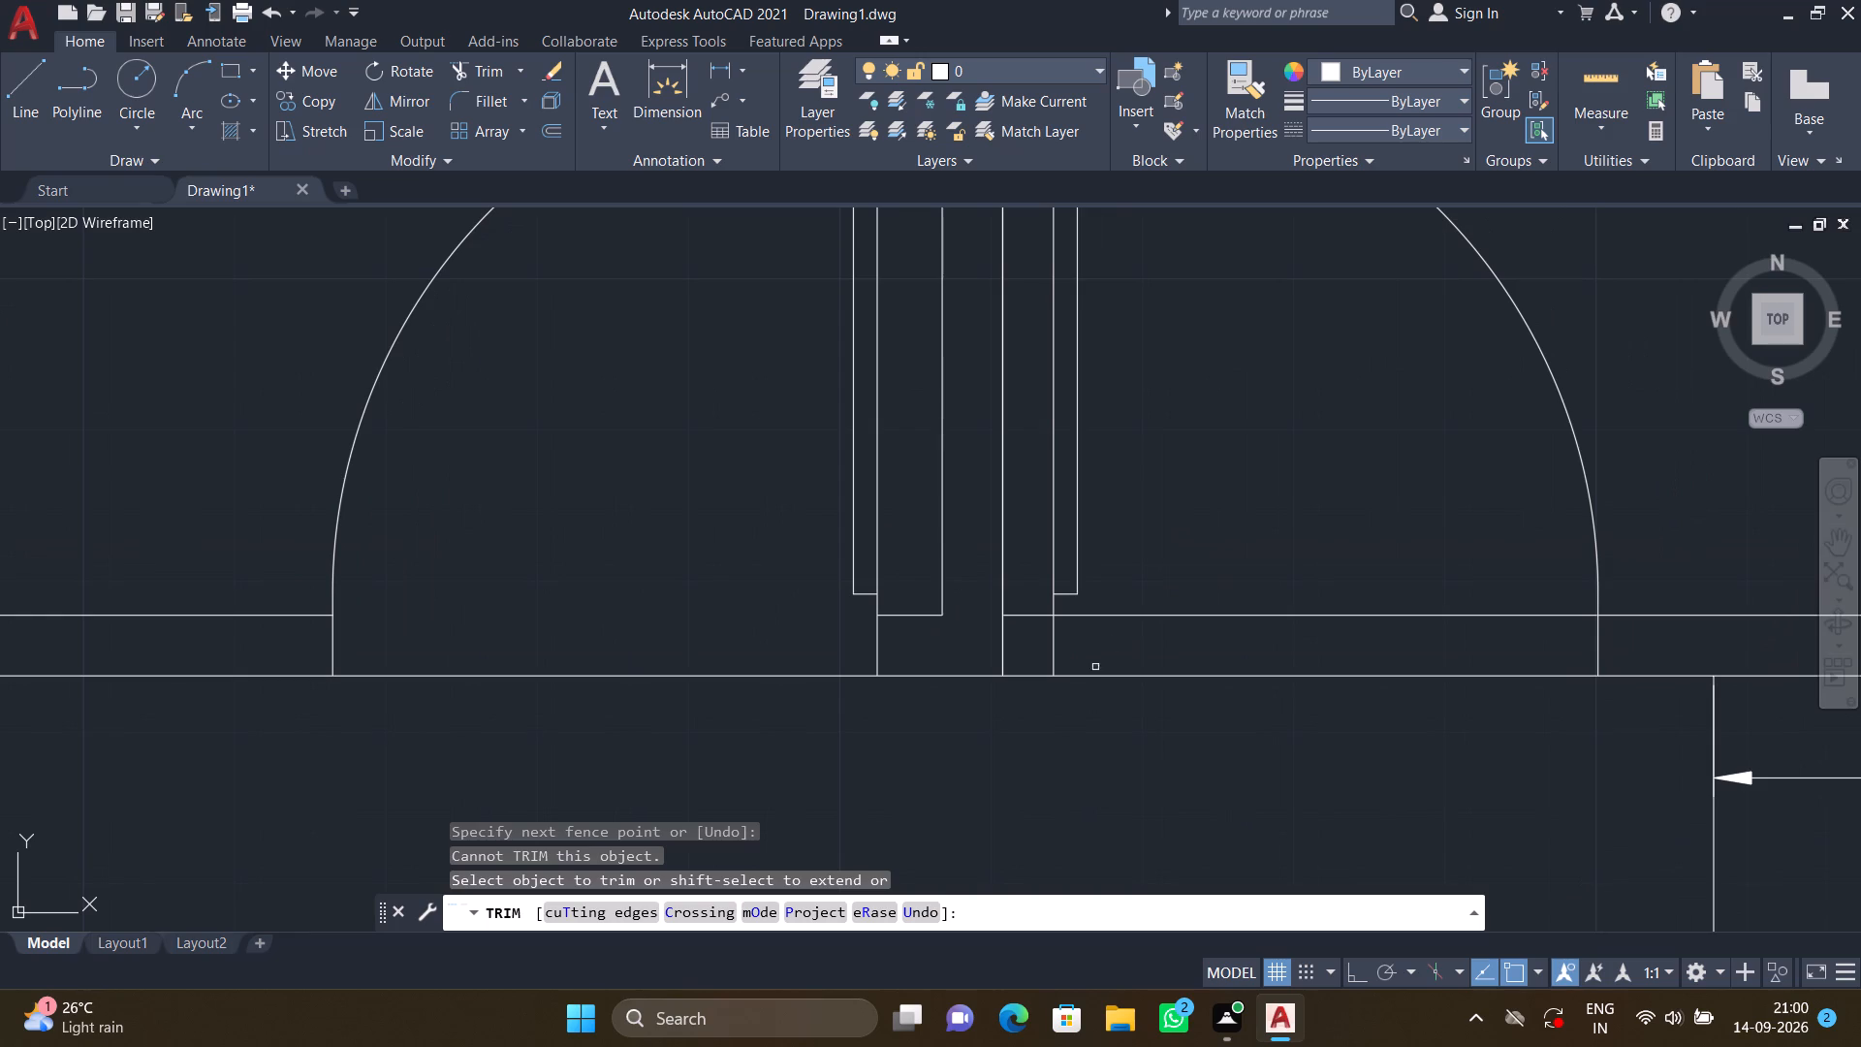
click(989, 650)
click(1020, 650)
Trim the wall's north face line across the eastern 3' door's opening.
scroll(1020, 648, down, 2)
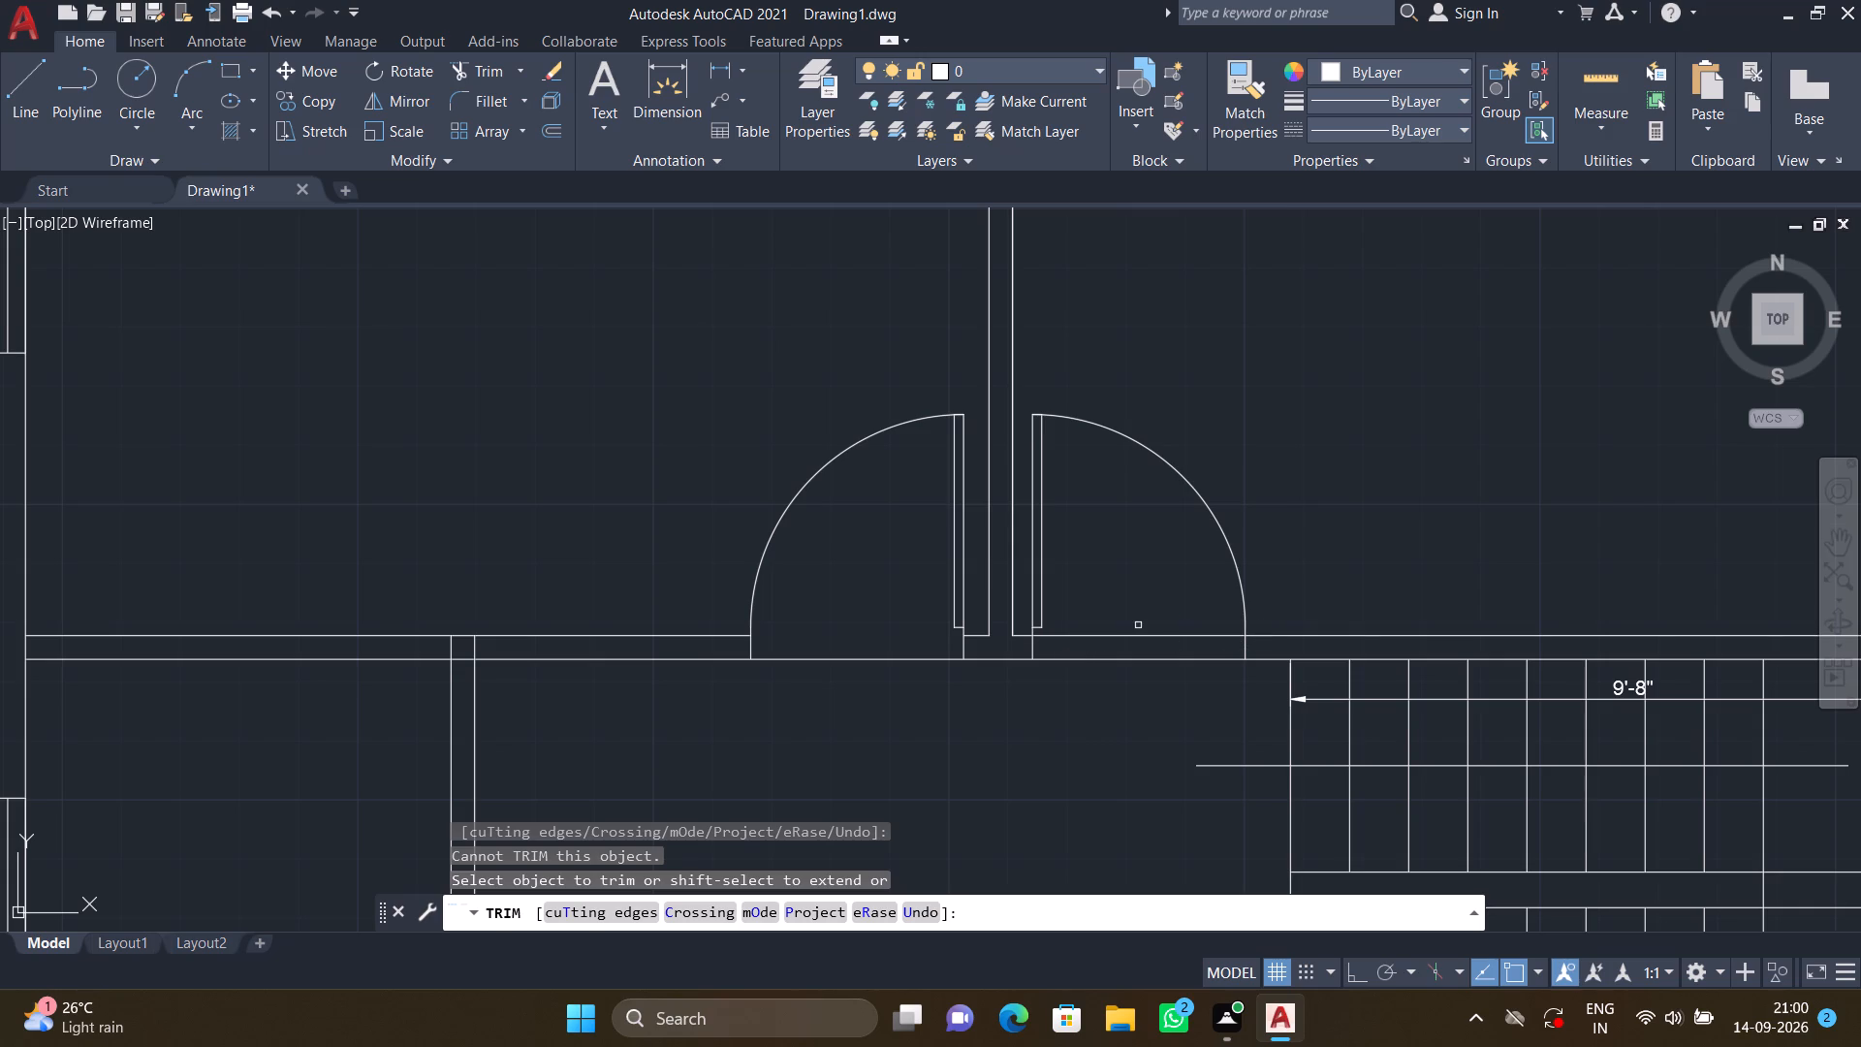
scroll(1133, 622, up, 2)
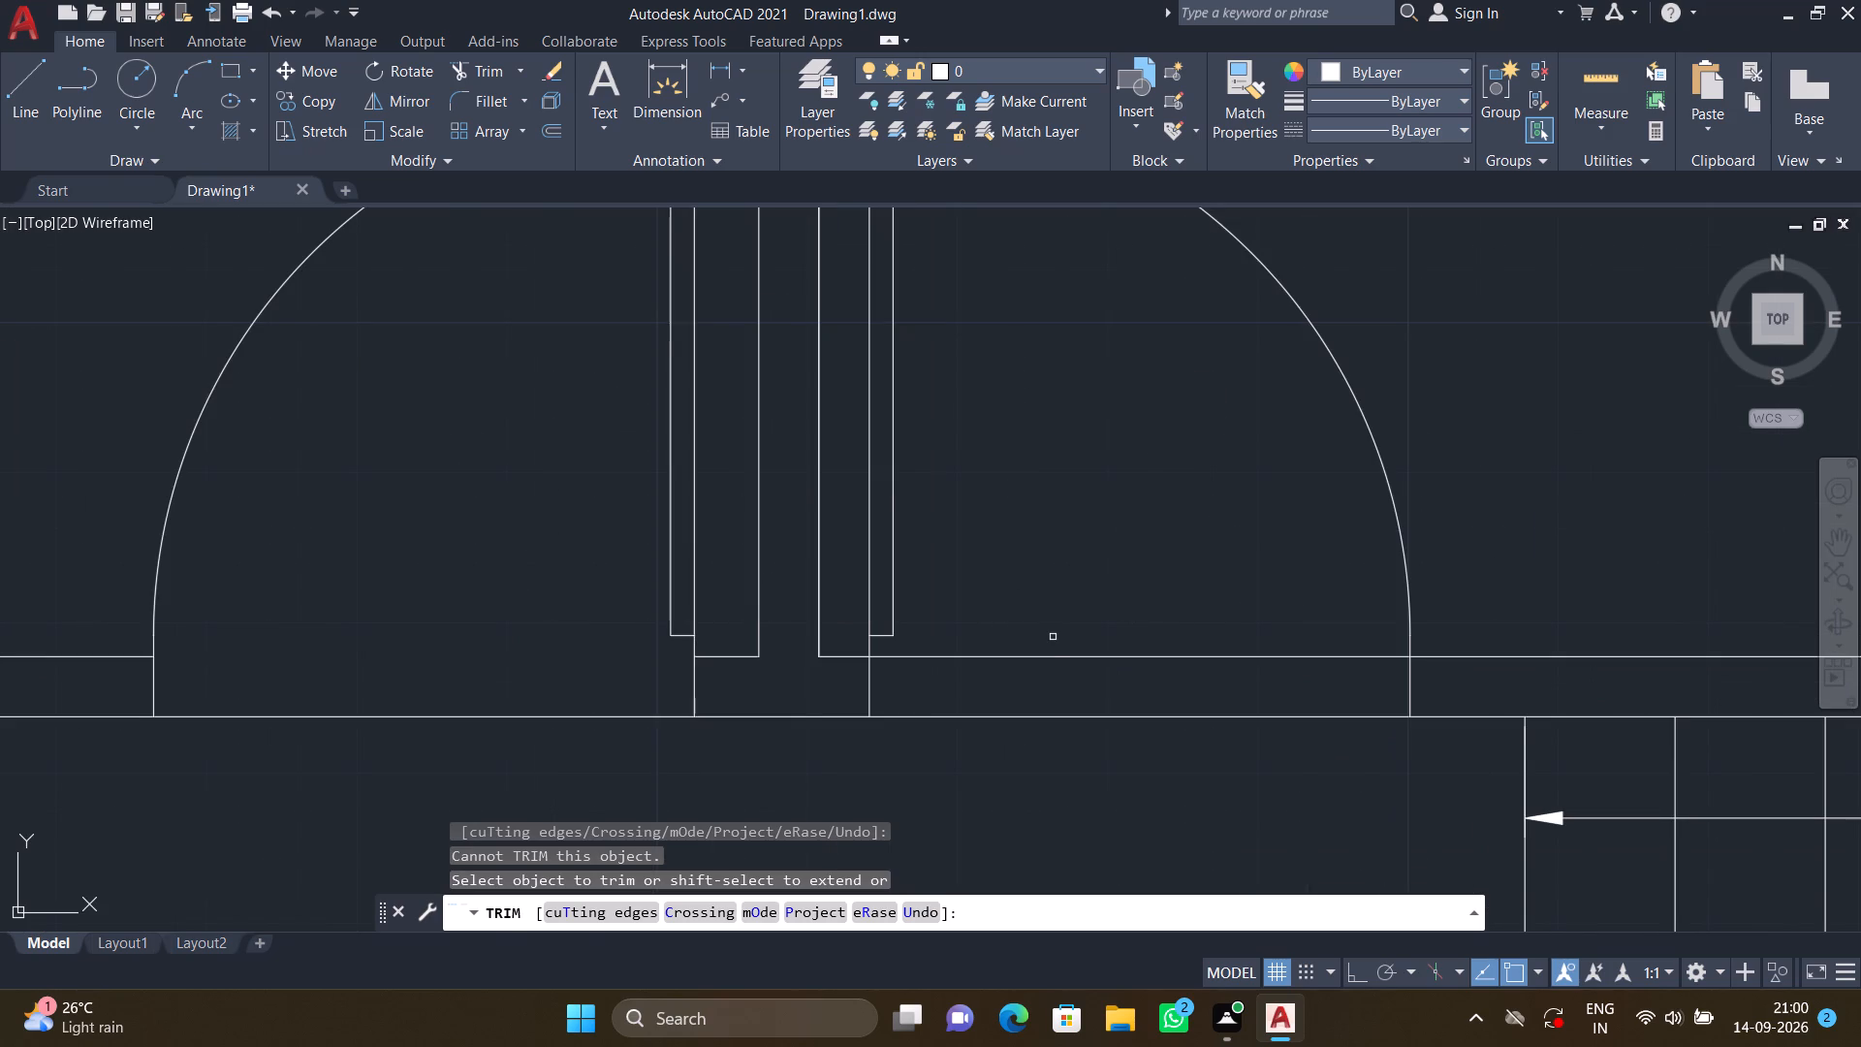
click(1053, 634)
click(1079, 683)
Clean up the T-junction of the western room's partition with the wall above, trimming the partition stubs and the wall line between them.
scroll(1088, 672, down, 2)
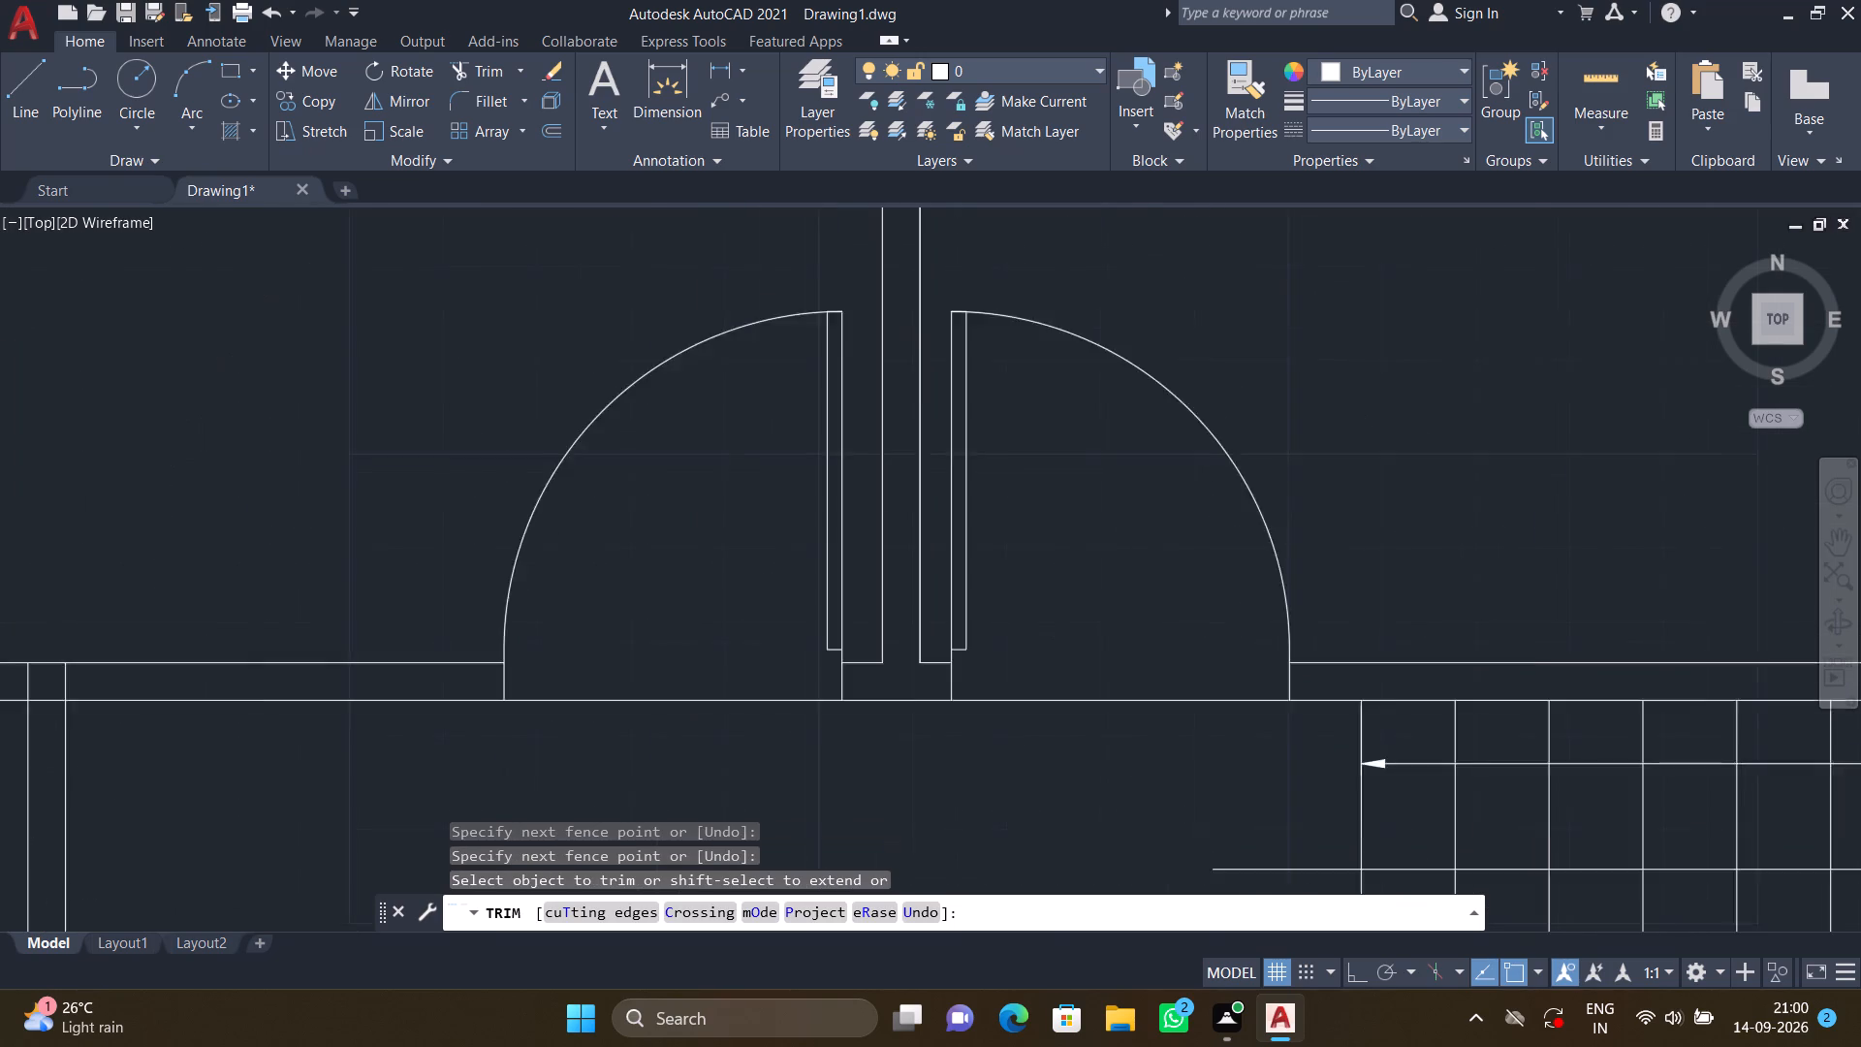
scroll(1091, 667, down, 1)
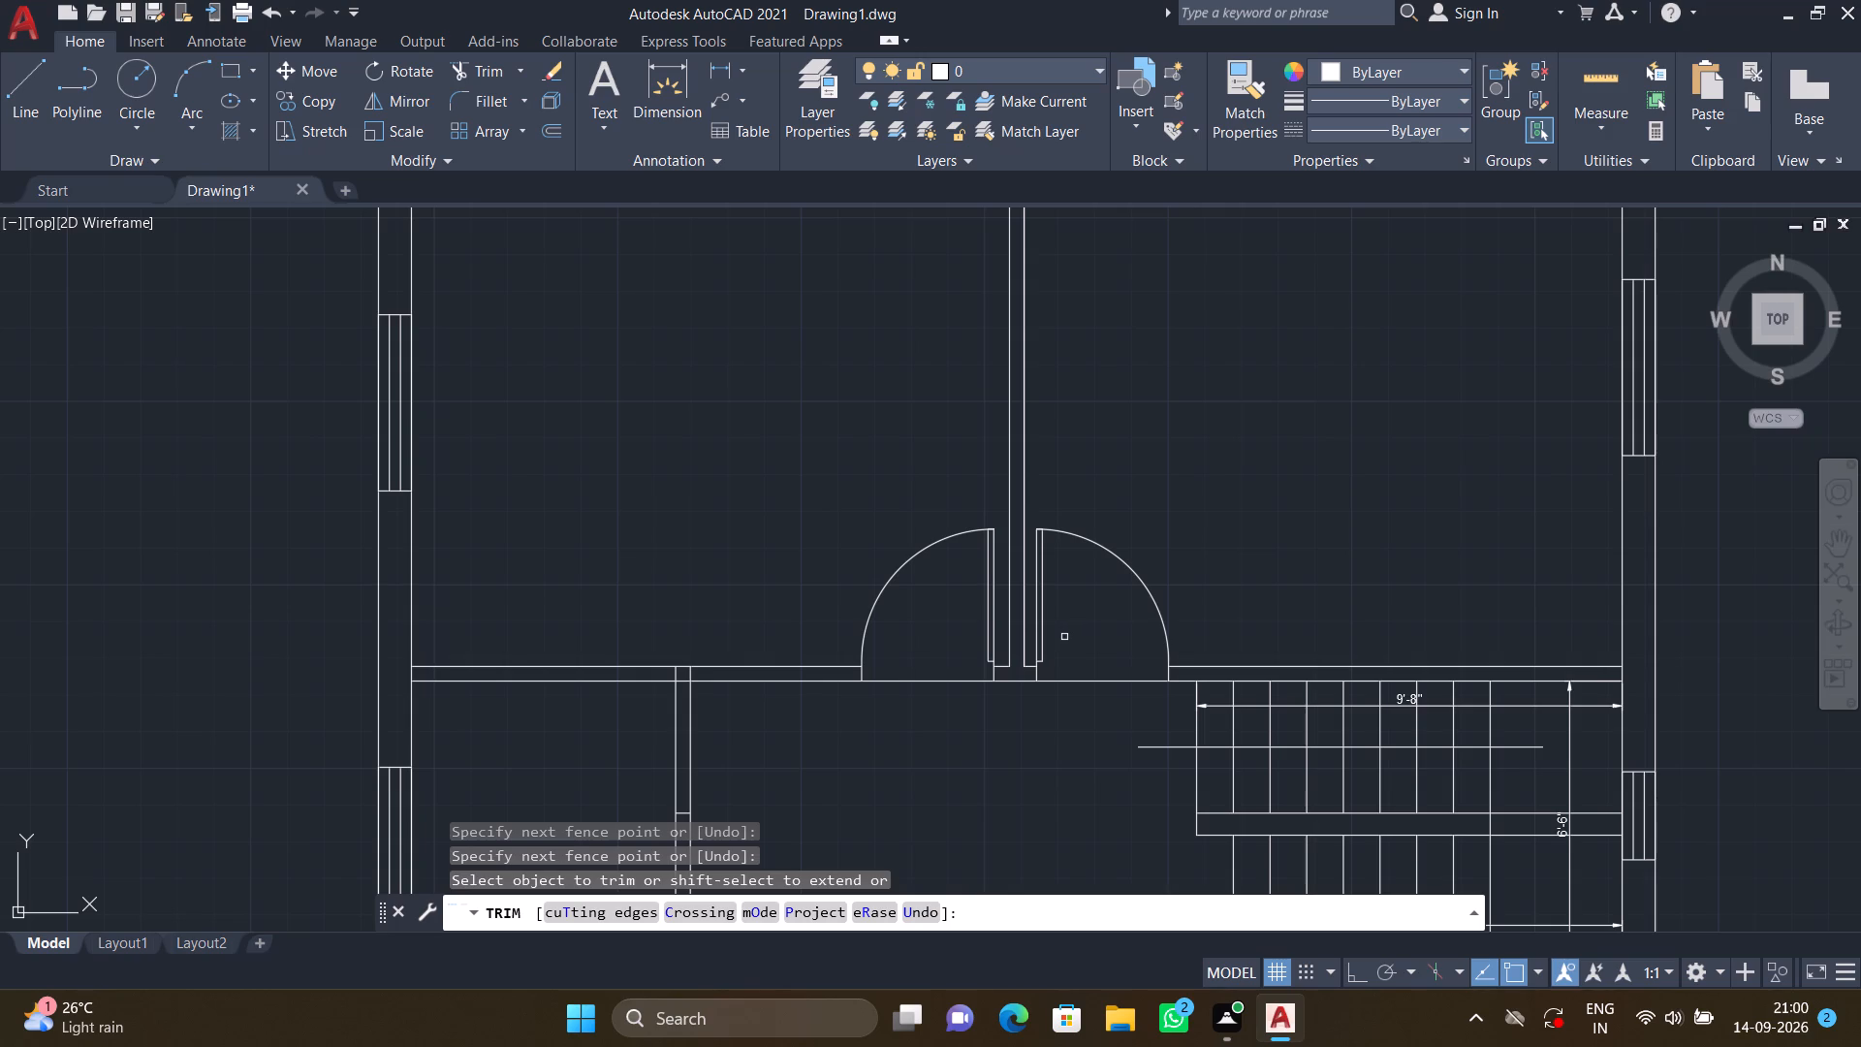
scroll(1064, 637, down, 1)
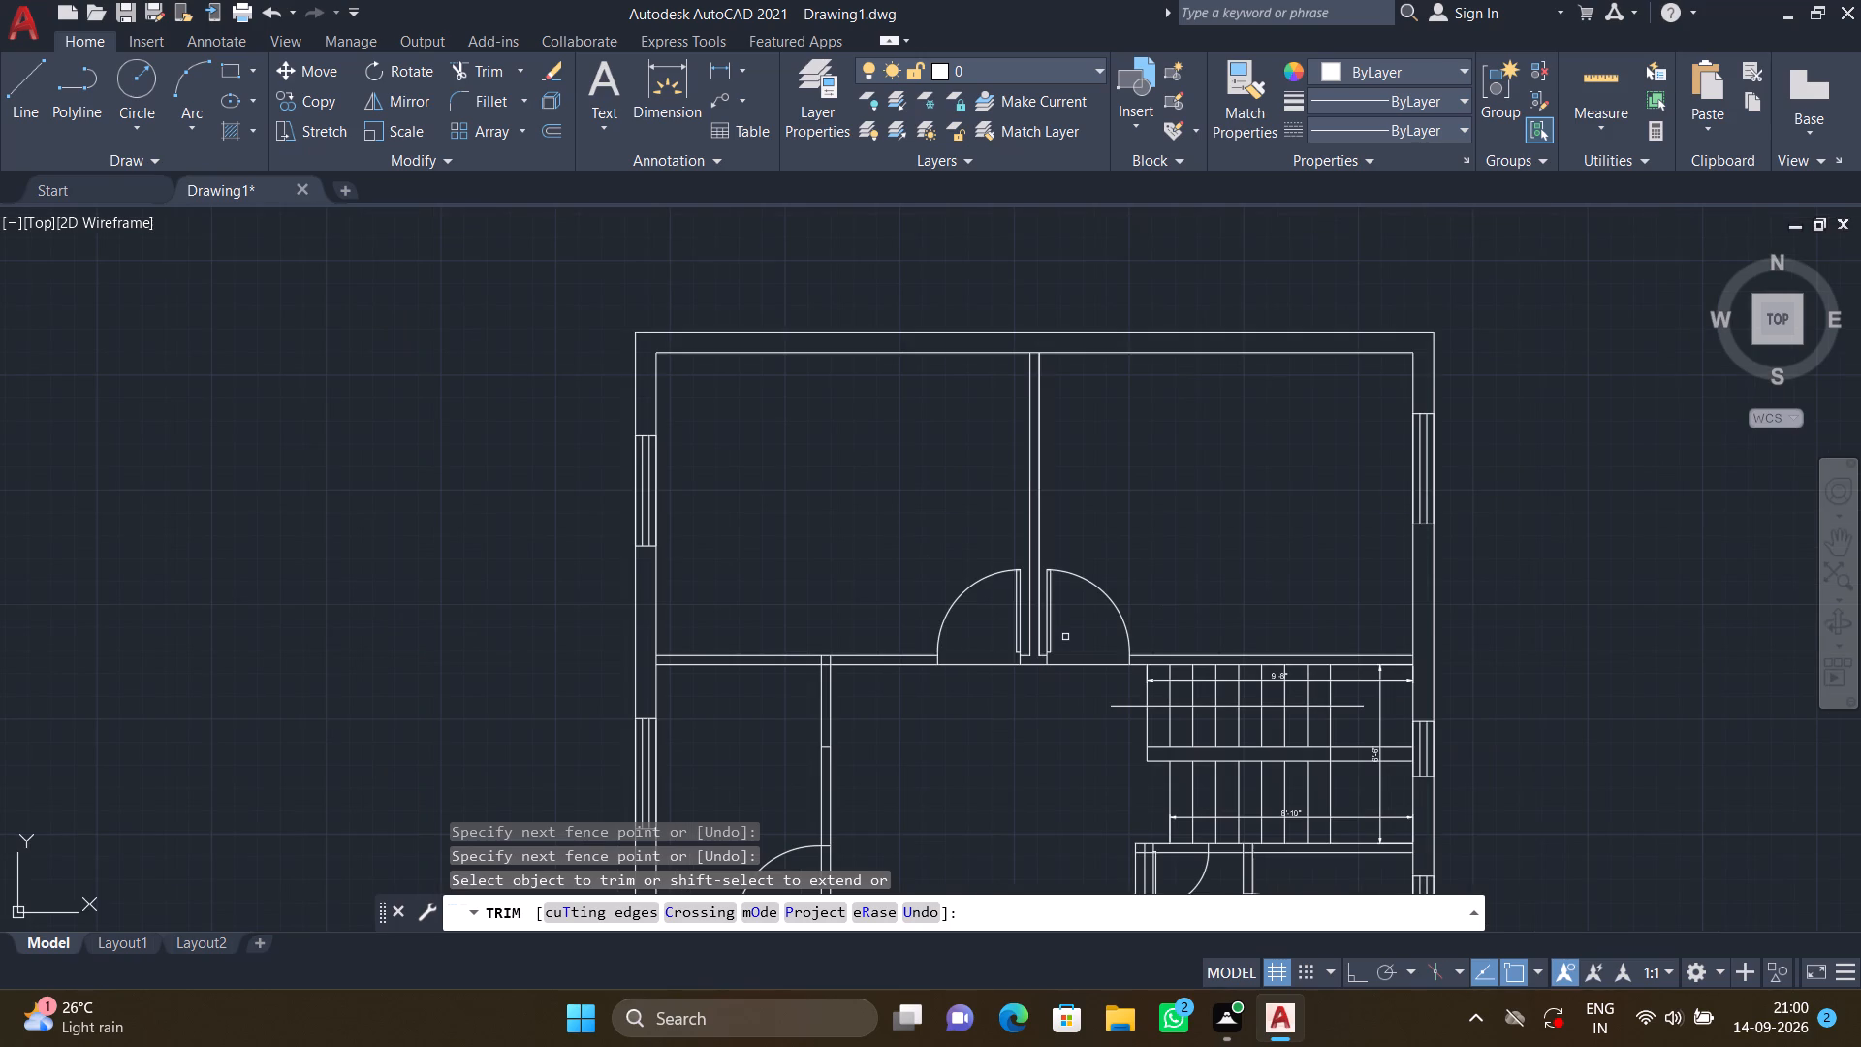
scroll(1023, 358, up, 2)
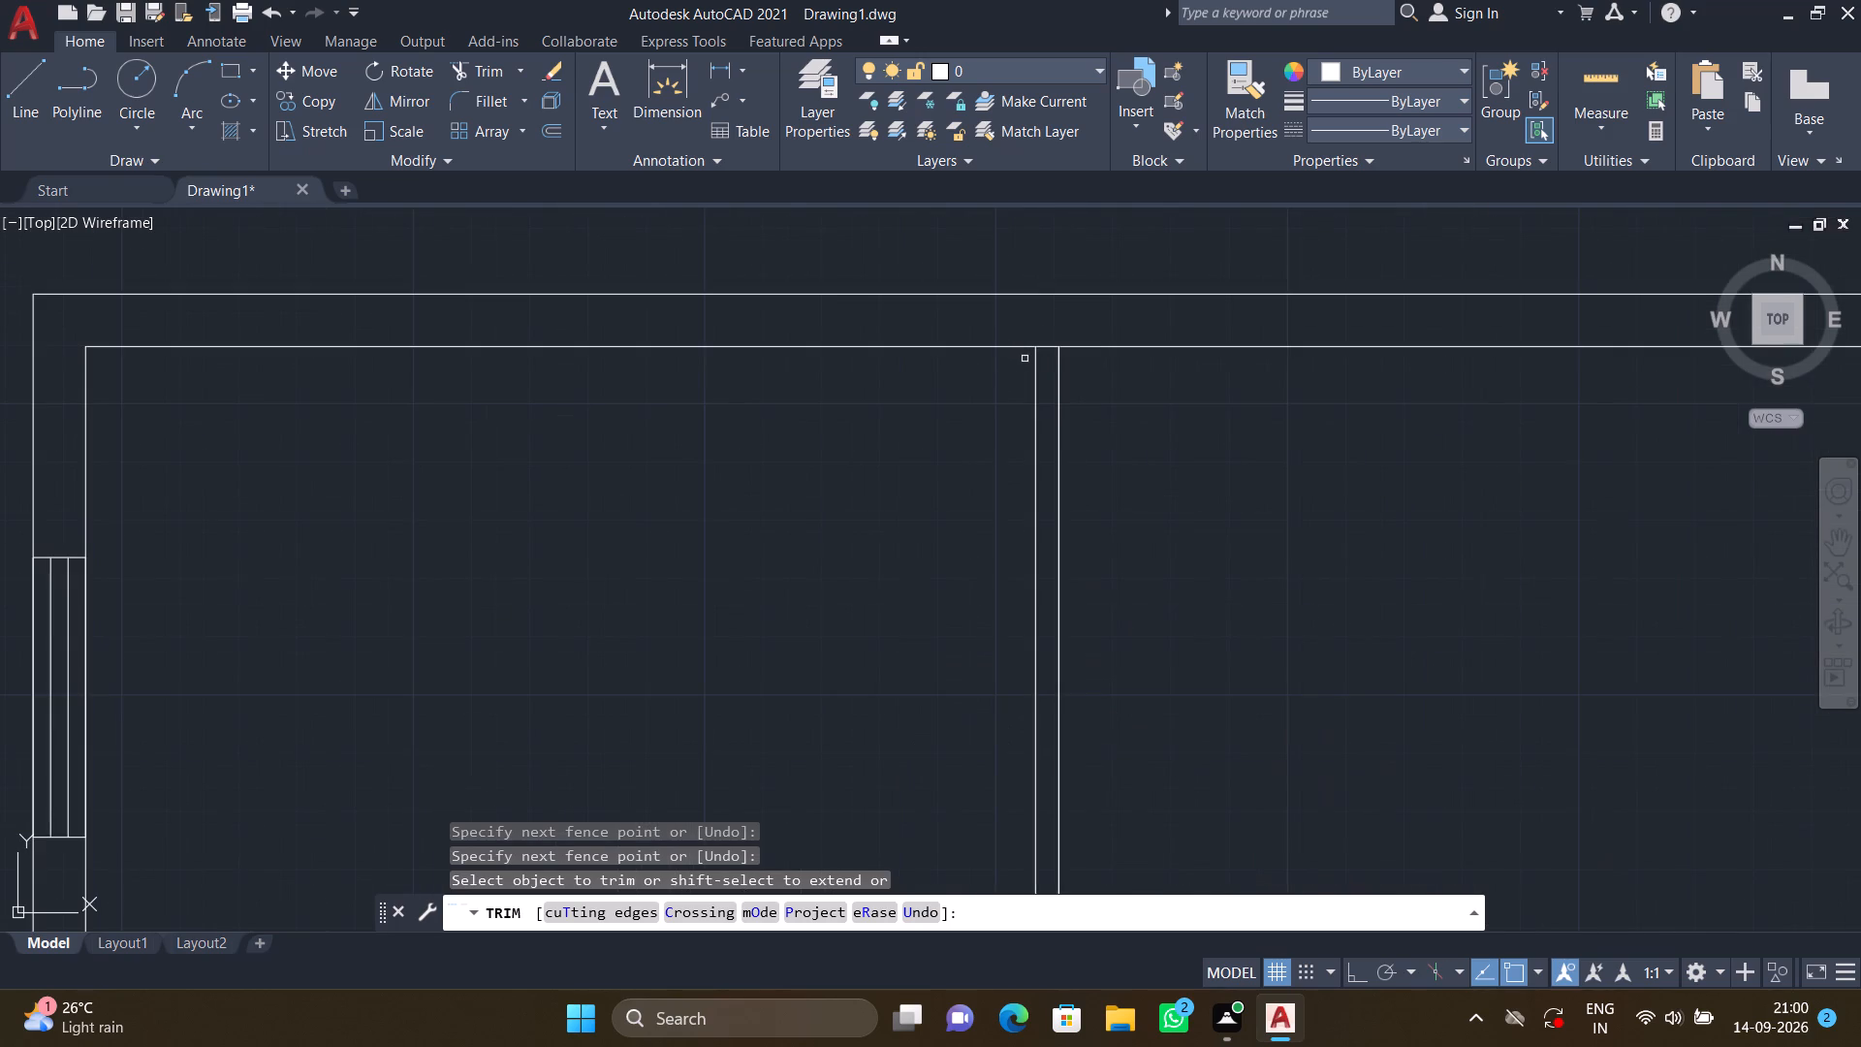
scroll(999, 390, down, 3)
middle_drag(931, 550, 978, 389)
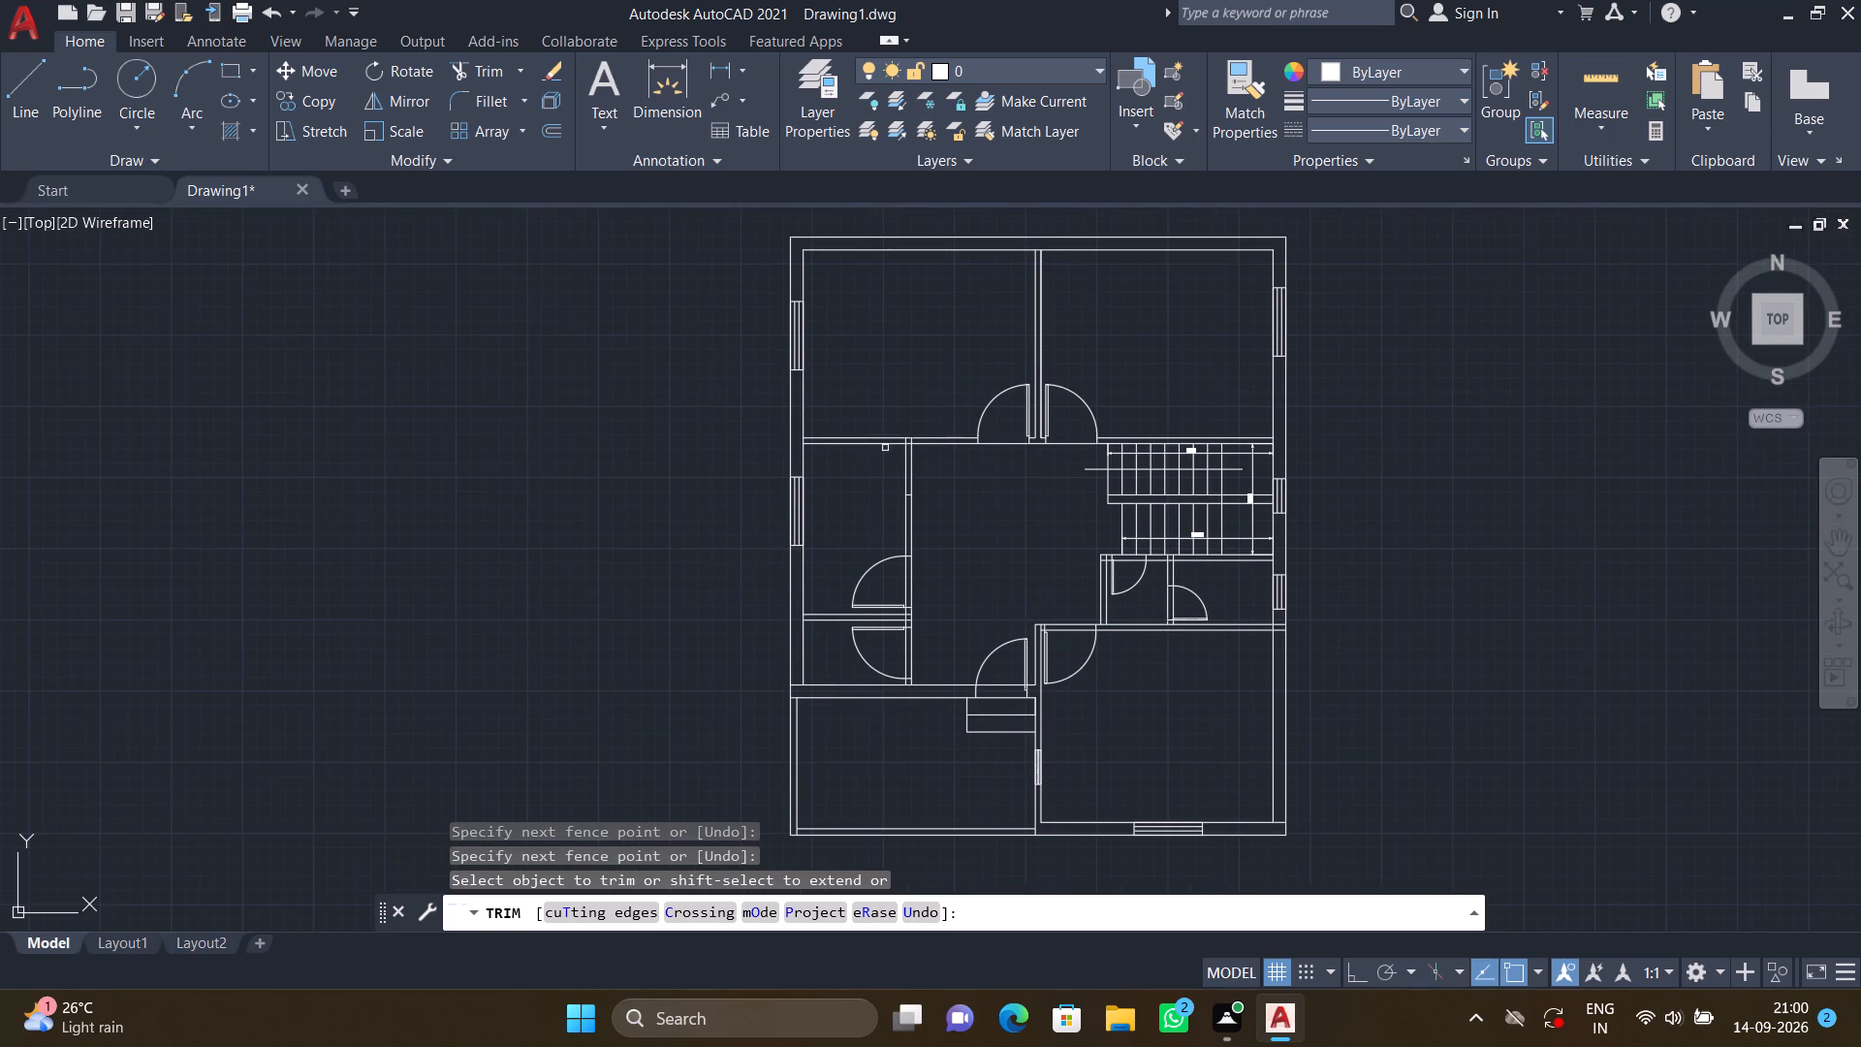
scroll(890, 444, up, 3)
click(907, 429)
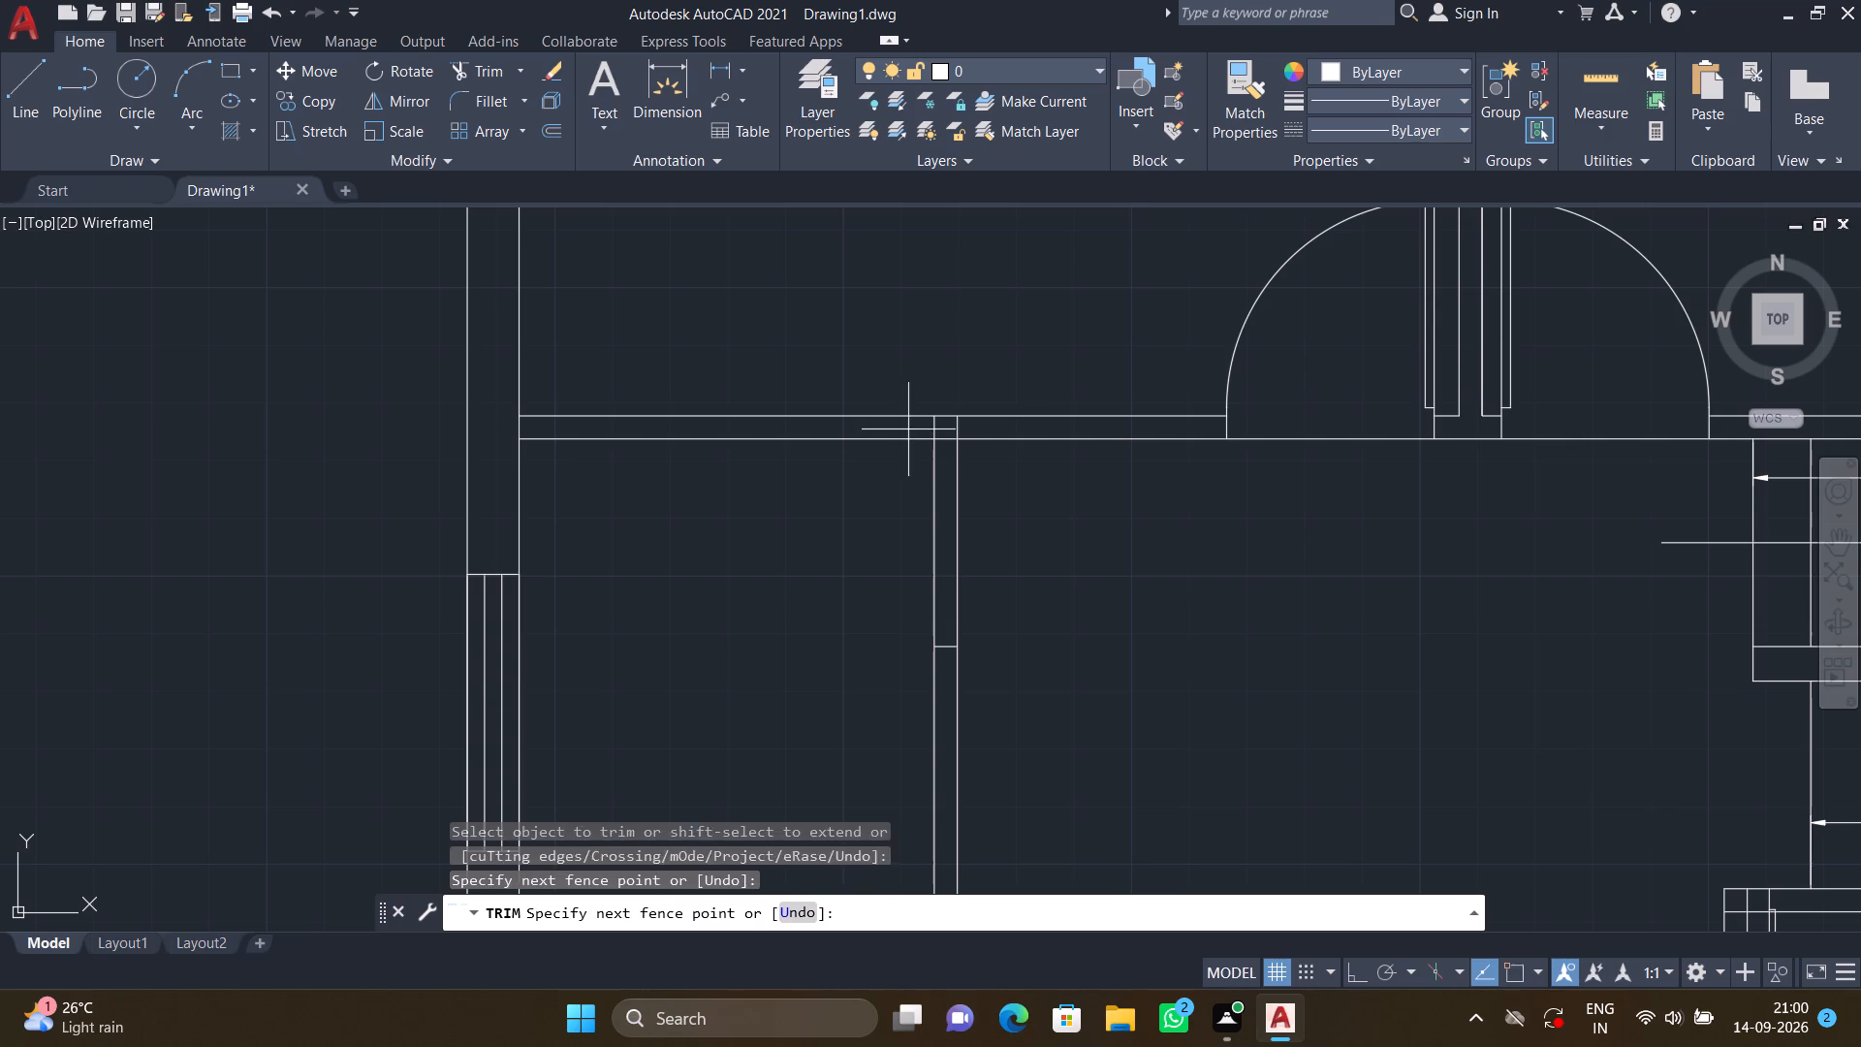
click(972, 424)
scroll(951, 430, up, 2)
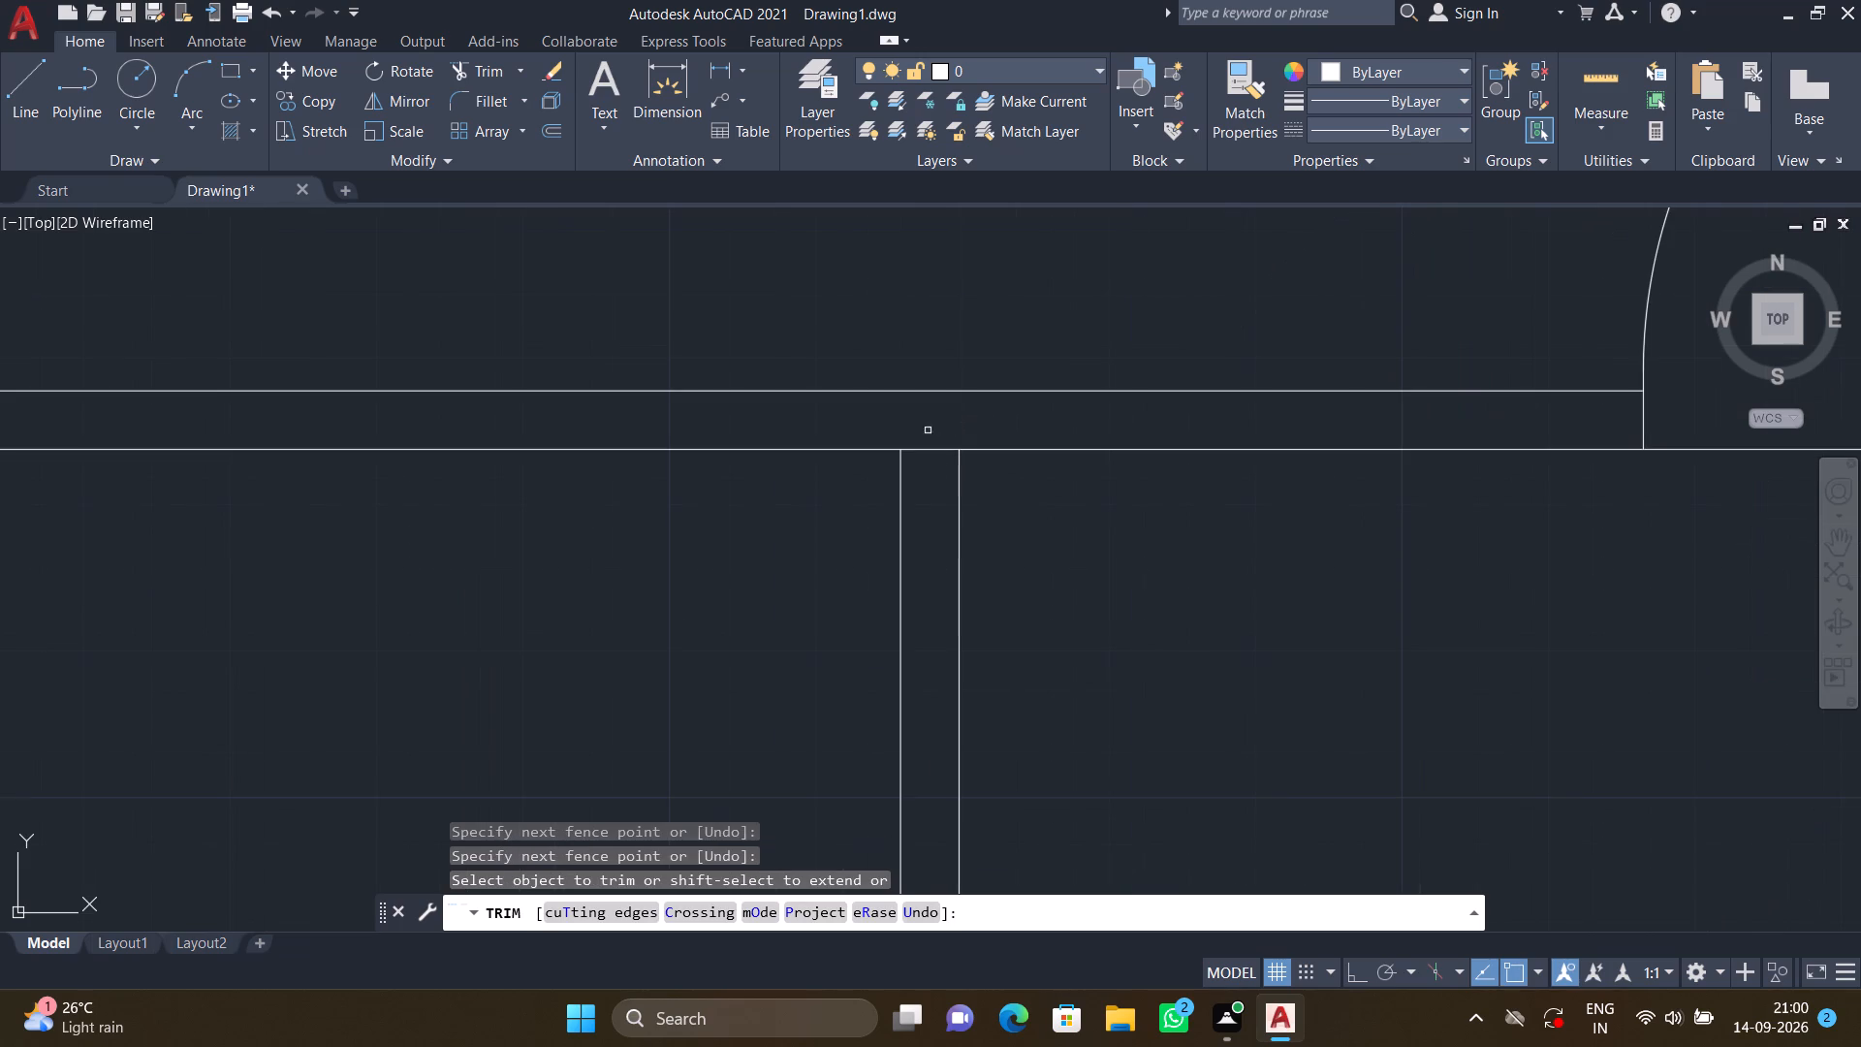
click(919, 428)
click(930, 472)
scroll(978, 504, down, 3)
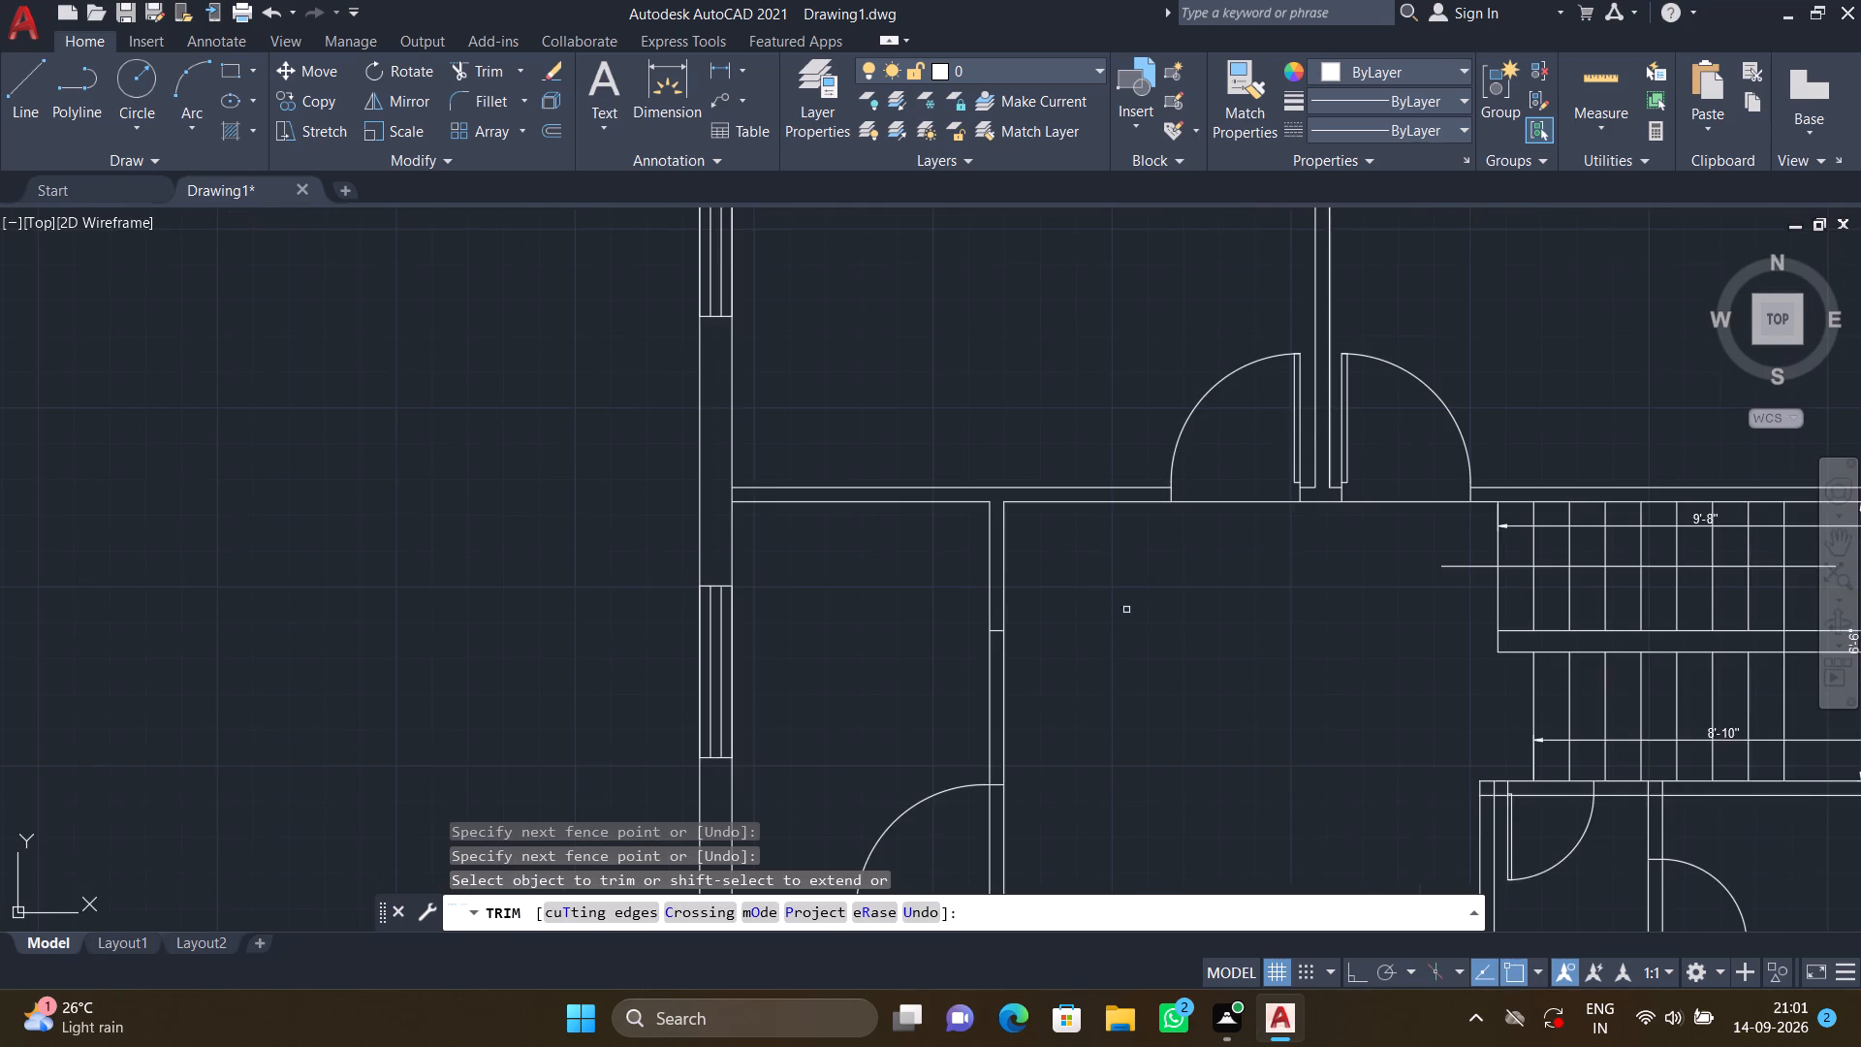
scroll(1224, 631, down, 2)
middle_drag(1225, 631, 1008, 530)
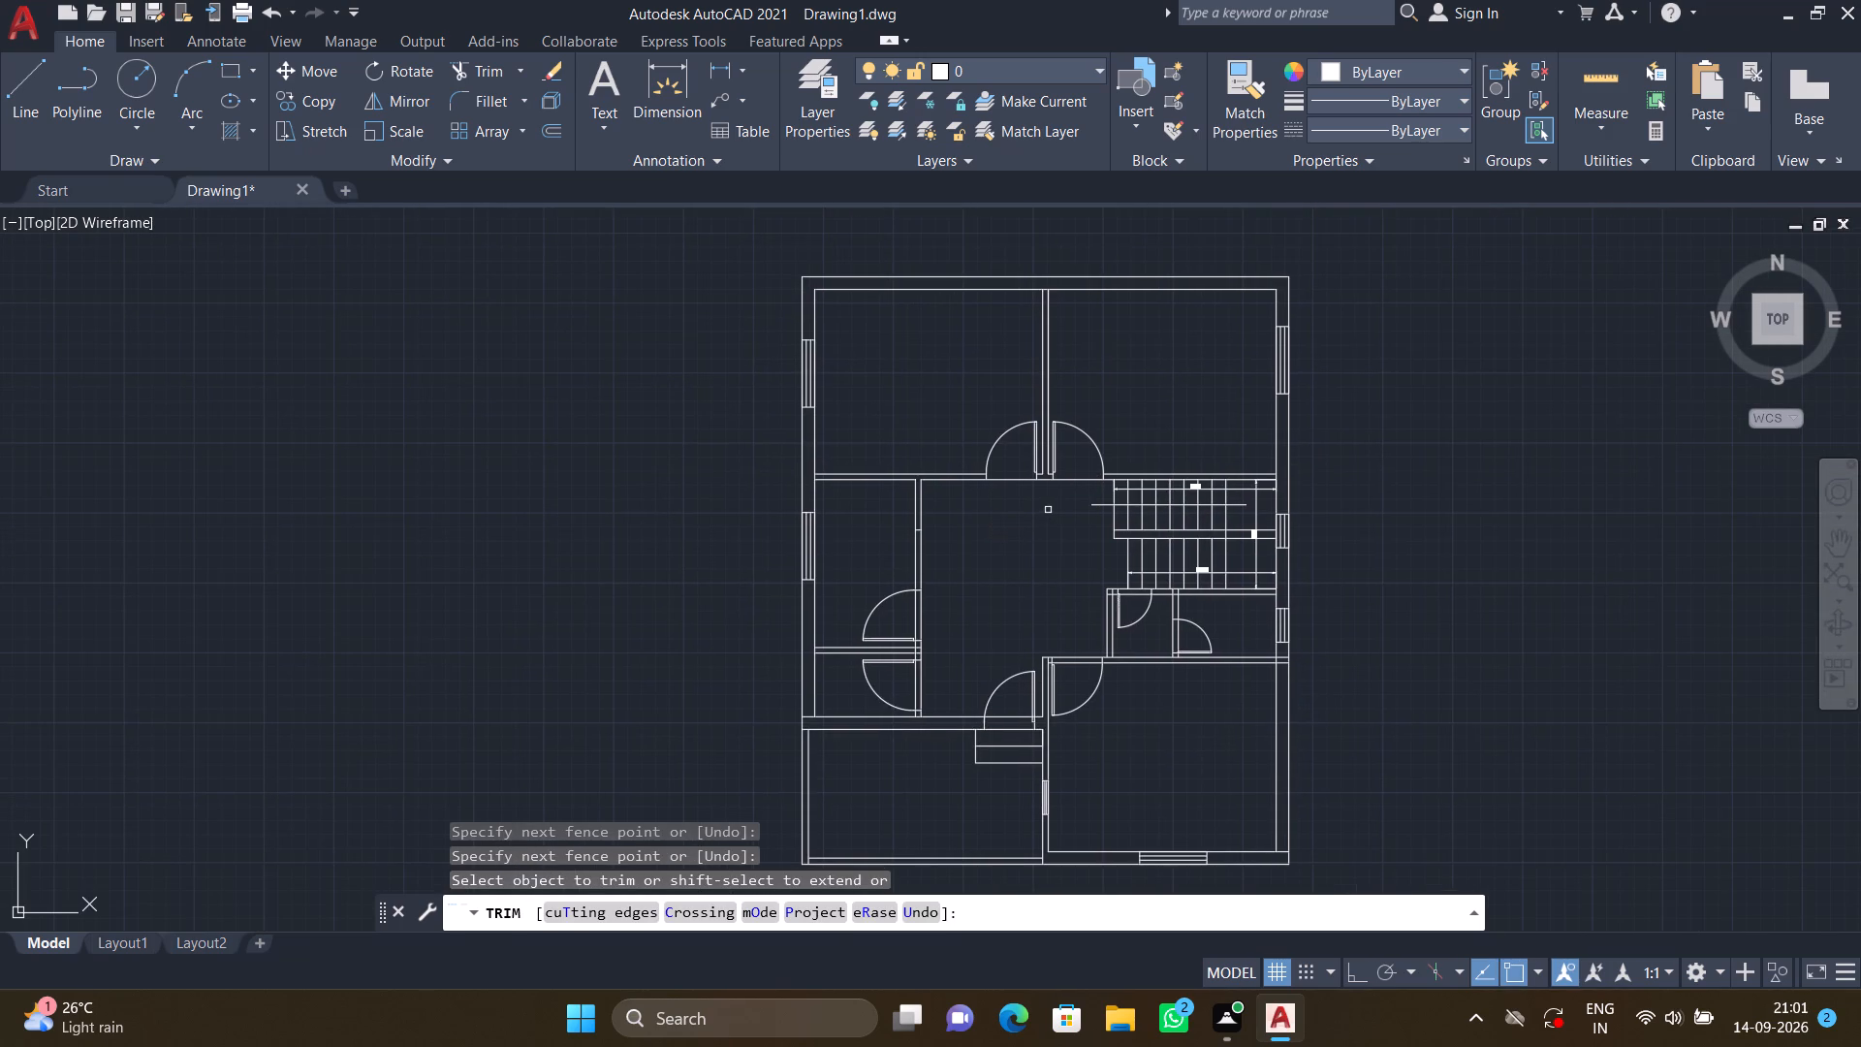
Trim the western partition's west face line across the opening of the upper of its two doors.
scroll(910, 555, up, 3)
click(921, 444)
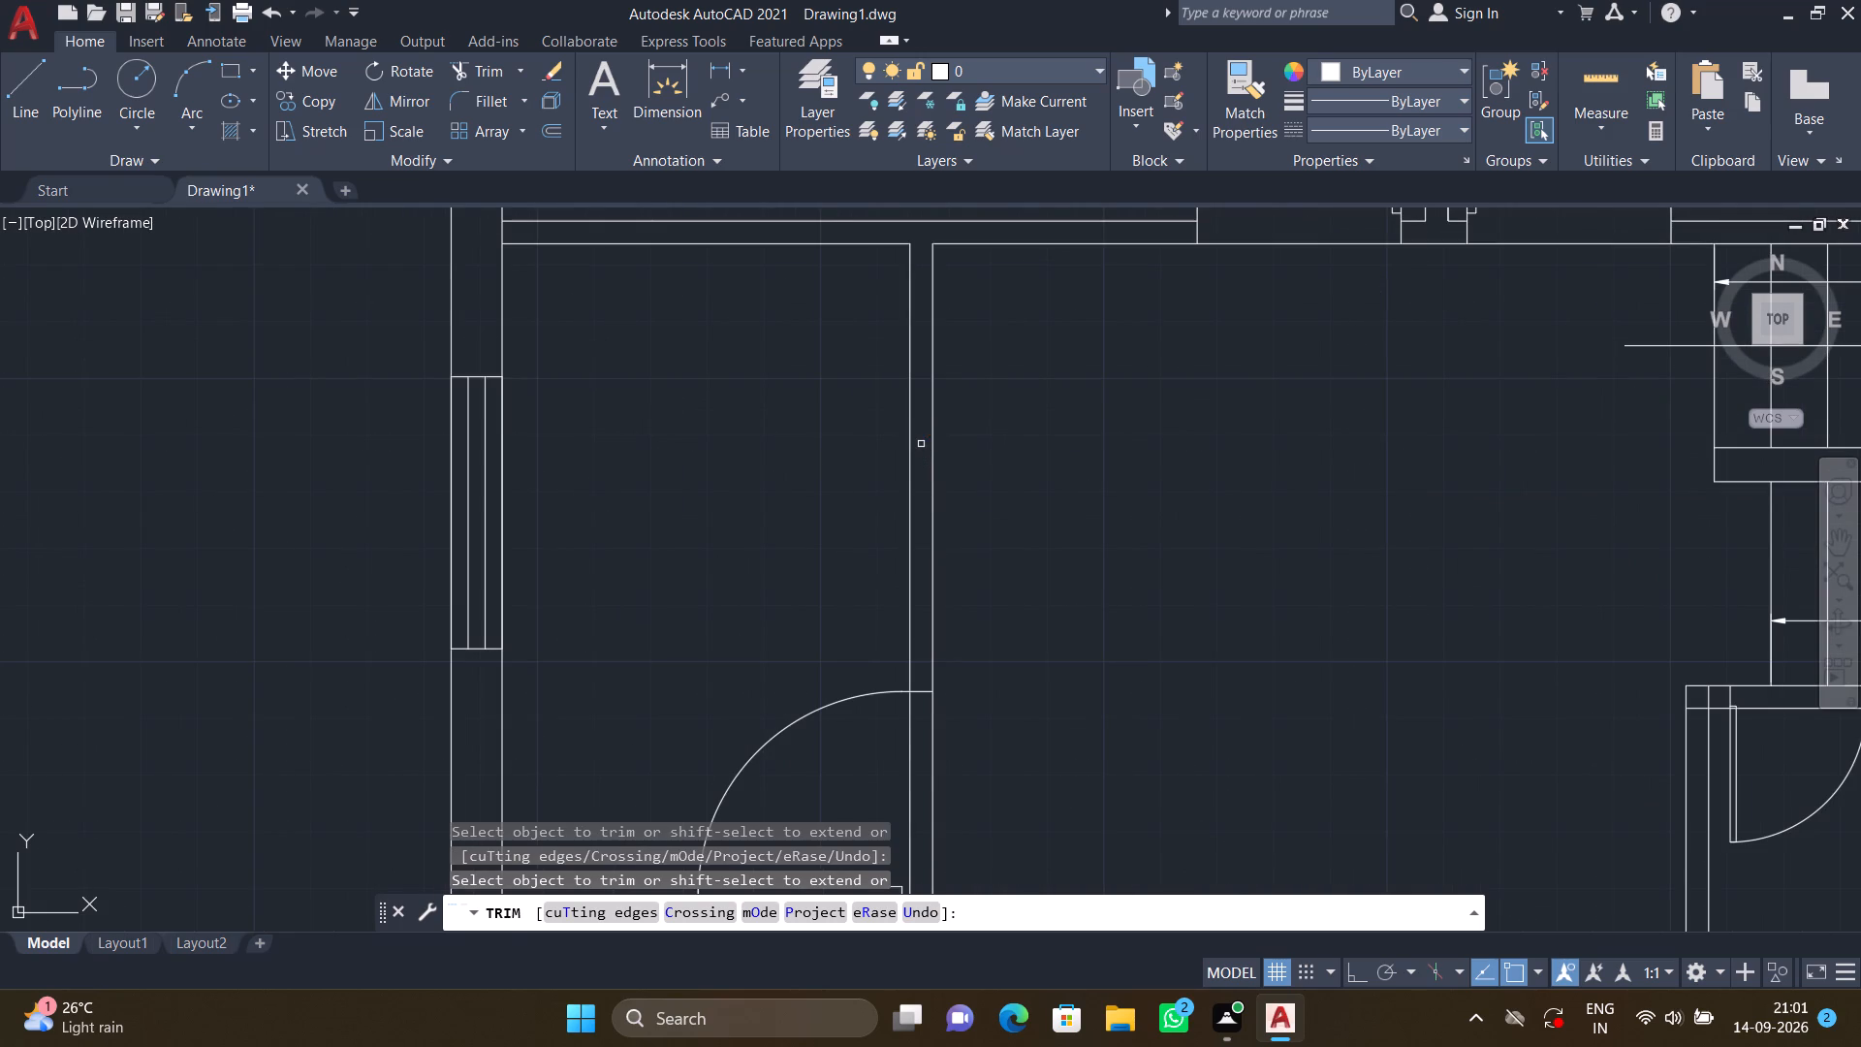
scroll(962, 522, down, 3)
middle_drag(966, 621, 985, 521)
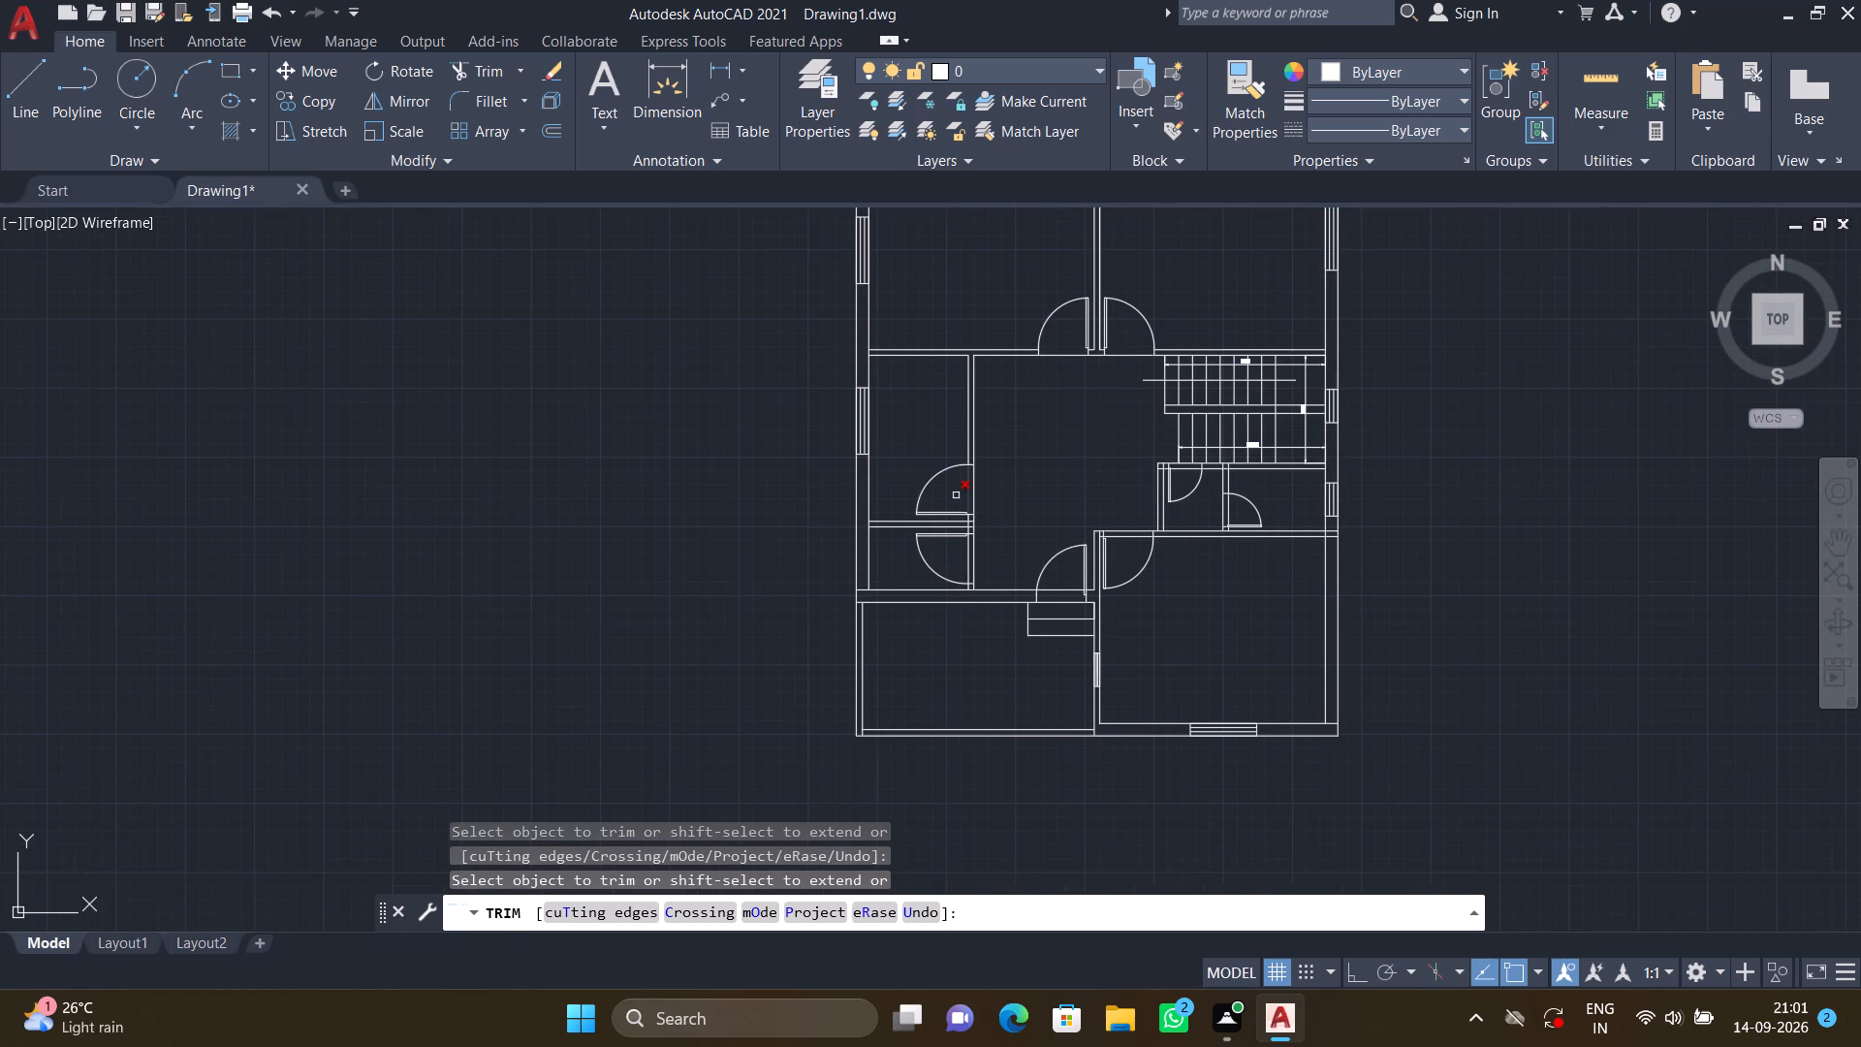
scroll(957, 484, up, 3)
click(961, 484)
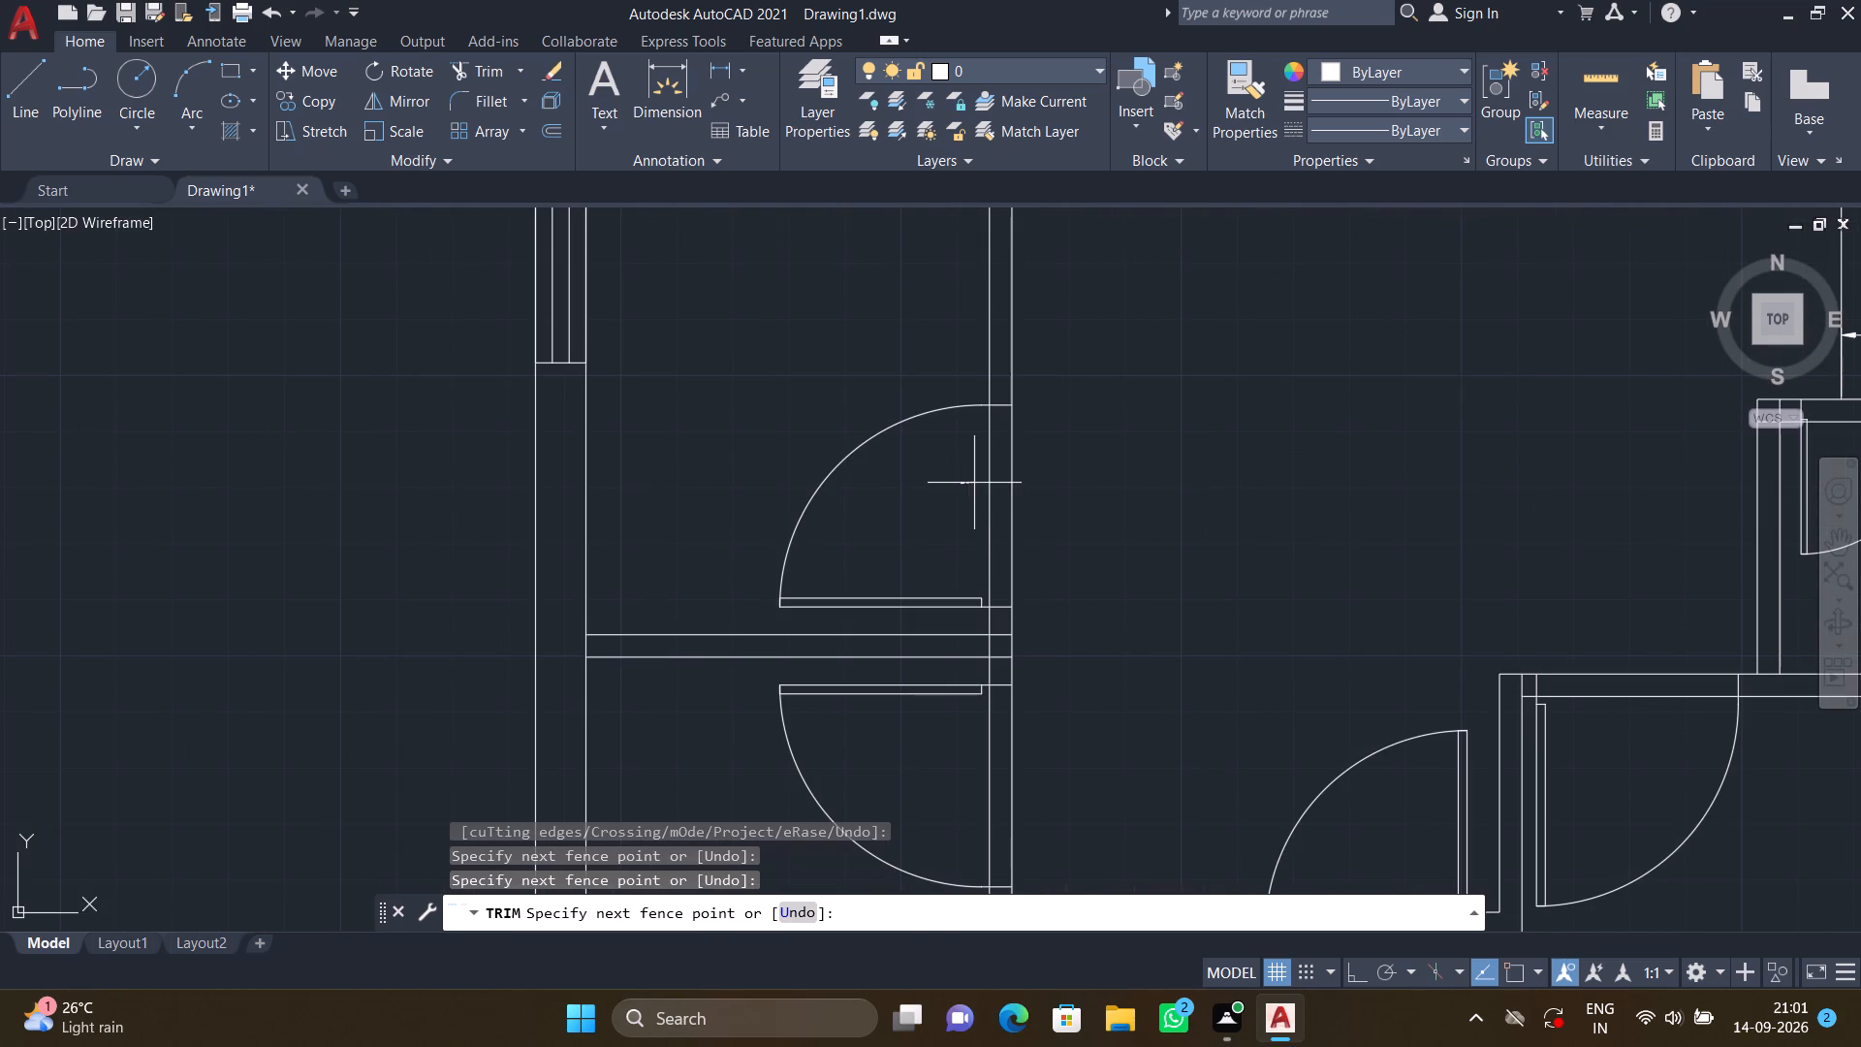
click(994, 481)
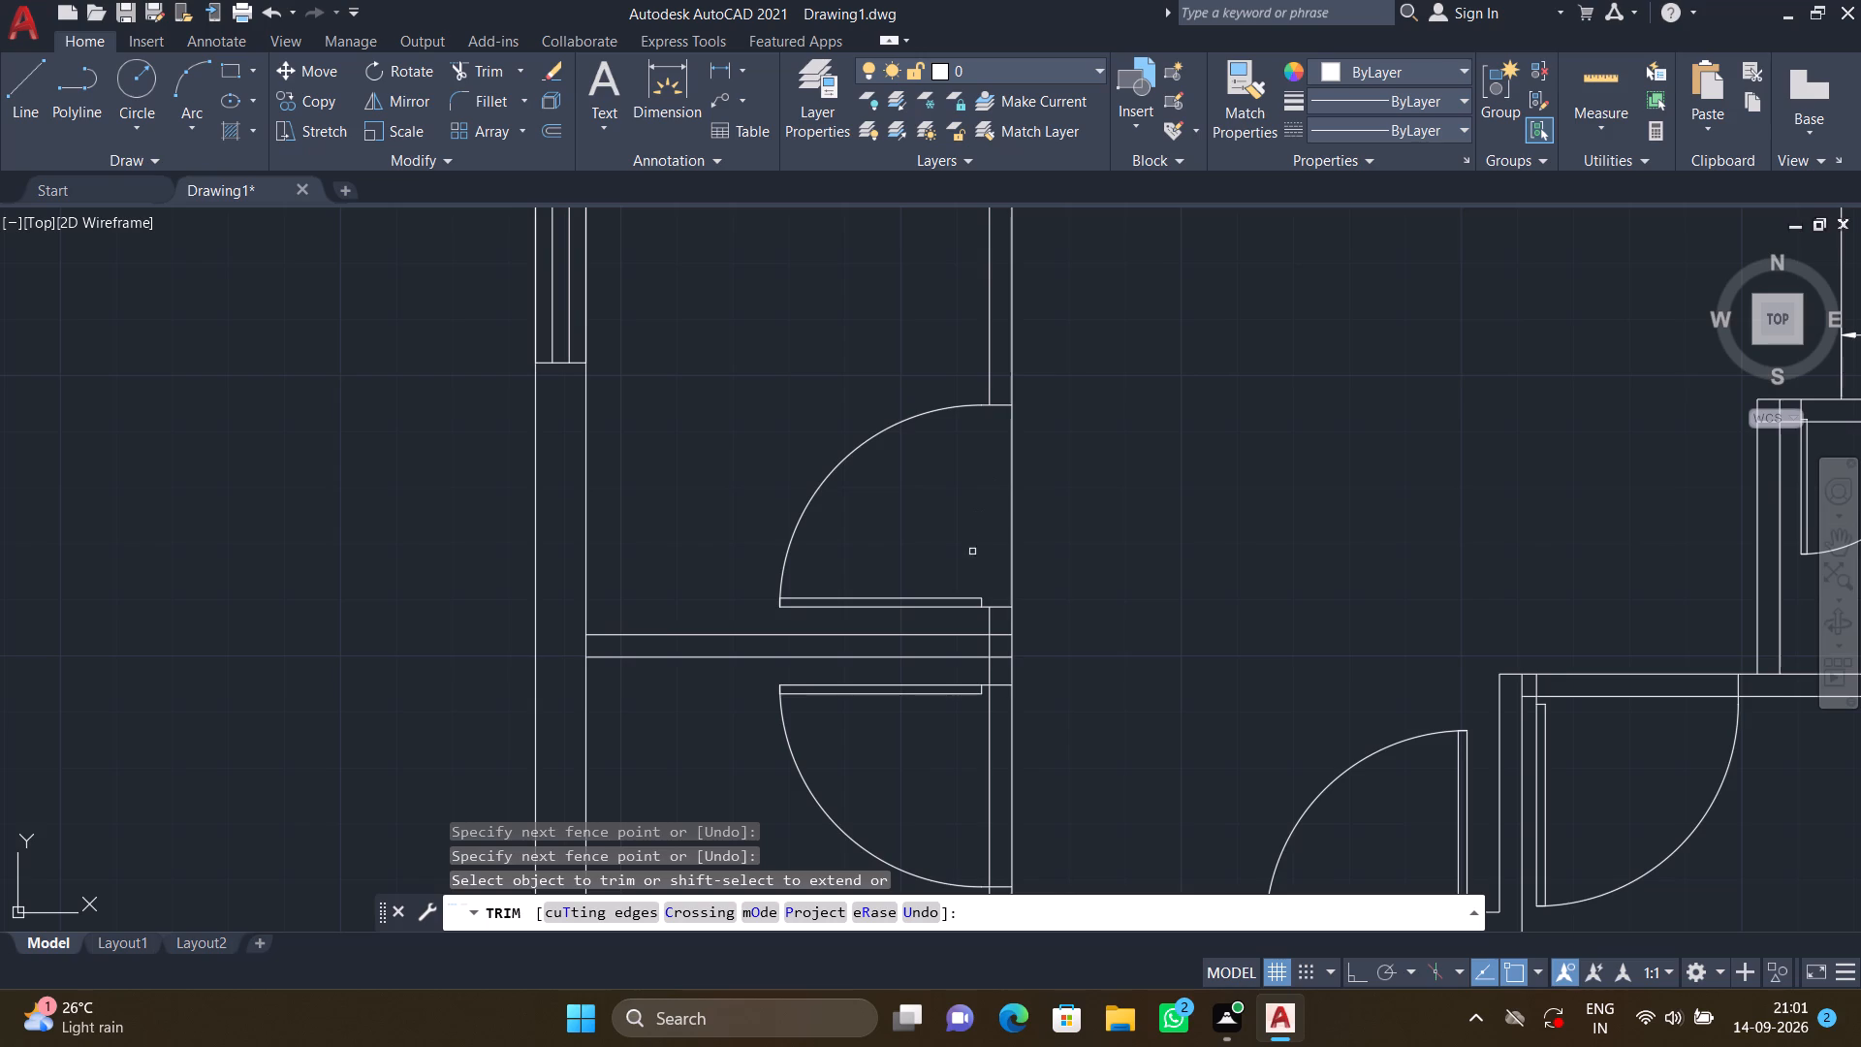
Clean up the T-junction between the two western doors, trimming the partition's west line and the cross wall's stubs inside the partition.
middle_drag(972, 552, 1010, 432)
scroll(1013, 533, up, 1)
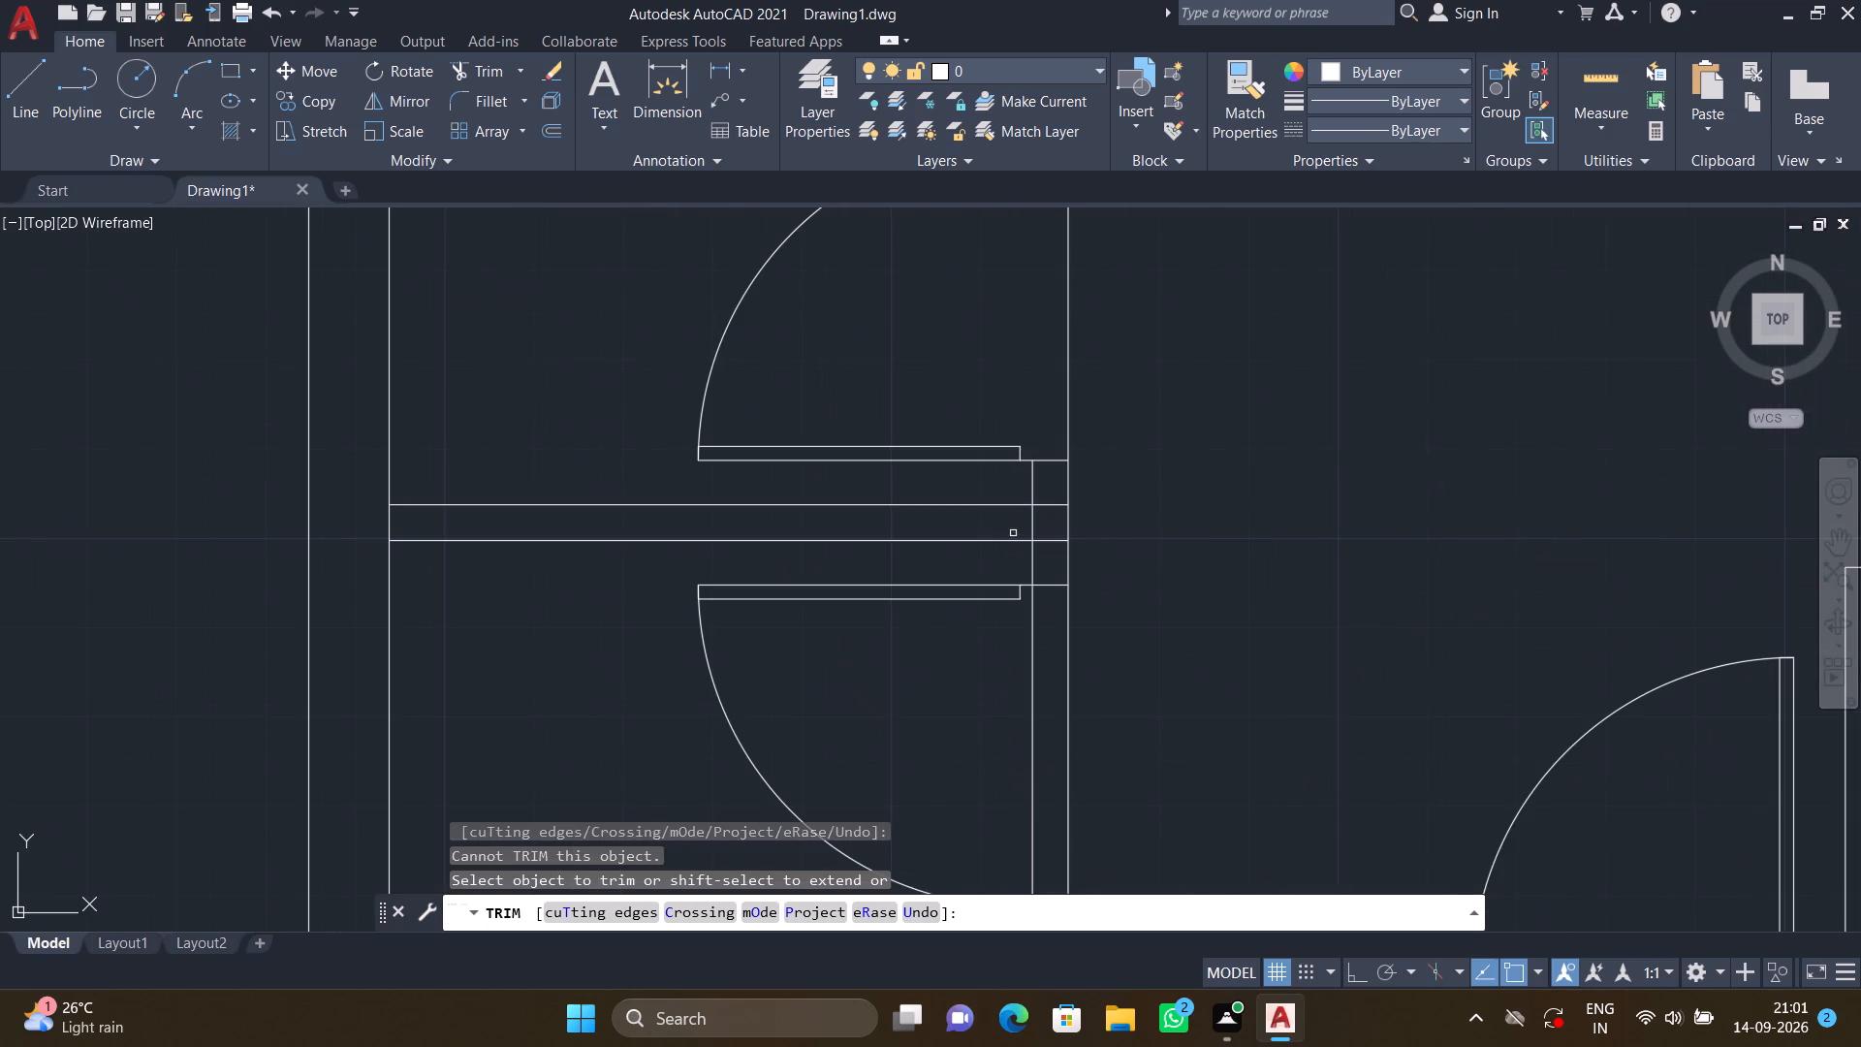
scroll(1013, 533, up, 2)
click(1011, 518)
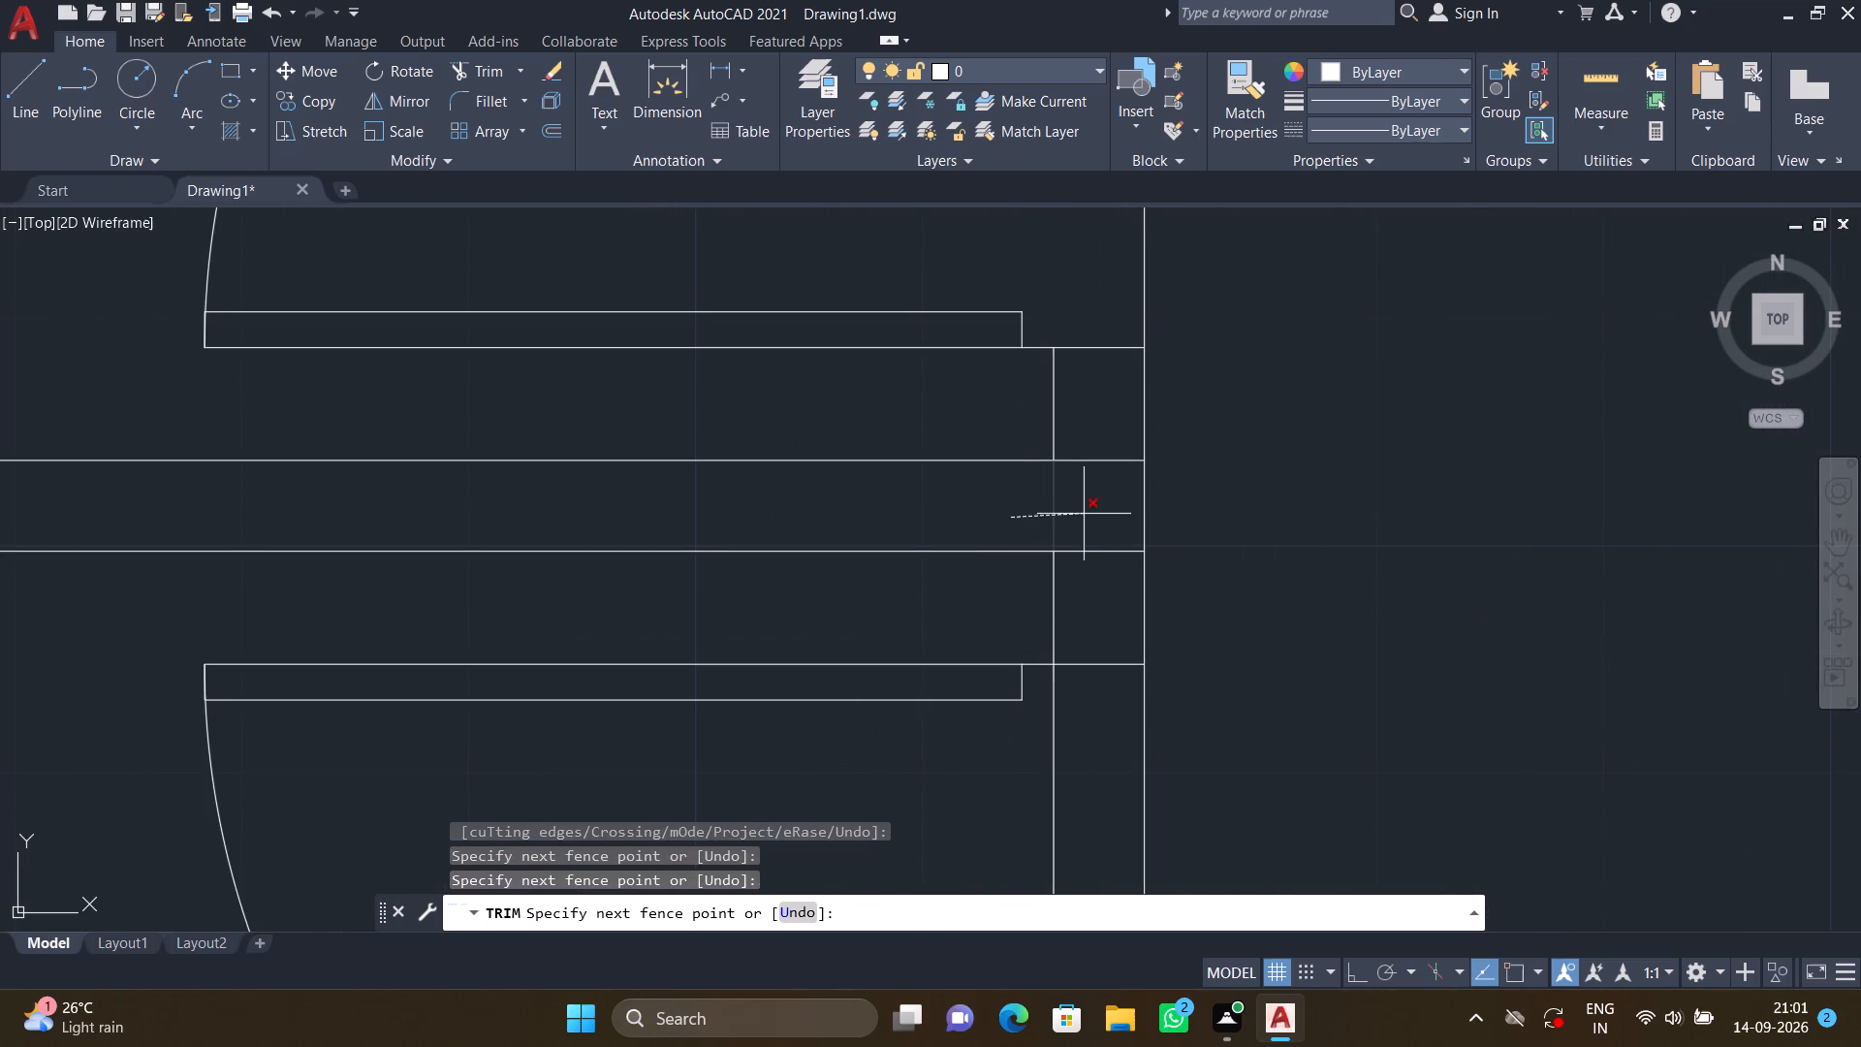
click(1088, 512)
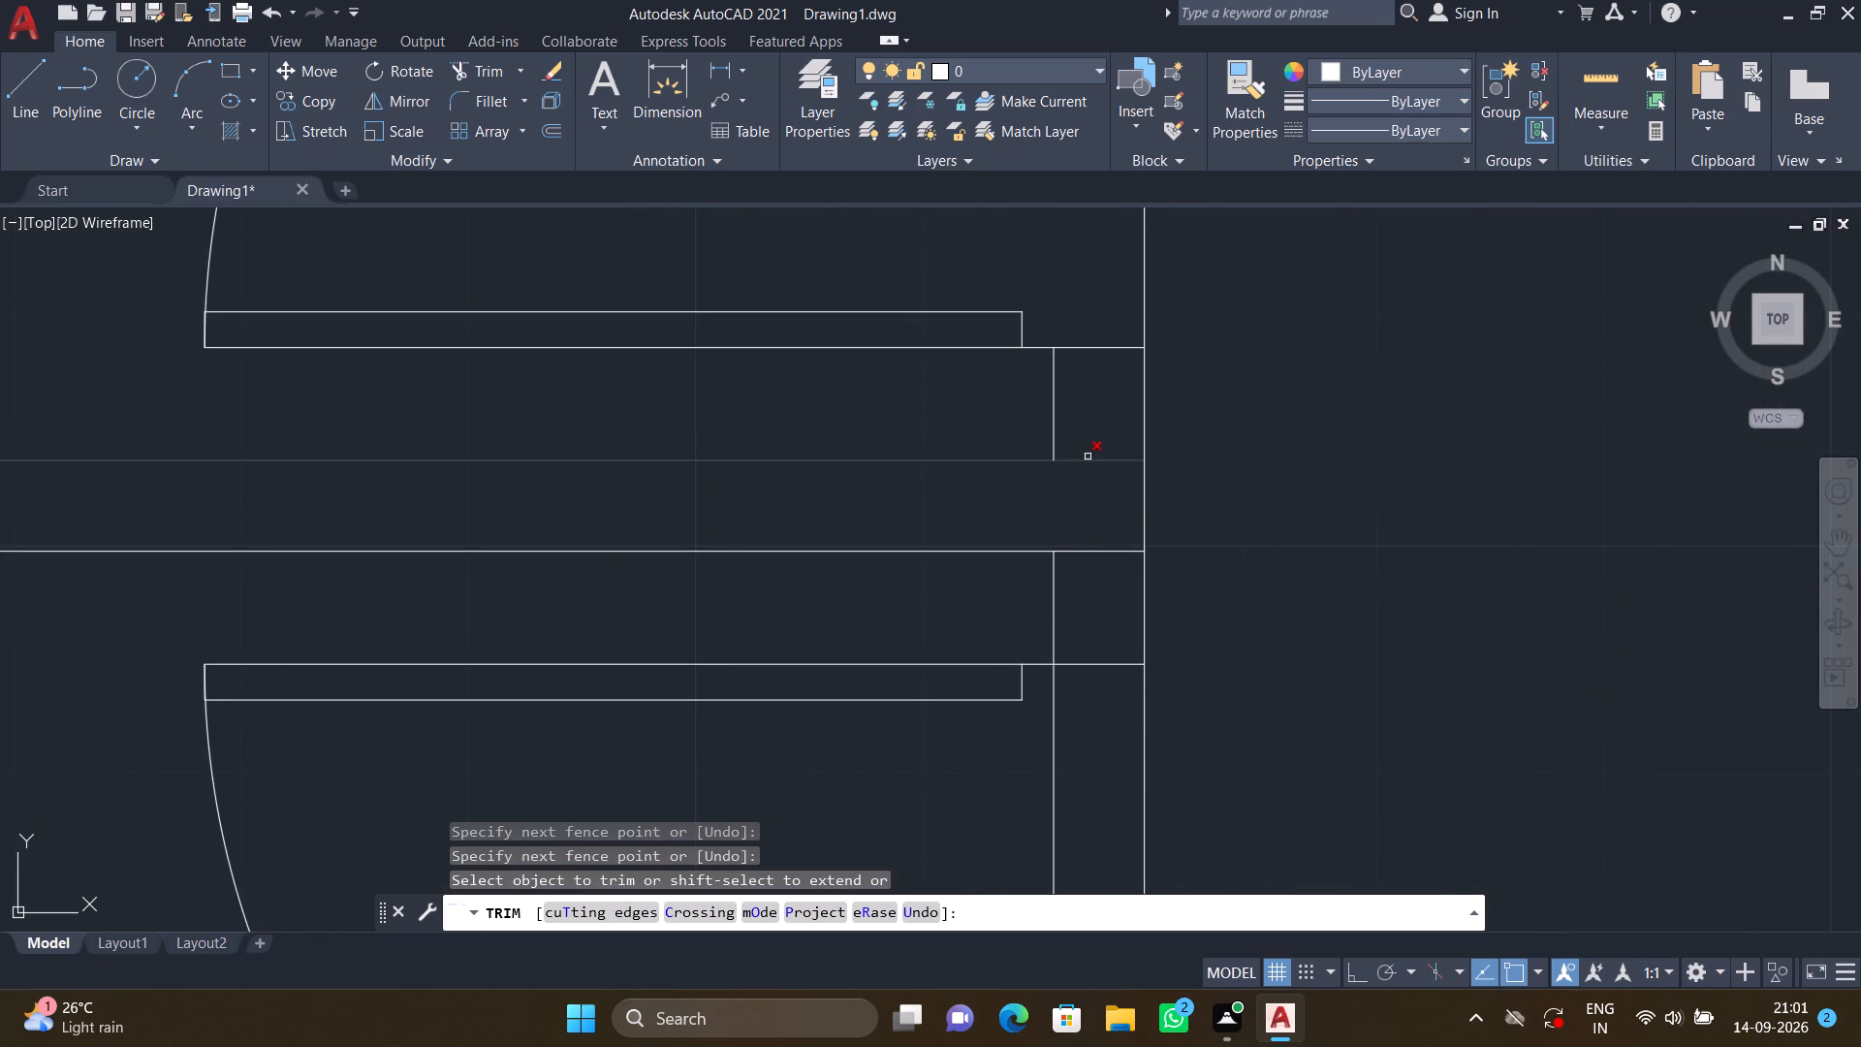
click(1083, 449)
click(1081, 490)
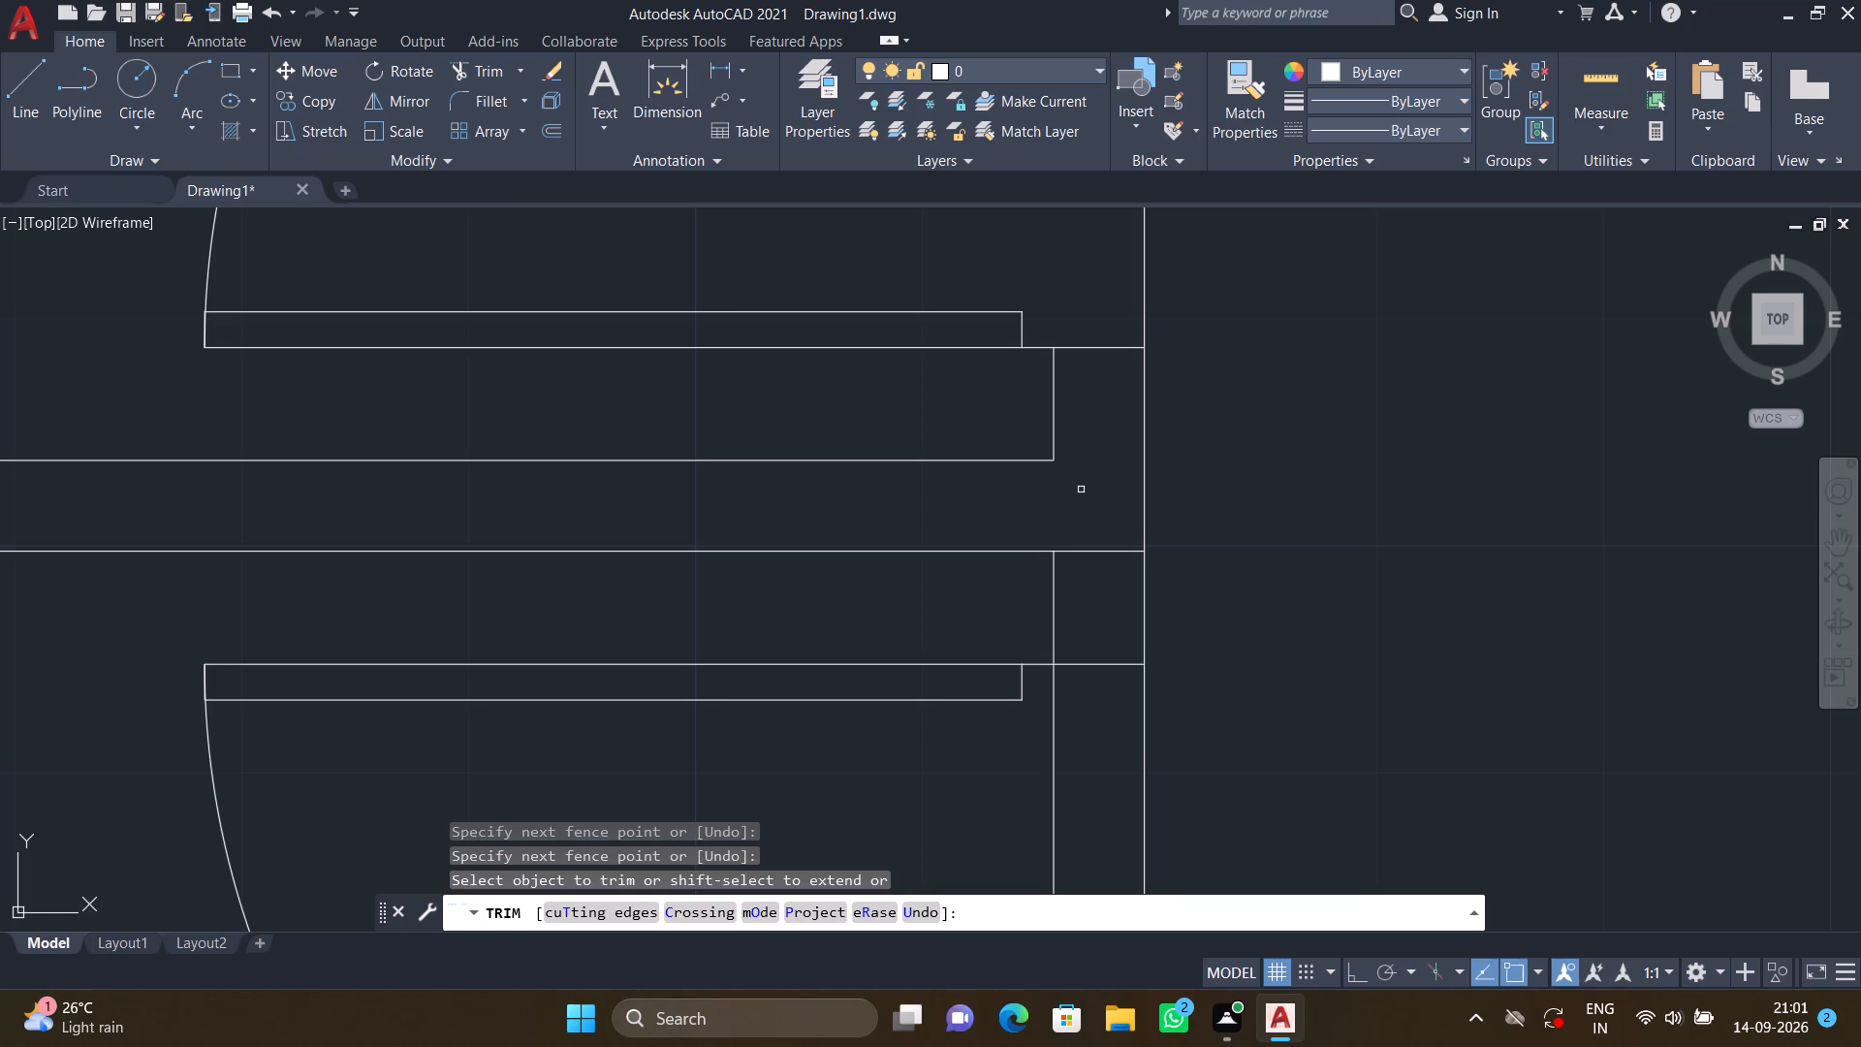
click(1088, 526)
click(1090, 597)
Trim the western partition's west face line across the lower door's opening.
scroll(1092, 590, down, 2)
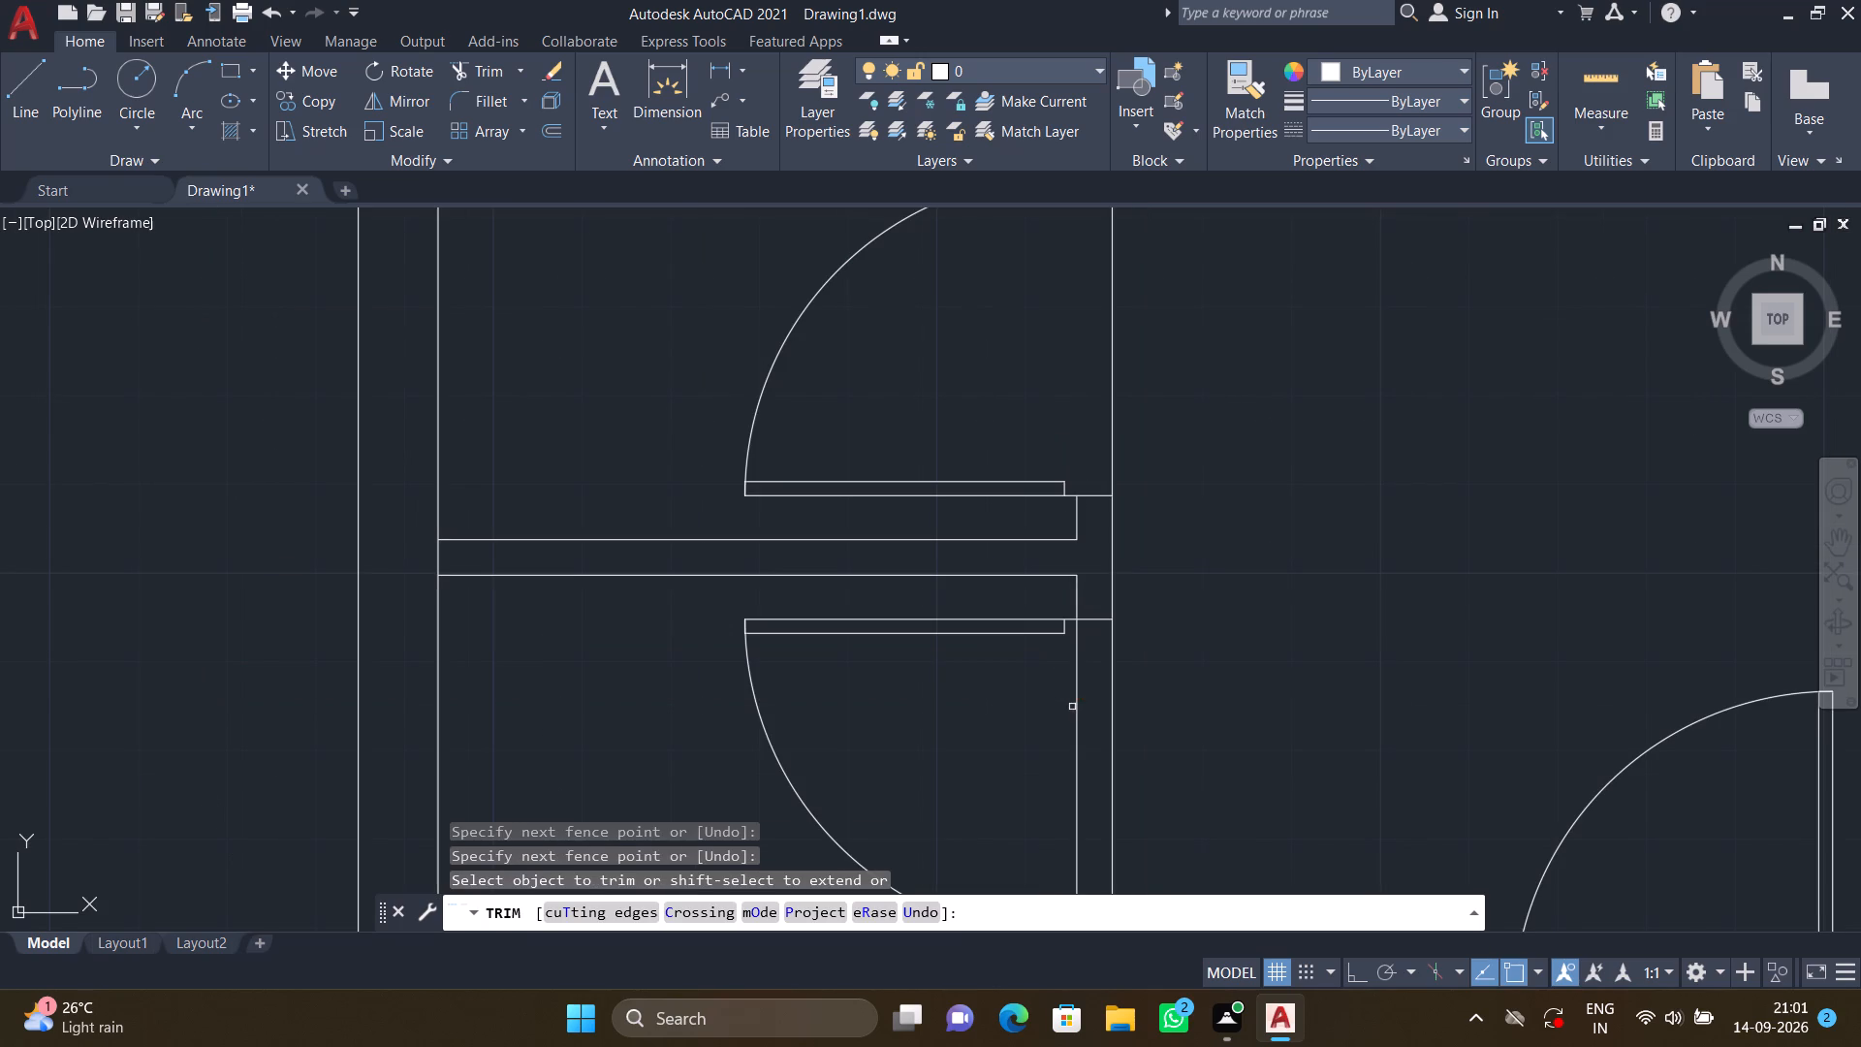
middle_drag(1086, 703, 1139, 555)
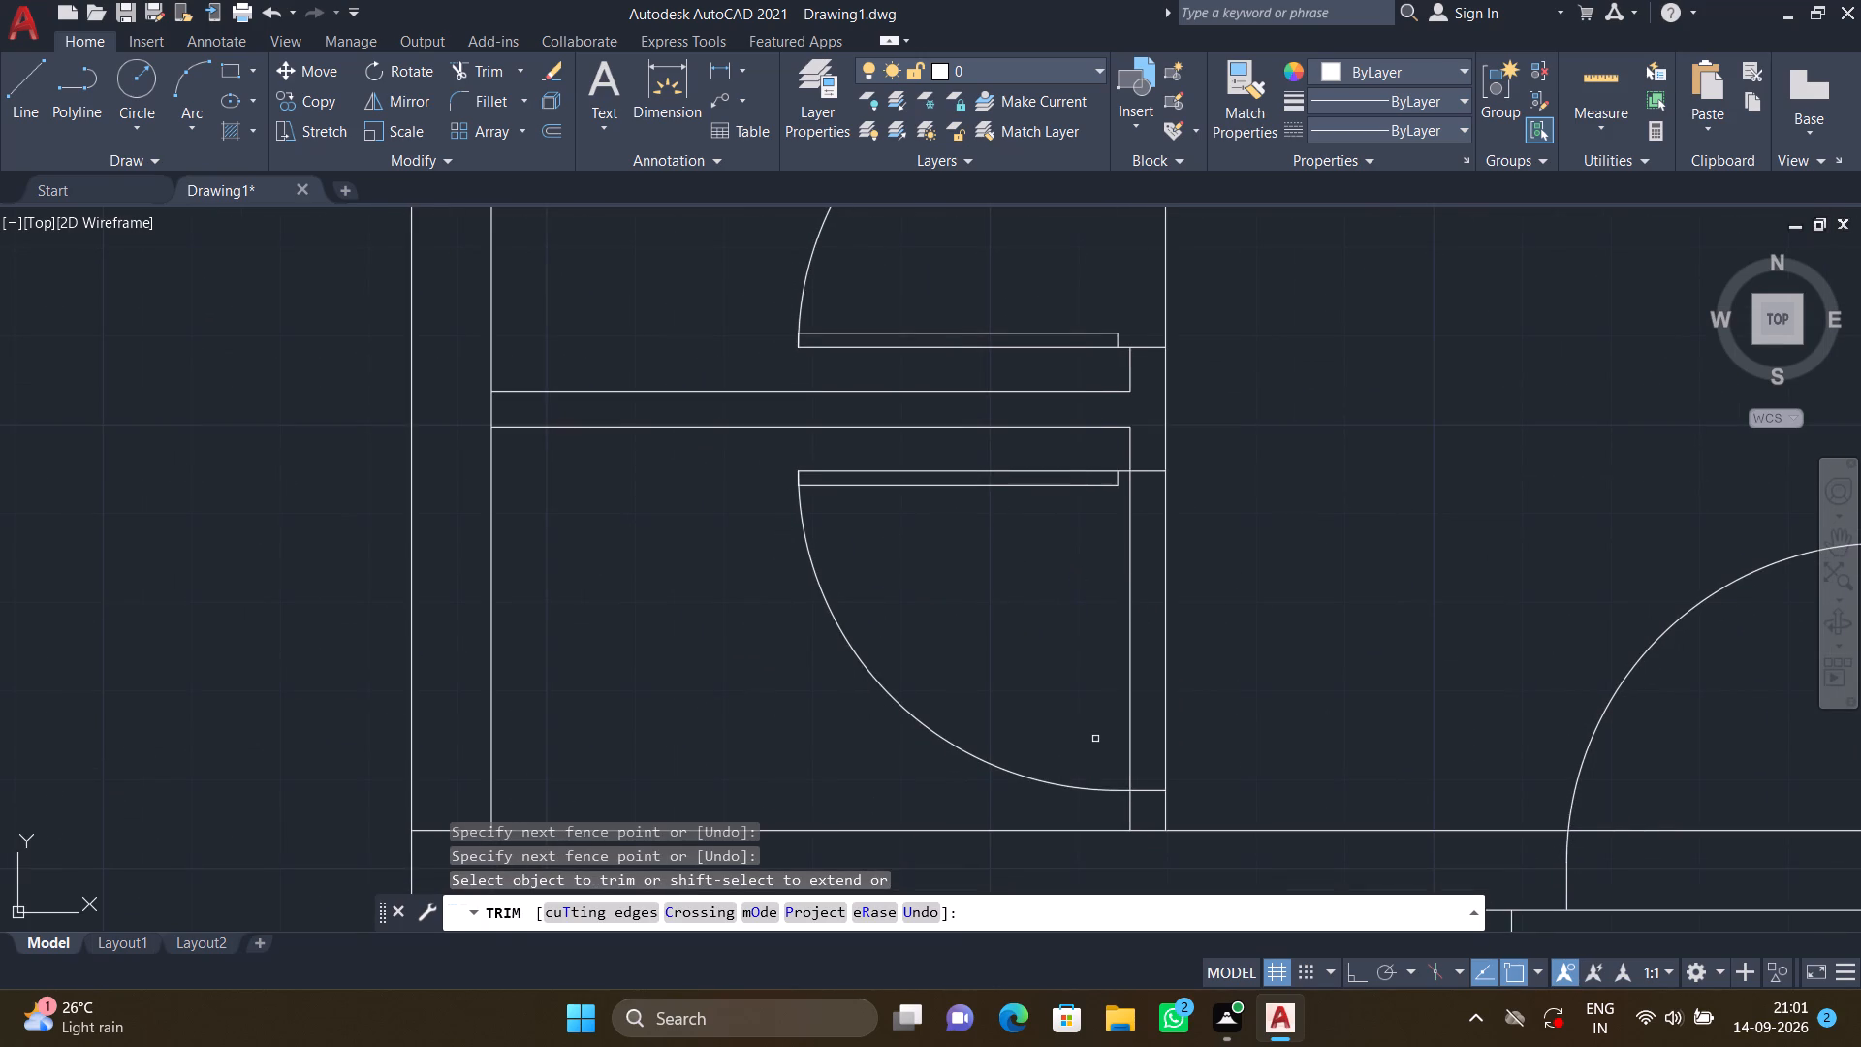
click(1107, 684)
click(1142, 682)
Trim the southern wall's north line between the western partition's two lines where they meet below the lower door.
scroll(1113, 768, down, 1)
scroll(1144, 830, up, 3)
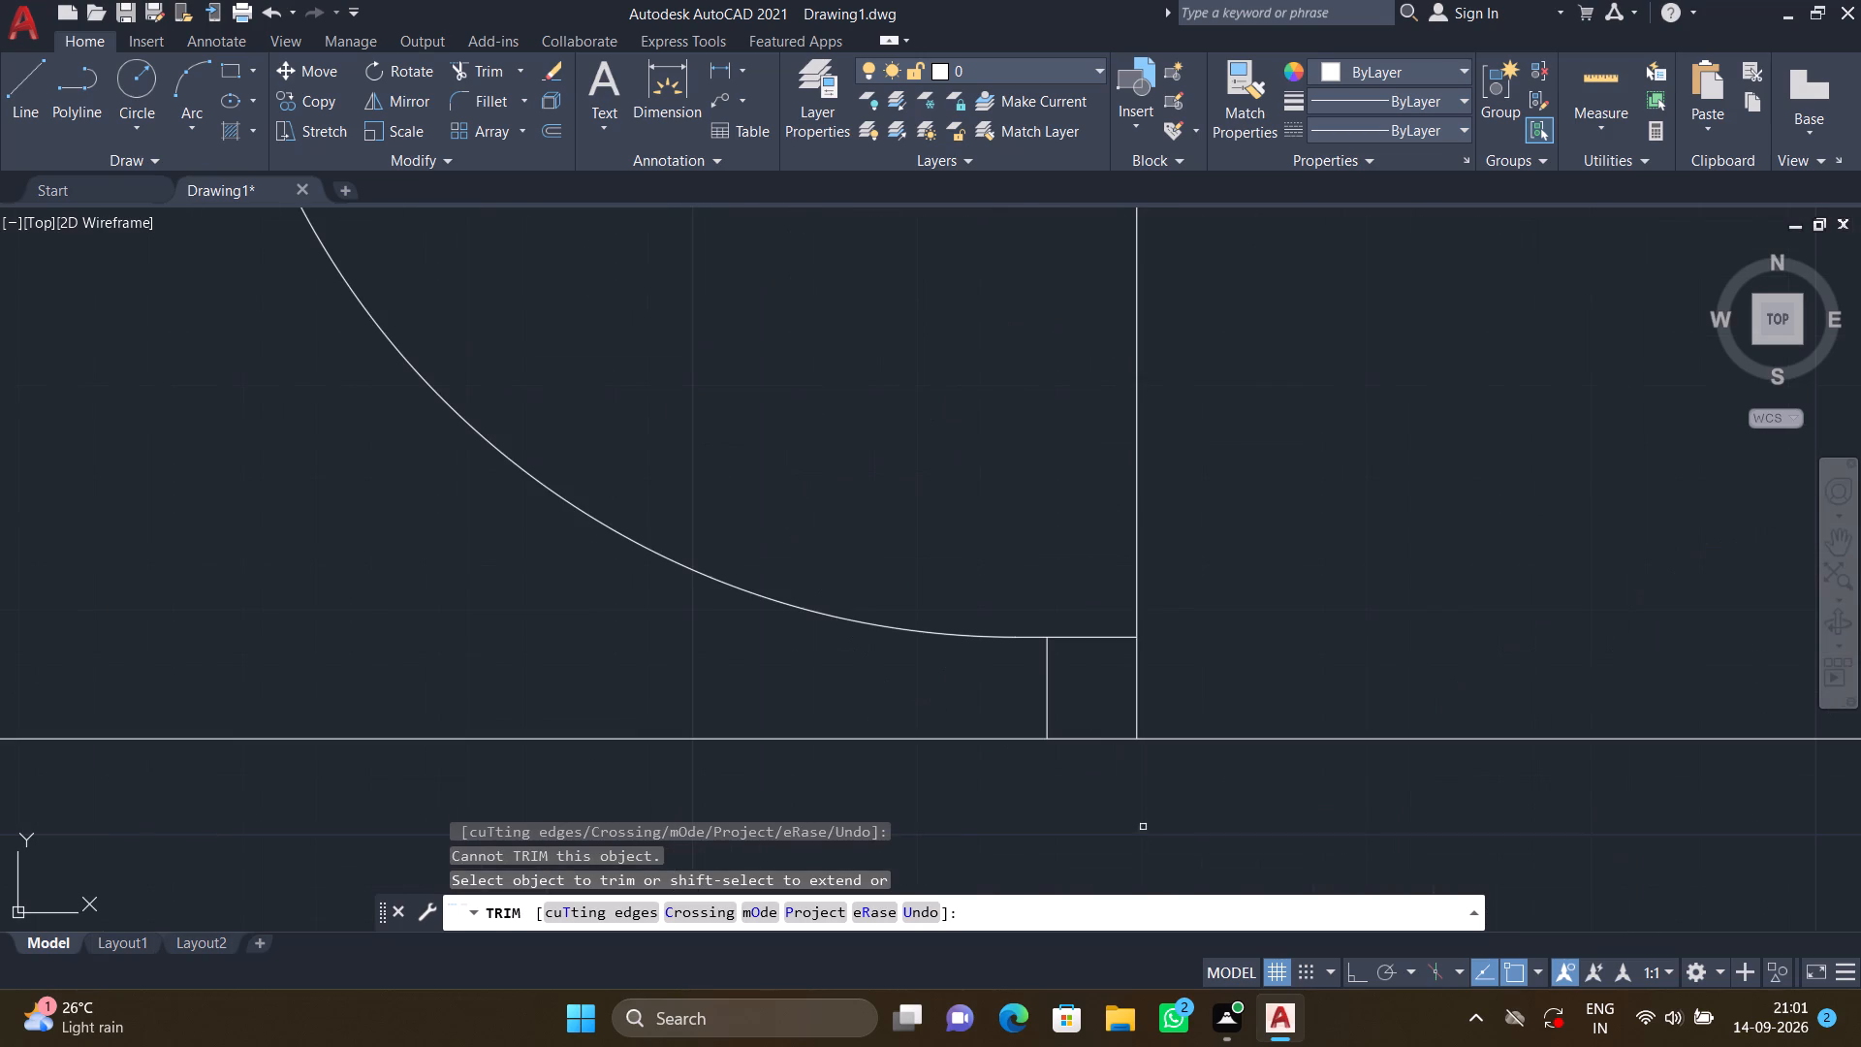
click(1104, 702)
click(1100, 761)
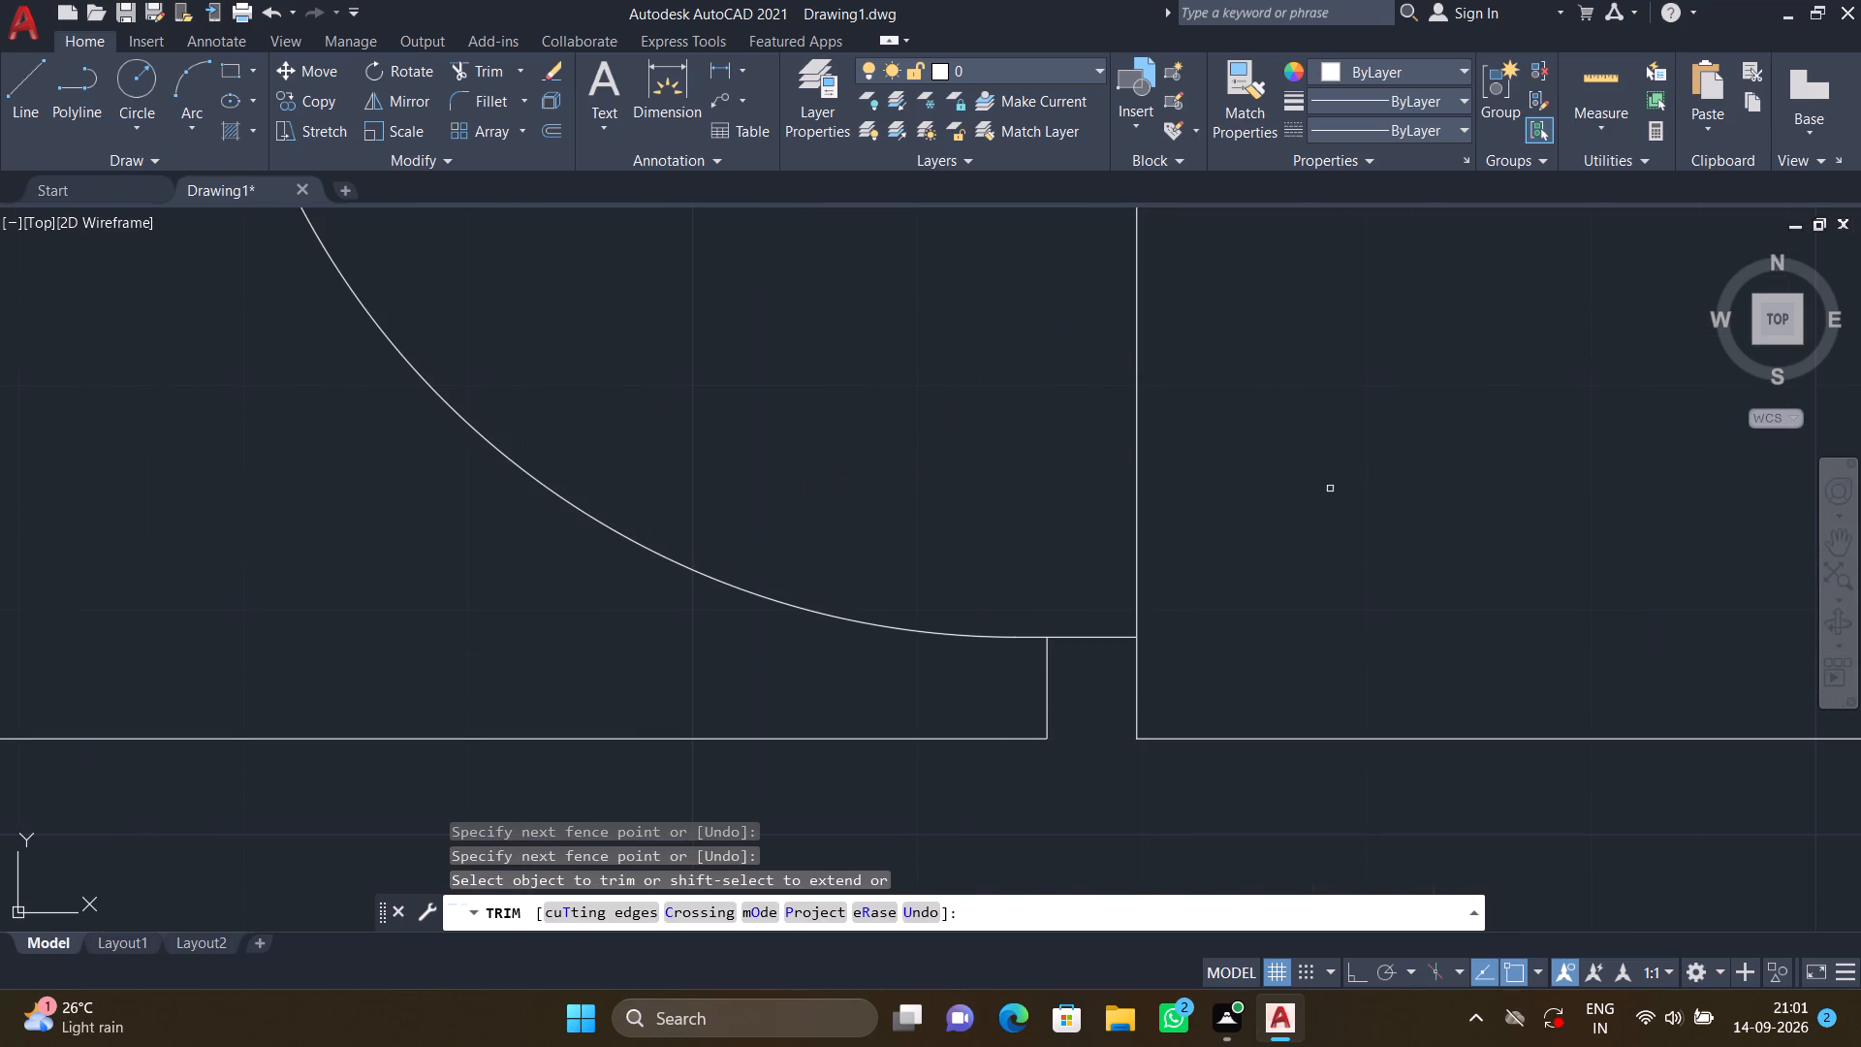
Trim the wall's north face line across the opening of the door above the steps, including the short piece inside the door leaf.
scroll(1345, 473, down, 4)
middle_drag(1355, 469, 1348, 492)
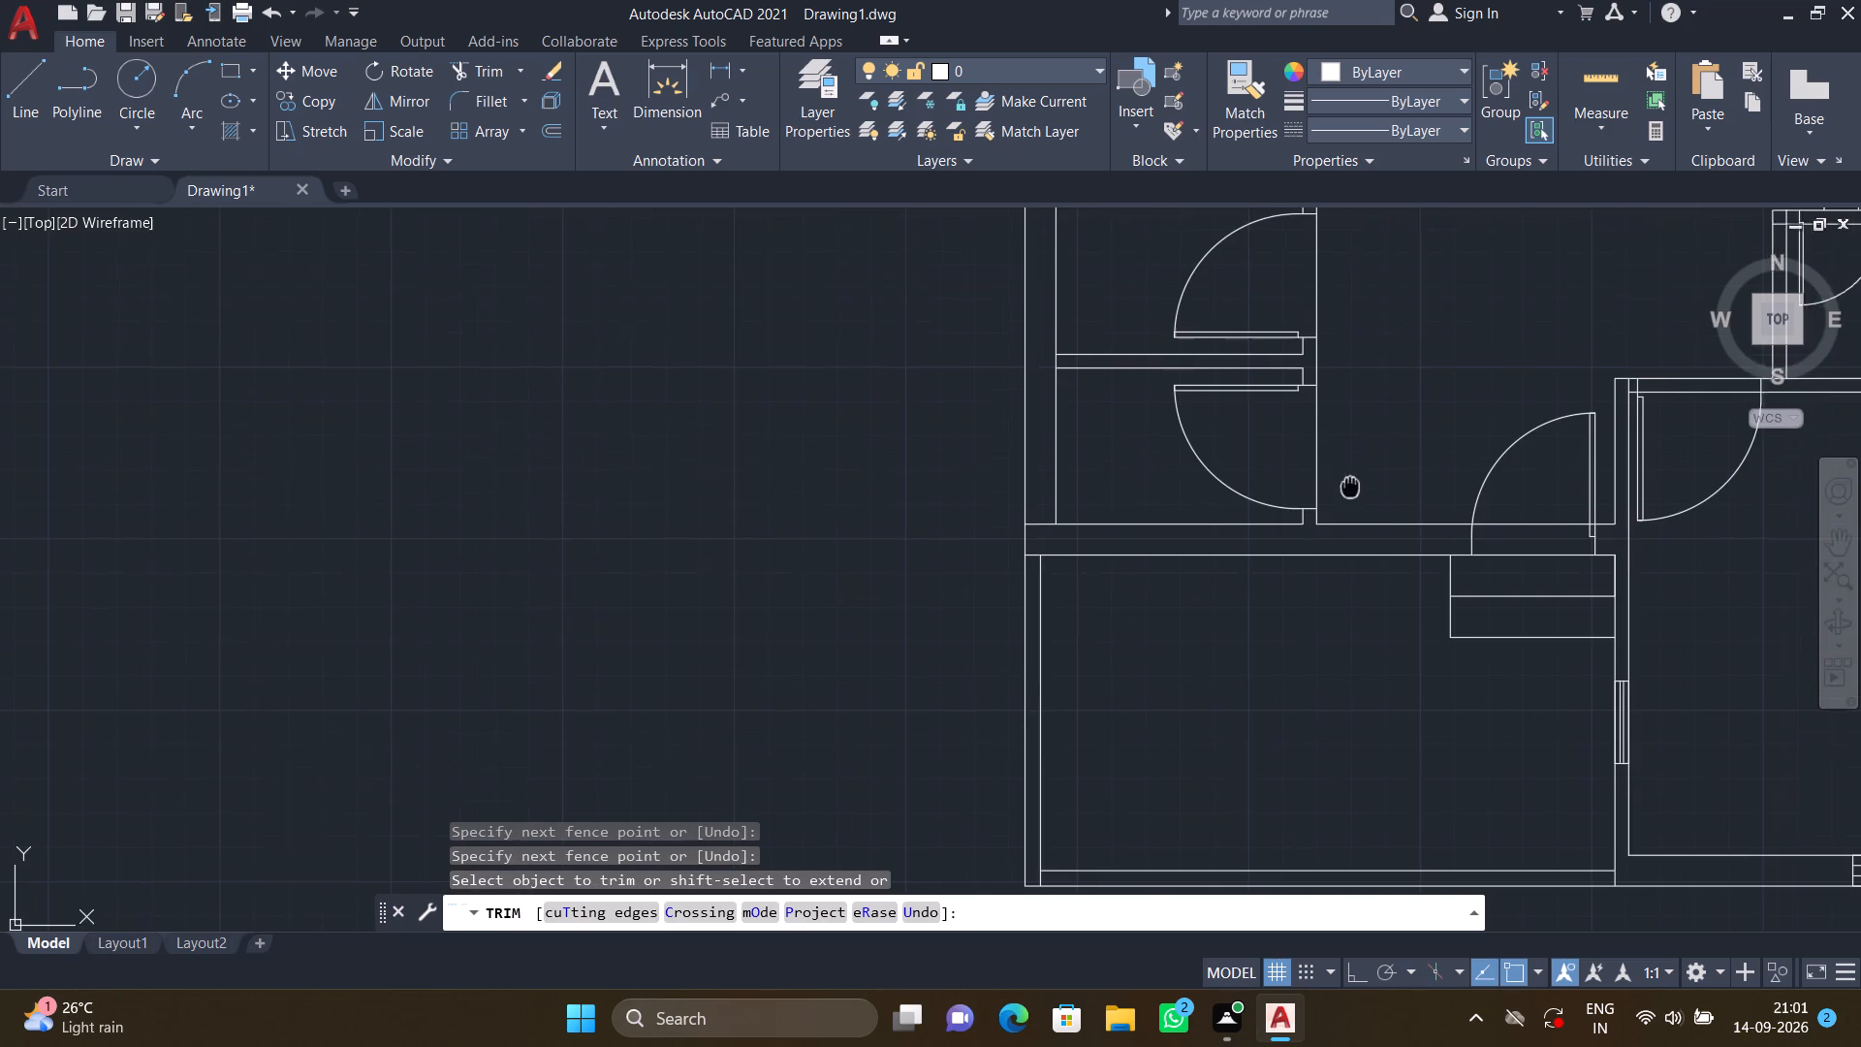
middle_drag(1348, 492, 1326, 540)
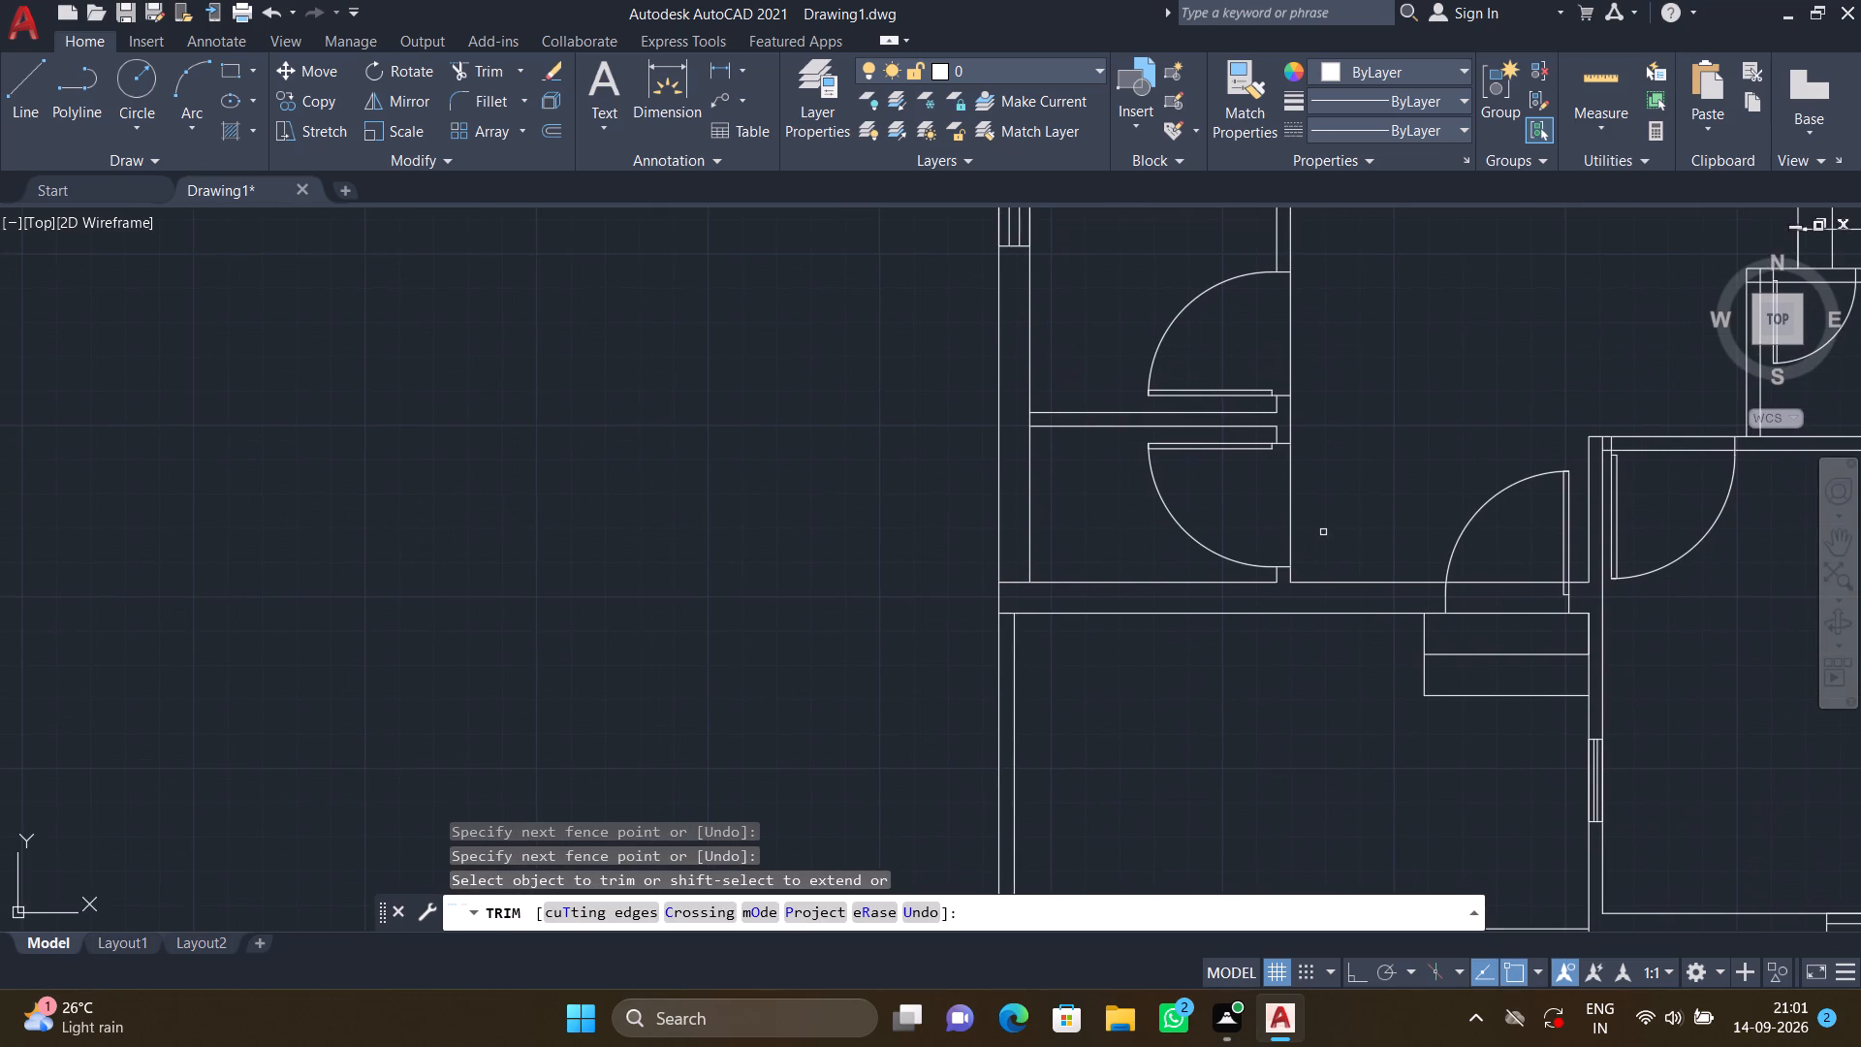
scroll(1323, 524, down, 2)
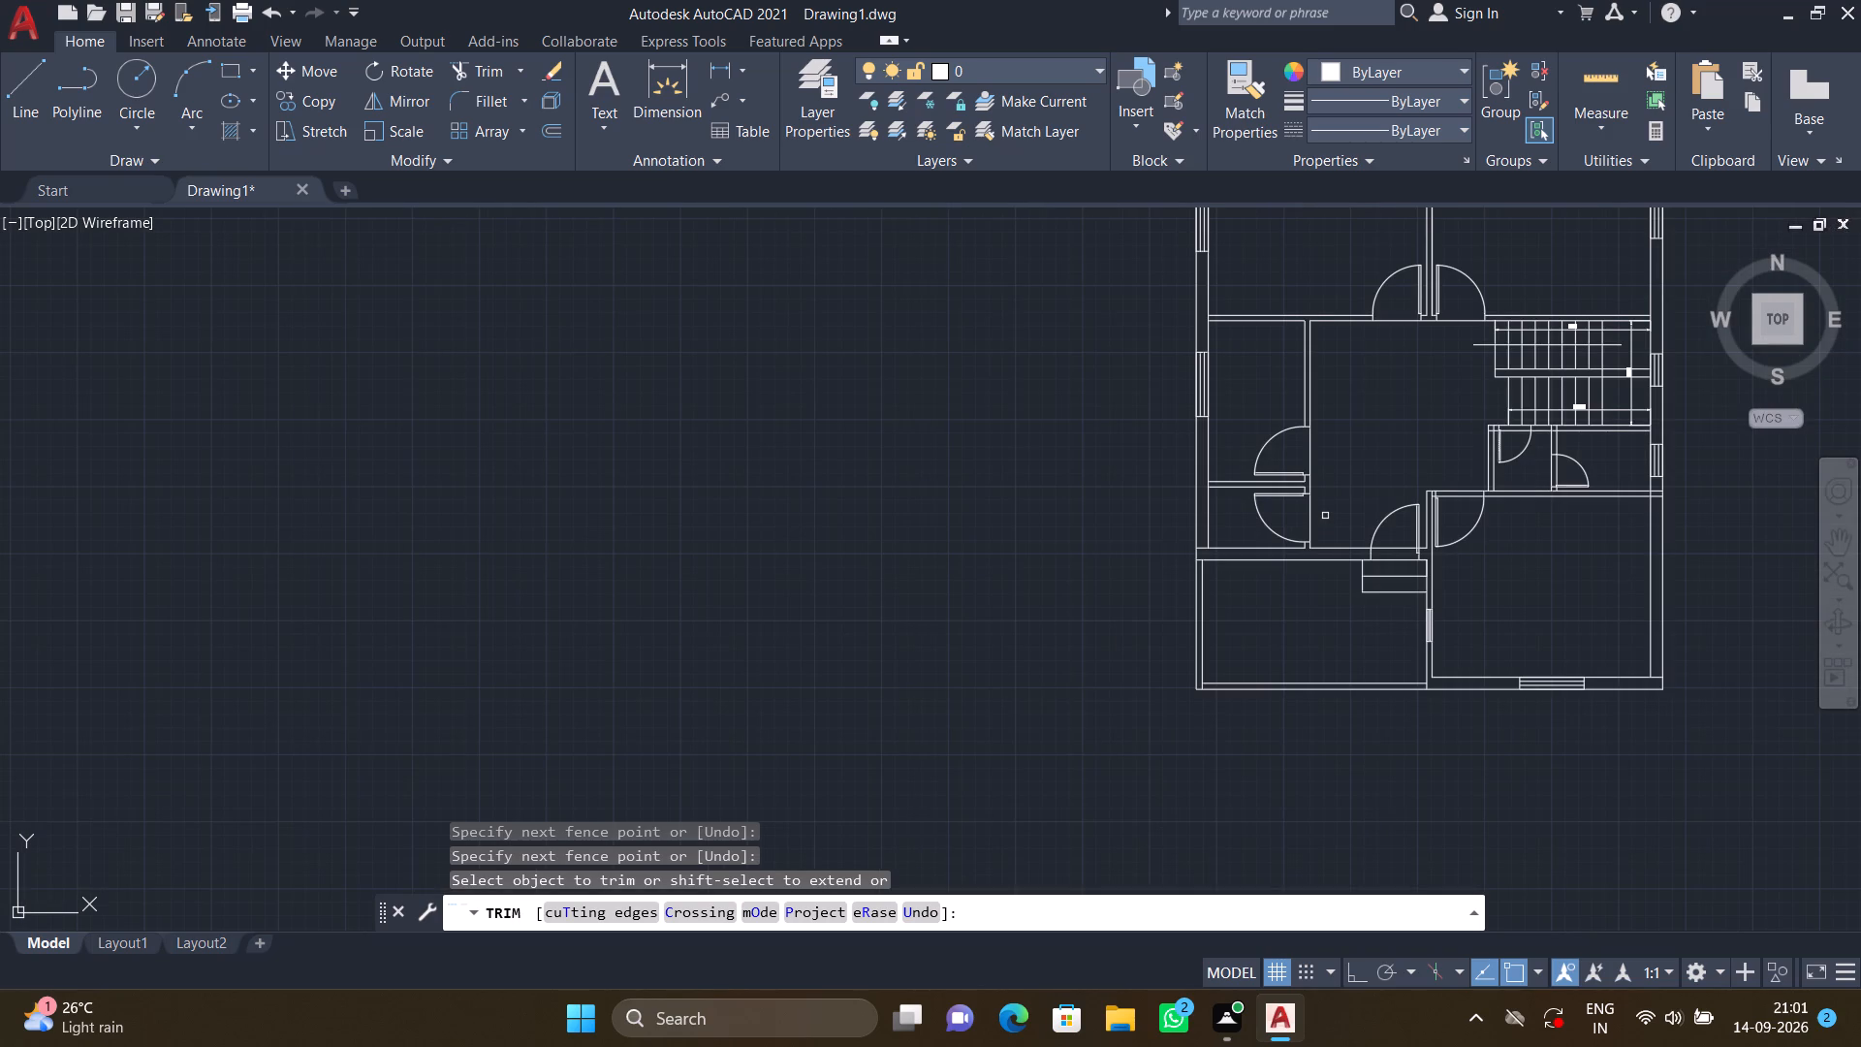
middle_drag(1323, 516, 1257, 537)
scroll(1259, 527, up, 3)
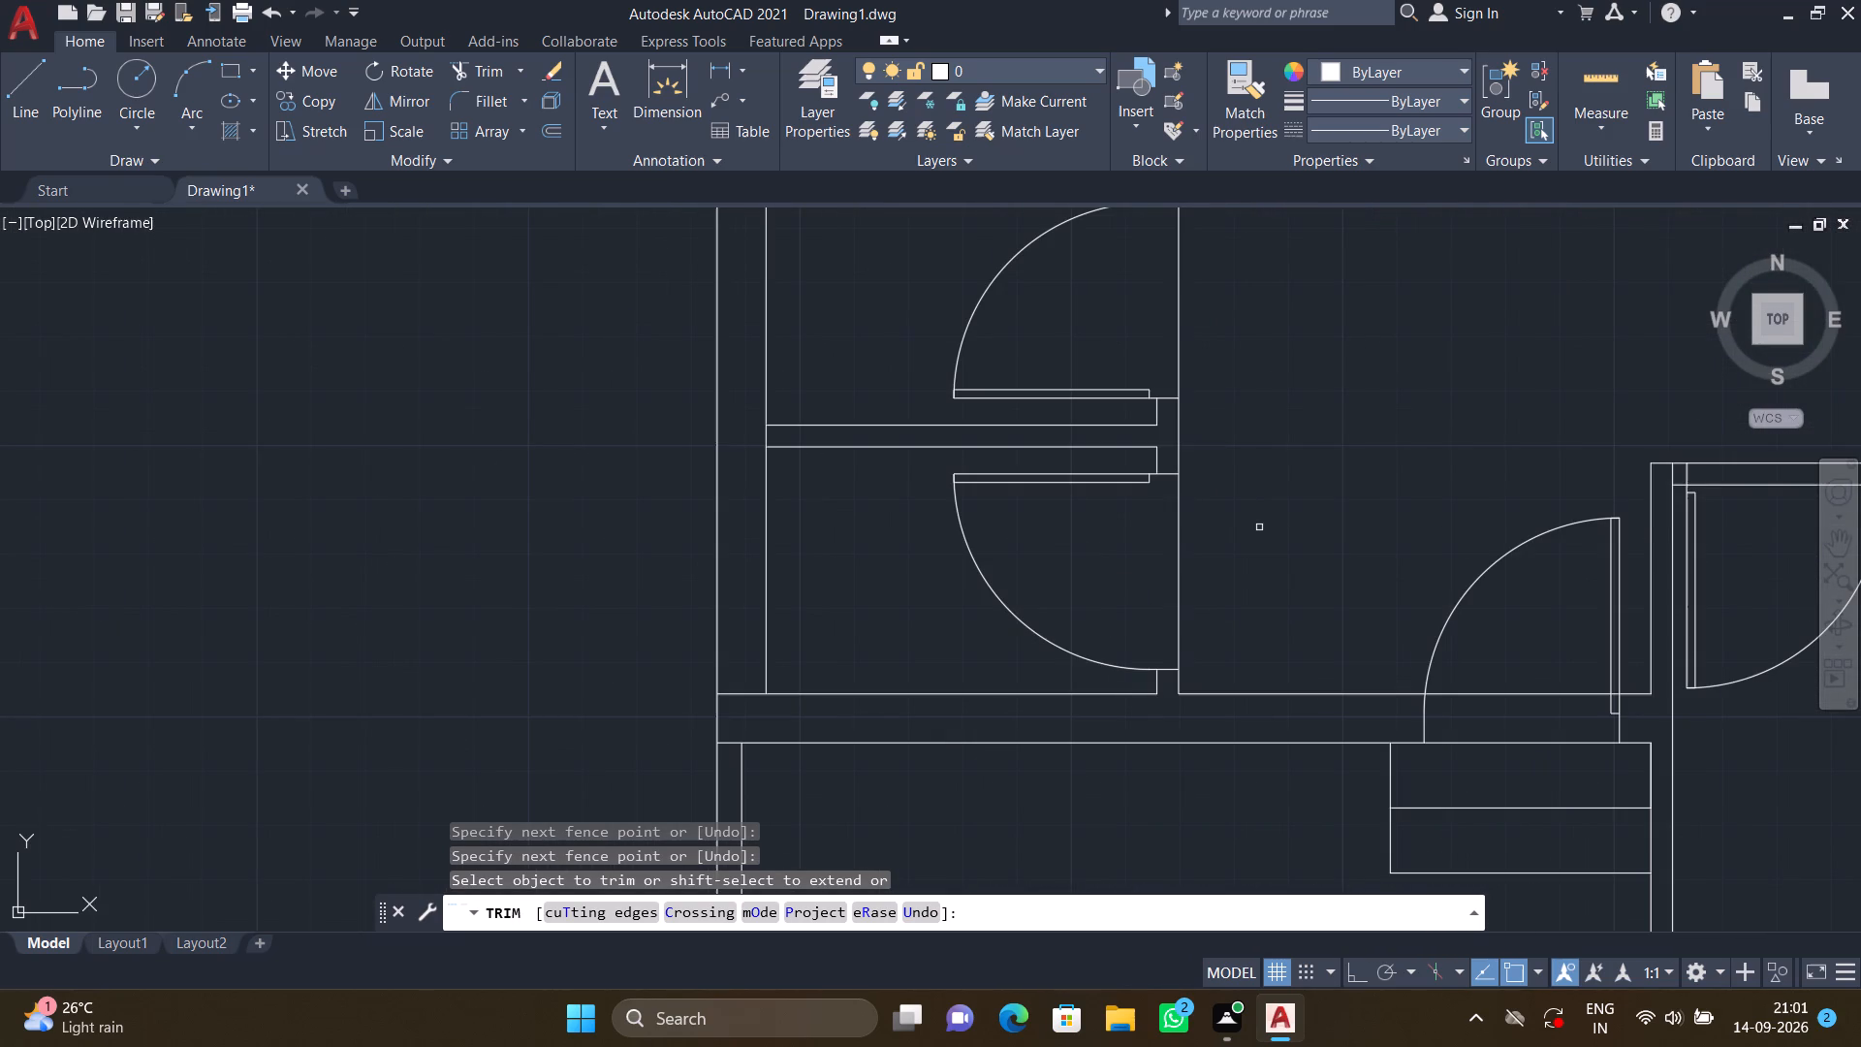
scroll(1259, 527, down, 2)
middle_drag(1258, 527, 1146, 594)
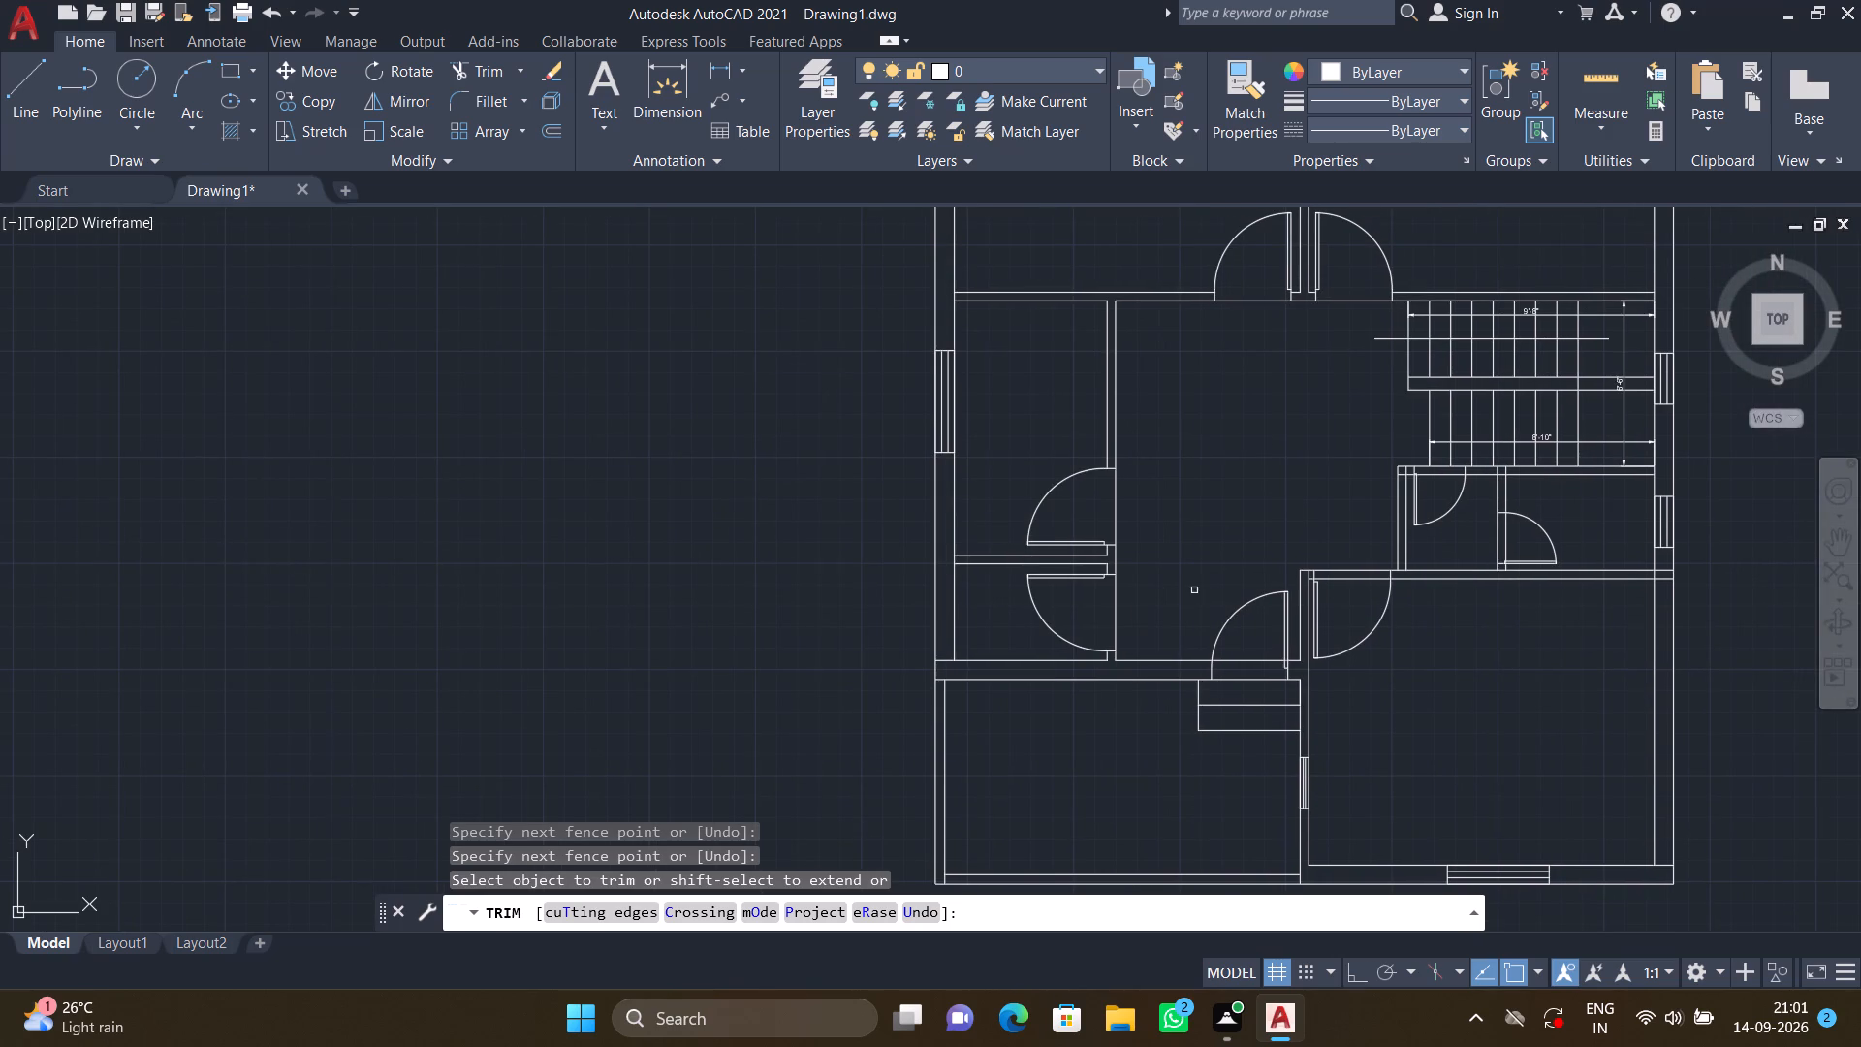
scroll(1255, 666, up, 2)
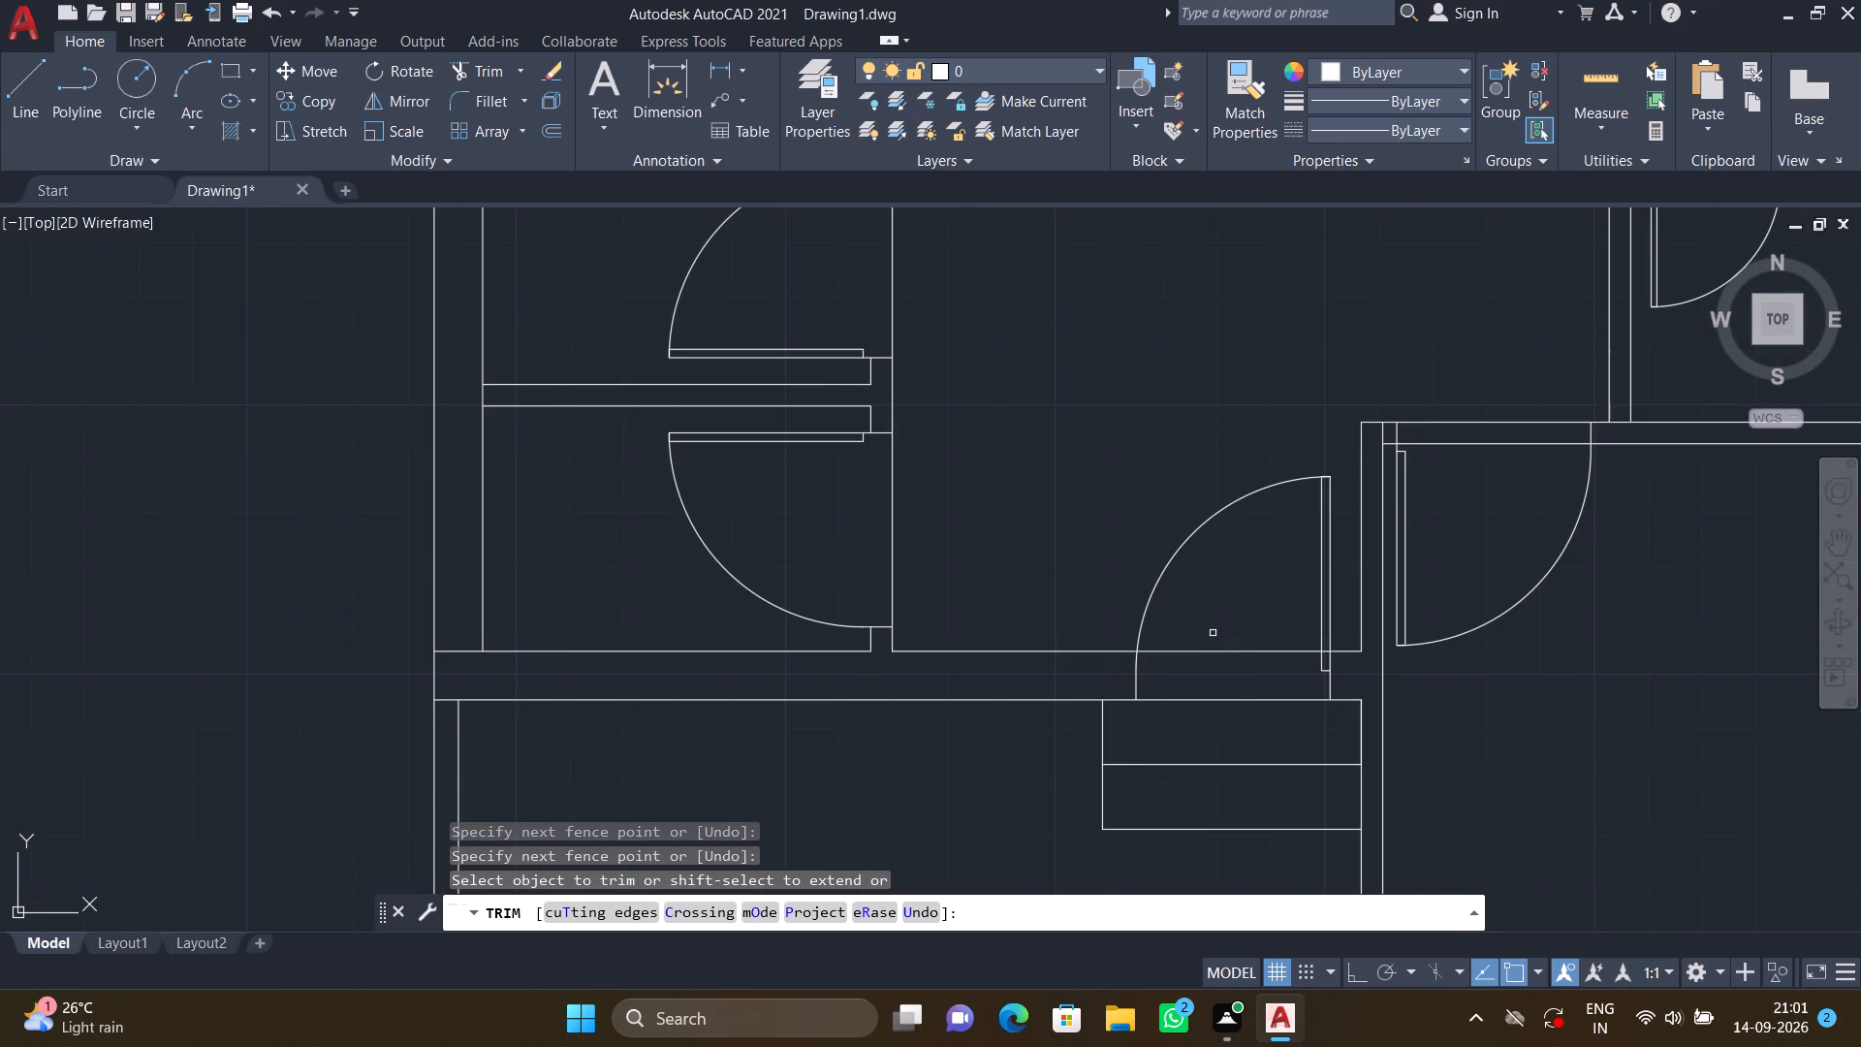
click(1213, 633)
click(1228, 662)
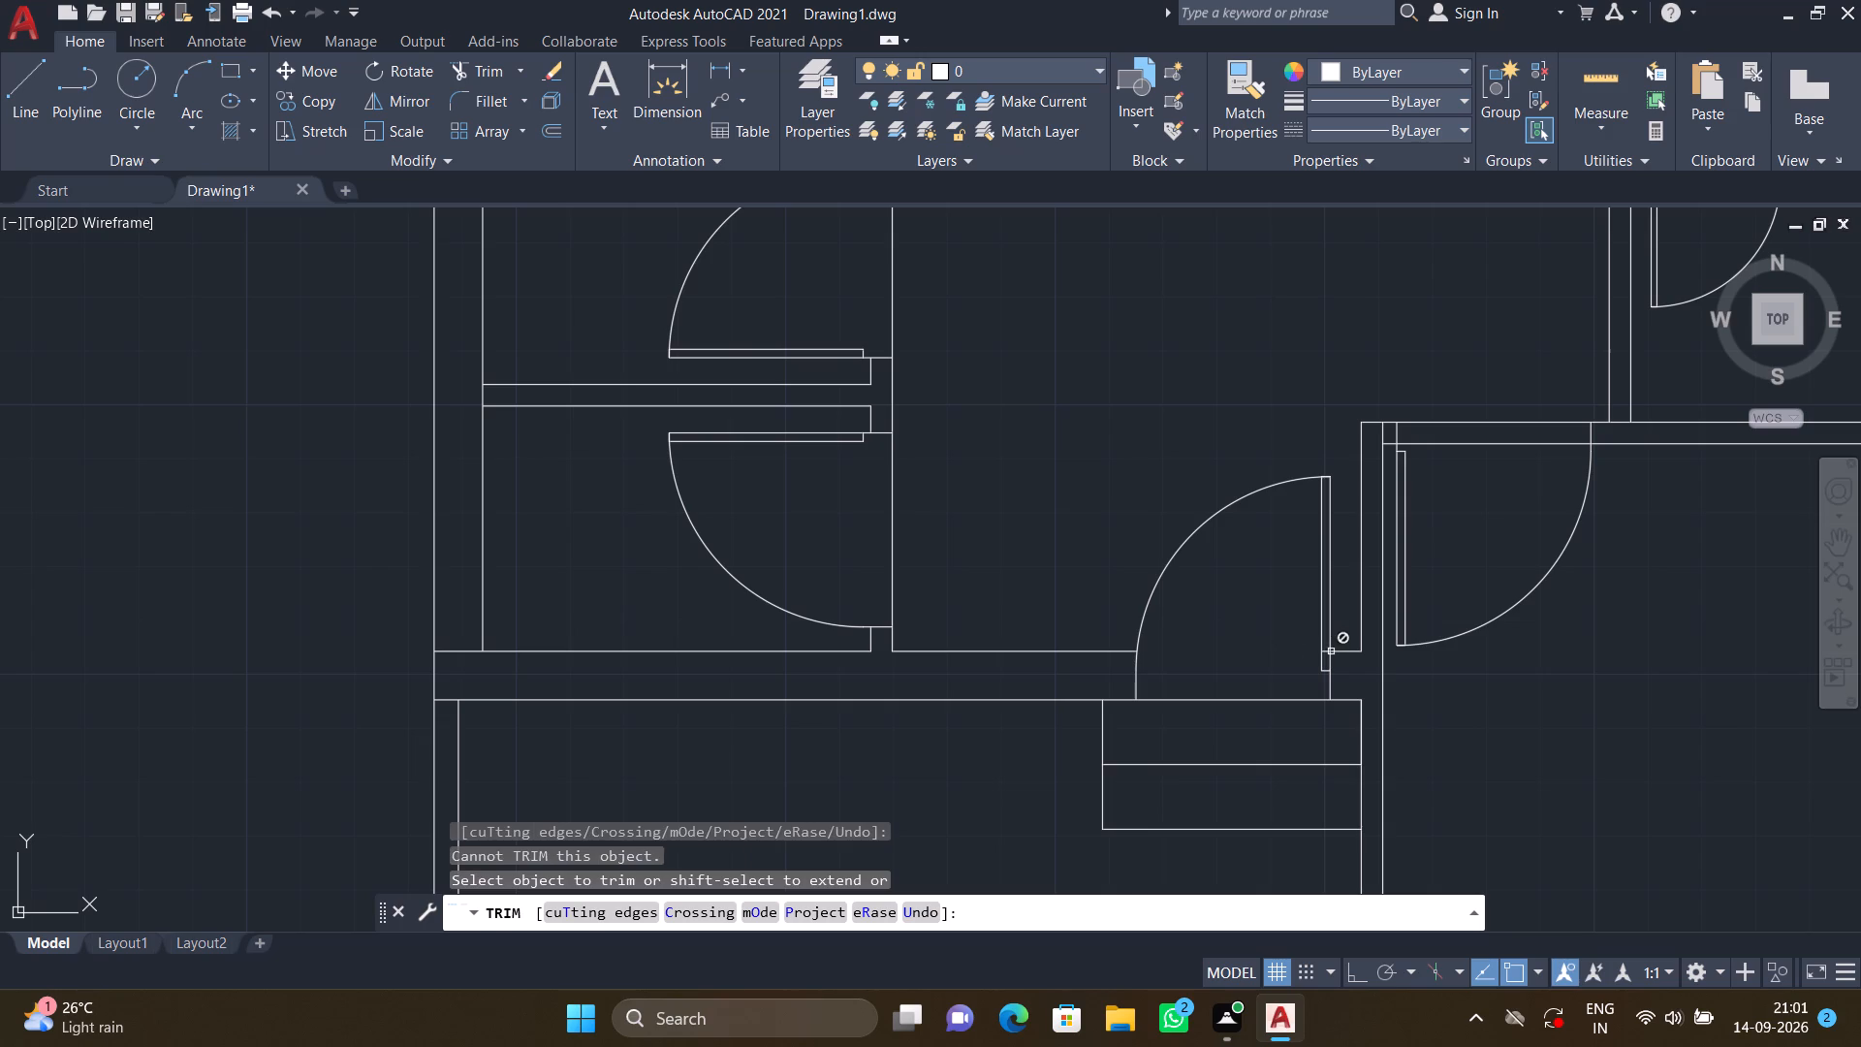
scroll(1333, 650, up, 3)
click(1280, 647)
click(1294, 686)
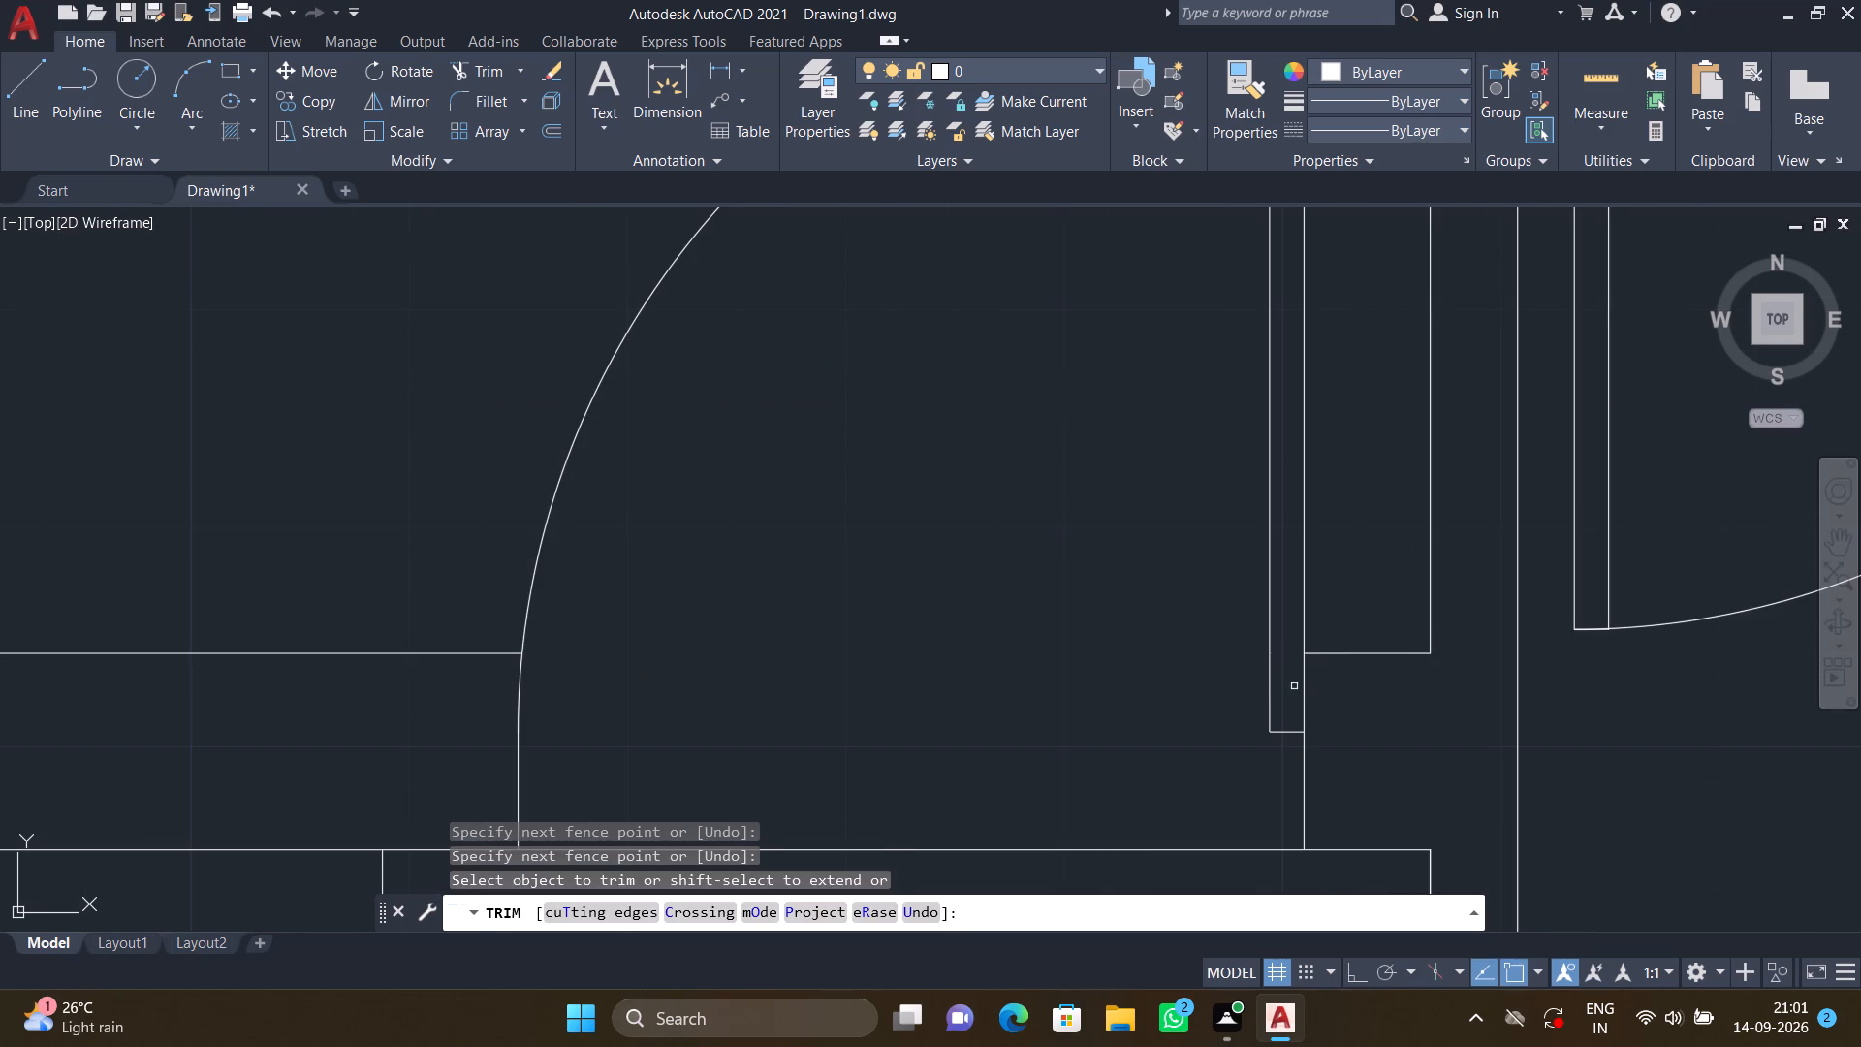
Trim the stub of the southeastern room's west wall inner line that runs through the room's north wall at the corner.
scroll(1187, 653, down, 4)
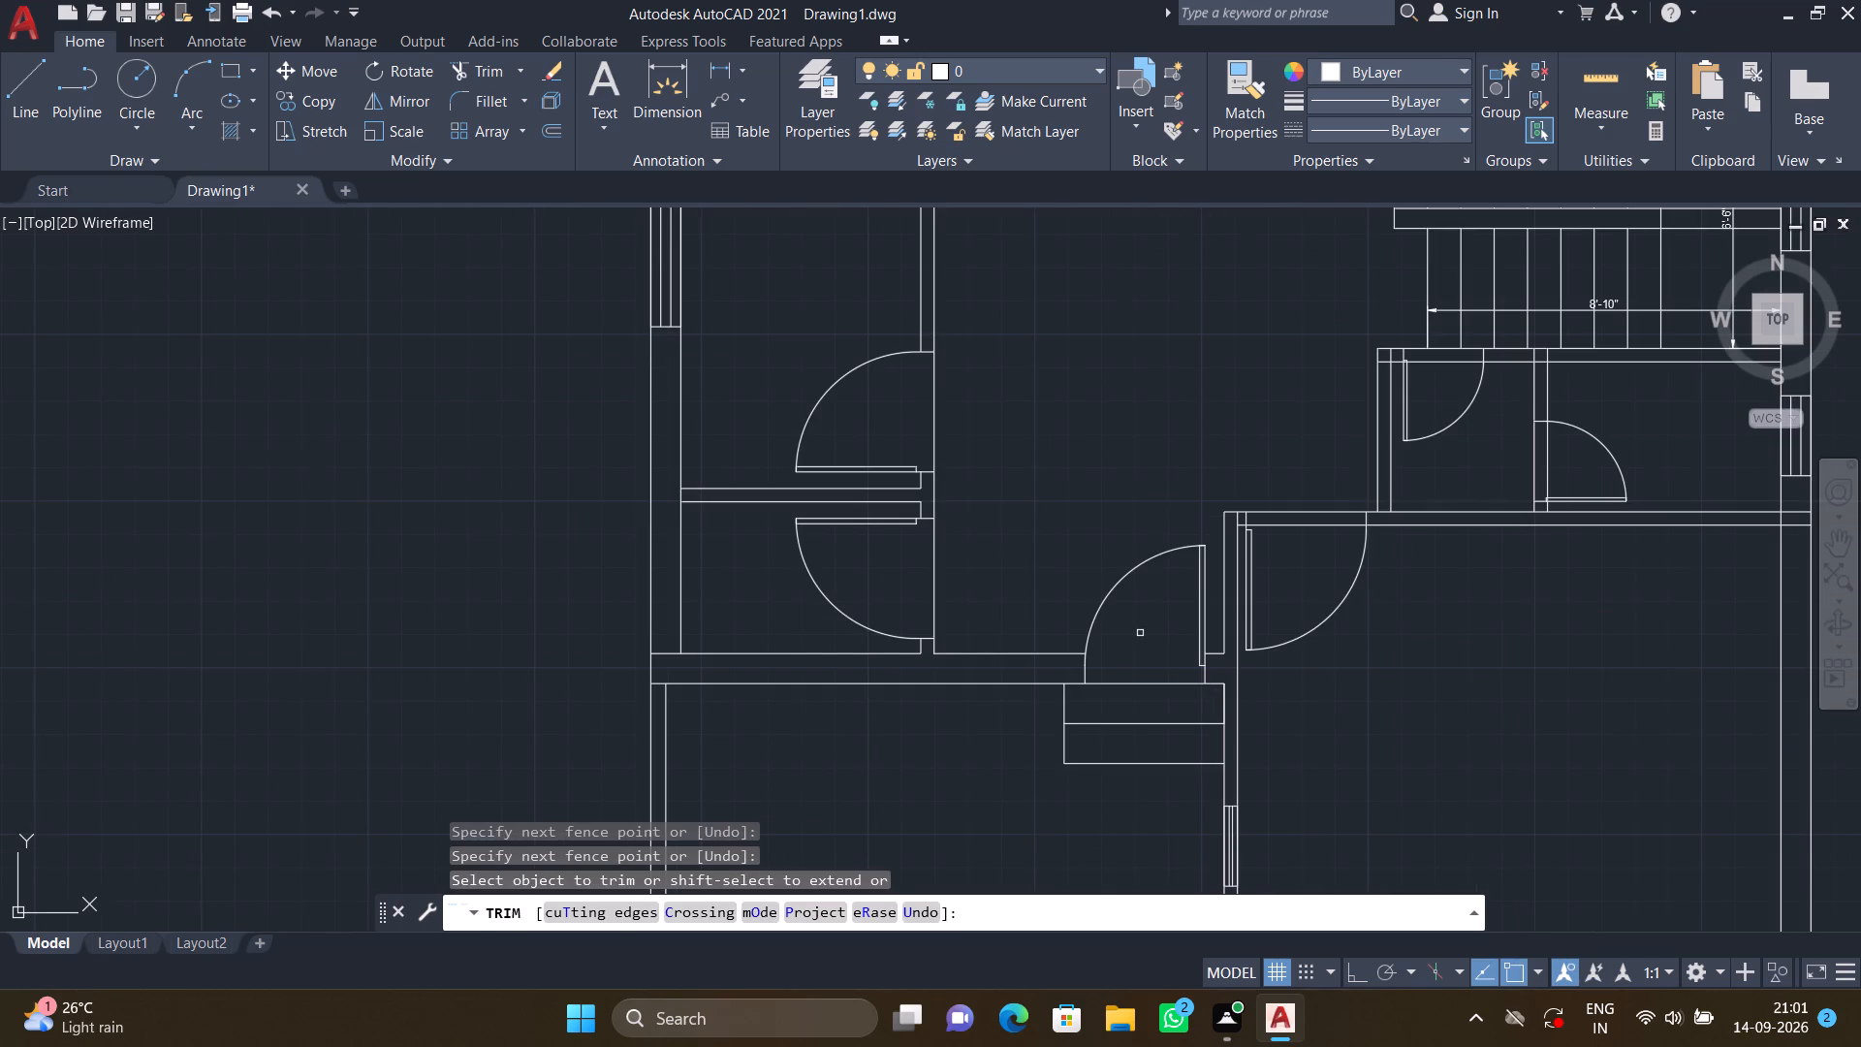
scroll(1140, 633, down, 1)
middle_drag(1142, 634, 1059, 625)
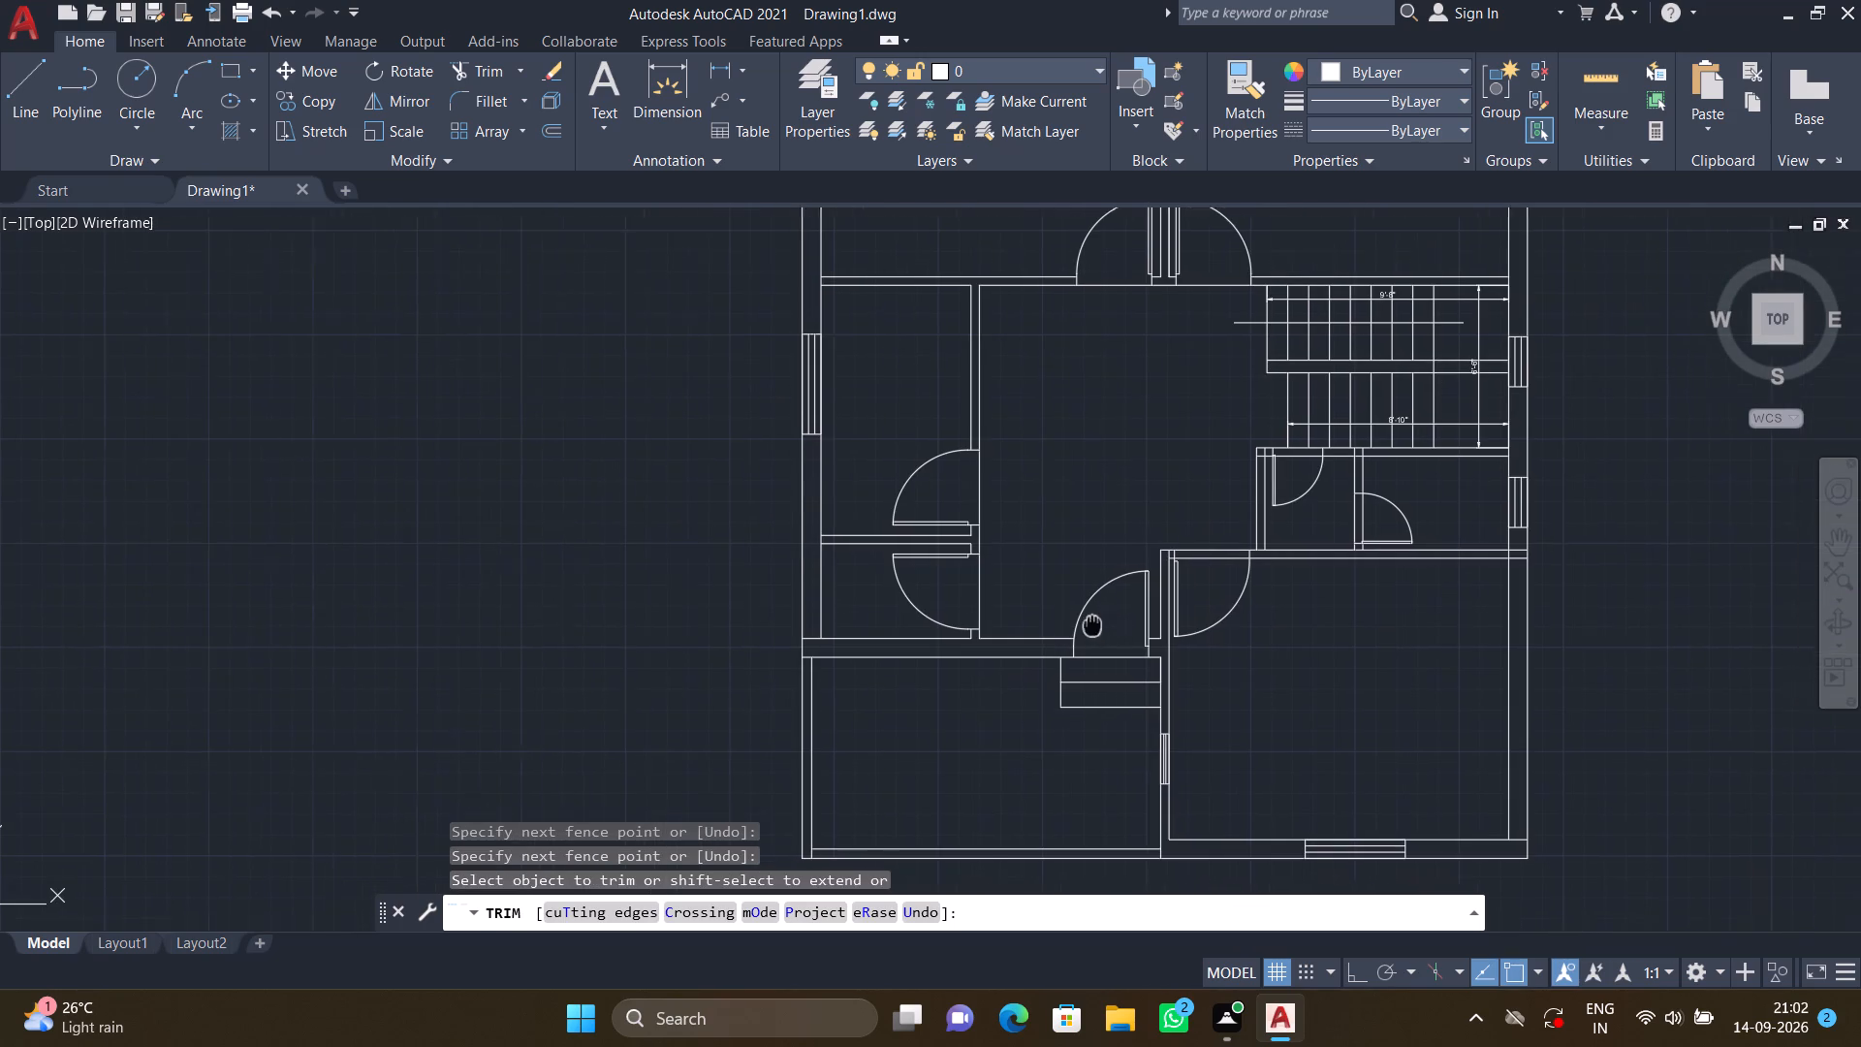
middle_drag(1059, 625, 957, 625)
scroll(1025, 566, up, 4)
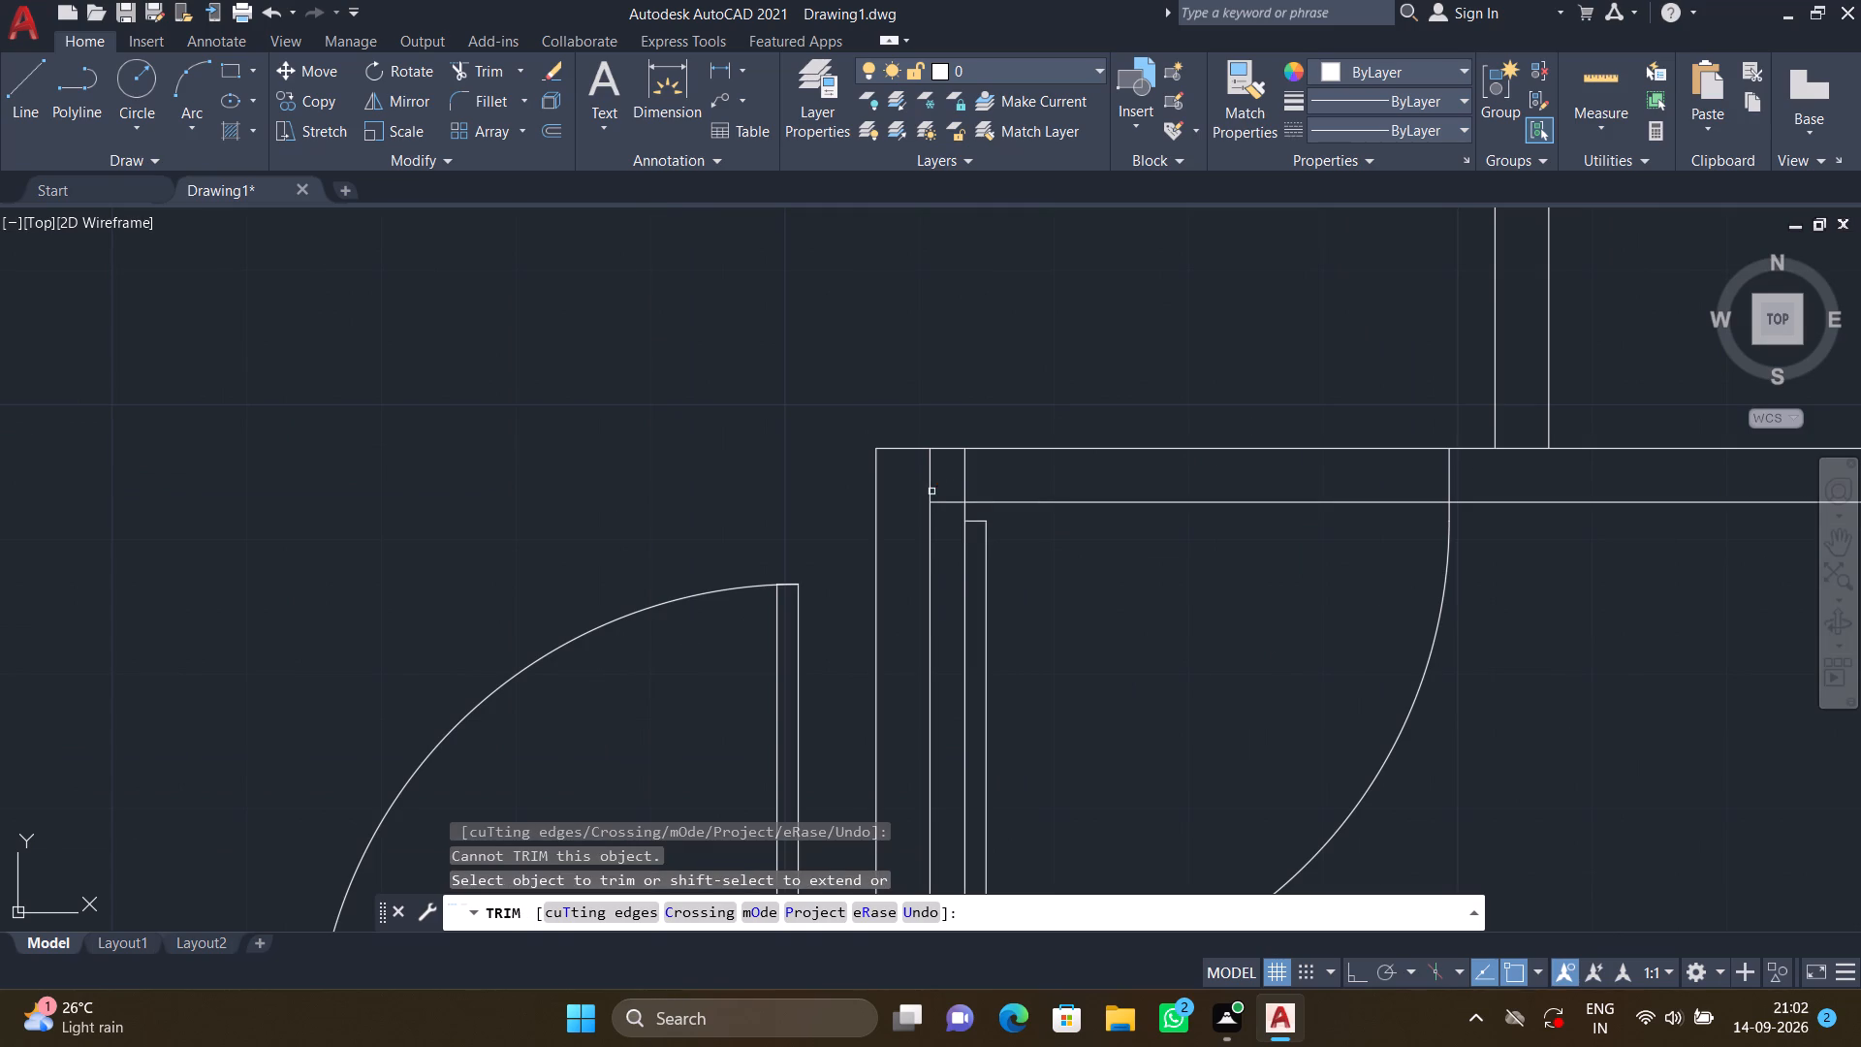
click(921, 483)
click(958, 481)
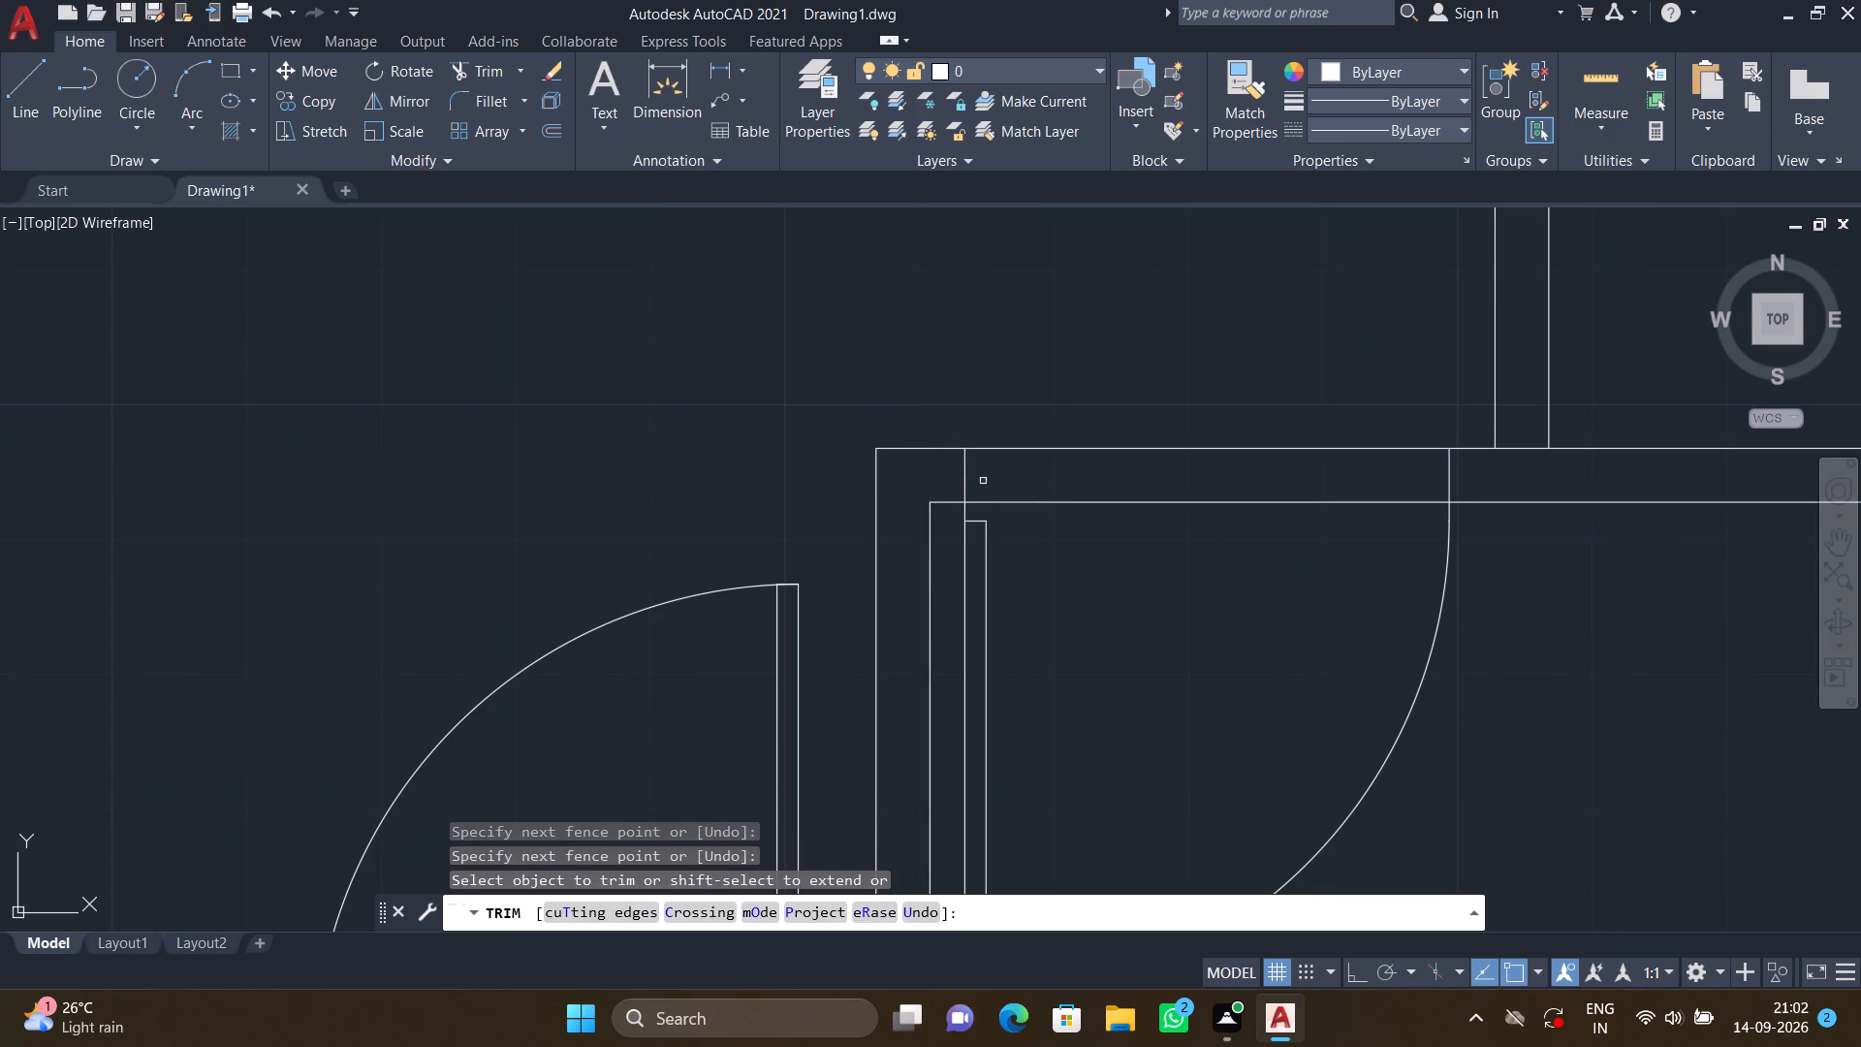
Trim the south face line of the southeastern room's north wall across its door opening.
click(1189, 482)
click(1188, 535)
Trim the wall line between the two lines of the small room's west partition, where it meets the southeastern room's north wall.
scroll(1197, 535, down, 2)
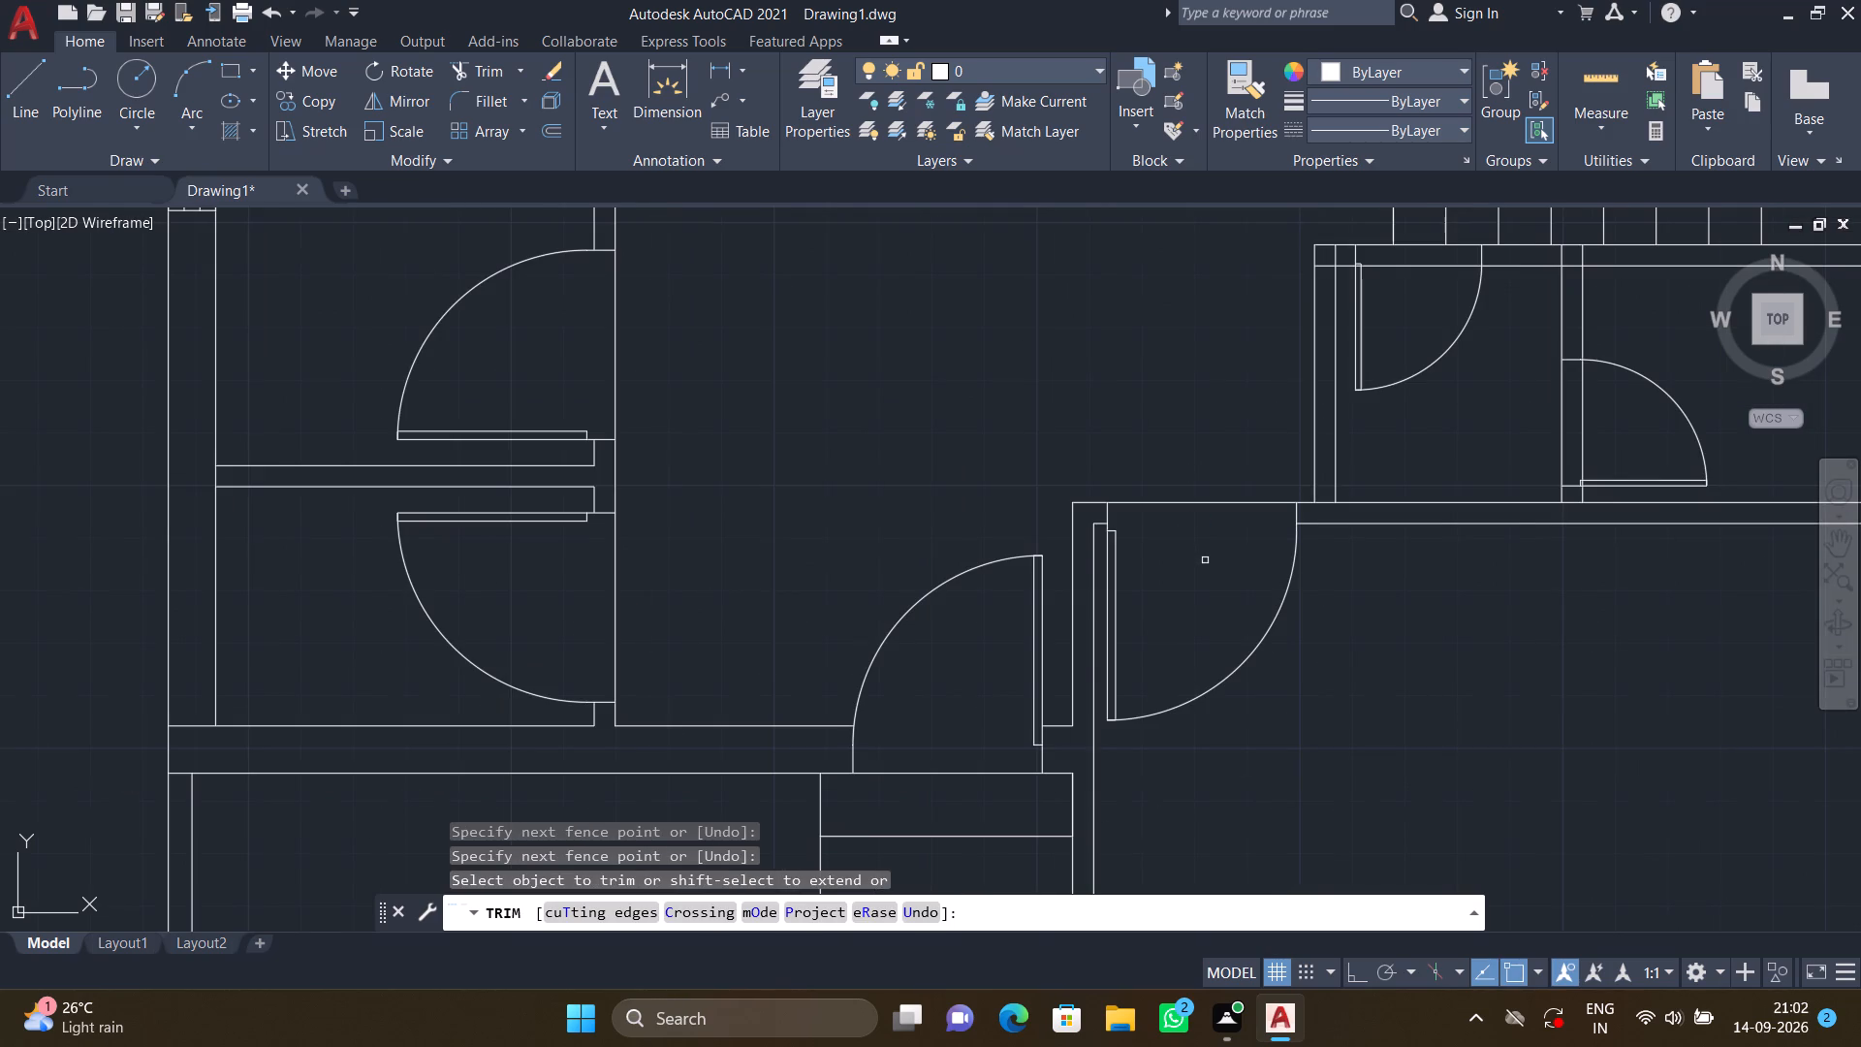
scroll(1205, 561, down, 1)
scroll(1398, 619, down, 1)
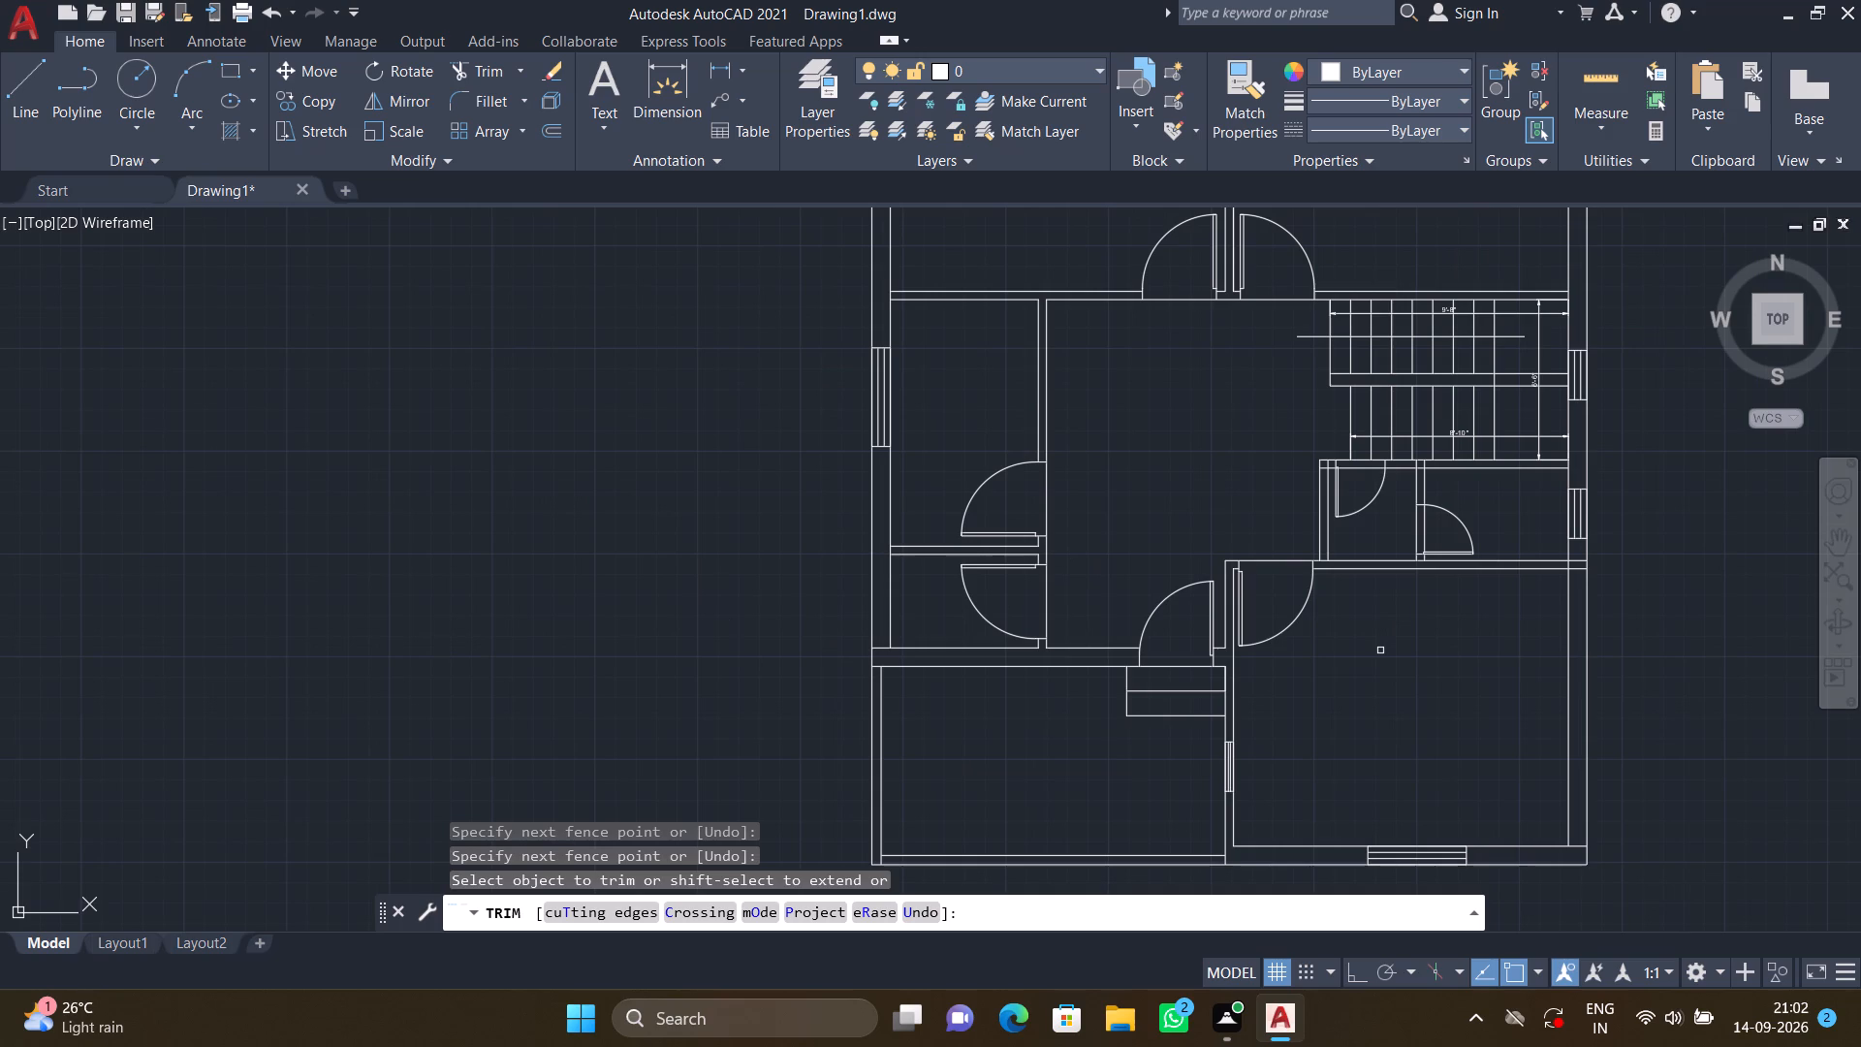
middle_drag(1380, 650, 1325, 660)
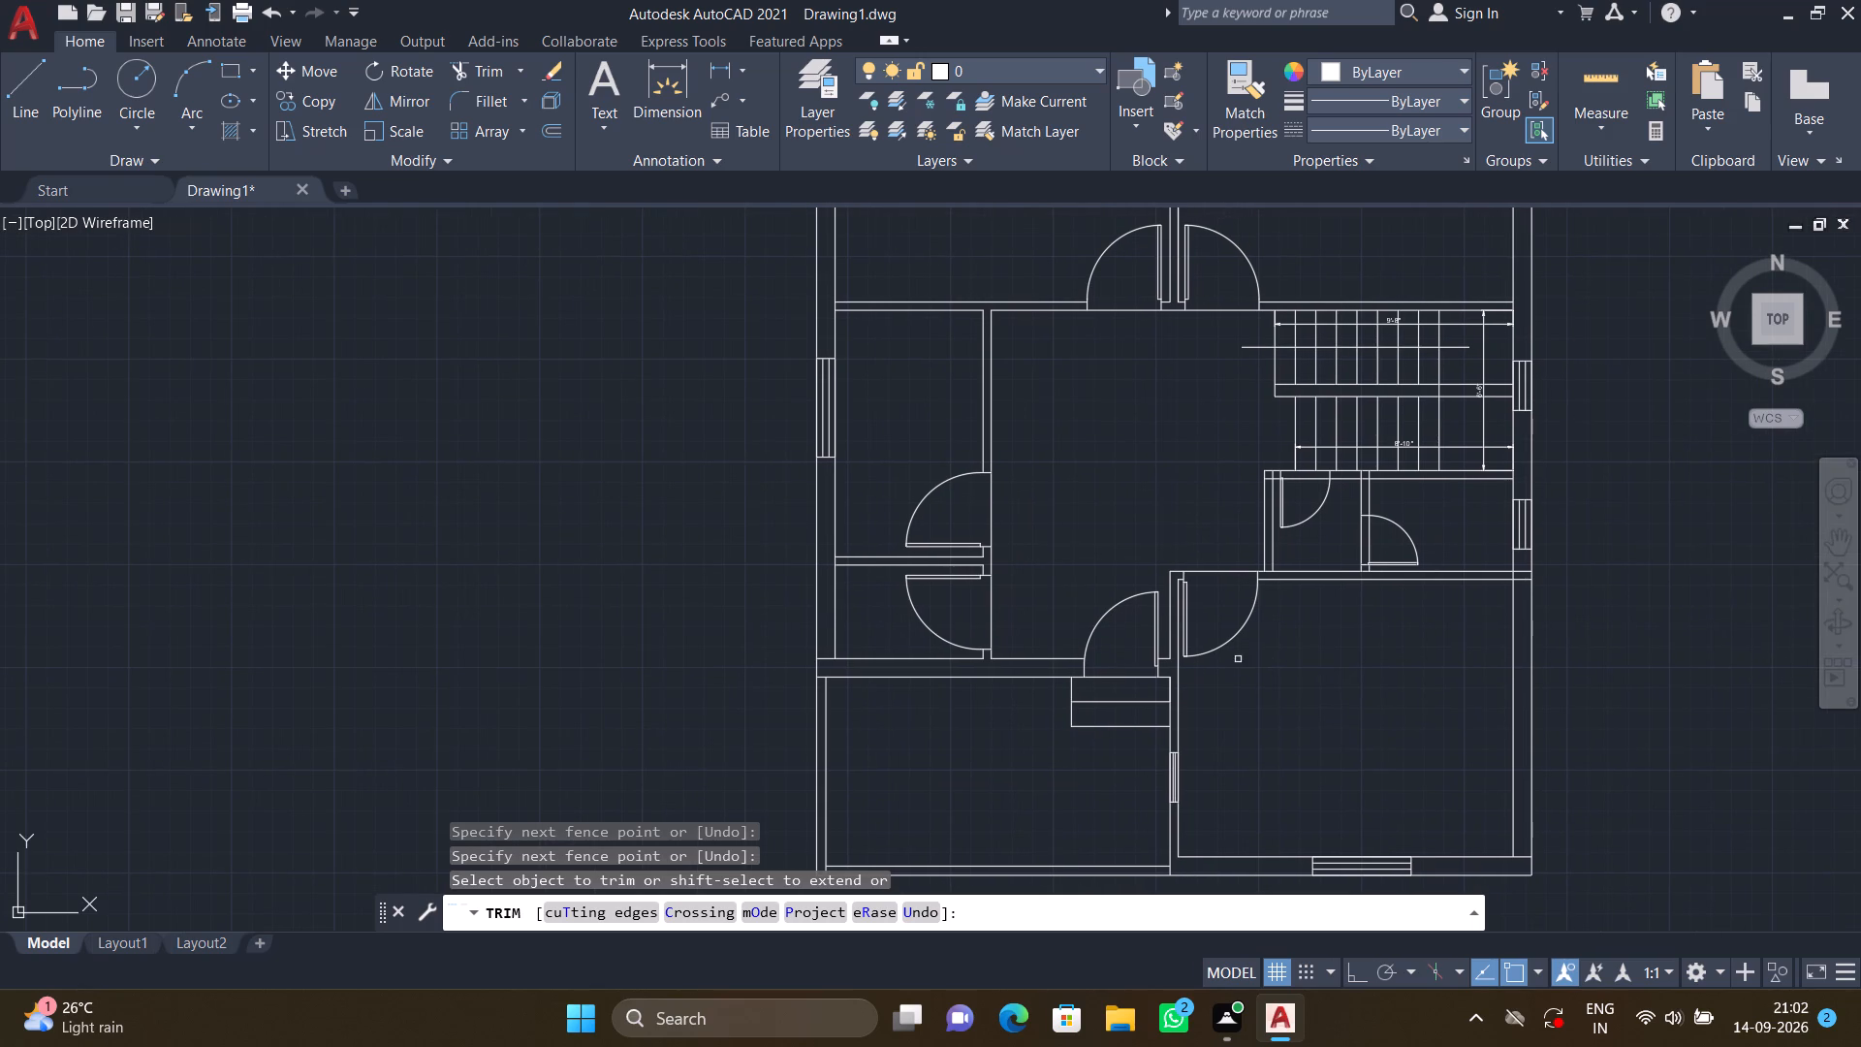
middle_drag(1270, 669, 1130, 667)
middle_click(1130, 667)
scroll(1198, 549, up, 2)
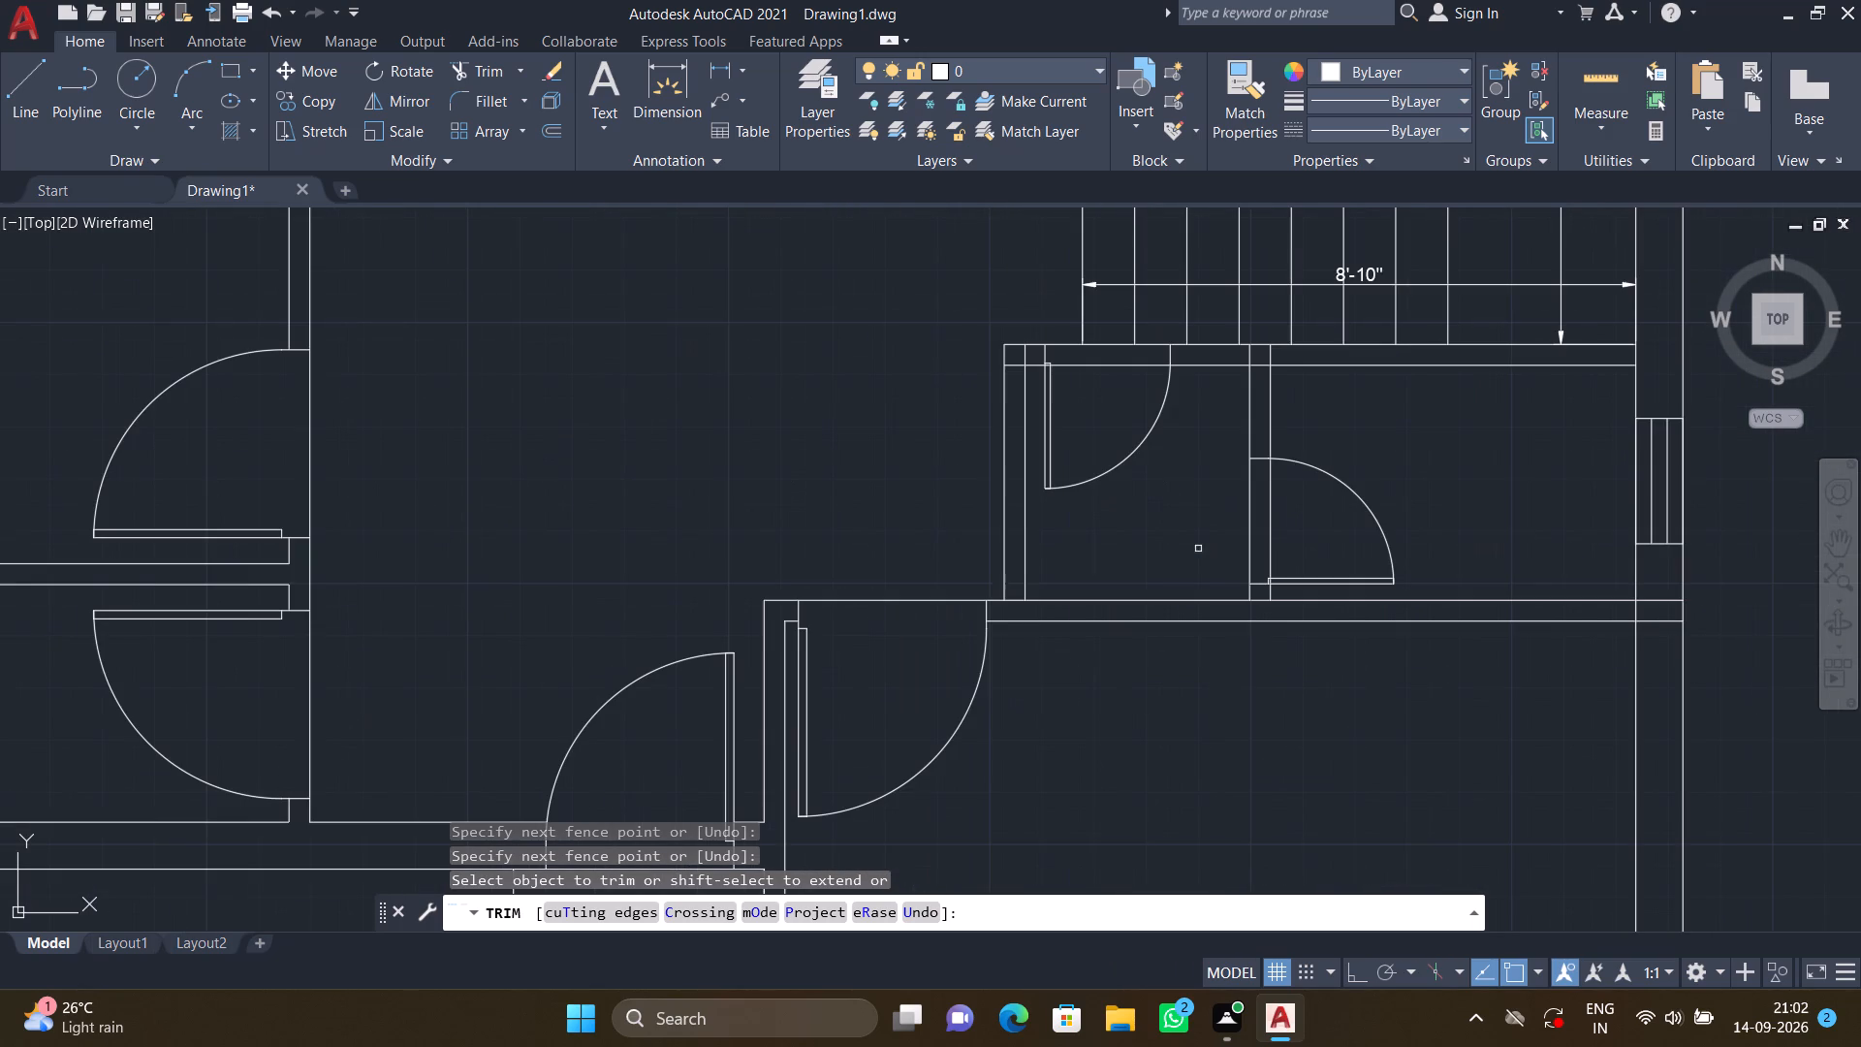
scroll(1033, 582, up, 2)
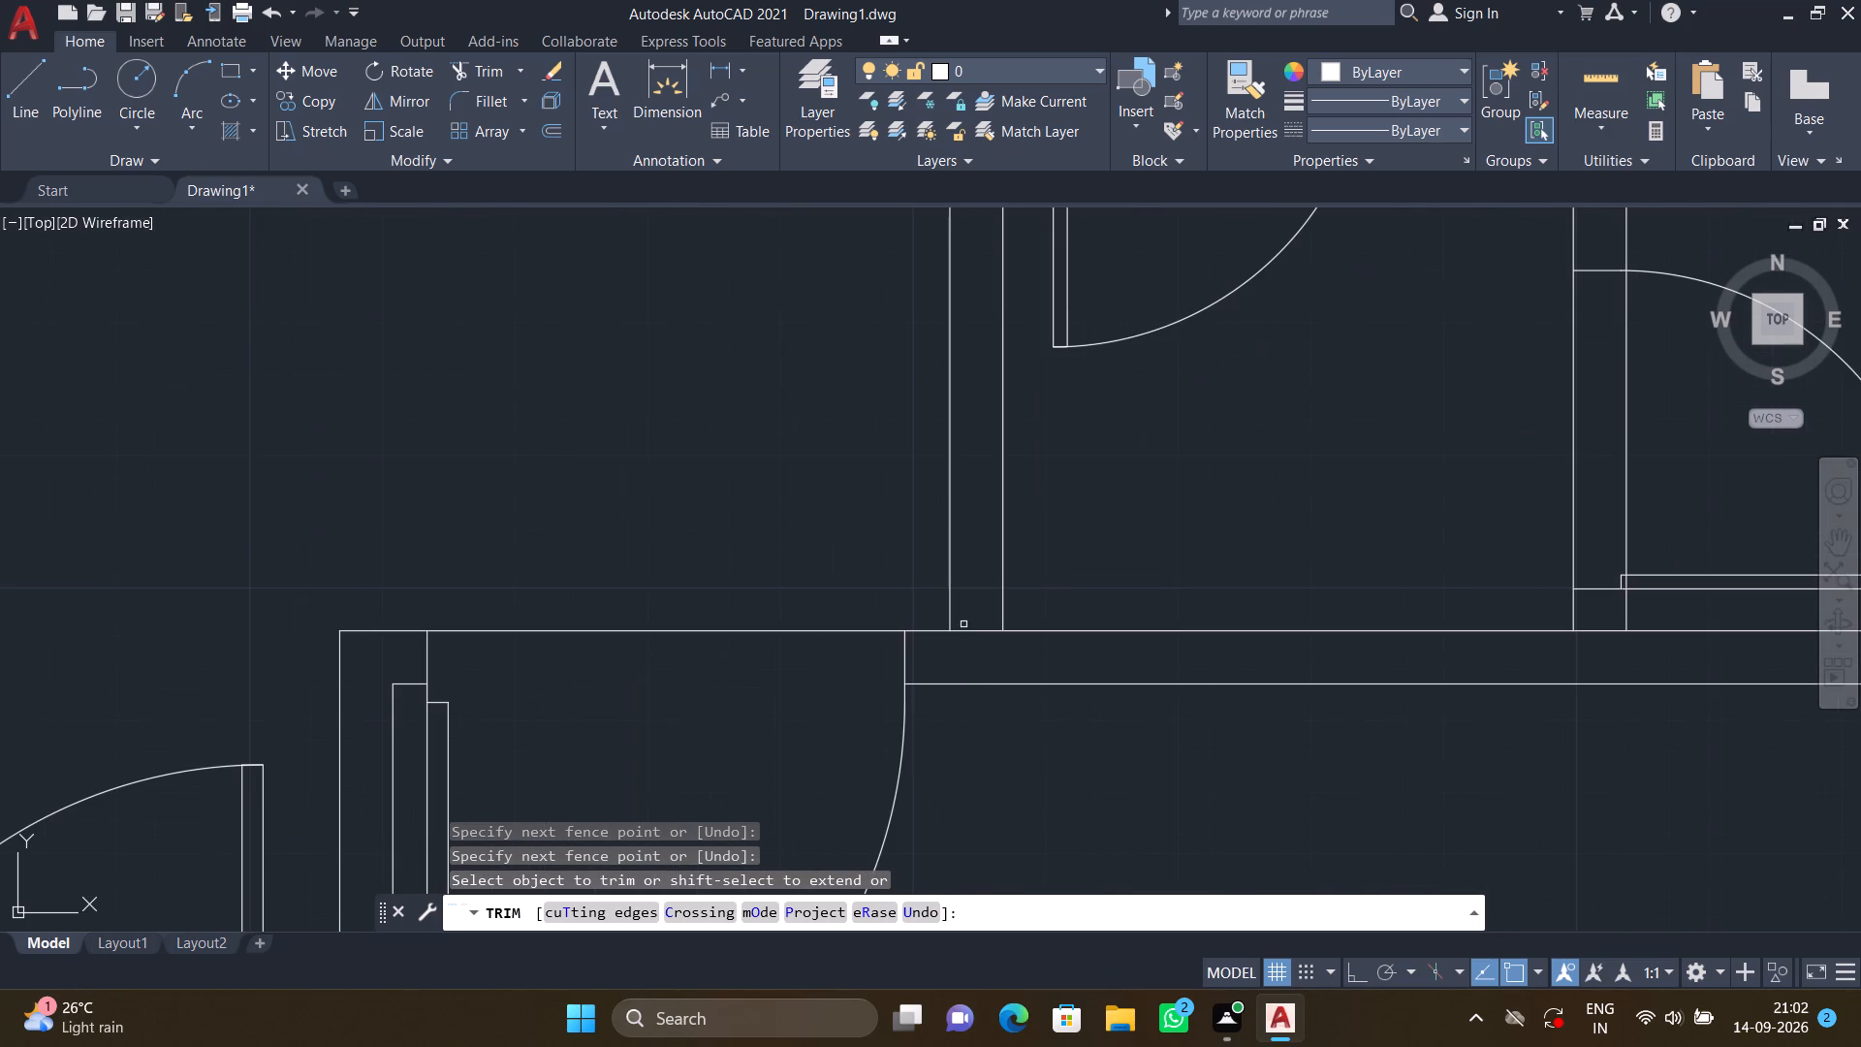
click(966, 619)
click(968, 643)
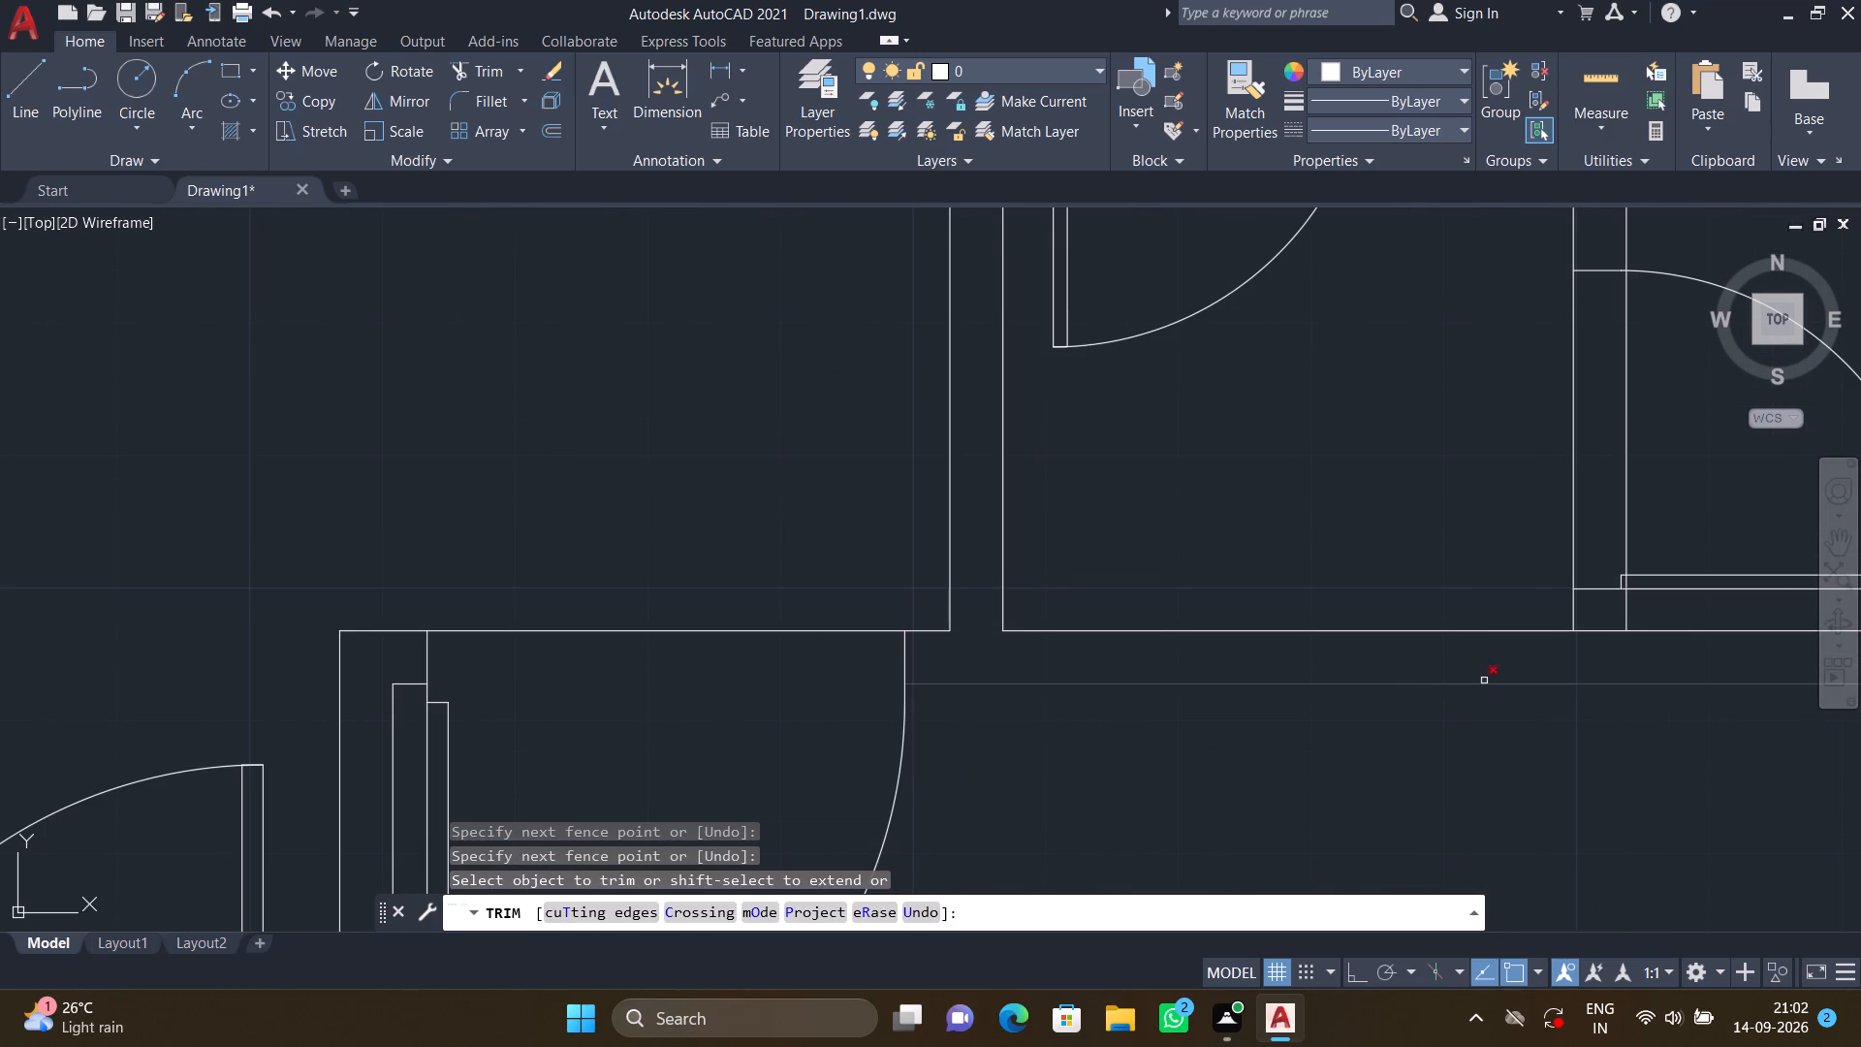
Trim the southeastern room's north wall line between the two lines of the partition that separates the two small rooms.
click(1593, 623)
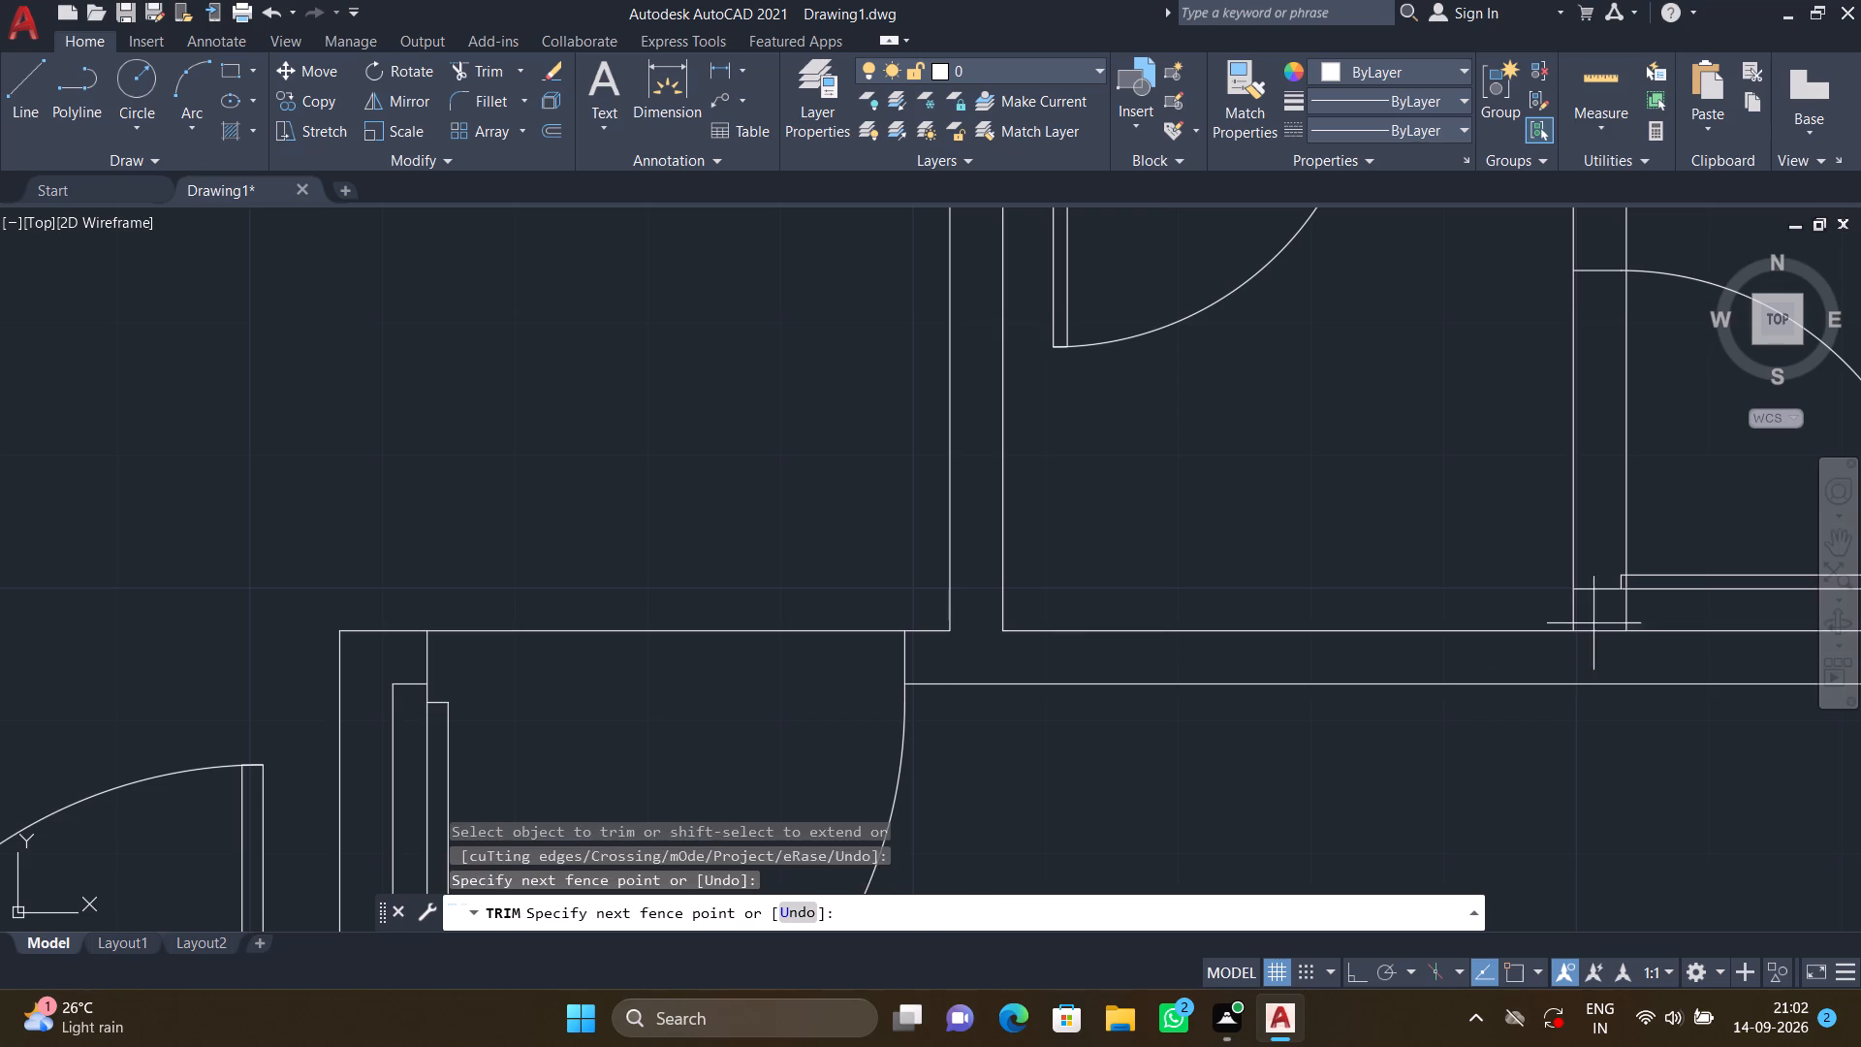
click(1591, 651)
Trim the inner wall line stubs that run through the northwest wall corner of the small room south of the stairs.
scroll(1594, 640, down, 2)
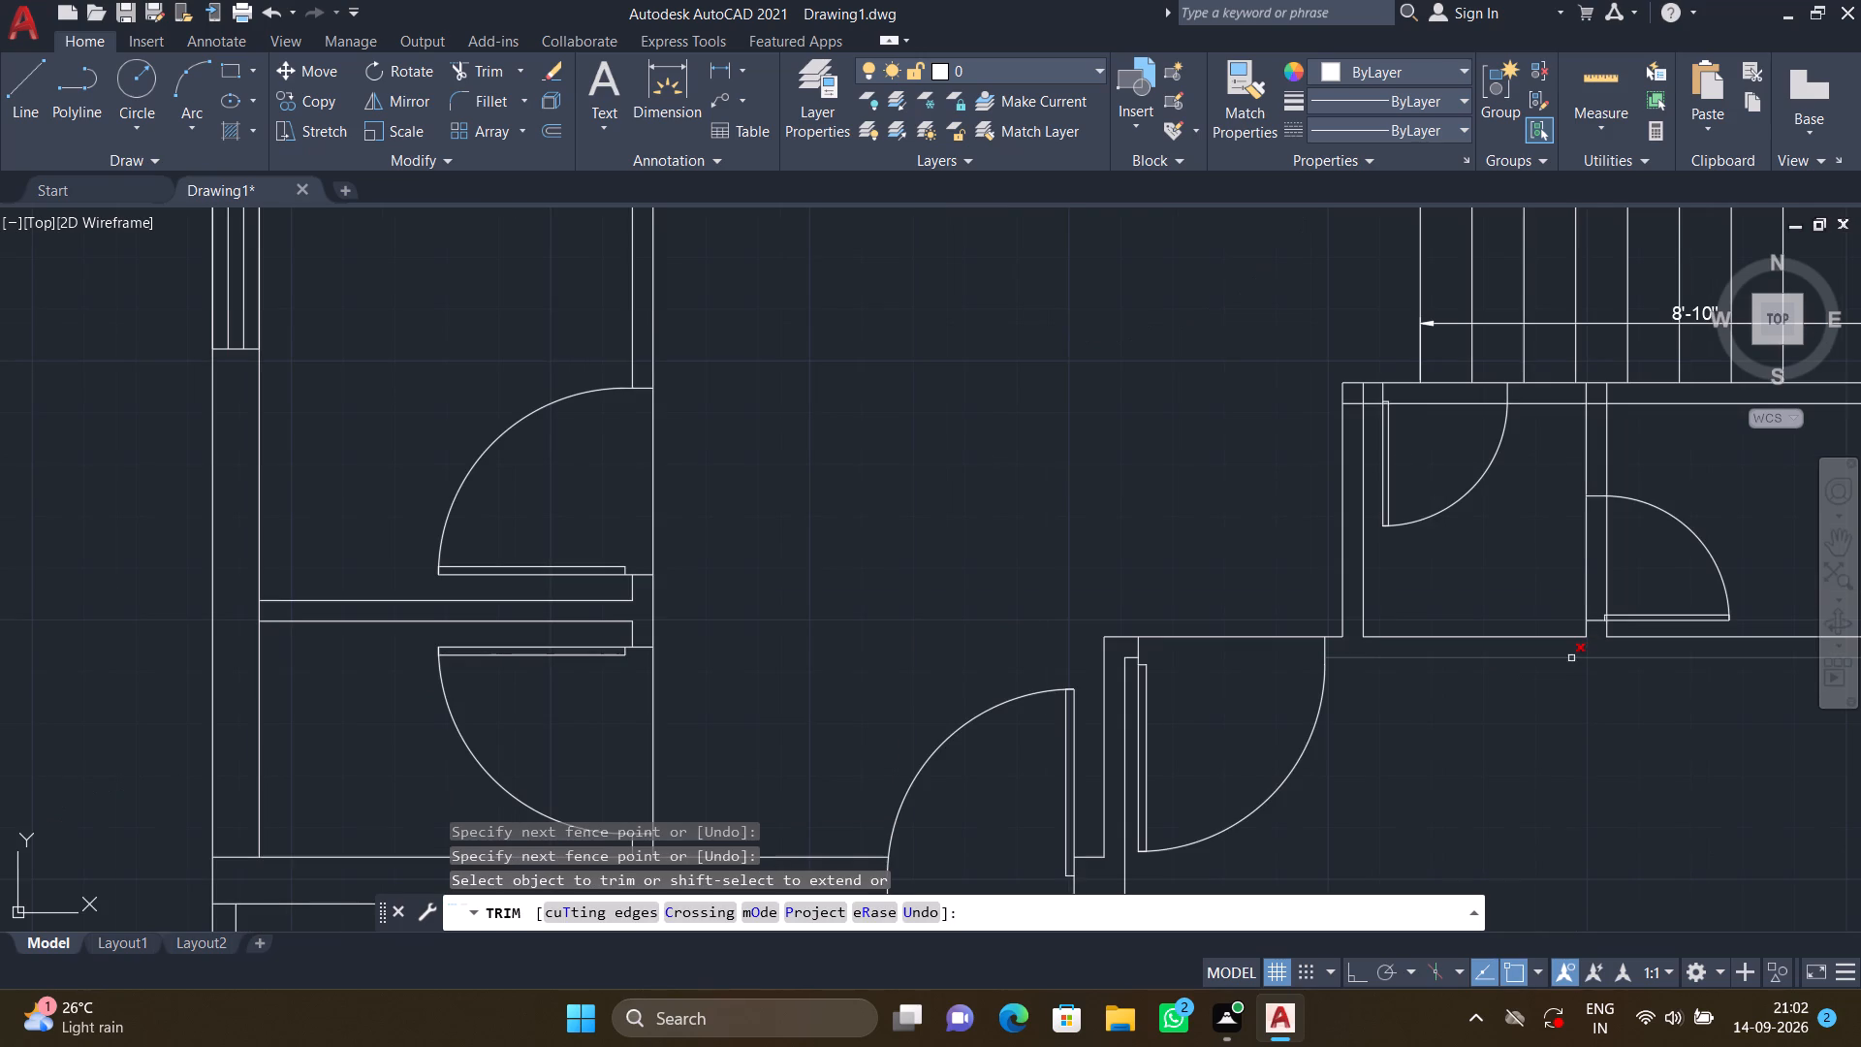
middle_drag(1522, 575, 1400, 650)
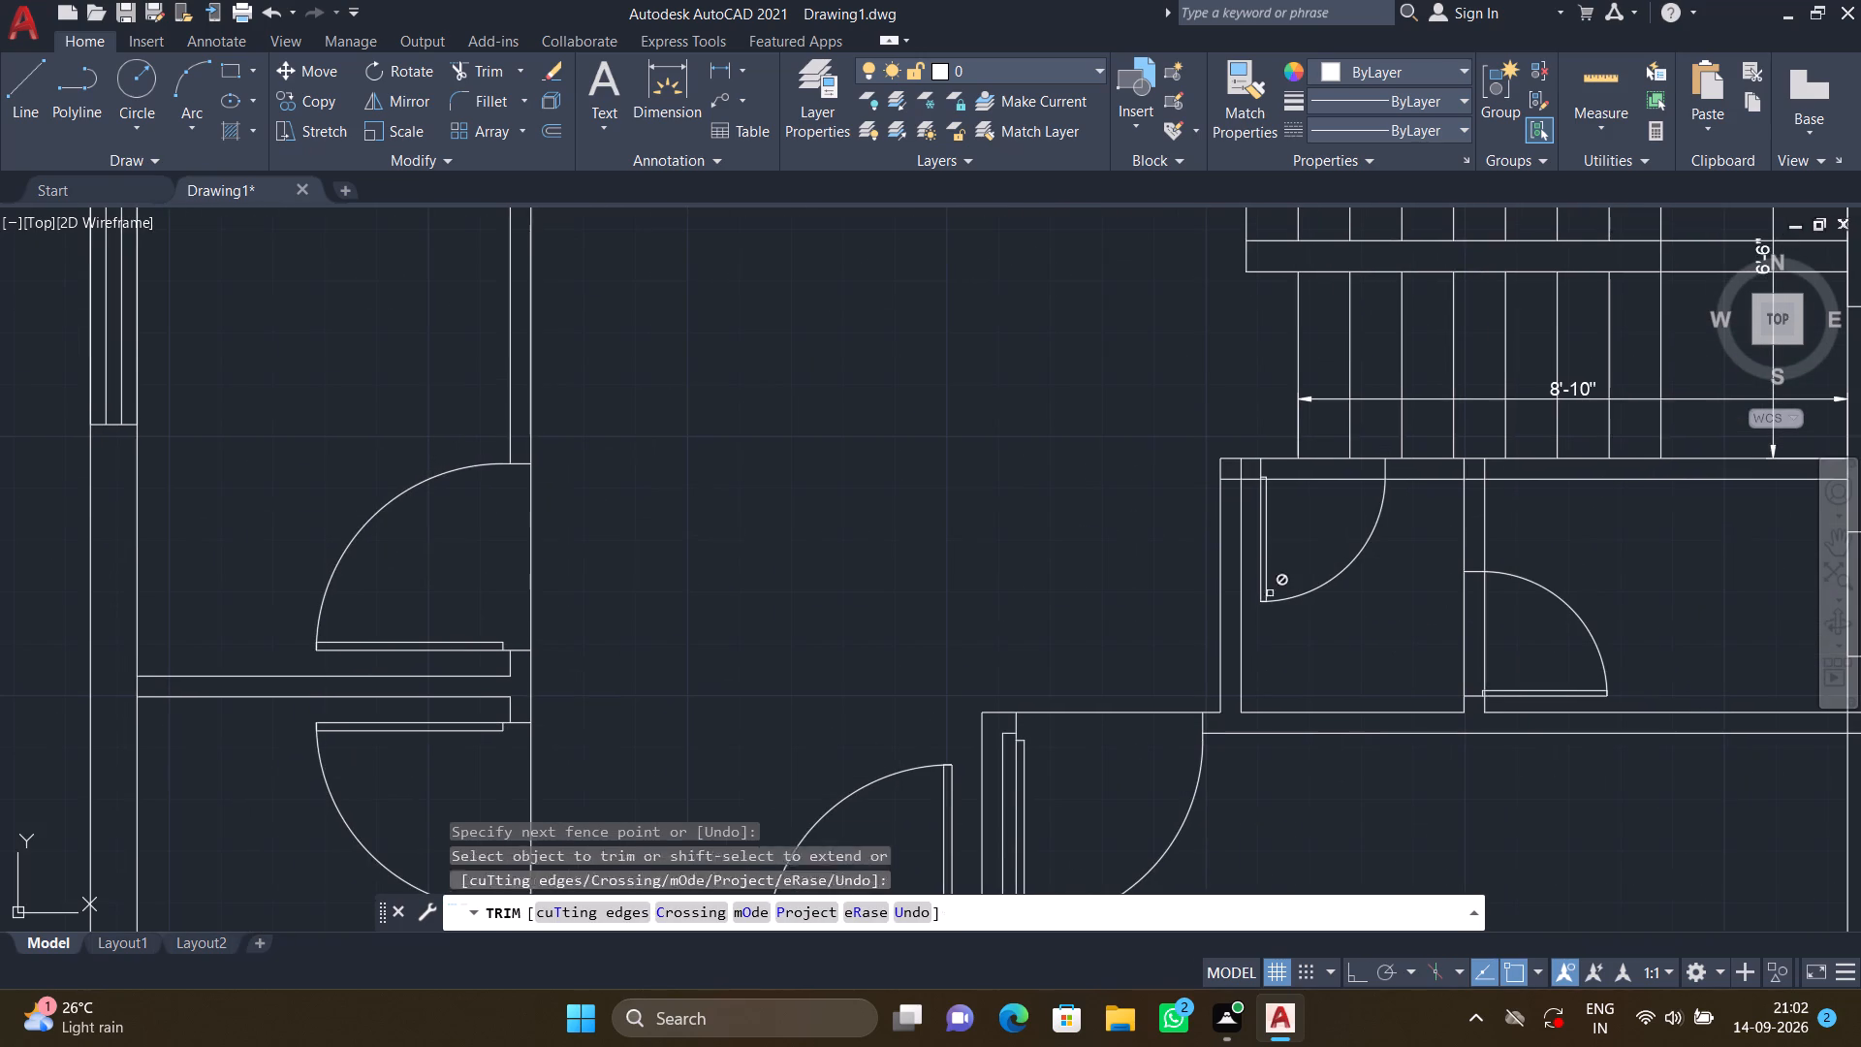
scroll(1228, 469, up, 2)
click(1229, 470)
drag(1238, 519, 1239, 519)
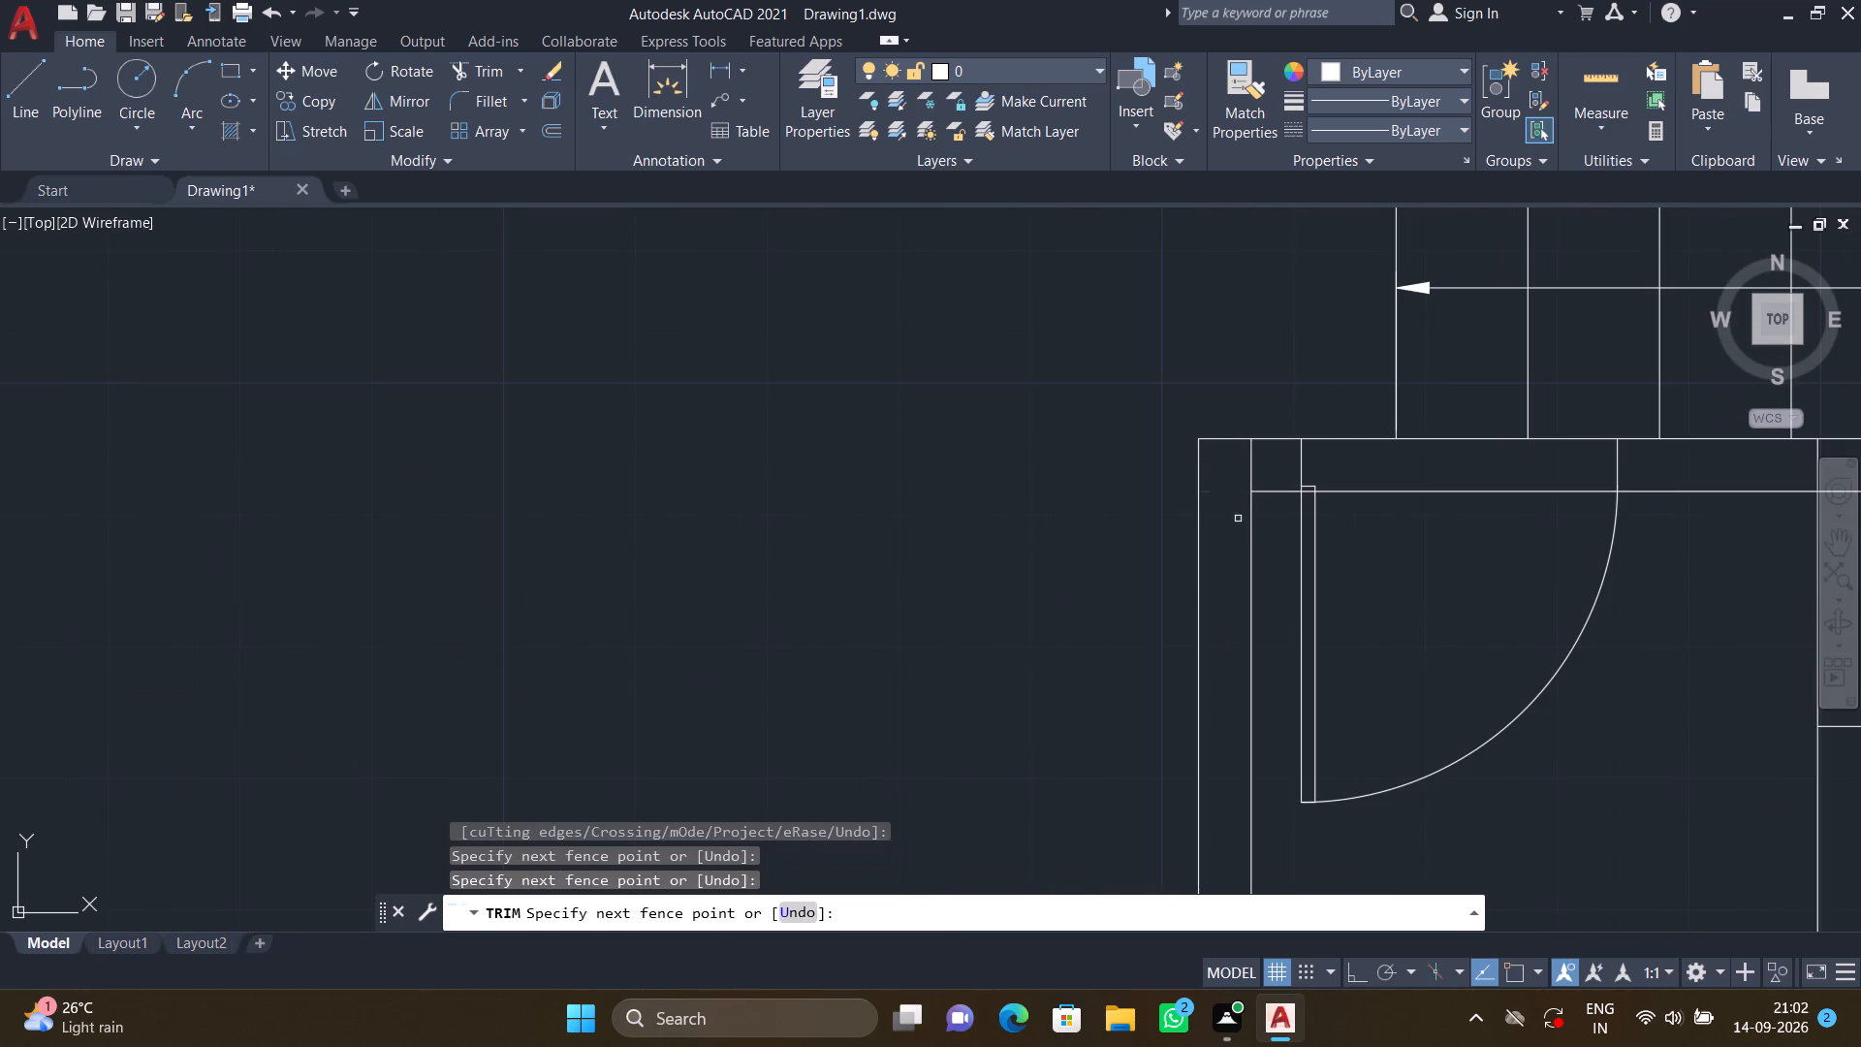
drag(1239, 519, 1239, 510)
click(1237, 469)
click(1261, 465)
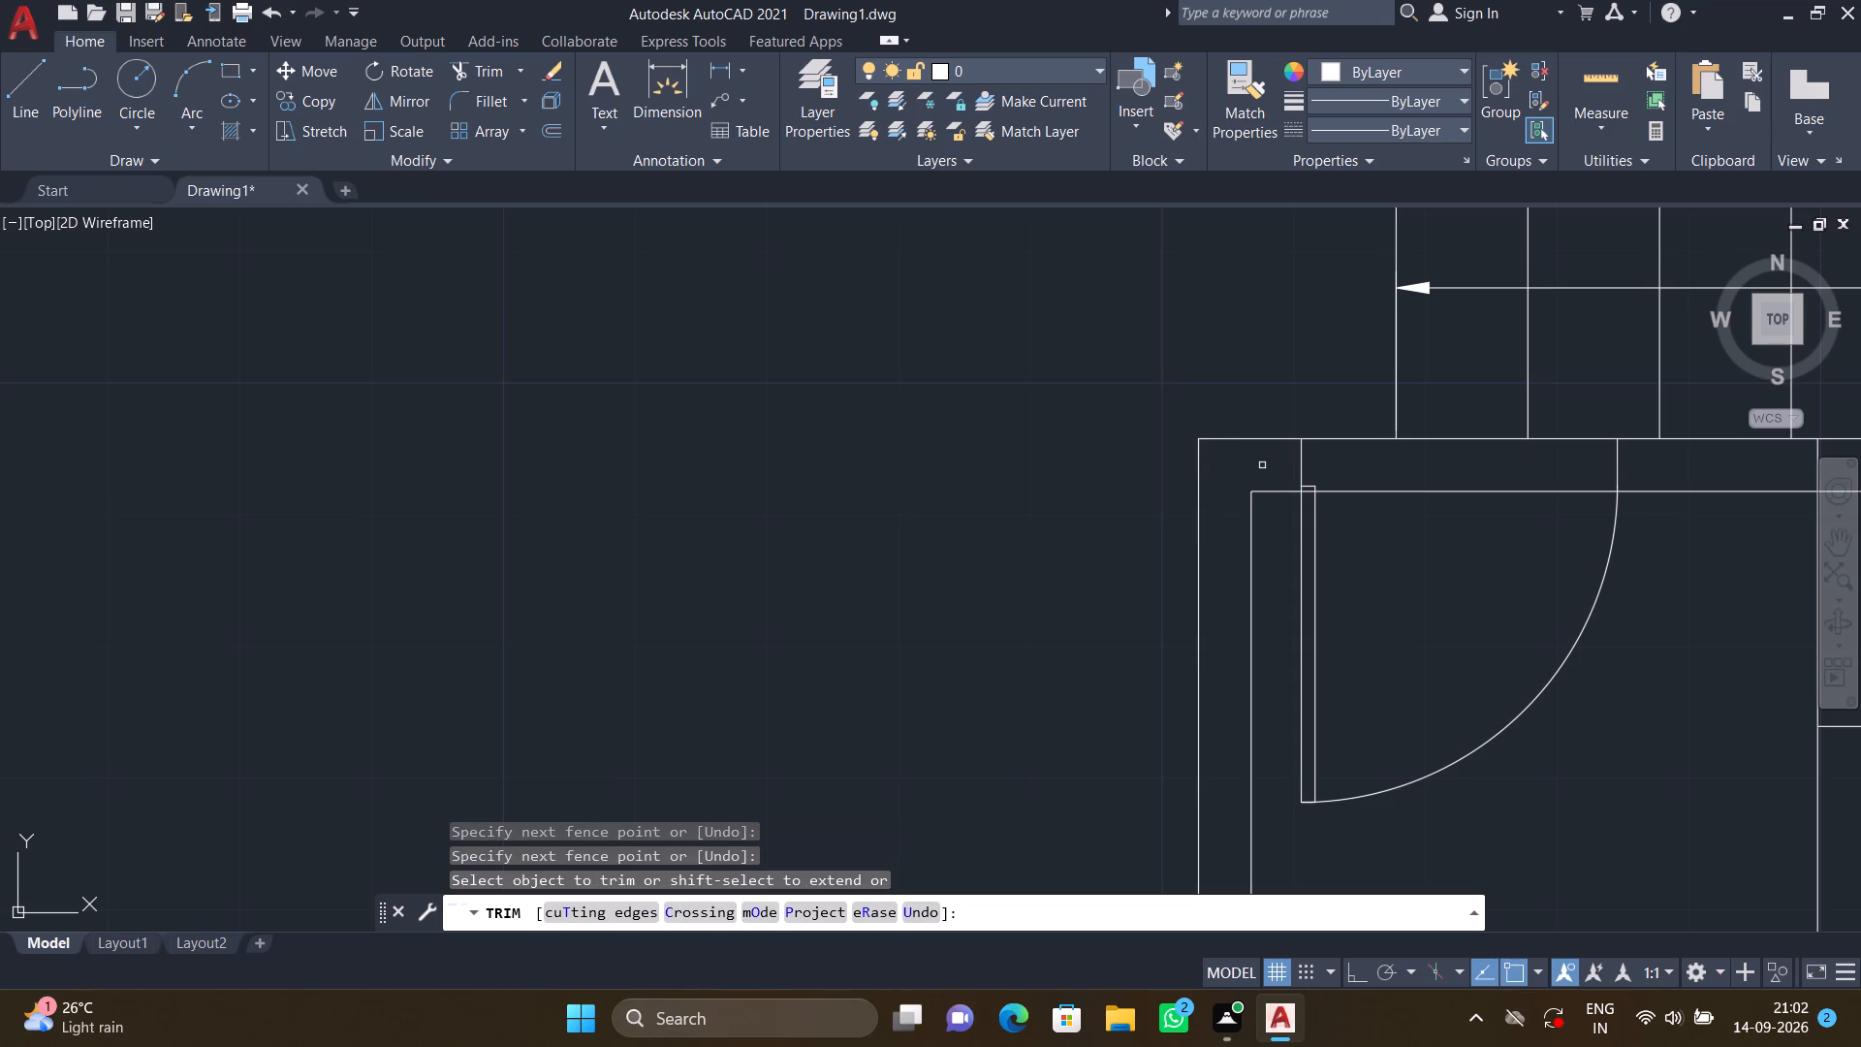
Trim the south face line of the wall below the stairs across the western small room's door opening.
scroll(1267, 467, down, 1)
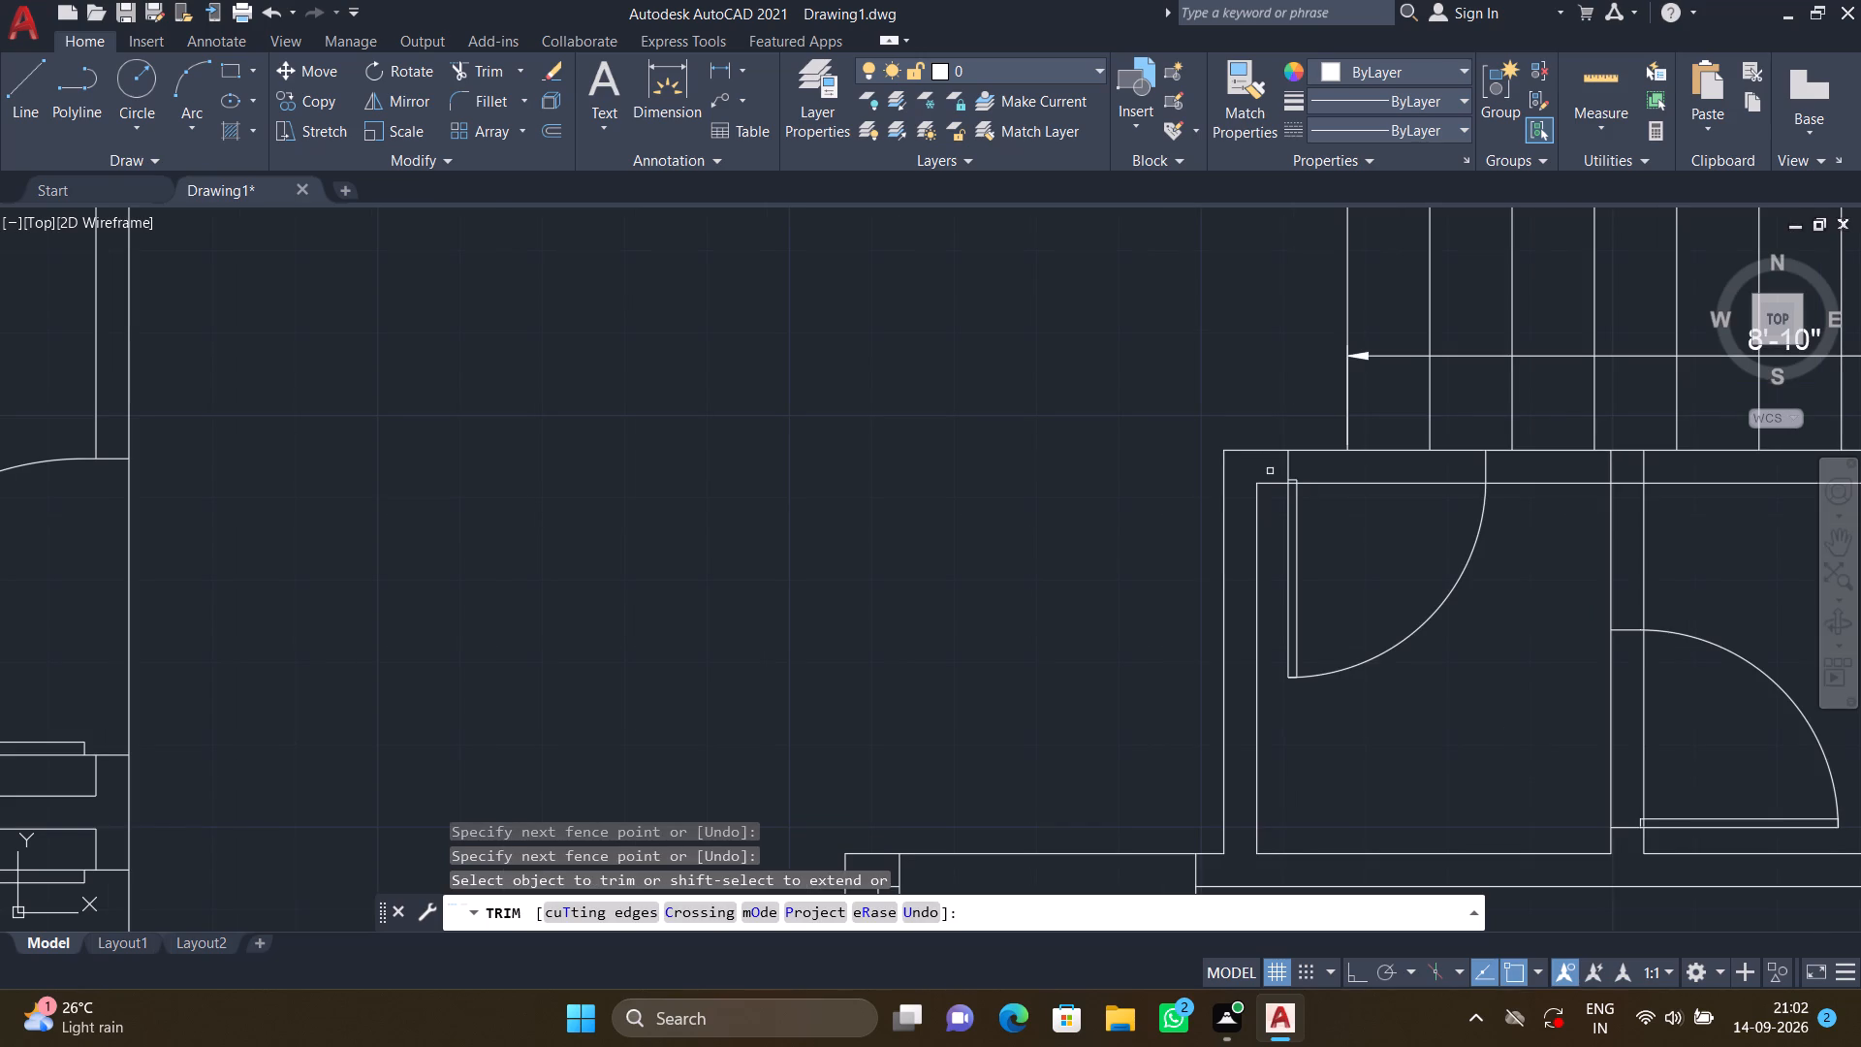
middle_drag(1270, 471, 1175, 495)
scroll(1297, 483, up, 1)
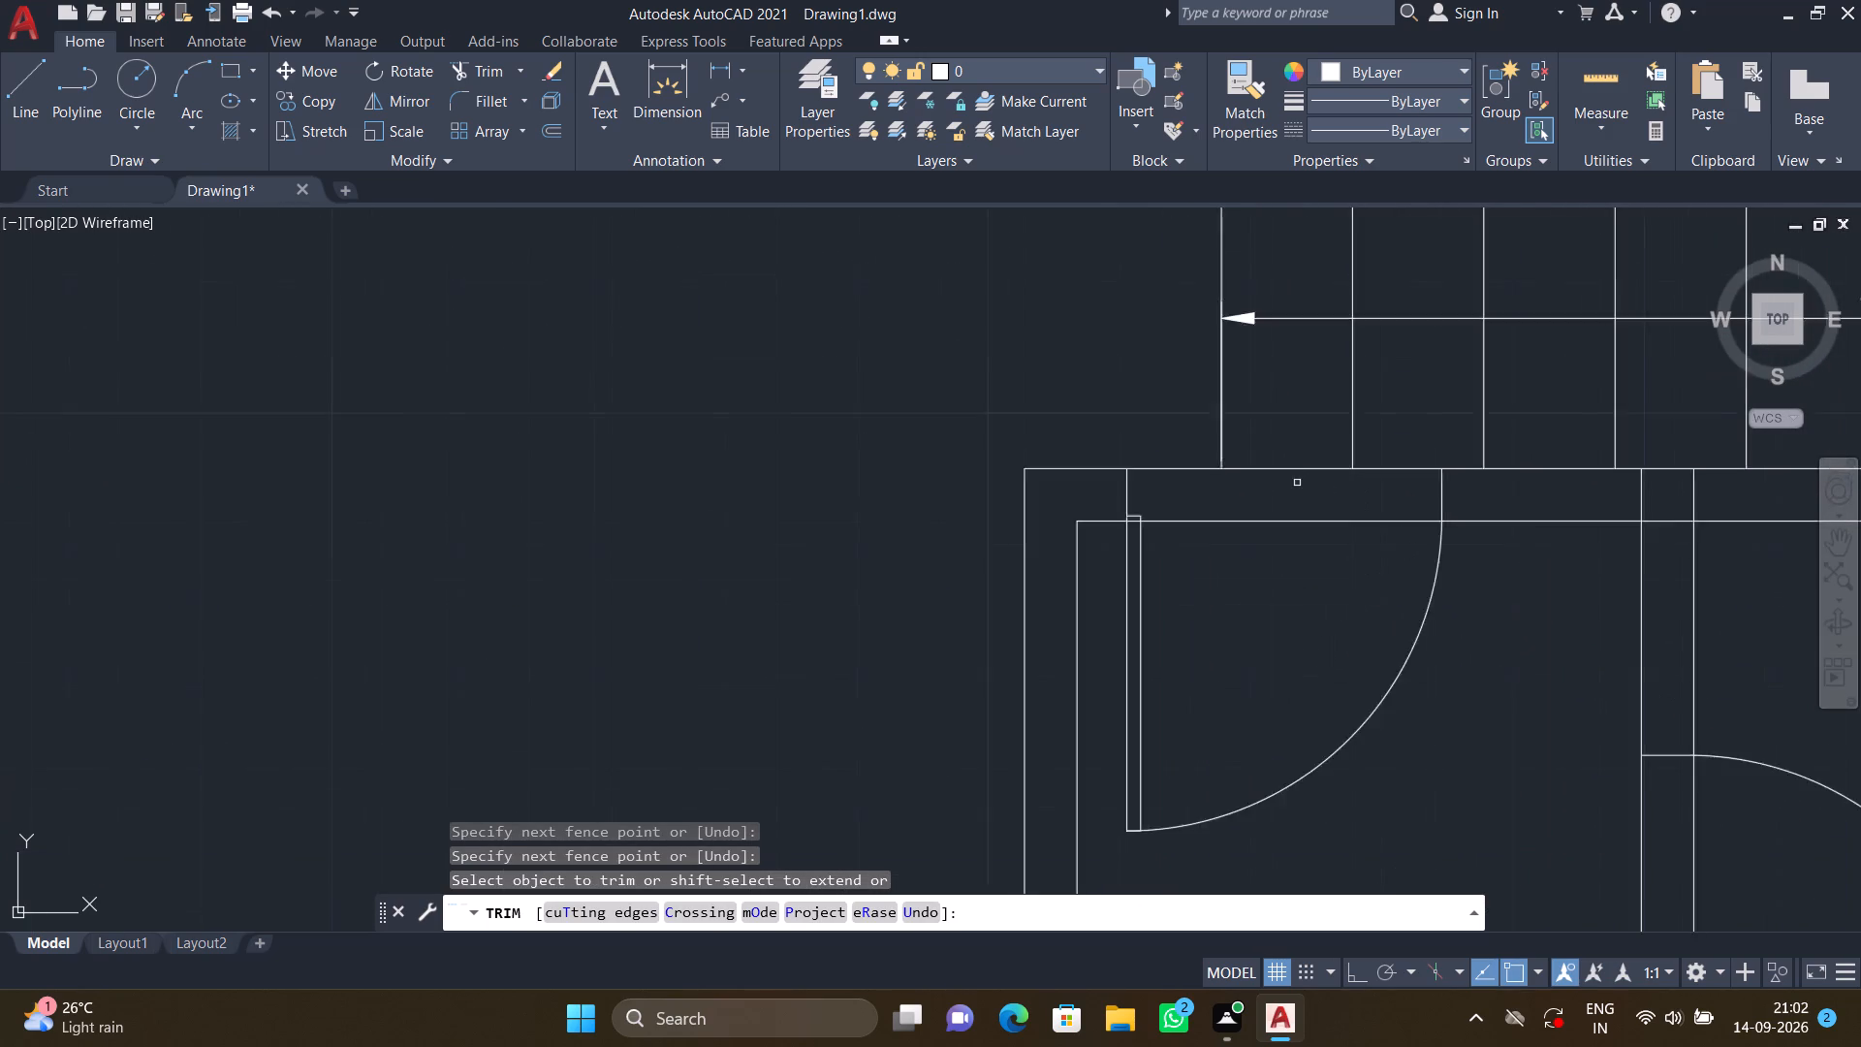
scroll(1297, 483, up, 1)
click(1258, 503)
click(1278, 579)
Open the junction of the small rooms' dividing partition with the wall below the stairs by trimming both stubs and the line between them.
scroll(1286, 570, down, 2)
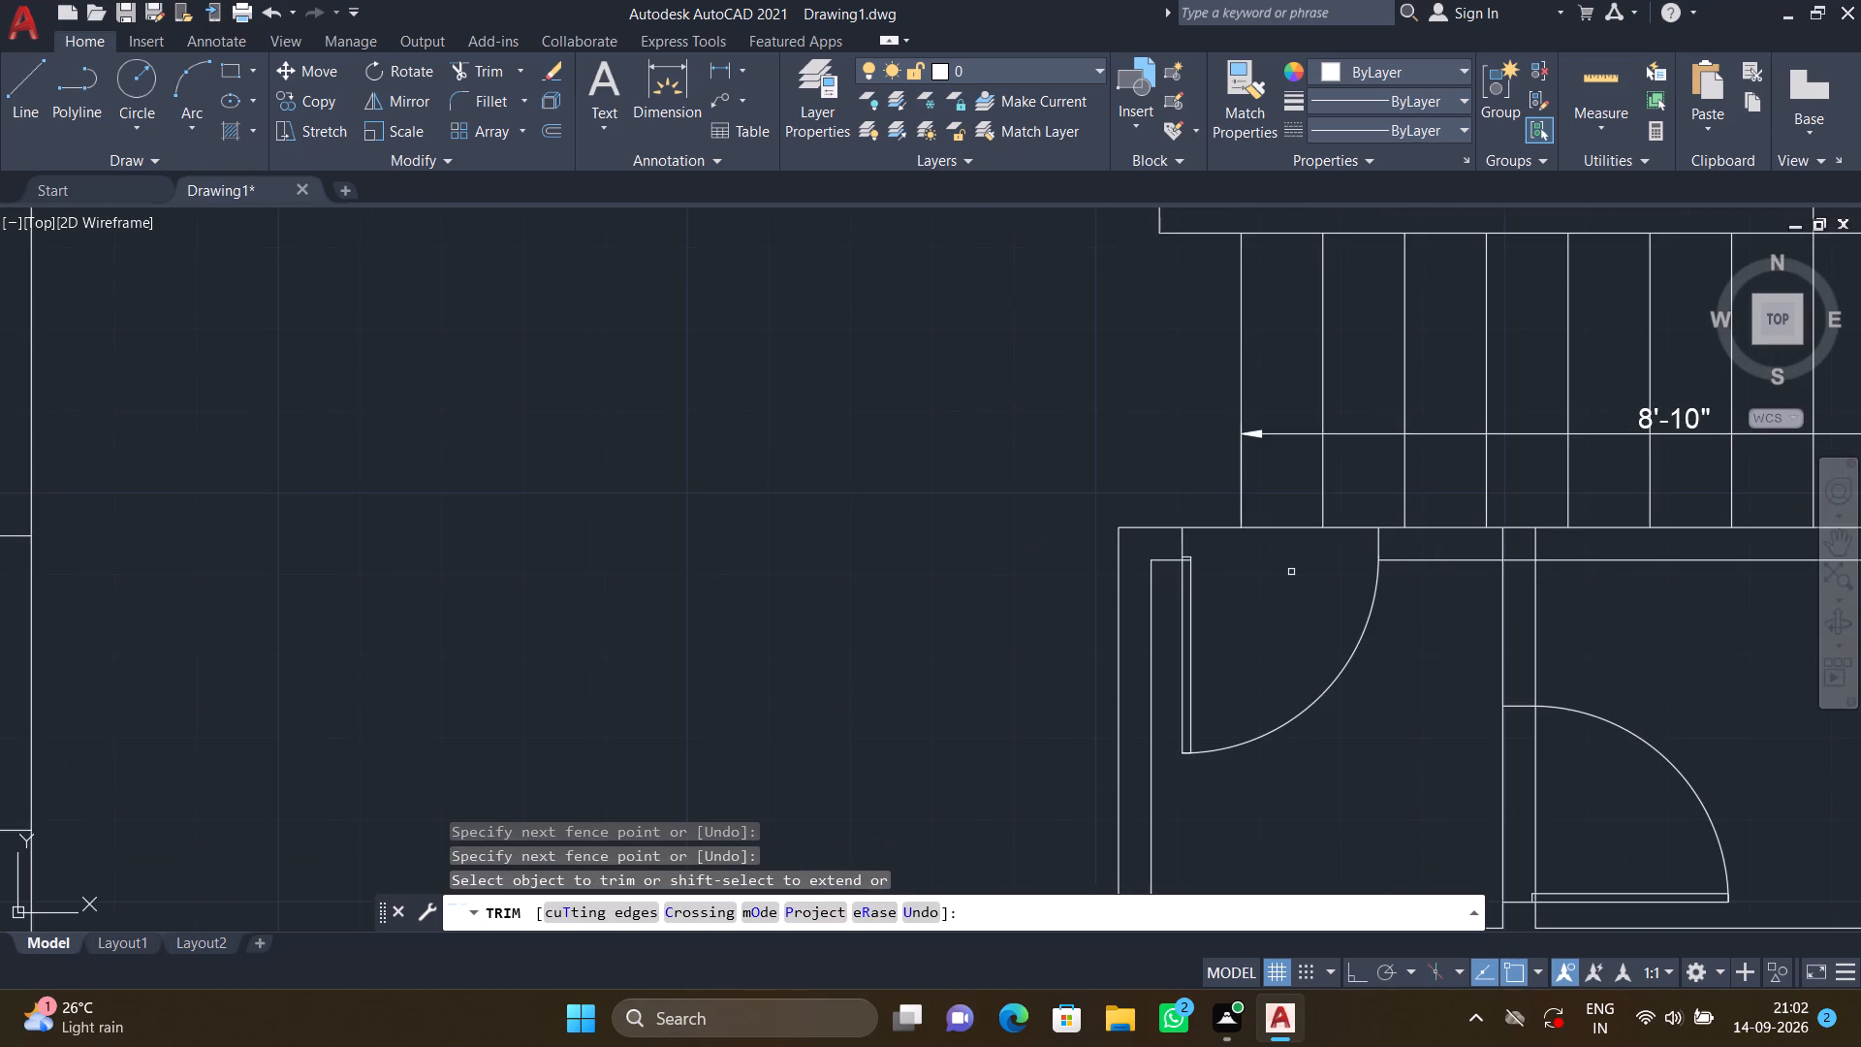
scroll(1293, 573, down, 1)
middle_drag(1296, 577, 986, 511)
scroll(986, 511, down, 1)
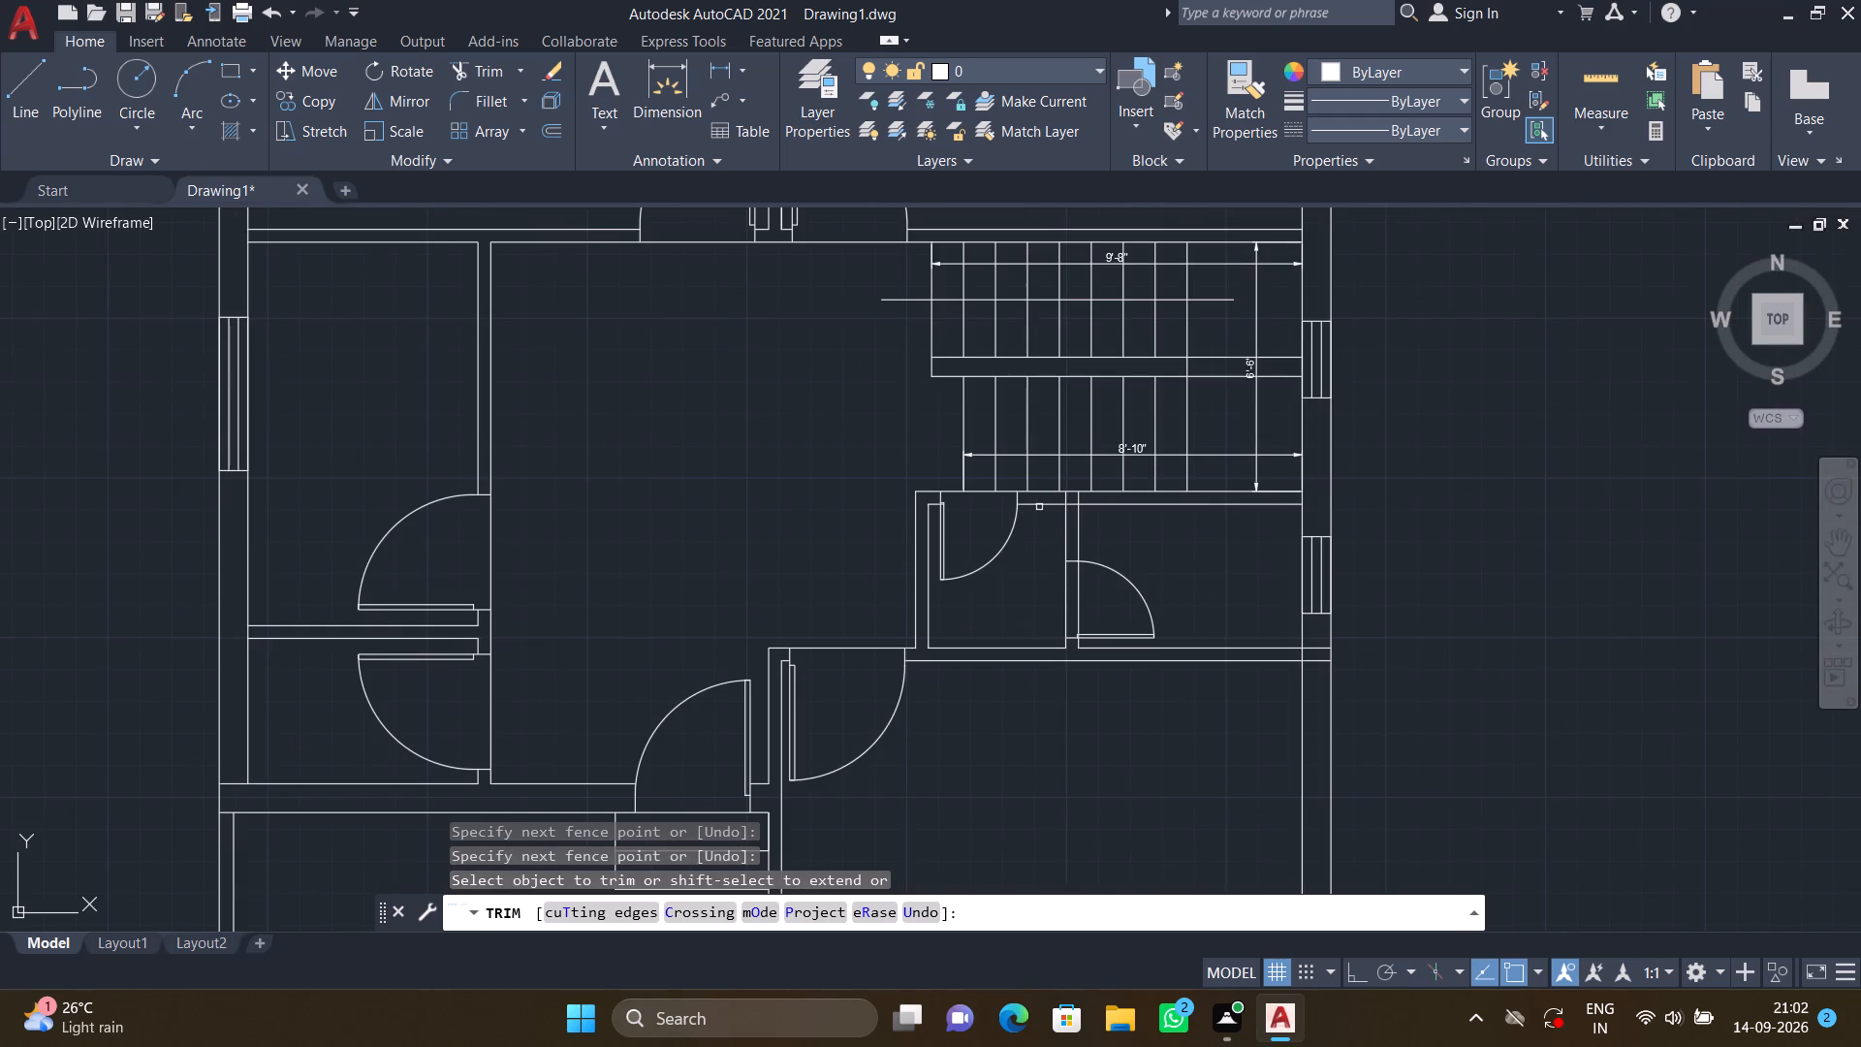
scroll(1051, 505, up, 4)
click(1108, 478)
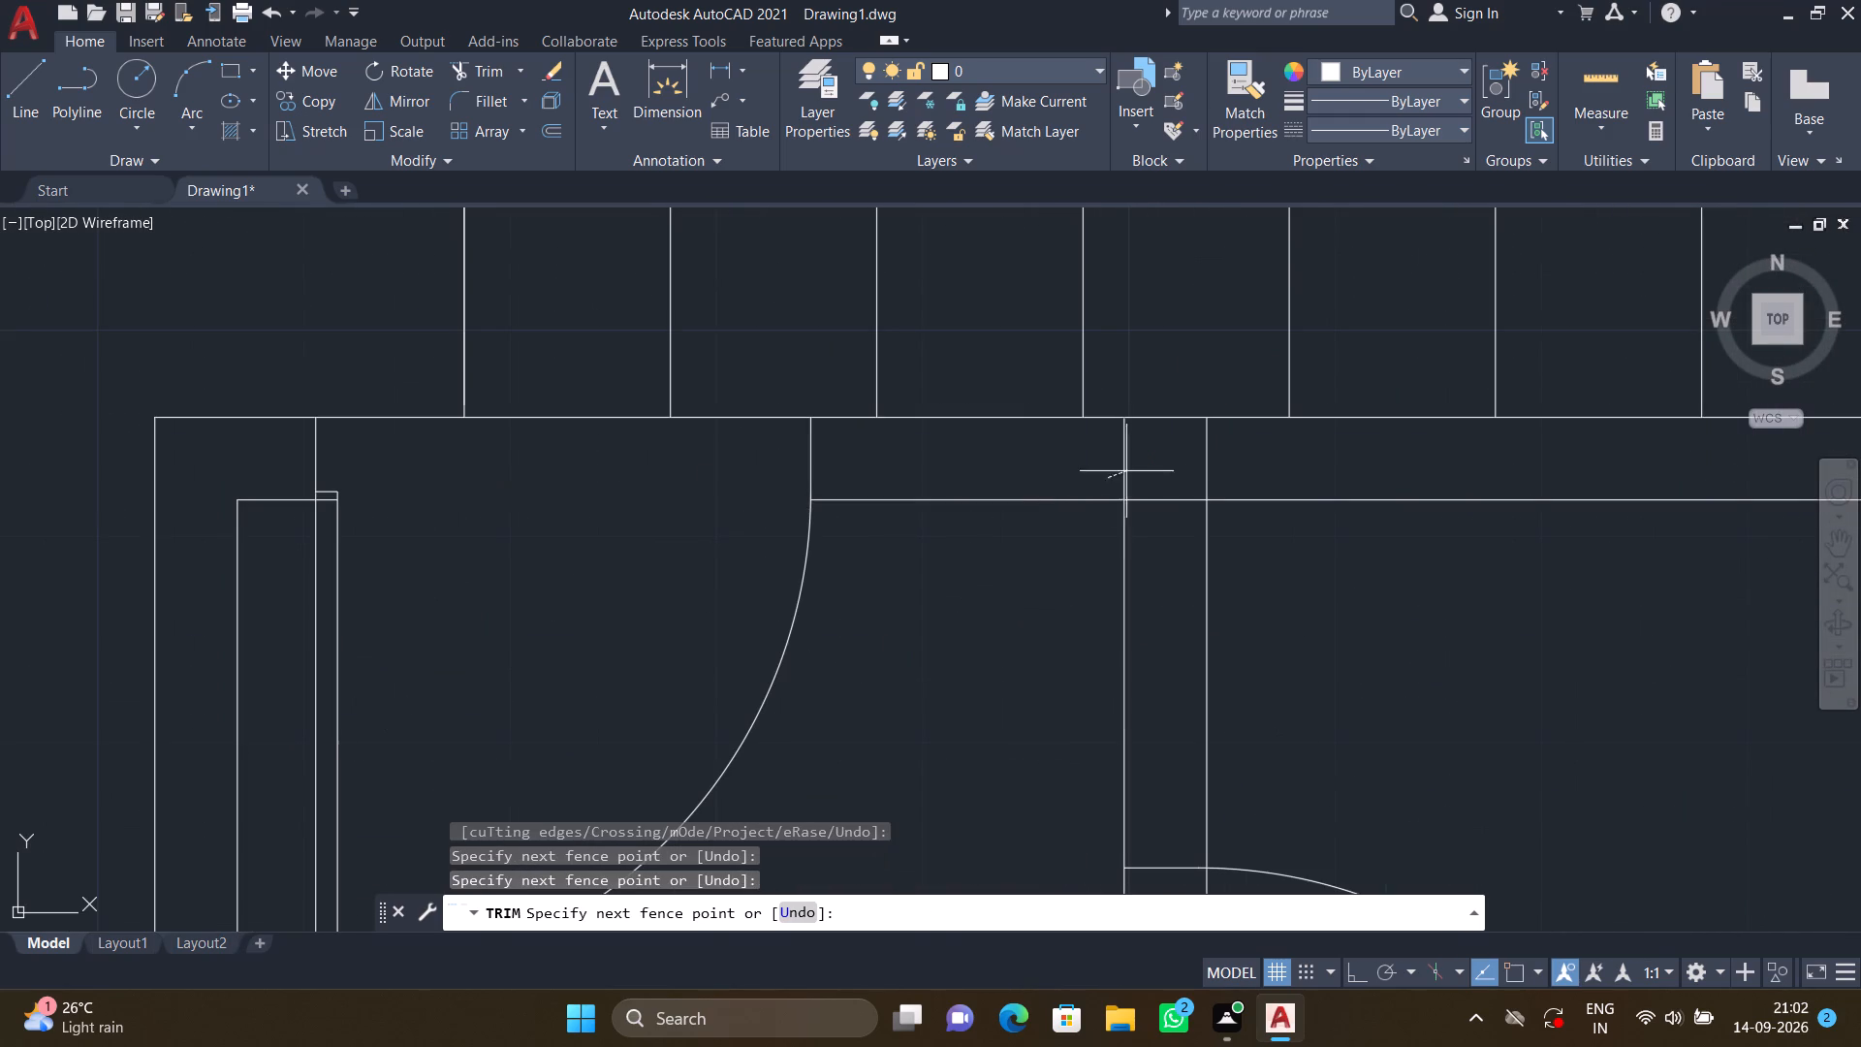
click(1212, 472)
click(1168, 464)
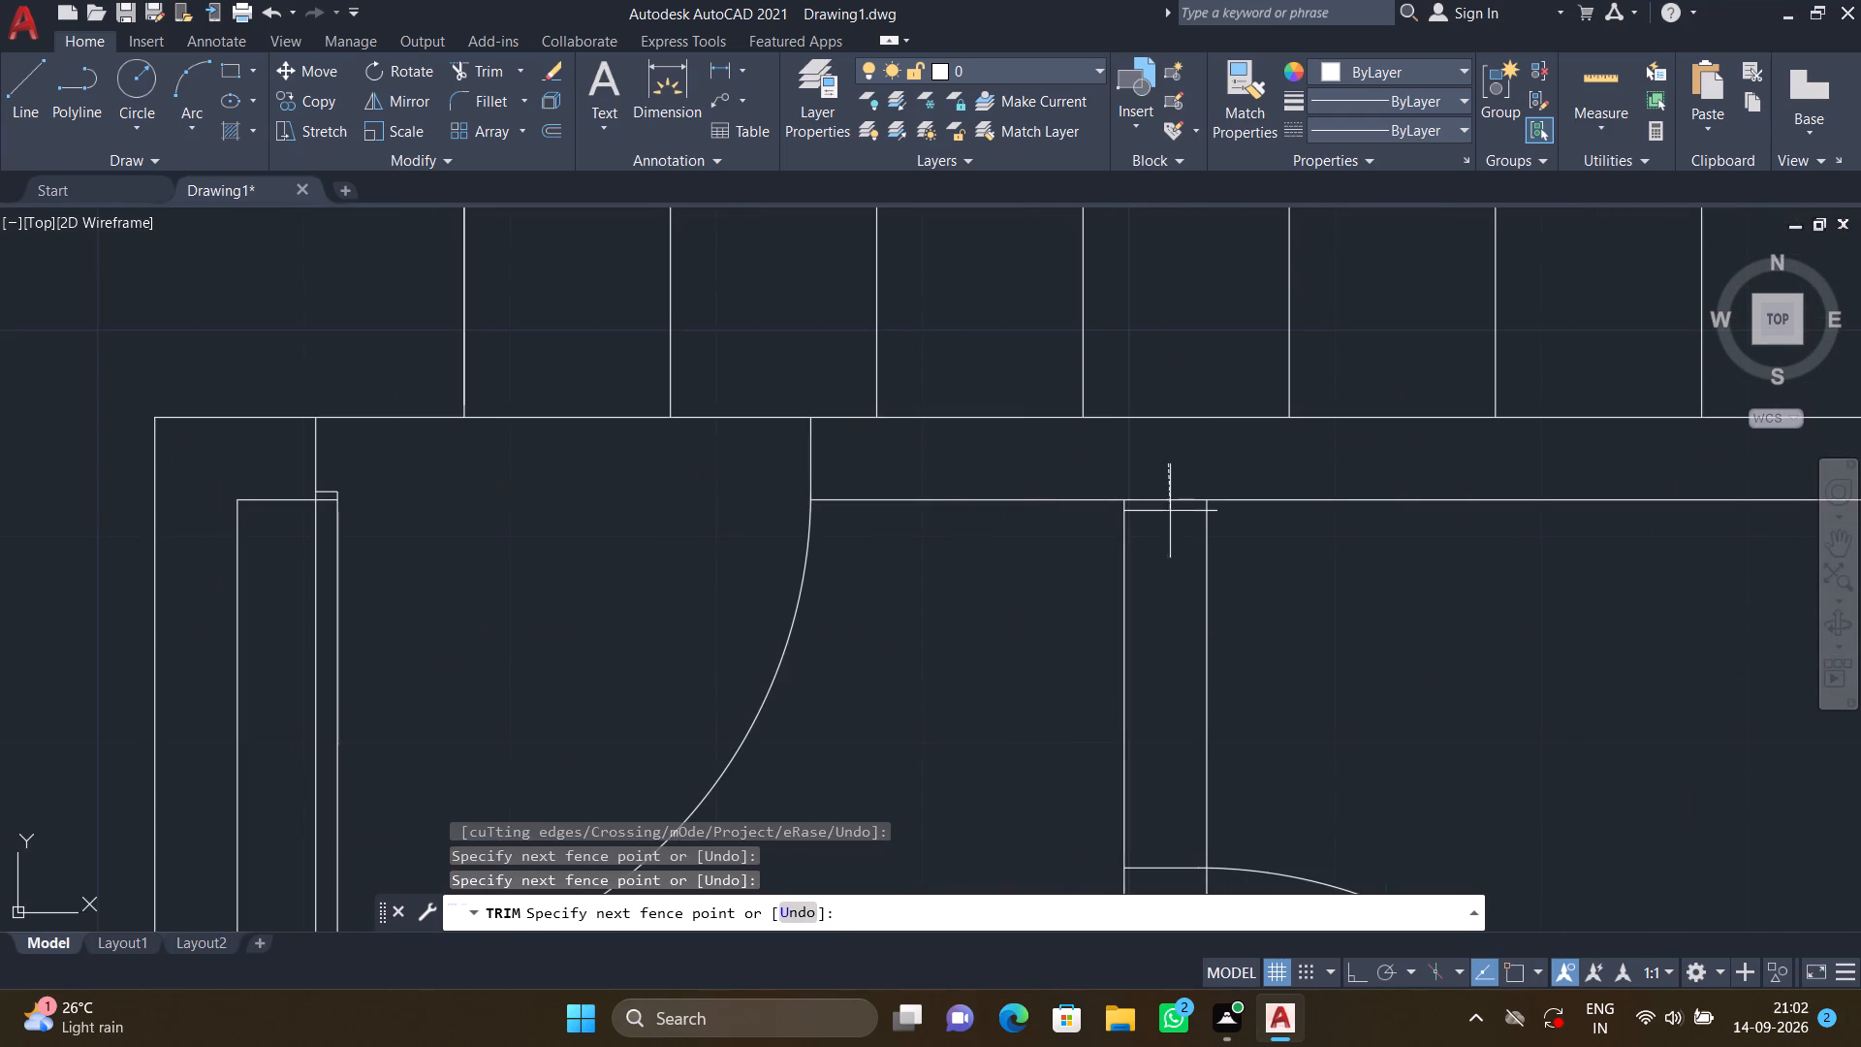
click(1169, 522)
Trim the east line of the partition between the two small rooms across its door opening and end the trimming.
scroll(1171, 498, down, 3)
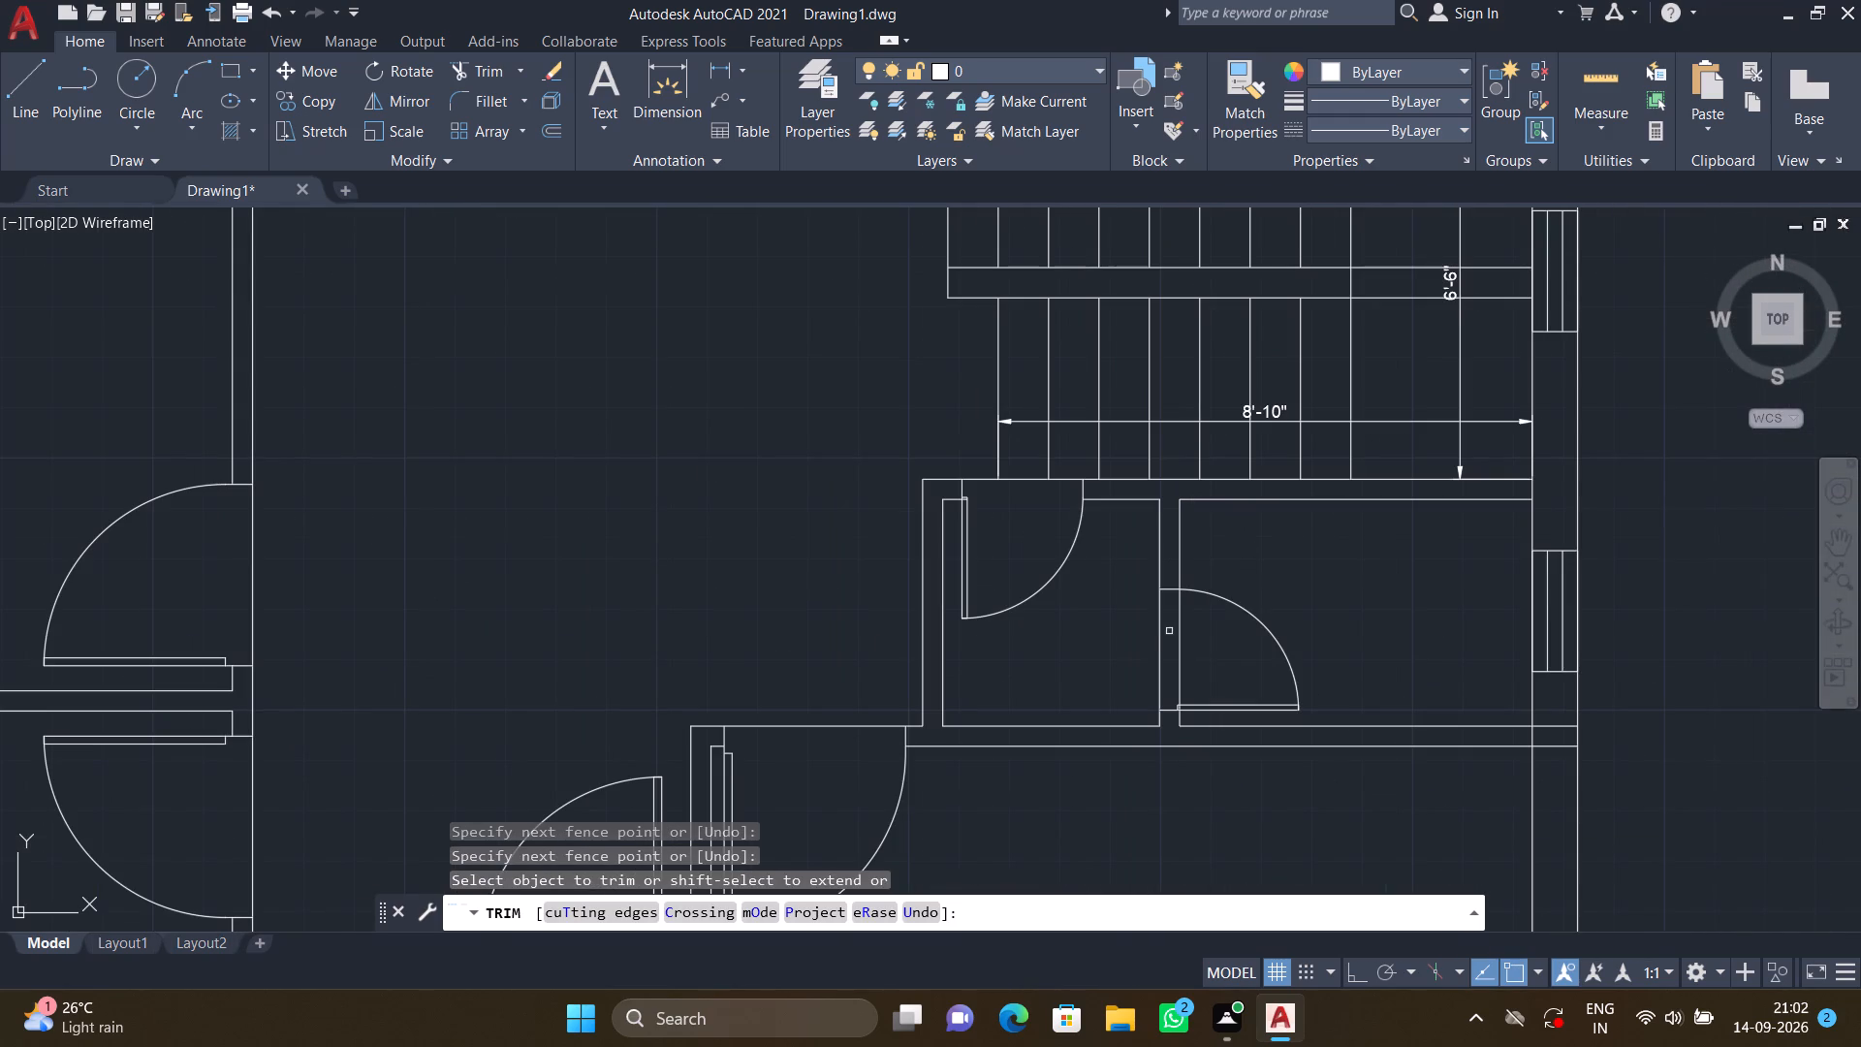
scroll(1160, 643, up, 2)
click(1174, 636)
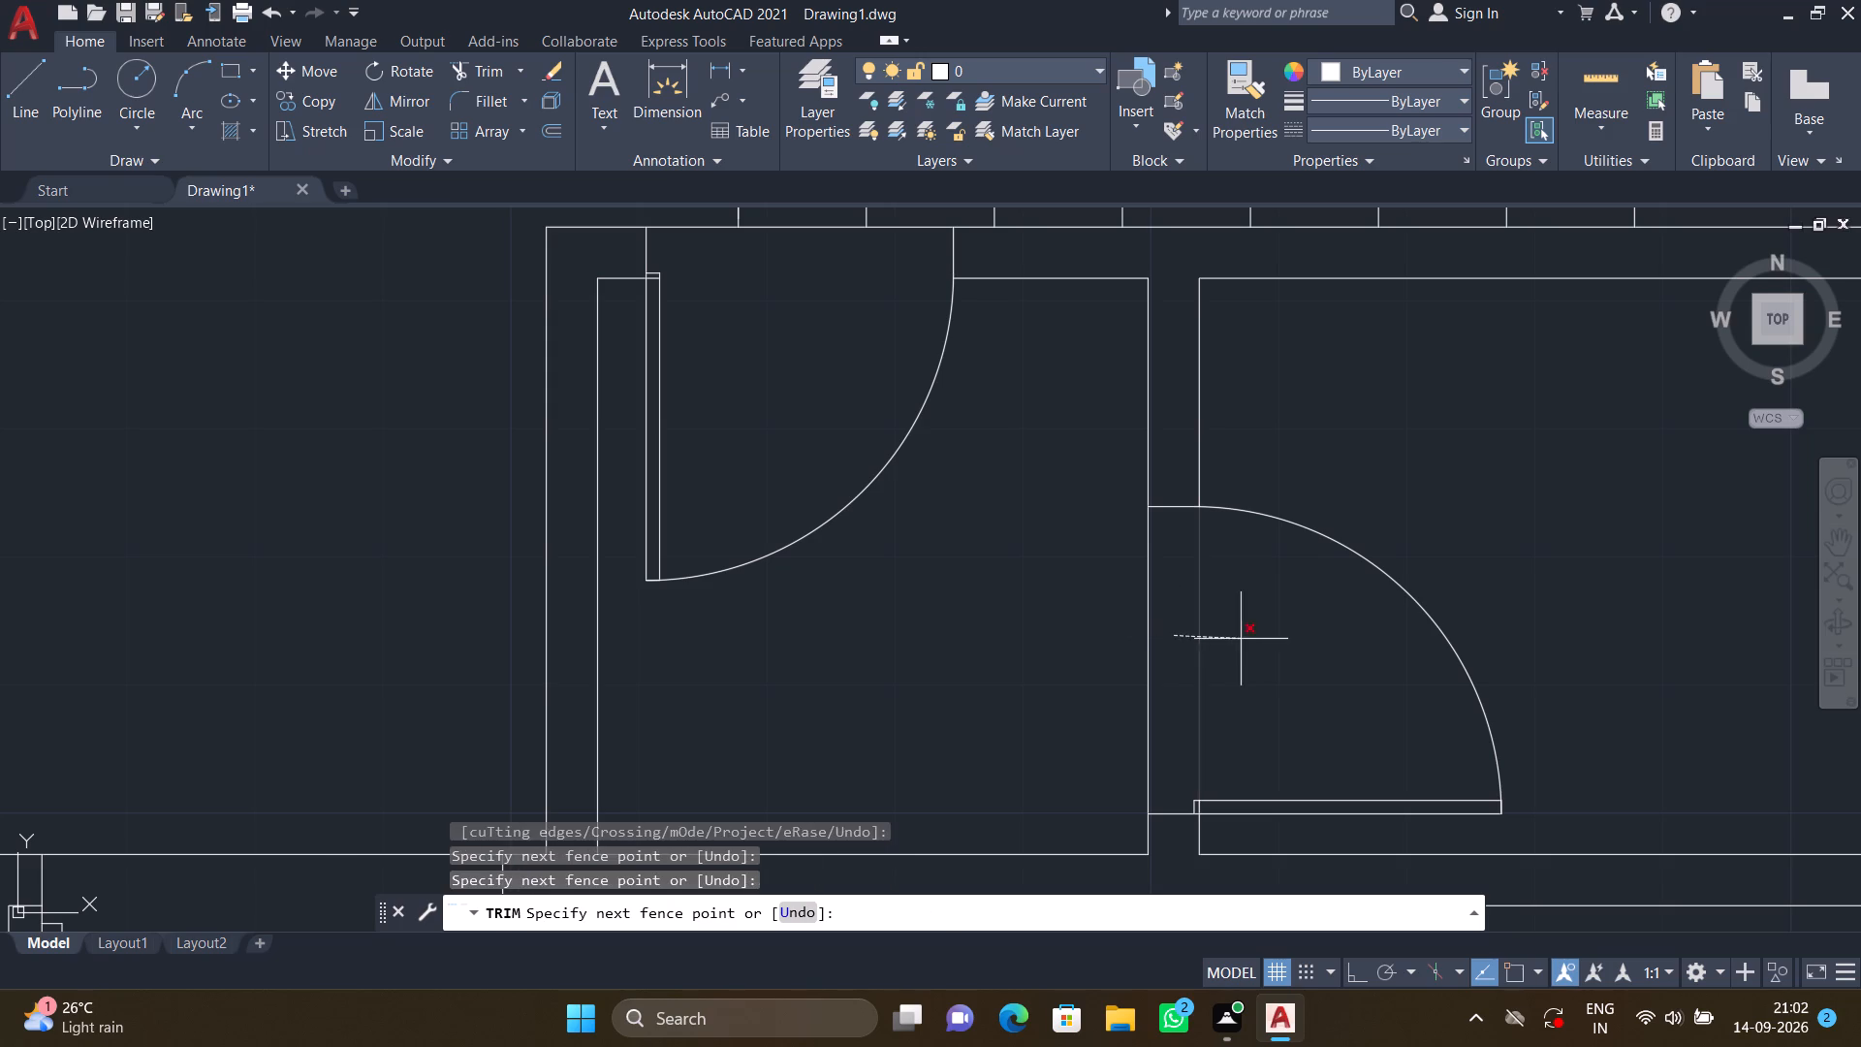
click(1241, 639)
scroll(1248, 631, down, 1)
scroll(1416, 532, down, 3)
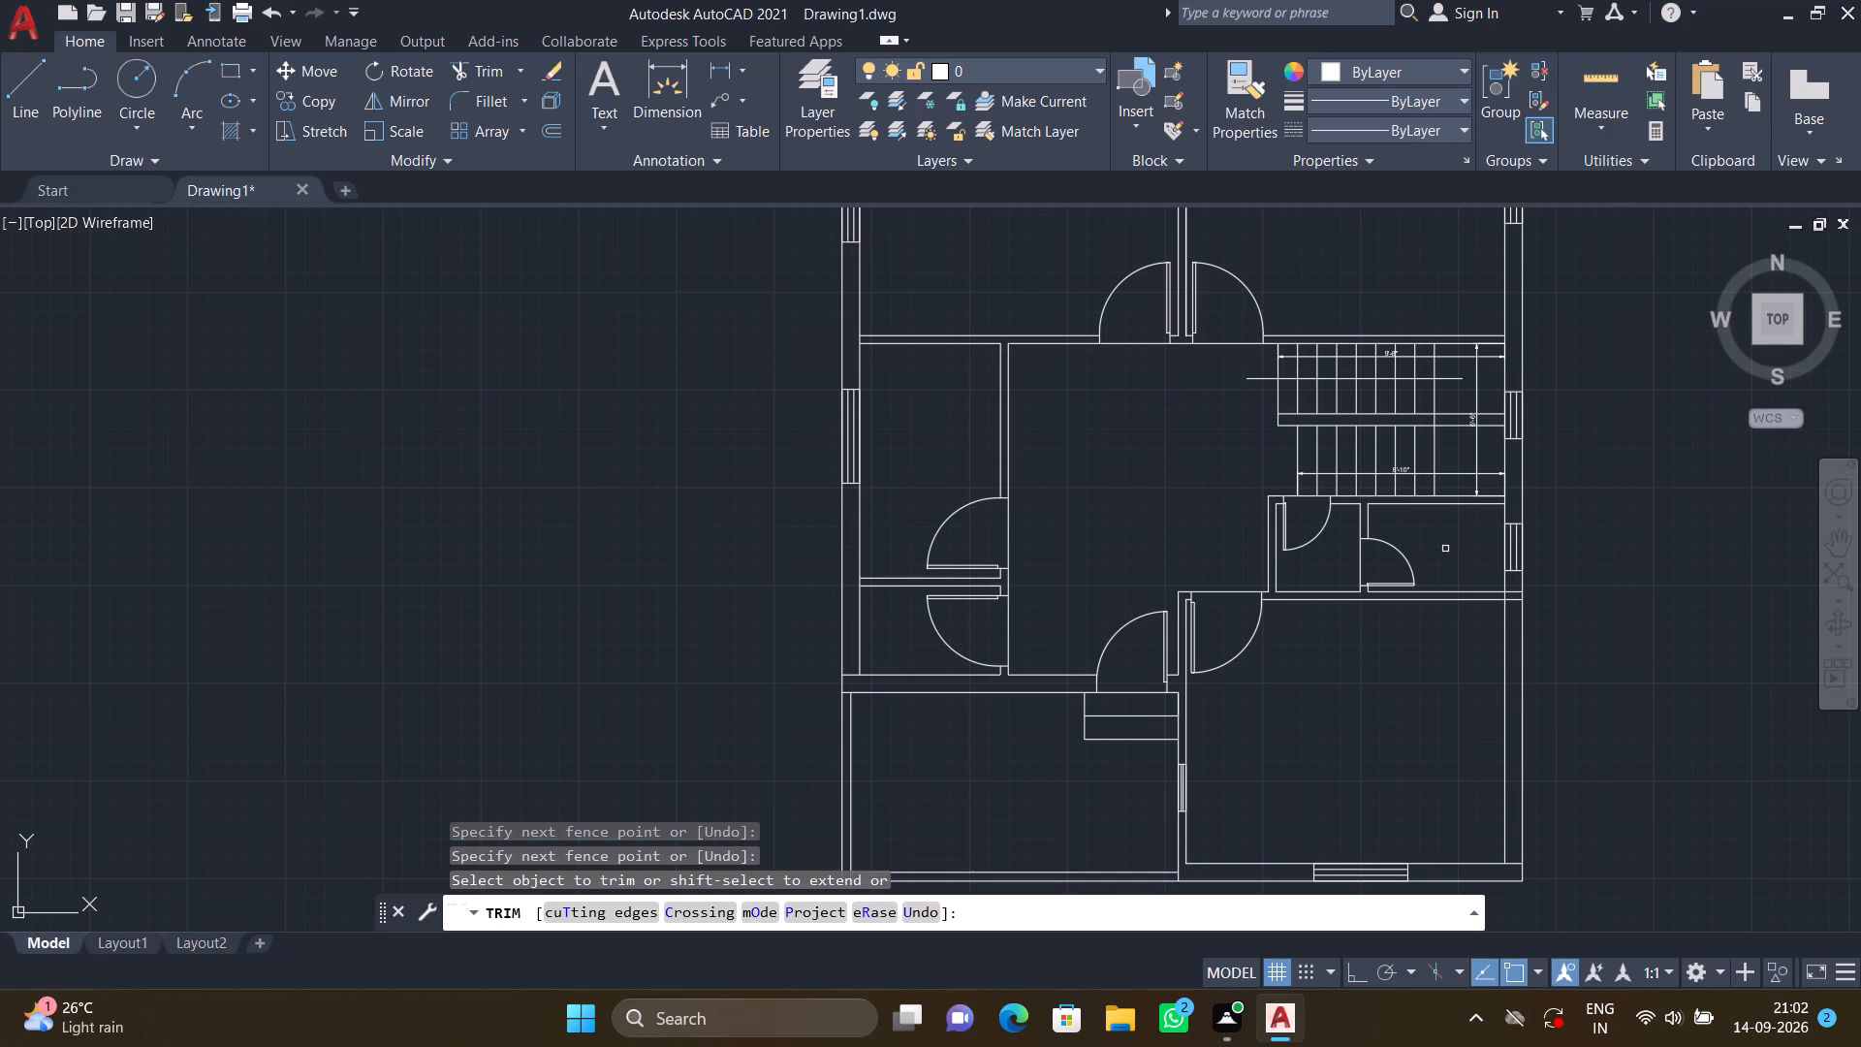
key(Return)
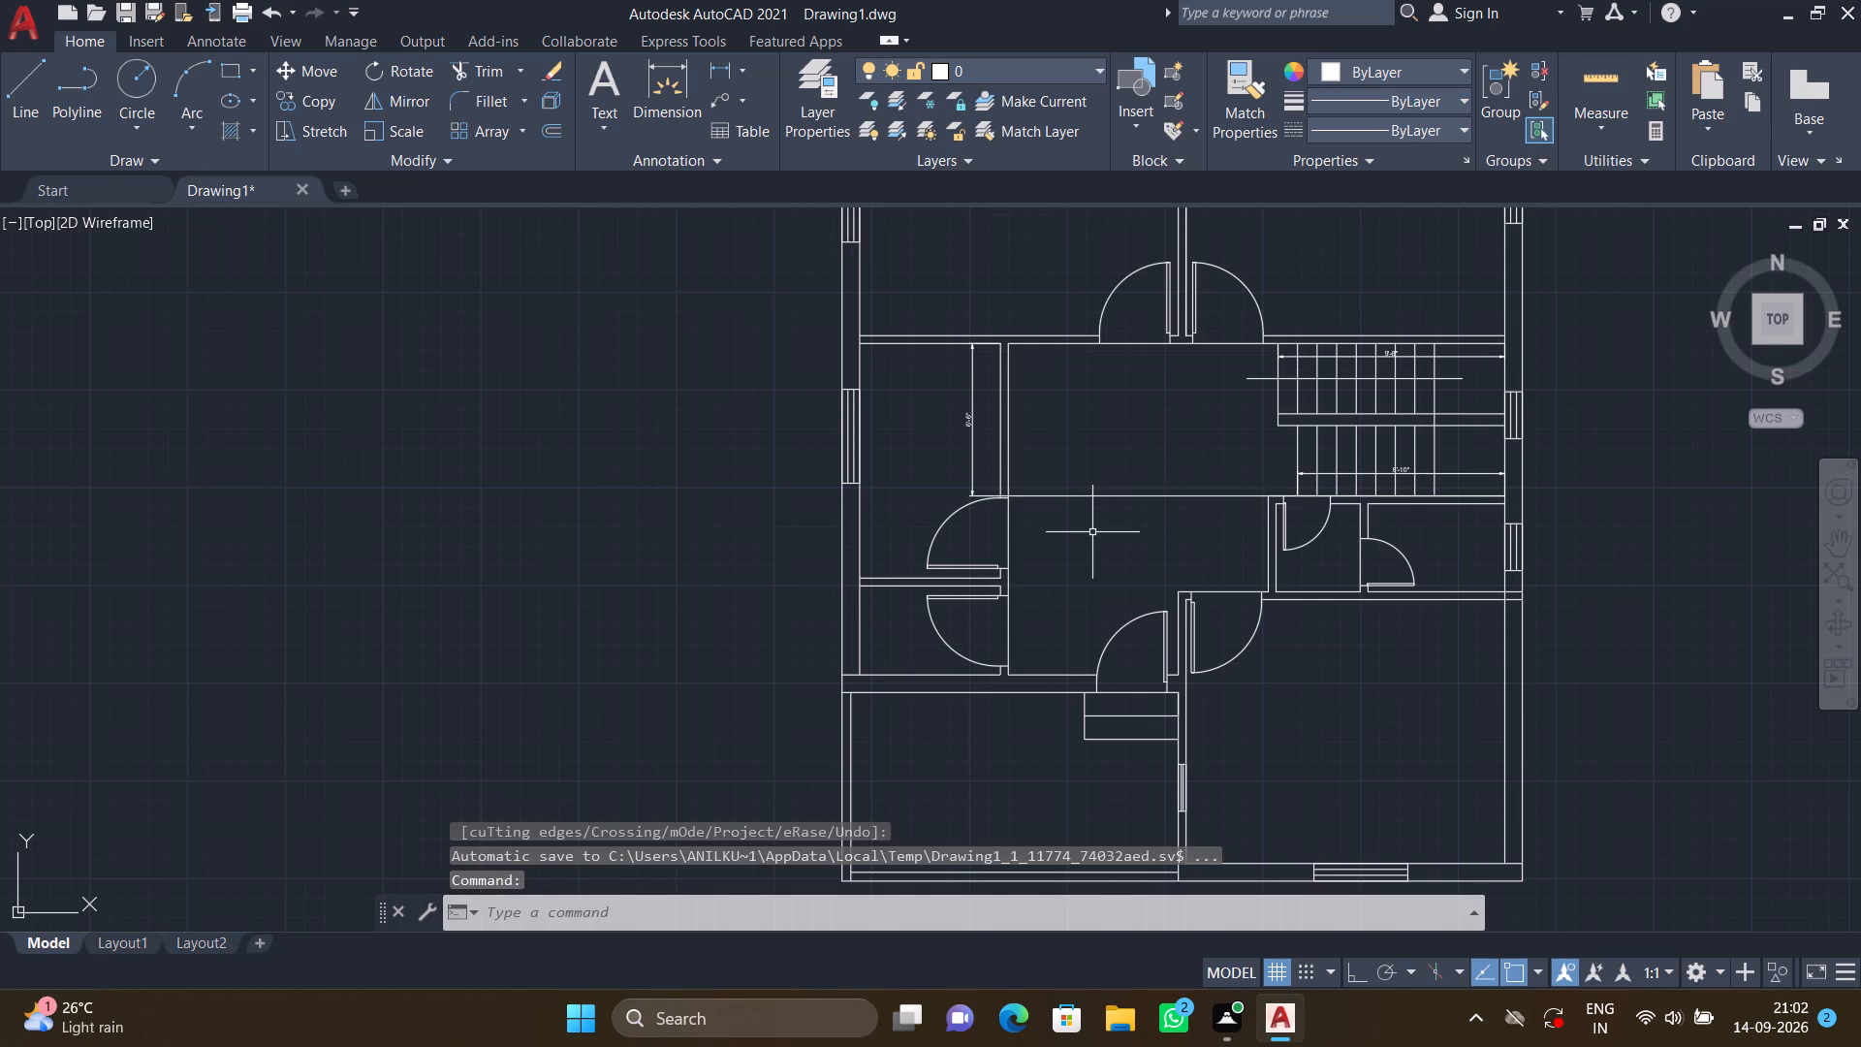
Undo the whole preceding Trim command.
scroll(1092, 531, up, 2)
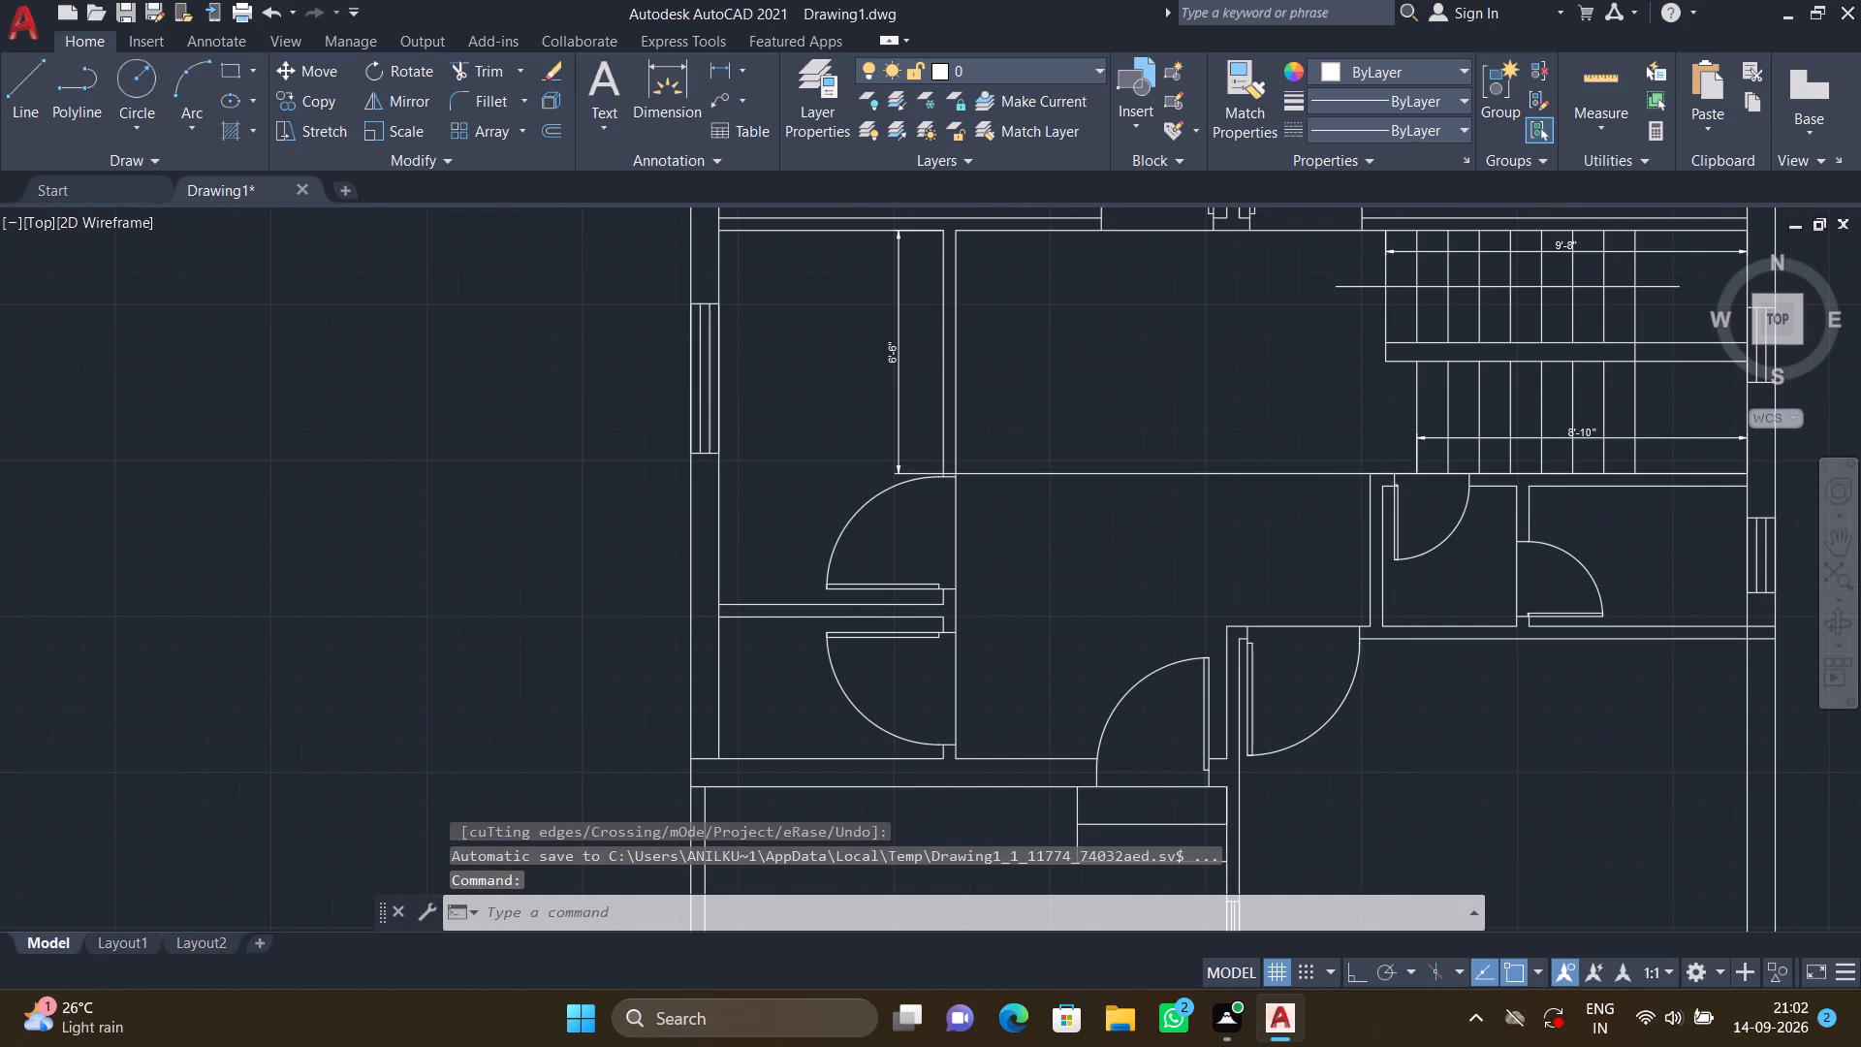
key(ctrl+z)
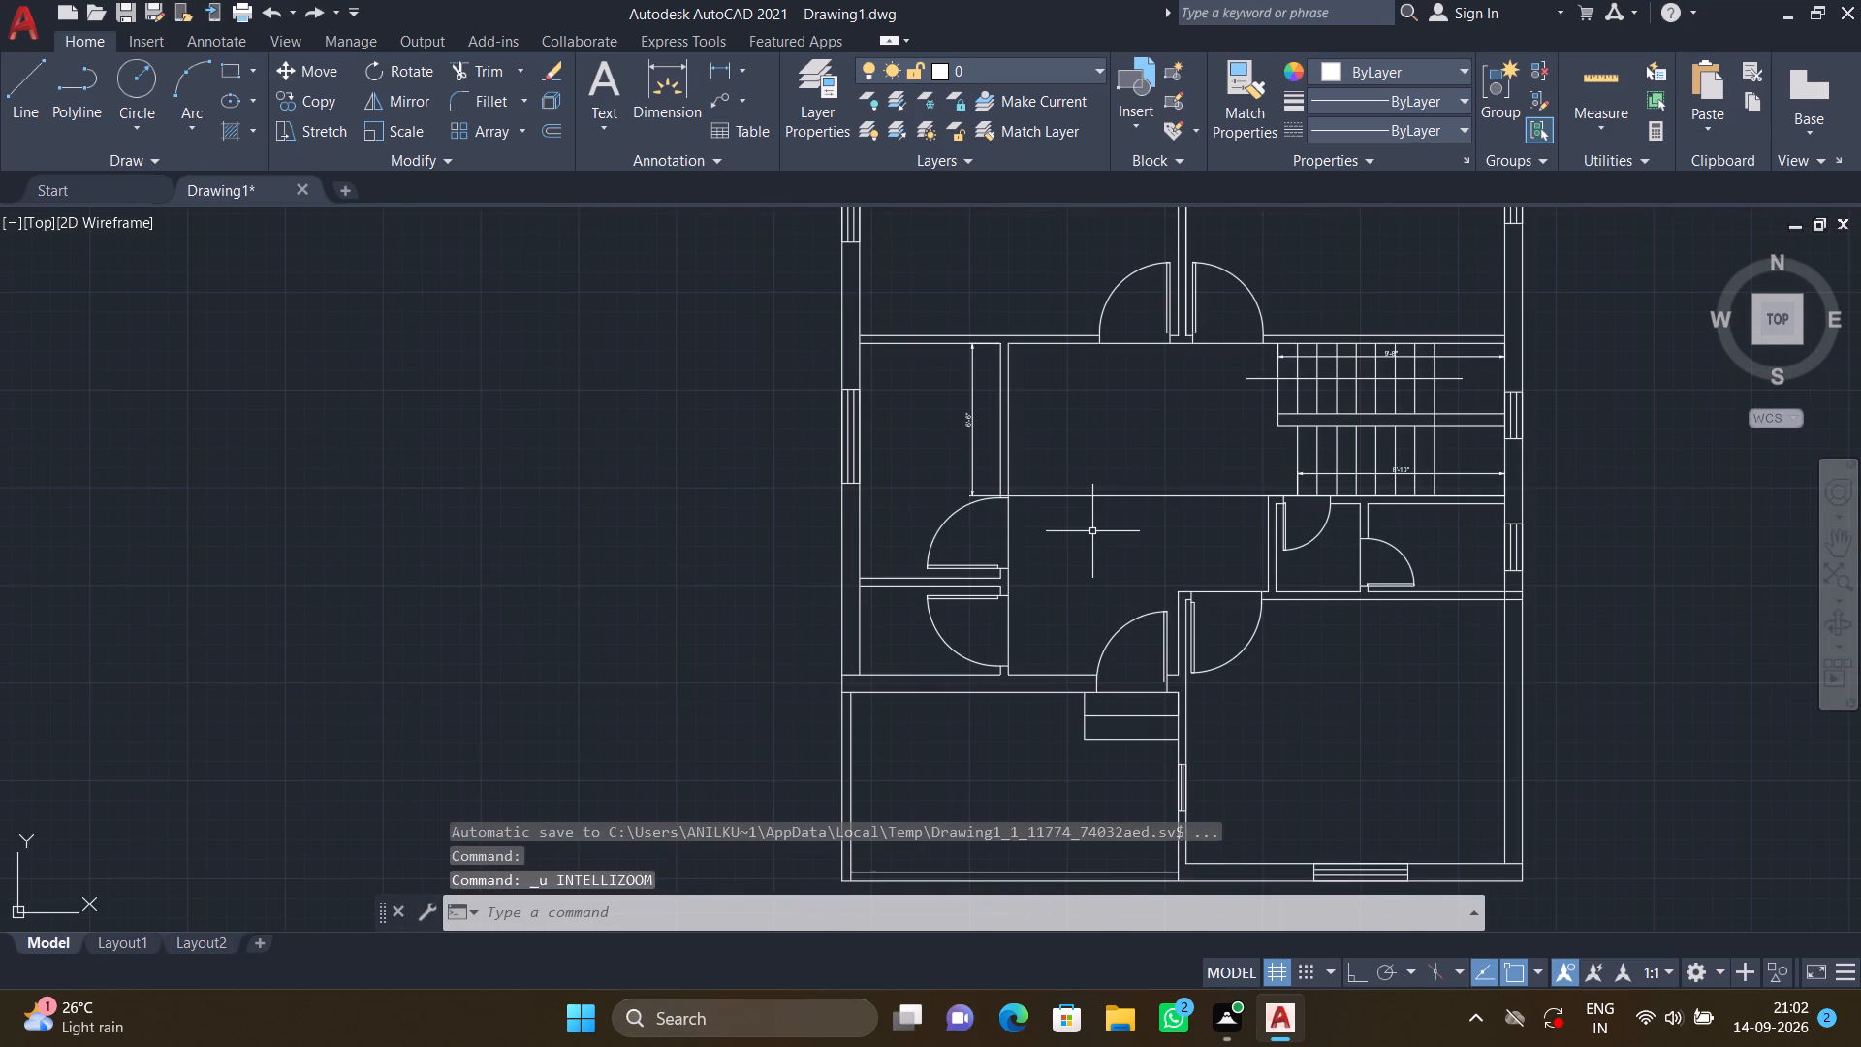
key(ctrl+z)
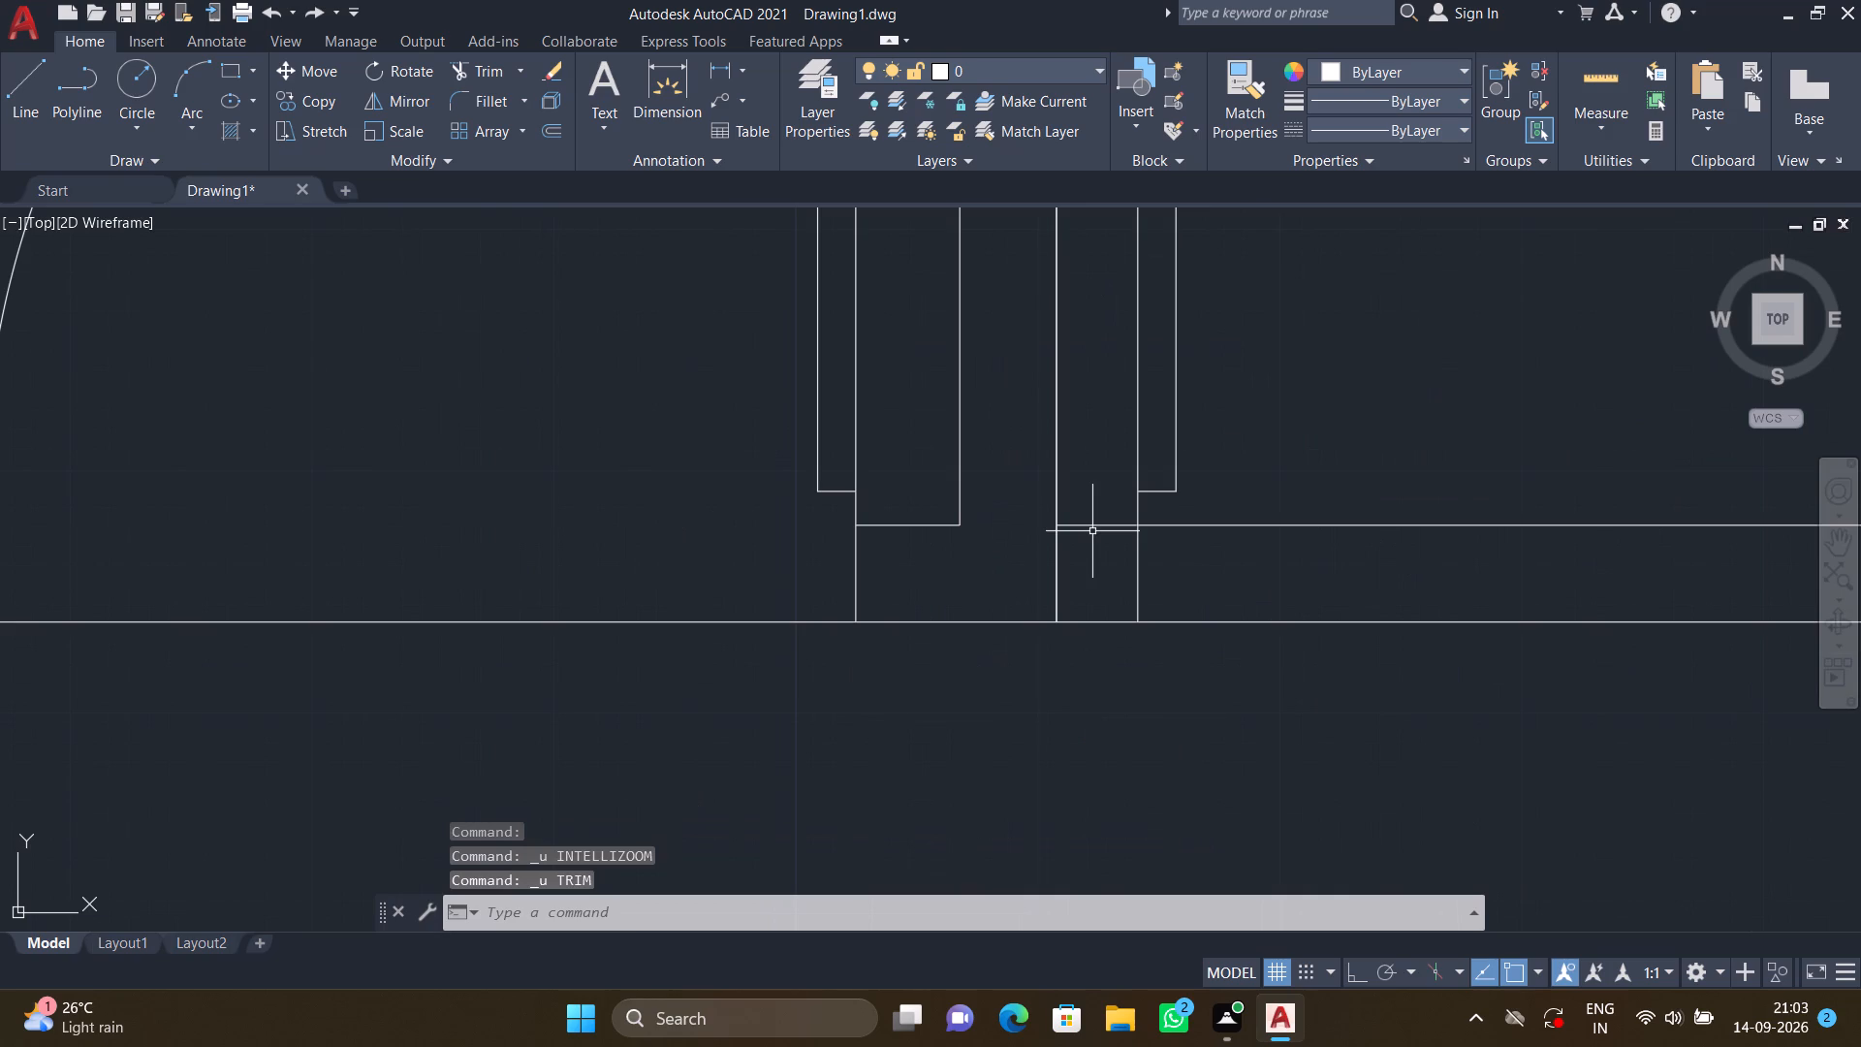
Trim the north face line of the northeastern room's south wall across its door opening, including the short piece beside the door leaf.
scroll(1099, 529, down, 4)
scroll(1170, 492, down, 3)
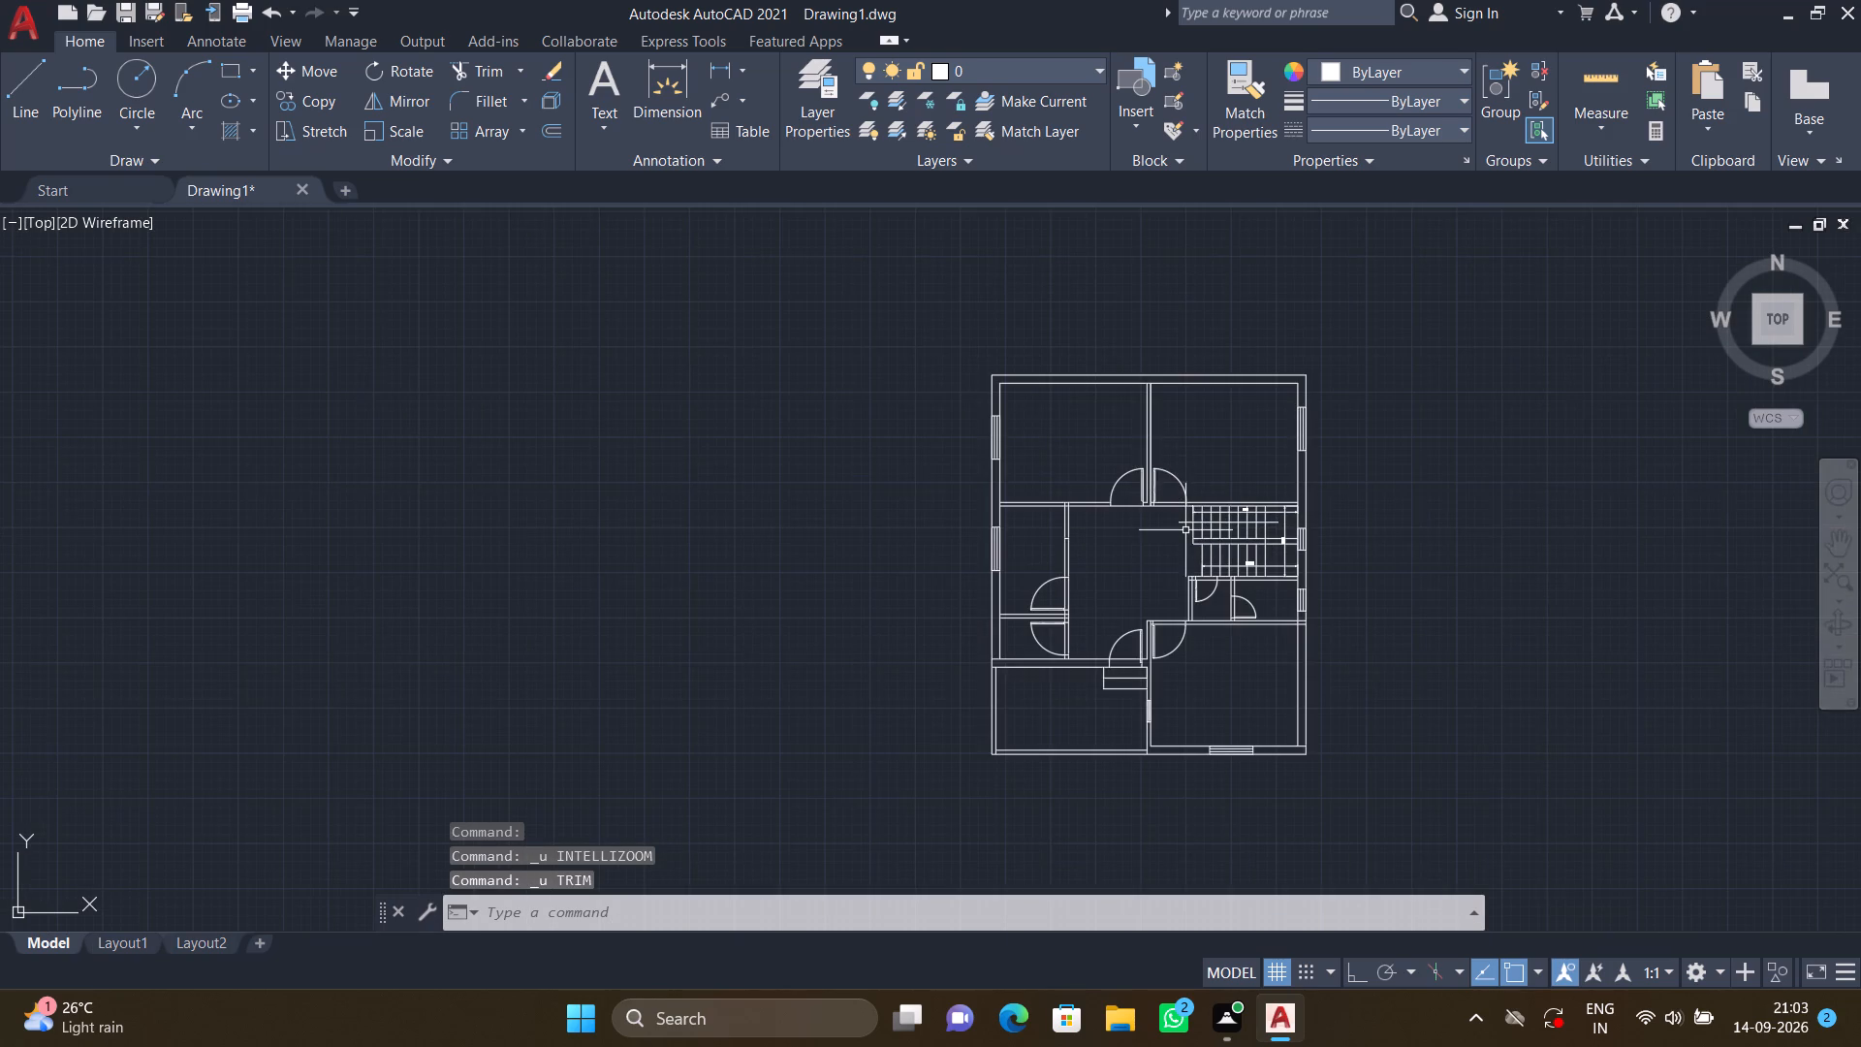
scroll(1185, 531, up, 2)
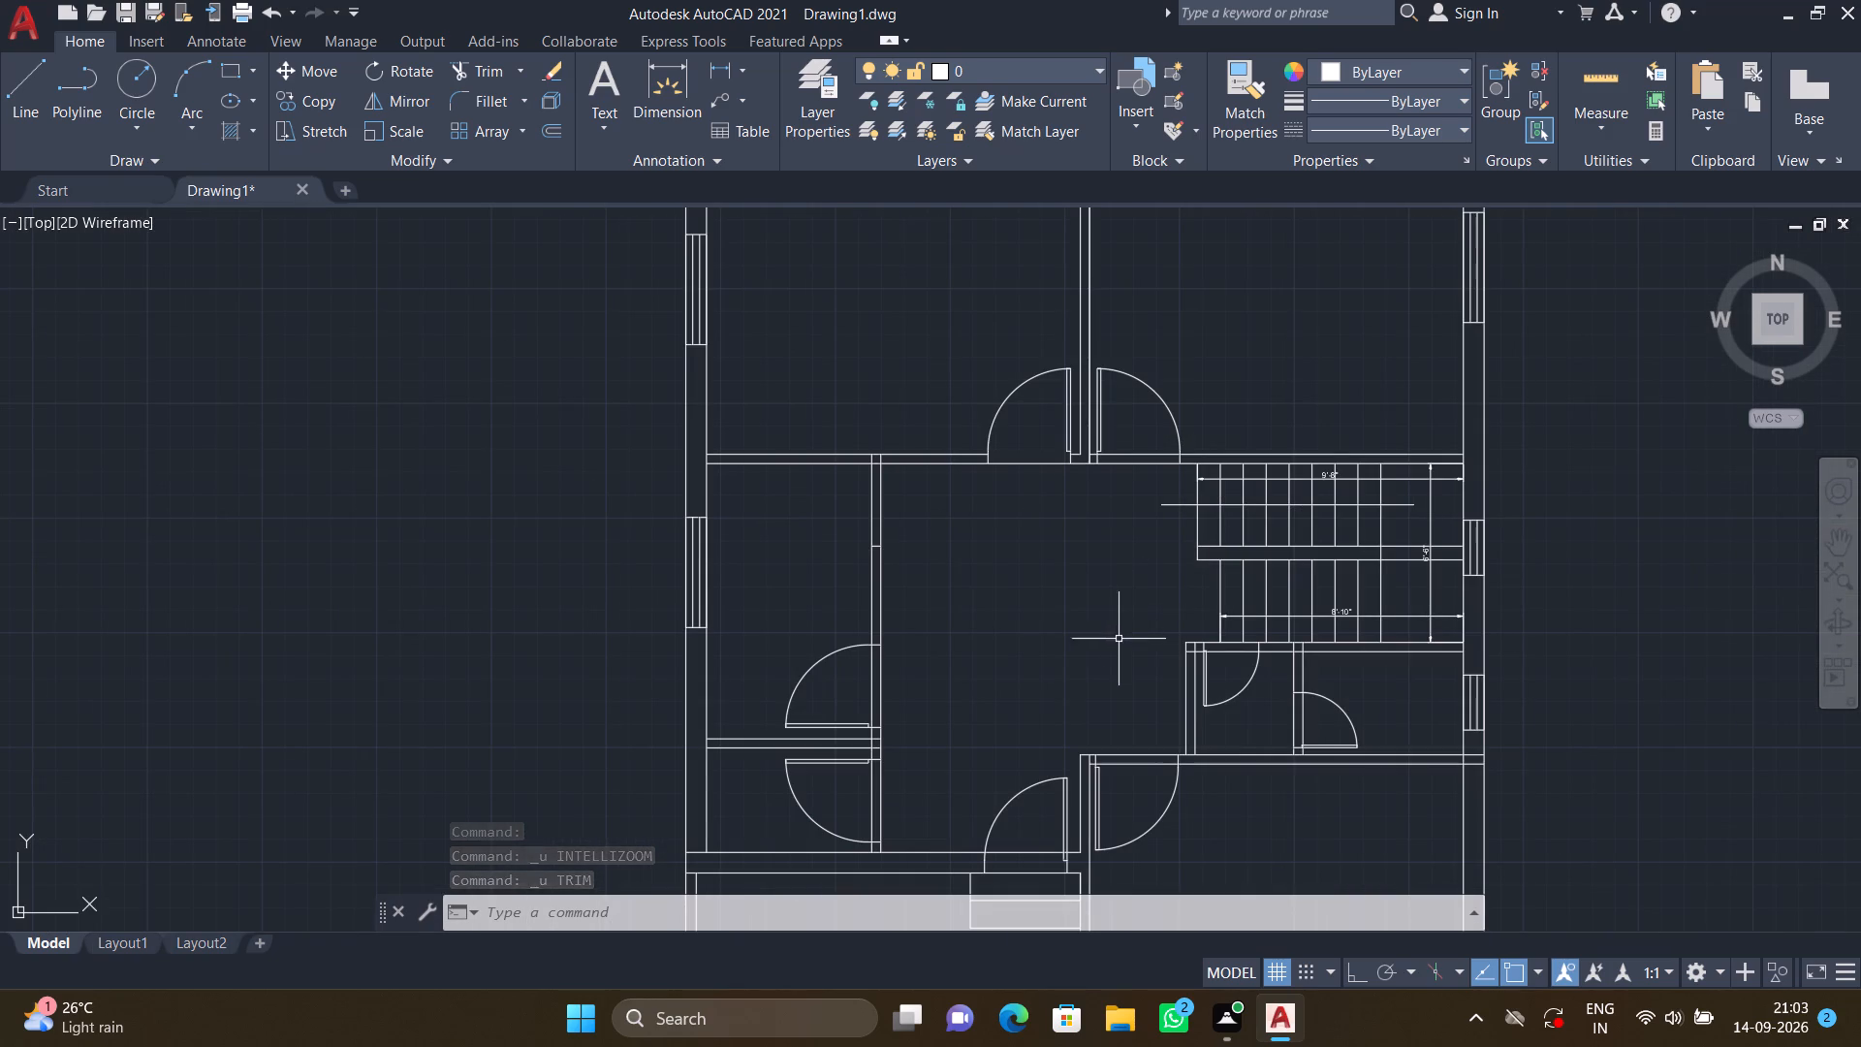
middle_drag(1130, 672, 1082, 498)
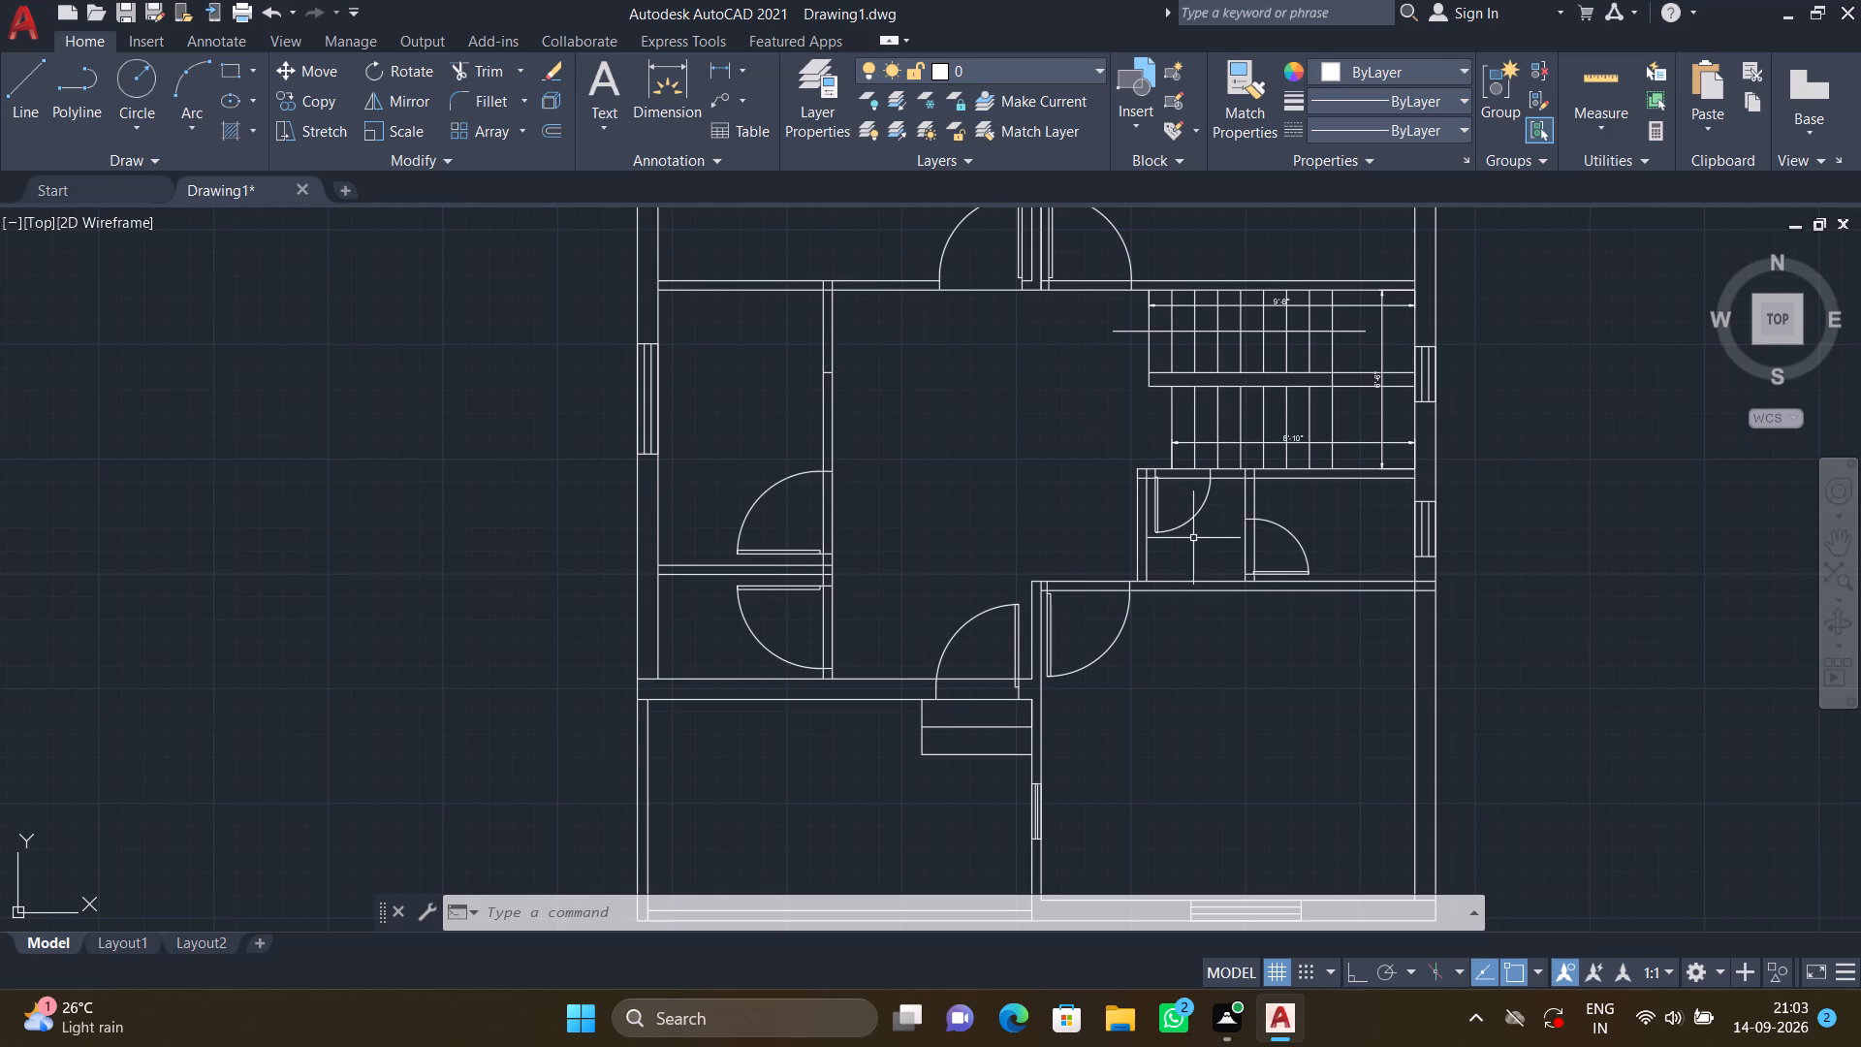
scroll(861, 811, down, 1)
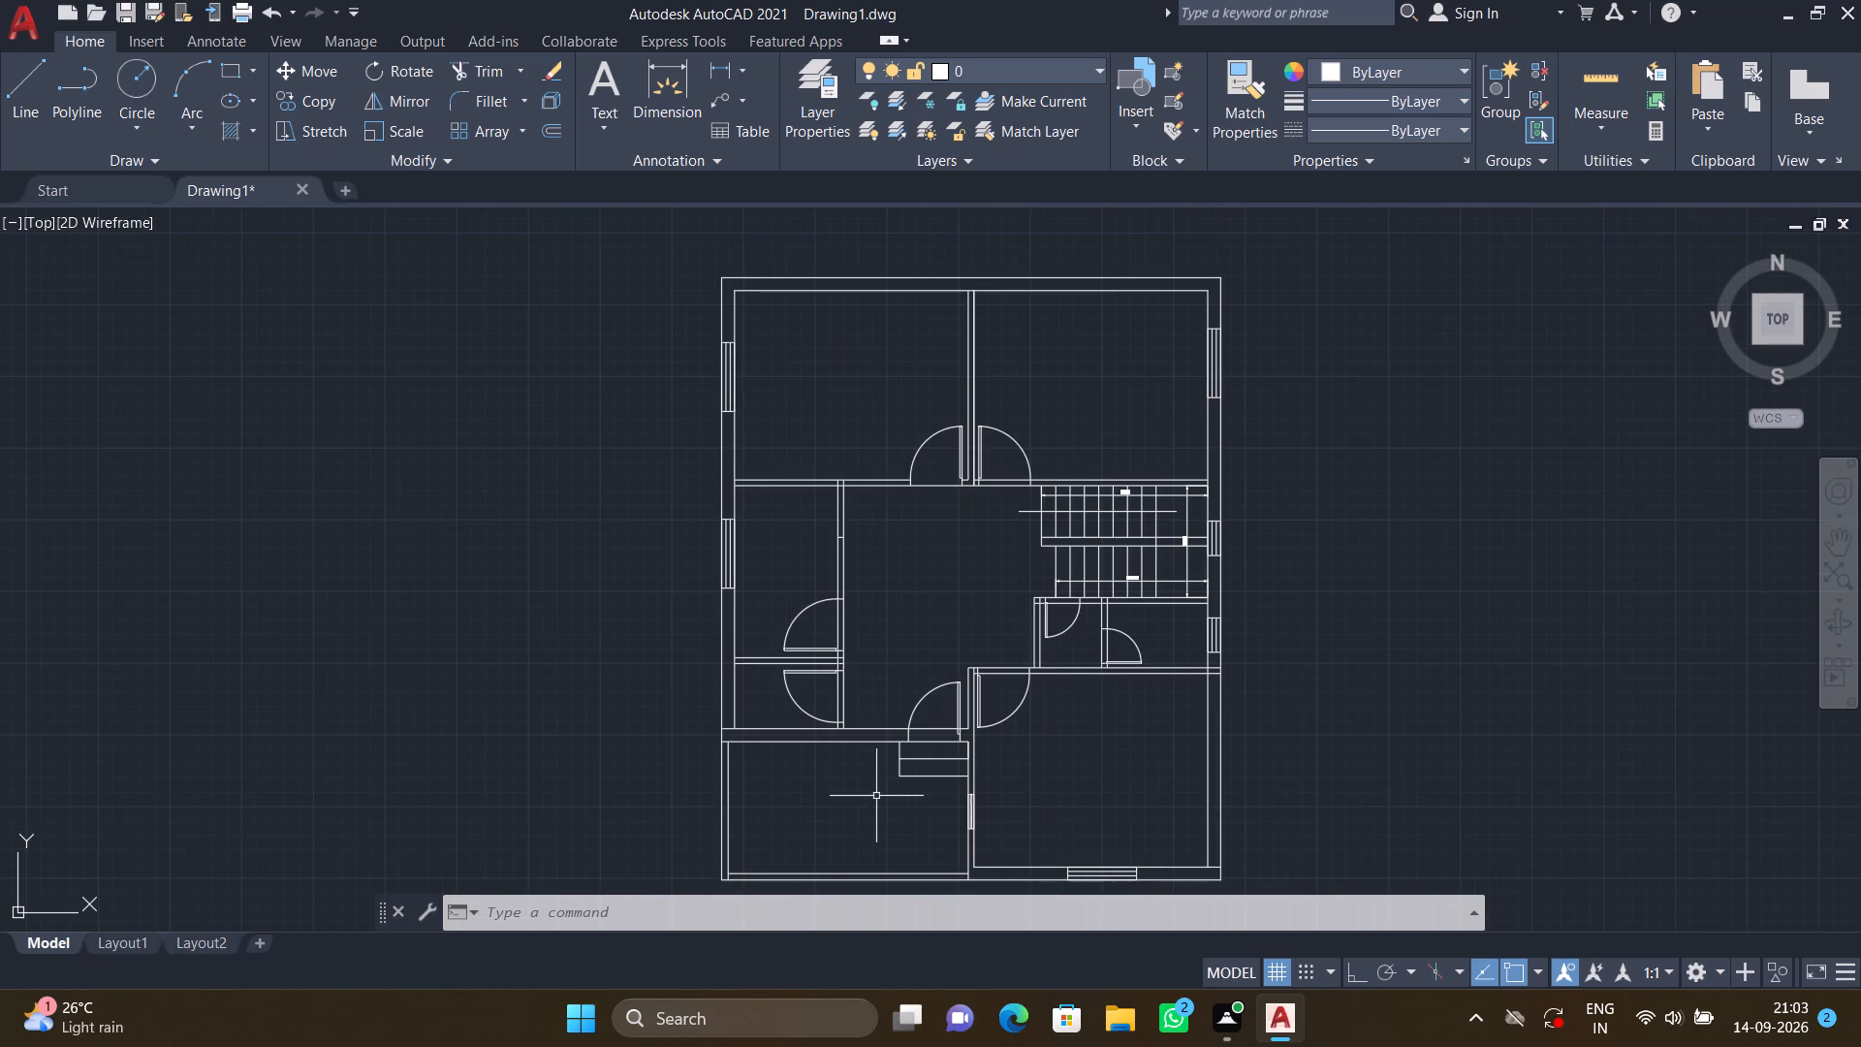
scroll(898, 762, up, 1)
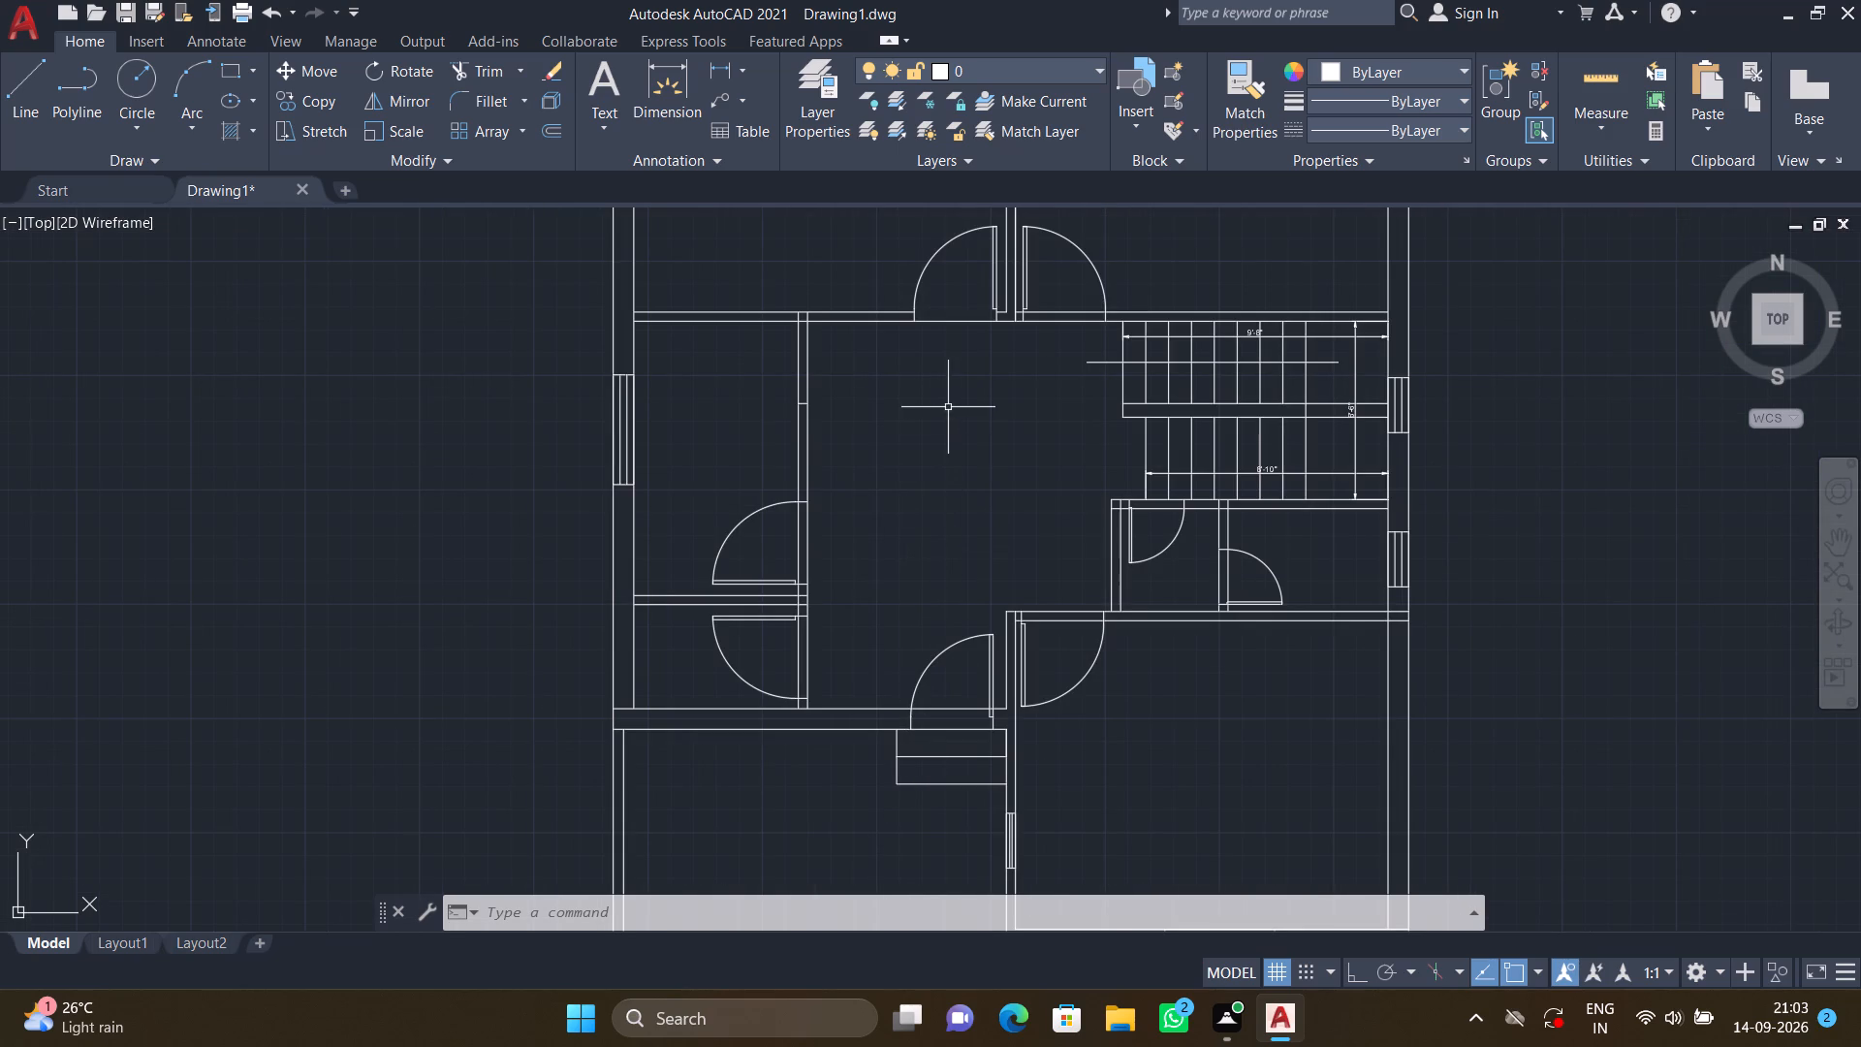
middle_drag(970, 347, 904, 403)
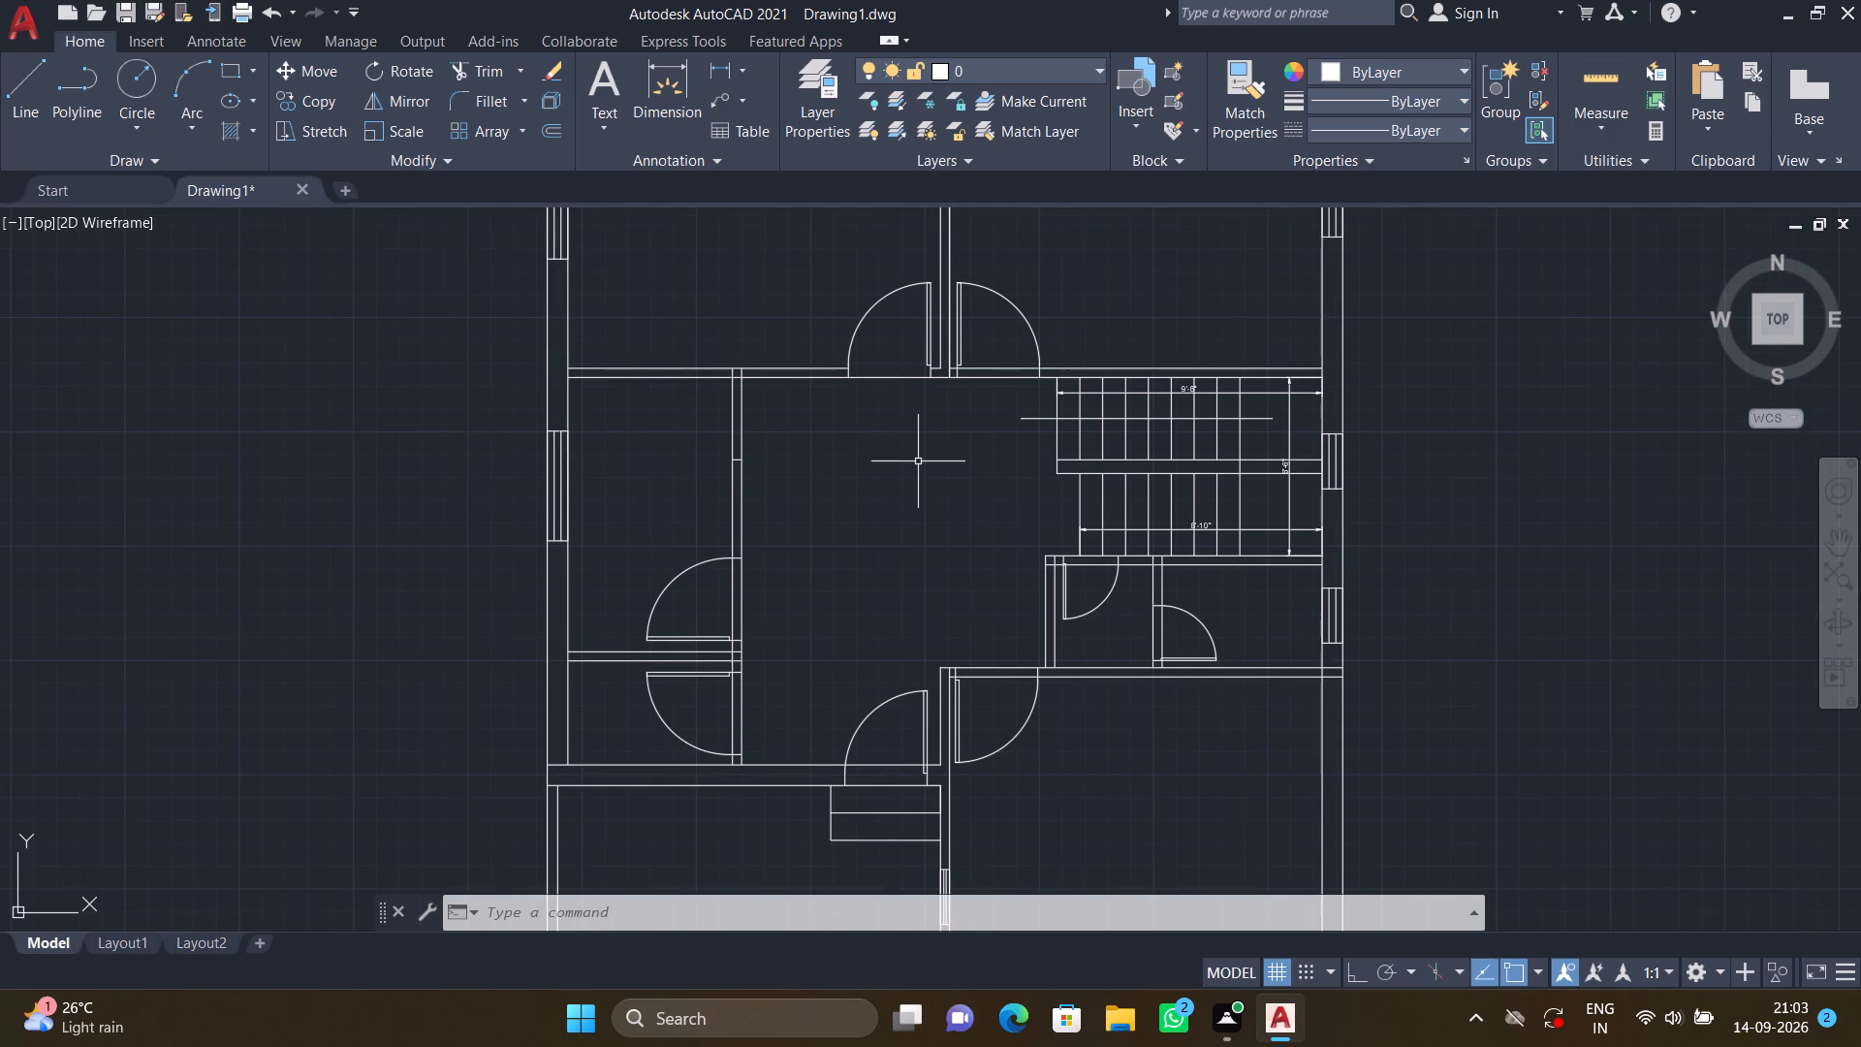
text(TR)
key(Return)
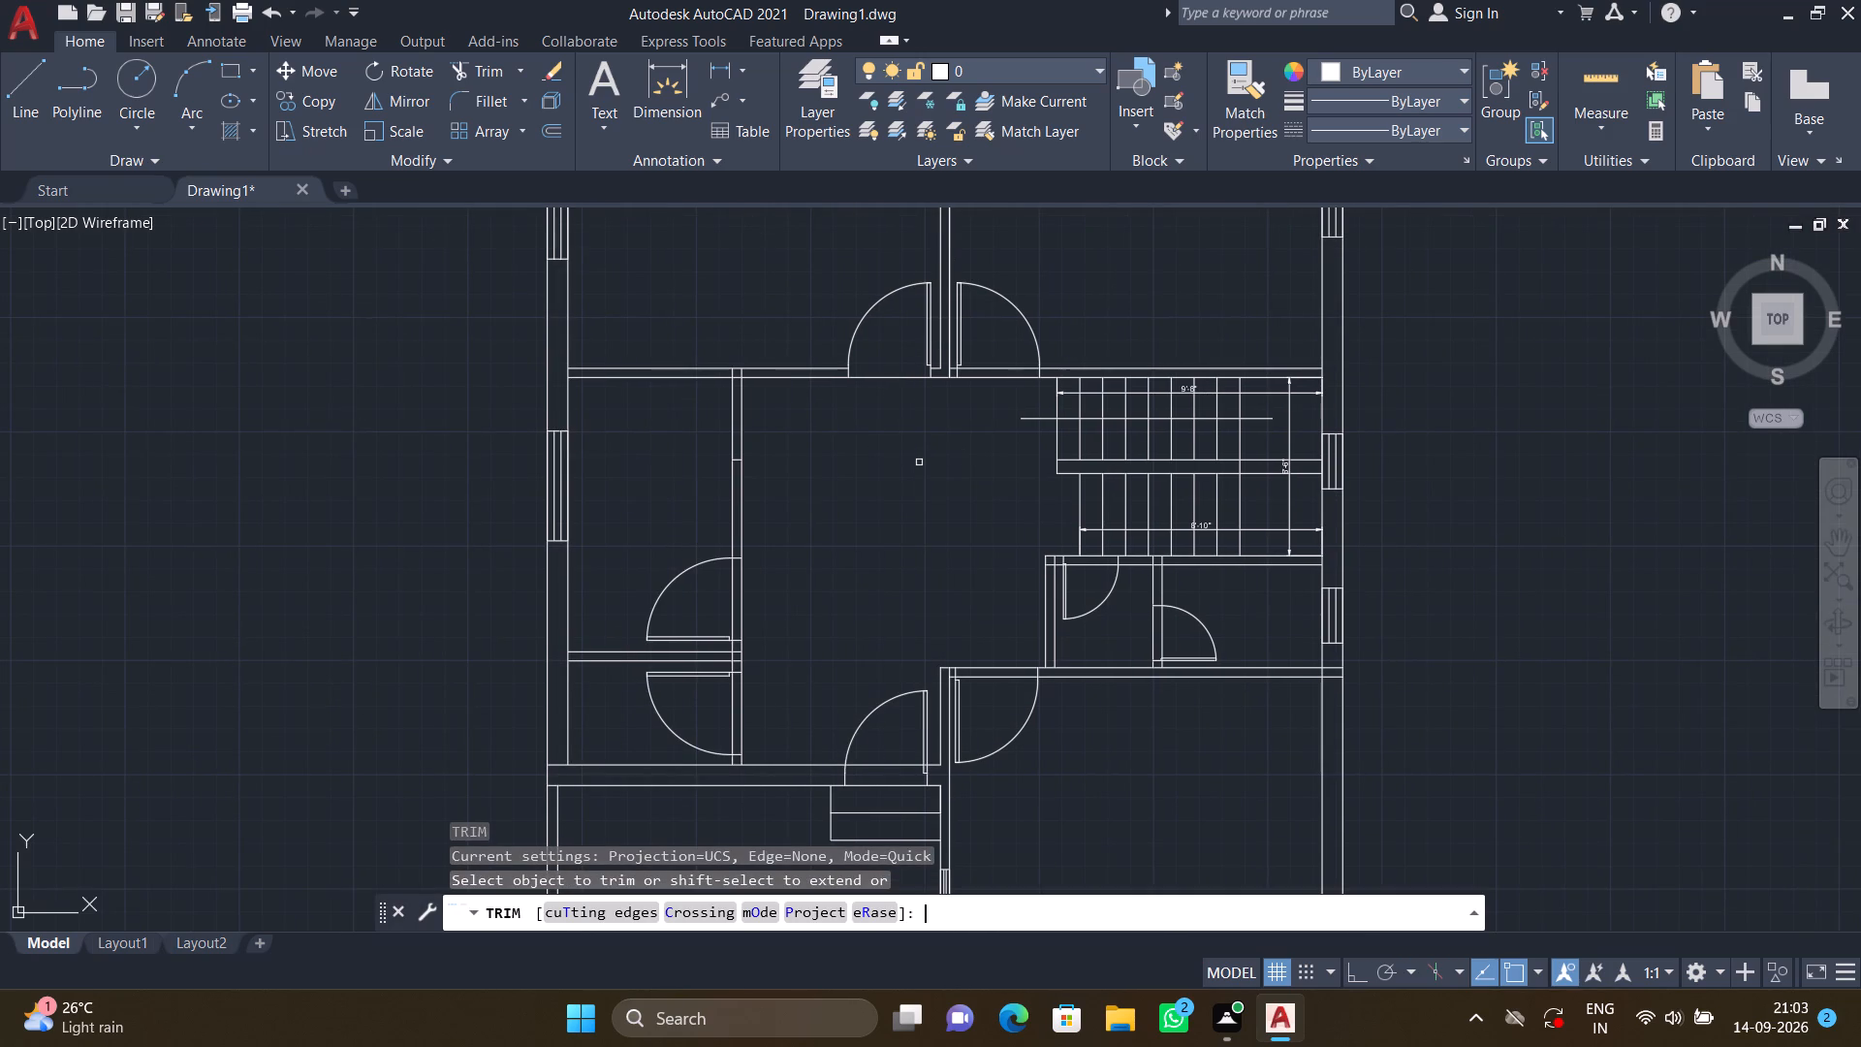
scroll(962, 375, up, 2)
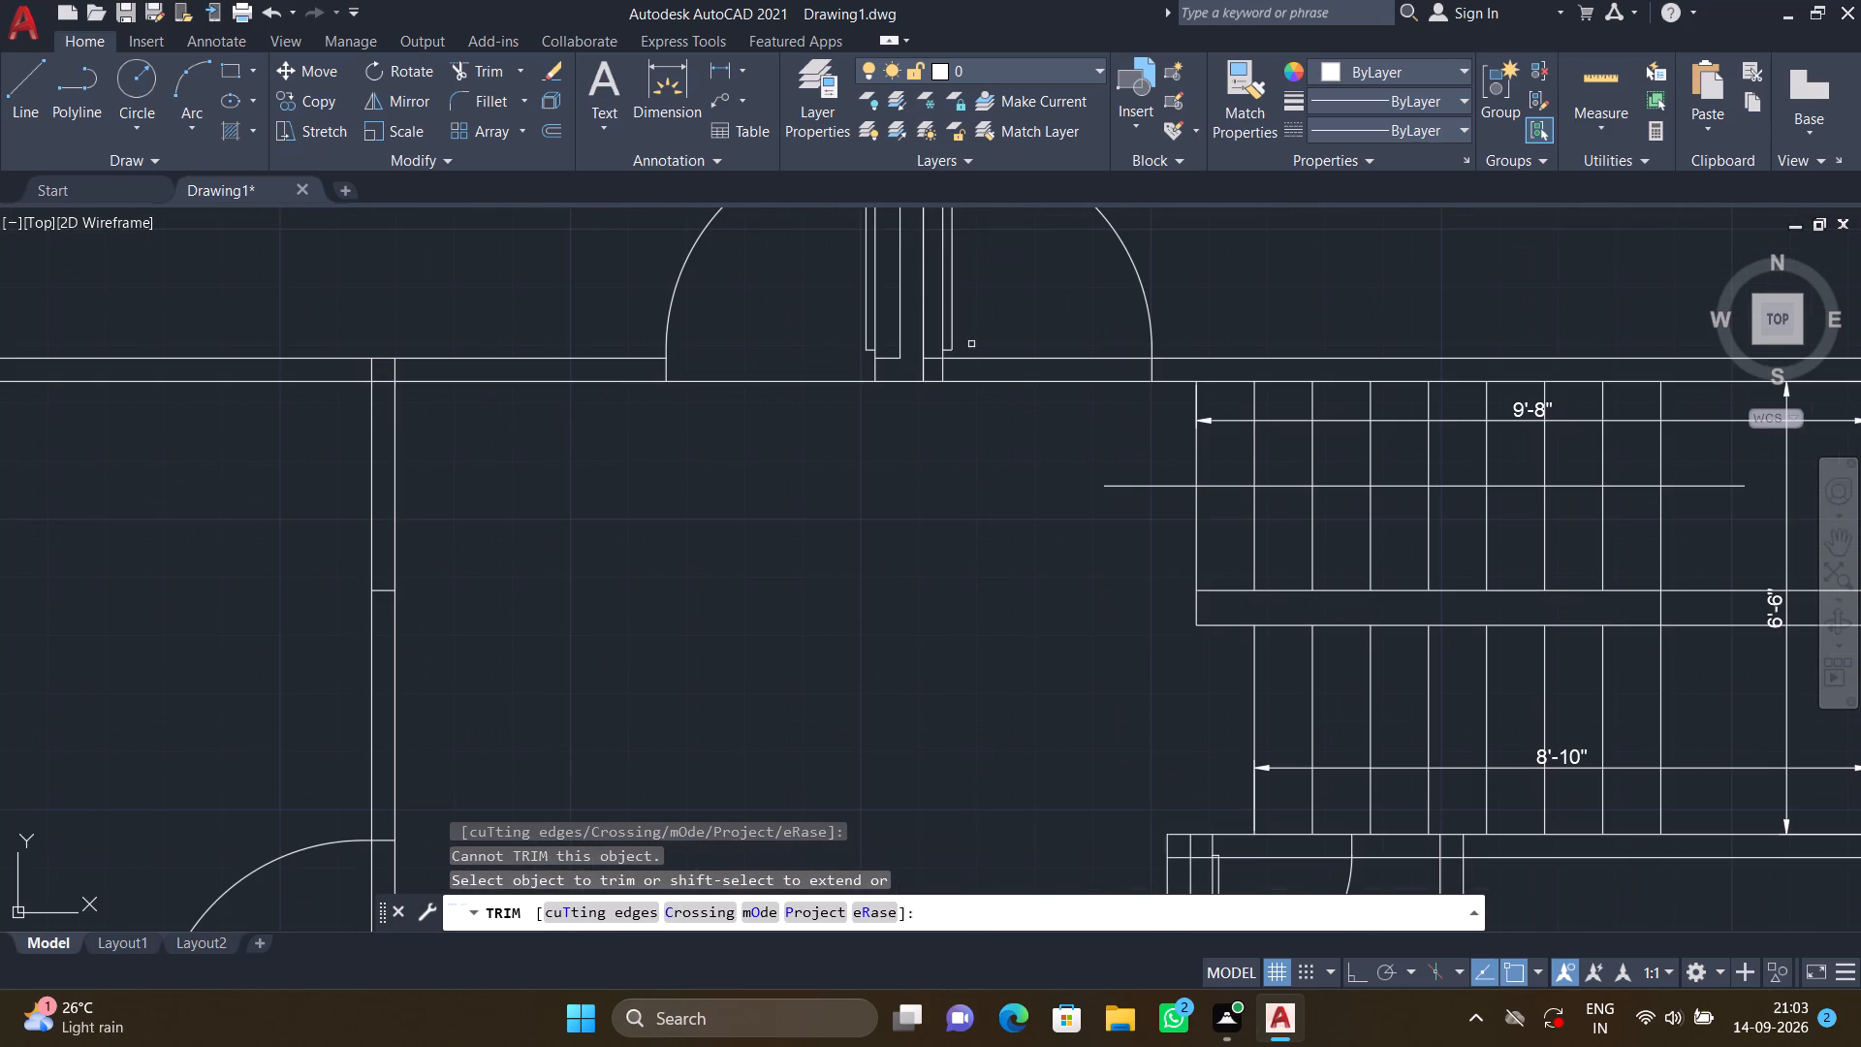
click(984, 341)
click(998, 367)
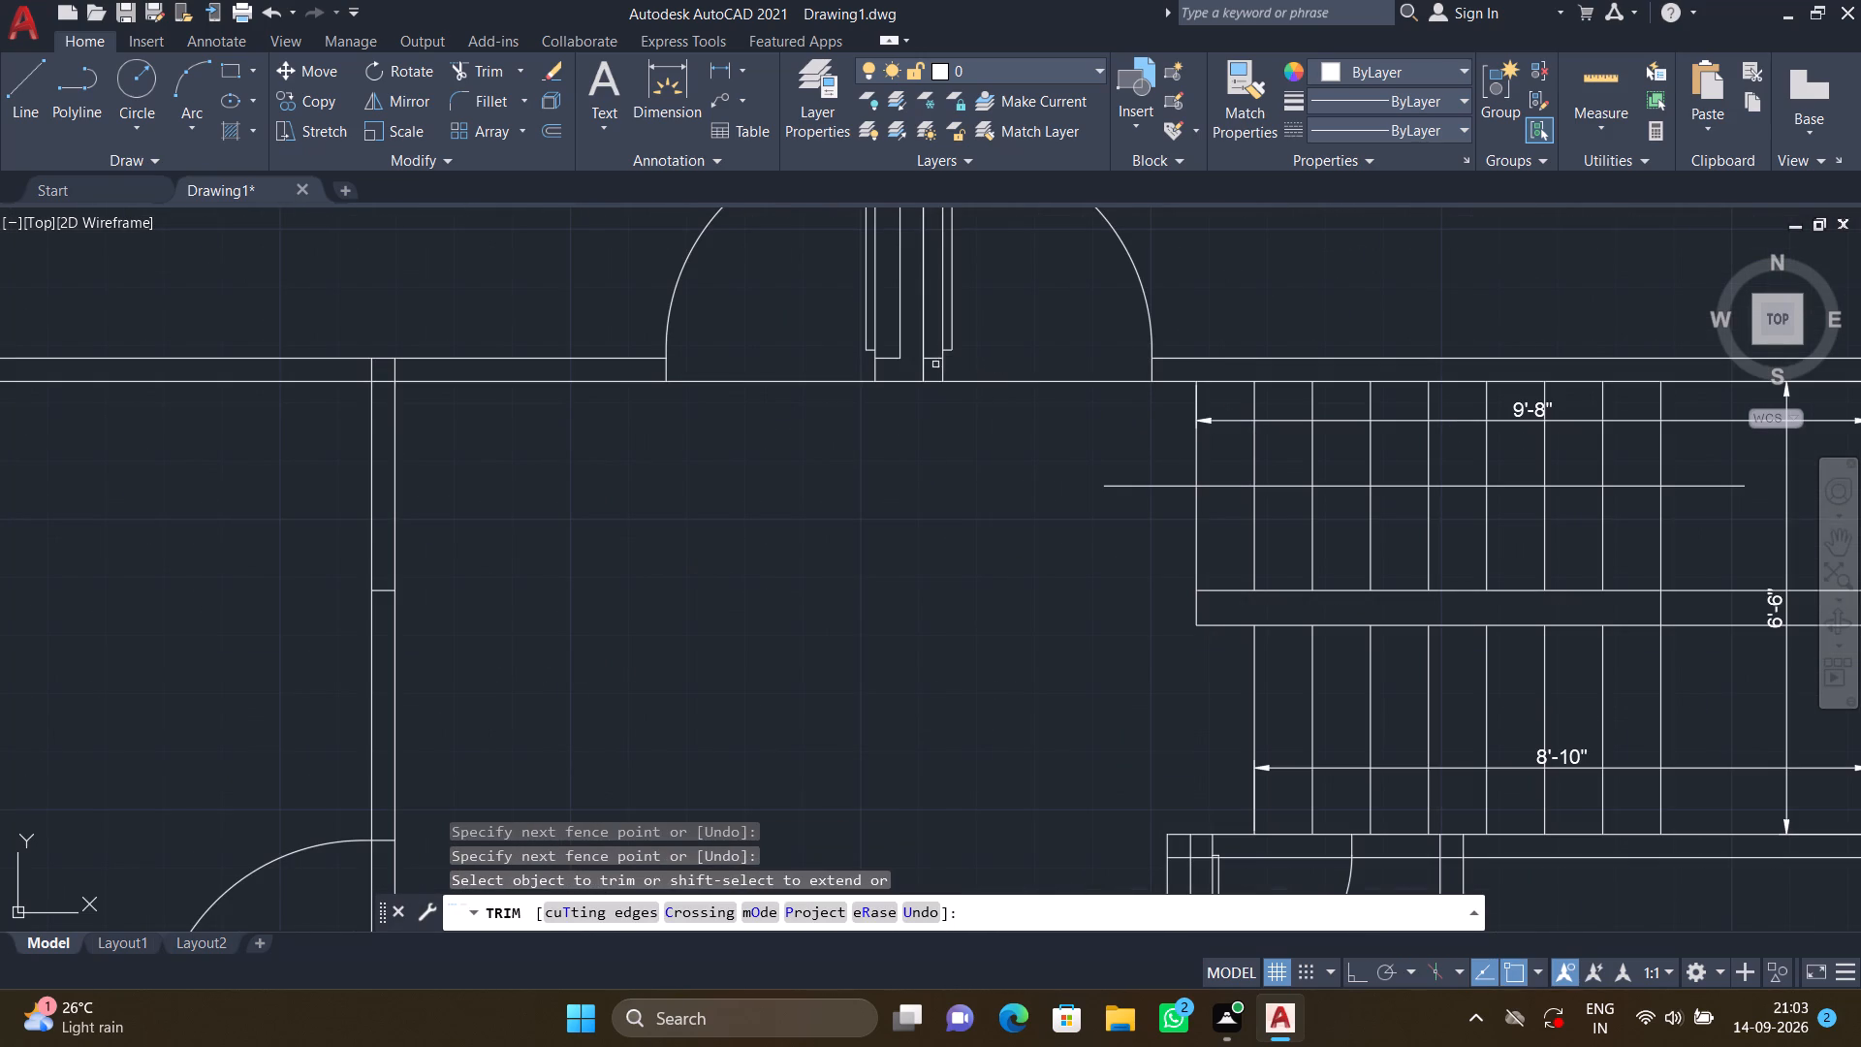
scroll(936, 358, up, 3)
click(918, 351)
click(914, 386)
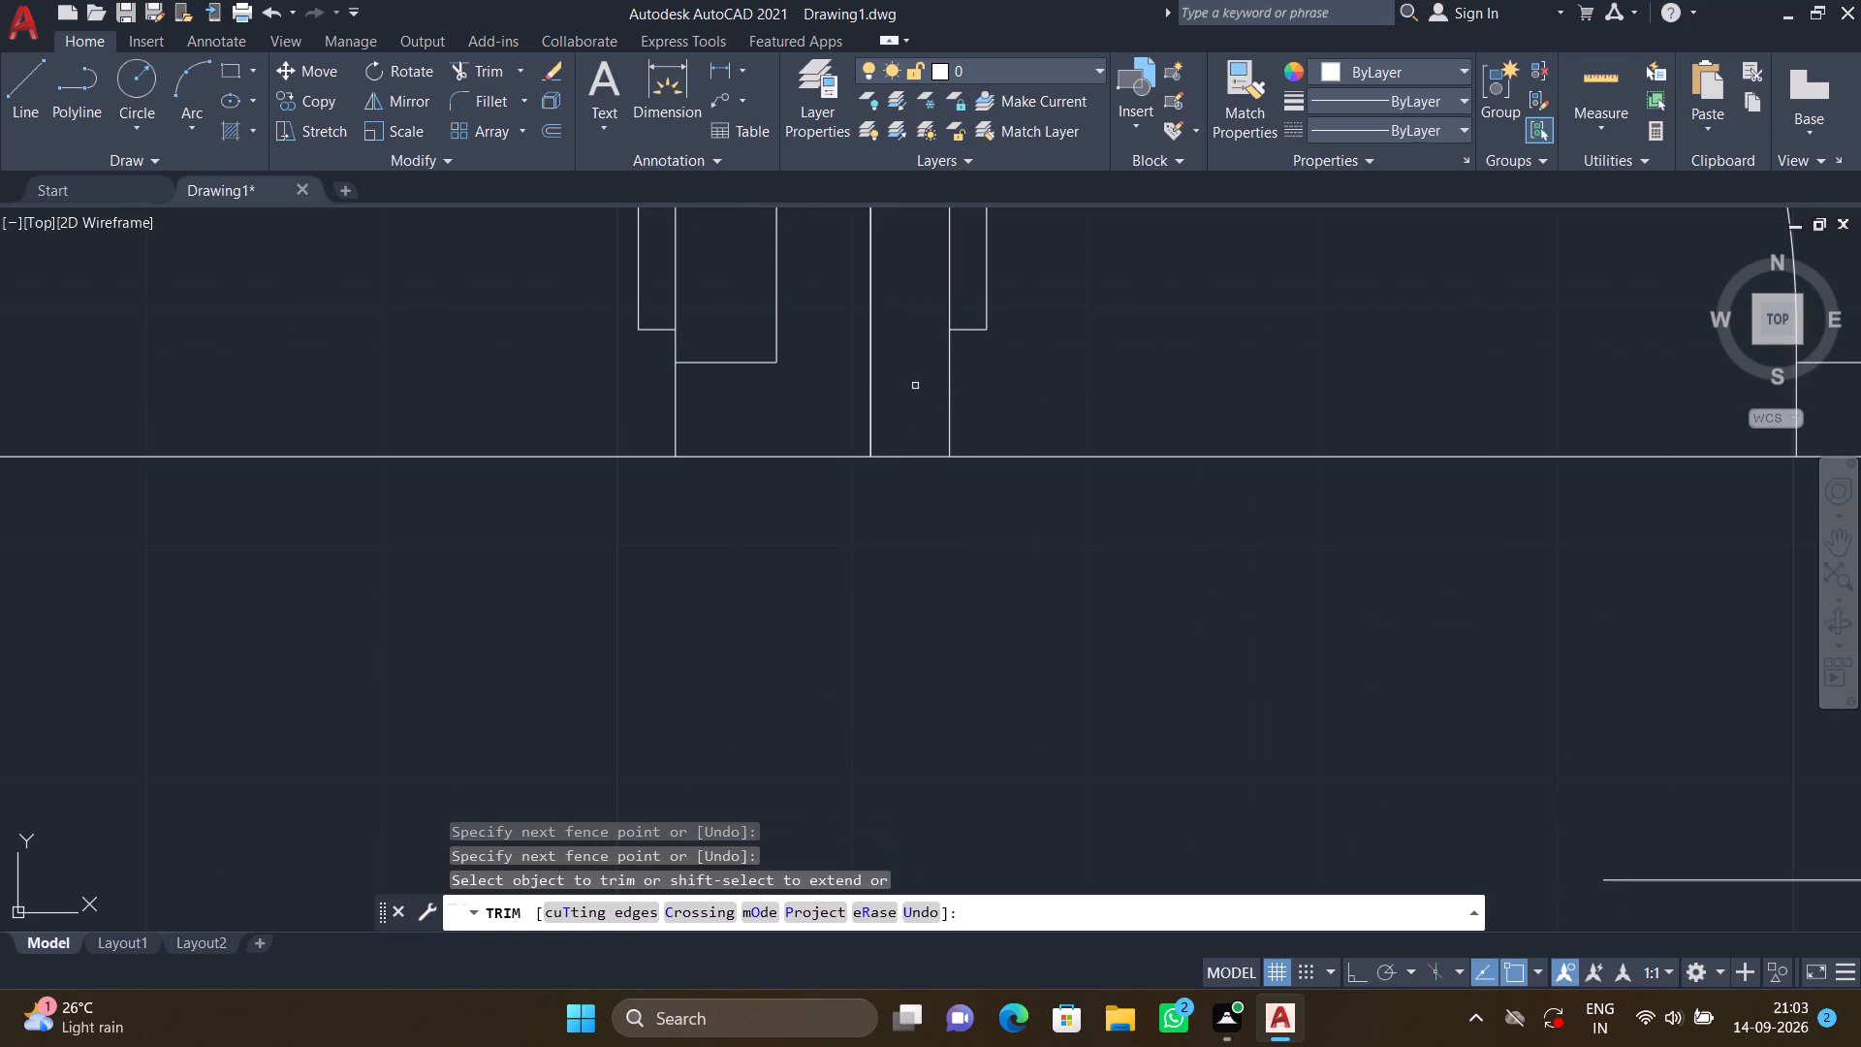
Open the western partition's junction with the northwestern room's south wall by trimming both stubs and the wall line between them.
scroll(919, 385, down, 3)
scroll(1015, 388, down, 1)
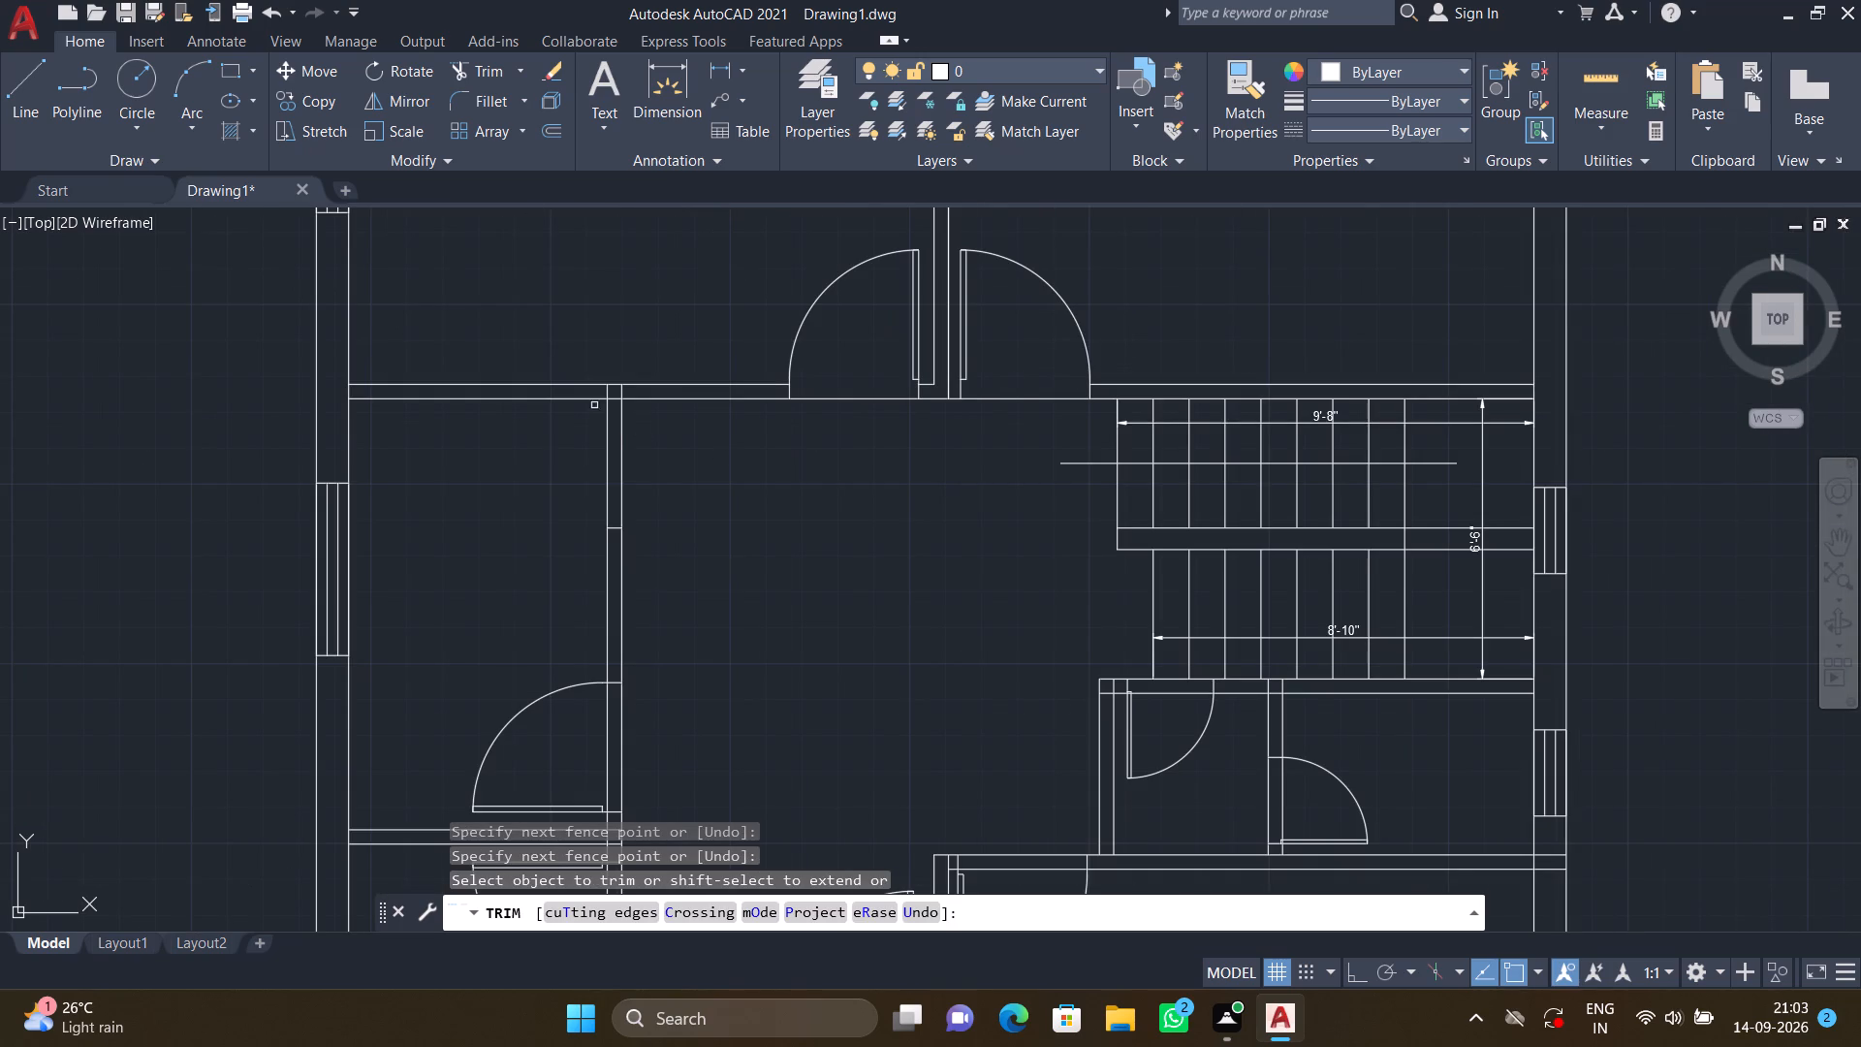
scroll(572, 394, up, 3)
click(663, 392)
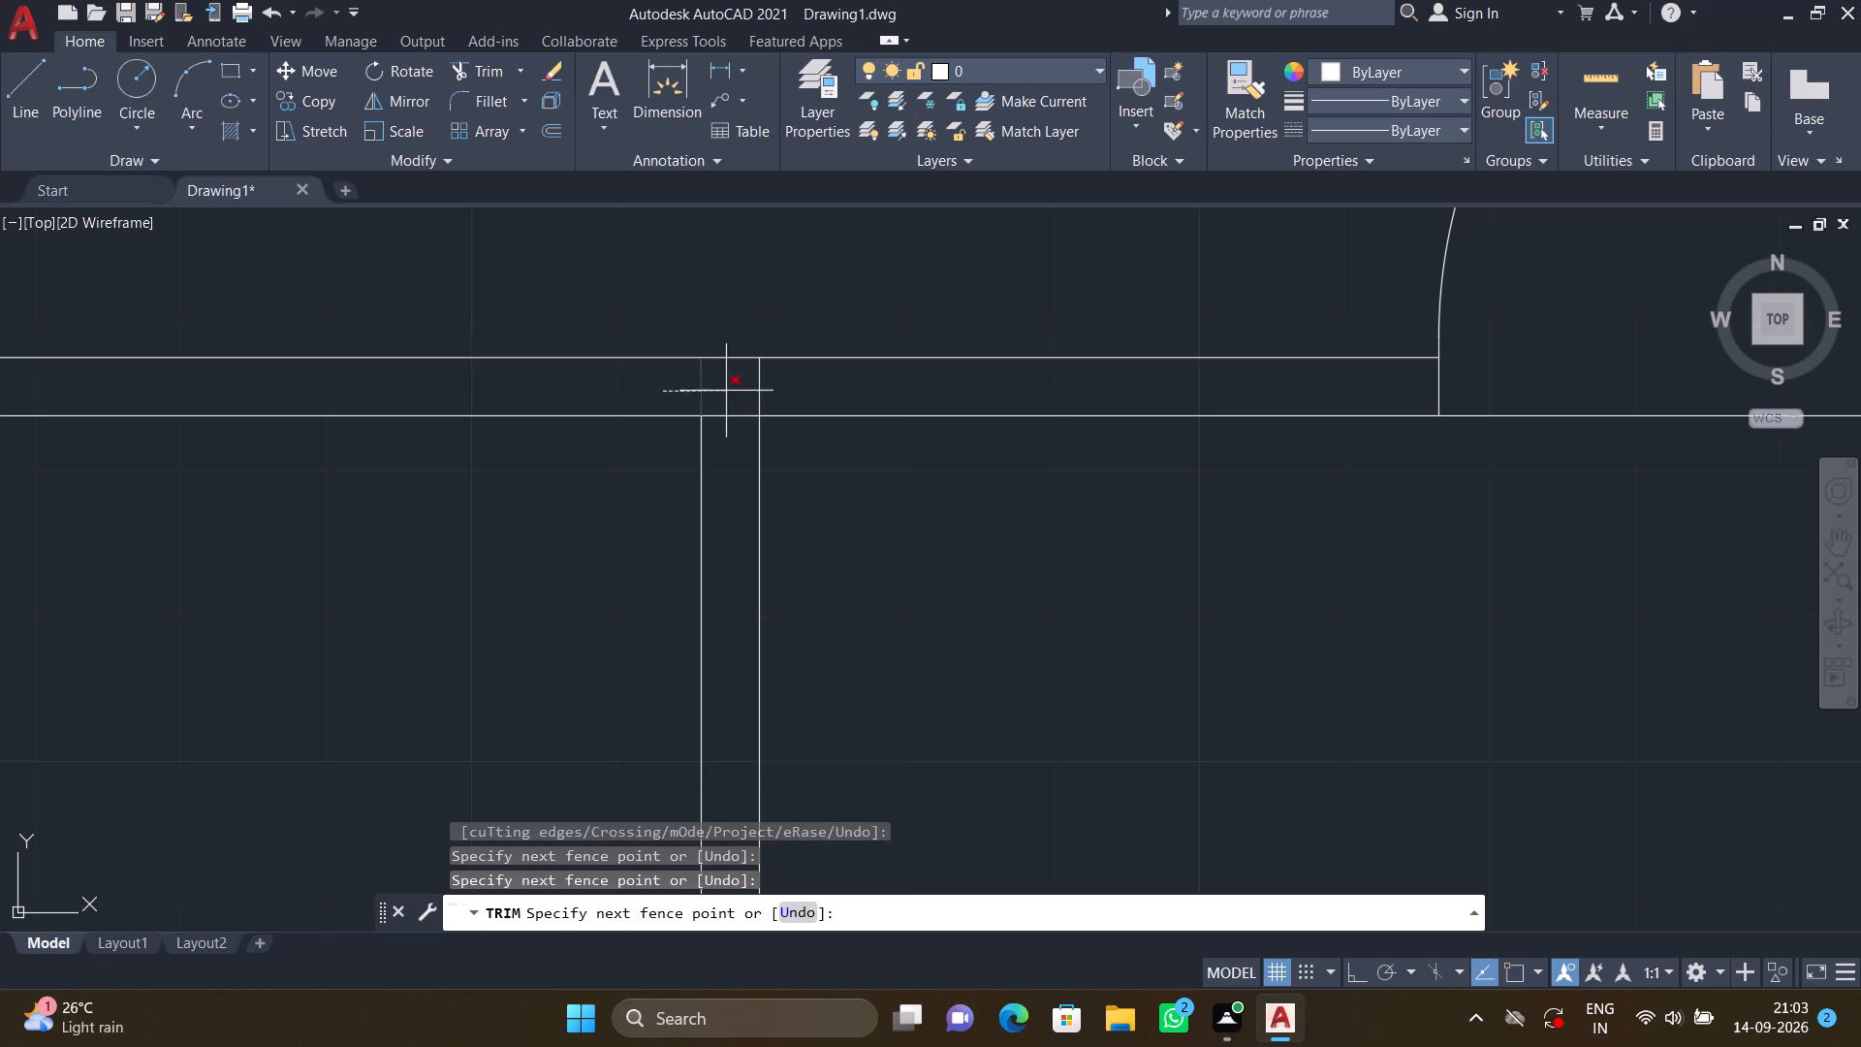
click(836, 396)
click(731, 383)
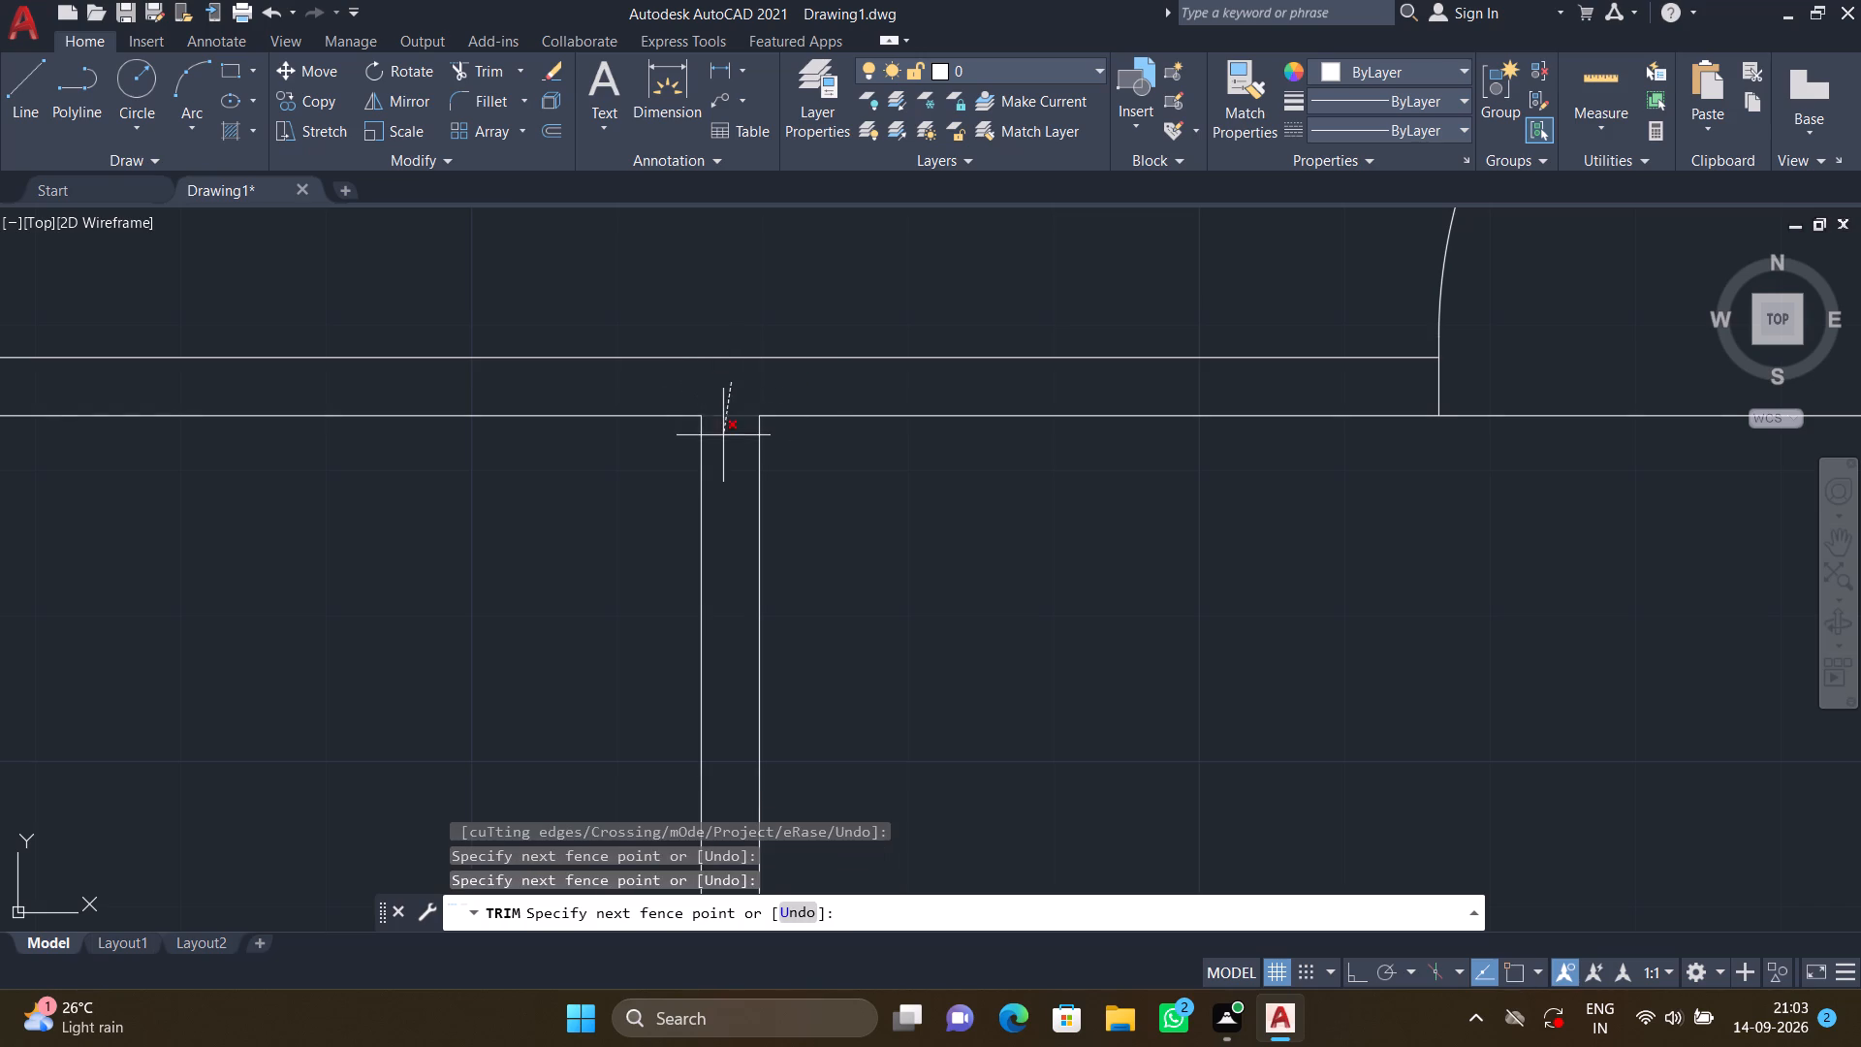
click(723, 437)
Trim away the short cross line between the two lines of the western partition, north of its doors.
scroll(892, 561, down, 4)
middle_drag(910, 695, 933, 570)
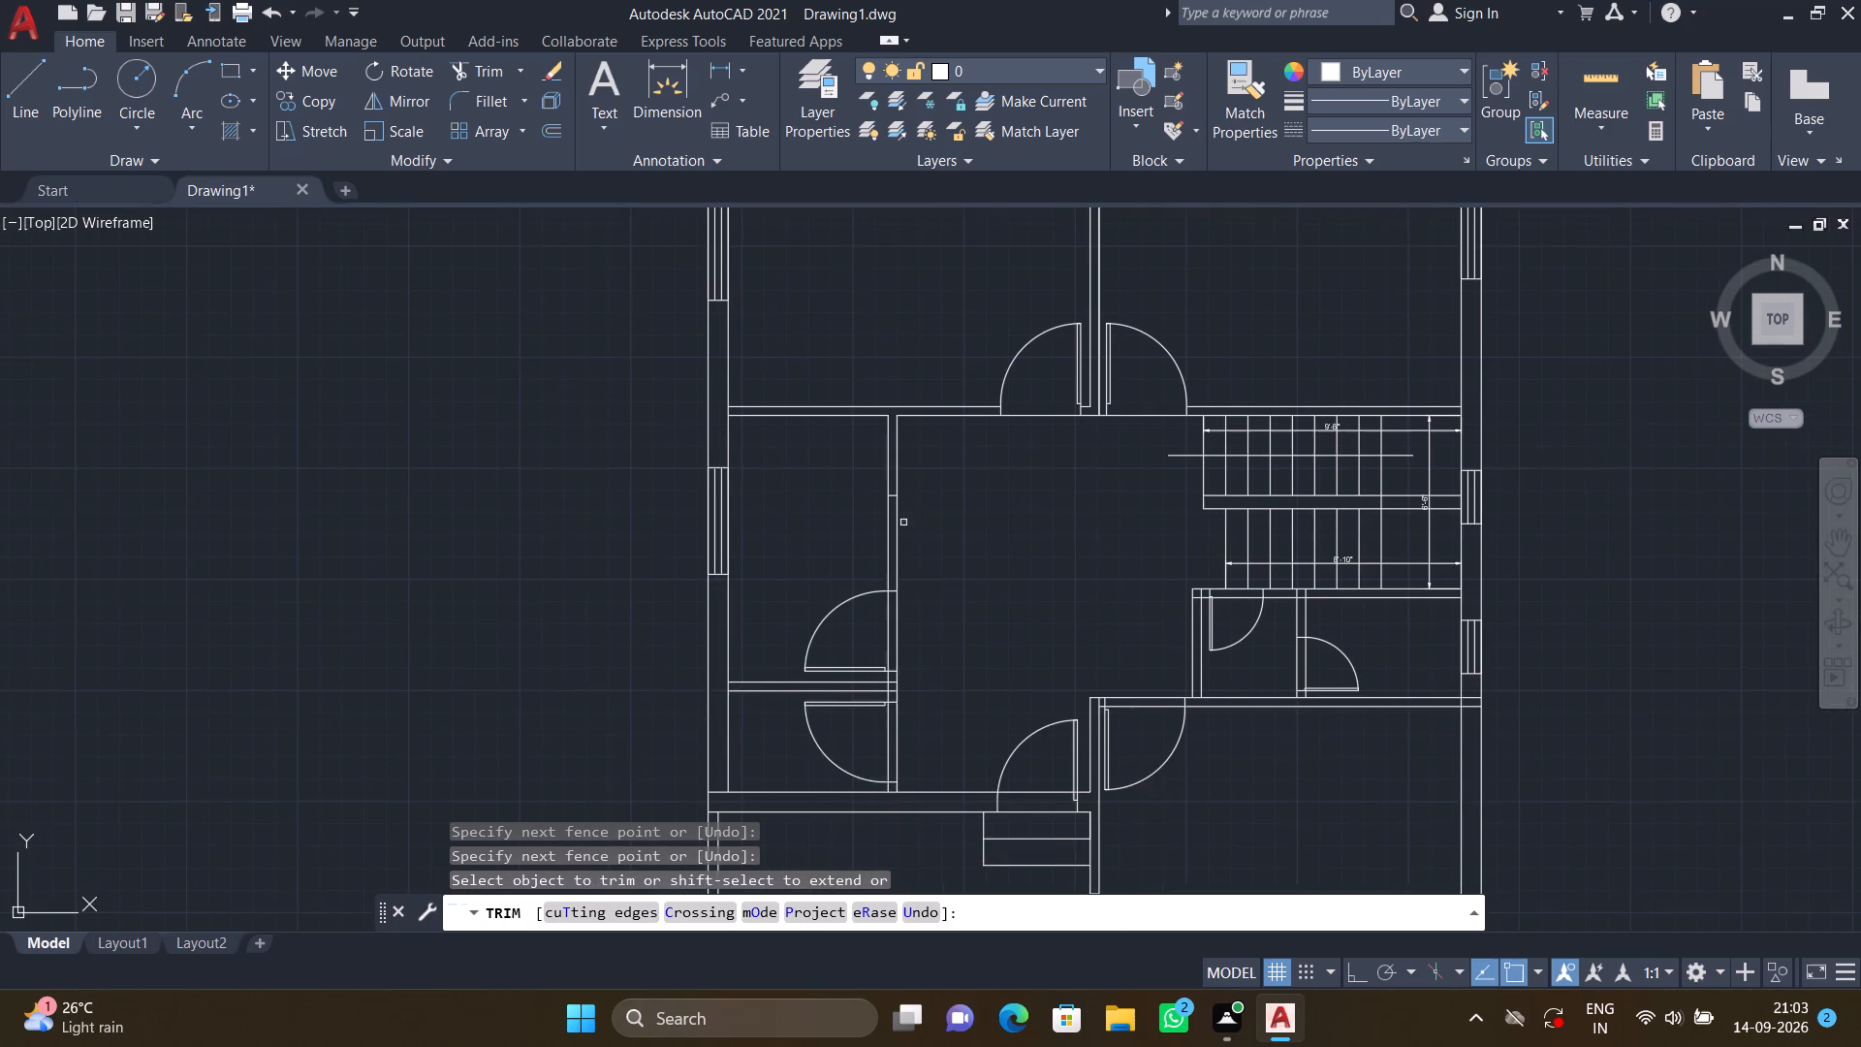
scroll(887, 490, up, 4)
click(887, 490)
click(886, 571)
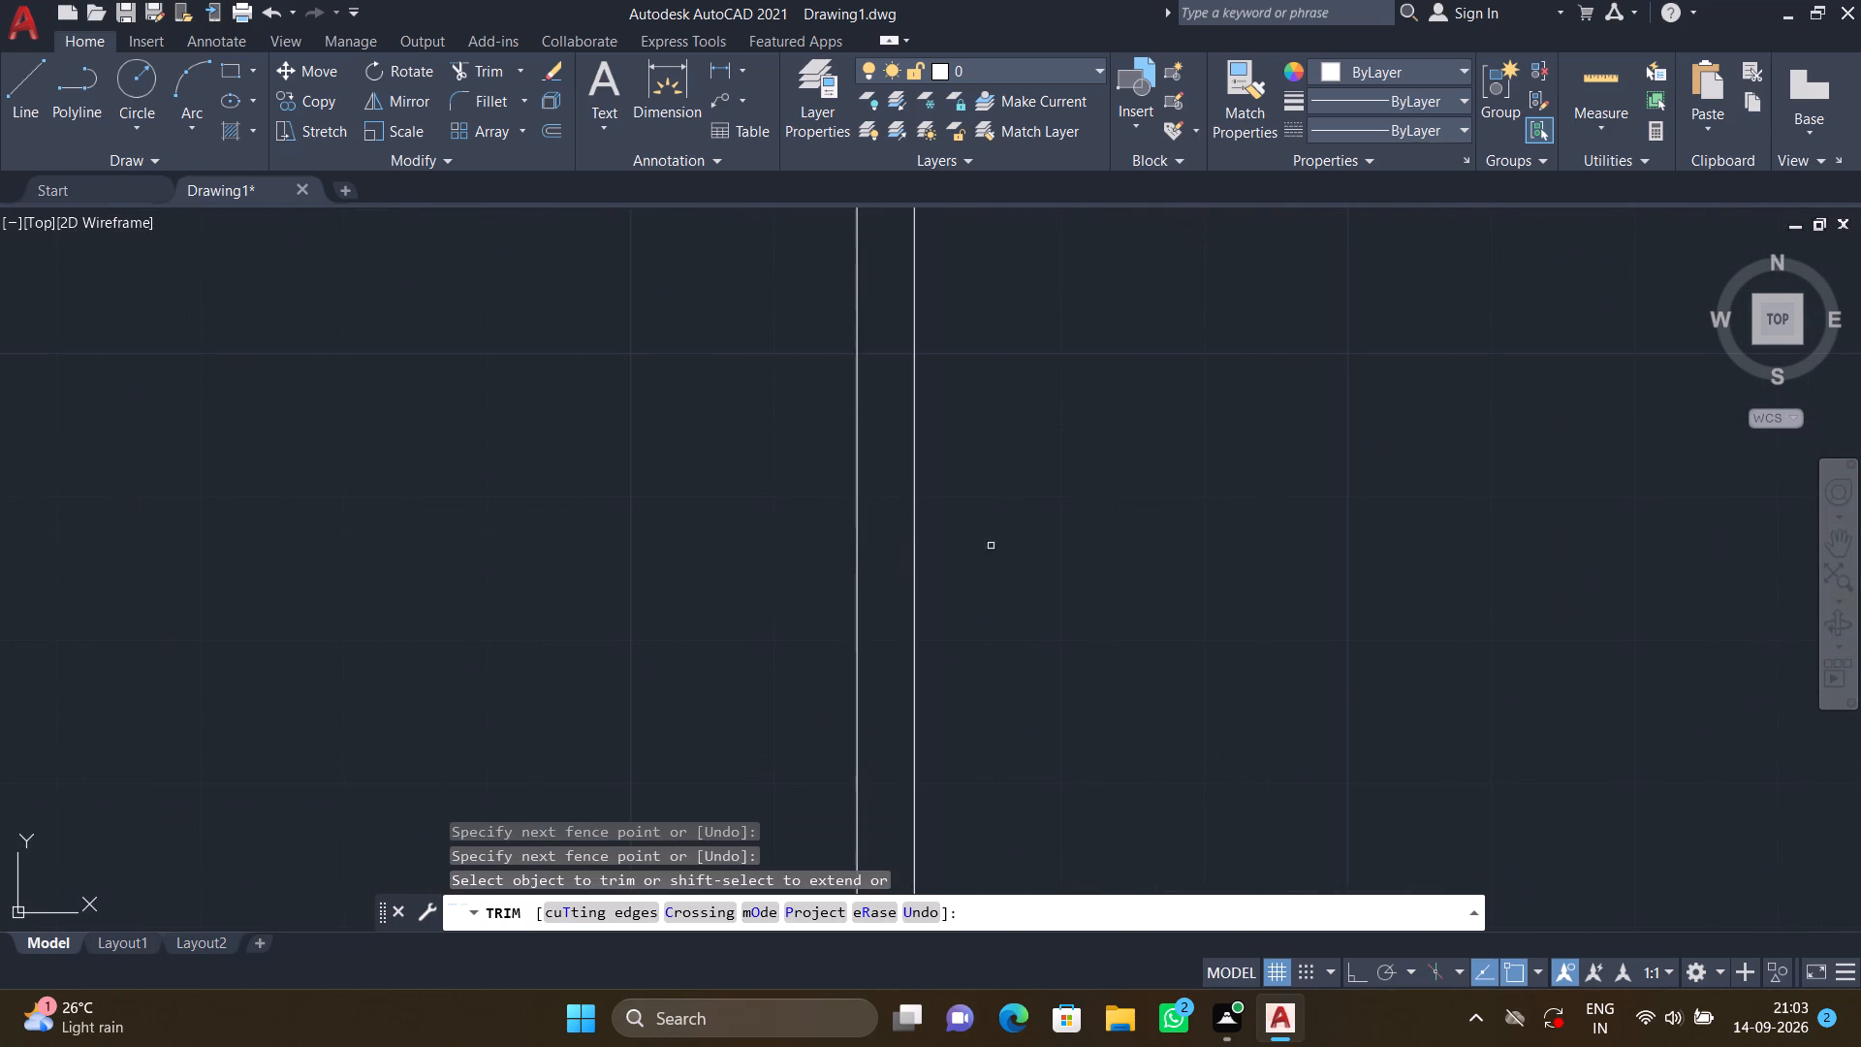
Trim the west line of the western partition across the opening of the northern of its two doors.
scroll(1064, 525, down, 4)
middle_drag(1105, 607, 1109, 479)
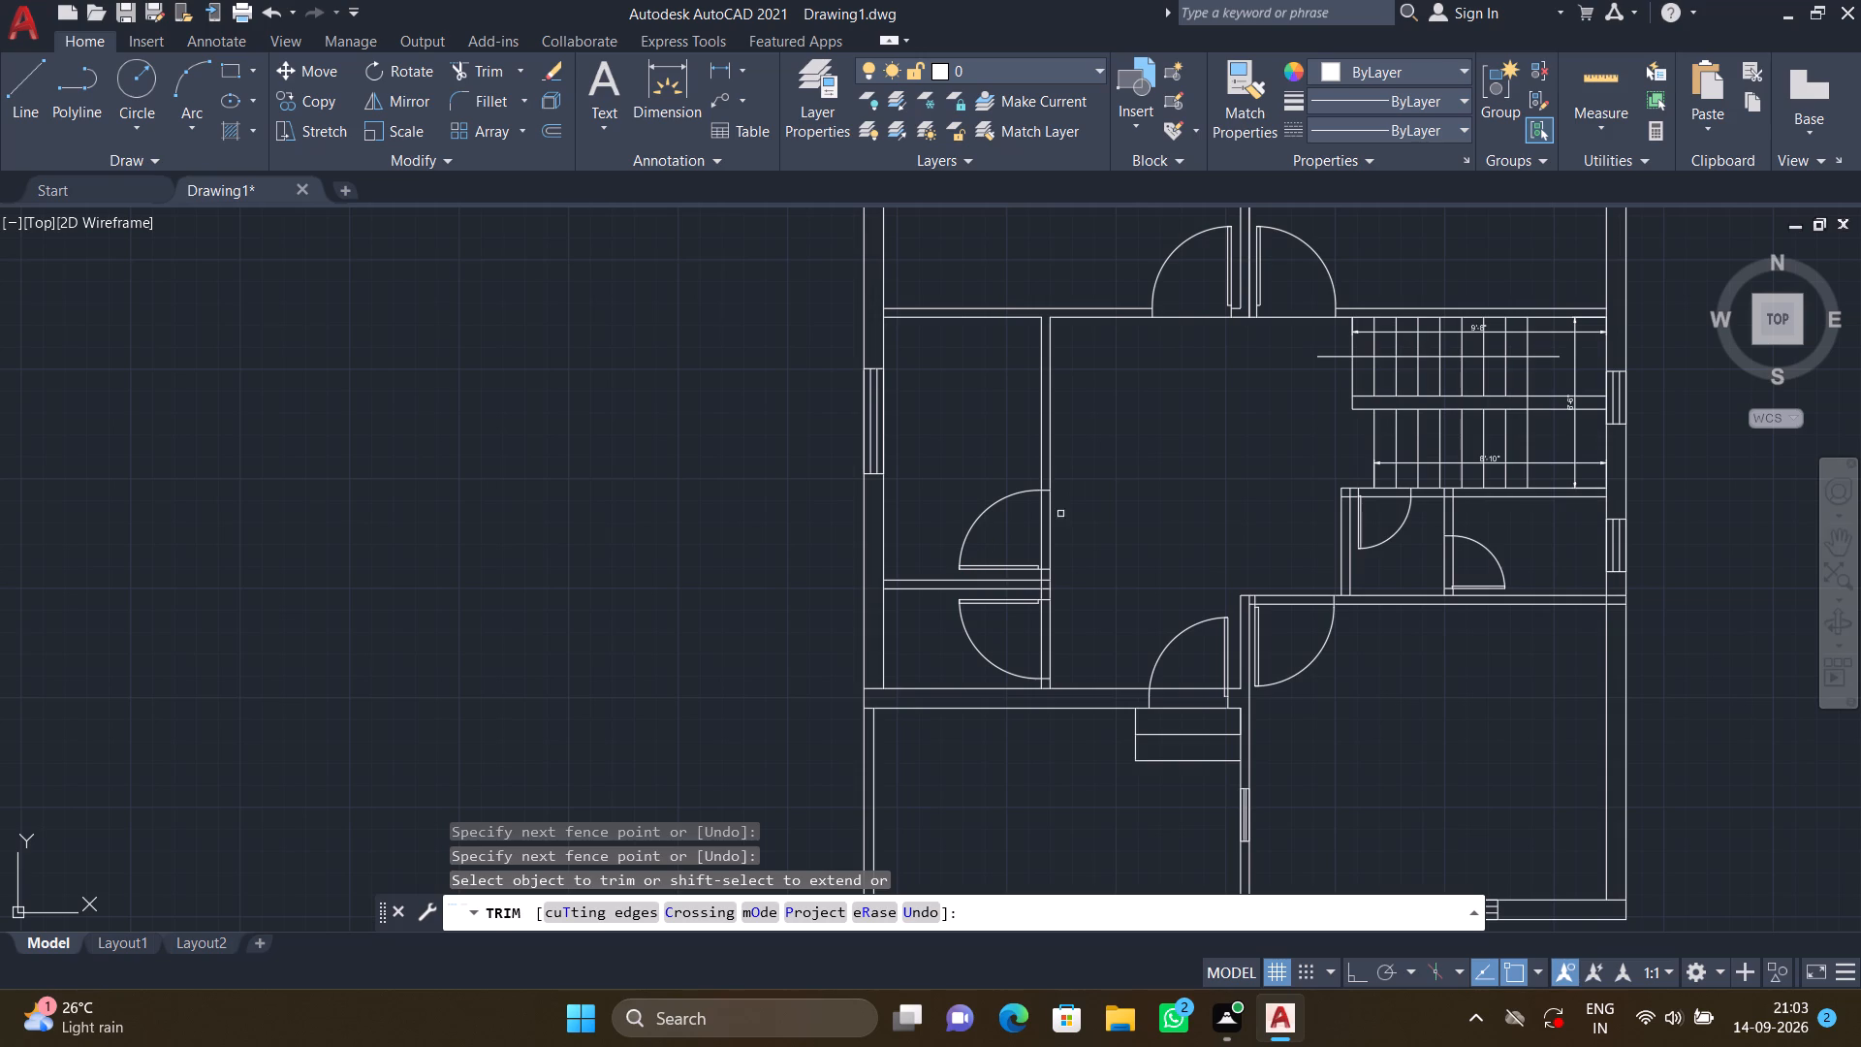
scroll(1002, 537, up, 3)
click(1078, 529)
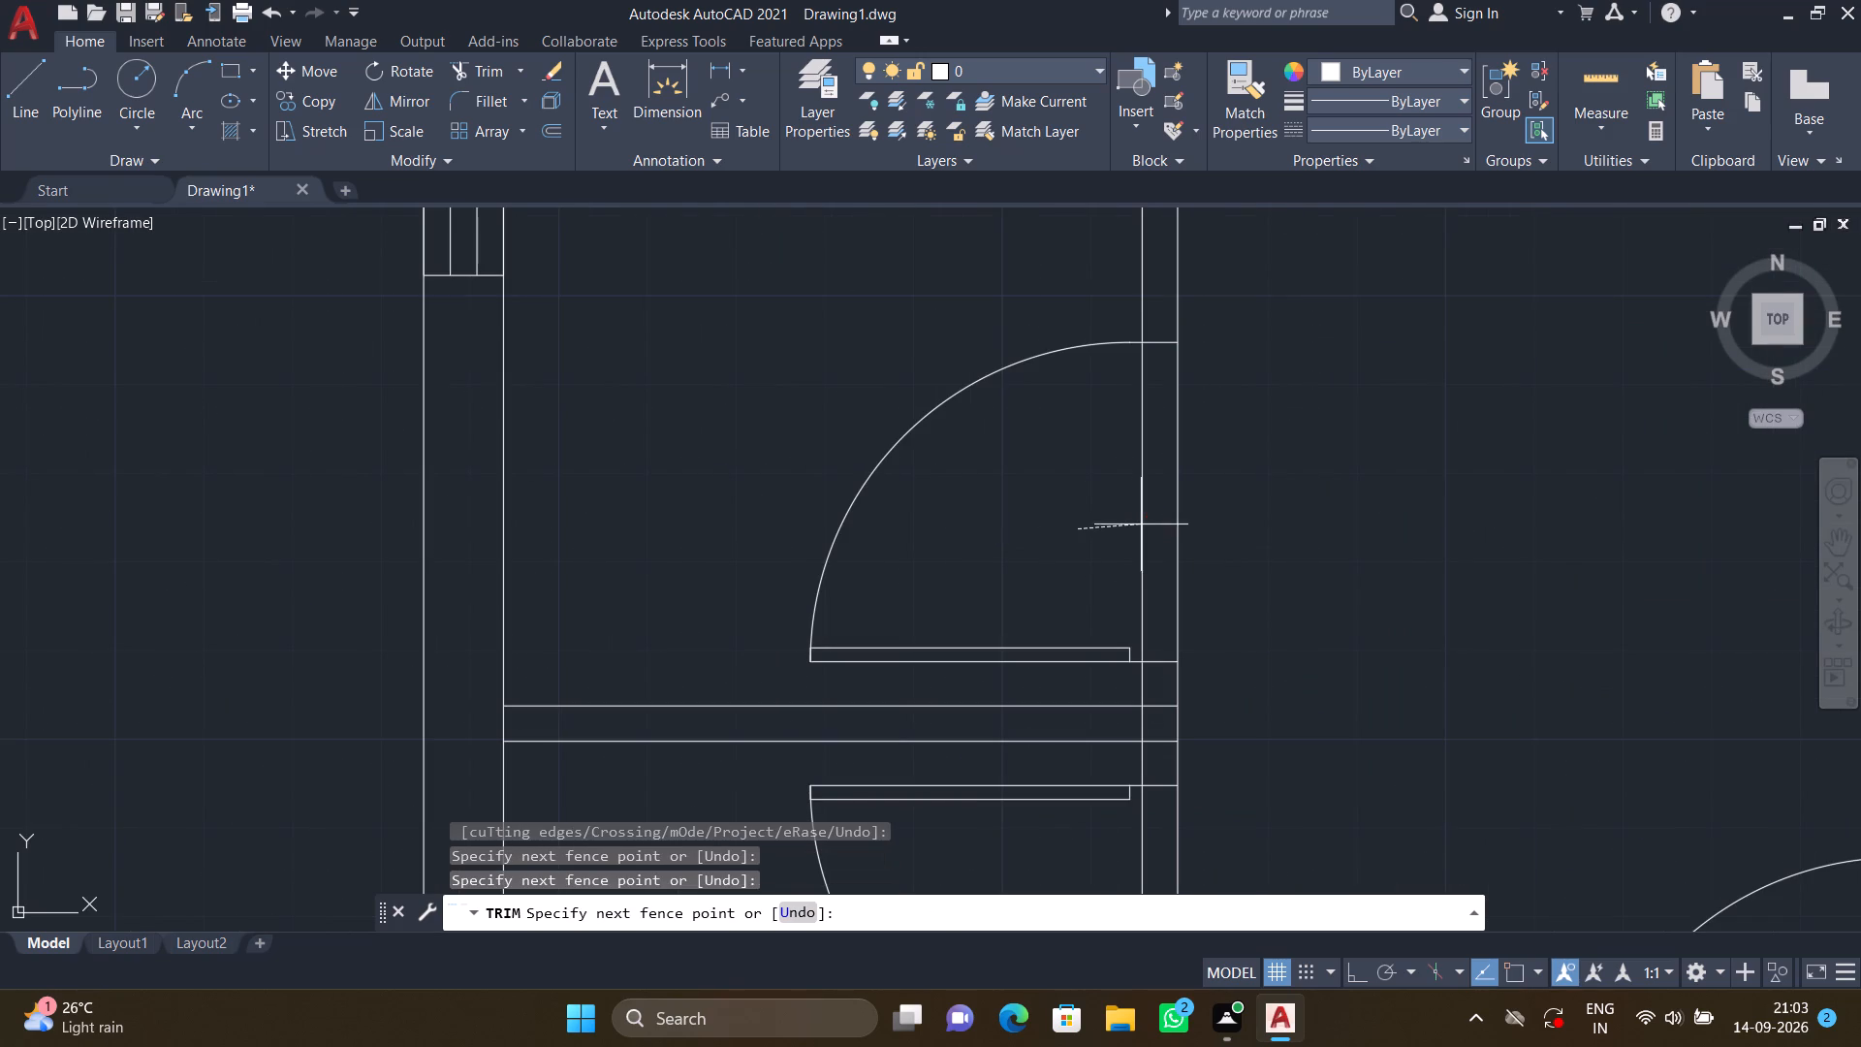
click(1150, 523)
scroll(1134, 546, down, 1)
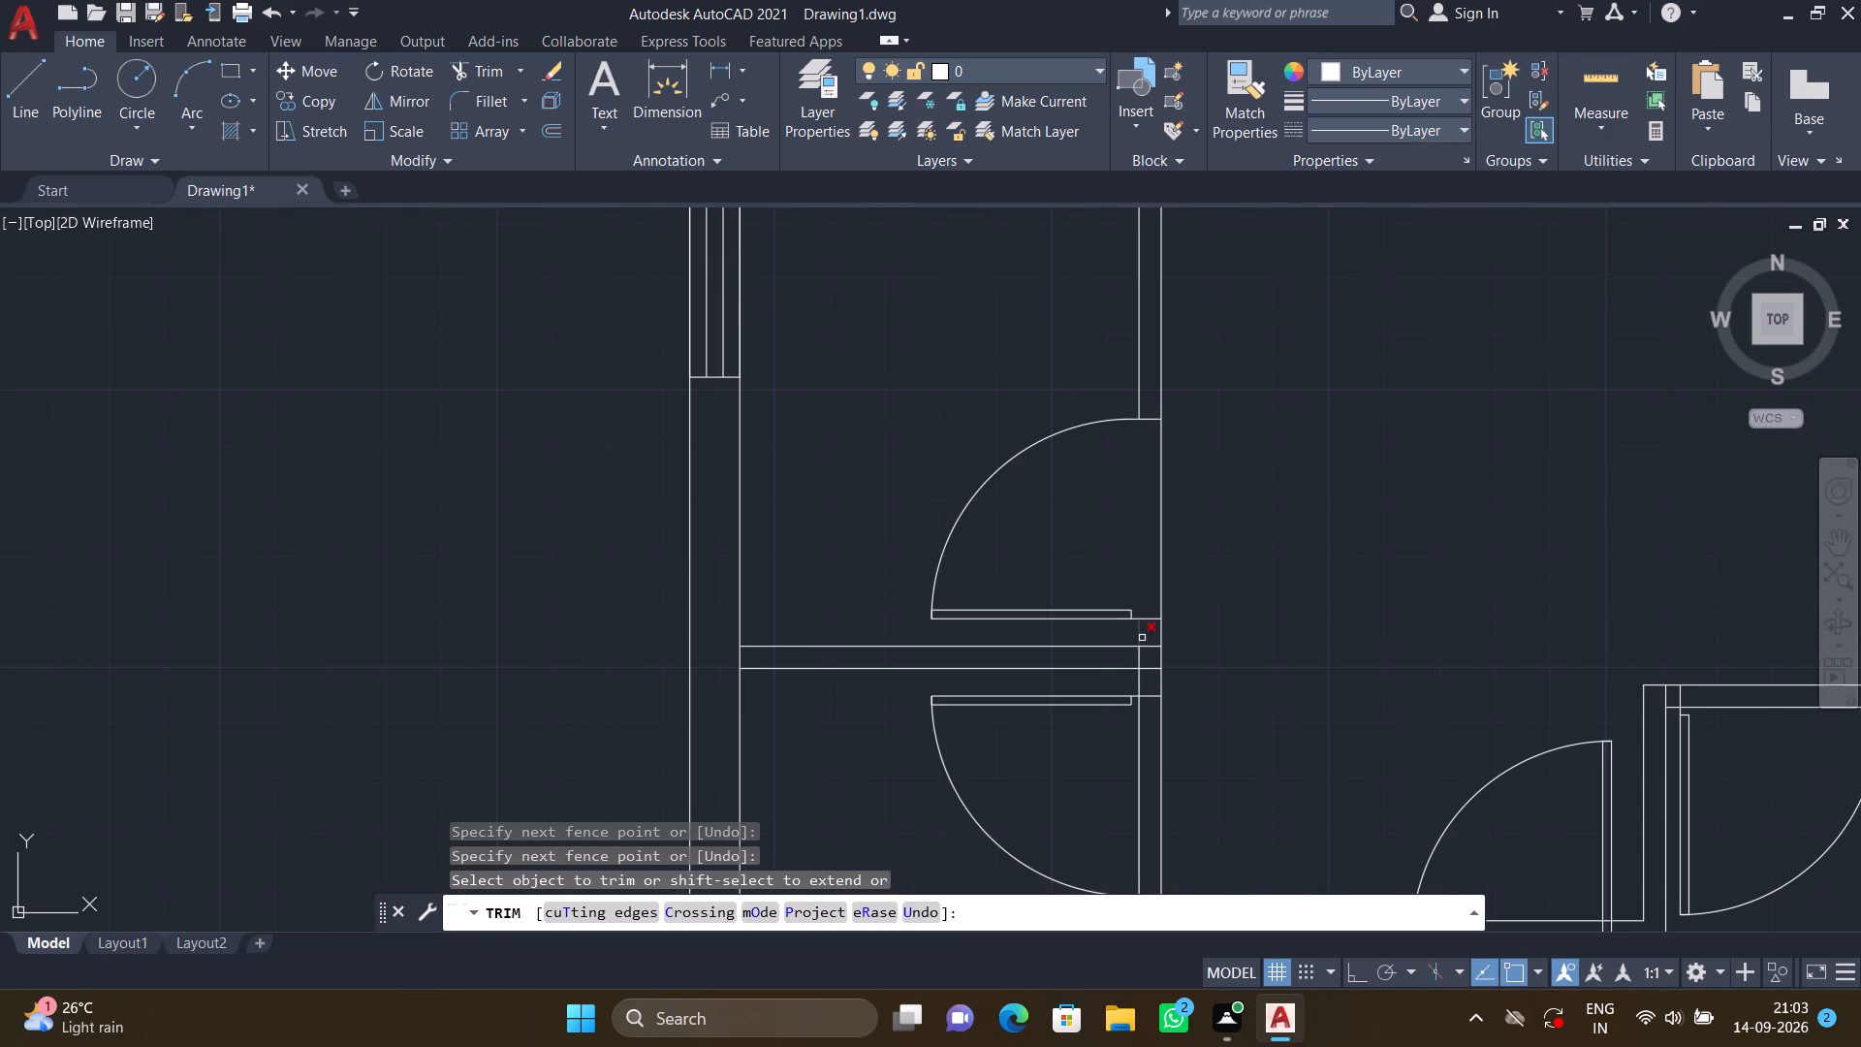
Open the junction of the western partition and the cross wall between its two doors by trimming the line pieces inside it.
scroll(1142, 638, up, 2)
click(1138, 637)
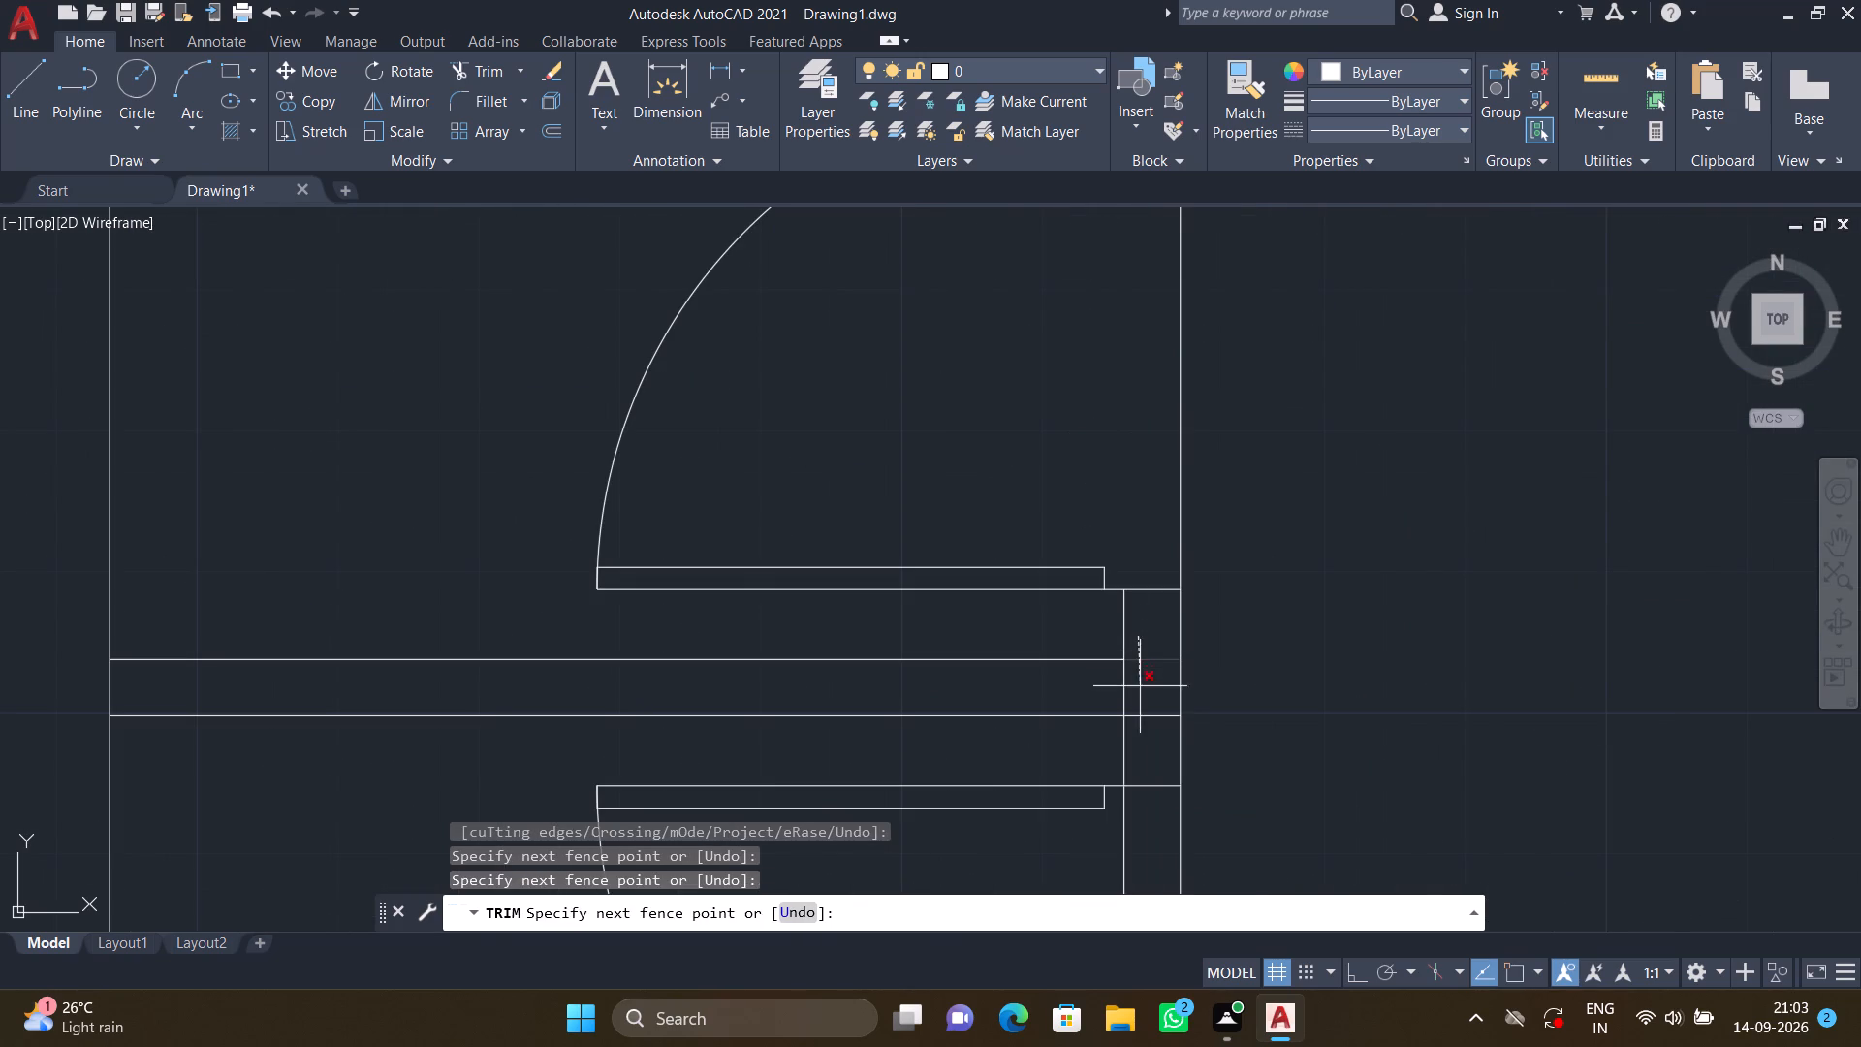
click(1140, 686)
click(1138, 686)
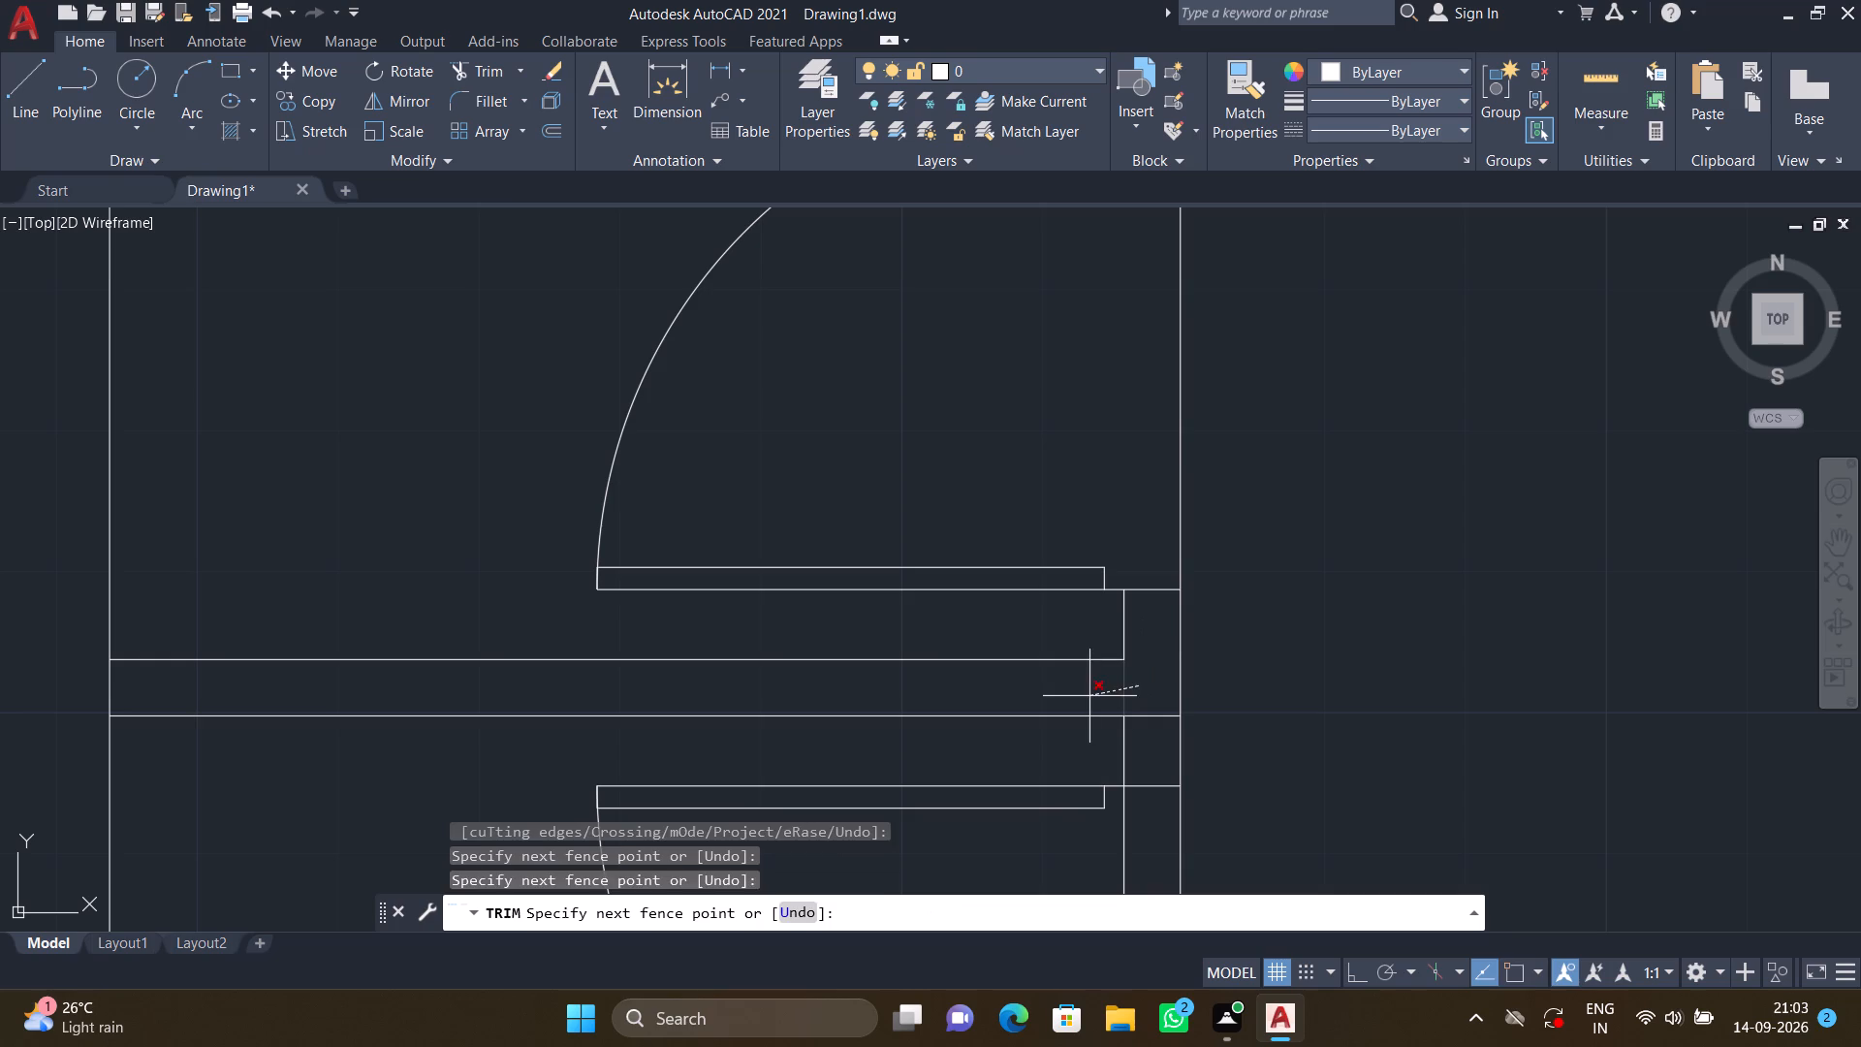
click(1089, 696)
click(1137, 694)
click(1142, 737)
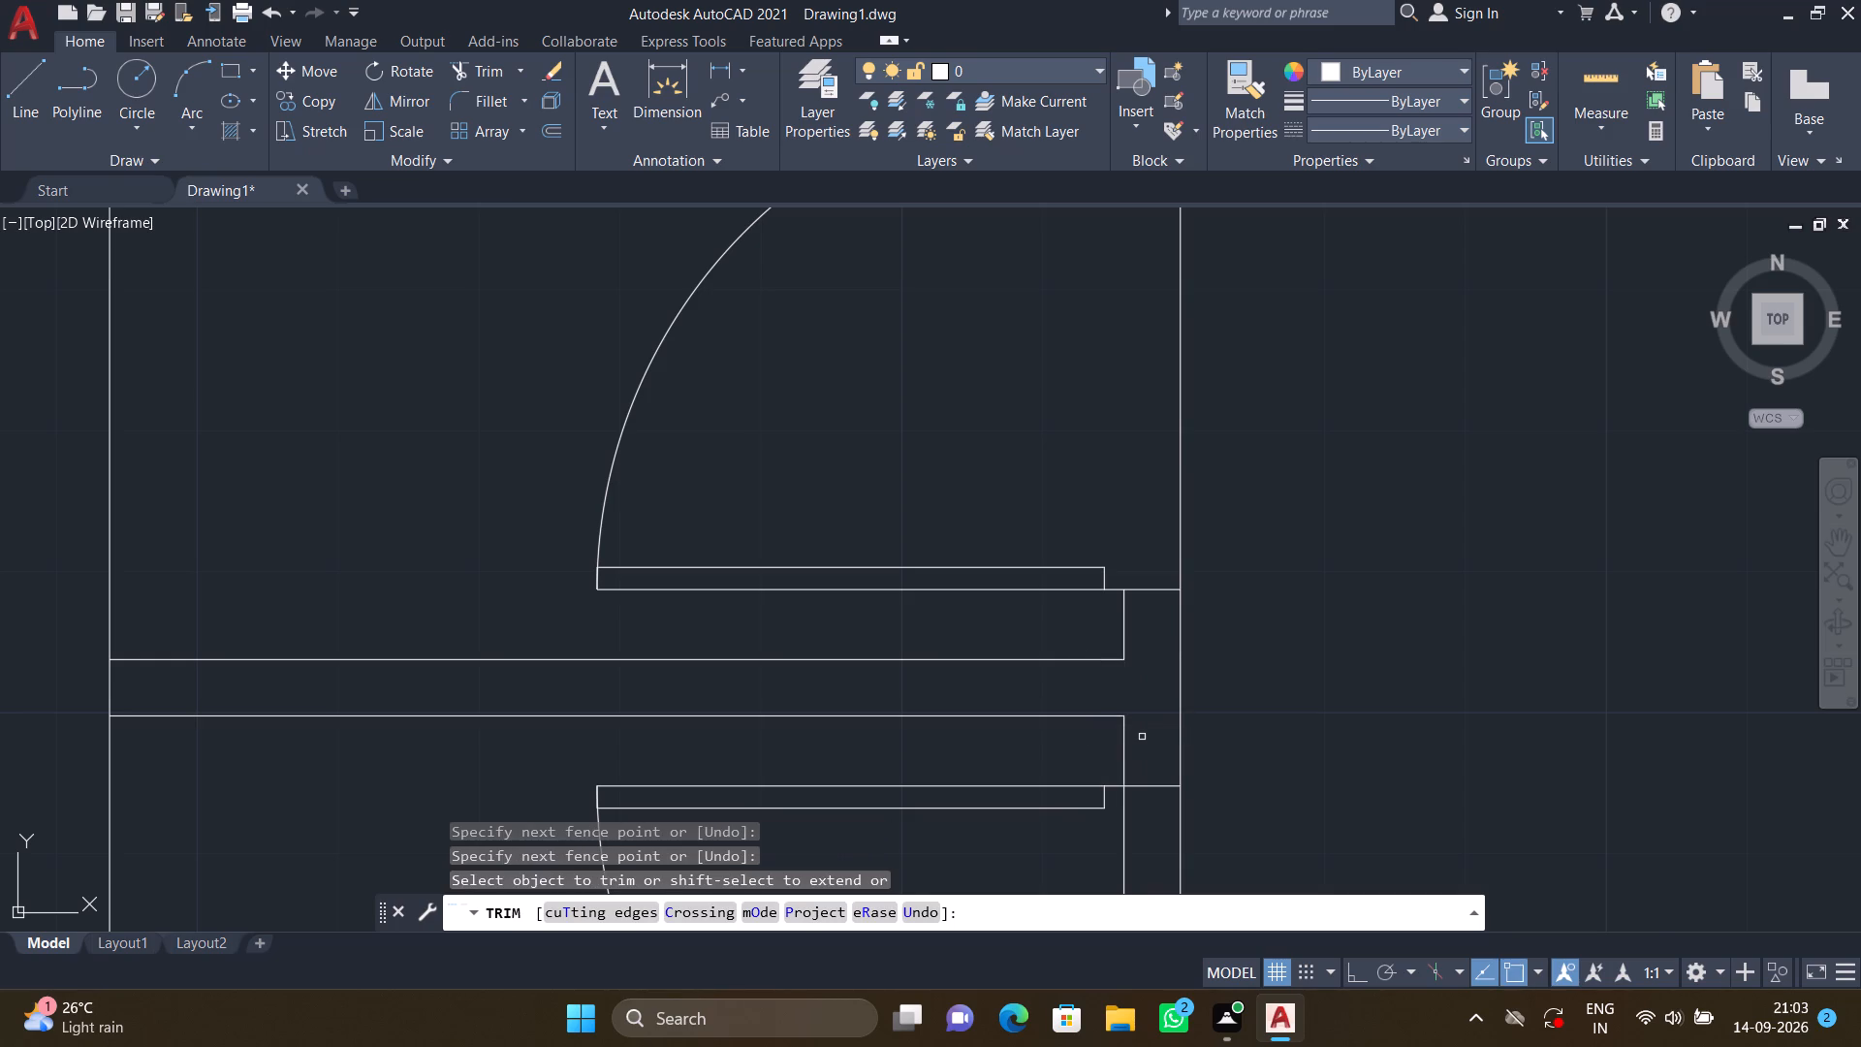
scroll(1145, 733, down, 1)
Trim the west line of the western partition across the opening of the southern of its two doors.
scroll(1140, 780, up, 2)
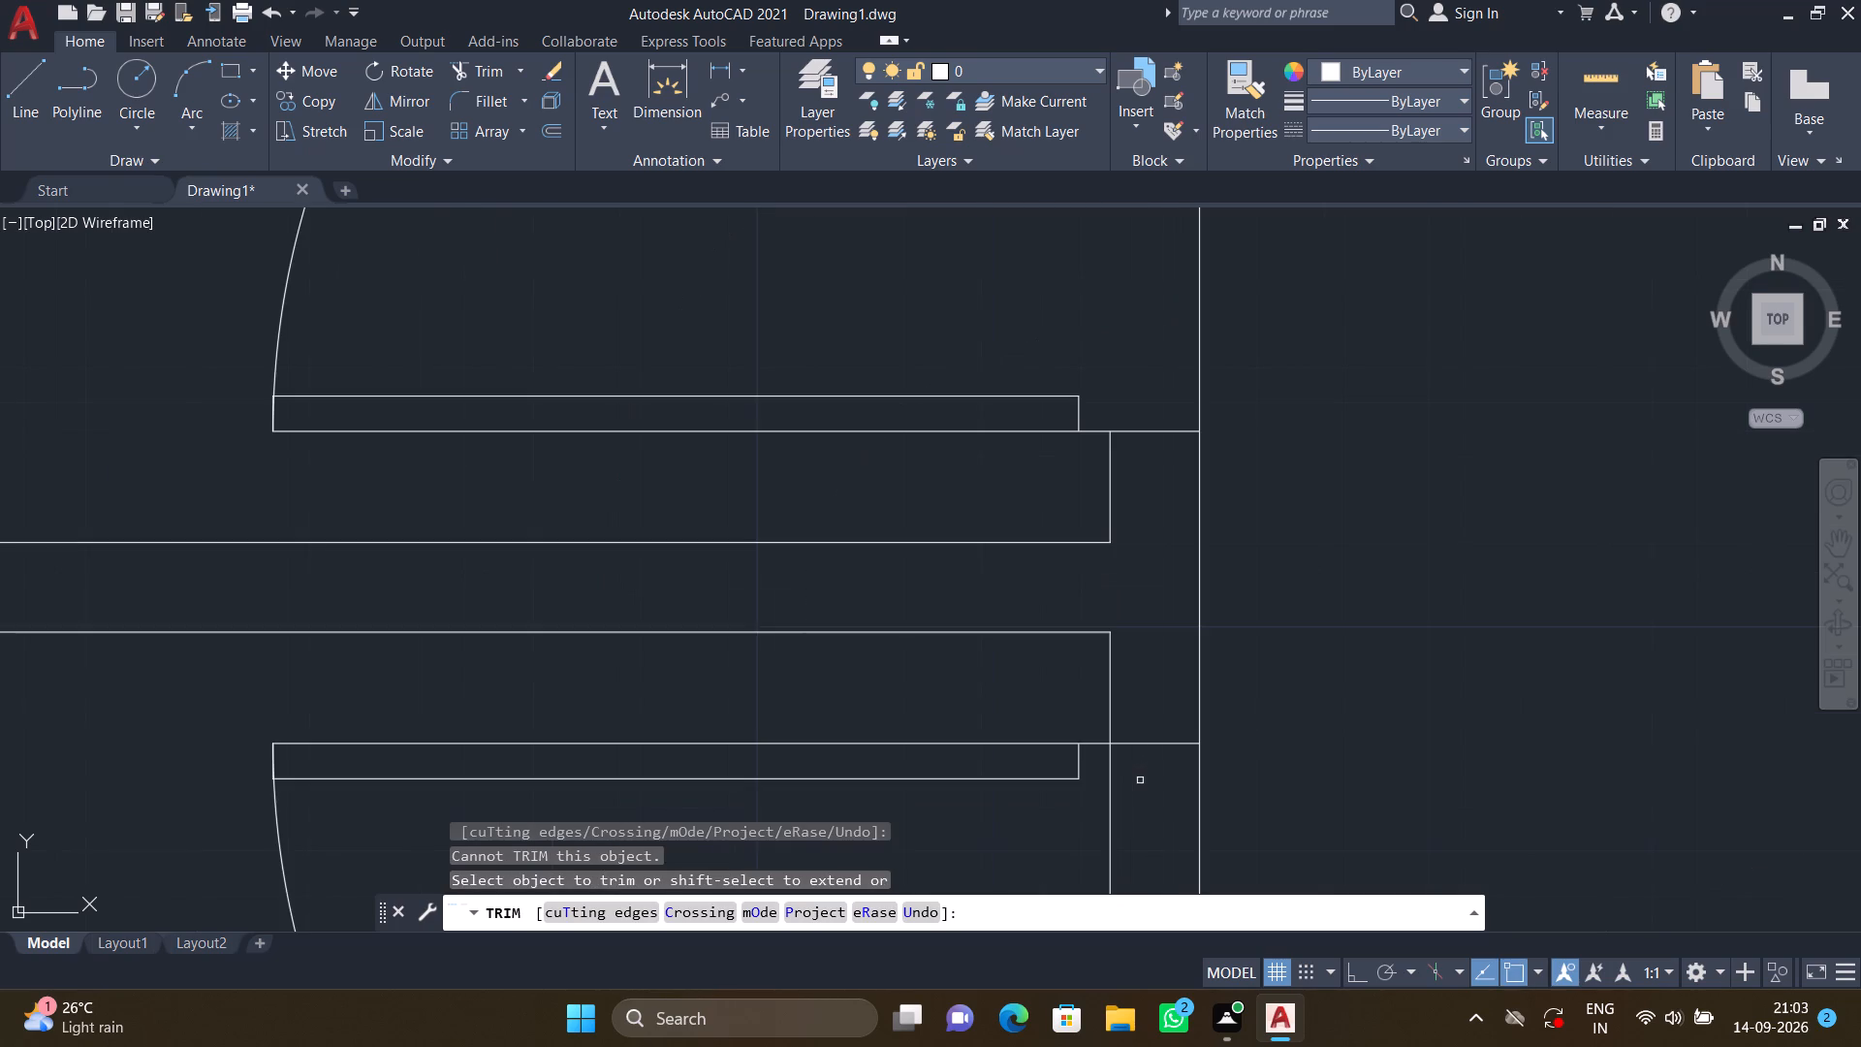
middle_drag(1310, 744, 1311, 448)
scroll(1292, 489, down, 2)
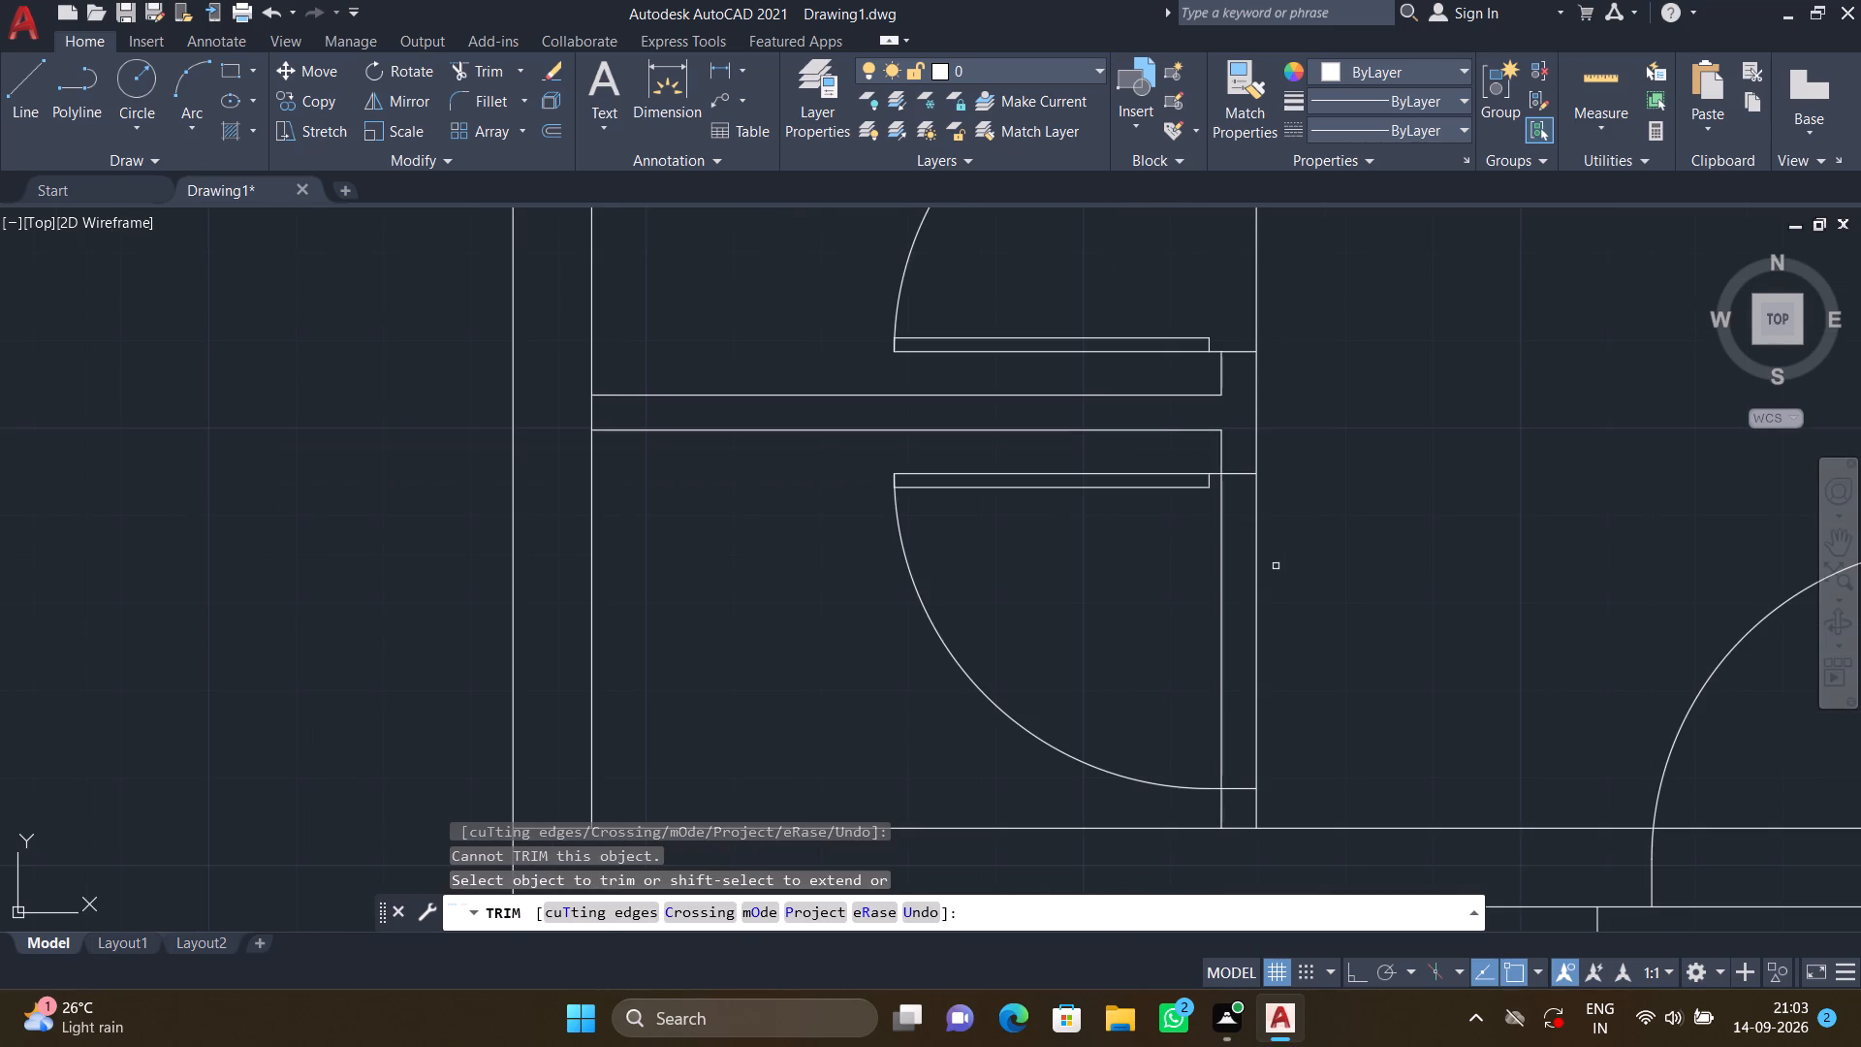
drag(1163, 613, 1186, 609)
drag(1180, 601, 1202, 596)
click(1232, 596)
click(1184, 597)
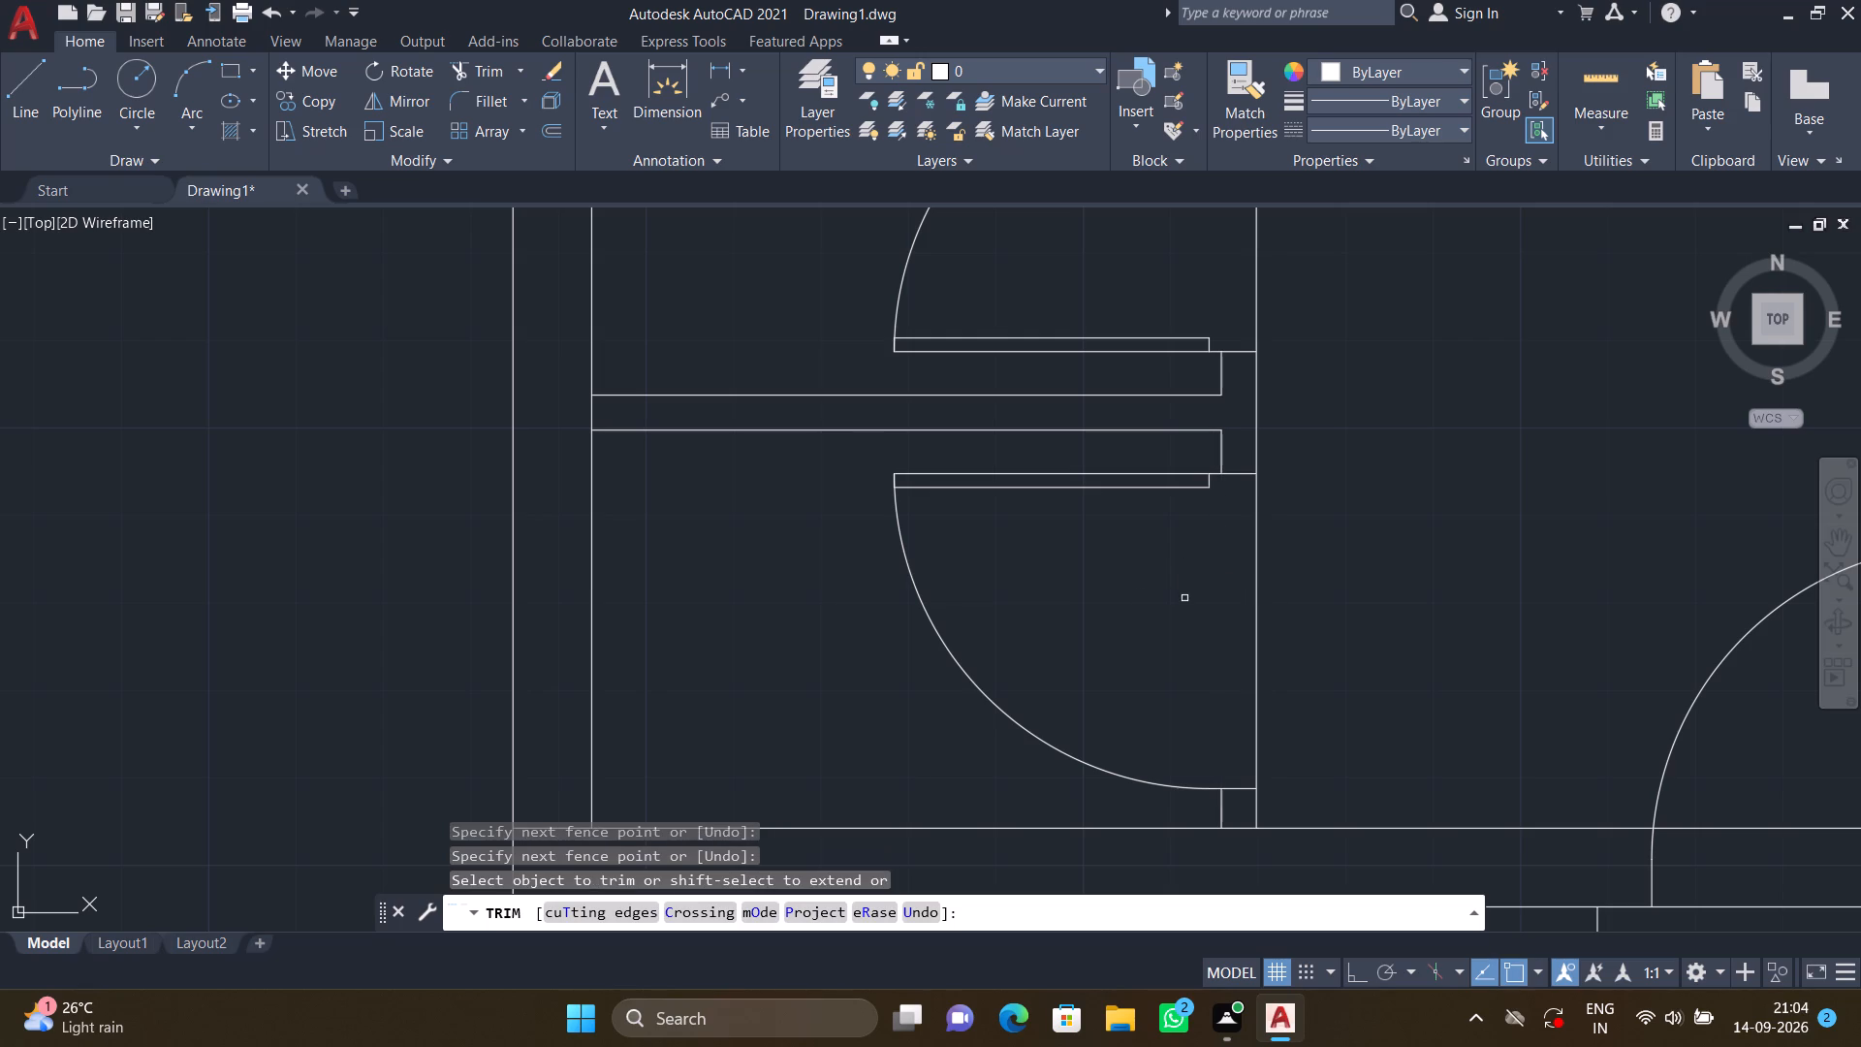
Trim the short wall line closing the western partition's south end where it meets the south wall.
click(1231, 826)
scroll(1242, 878, down, 1)
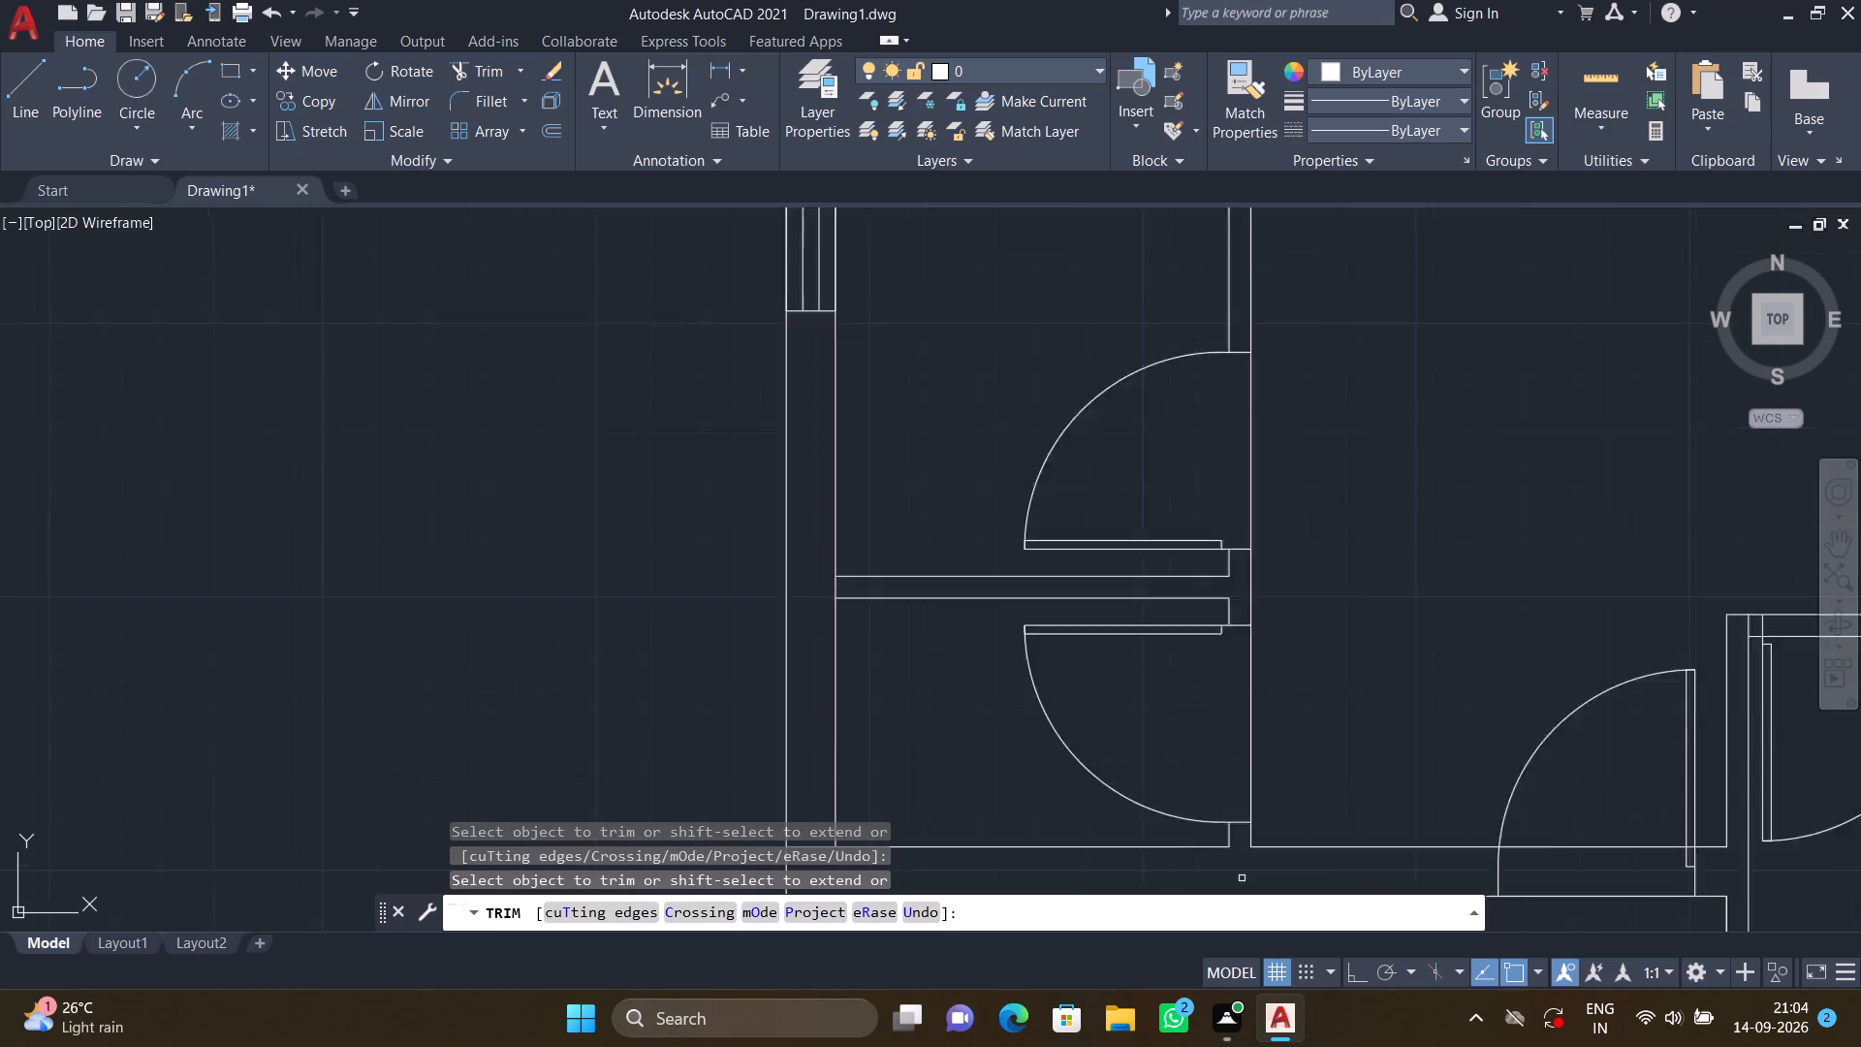
Trim the north line of the hall's south wall across the entrance door opening above the steps.
scroll(1242, 878, down, 2)
middle_drag(1246, 873, 1244, 424)
scroll(1253, 405, up, 1)
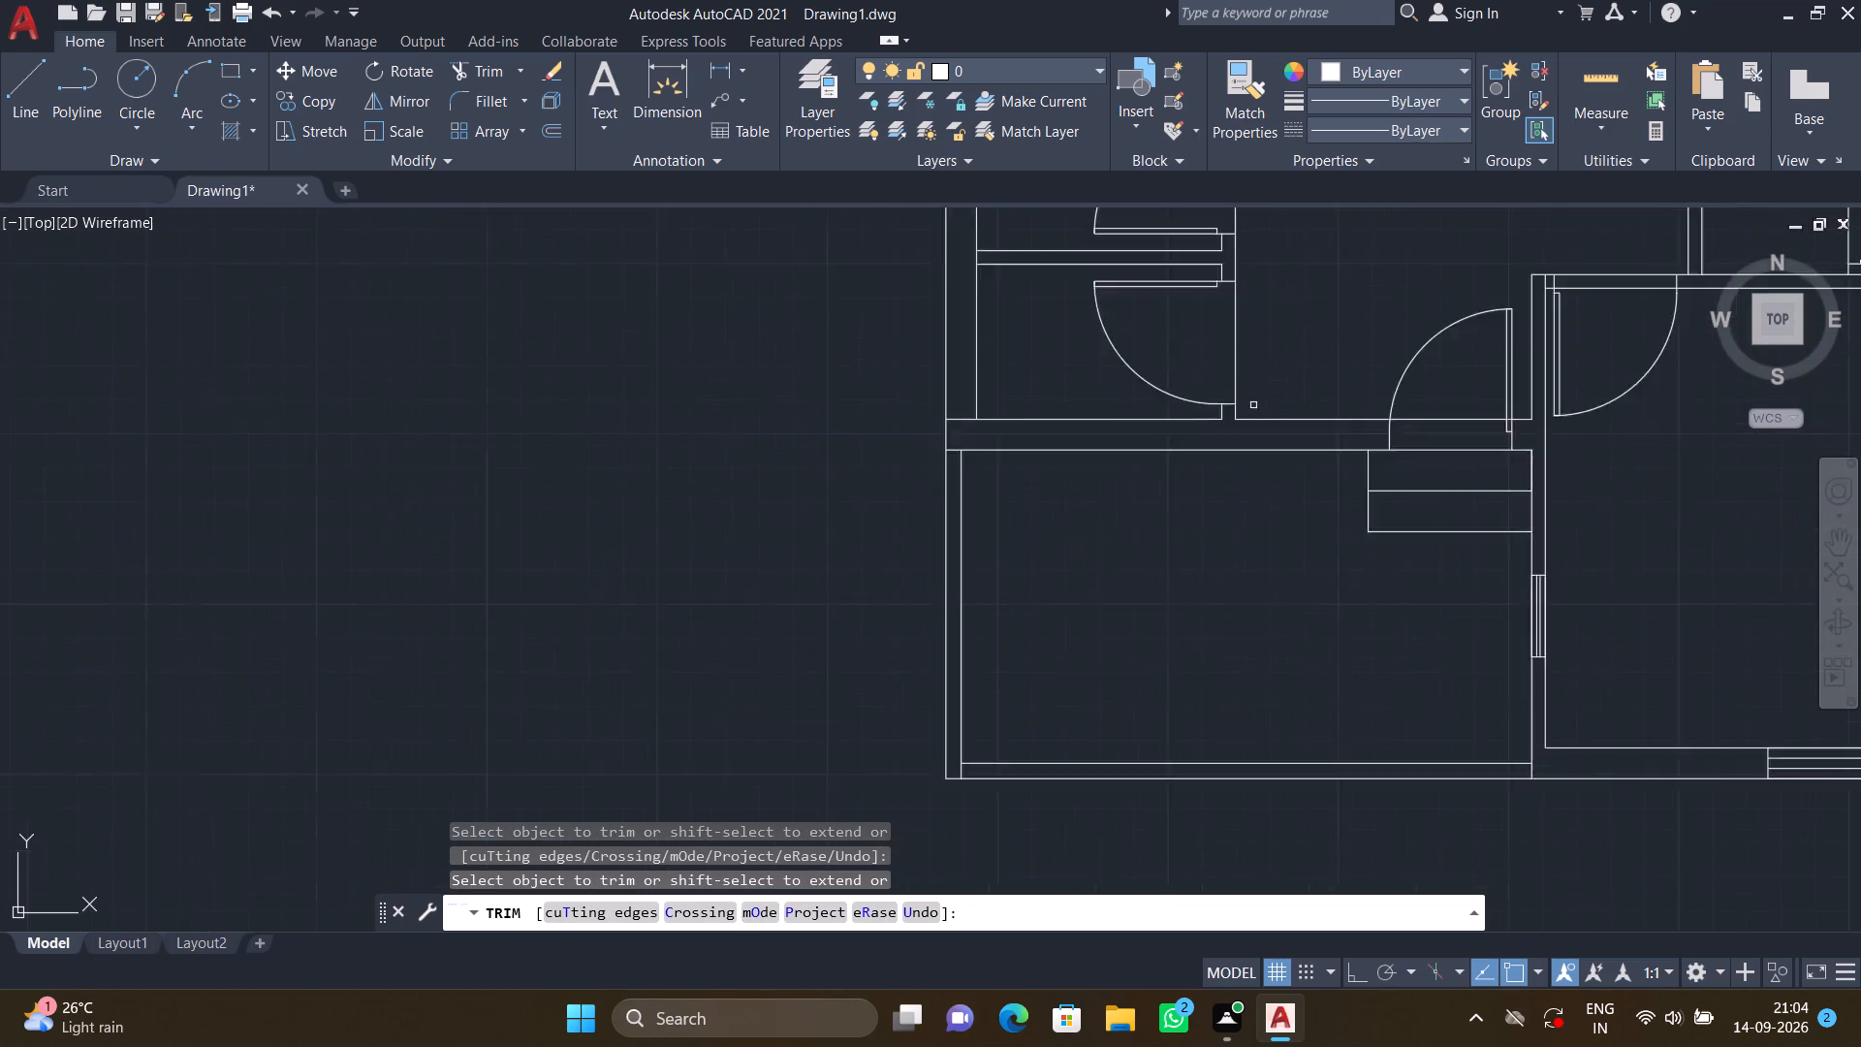
scroll(1253, 406, up, 2)
scroll(1367, 455, down, 1)
middle_drag(1373, 460, 1251, 456)
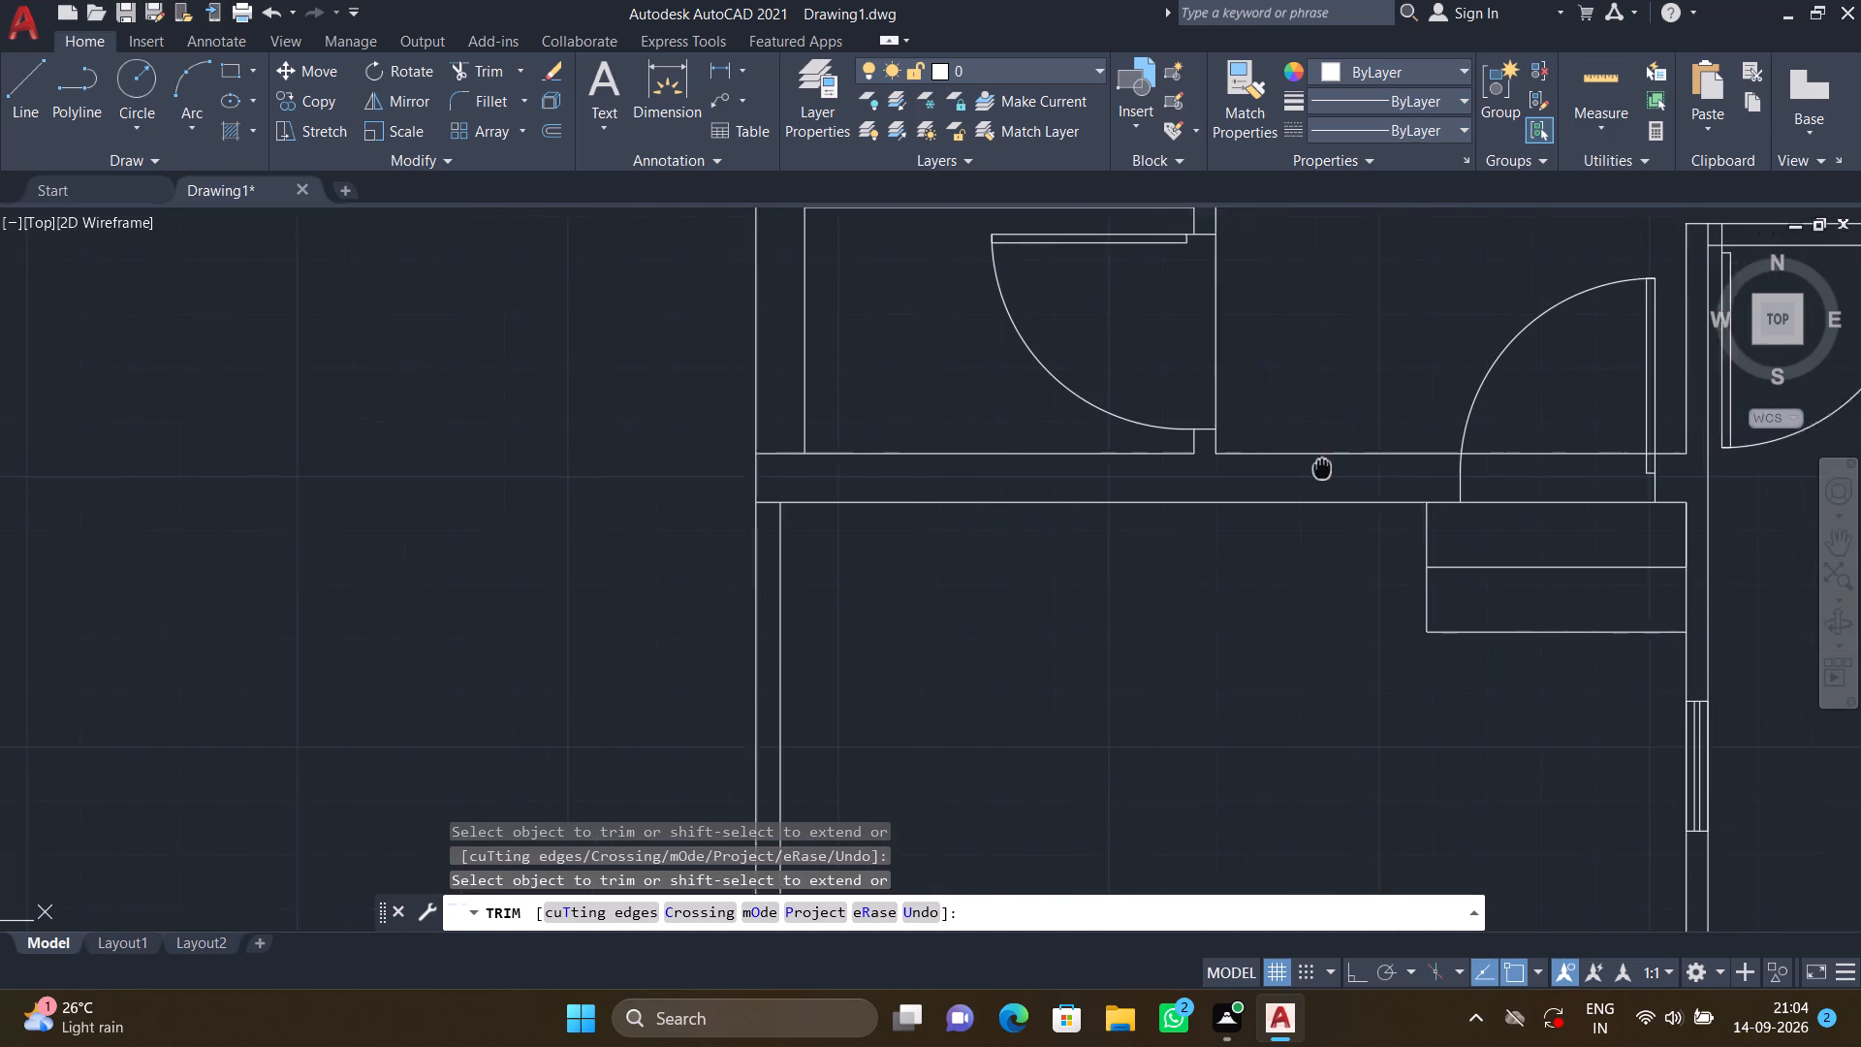
middle_drag(1251, 456, 921, 381)
click(1113, 345)
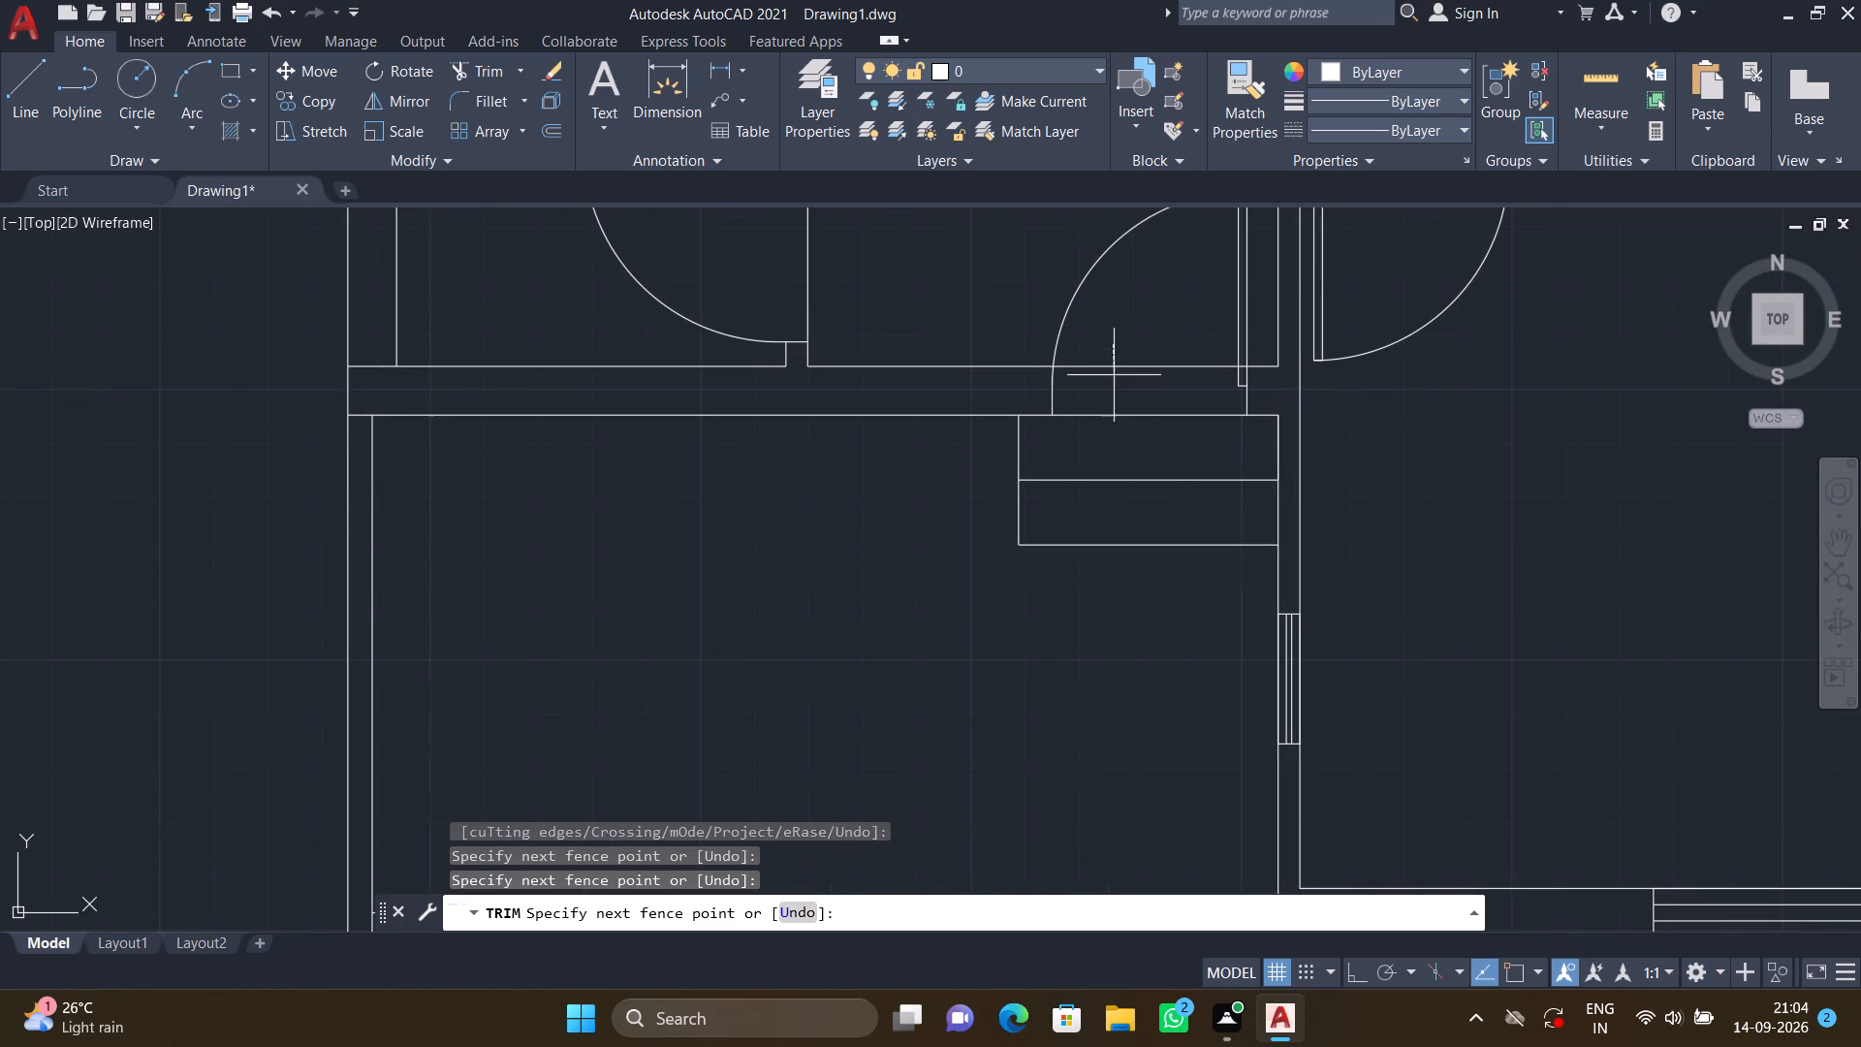
click(1114, 380)
middle_drag(1171, 356, 1032, 503)
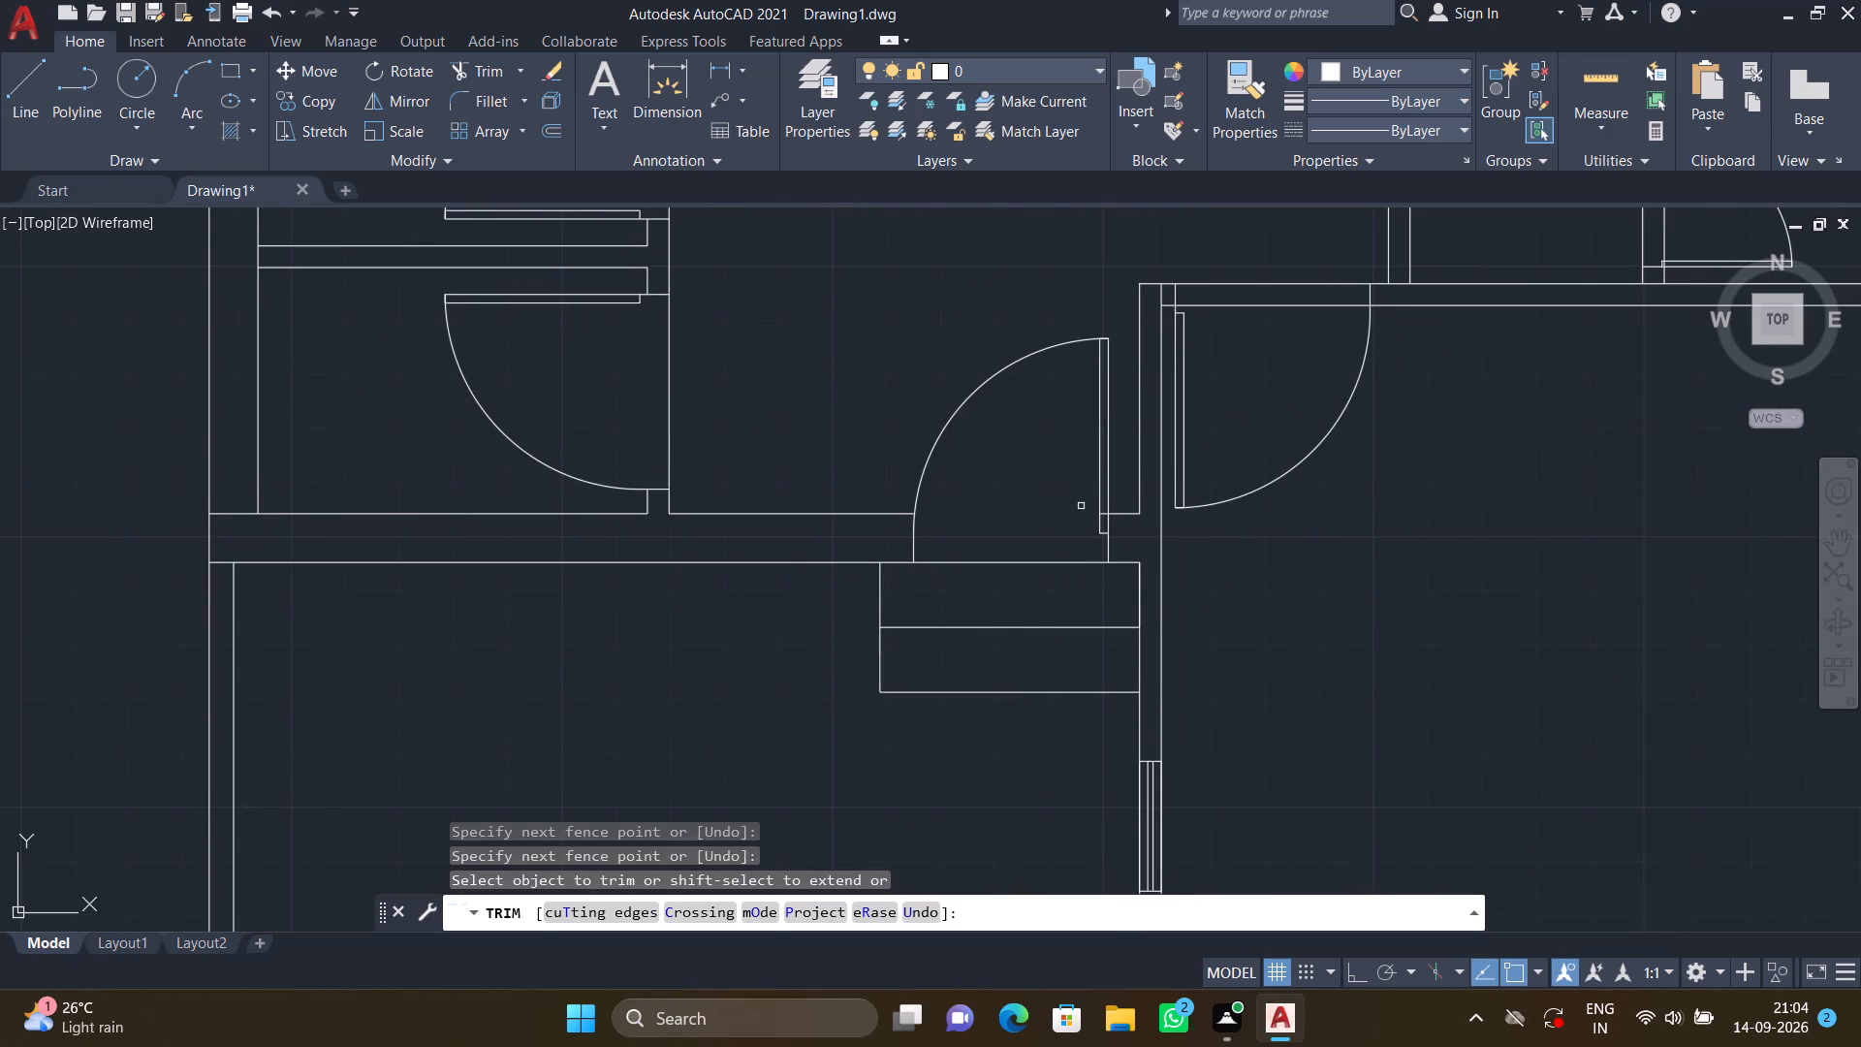
scroll(1081, 506, up, 1)
scroll(1093, 519, down, 1)
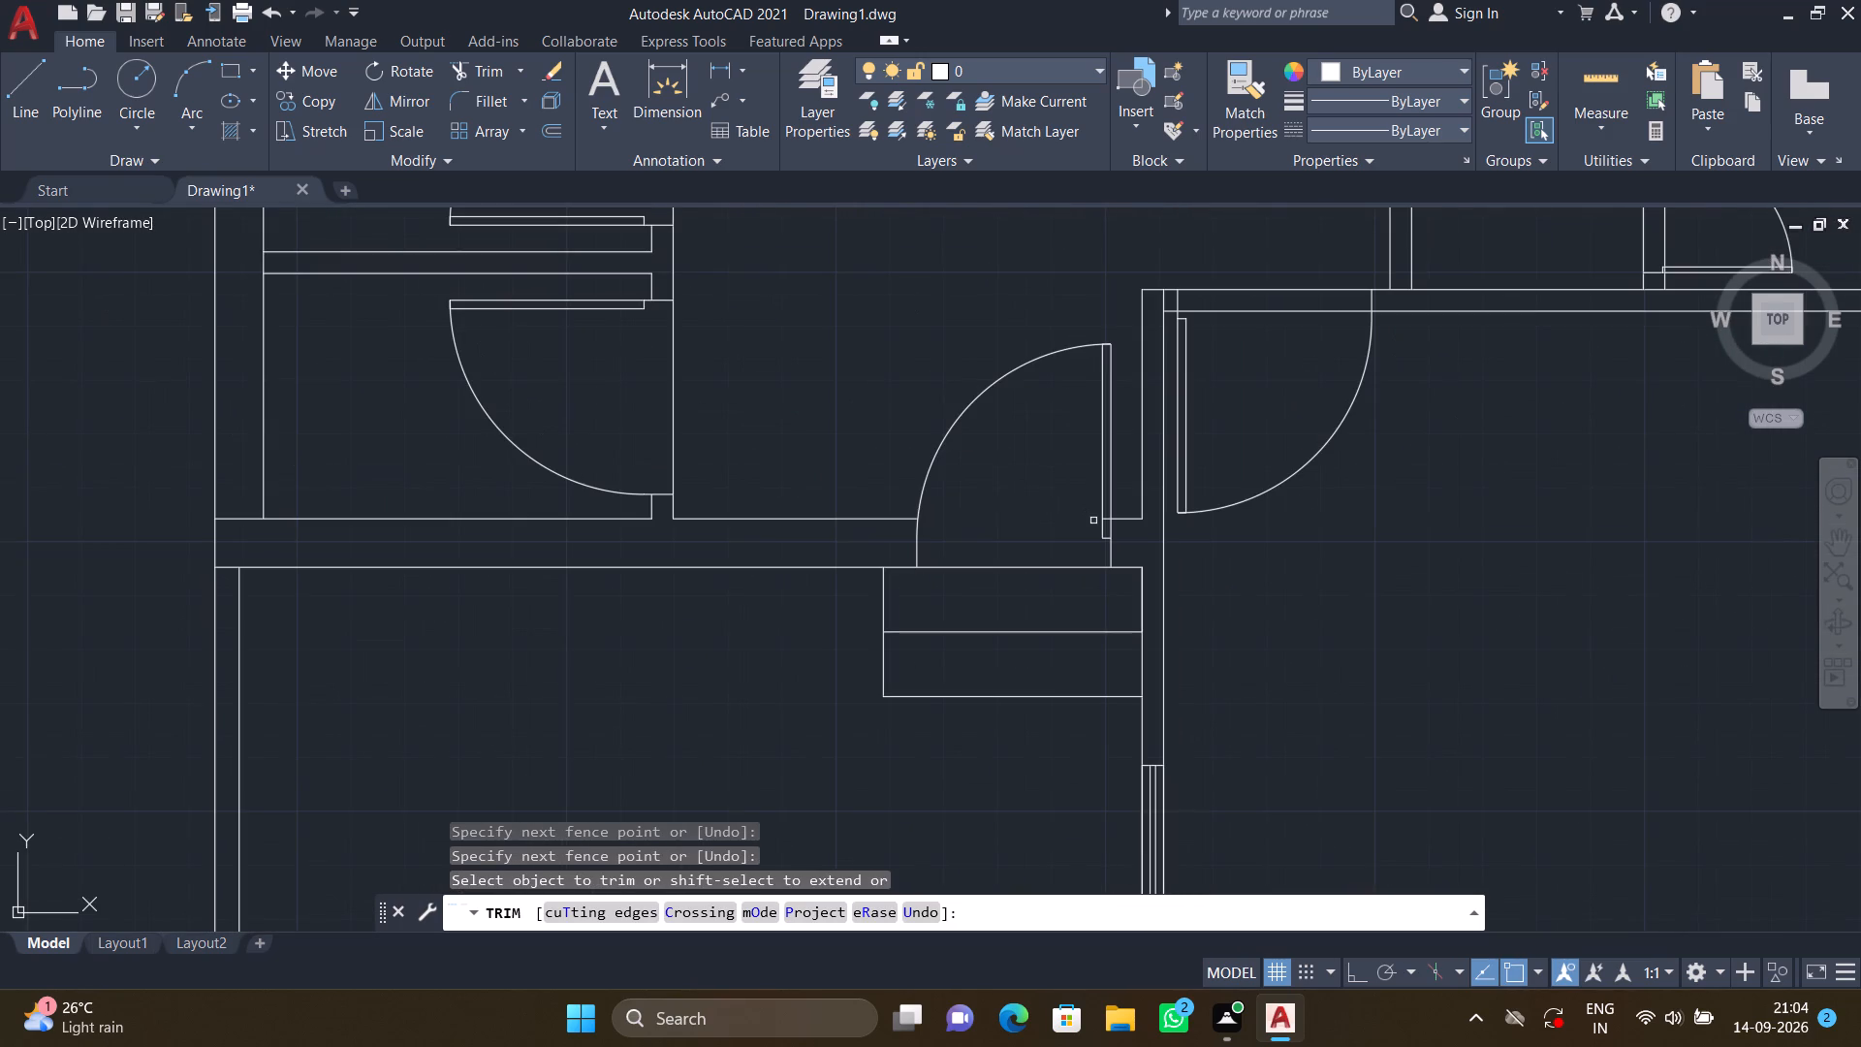
Trim the vertical stub of the inner wall line at the southeastern room's northwest corner.
middle_drag(1211, 364, 1098, 535)
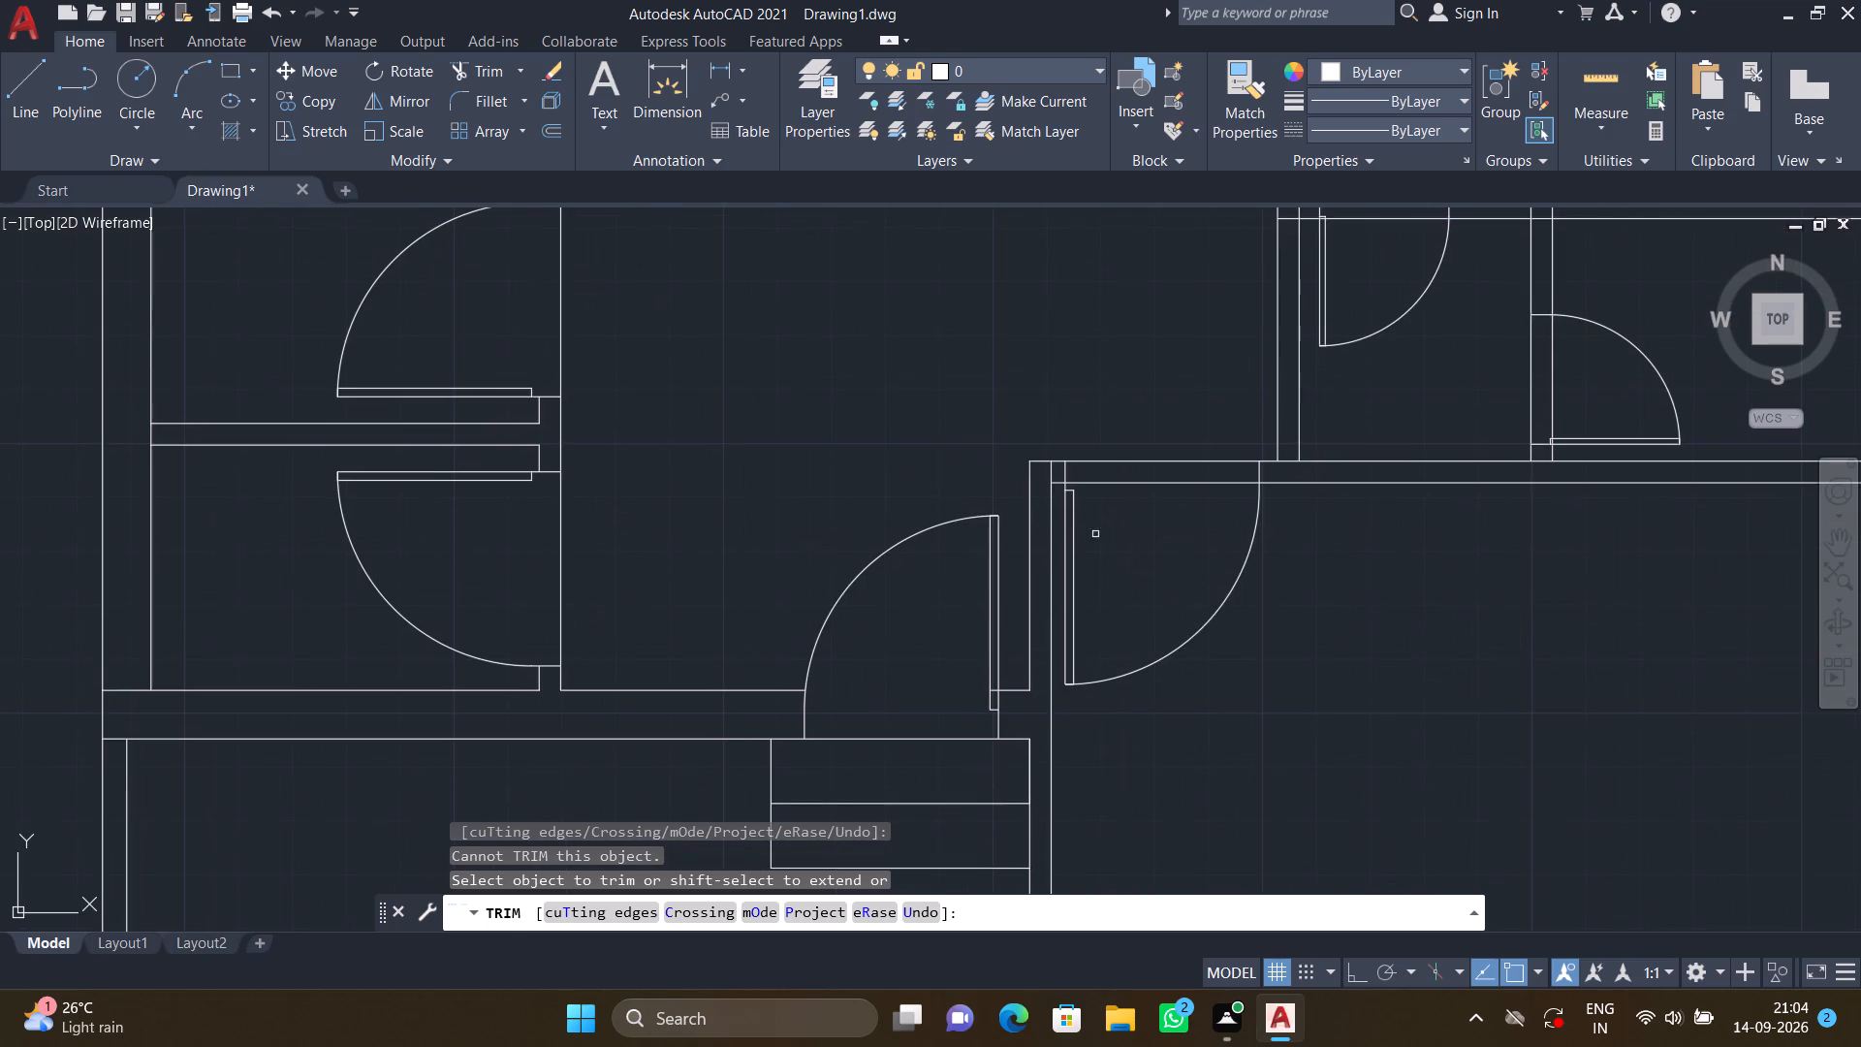
scroll(1058, 481, up, 2)
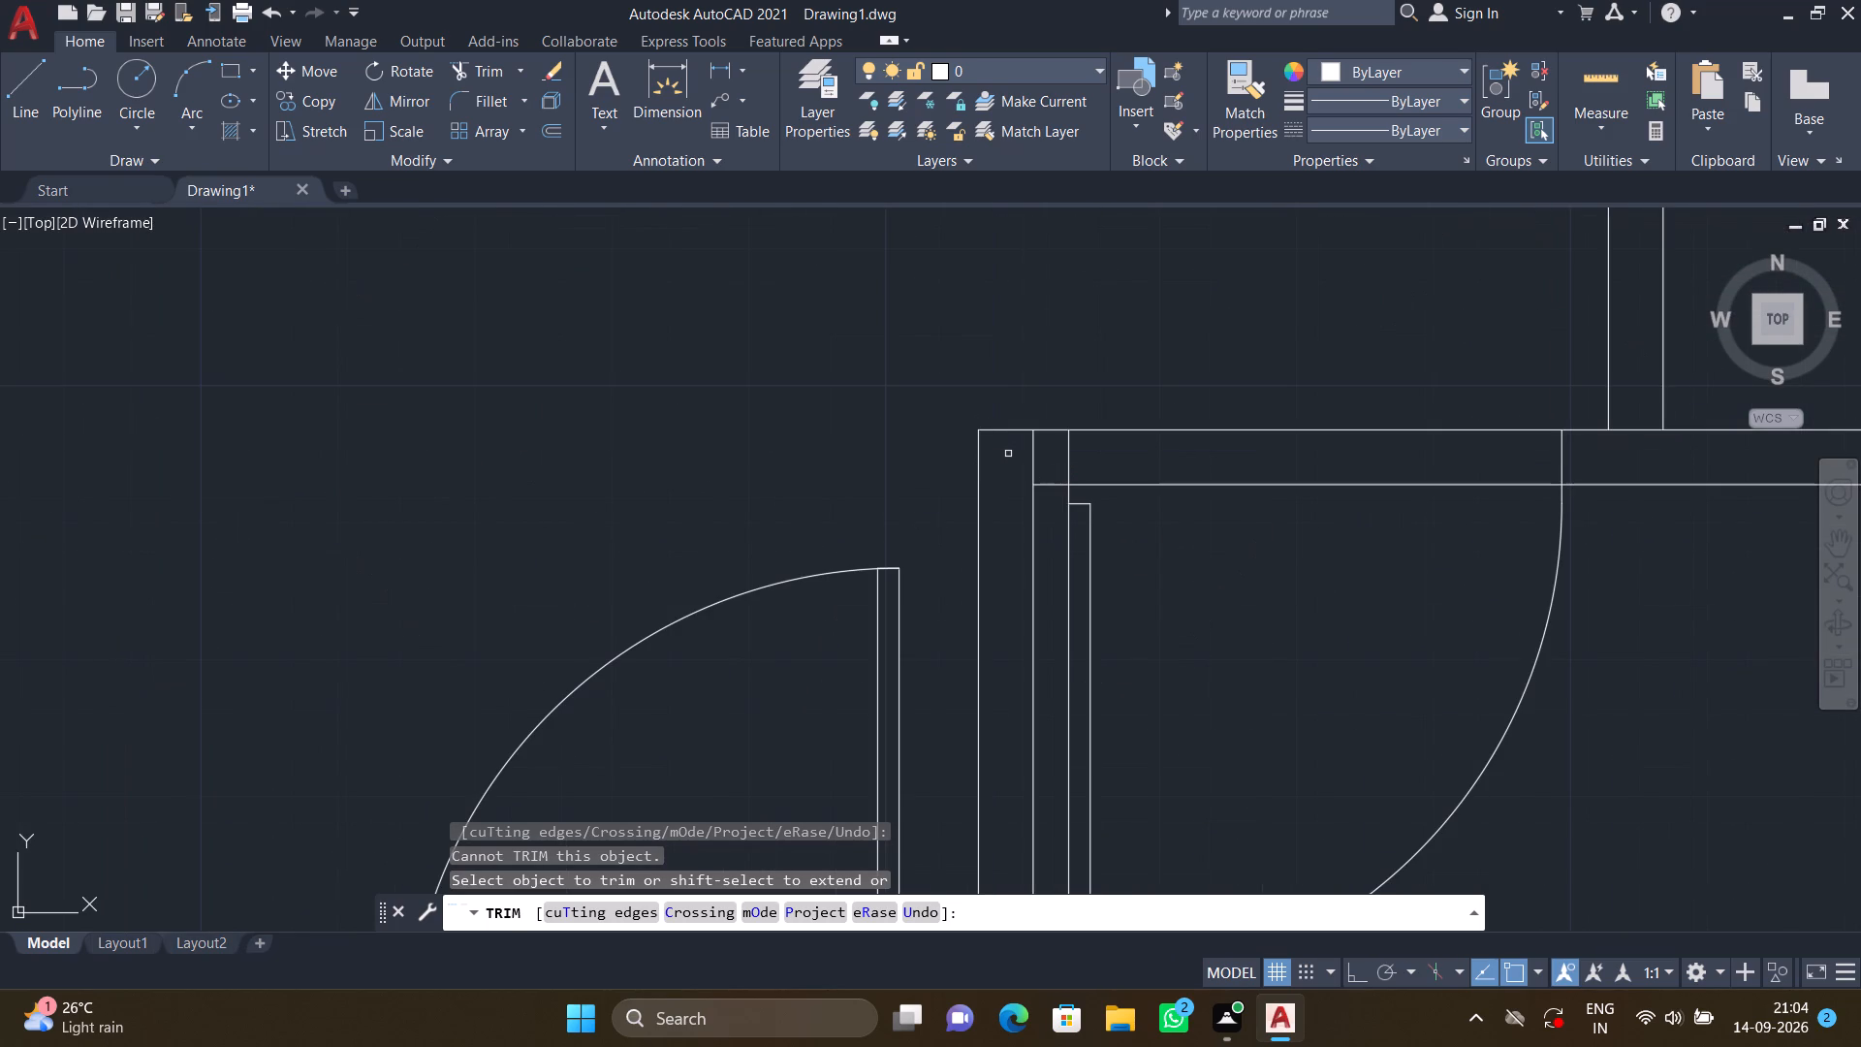
click(1009, 454)
click(1072, 454)
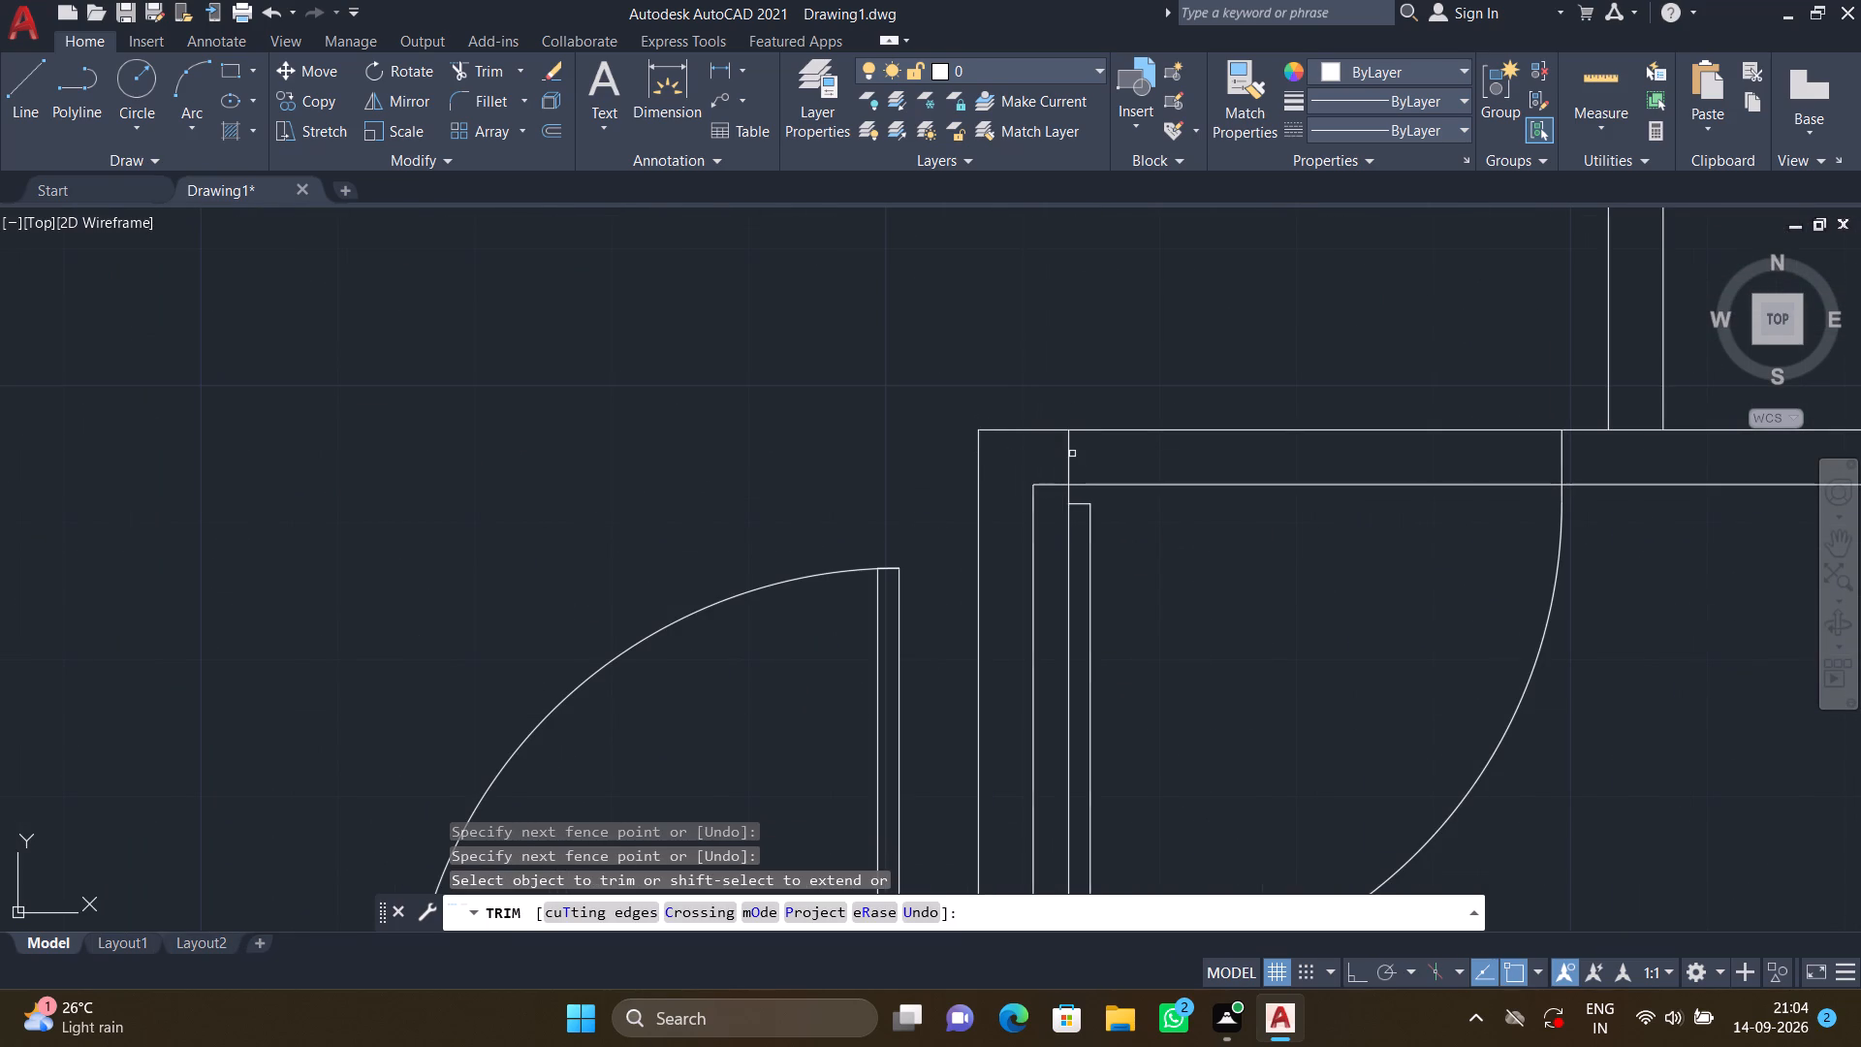
Trim the south line of the southeastern room's north wall across its door opening.
scroll(1139, 463, down, 2)
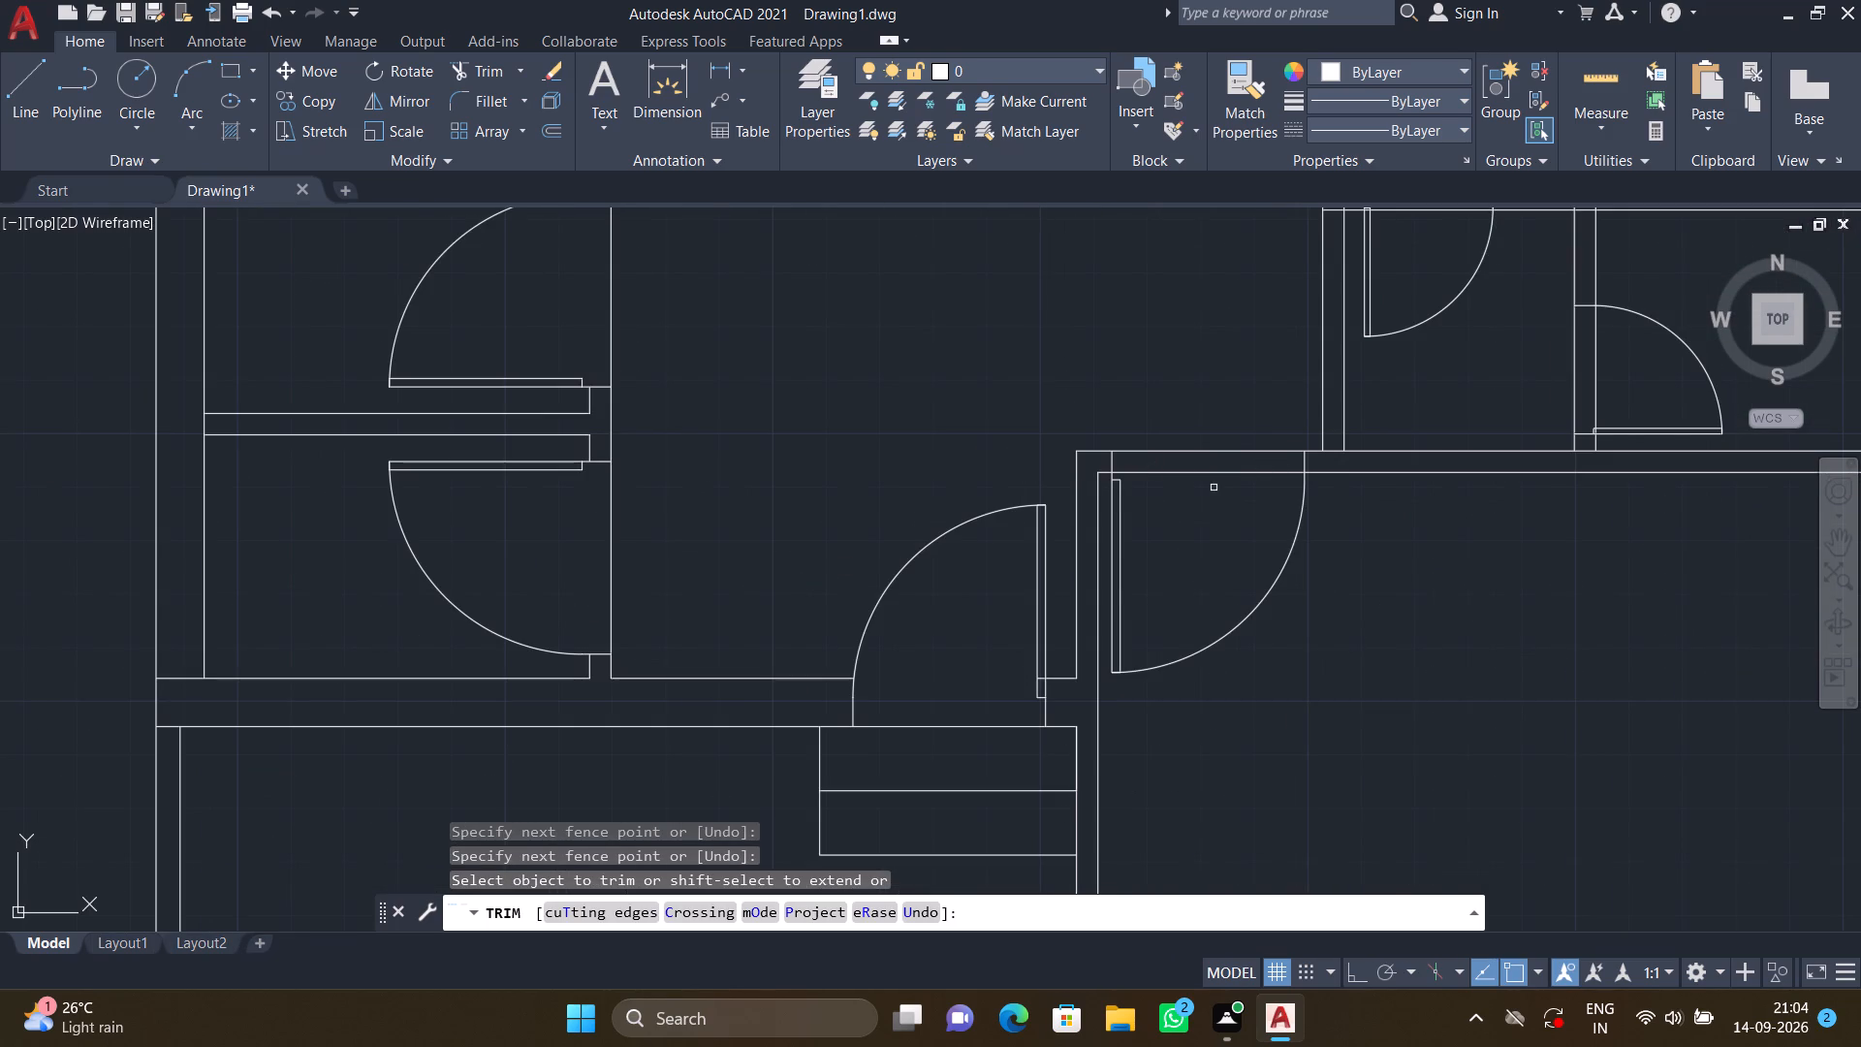
click(1203, 469)
scroll(1204, 490, down, 2)
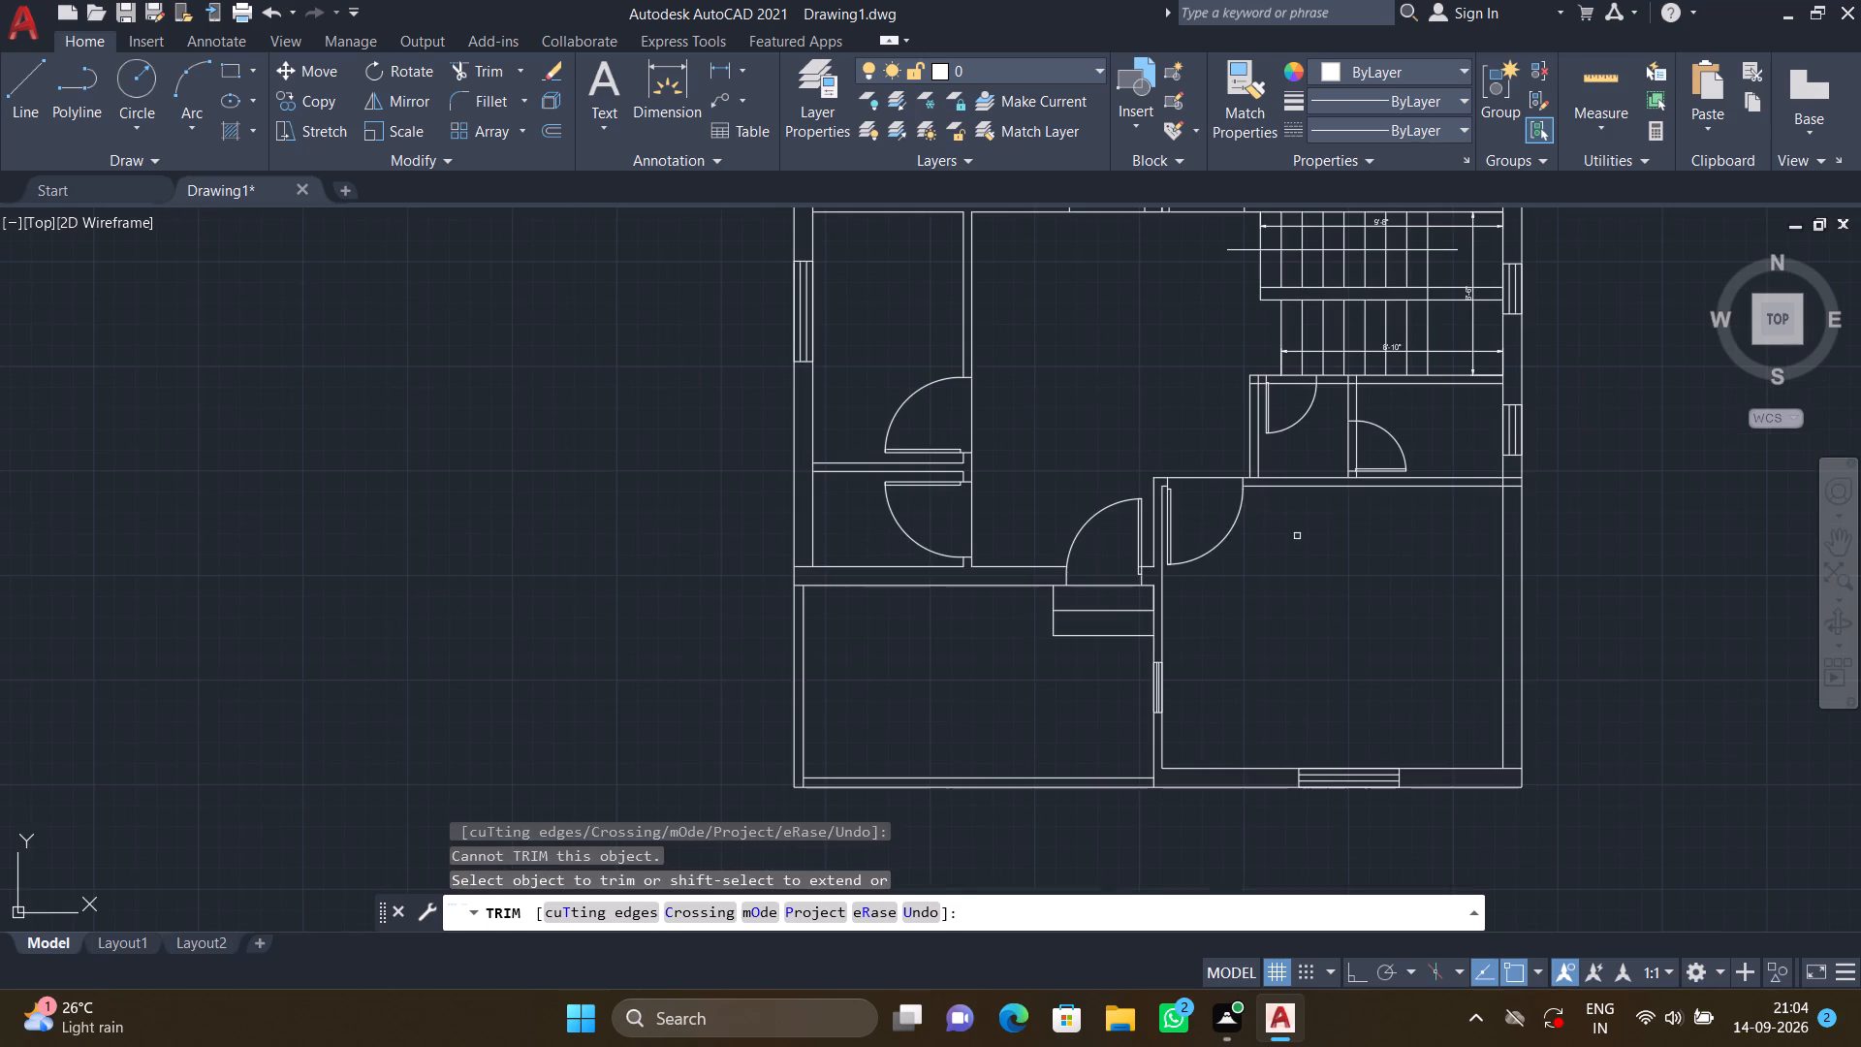
Trim the ends of the southeastern room's north wall lines that run through the east outer wall.
middle_drag(1297, 536, 1133, 669)
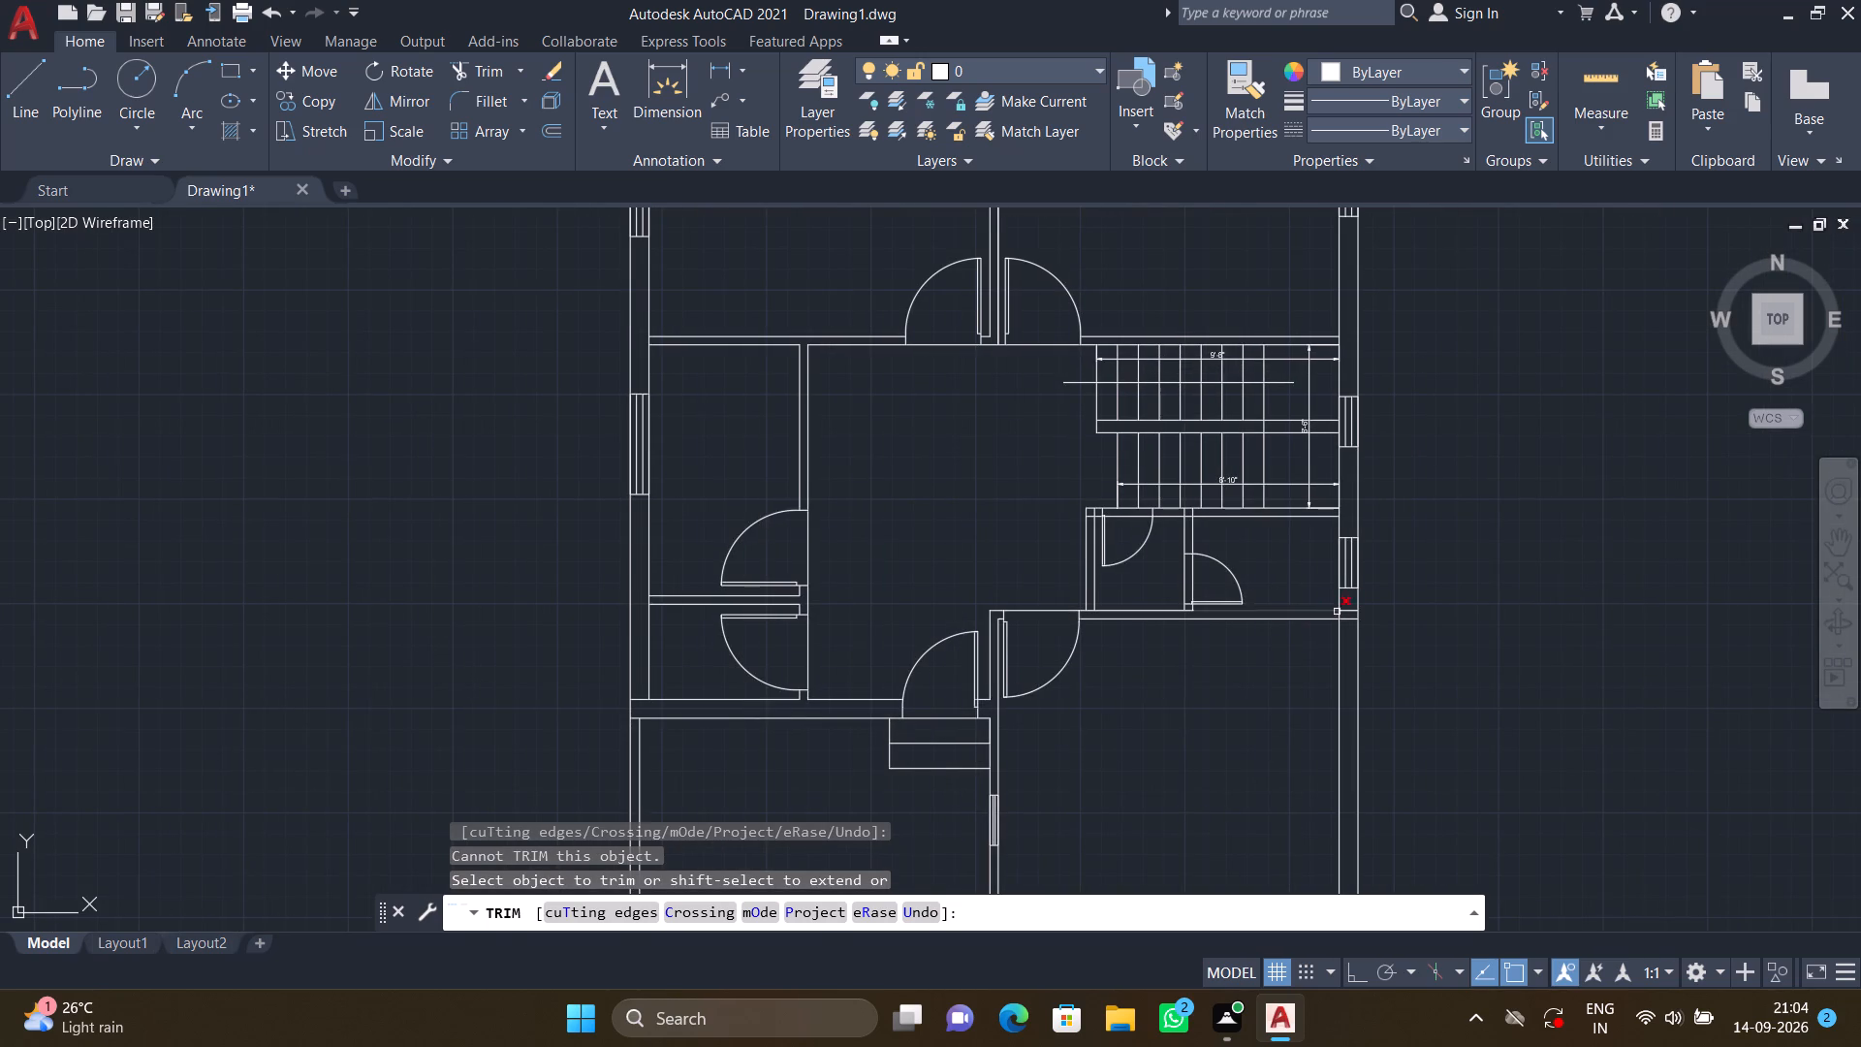
scroll(1338, 612, up, 2)
click(1346, 593)
drag(1341, 651, 1351, 643)
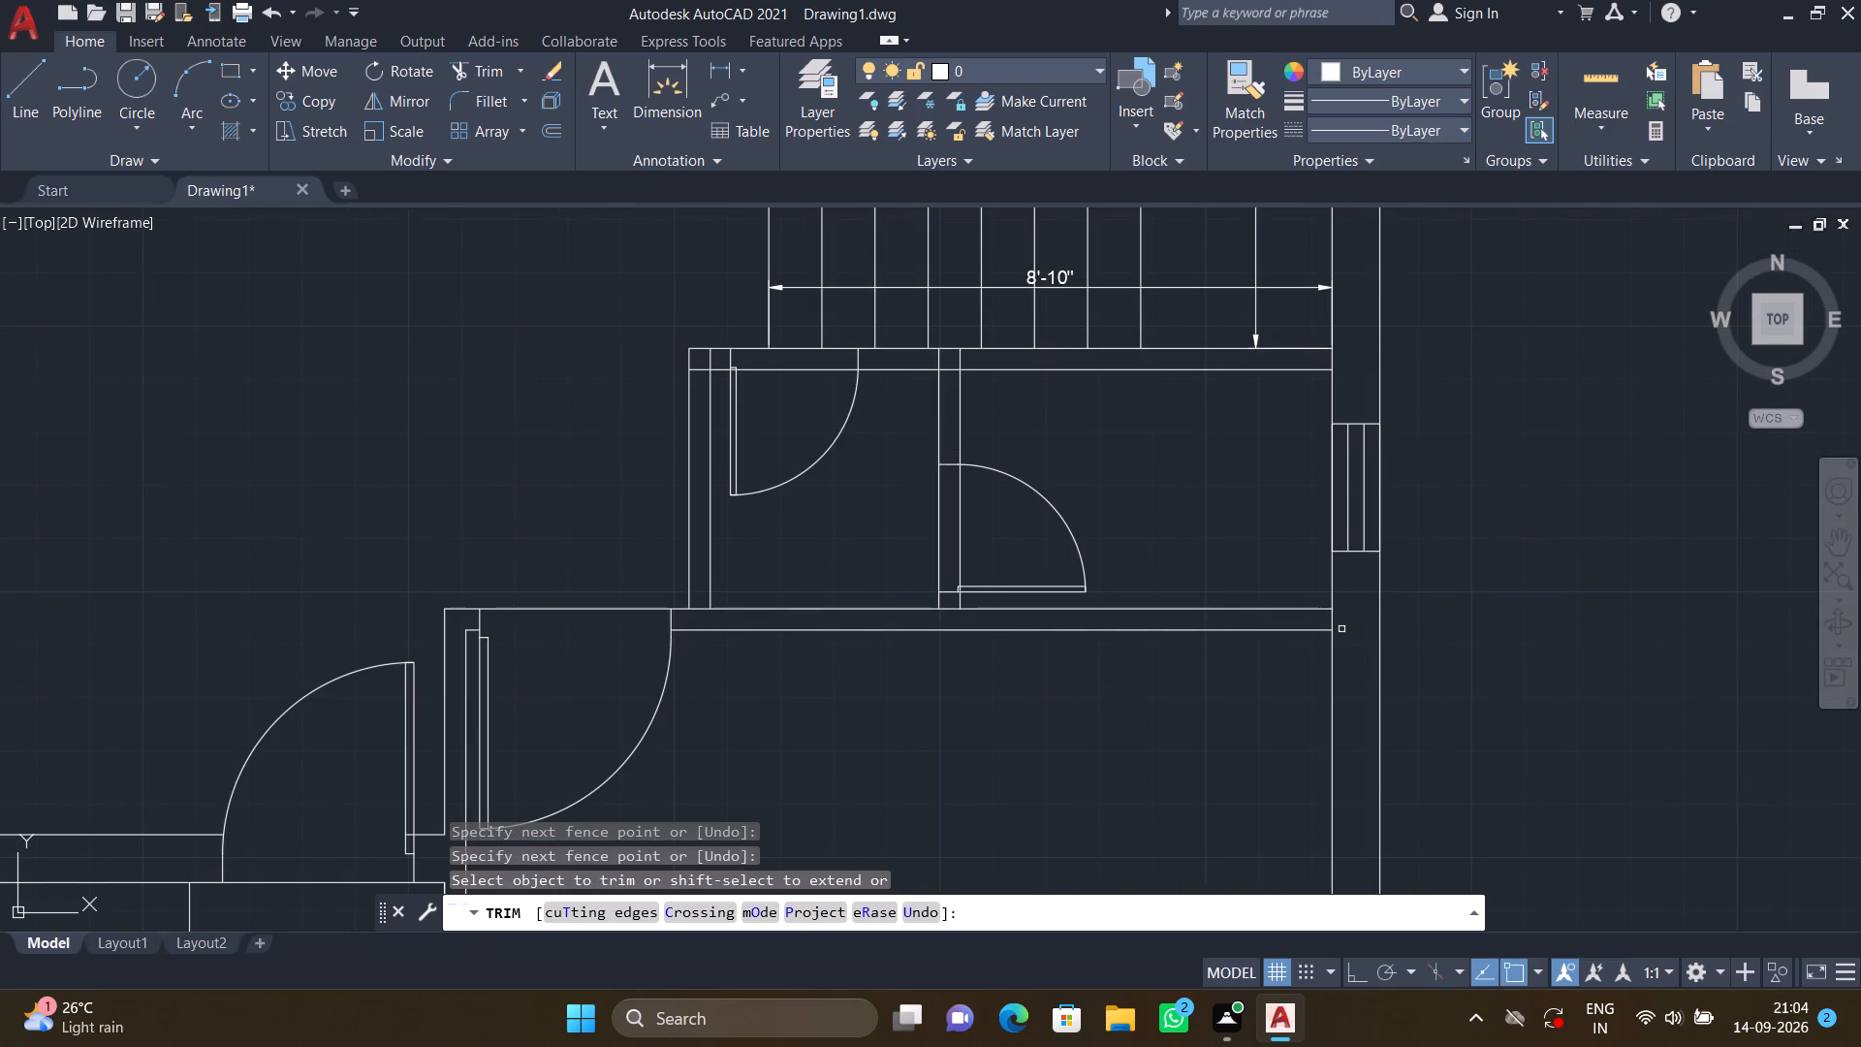
scroll(1341, 625, up, 2)
scroll(1094, 607, down, 2)
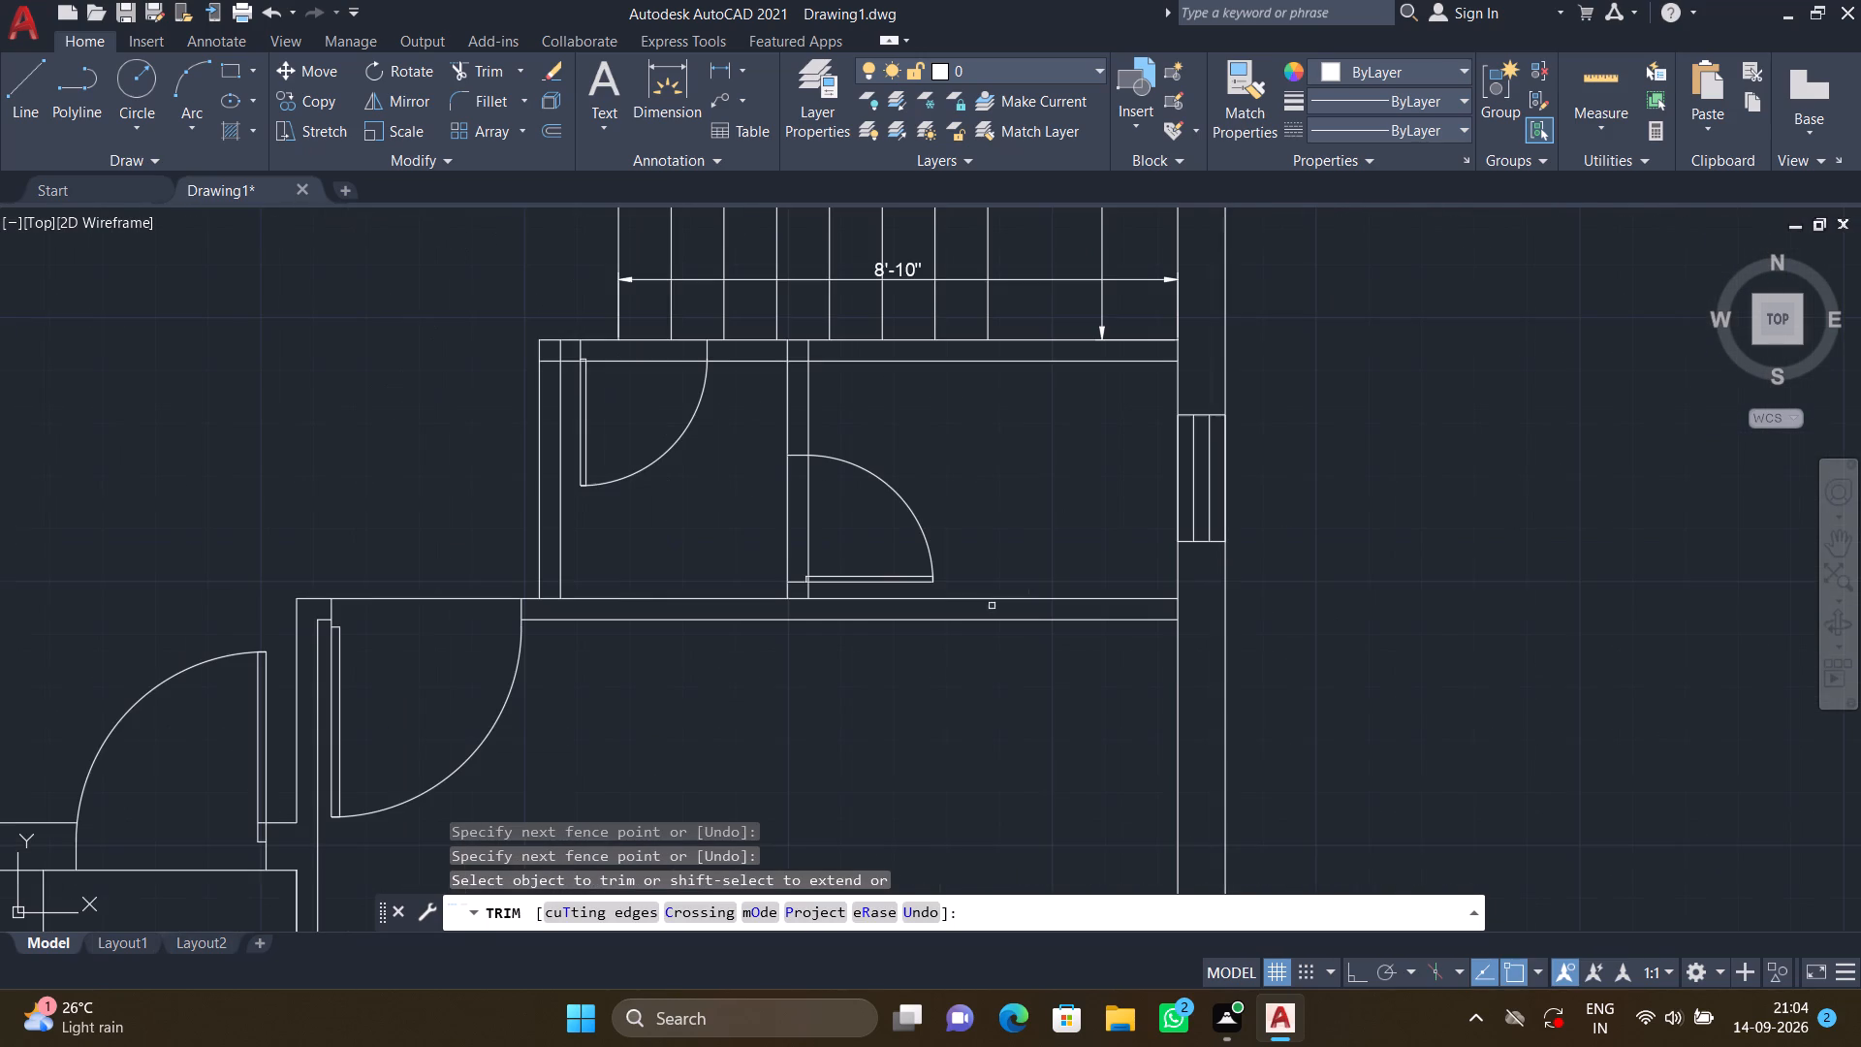
Clean up the northwest corner of the small room south of the stairs by trimming both inner line stubs.
scroll(550, 357, up, 2)
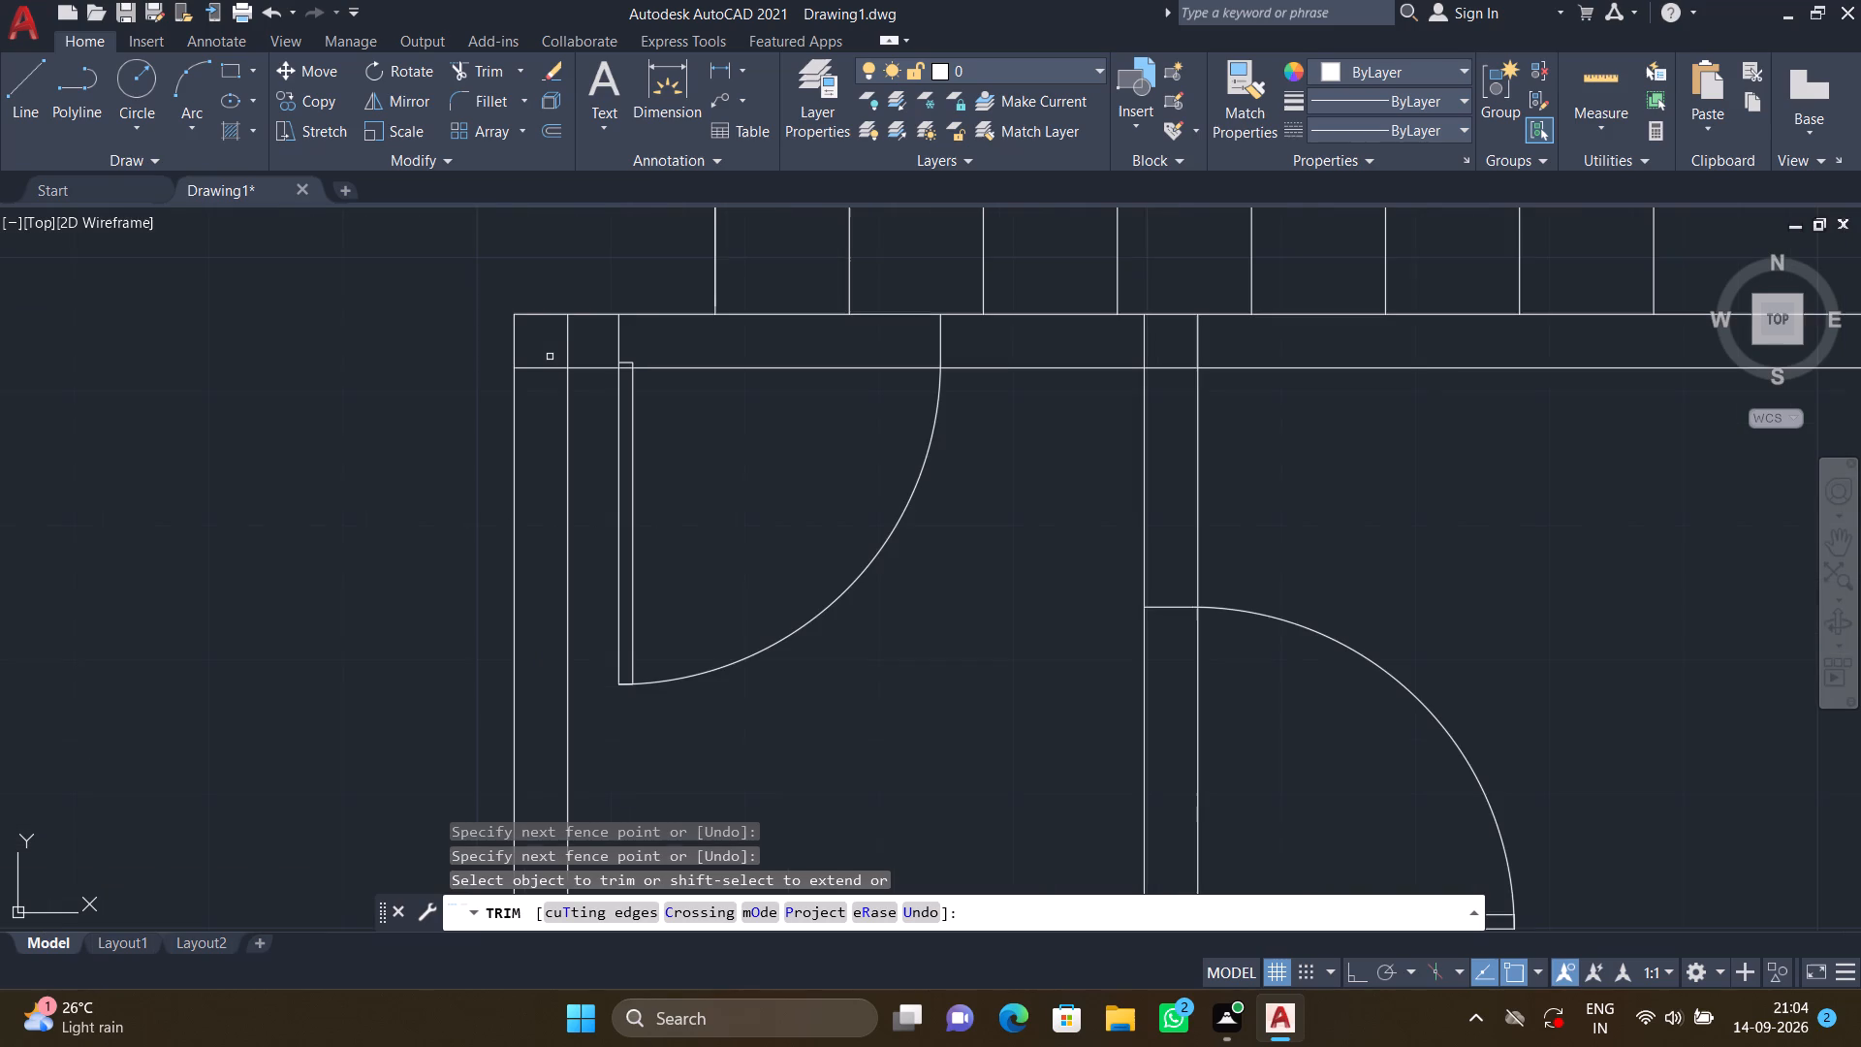
click(548, 357)
drag(555, 412, 557, 391)
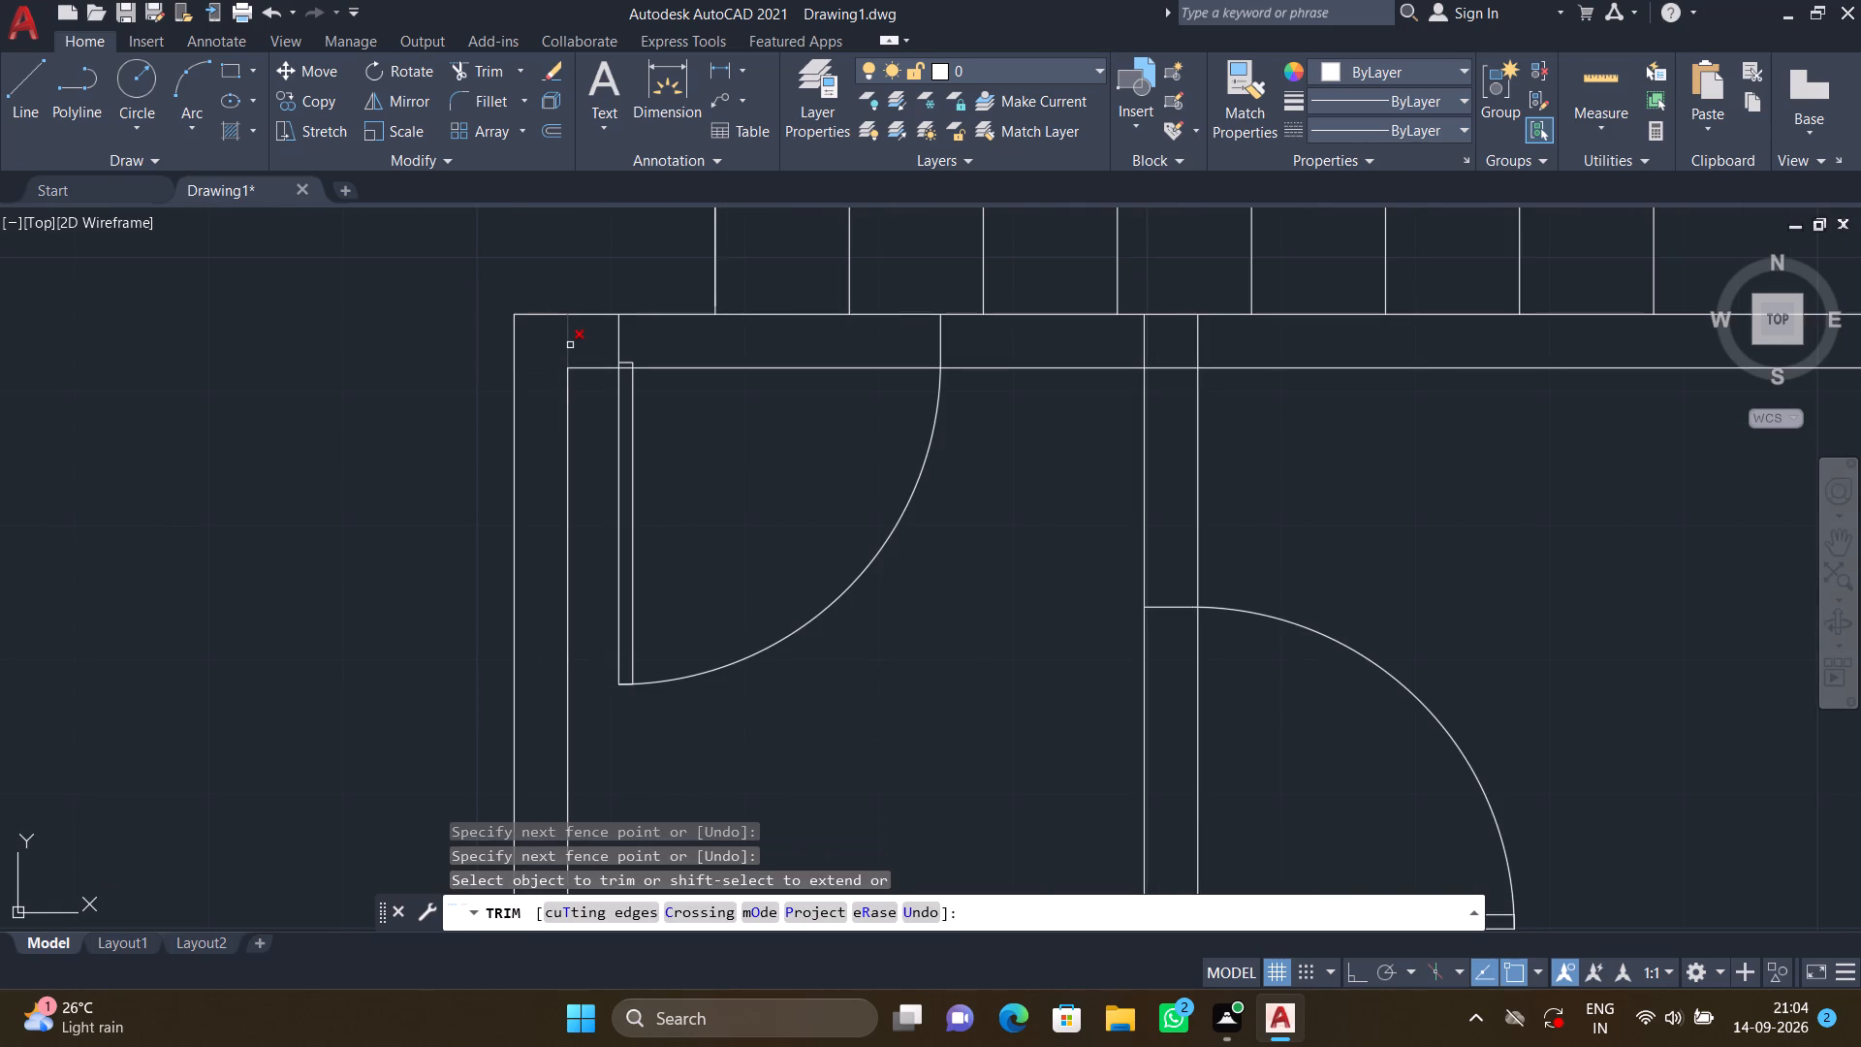
click(570, 344)
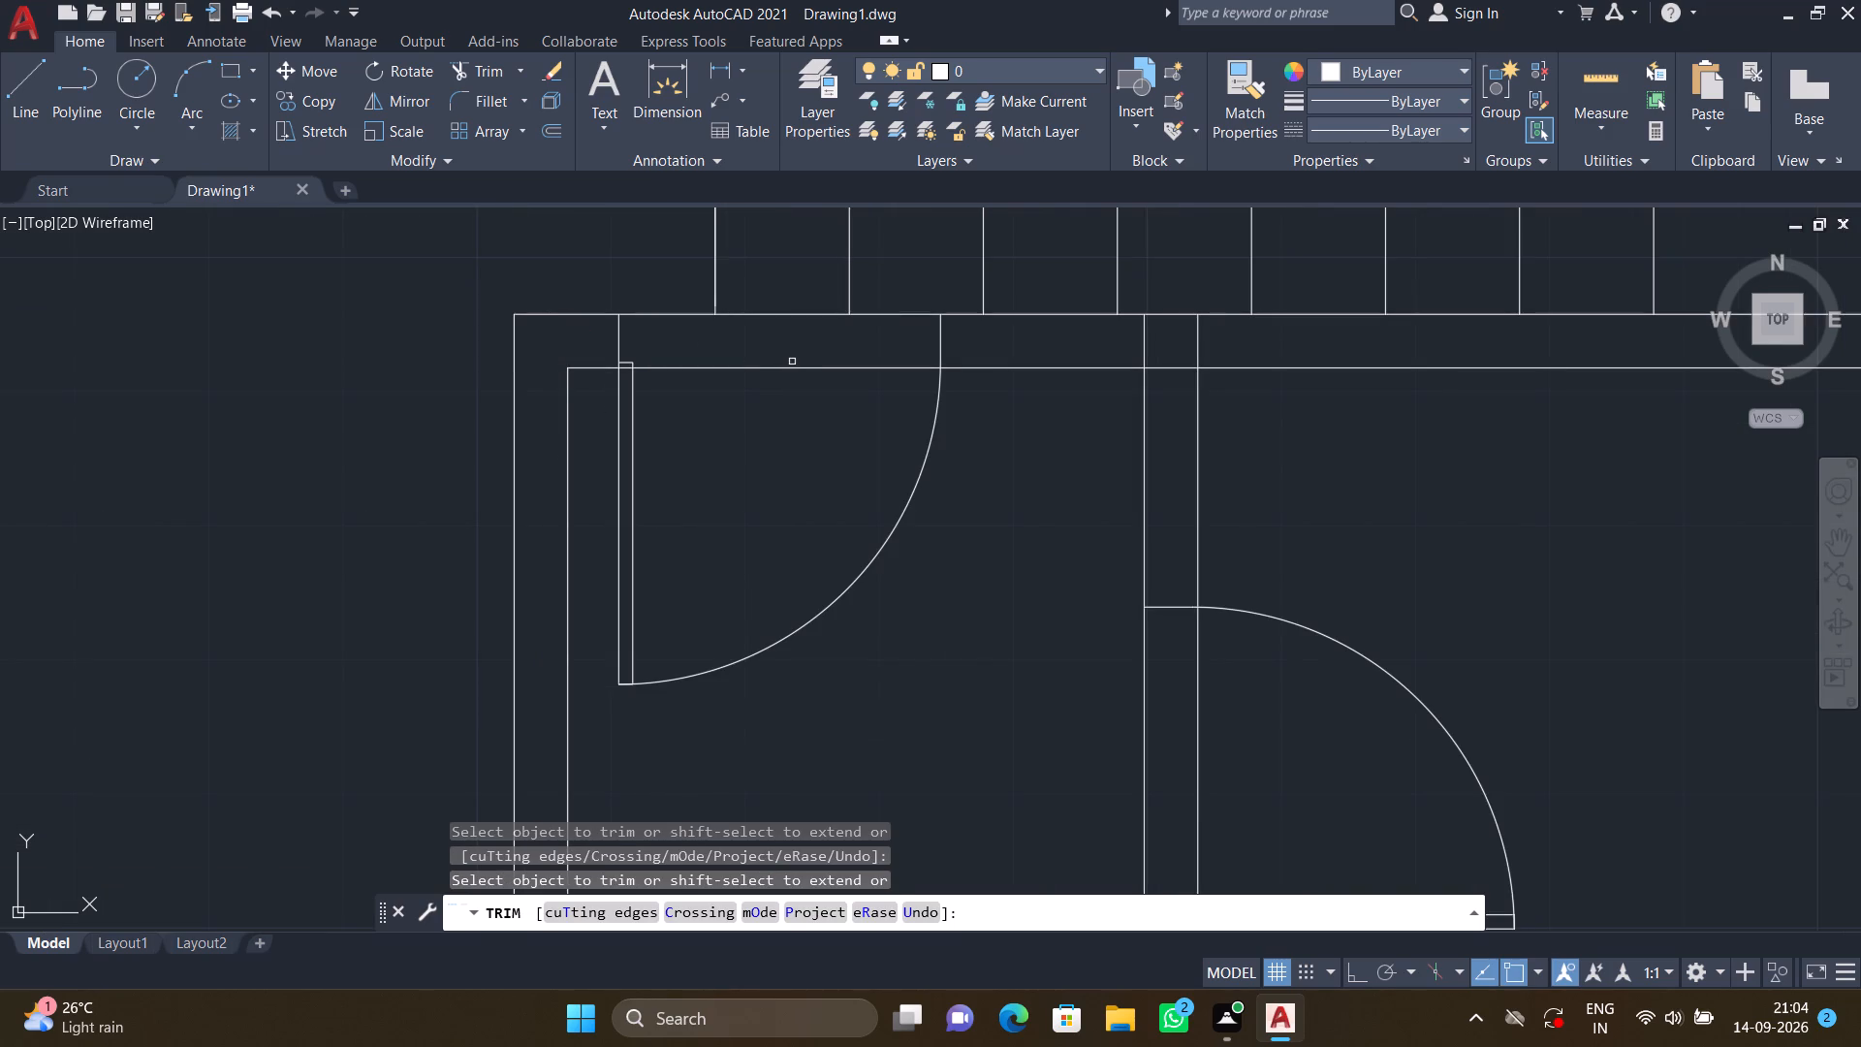
Trim the south line of the wall below the stairs across the small room's door opening.
click(785, 356)
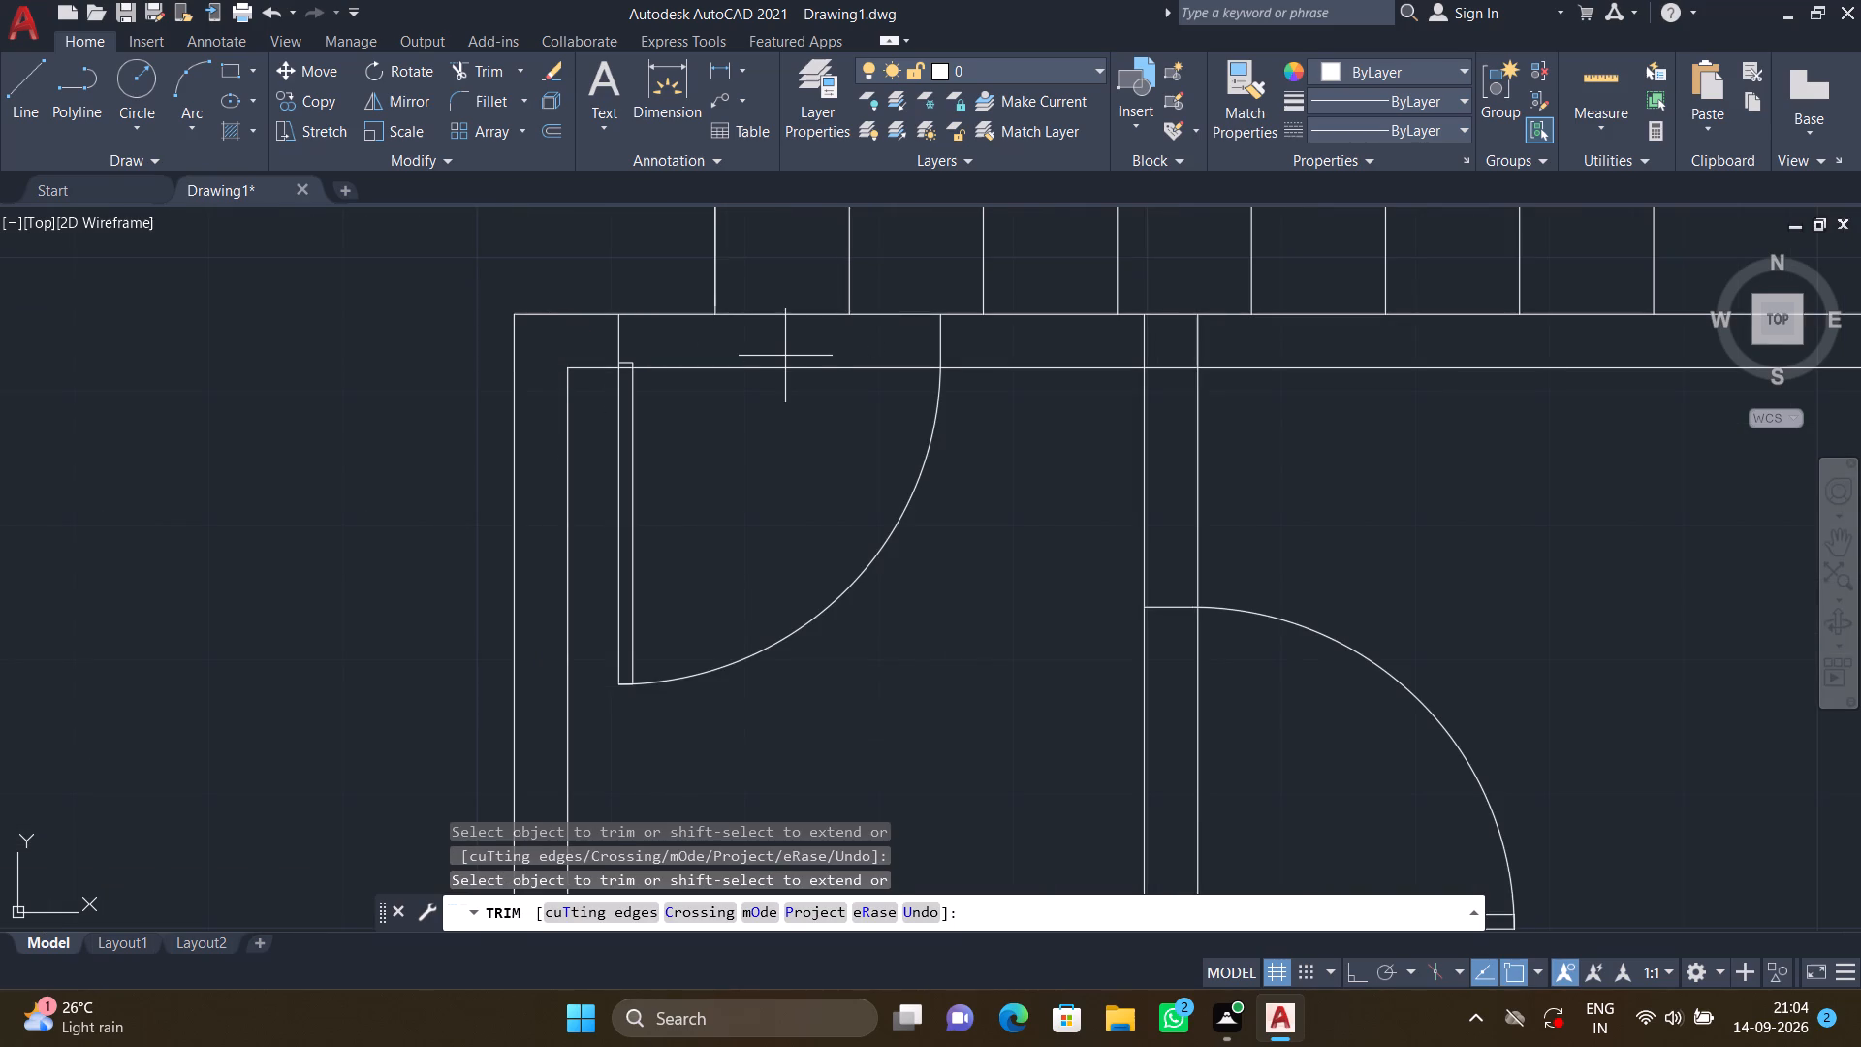
click(785, 379)
scroll(800, 386, down, 2)
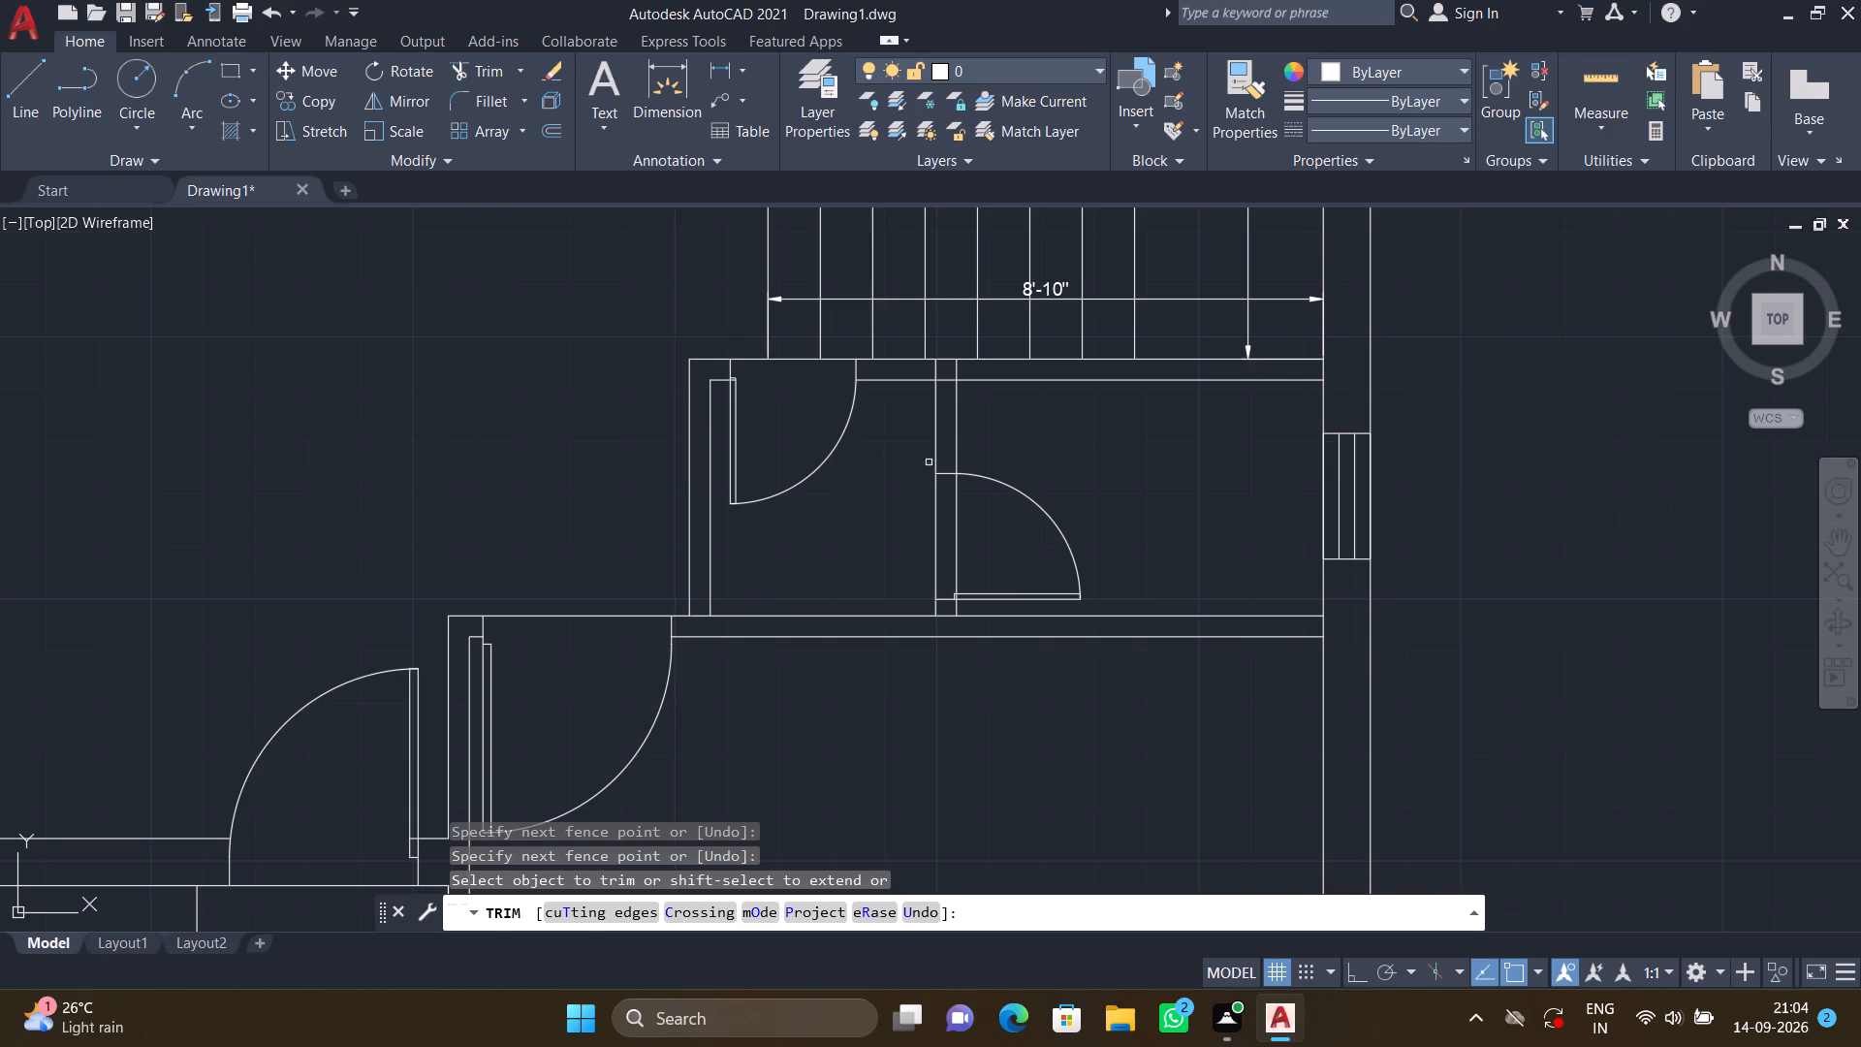
Open the junction of the partition between the two small rooms with the wall below the stairs by trimming both stubs and the line between them.
scroll(948, 391, up, 2)
click(862, 350)
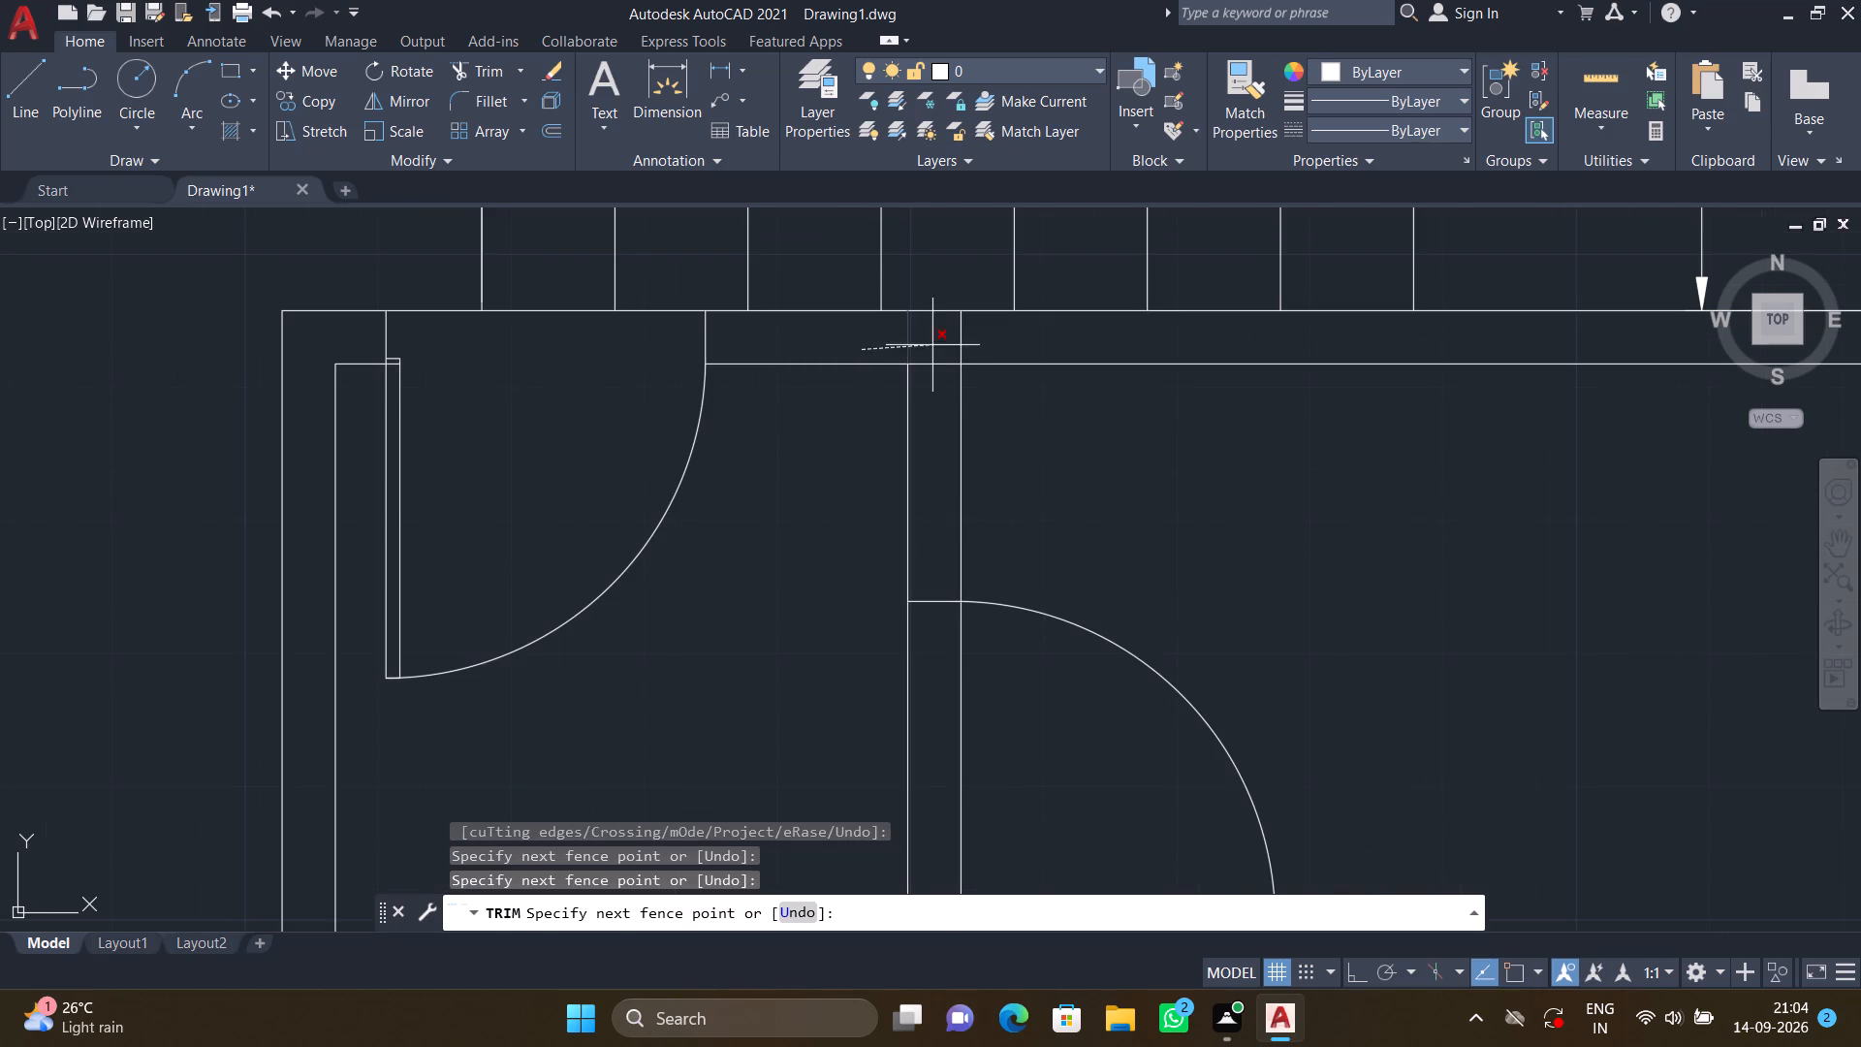
click(964, 343)
click(934, 337)
click(937, 373)
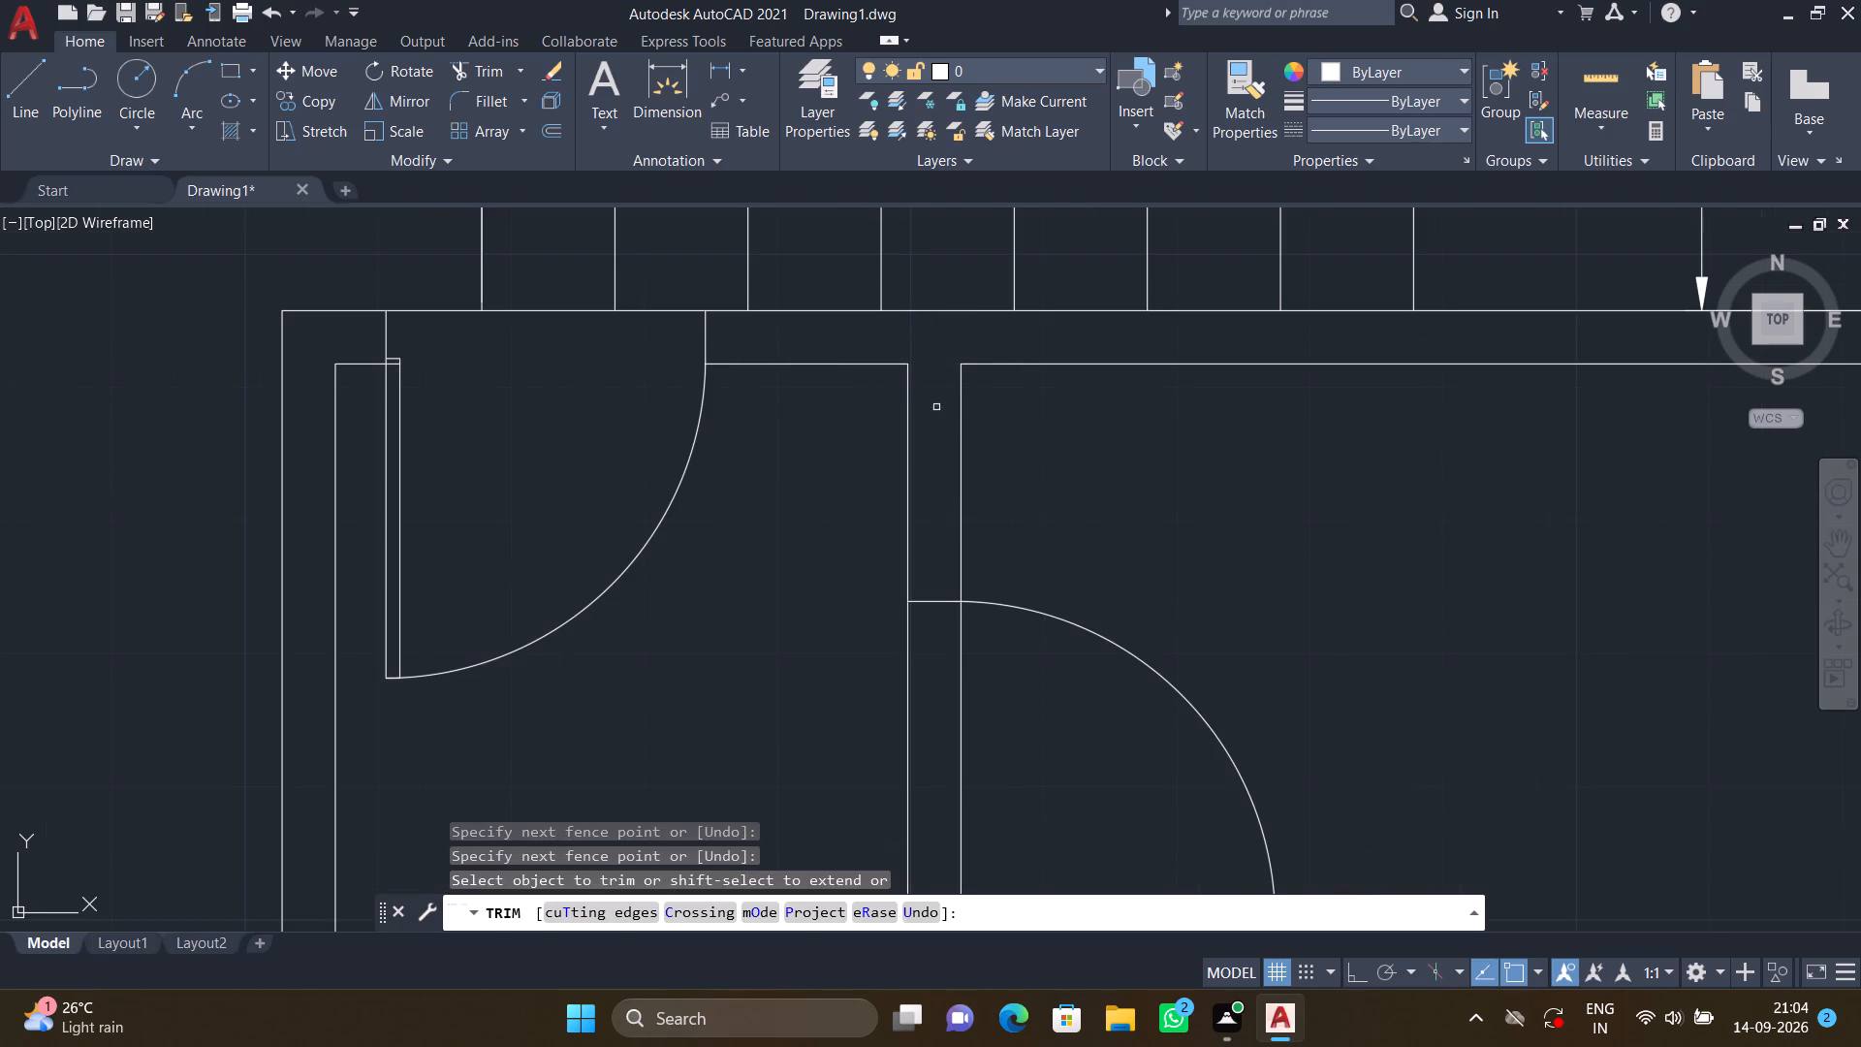
scroll(934, 666, down, 2)
Trim the east line of the partition between the two small rooms across its door opening, including the short piece inside the door leaf.
middle_drag(939, 701, 946, 645)
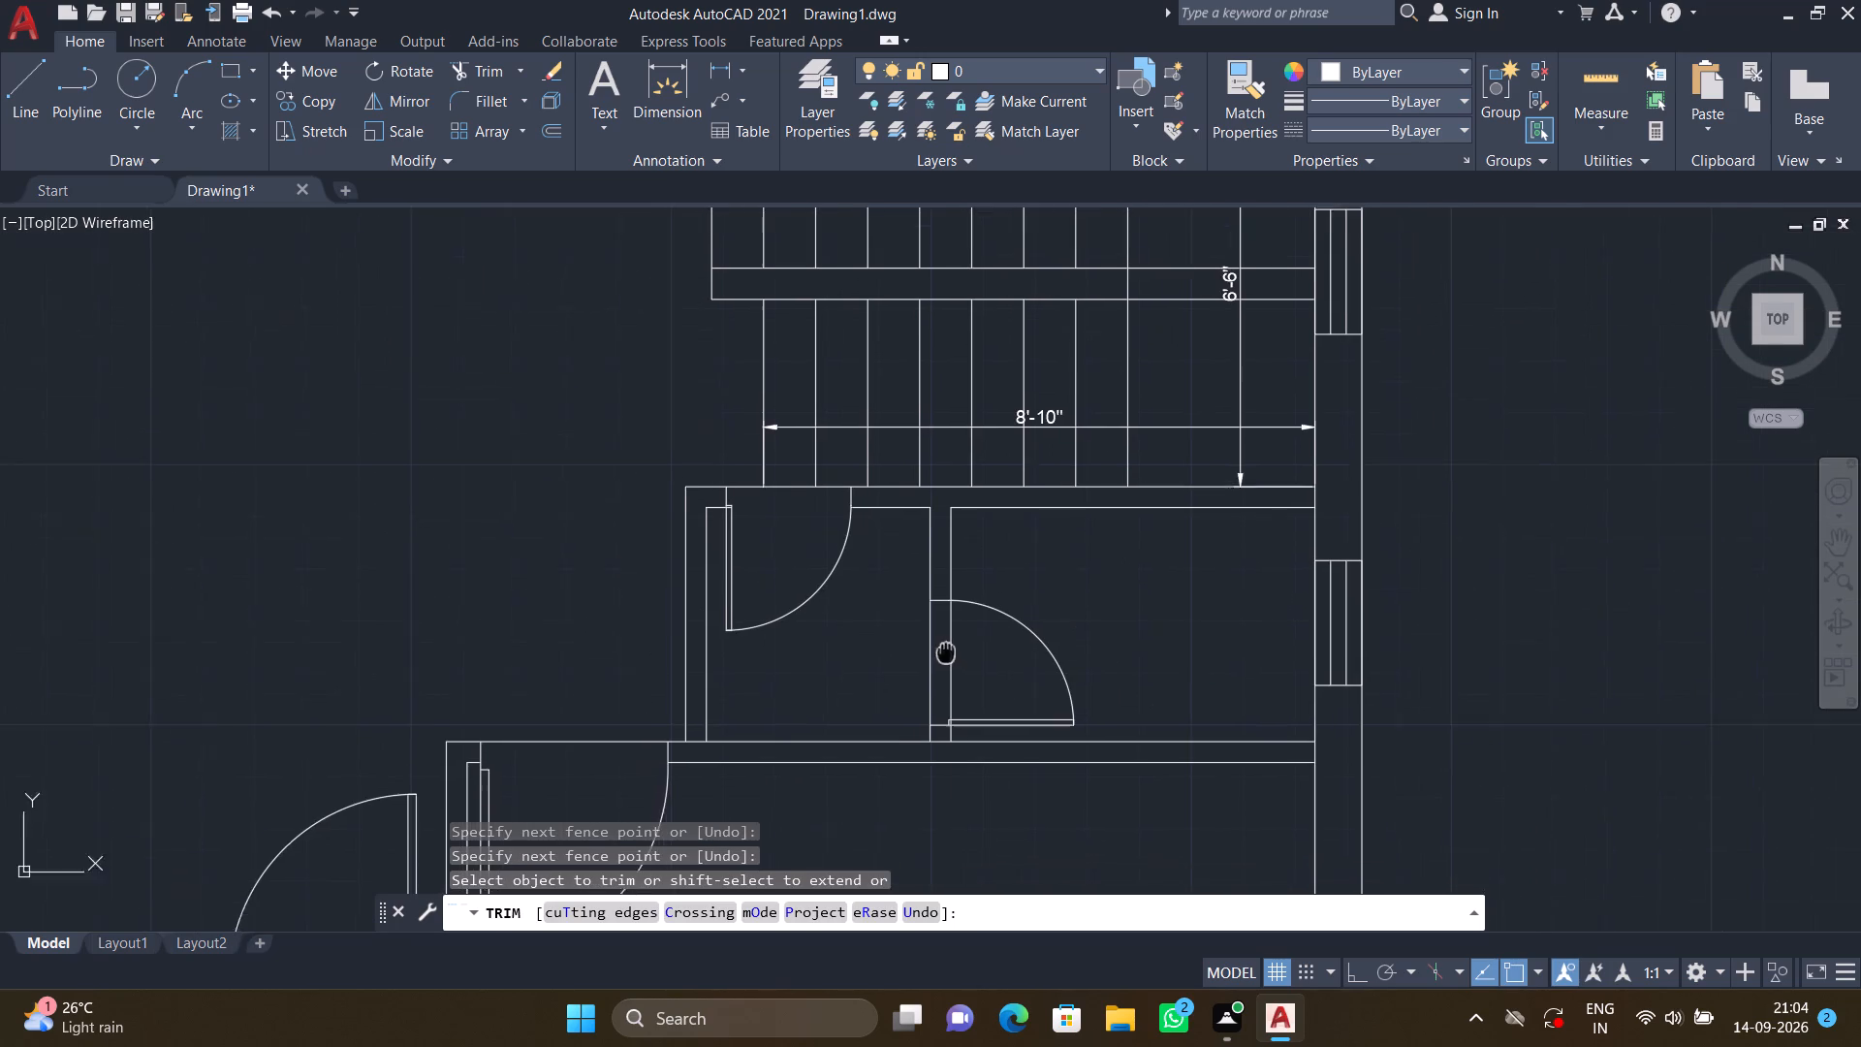
middle_drag(946, 645, 948, 587)
scroll(948, 586, up, 2)
click(937, 584)
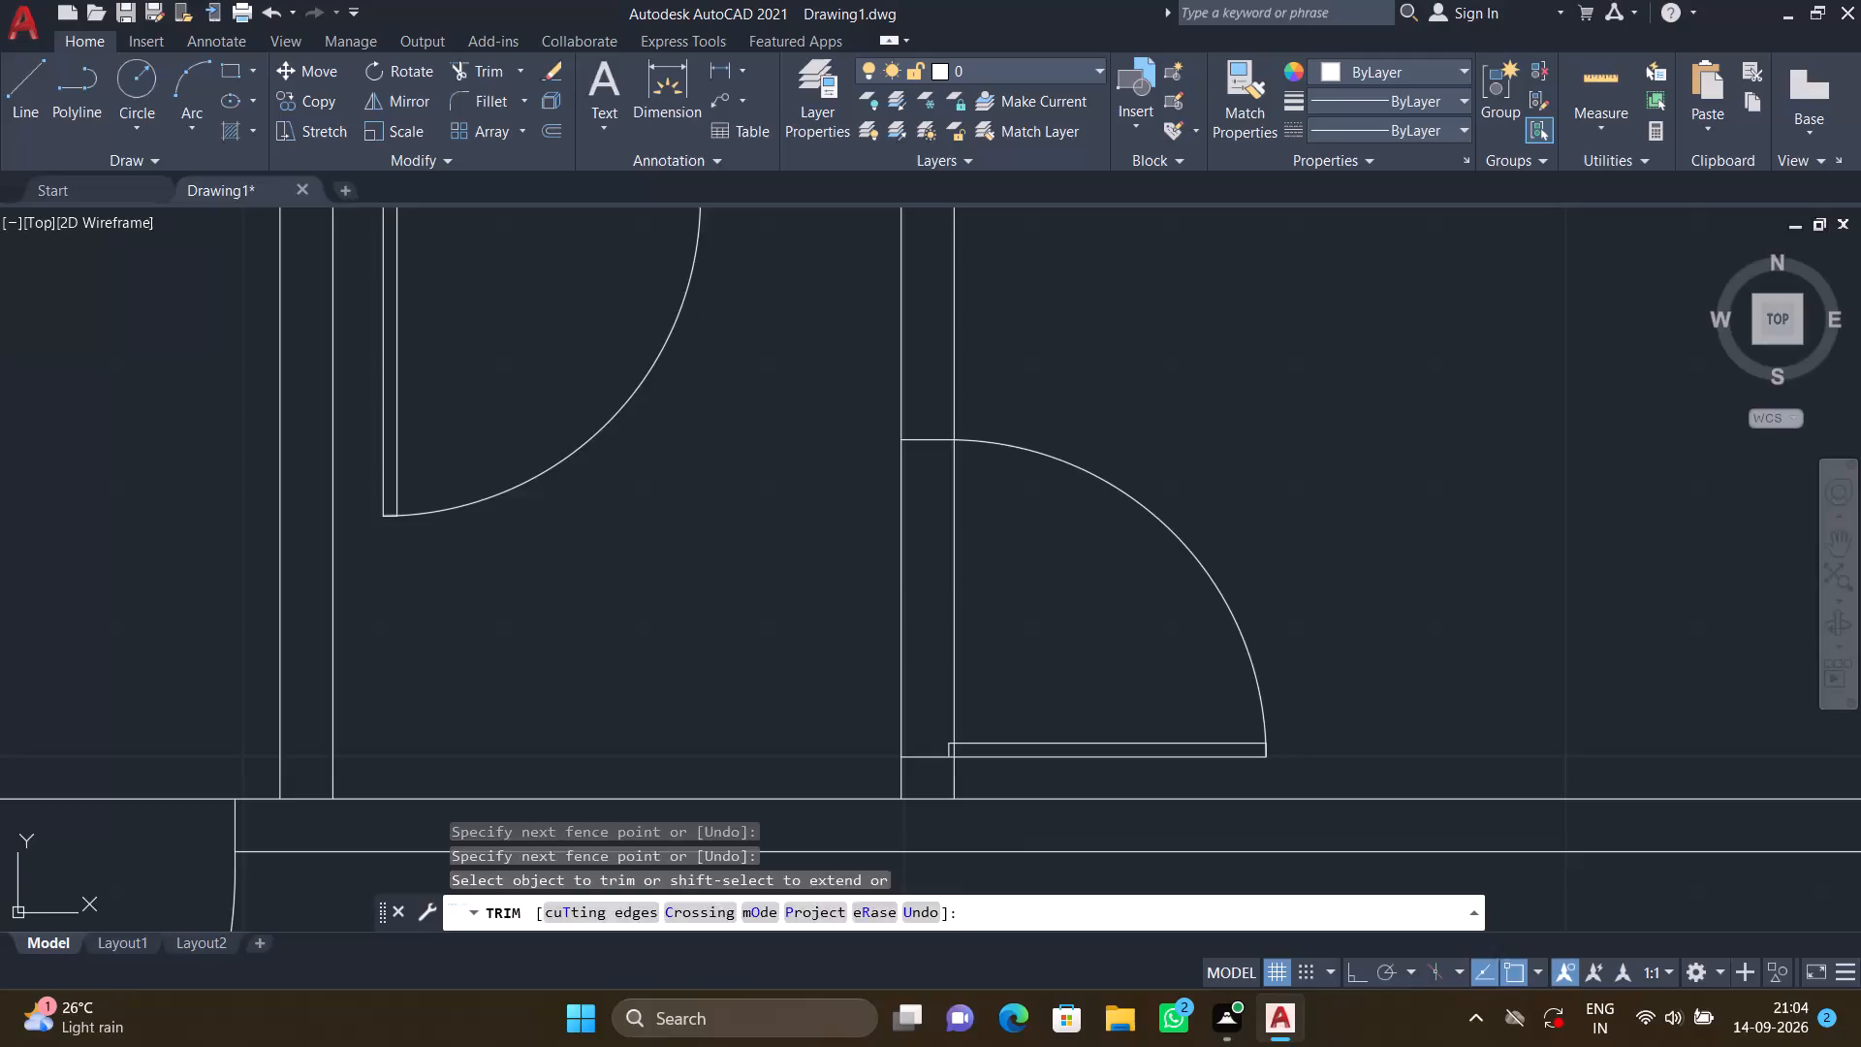
click(980, 582)
scroll(958, 659, down, 1)
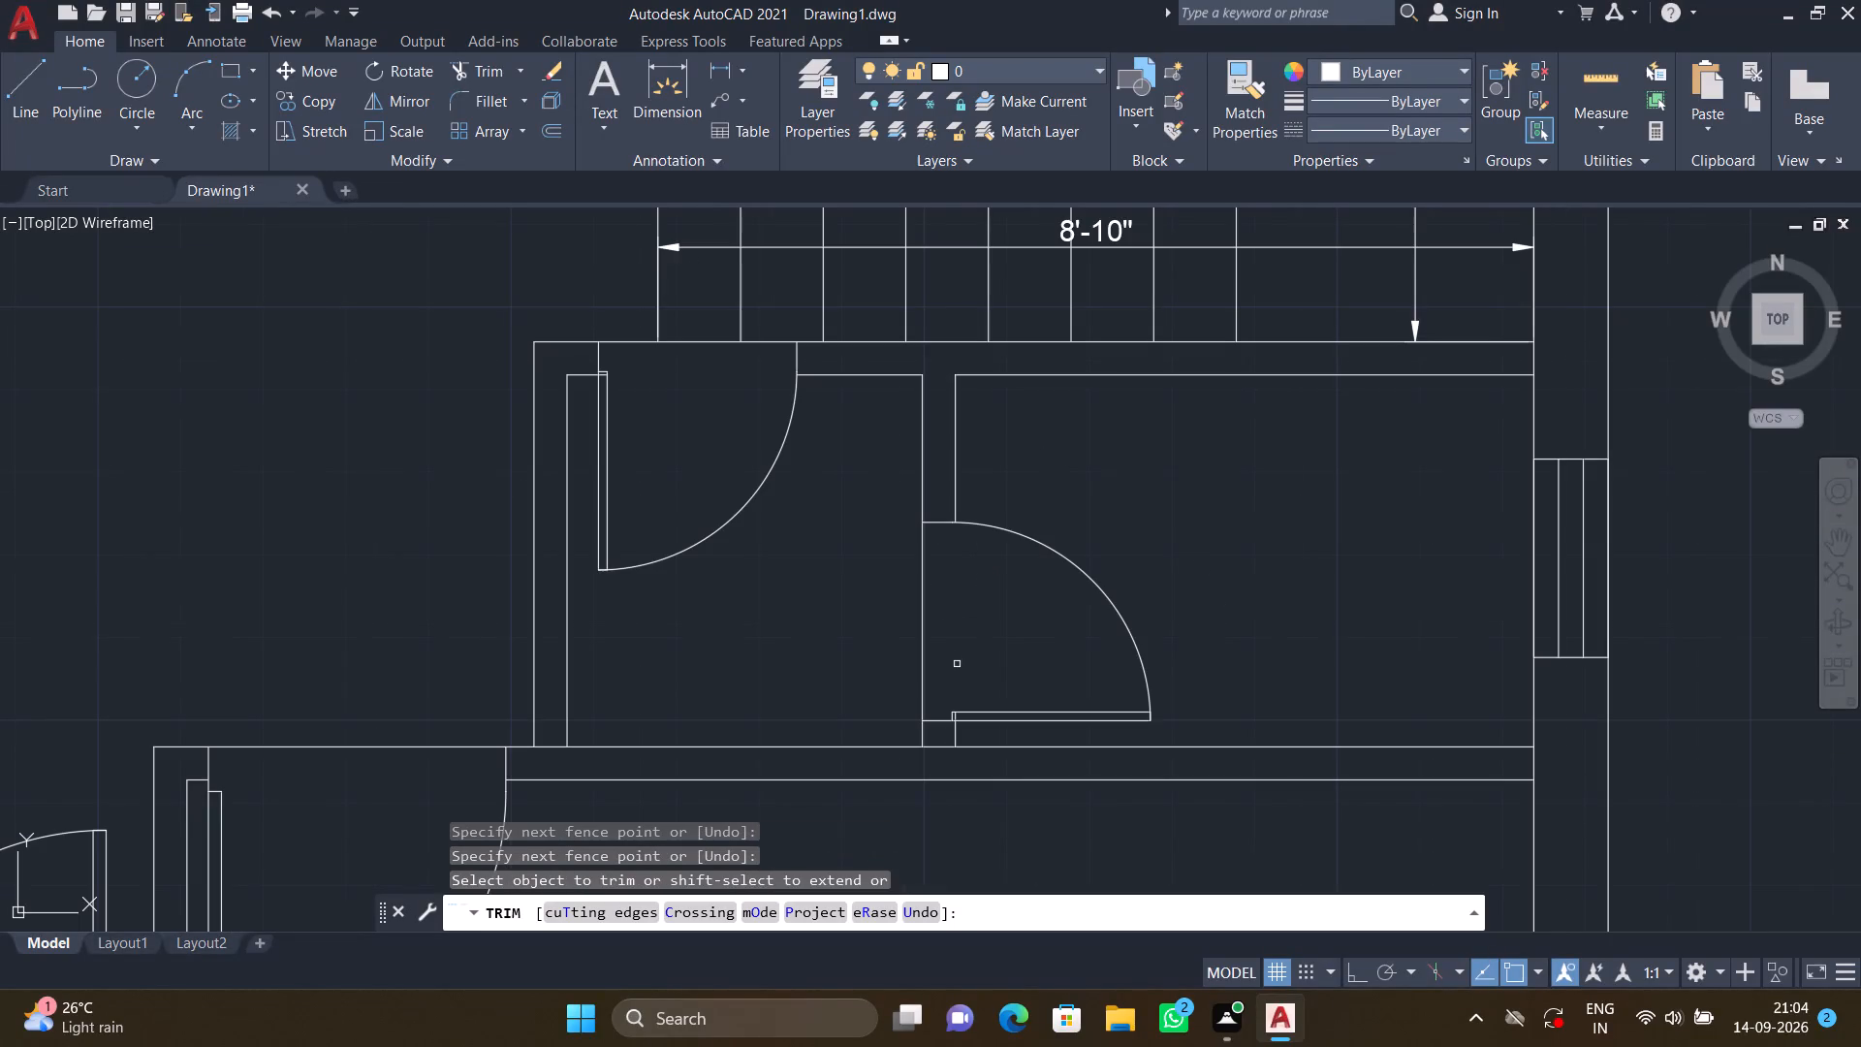
scroll(946, 708, up, 3)
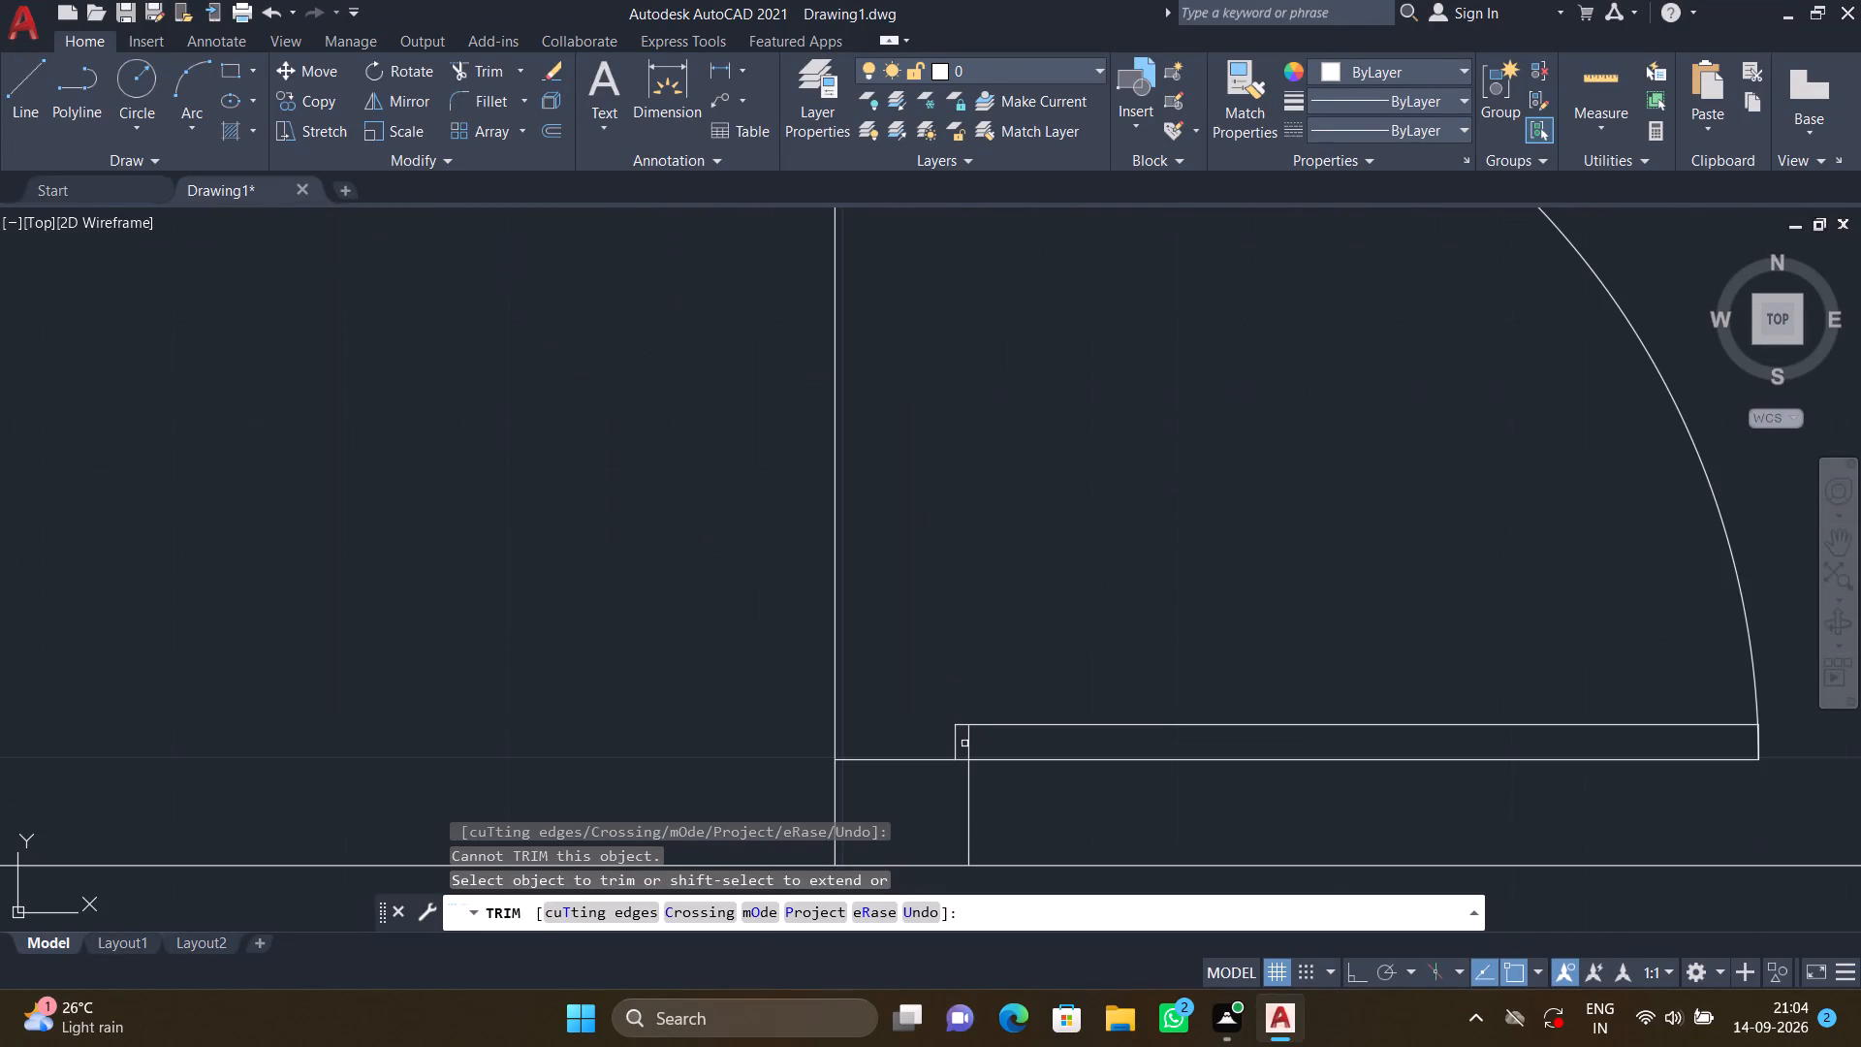
click(964, 744)
click(973, 744)
scroll(1017, 612, down, 3)
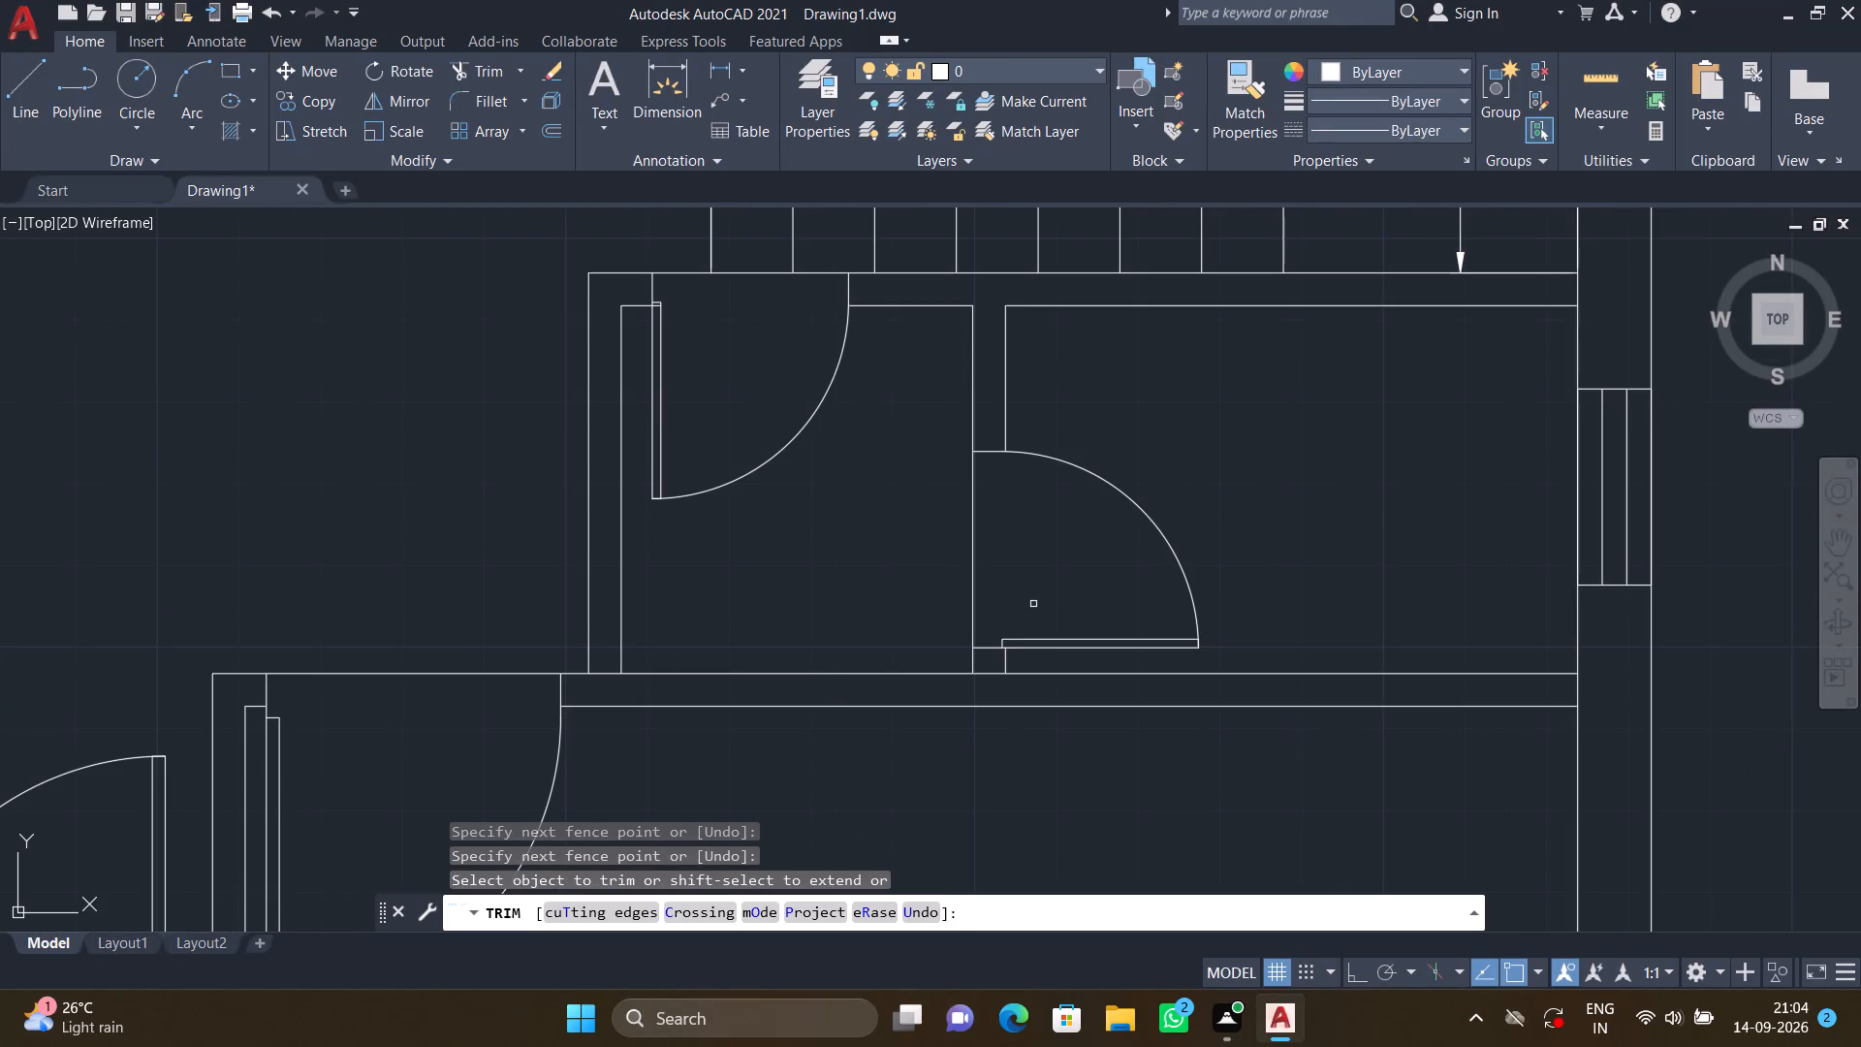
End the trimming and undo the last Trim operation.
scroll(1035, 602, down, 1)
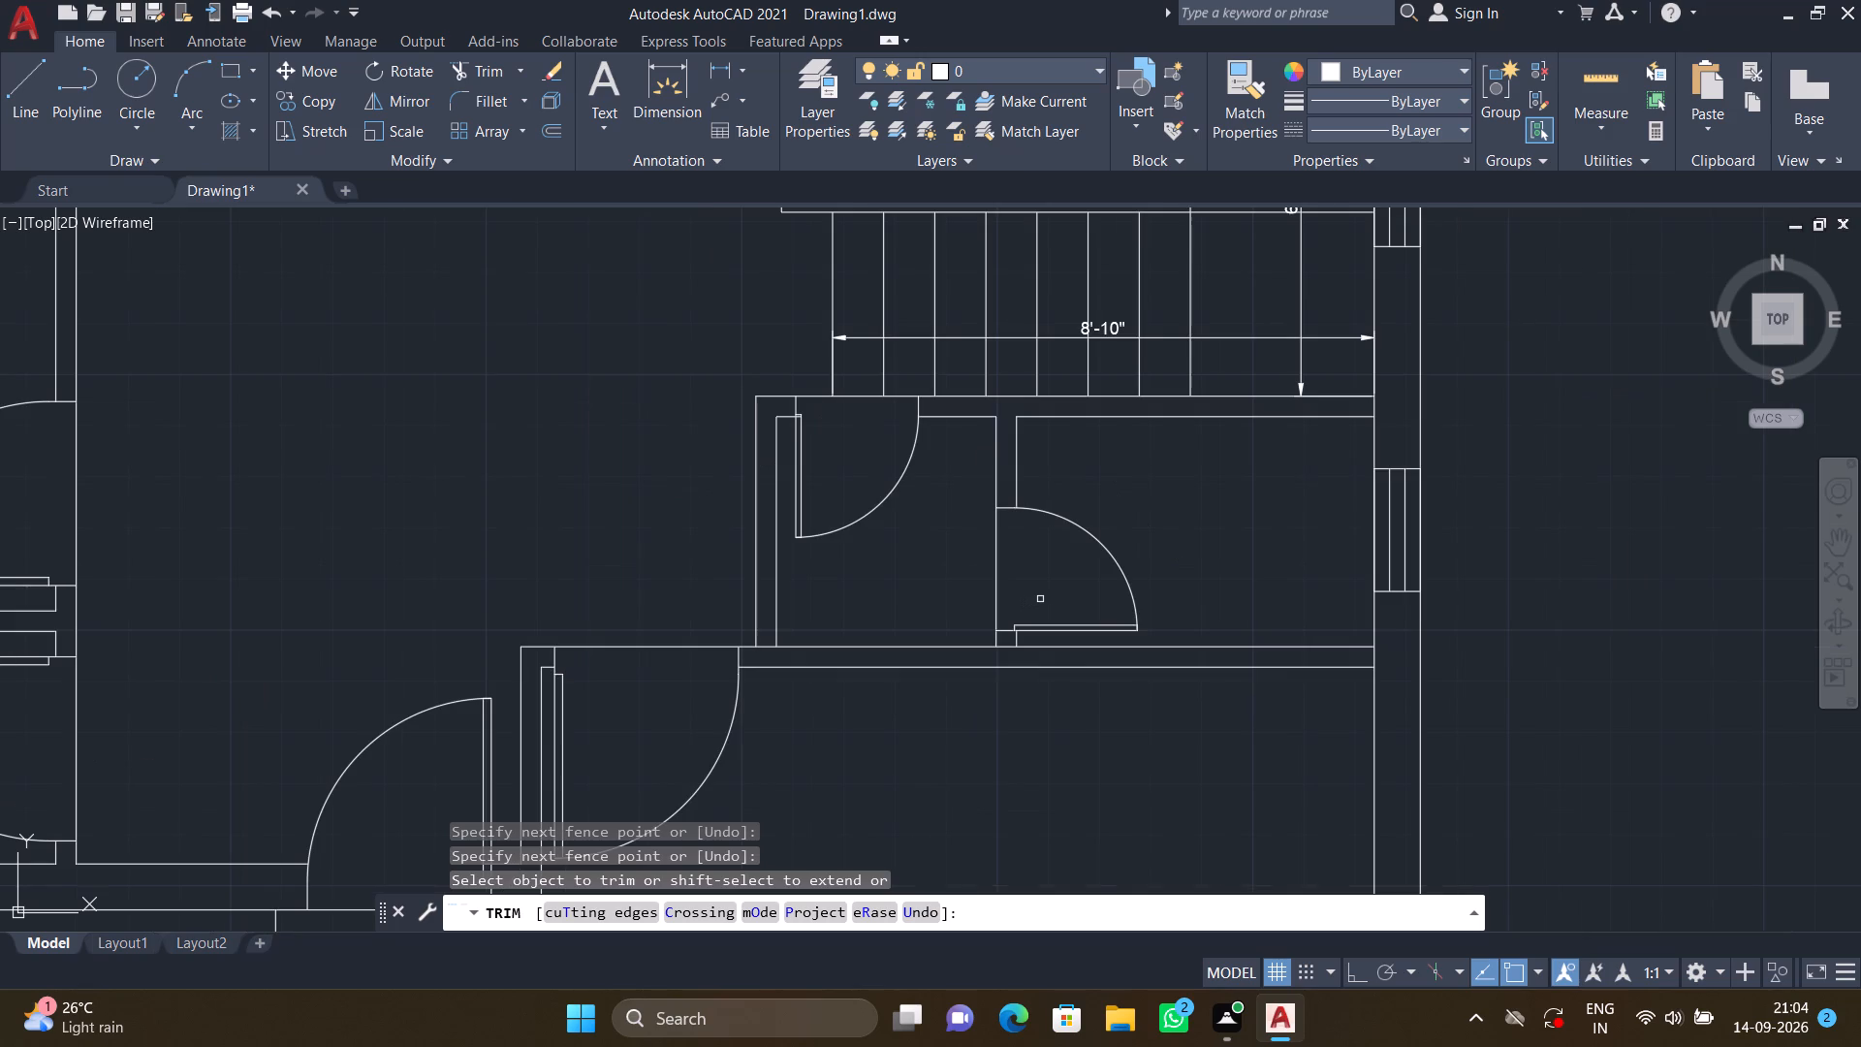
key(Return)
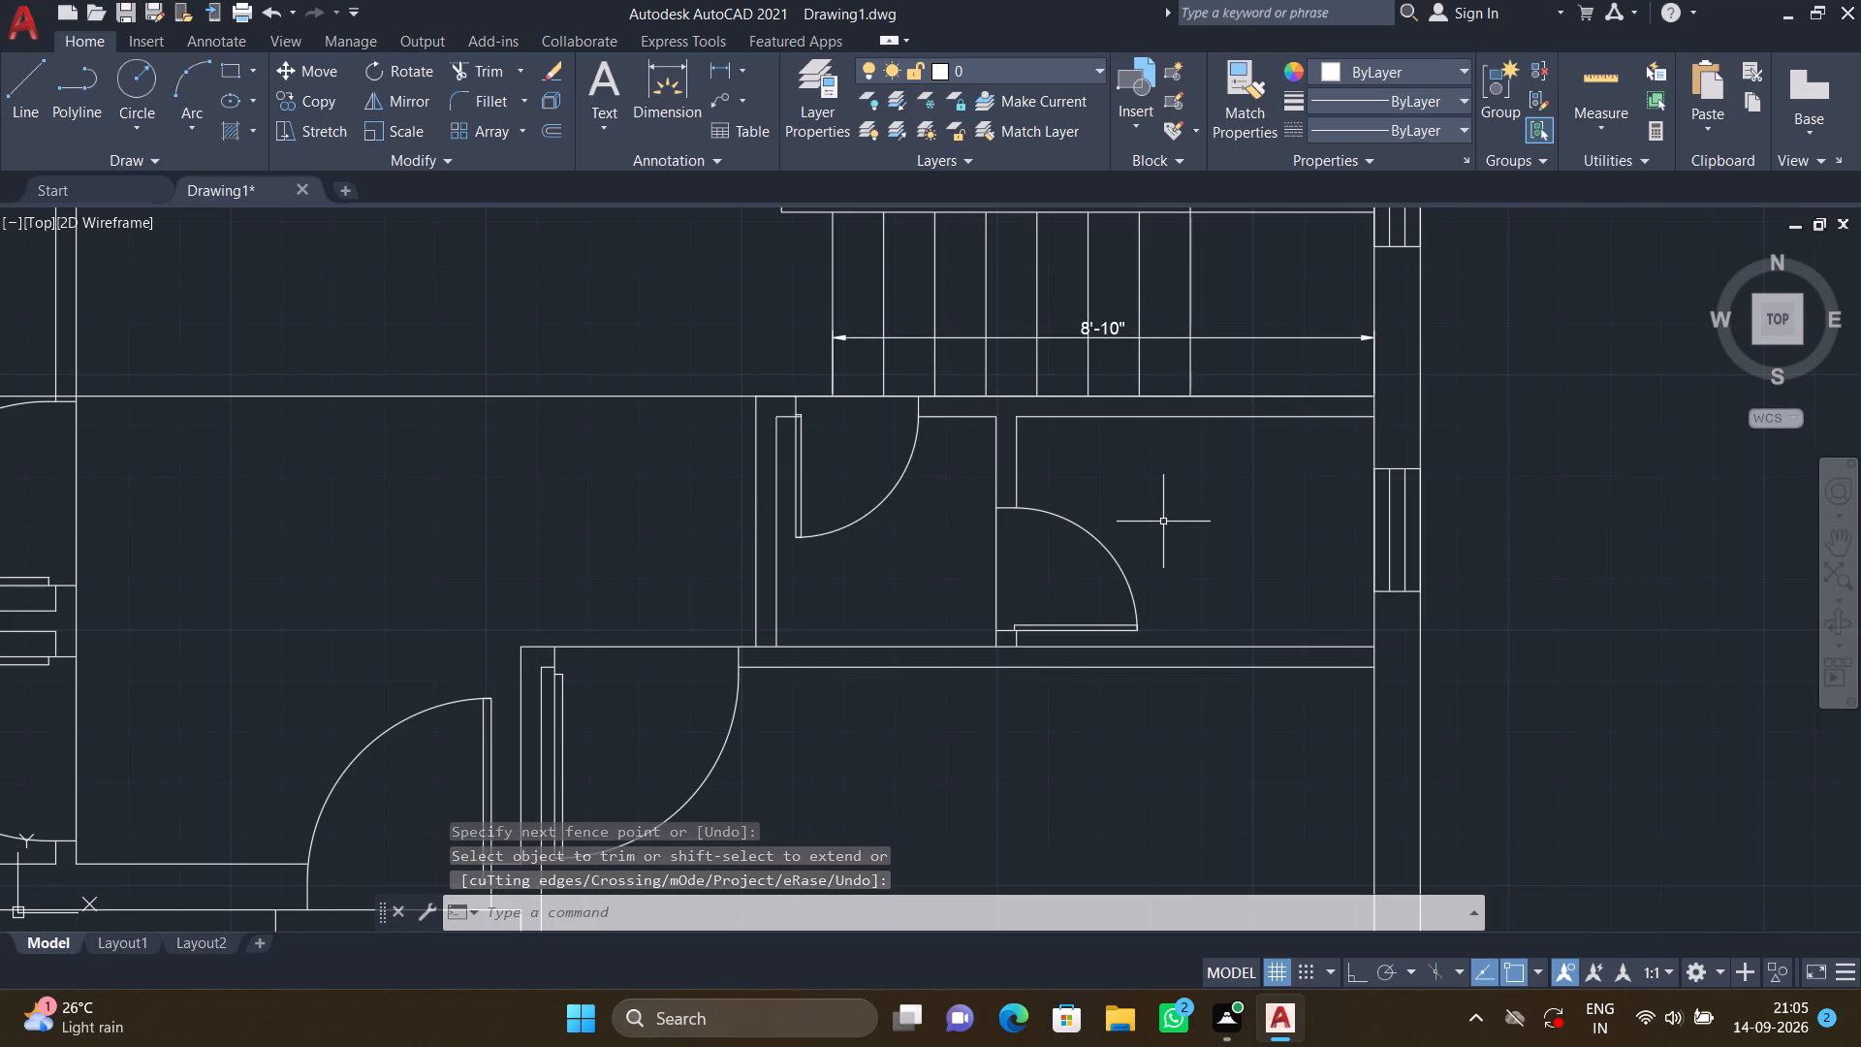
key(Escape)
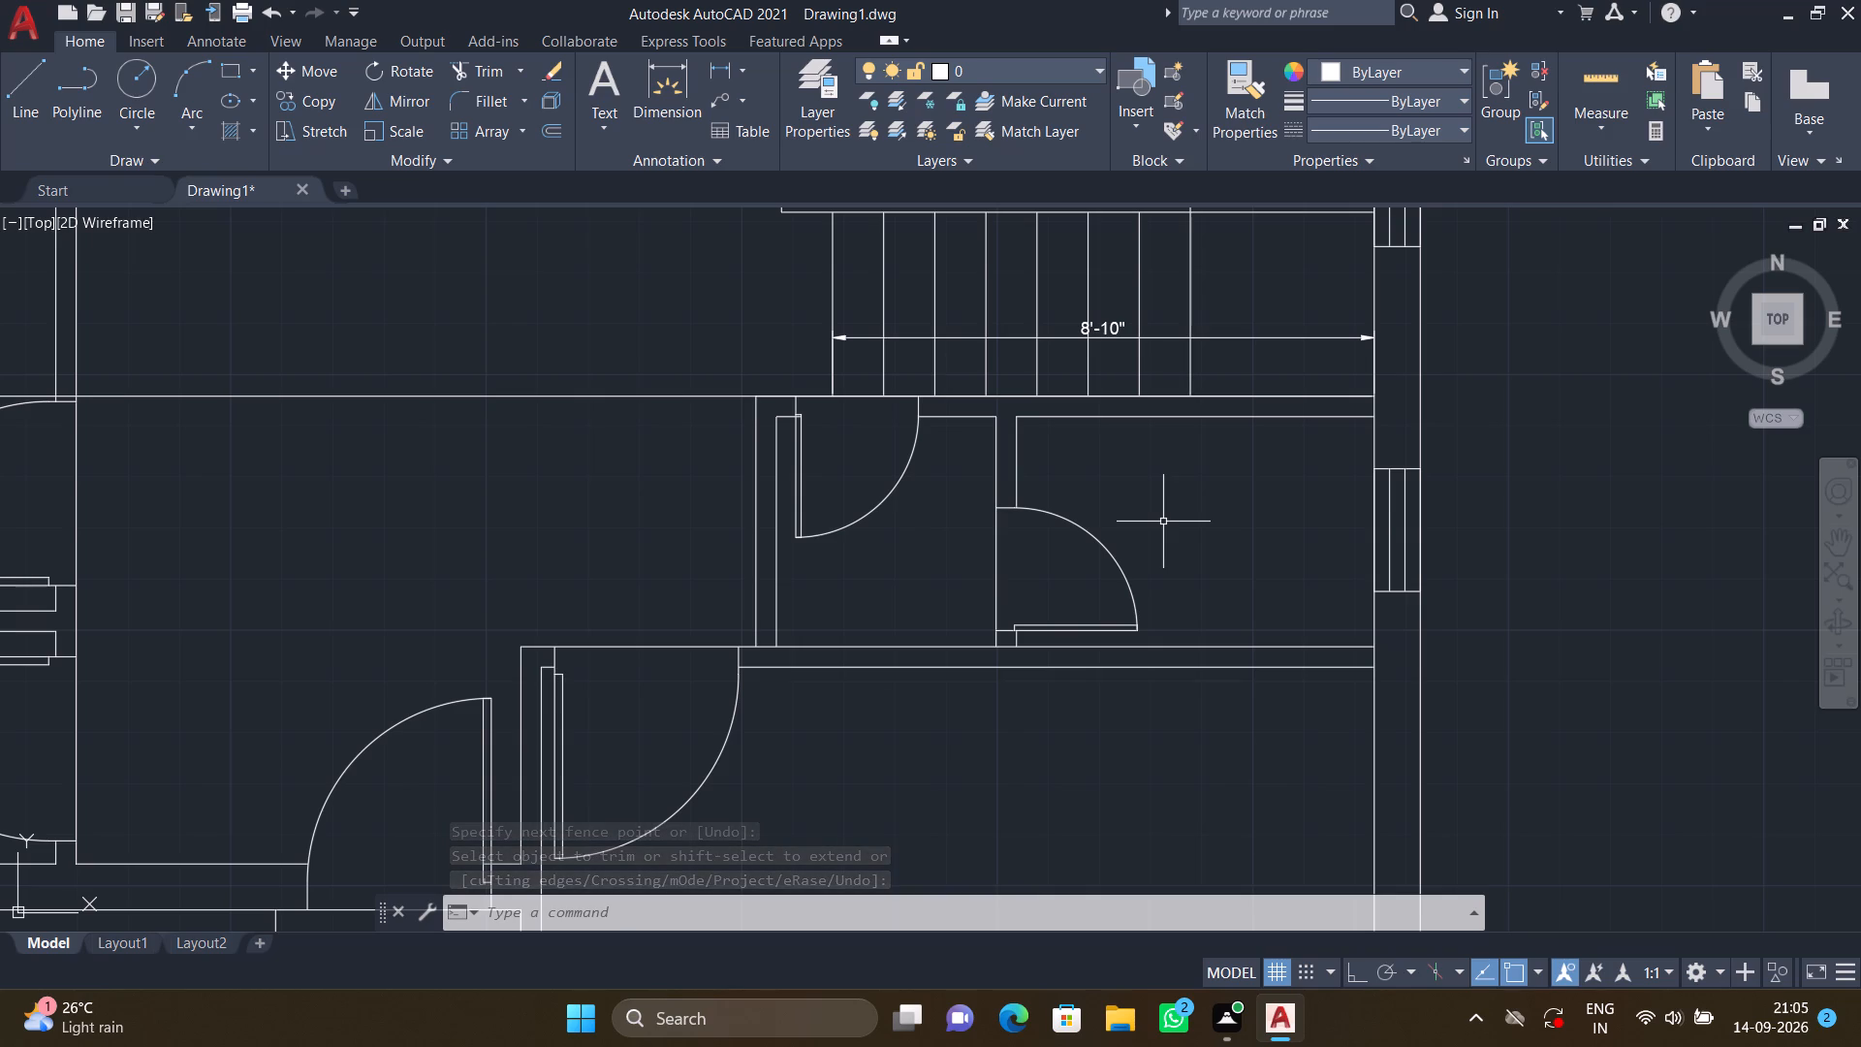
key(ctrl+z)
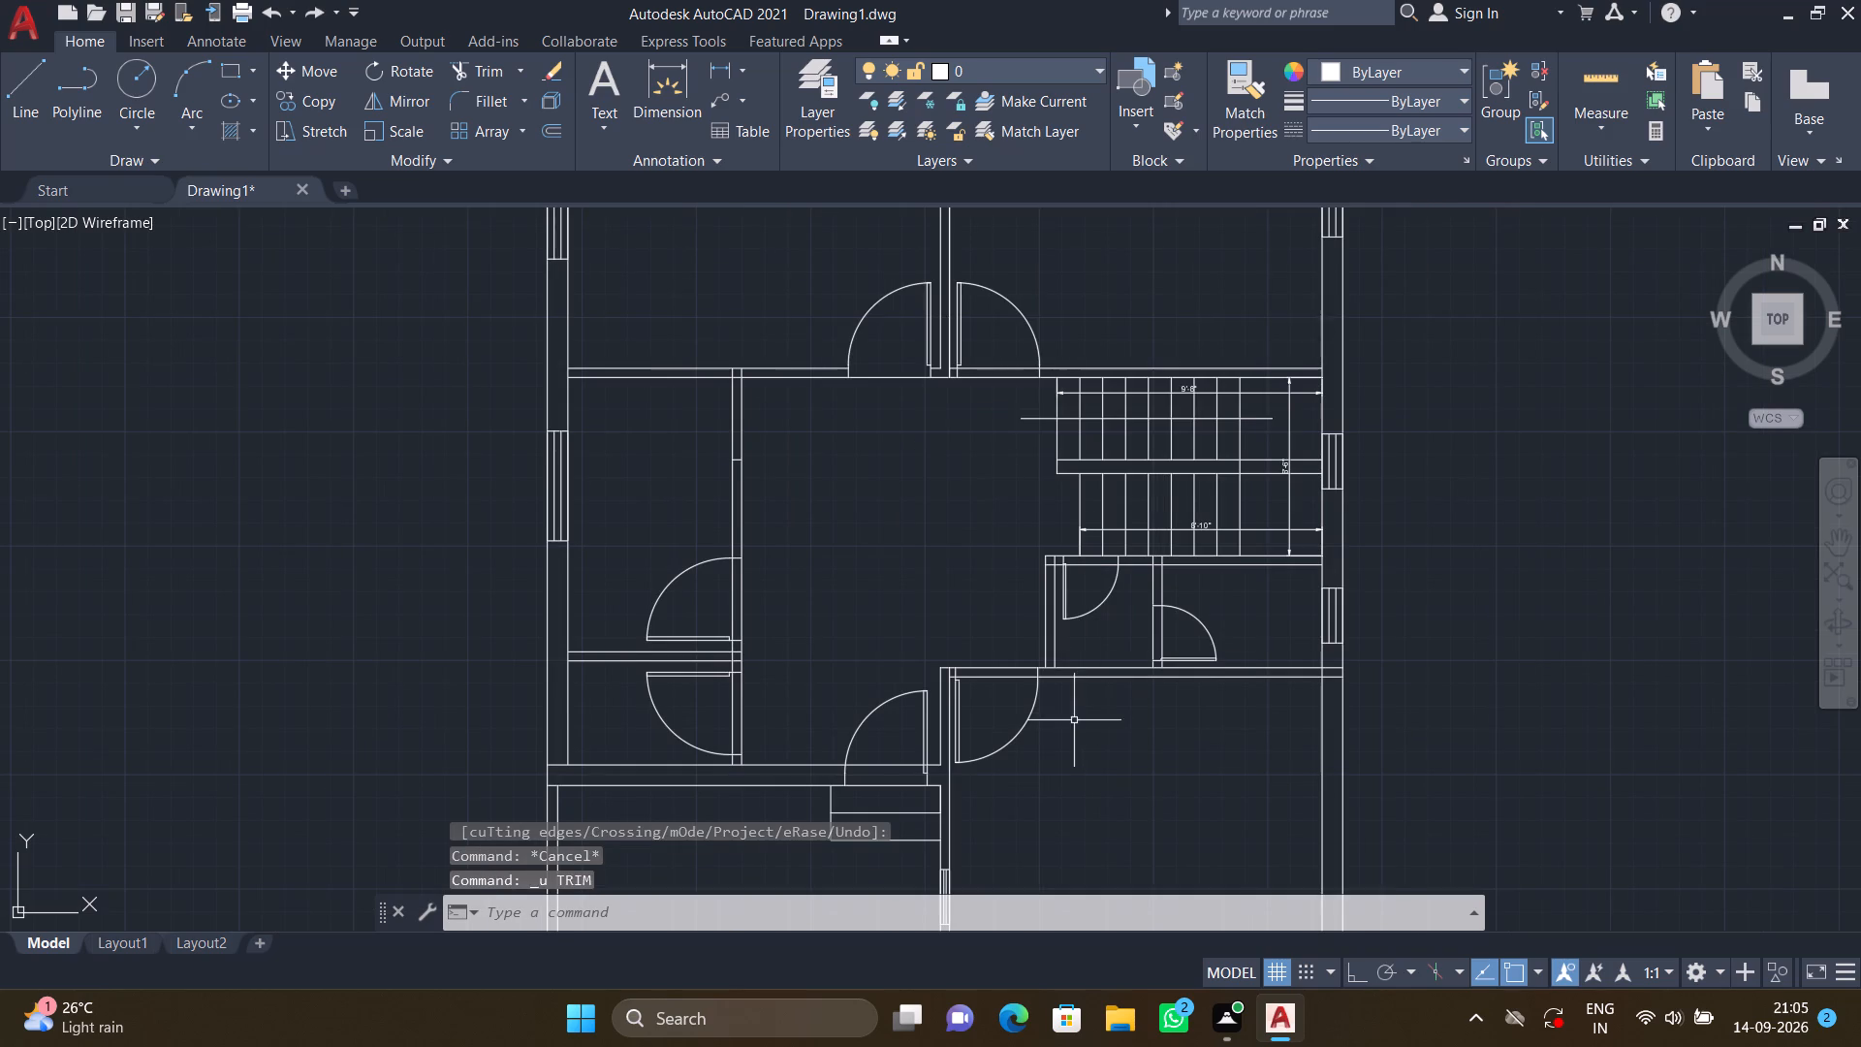
Trim the west line of the partition east of the two west rooms across the northern room's door opening.
middle_drag(1074, 715, 1093, 591)
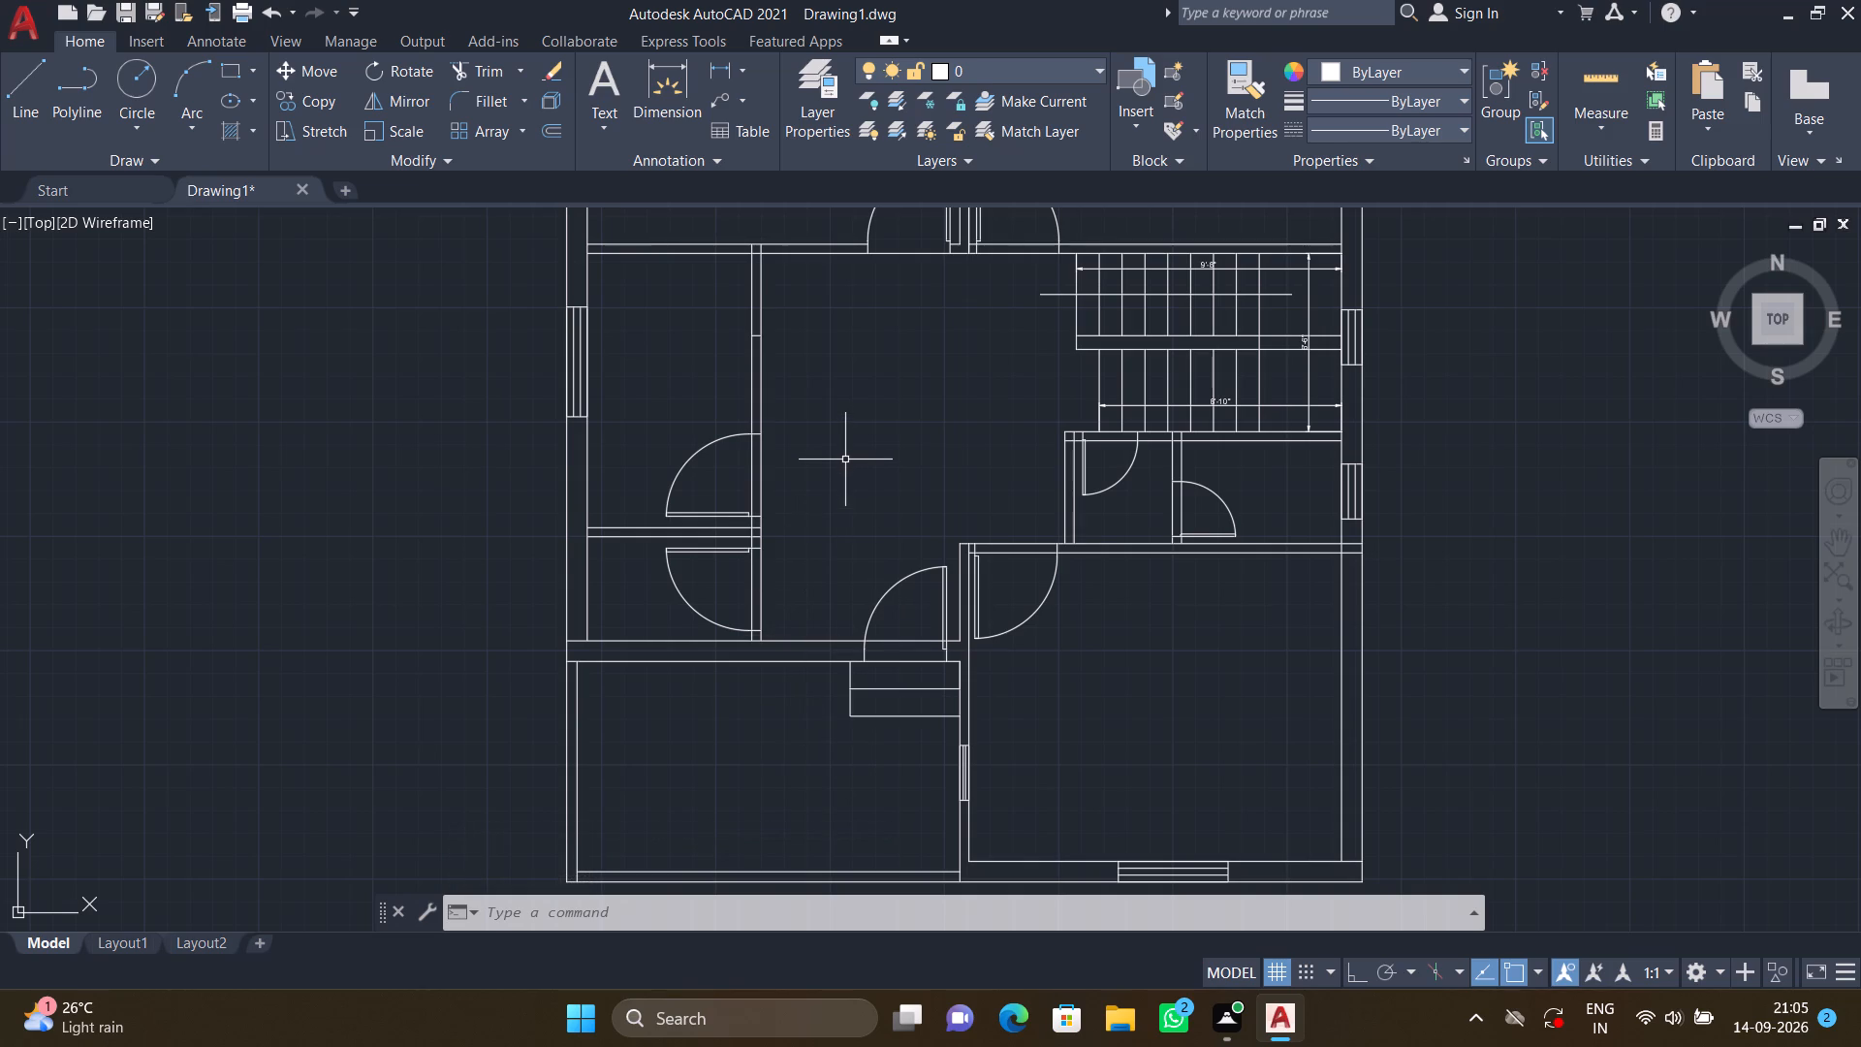
scroll(707, 468, up, 2)
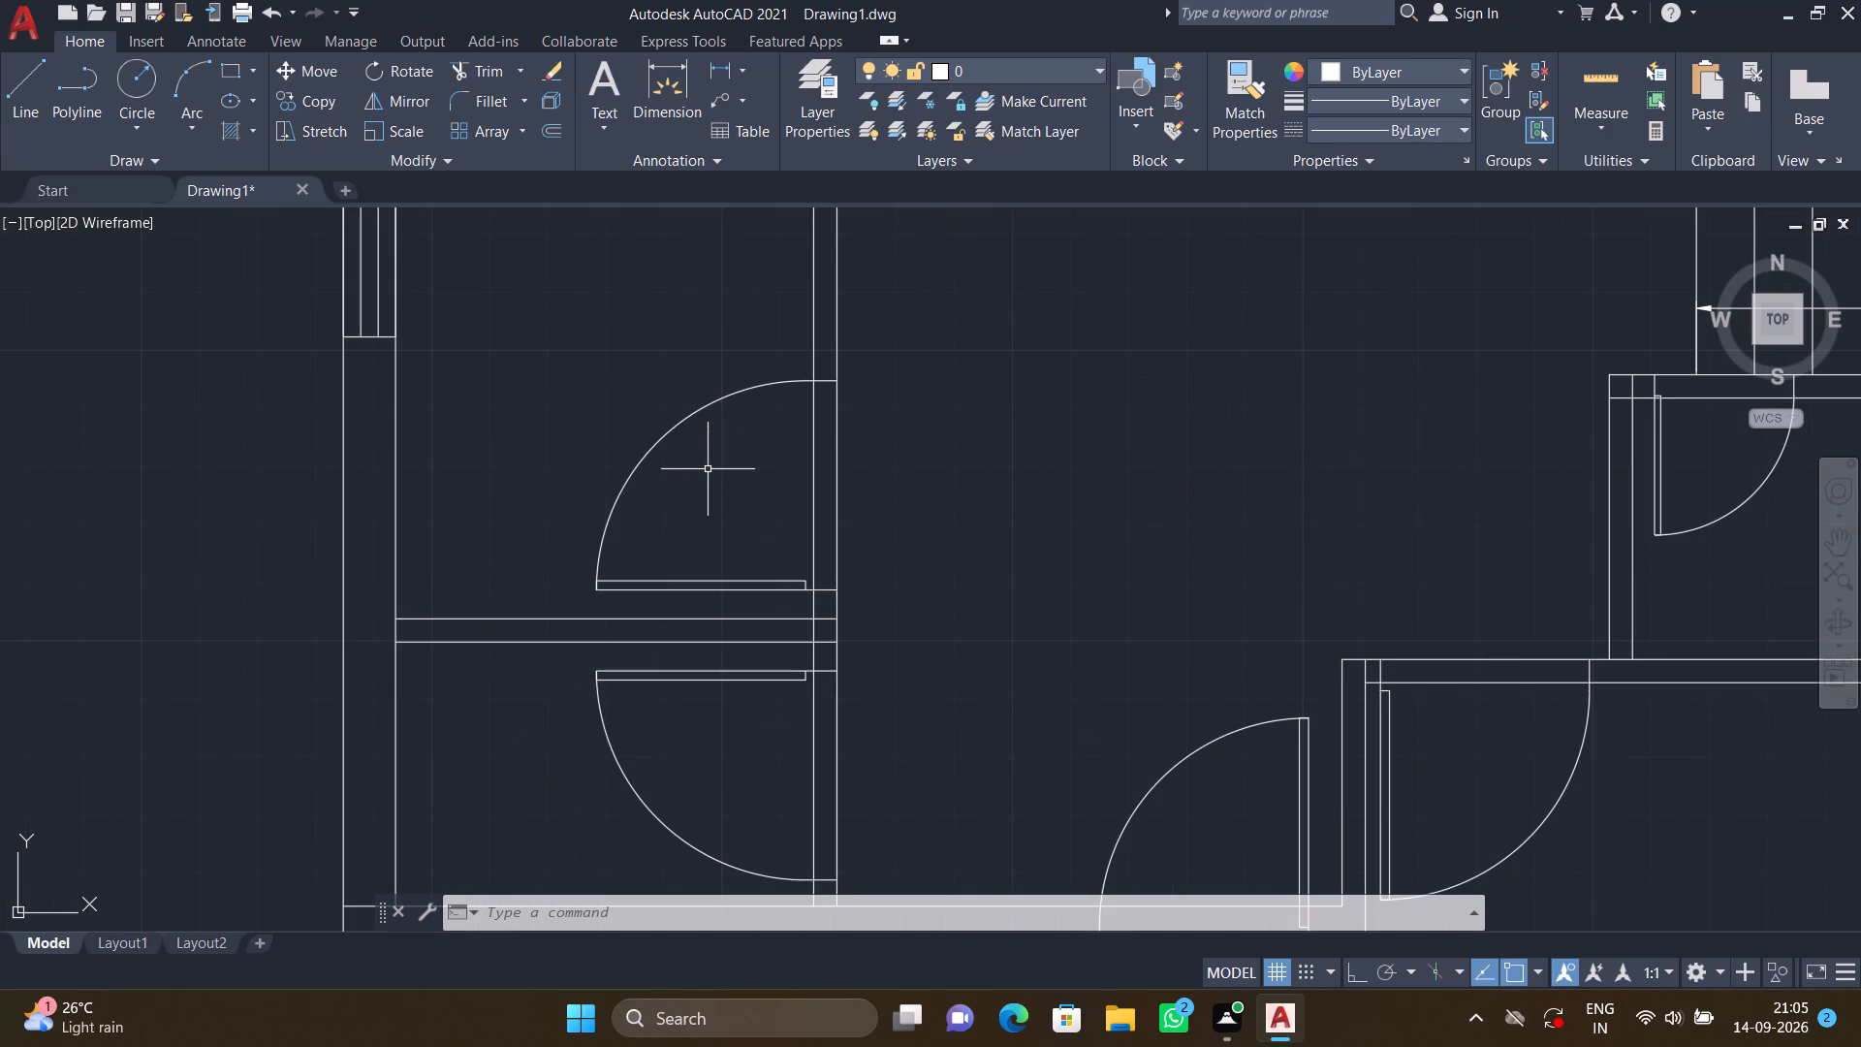
text(TR)
key(Return)
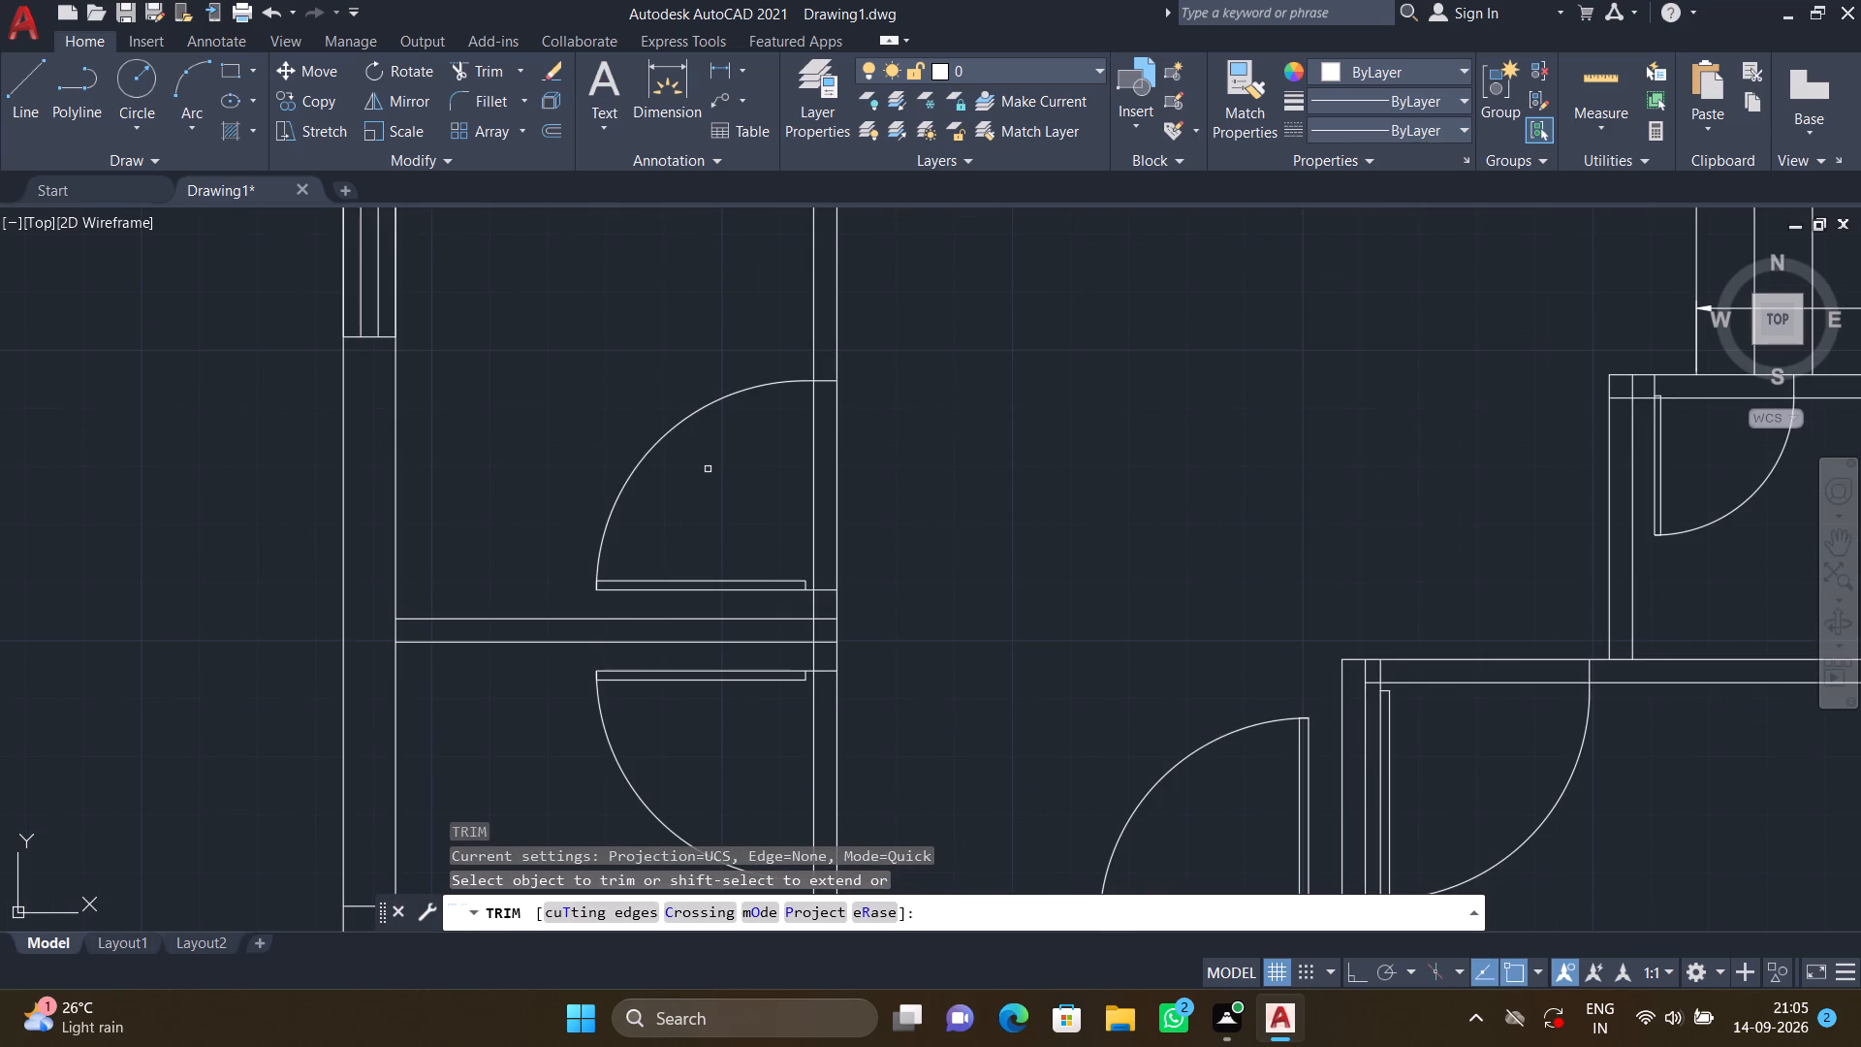
click(784, 491)
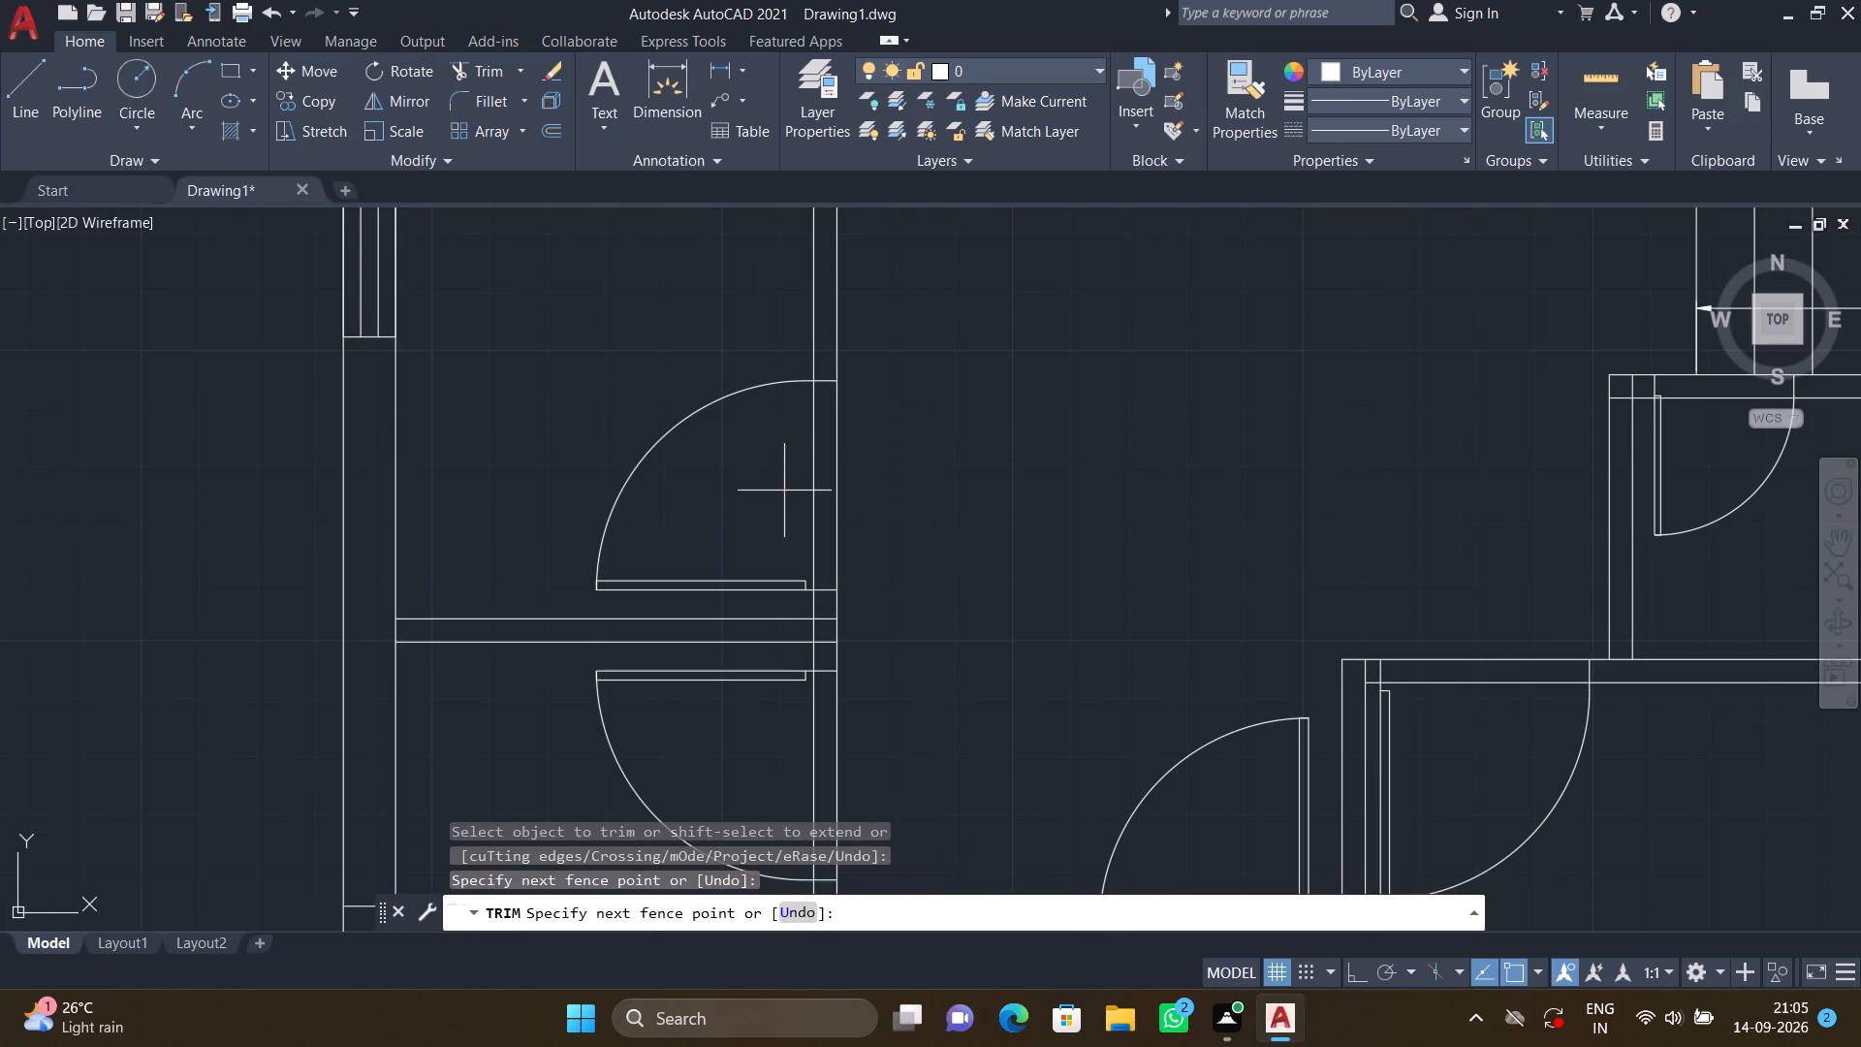
click(828, 487)
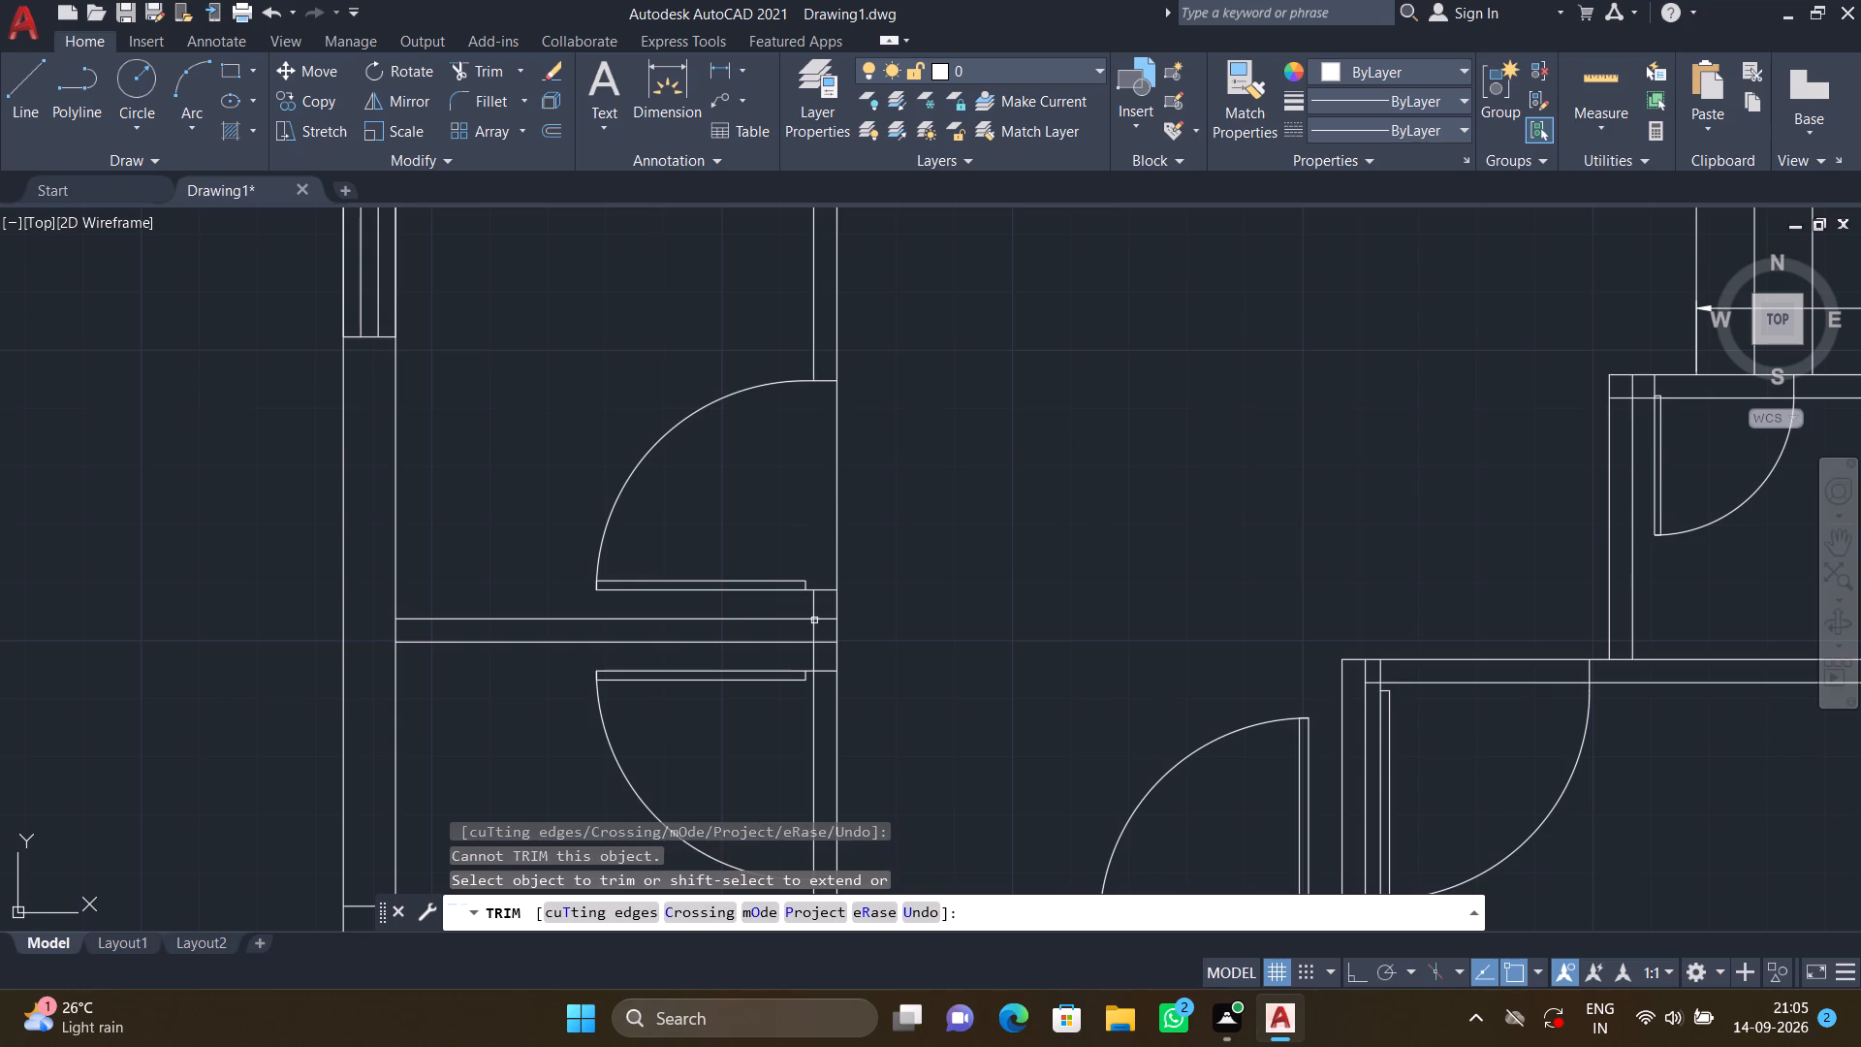
Open the junction between the two west rooms' dividing wall and their east partition by trimming both stubs and the line between them.
scroll(815, 620, up, 3)
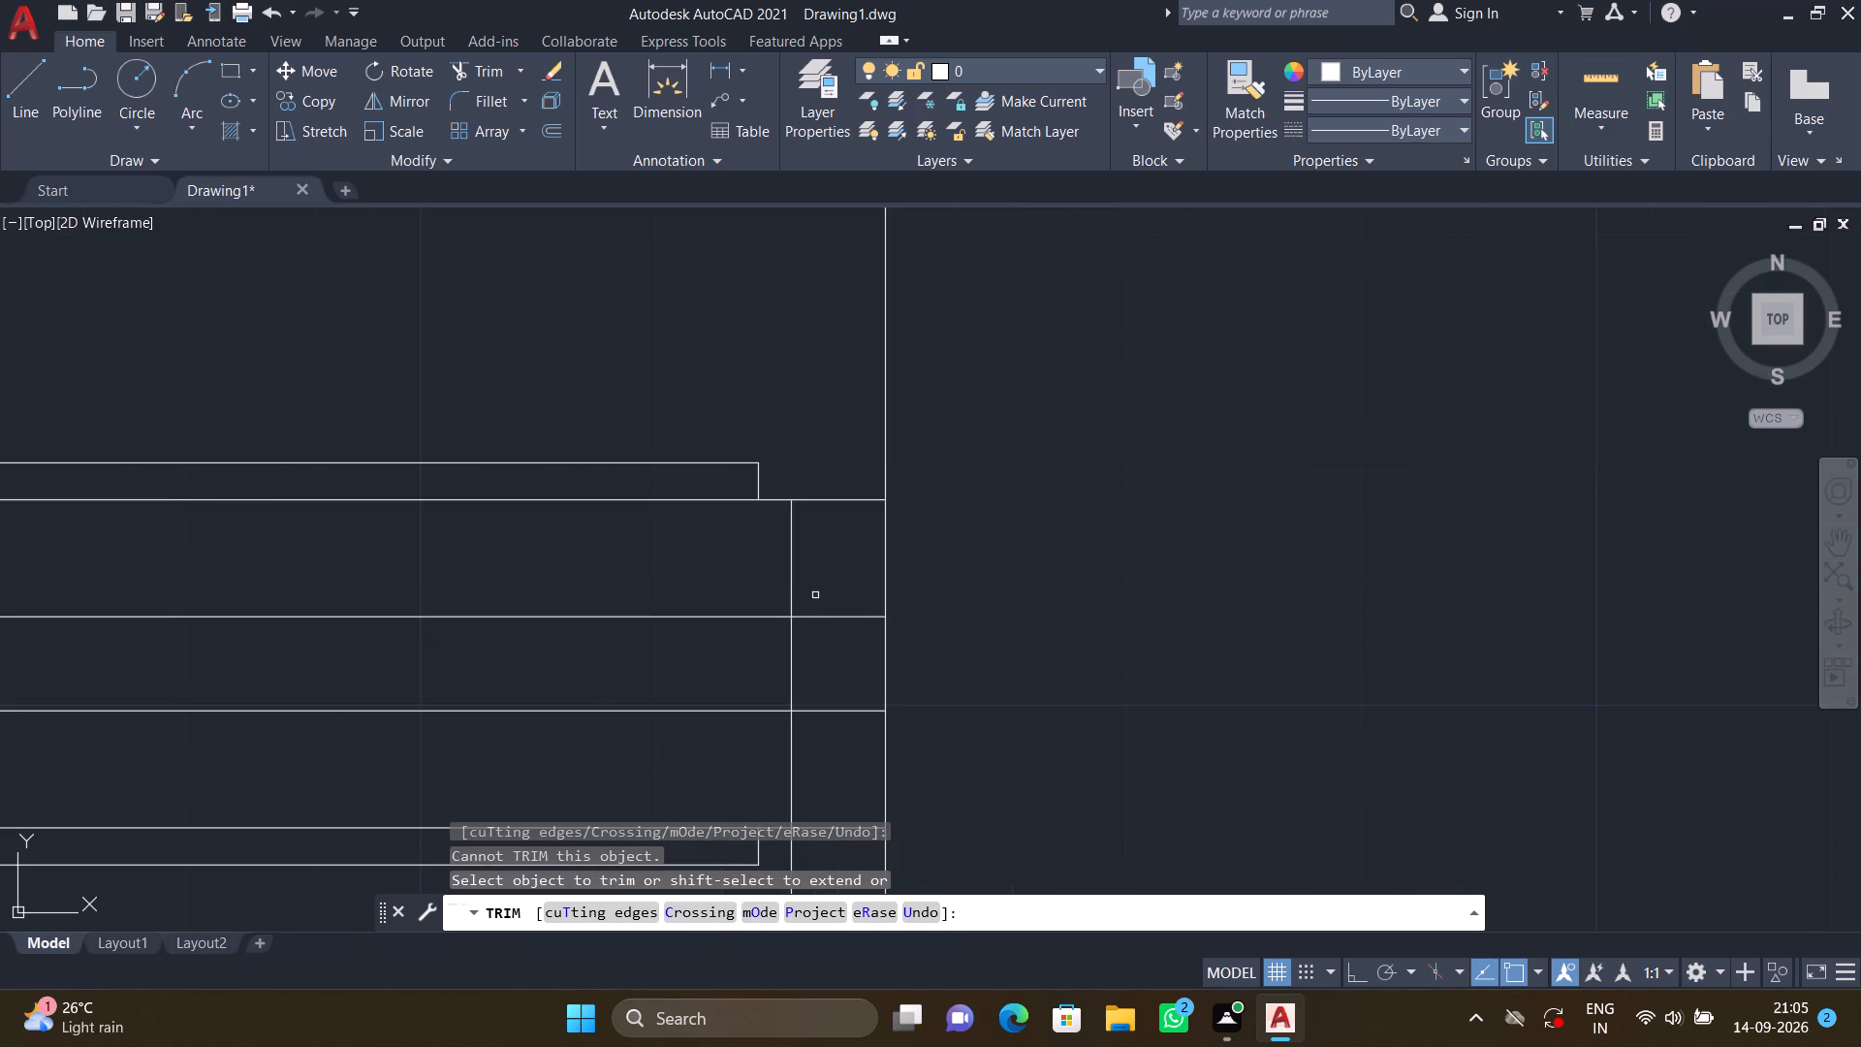
click(816, 595)
click(815, 710)
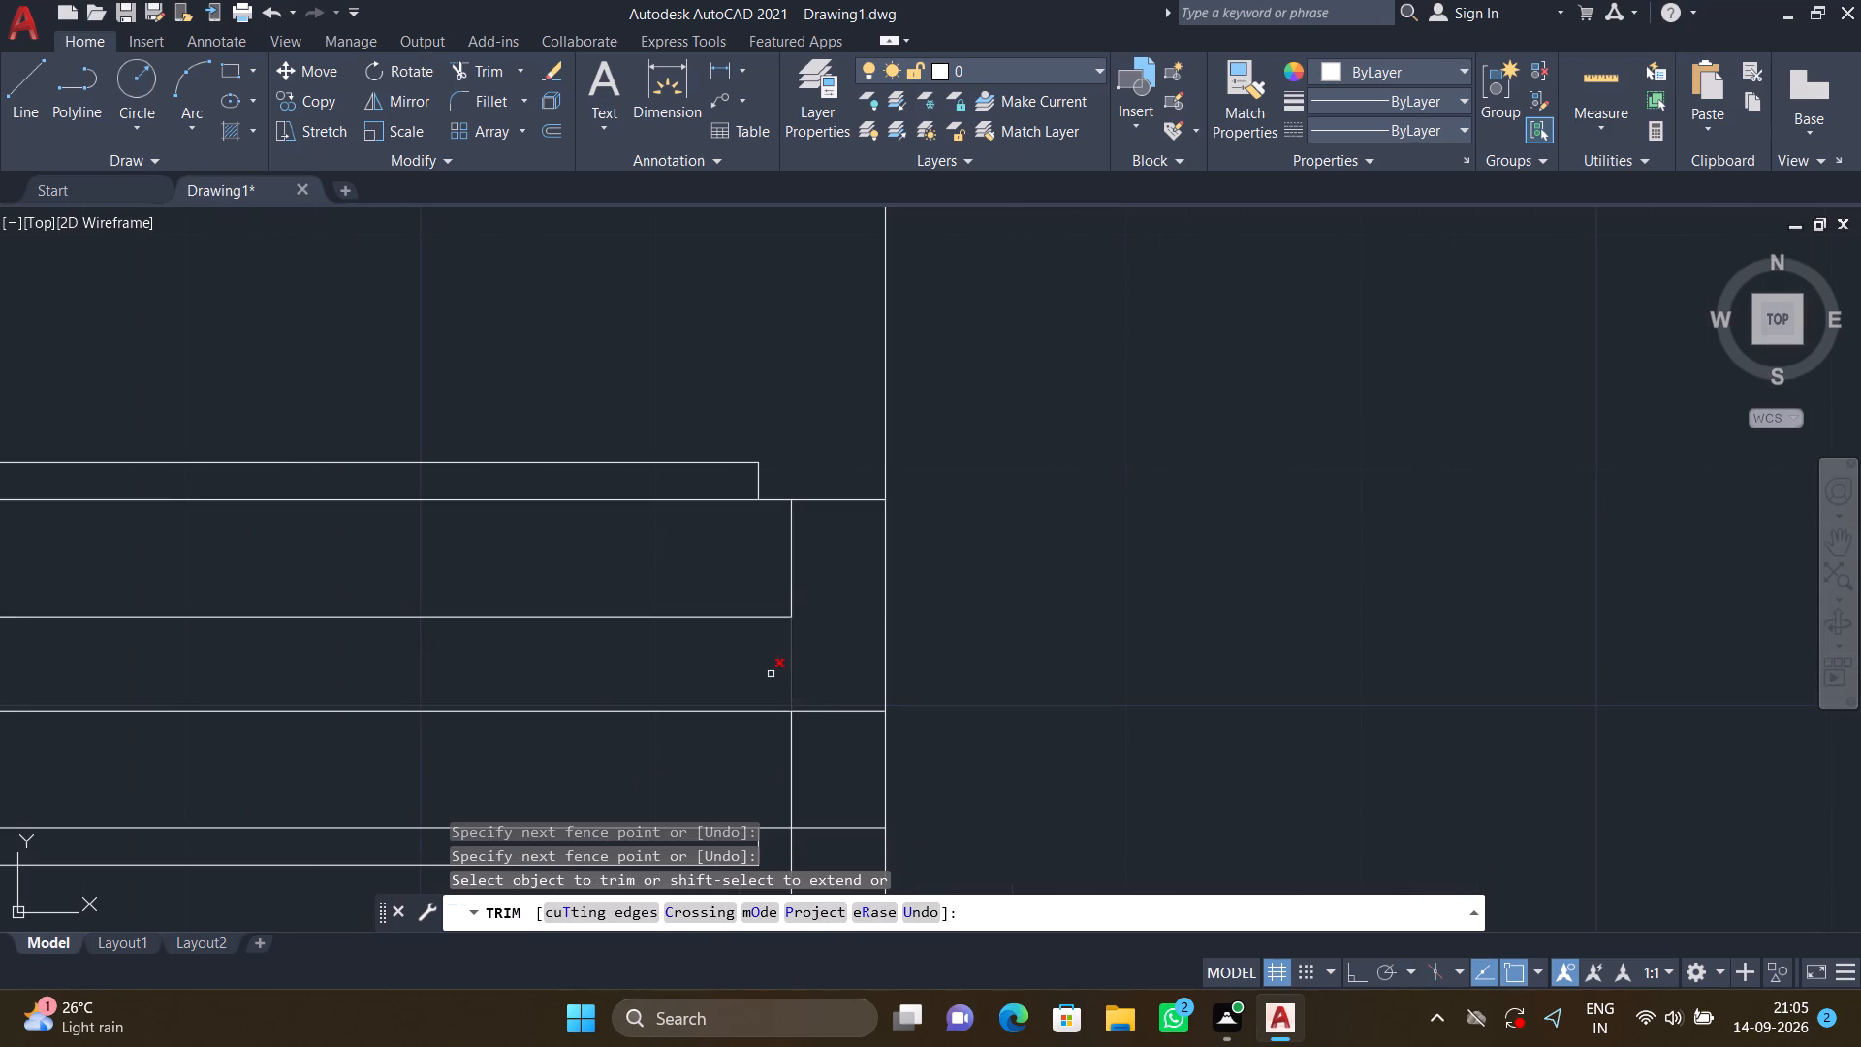
click(766, 671)
click(814, 664)
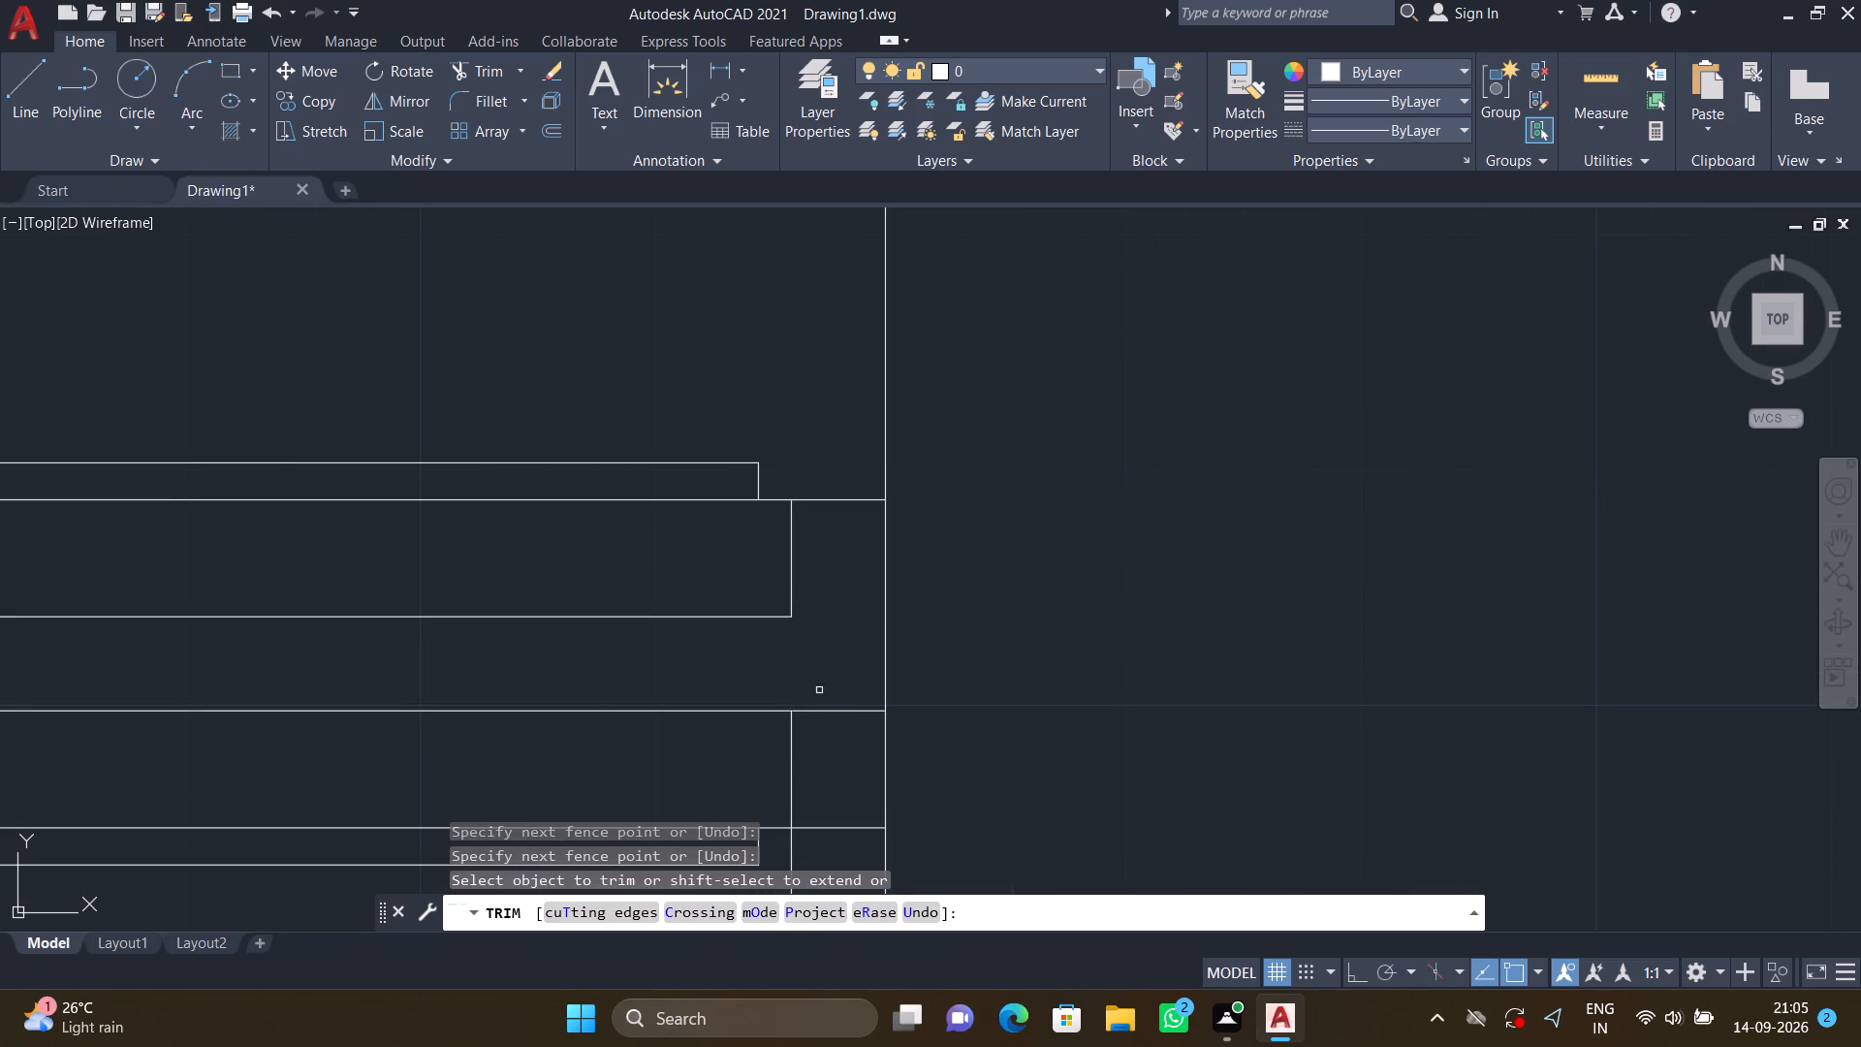
click(819, 690)
click(836, 760)
scroll(835, 737, down, 2)
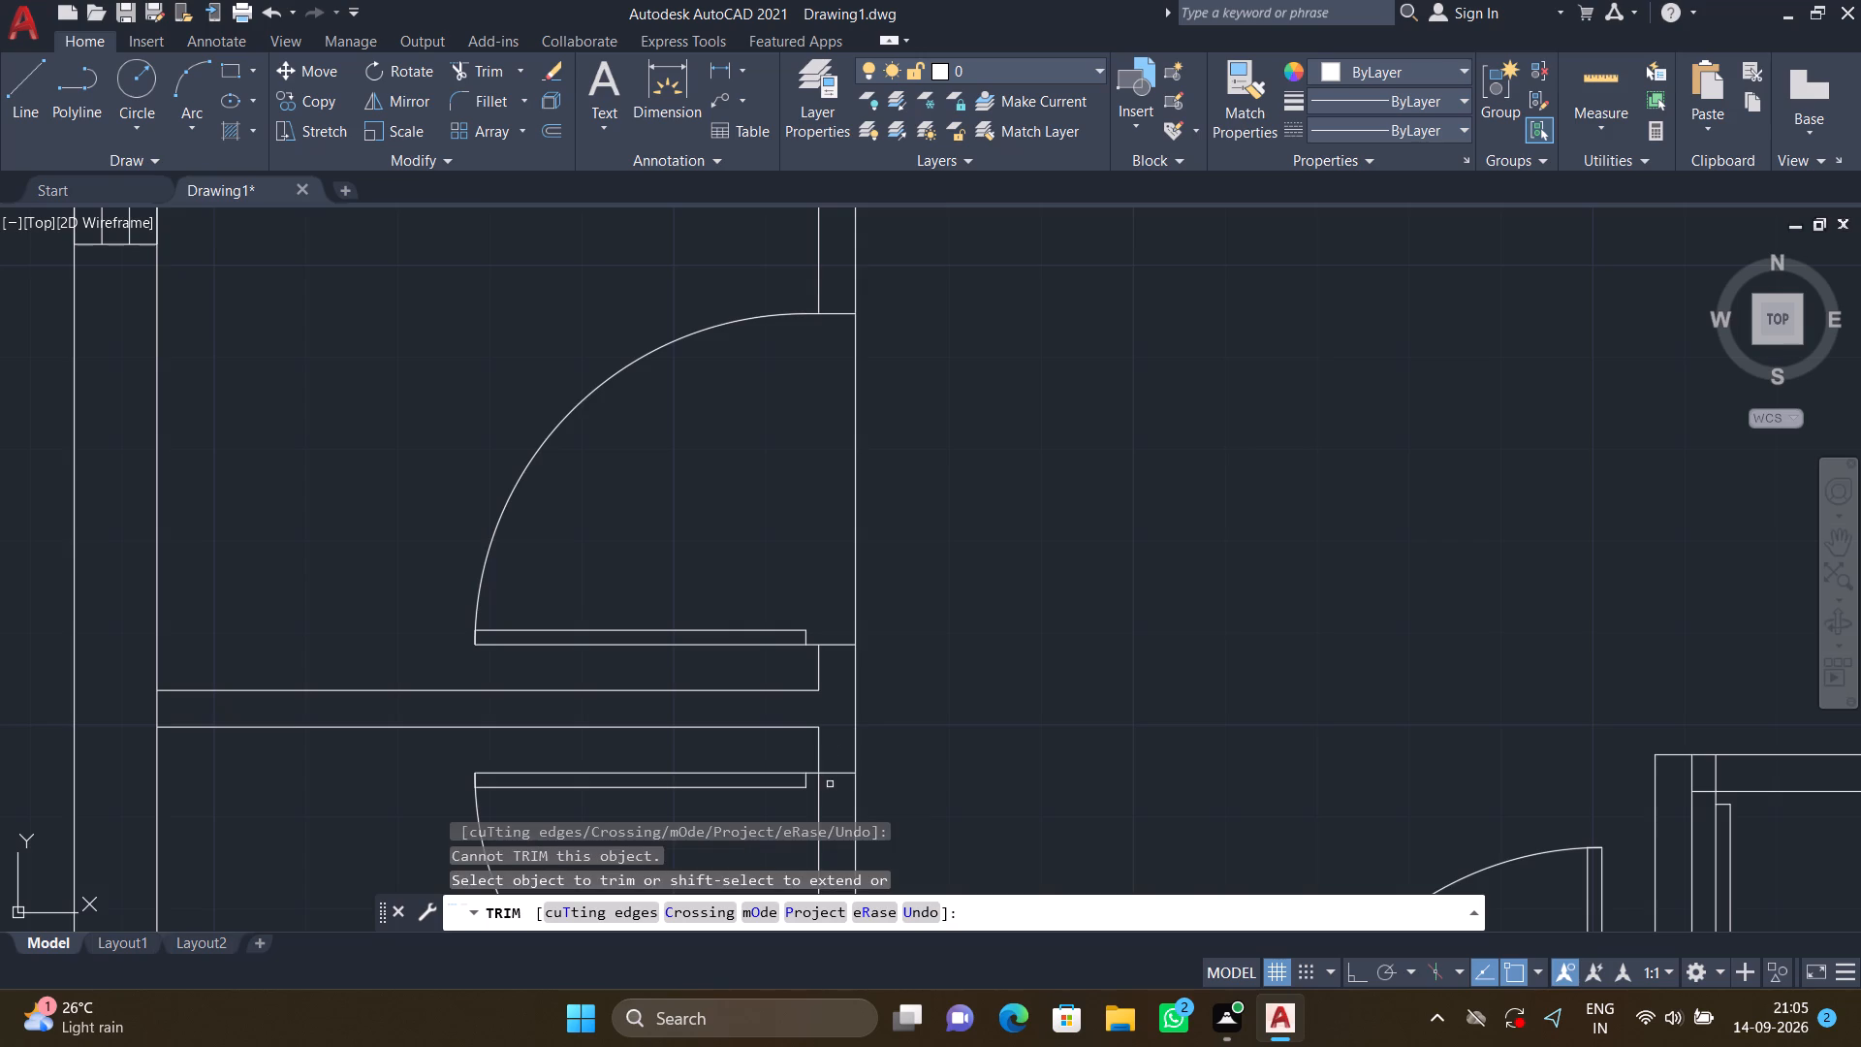
Trim the west line of the same partition across the southern west room's door opening.
middle_drag(830, 782, 889, 498)
drag(864, 636, 876, 634)
click(891, 632)
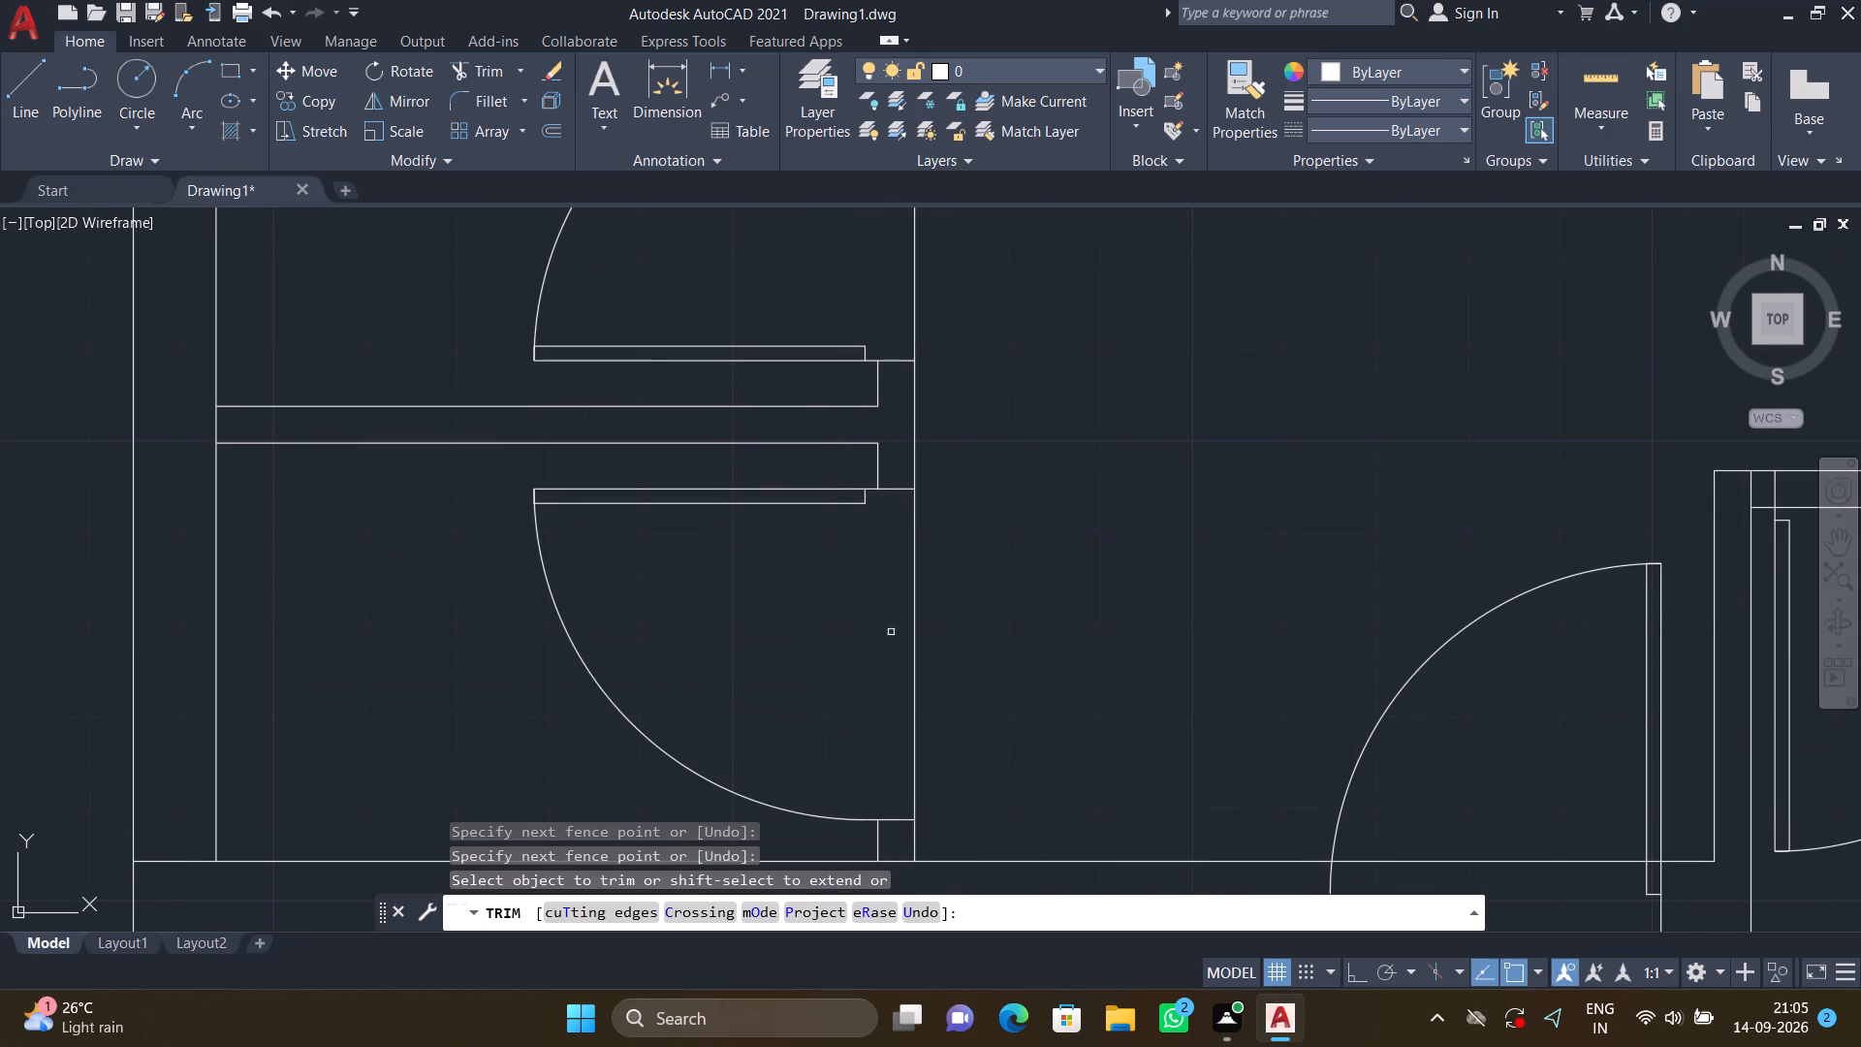
Trim away the short line crossing the west rooms' east partition north of the two doors.
scroll(974, 620, down, 2)
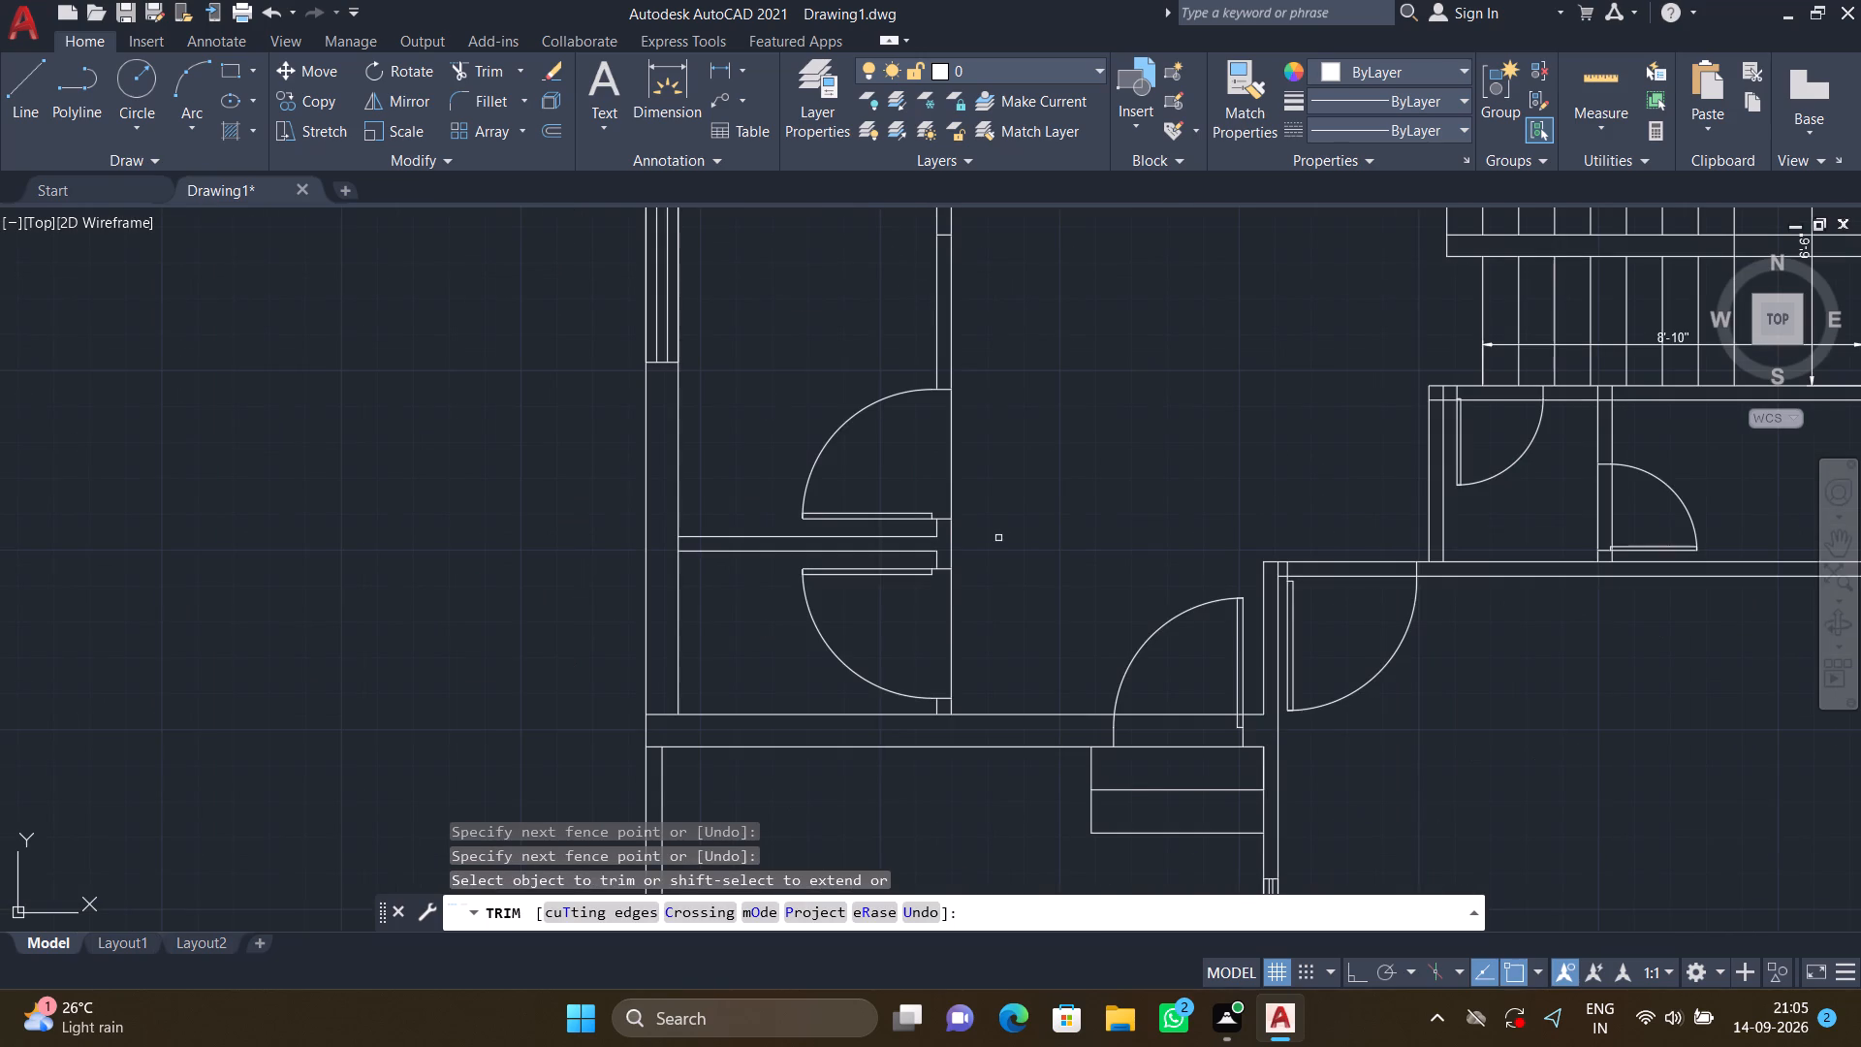
middle_drag(999, 537, 925, 780)
scroll(860, 425, up, 3)
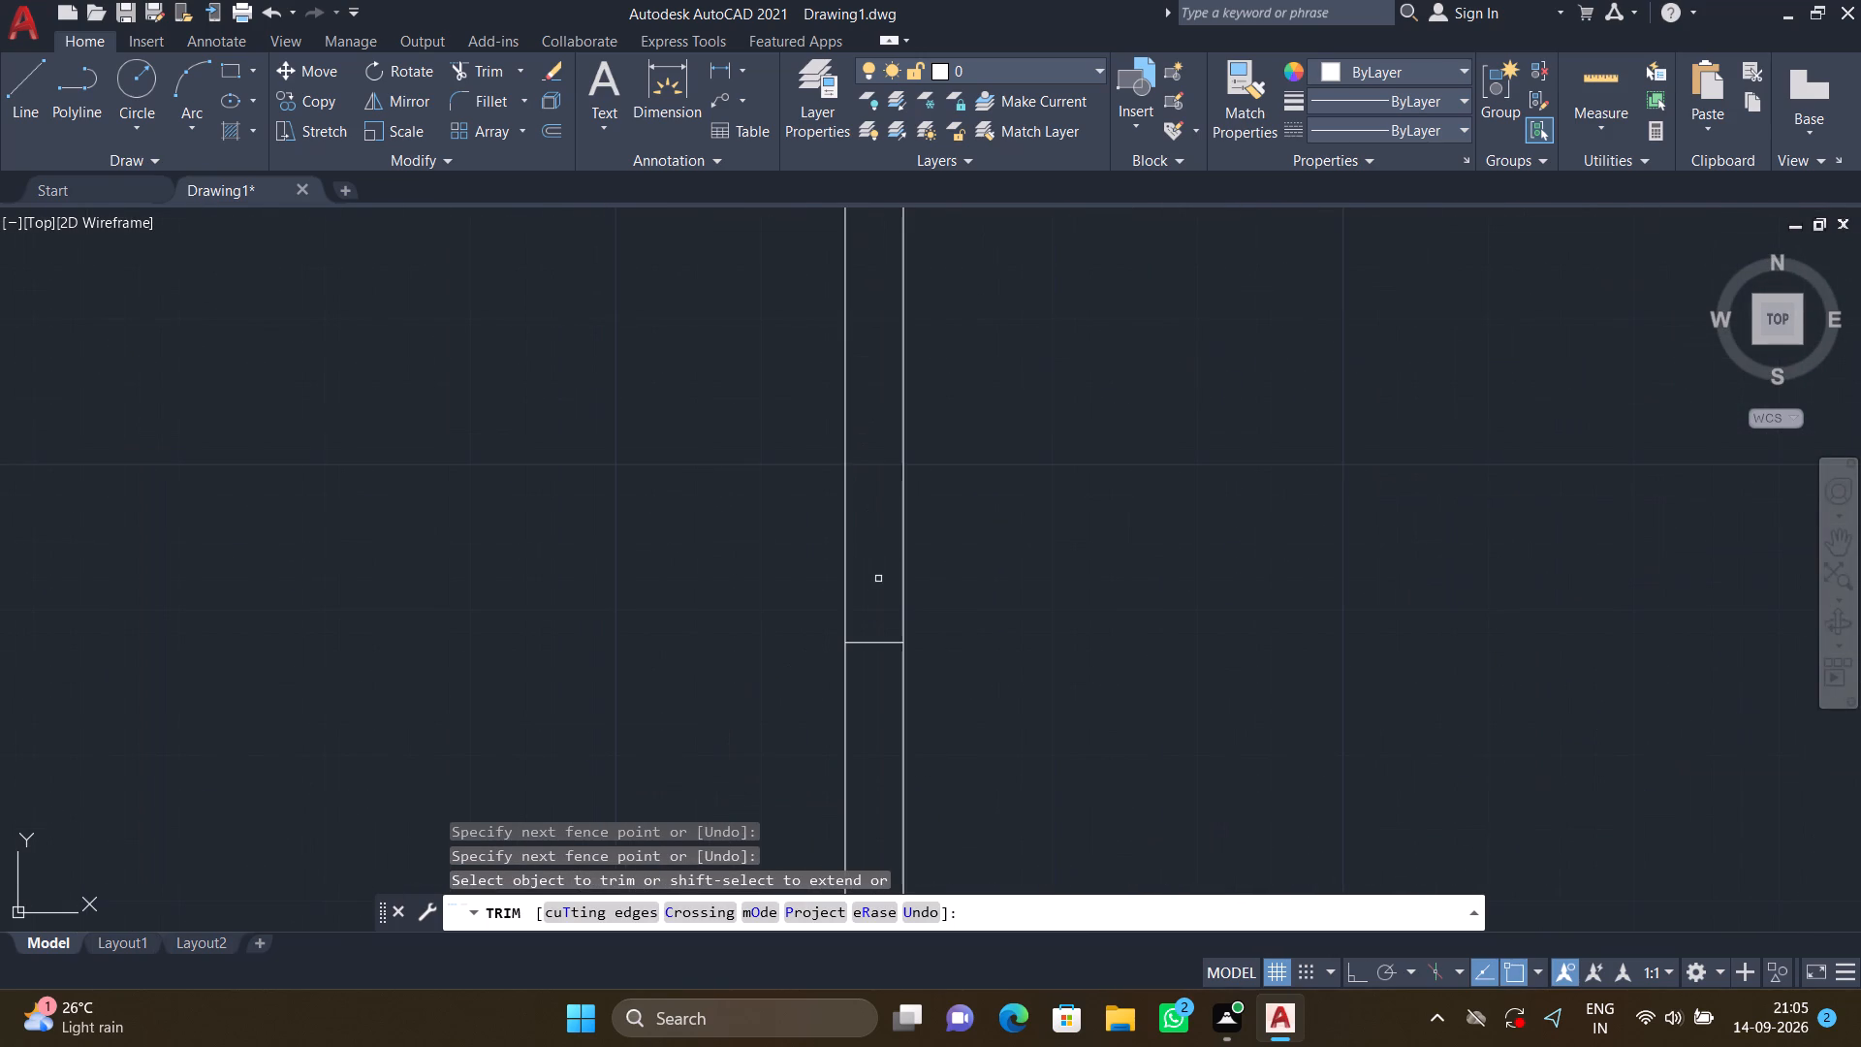
click(874, 587)
drag(879, 712, 882, 696)
Open the junction of the west rooms' east partition with the wall to its north by trimming both stubs and the line between them.
scroll(948, 451, down, 2)
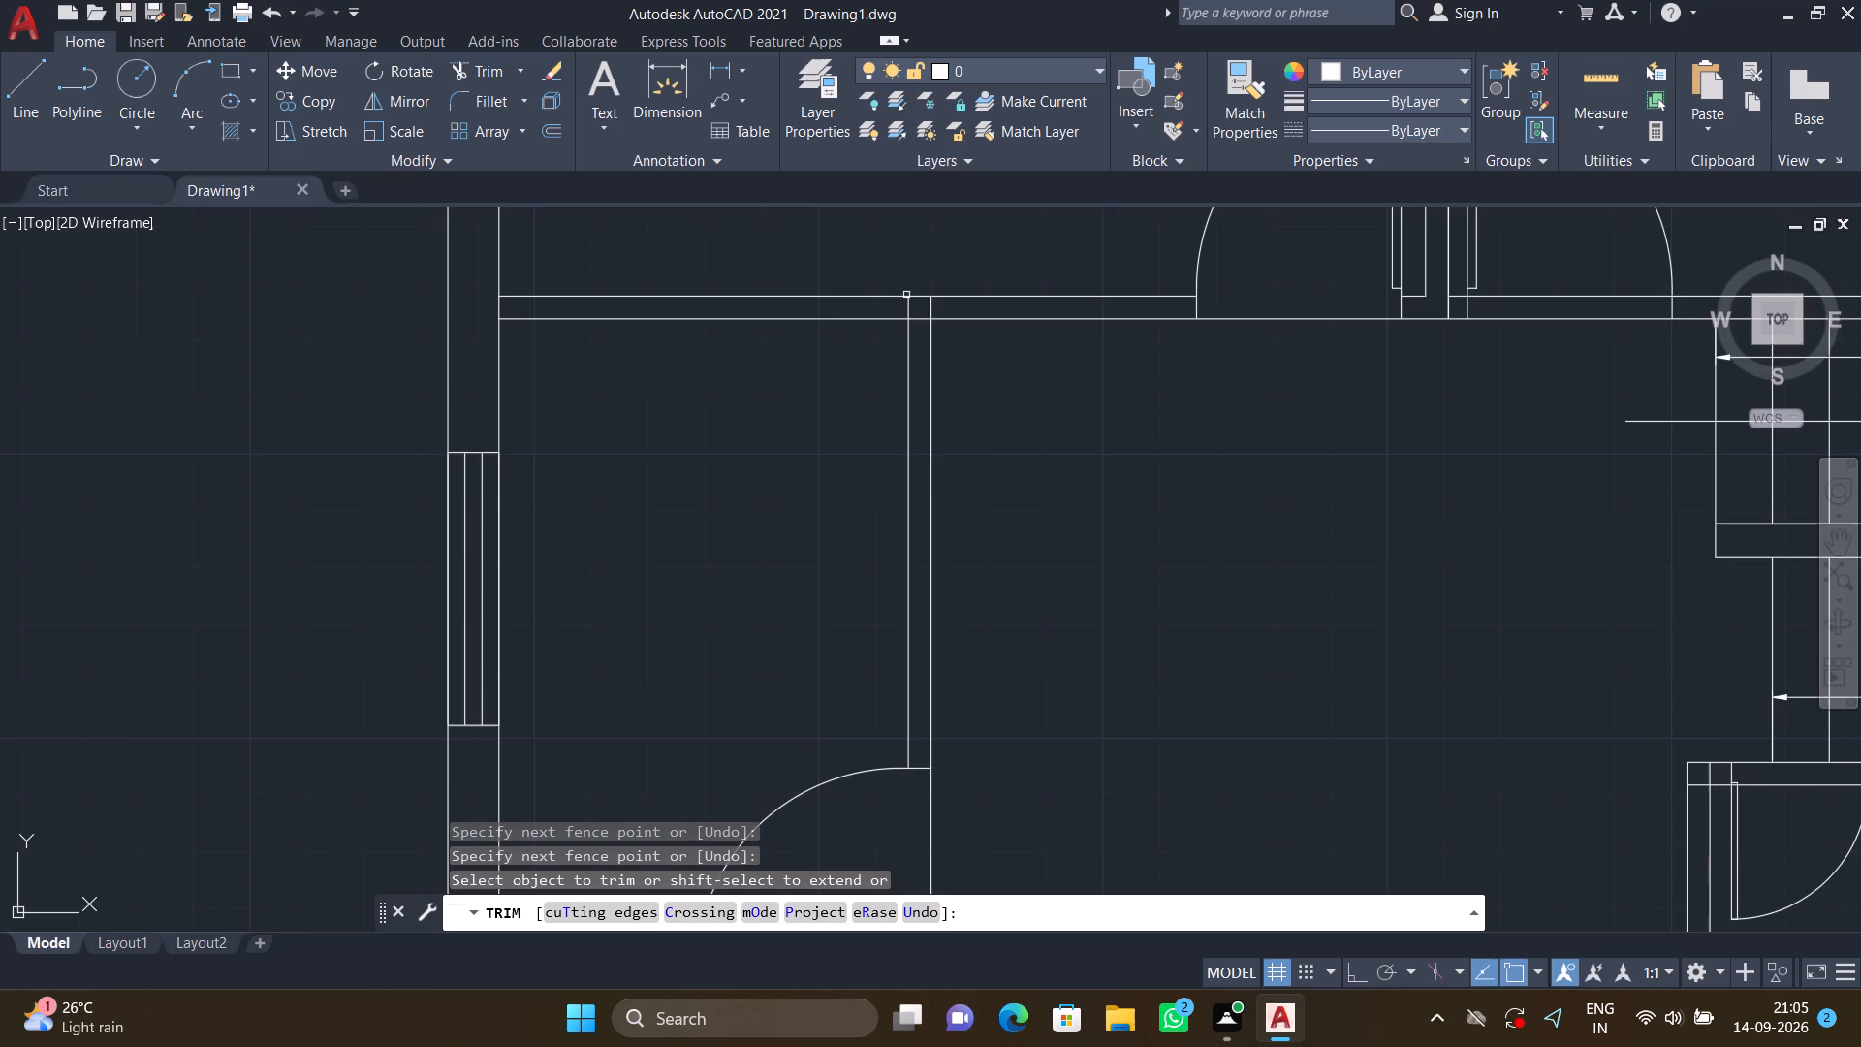
scroll(903, 293, up, 3)
drag(872, 334, 897, 336)
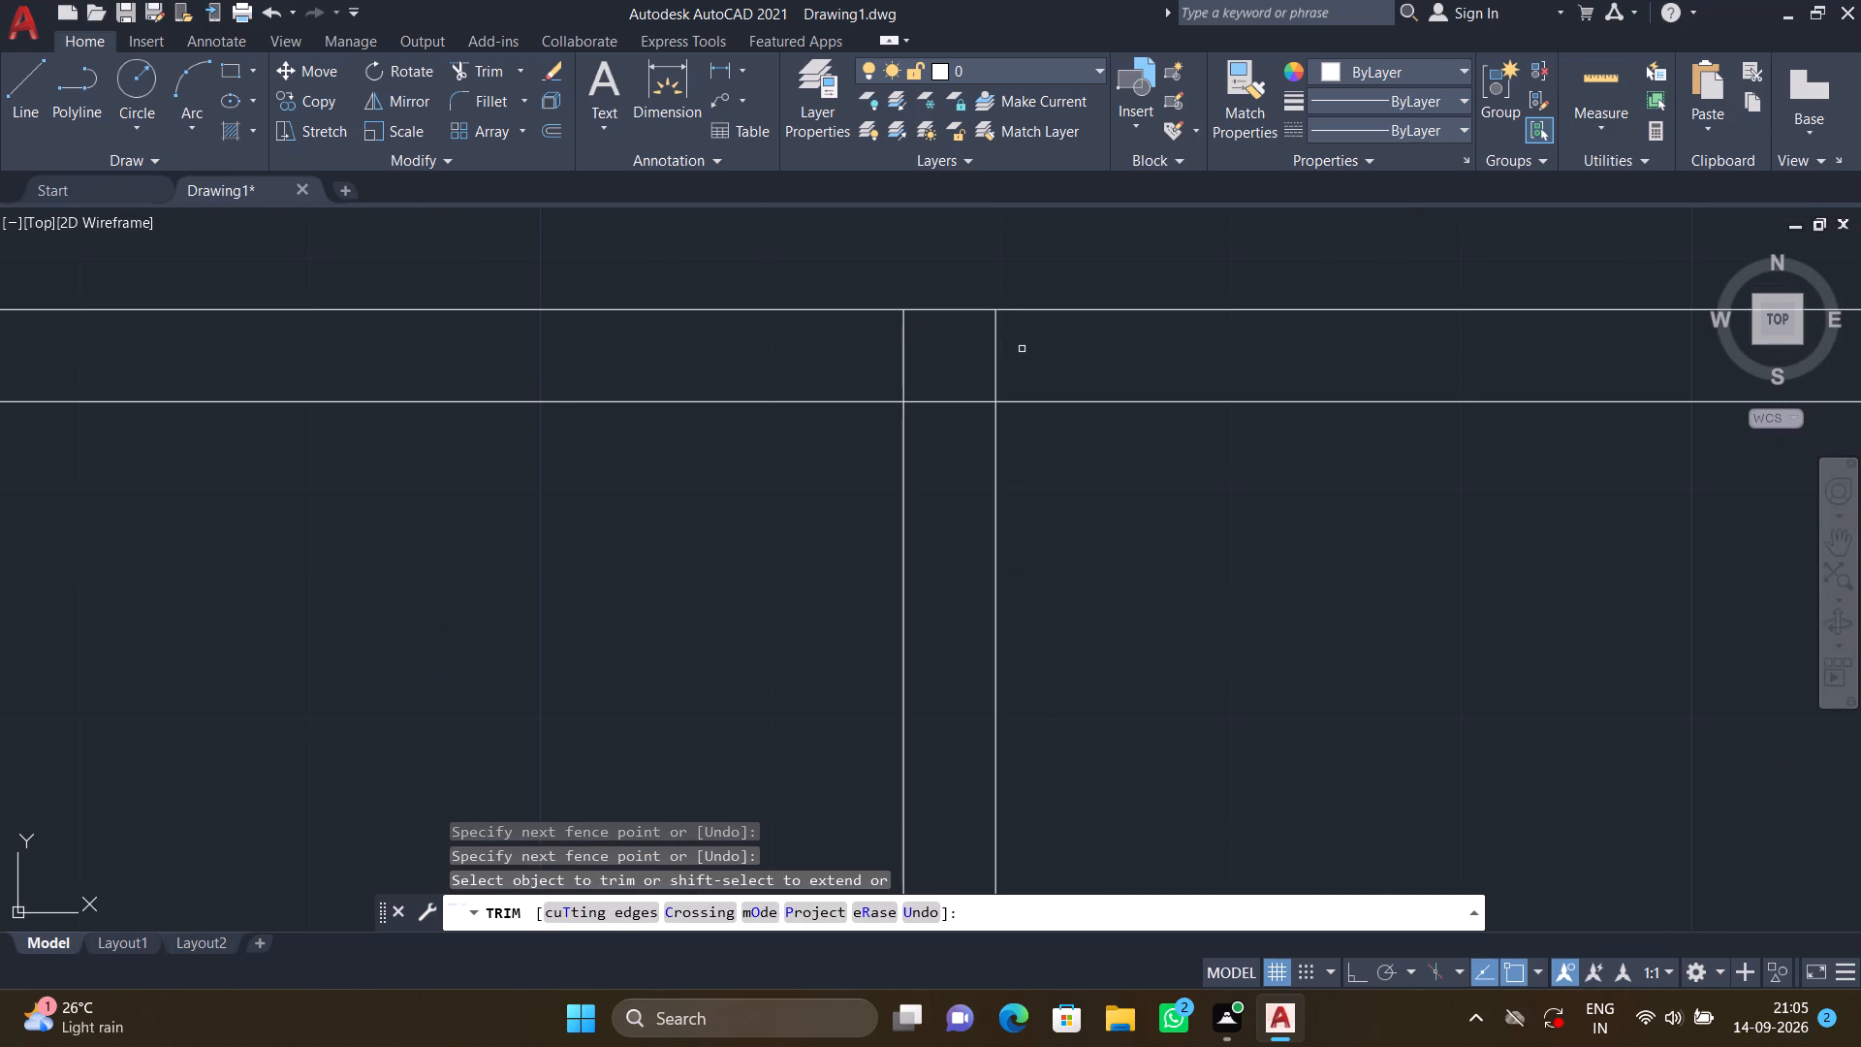
drag(1021, 351, 1004, 351)
drag(859, 350, 882, 352)
click(938, 367)
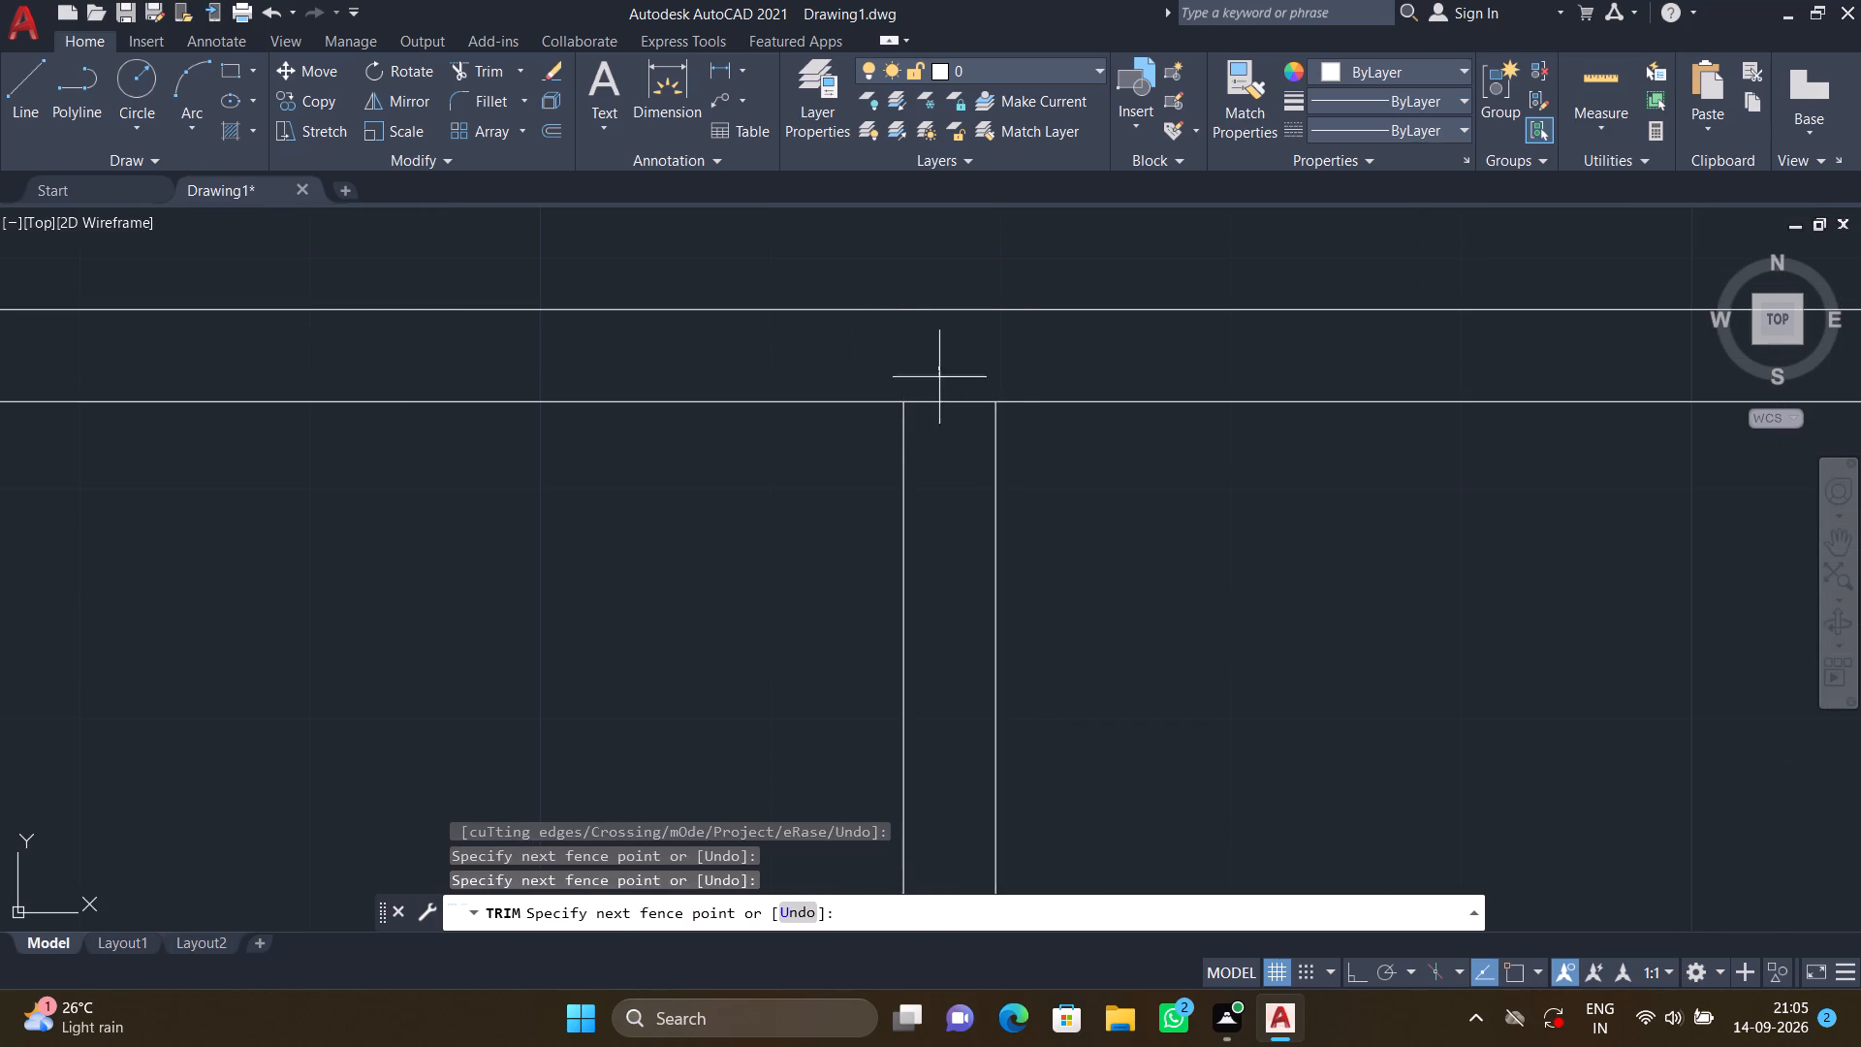
click(945, 459)
Trim the north line of the wall across the northeast room's door opening, including the short piece beside the door leaf.
scroll(955, 424, down, 4)
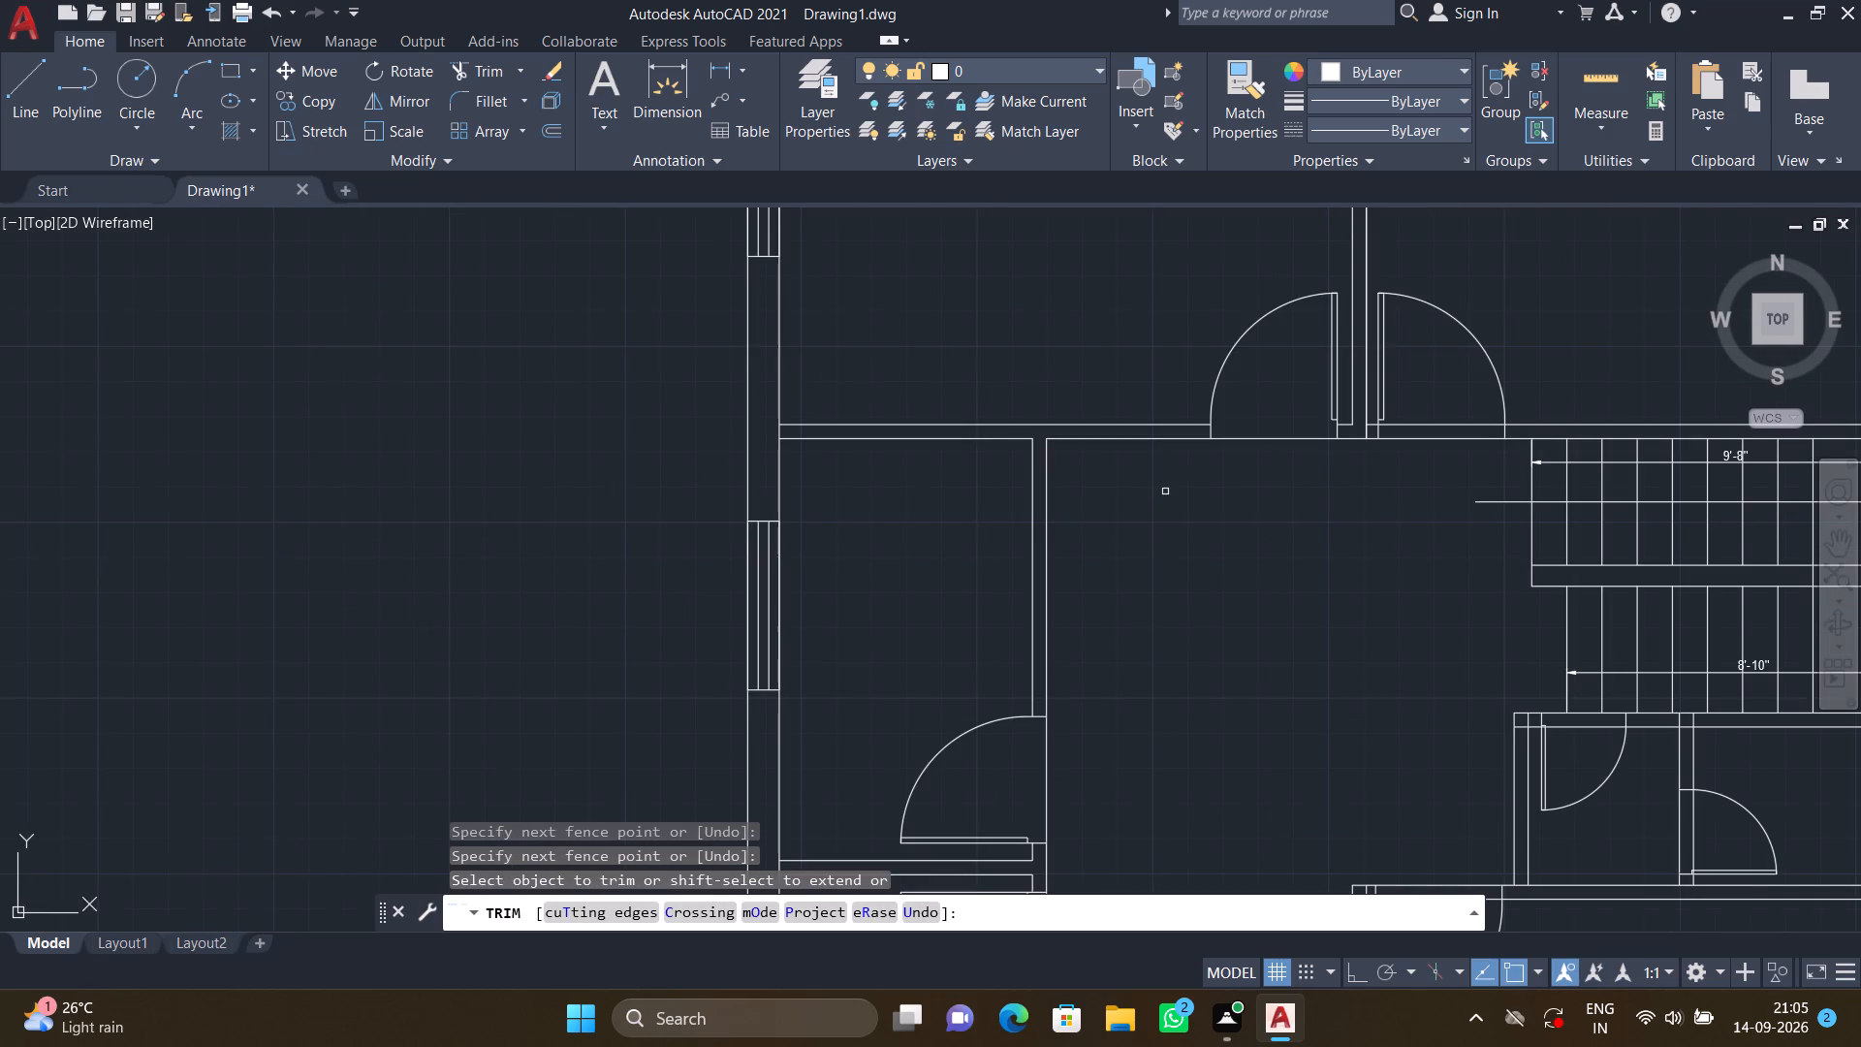
middle_drag(1301, 478, 972, 517)
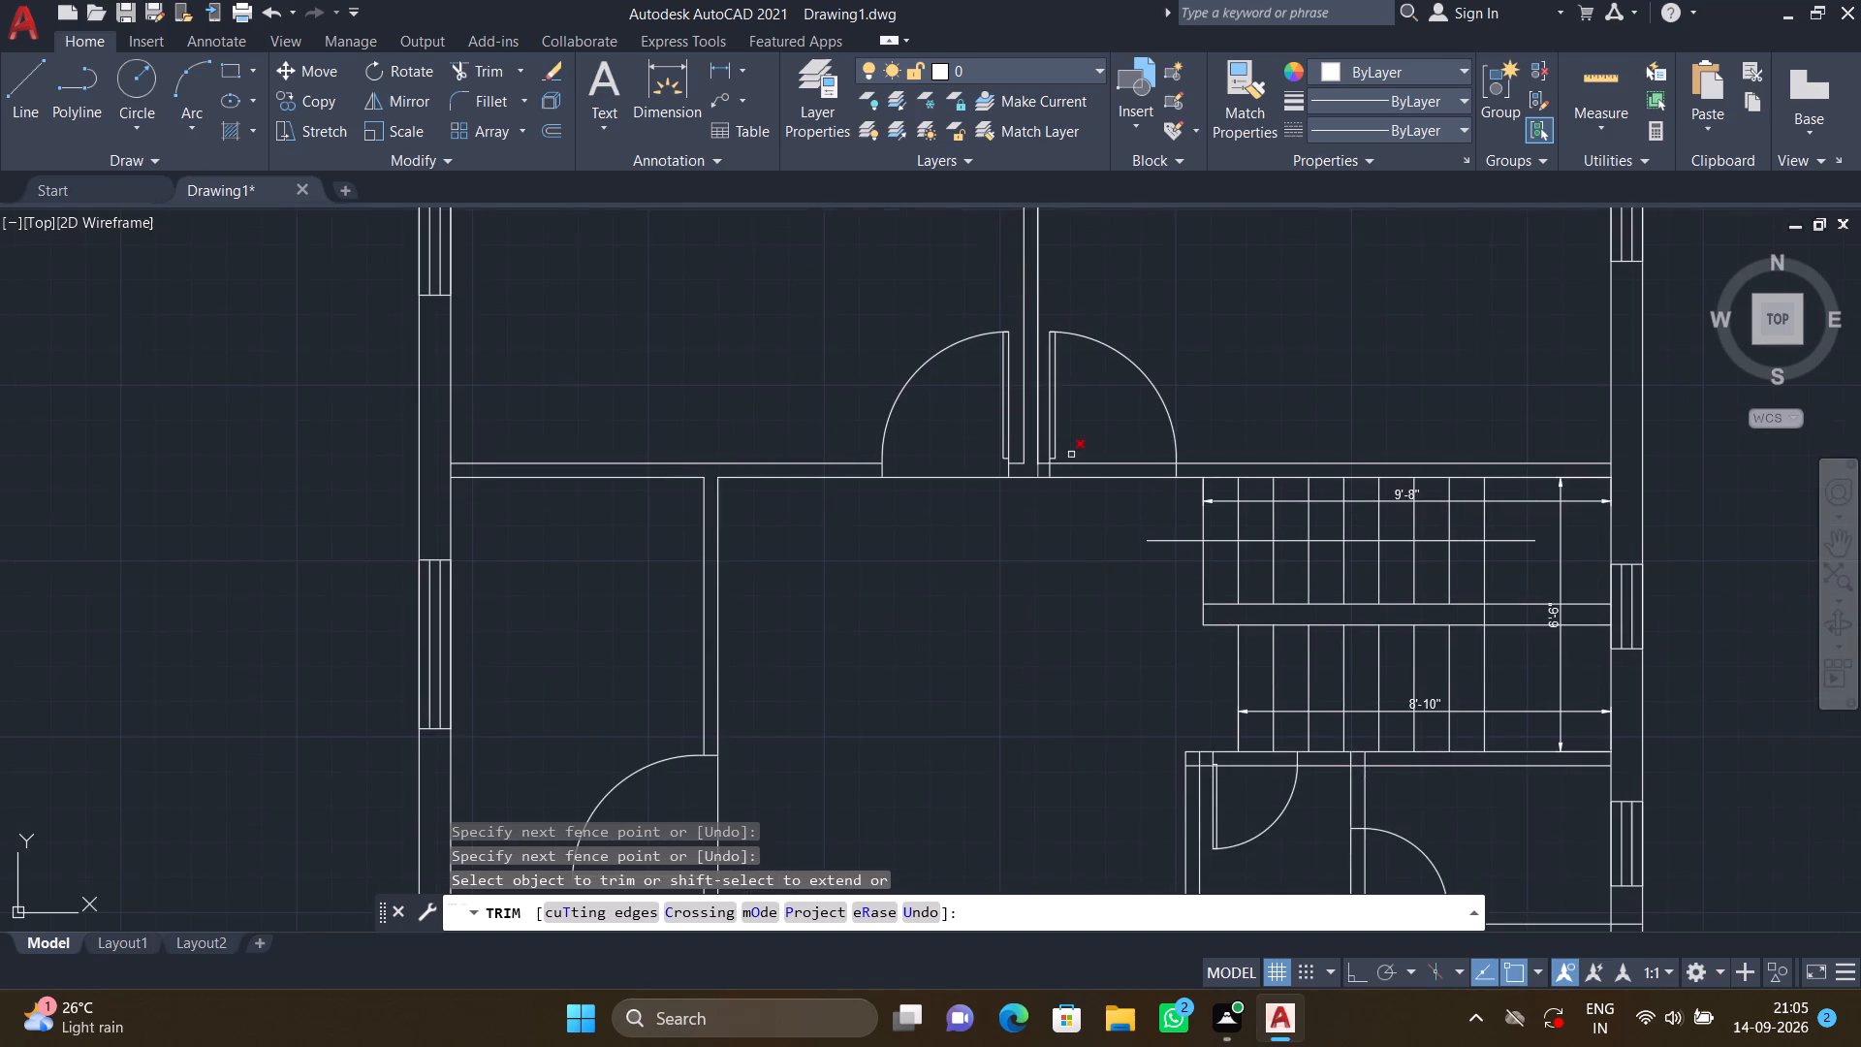
scroll(1115, 452, up, 2)
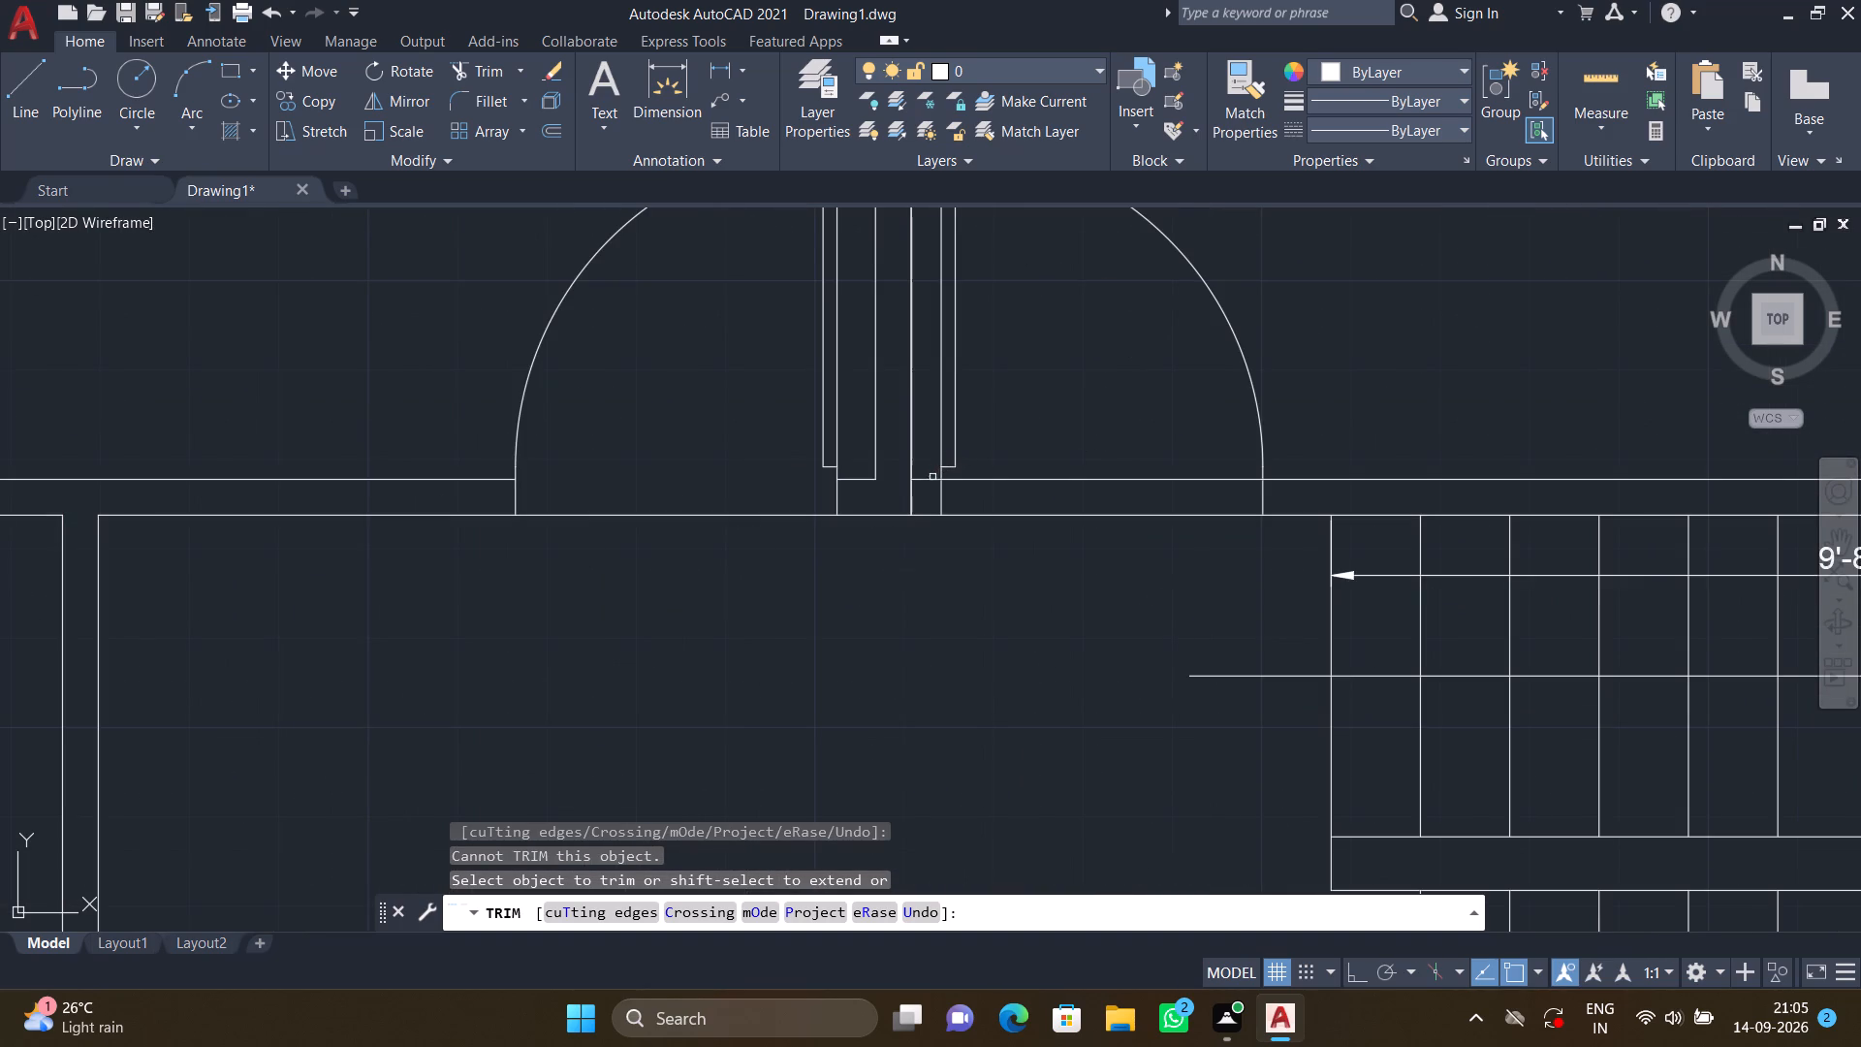
click(932, 479)
click(1044, 463)
click(1060, 492)
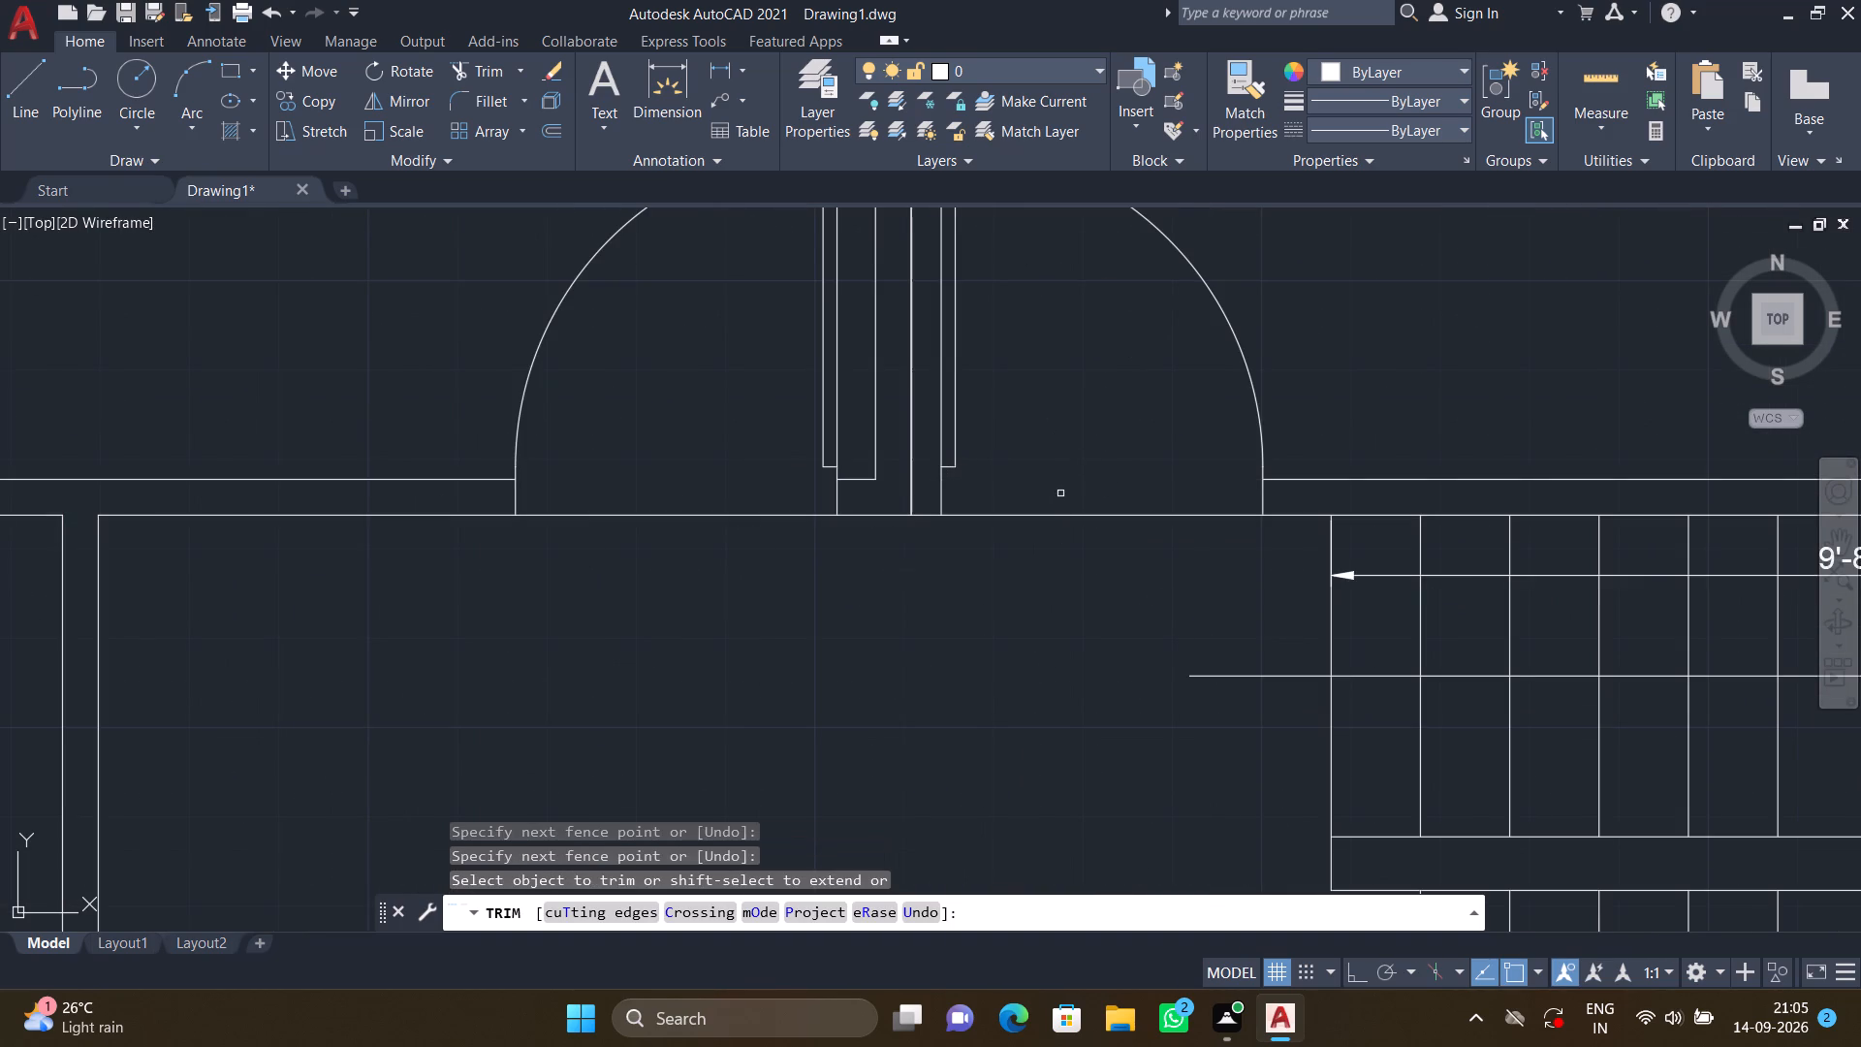
Trim the north line of the wall across the entrance door opening above the entry steps.
scroll(1057, 578, down, 3)
middle_drag(1046, 643, 1028, 452)
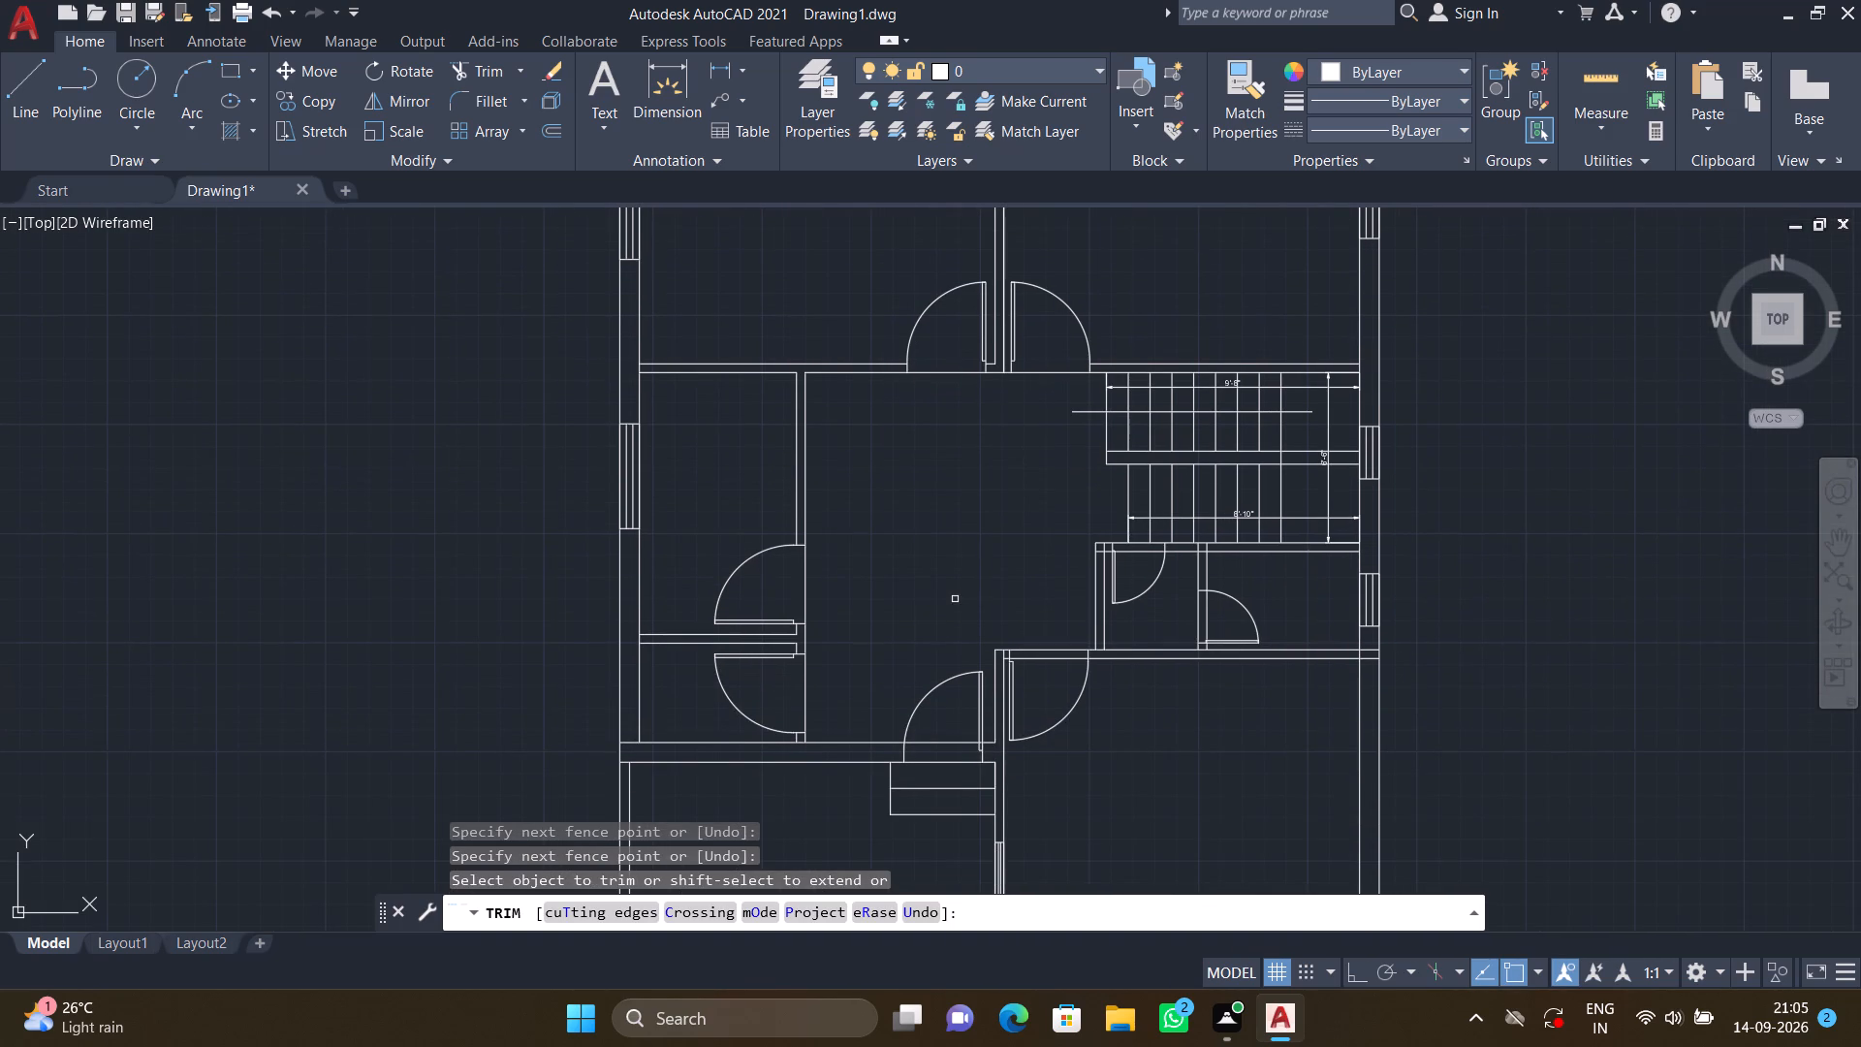
middle_drag(956, 594, 967, 460)
scroll(946, 615, up, 2)
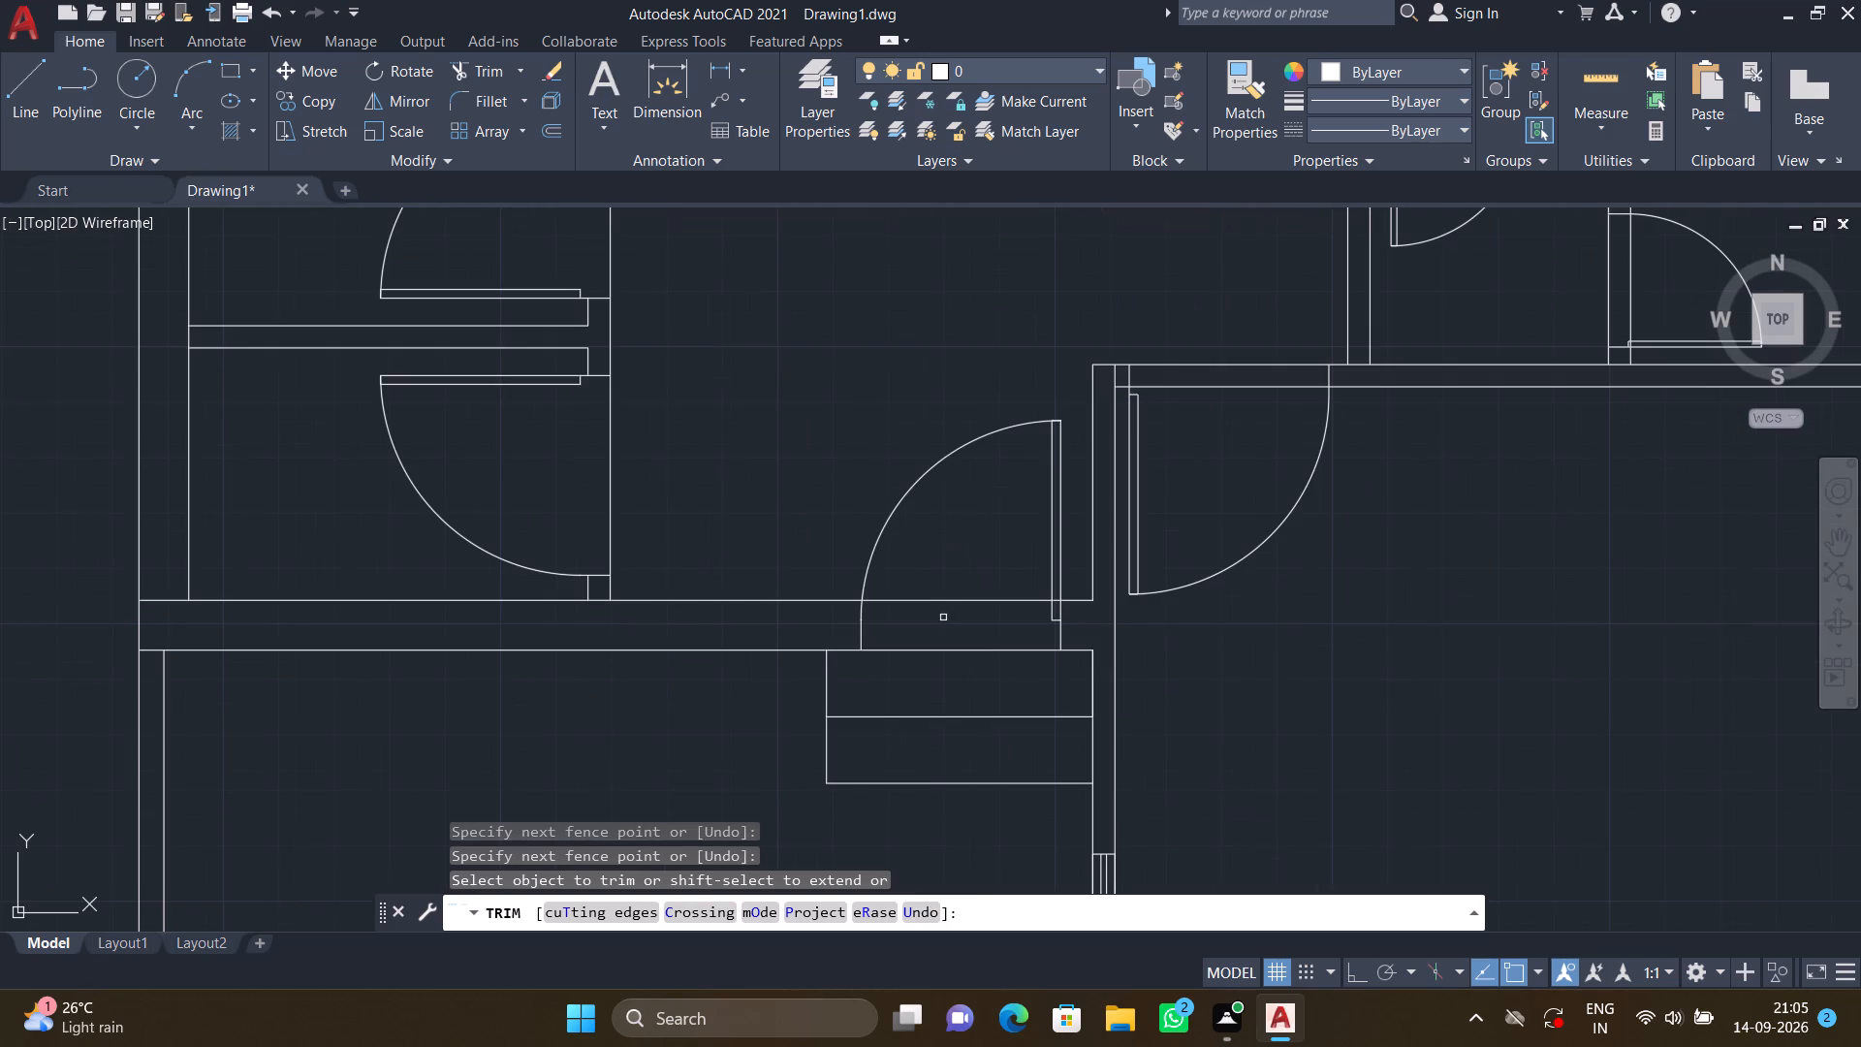
click(929, 587)
click(940, 628)
Clean up the northwest corner of the southeast room by trimming the inner vertical line's stub.
scroll(1047, 598, up, 1)
scroll(1085, 623, down, 1)
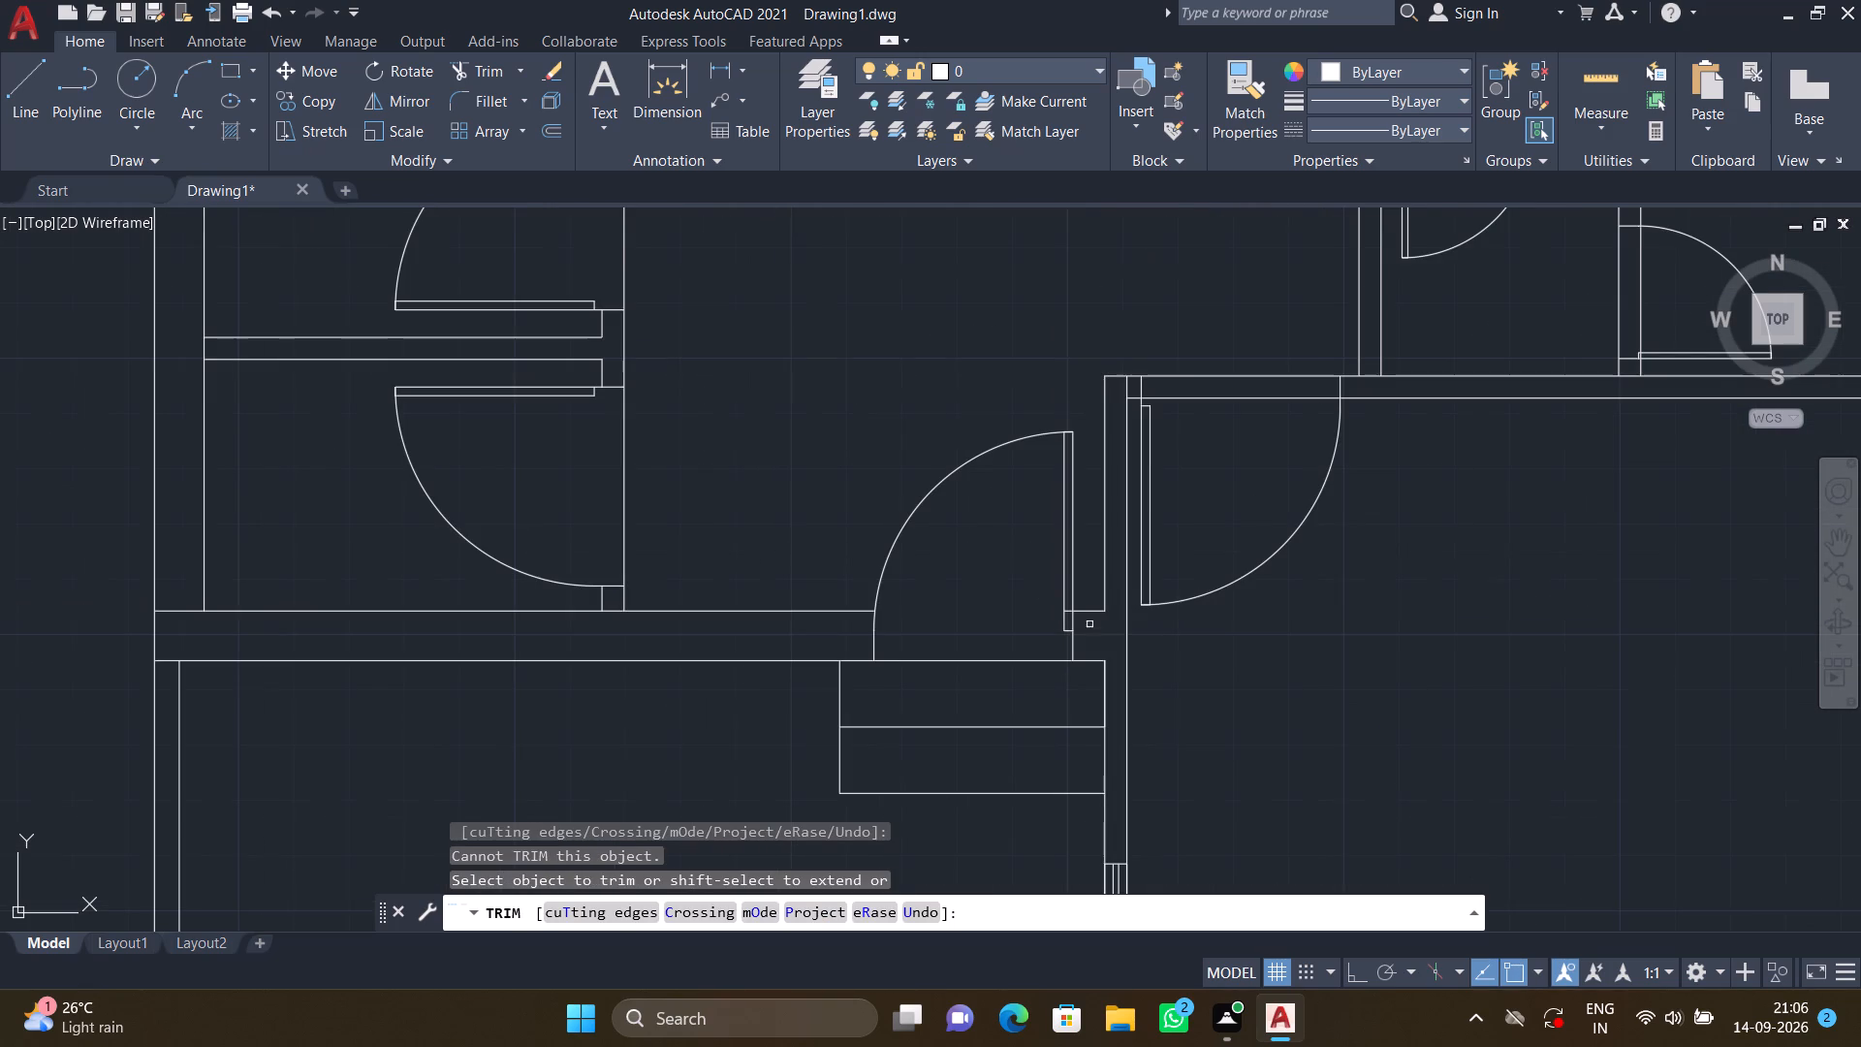
scroll(1122, 395, up, 2)
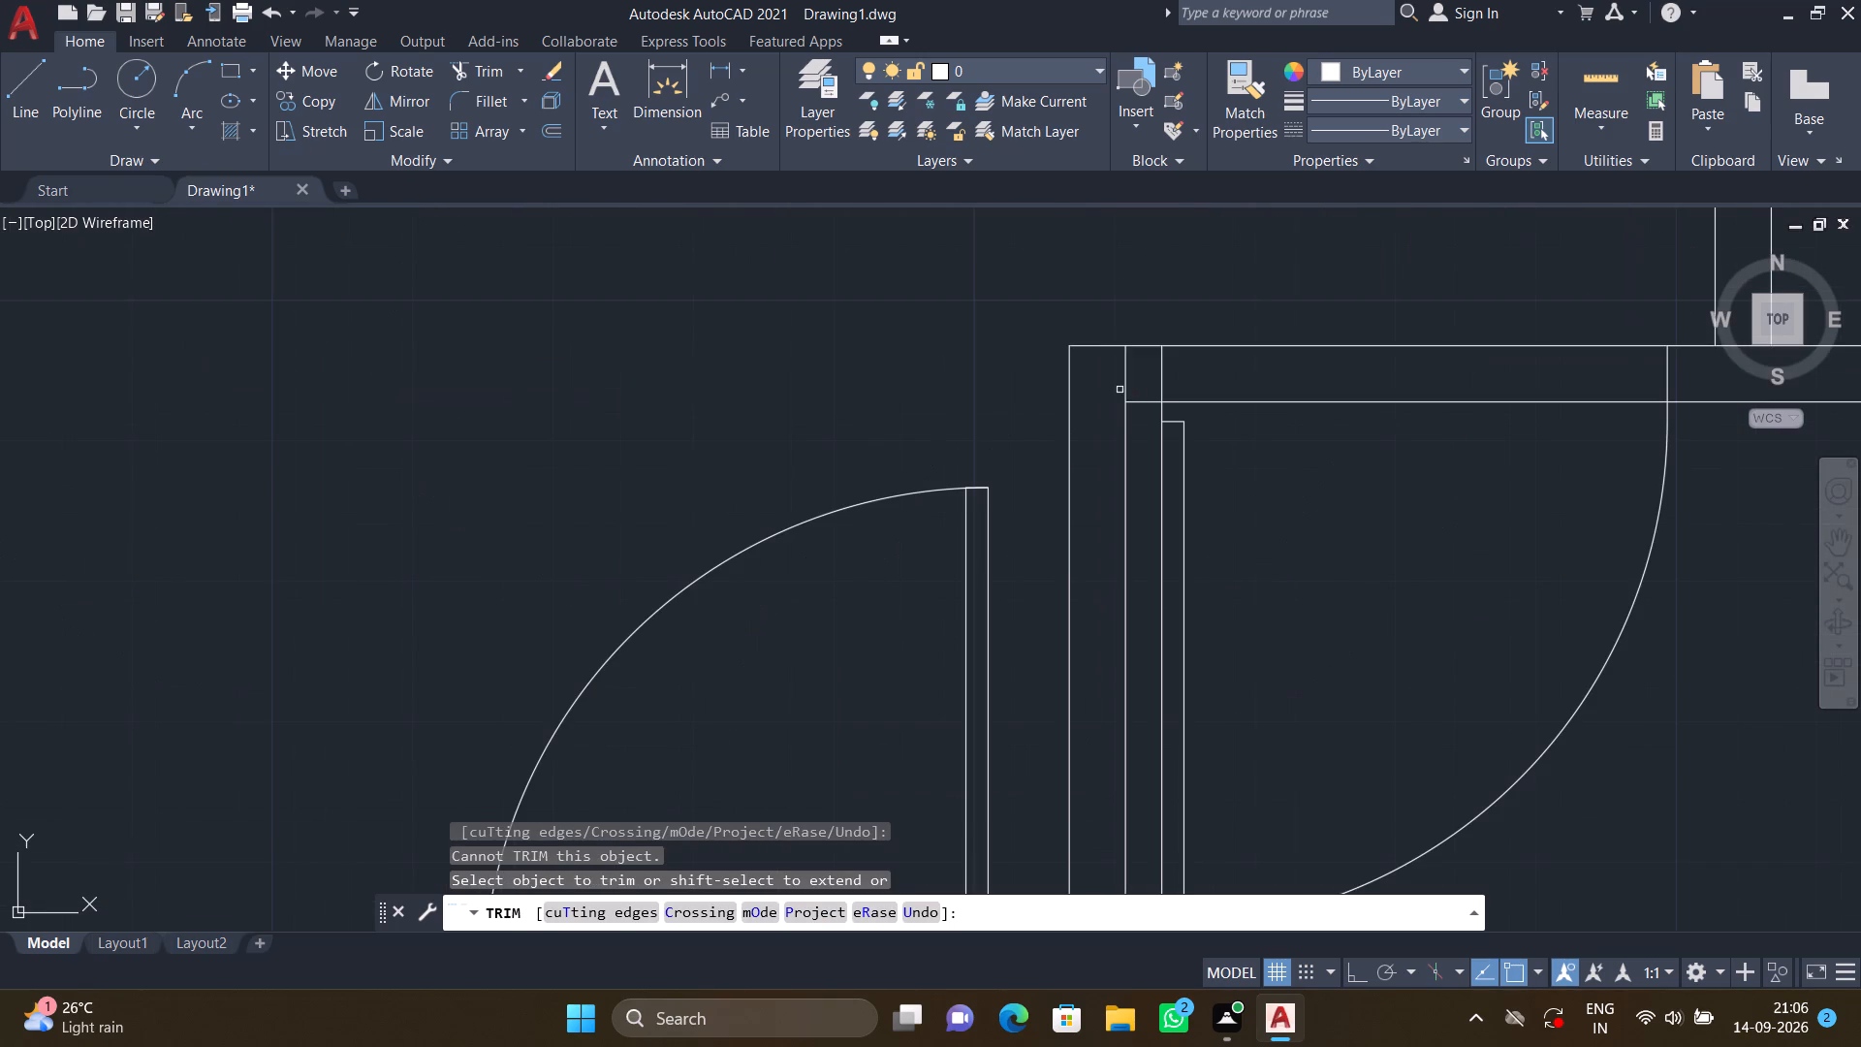
click(1119, 387)
click(1143, 386)
scroll(1214, 389, down, 1)
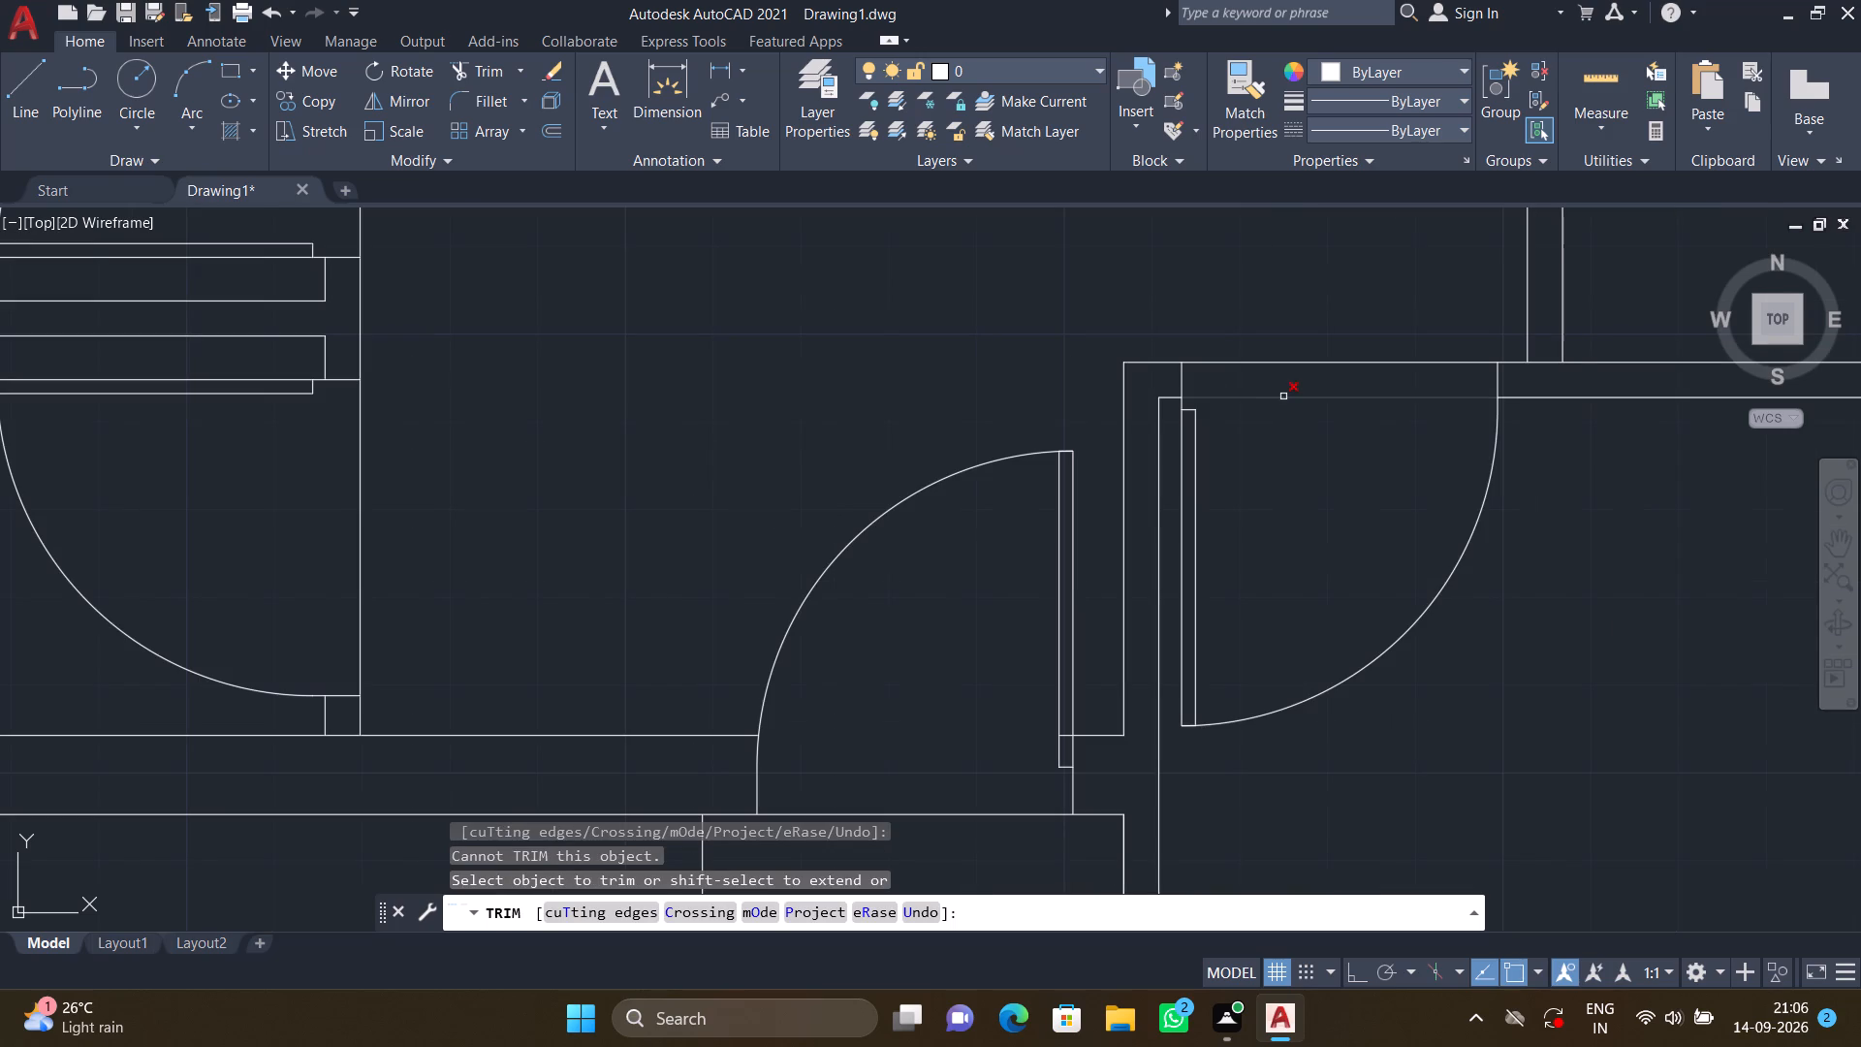
Trim the south line of the southeast room's north wall across its door opening.
click(1294, 390)
click(1297, 433)
Clean up the northwest corner of the small room south of the stairs by trimming both inner line stubs.
scroll(1303, 438, down, 2)
middle_drag(1410, 489, 1013, 791)
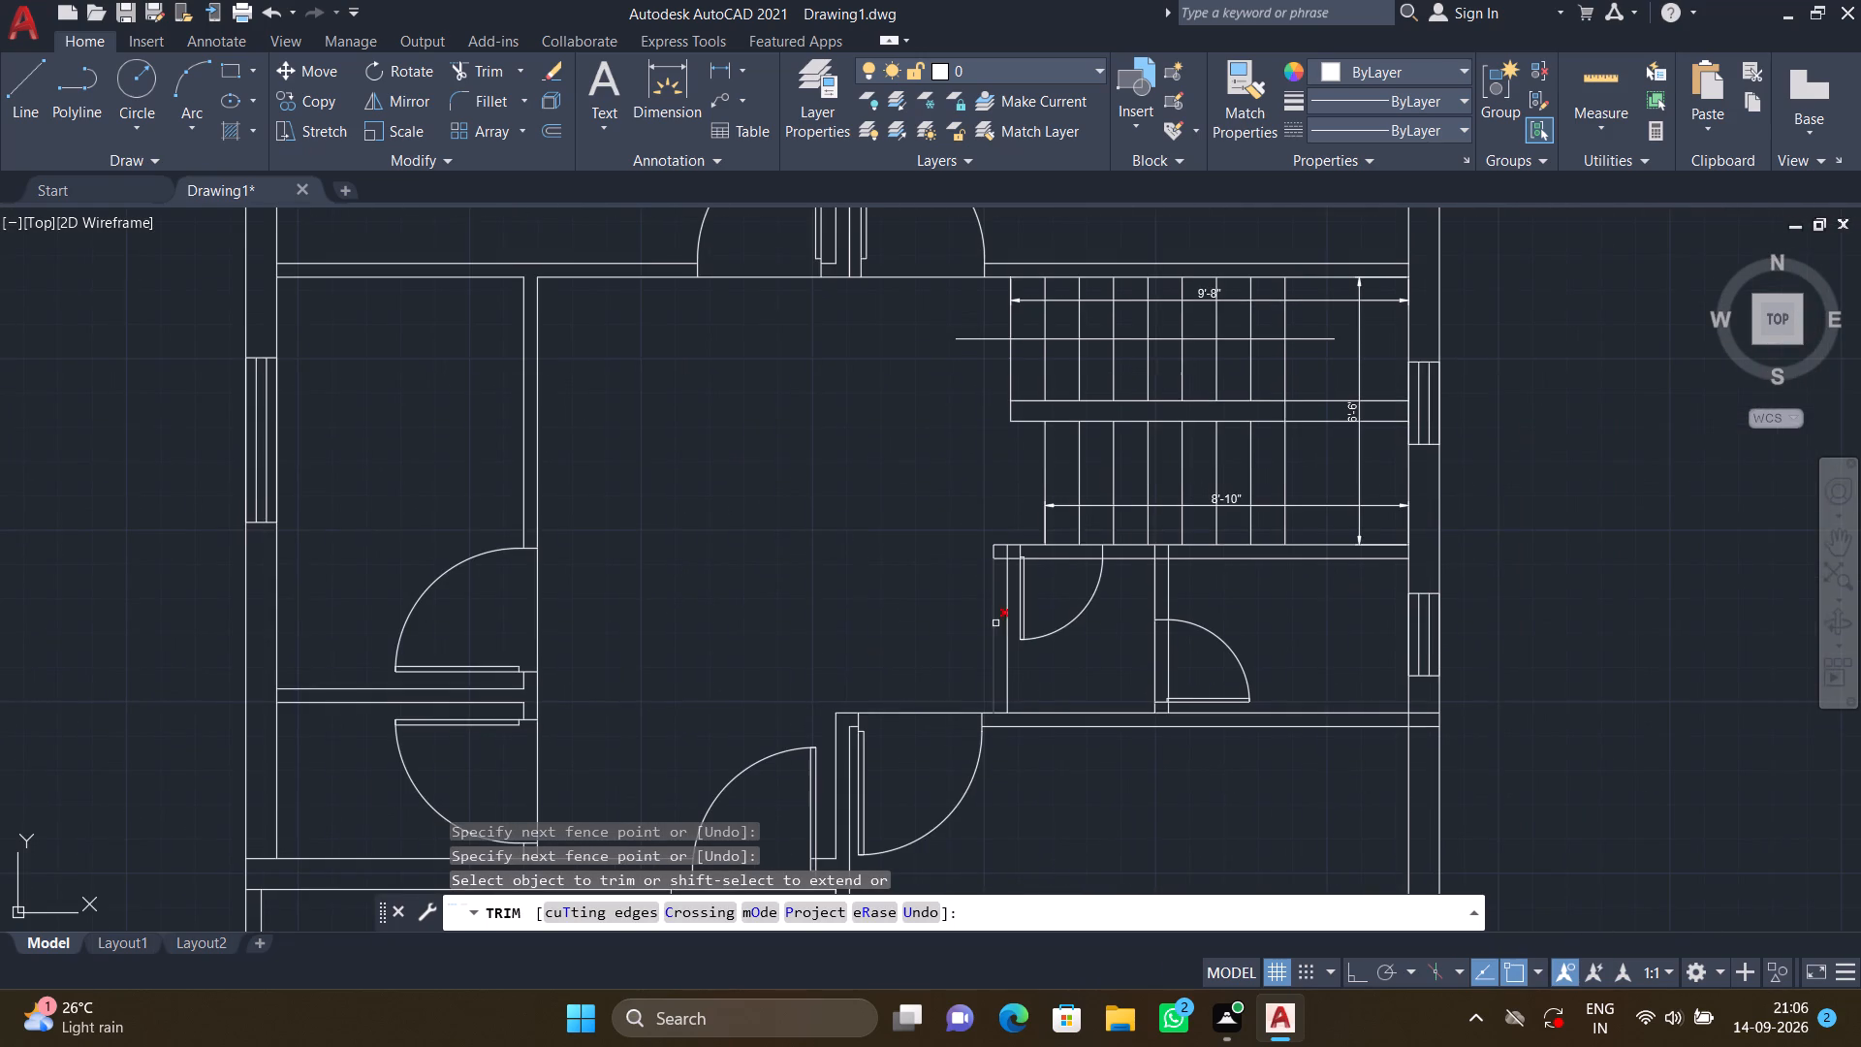
scroll(1002, 618, up, 2)
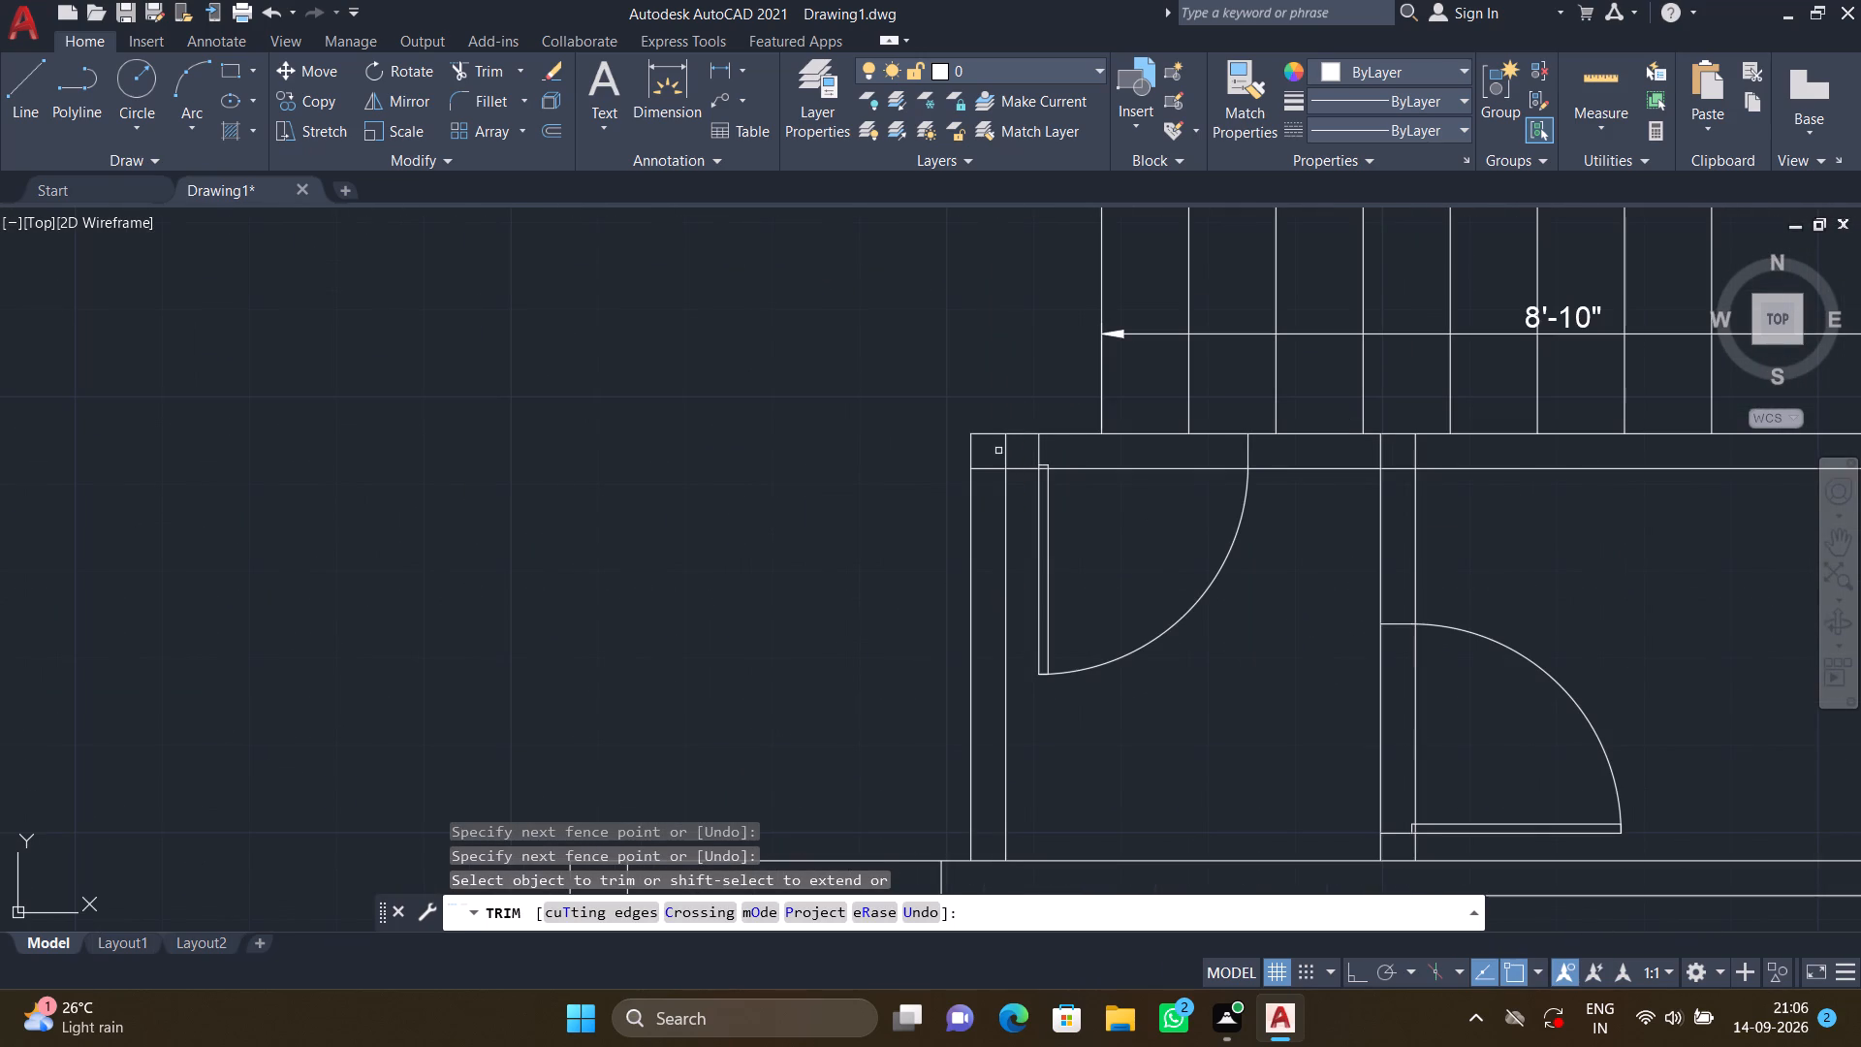
click(1001, 448)
click(1025, 449)
click(988, 456)
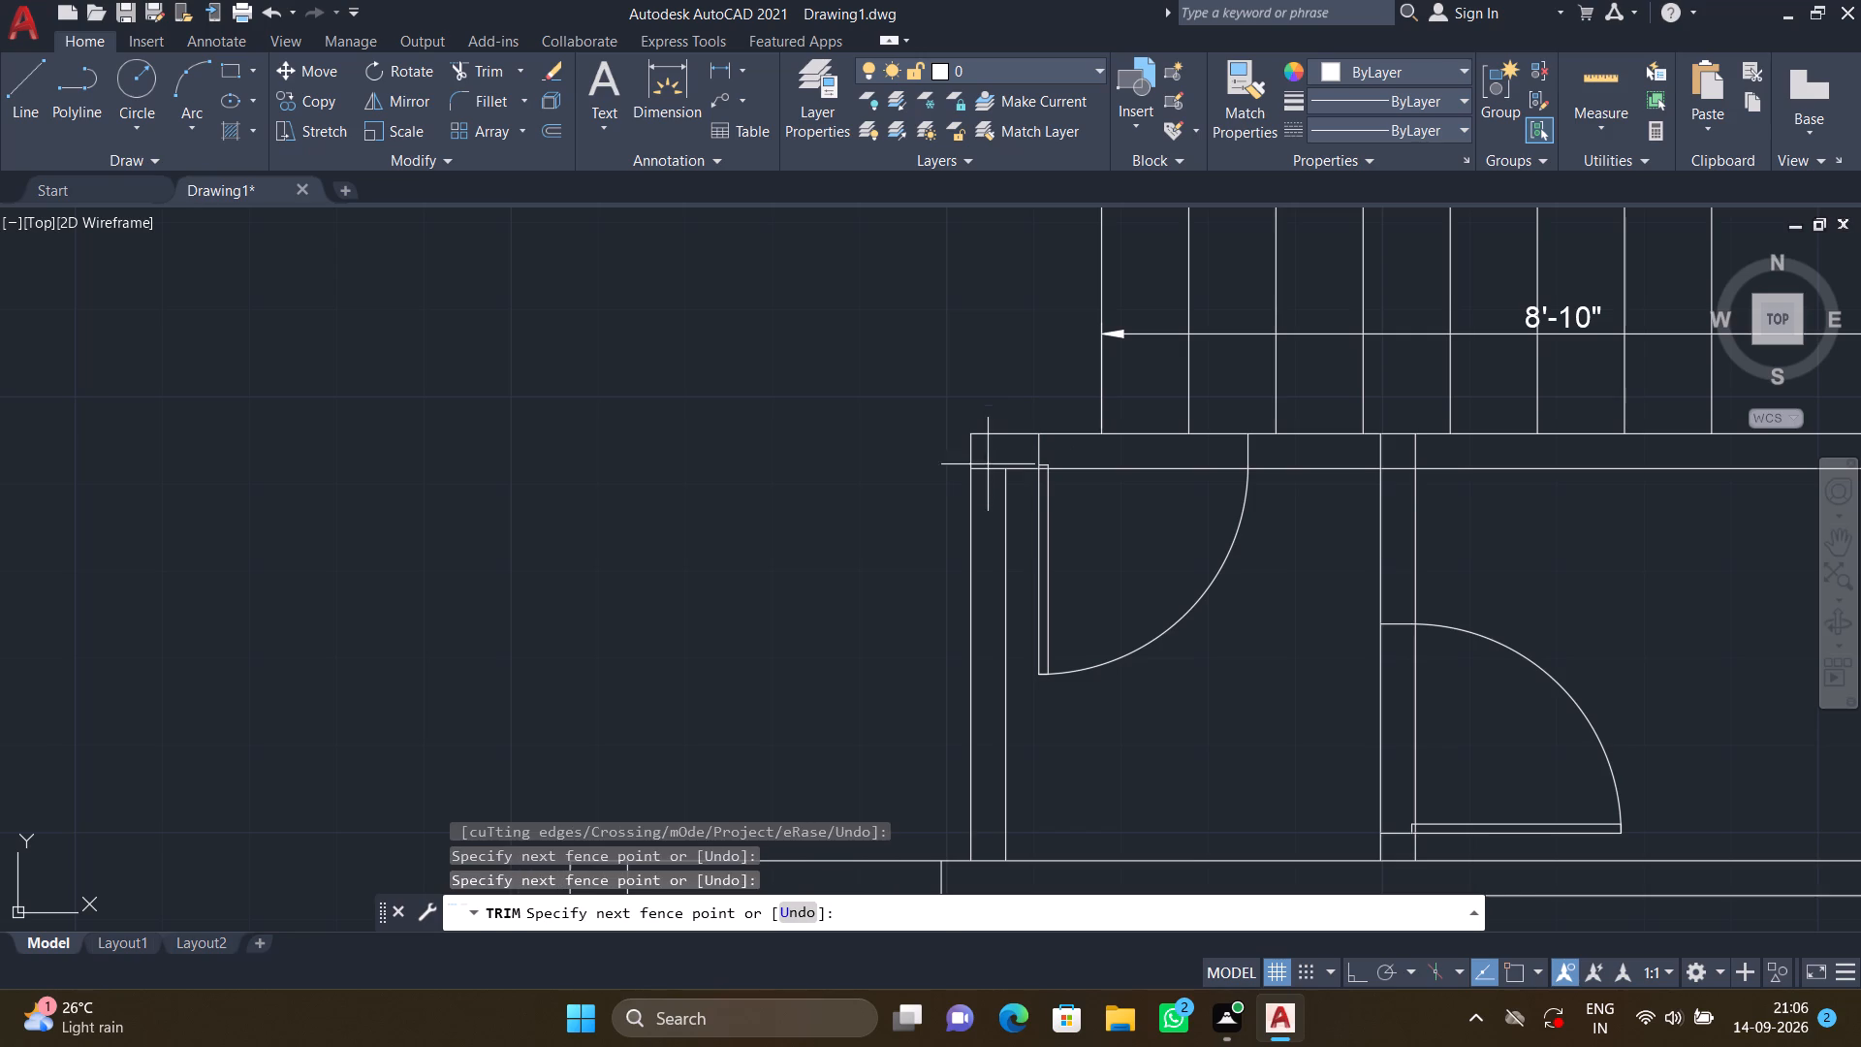
click(997, 498)
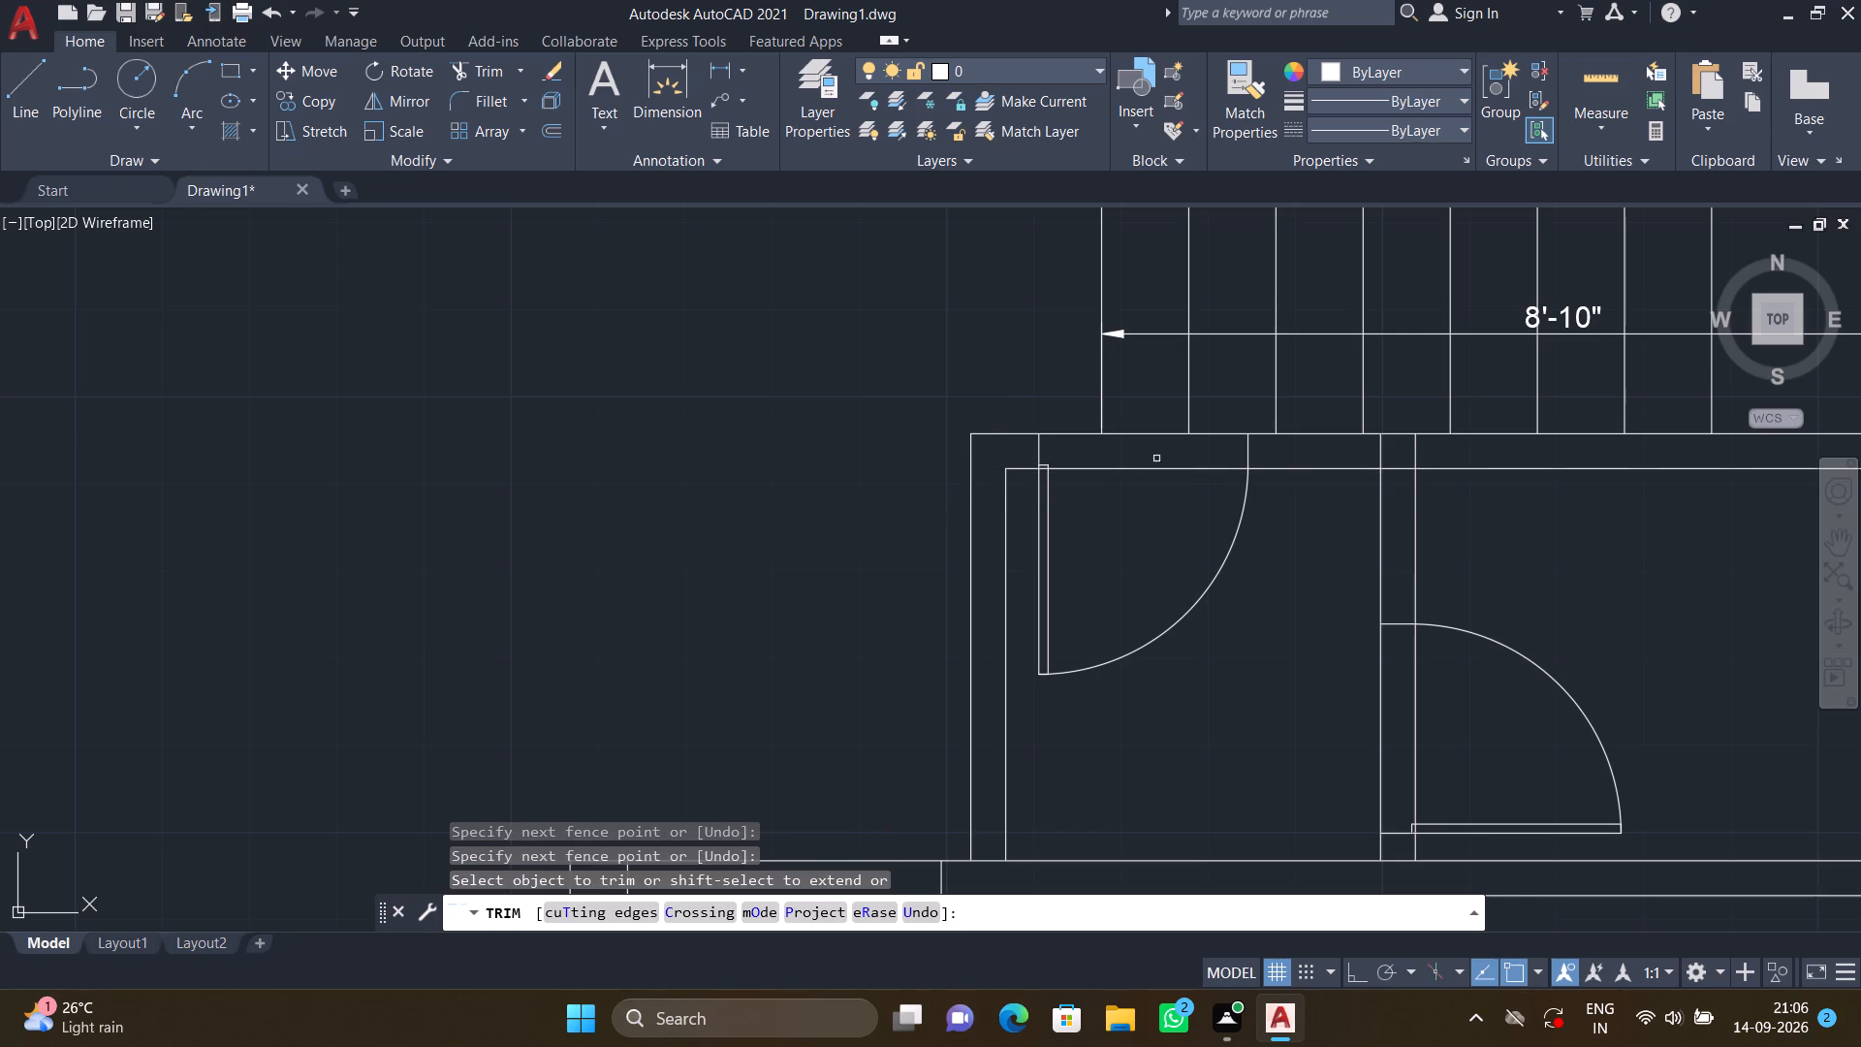
Trim the south line of the wall below the stairs across the small room's door opening.
click(1156, 459)
click(1158, 504)
Trim the east line of the partition between the two small rooms south of the stairs across its door opening.
click(1405, 696)
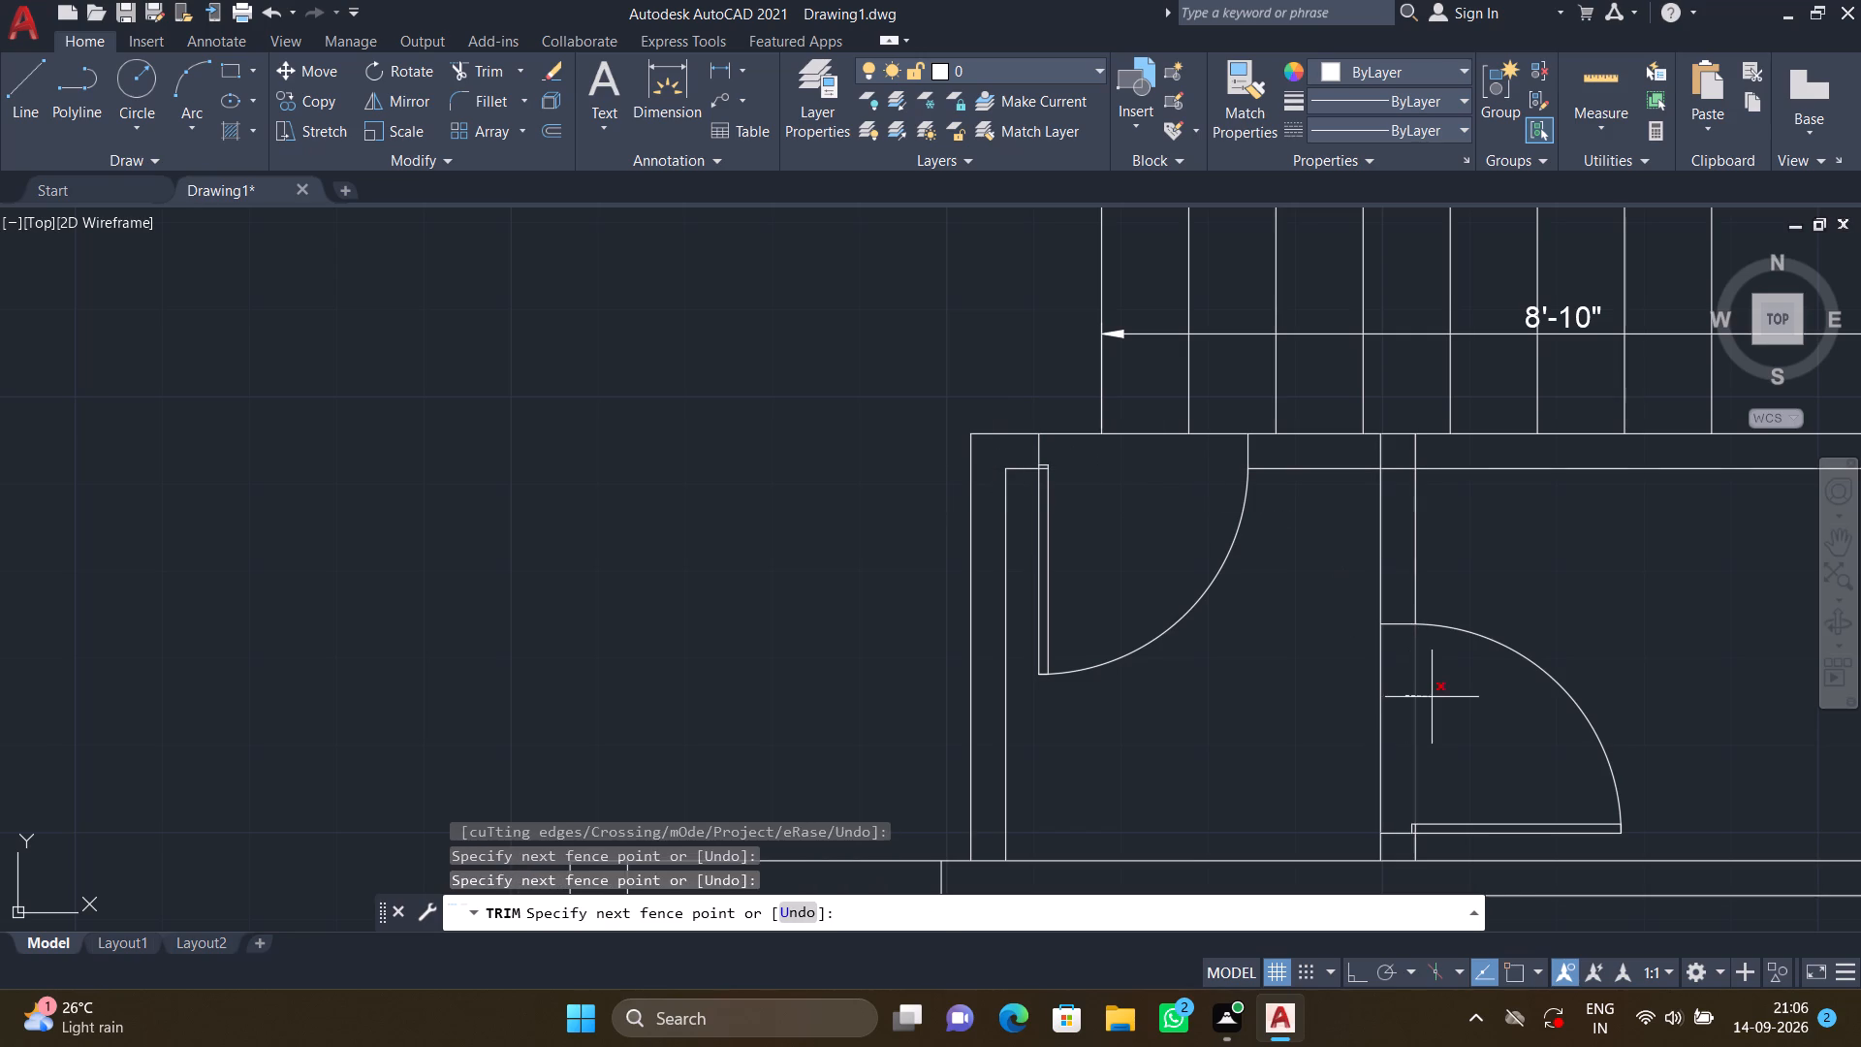
click(1433, 697)
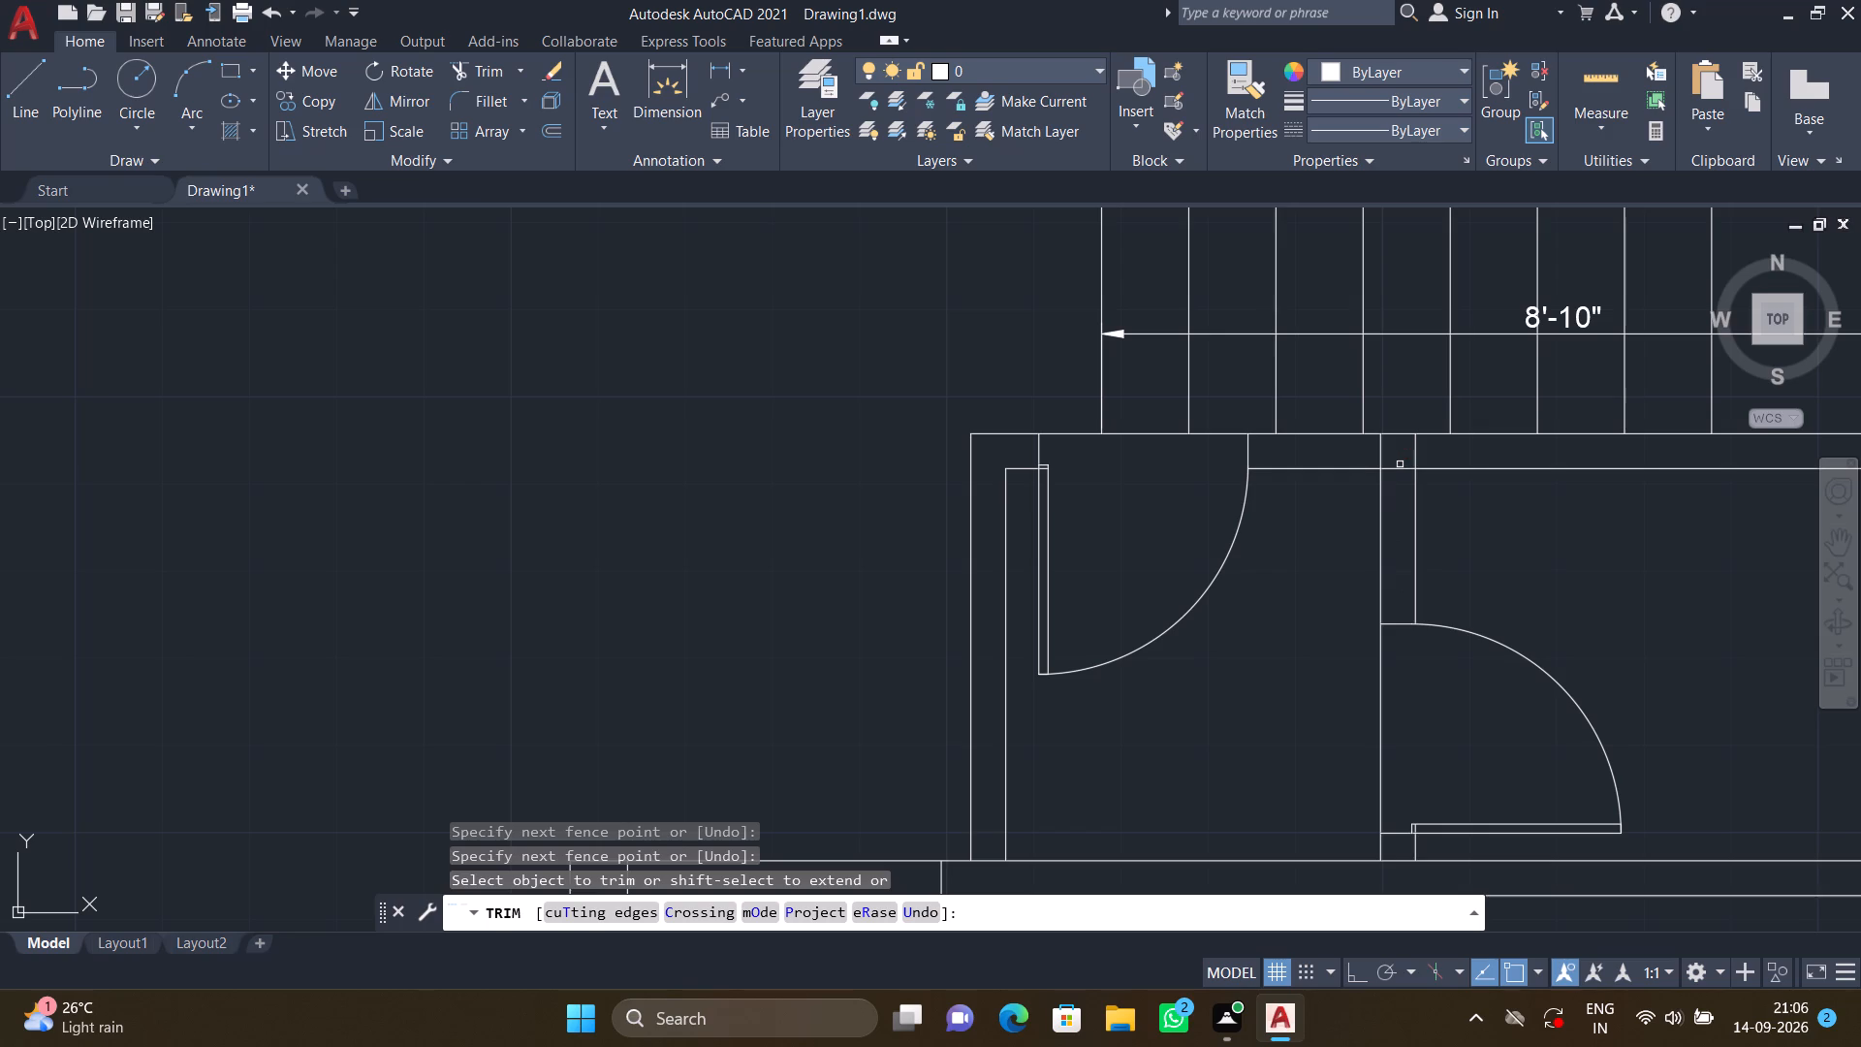
Clean up the junction at that partition's north end by trimming the crossing wall line and both partition line stubs.
click(1396, 460)
click(1395, 483)
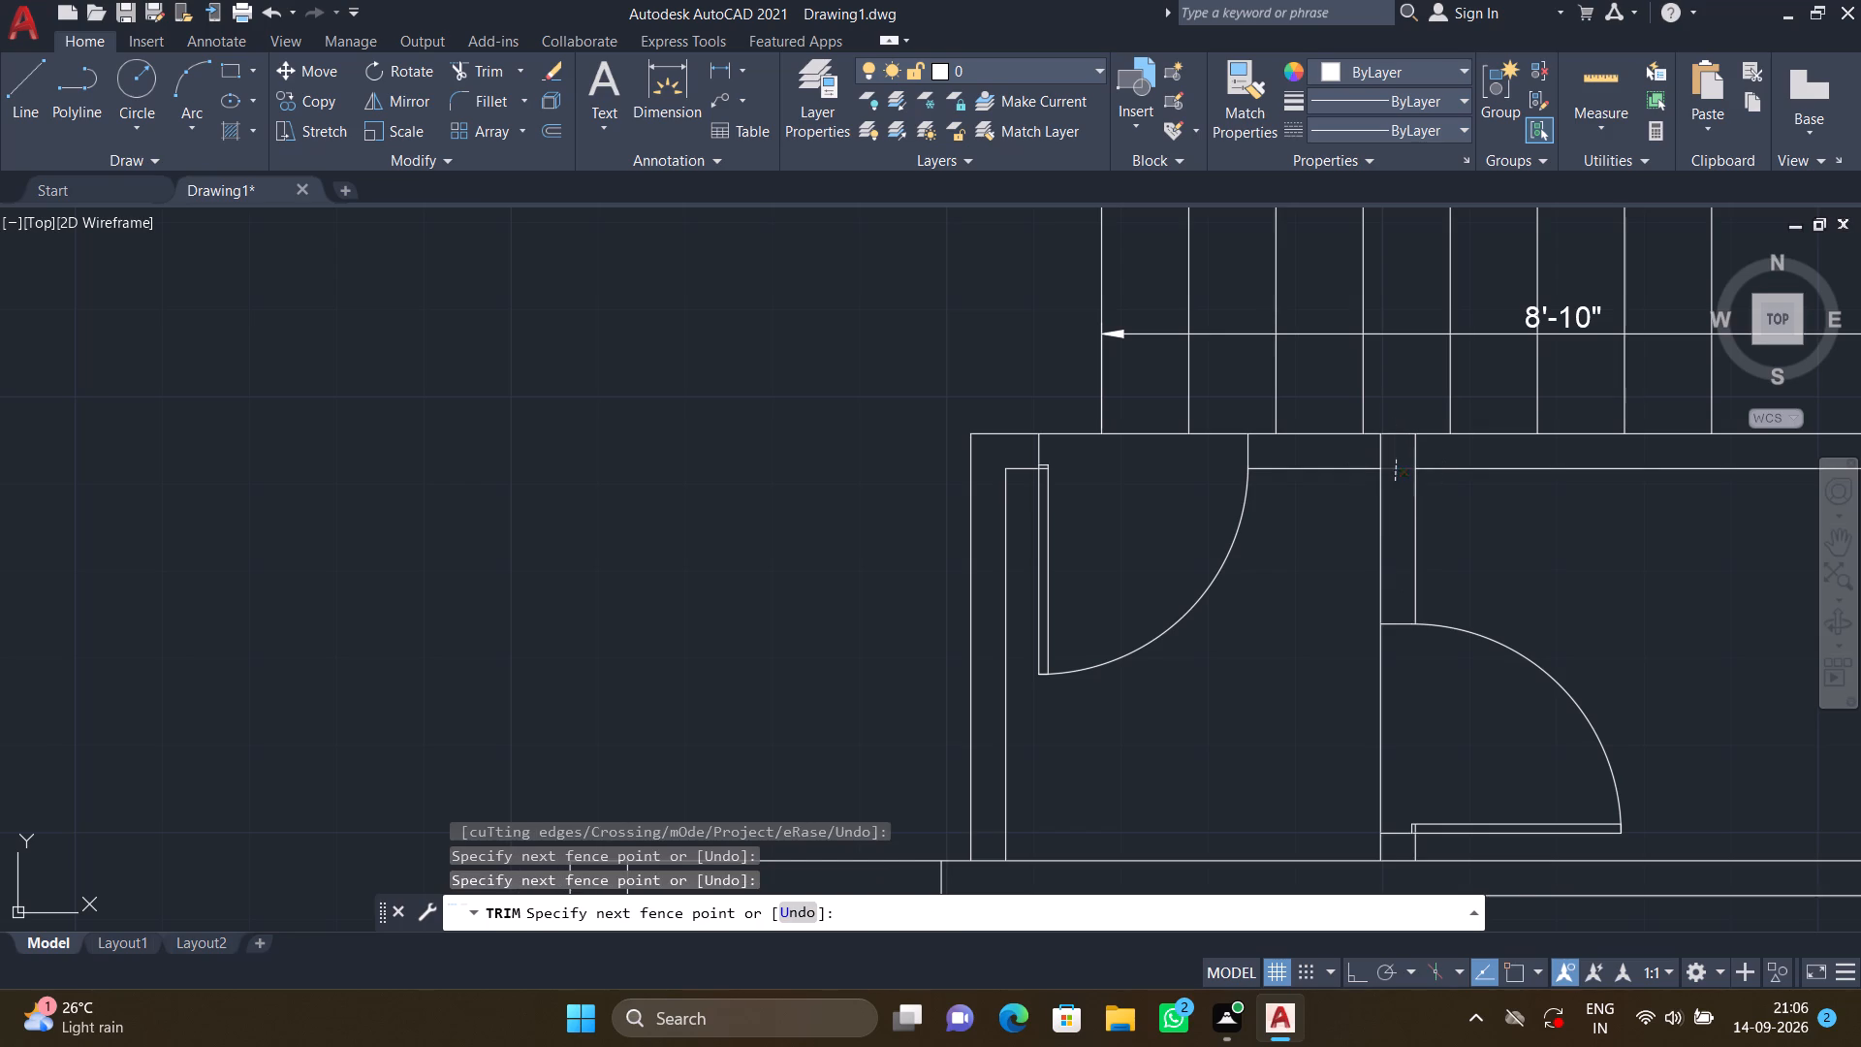
click(1363, 457)
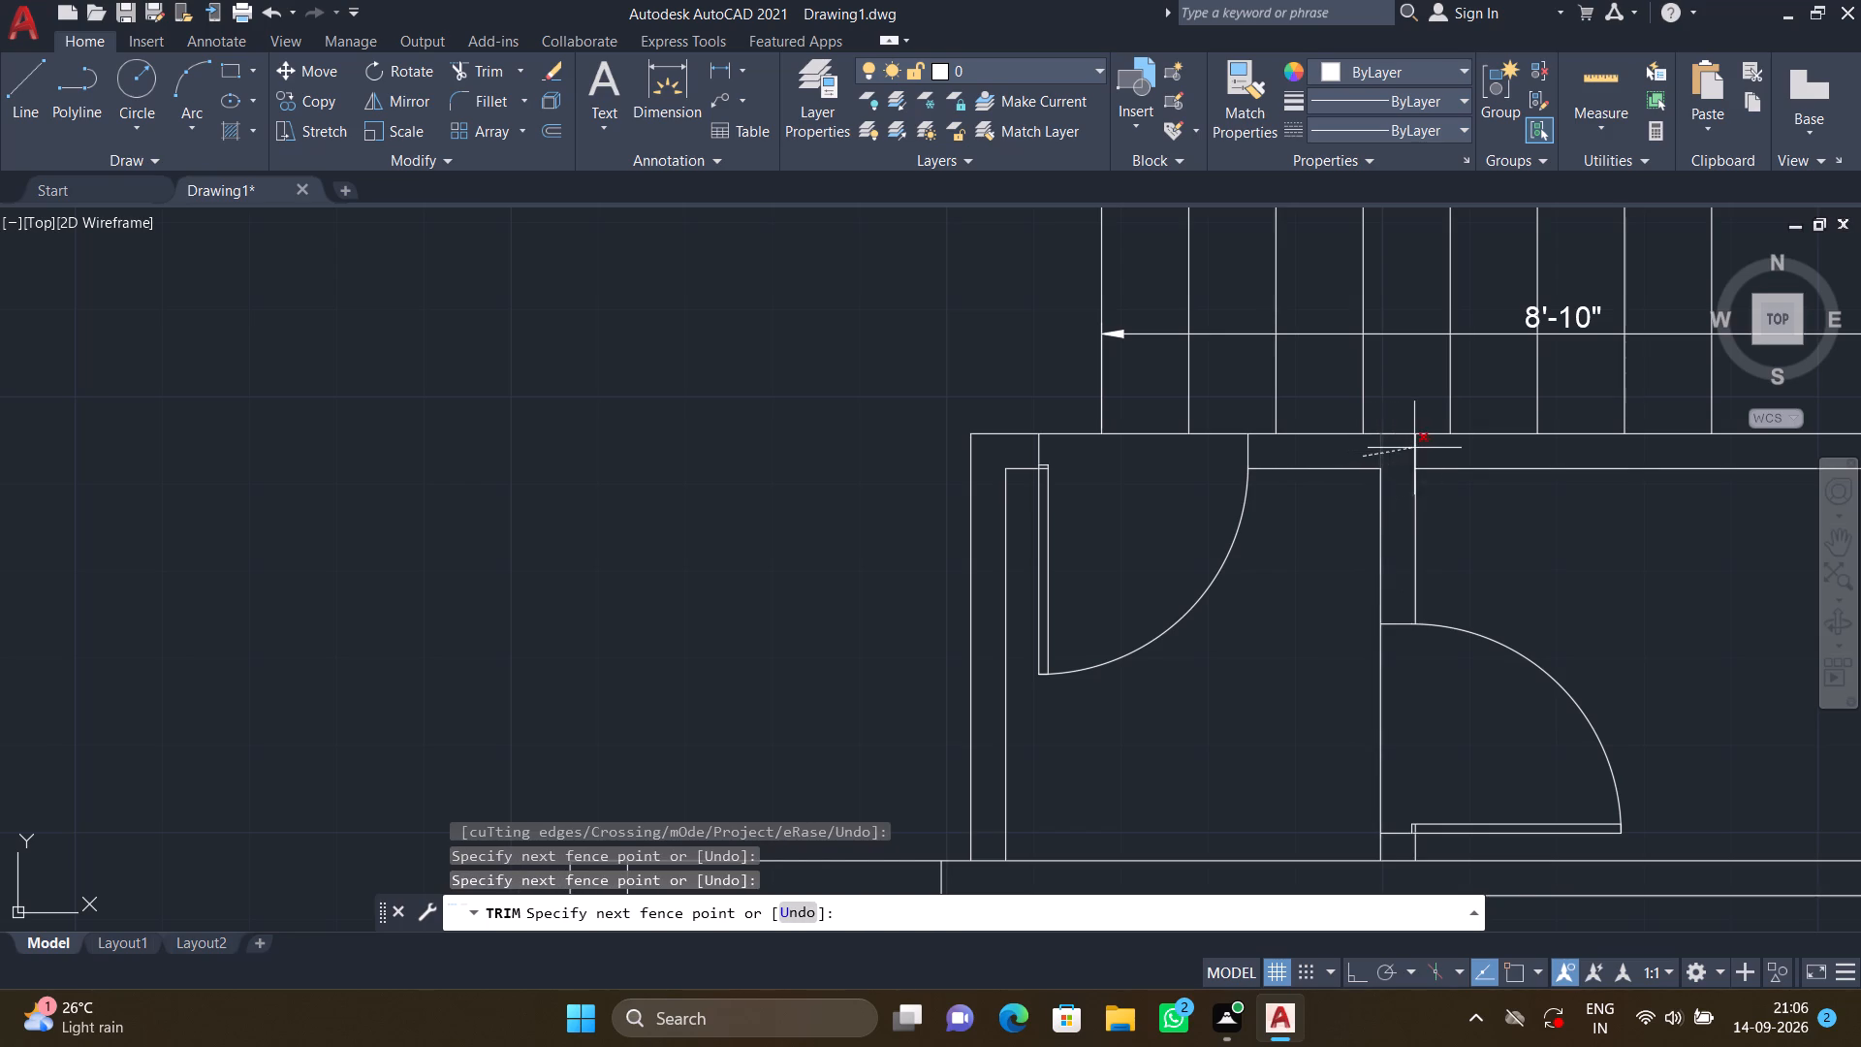
click(1432, 453)
Open the junction at the partition's south end by trimming the wall line segment between the two partition lines.
scroll(1473, 522, down, 2)
middle_drag(1493, 536, 1466, 531)
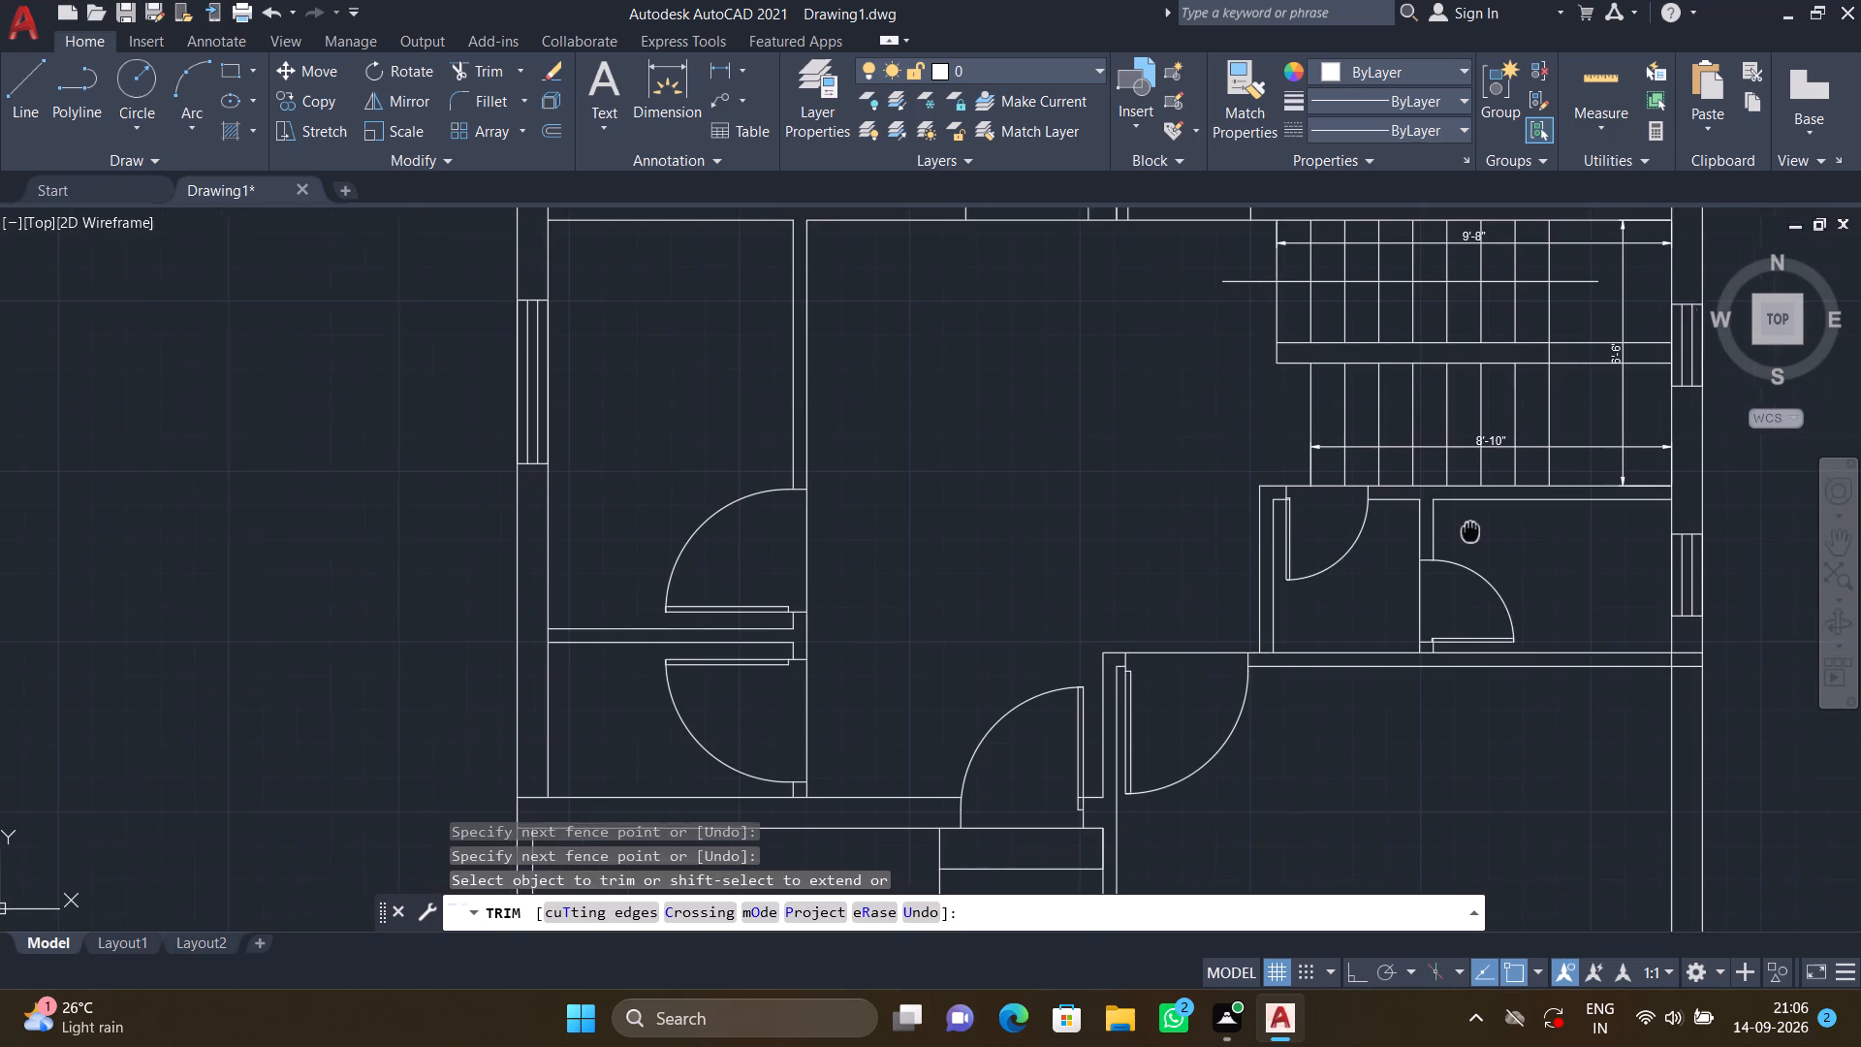
middle_drag(1466, 531, 1272, 448)
scroll(1231, 590, up, 1)
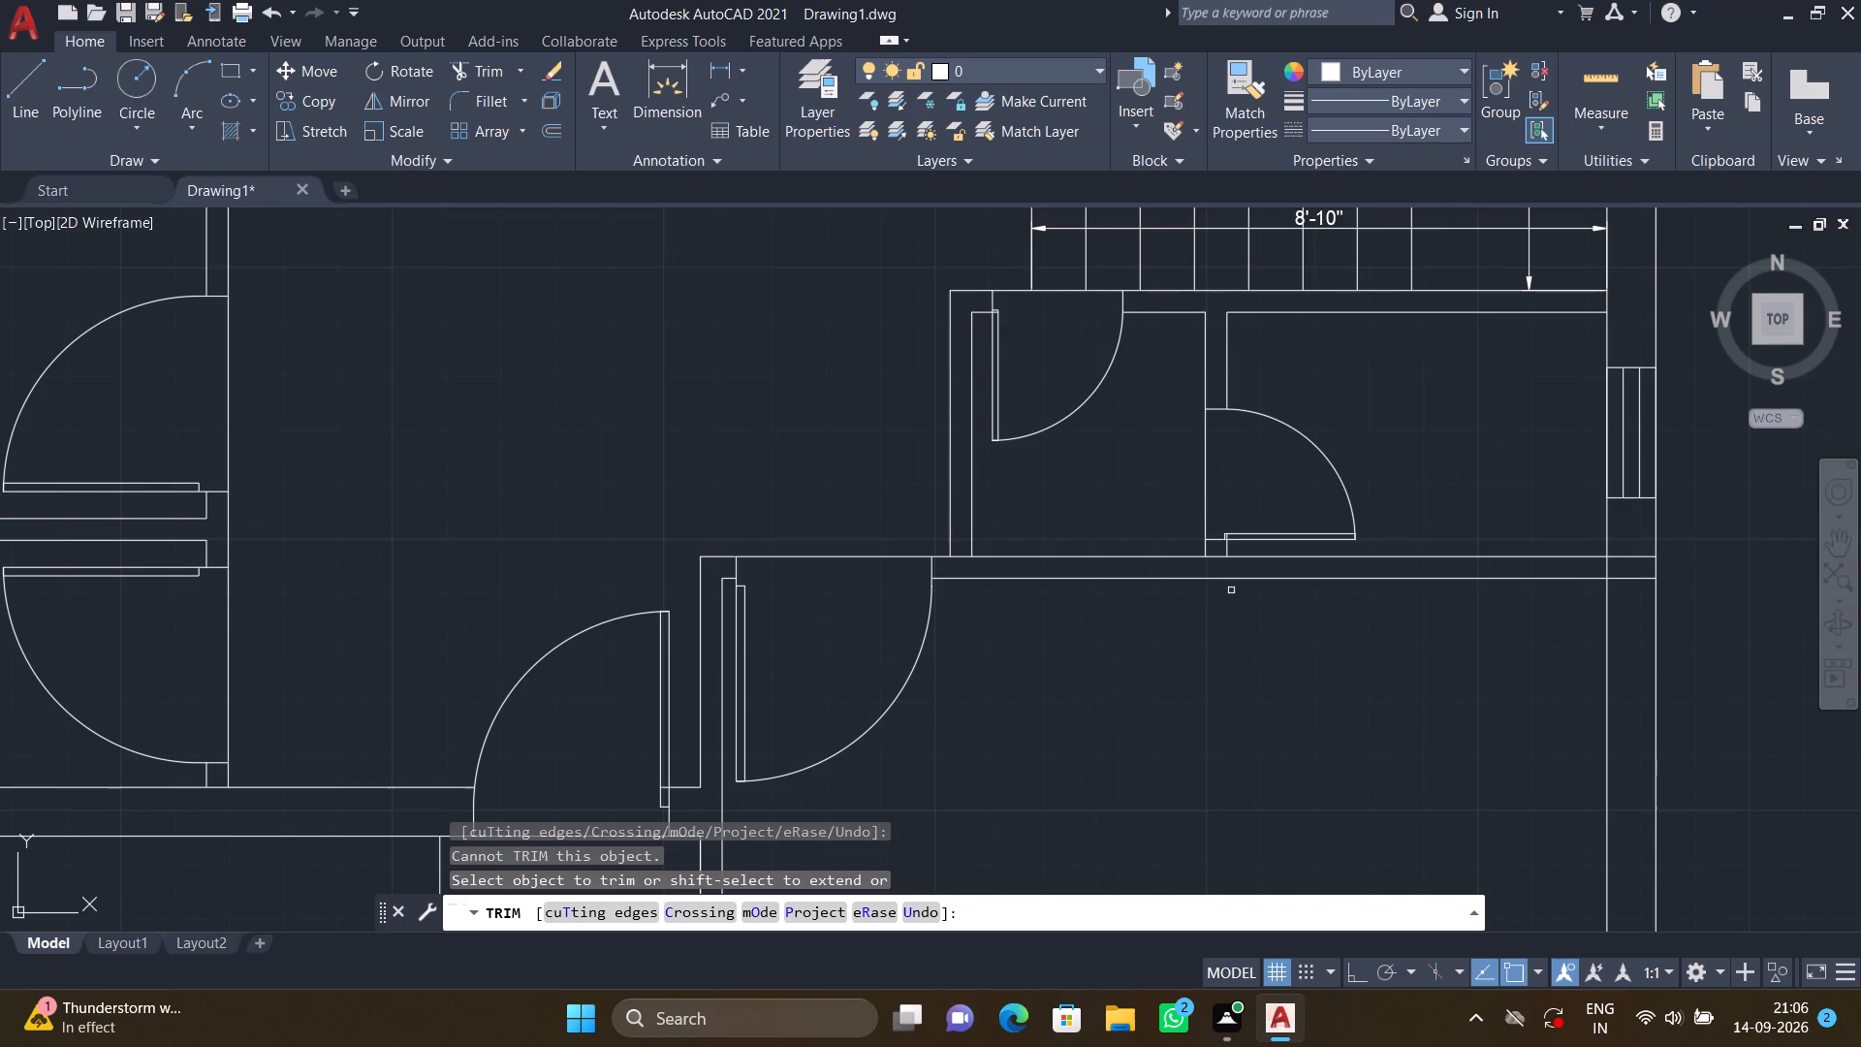
scroll(1223, 578, up, 2)
click(1203, 521)
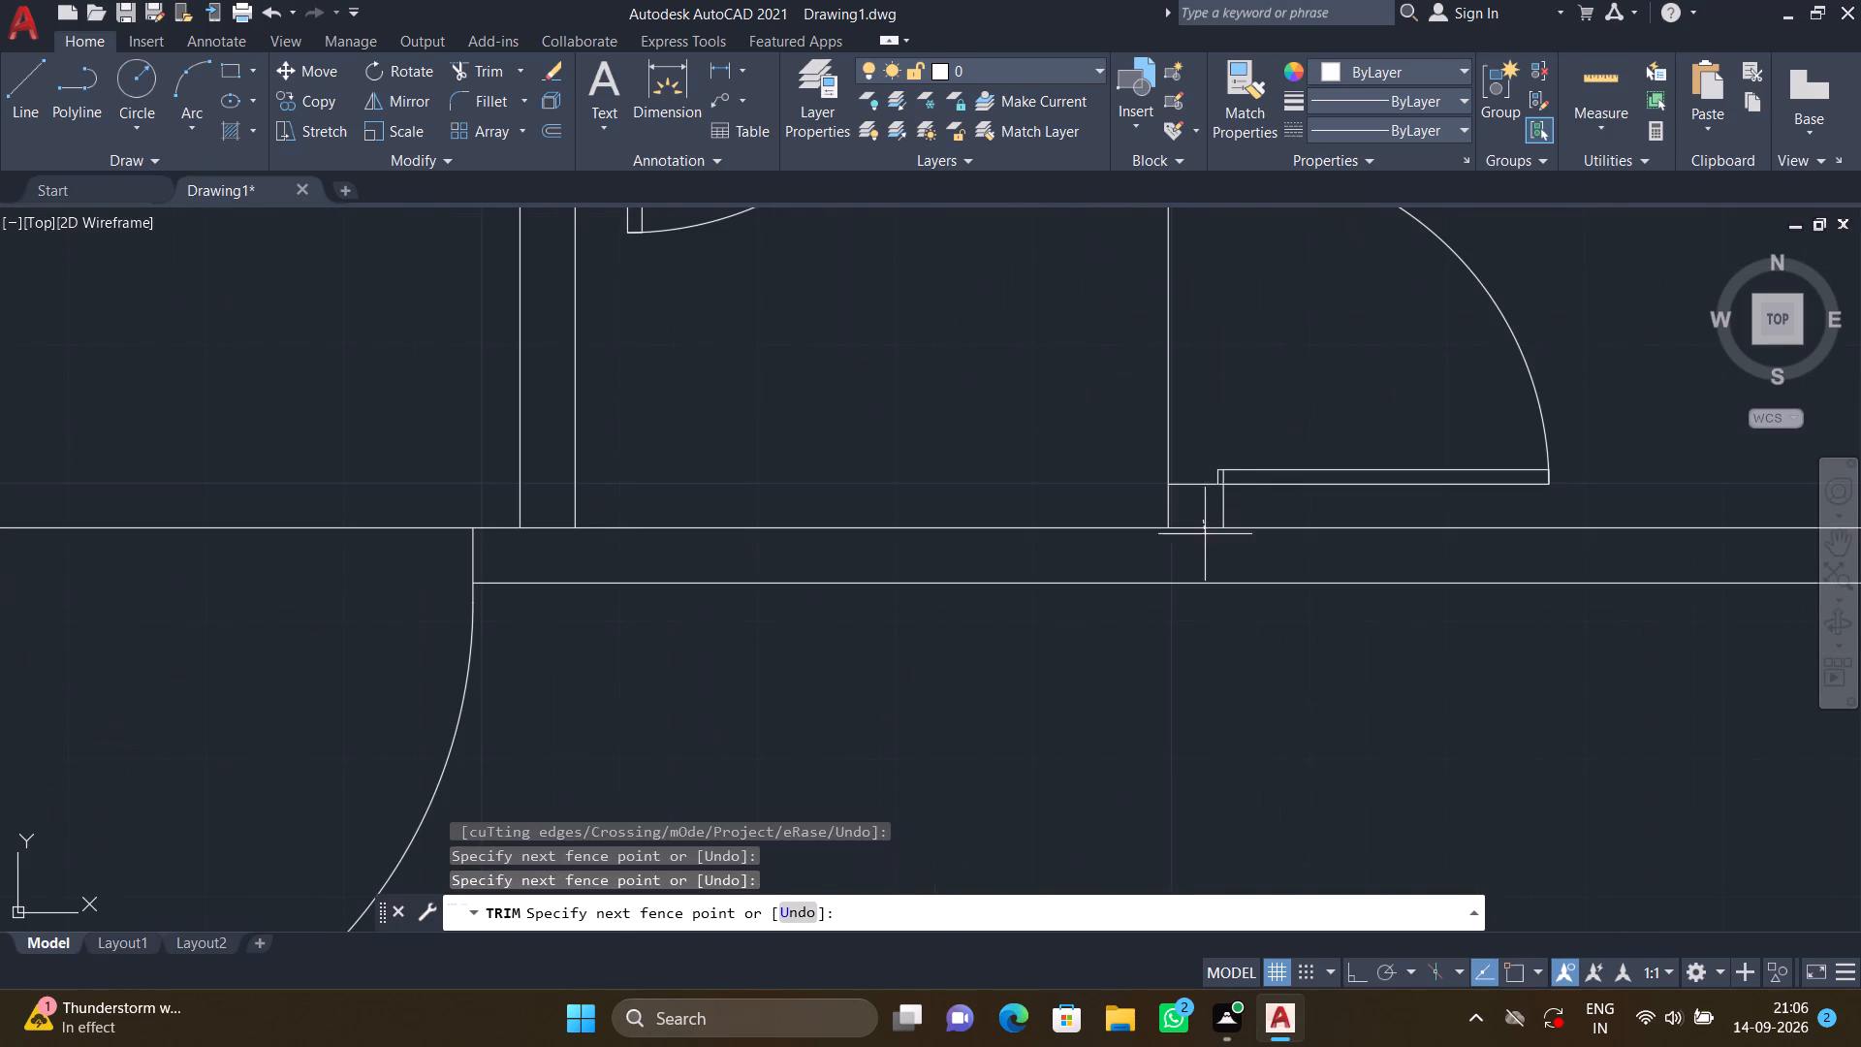
click(1206, 547)
Trim both lines of the southeast room's north wall where they run into the east outer wall.
scroll(1192, 677, down, 2)
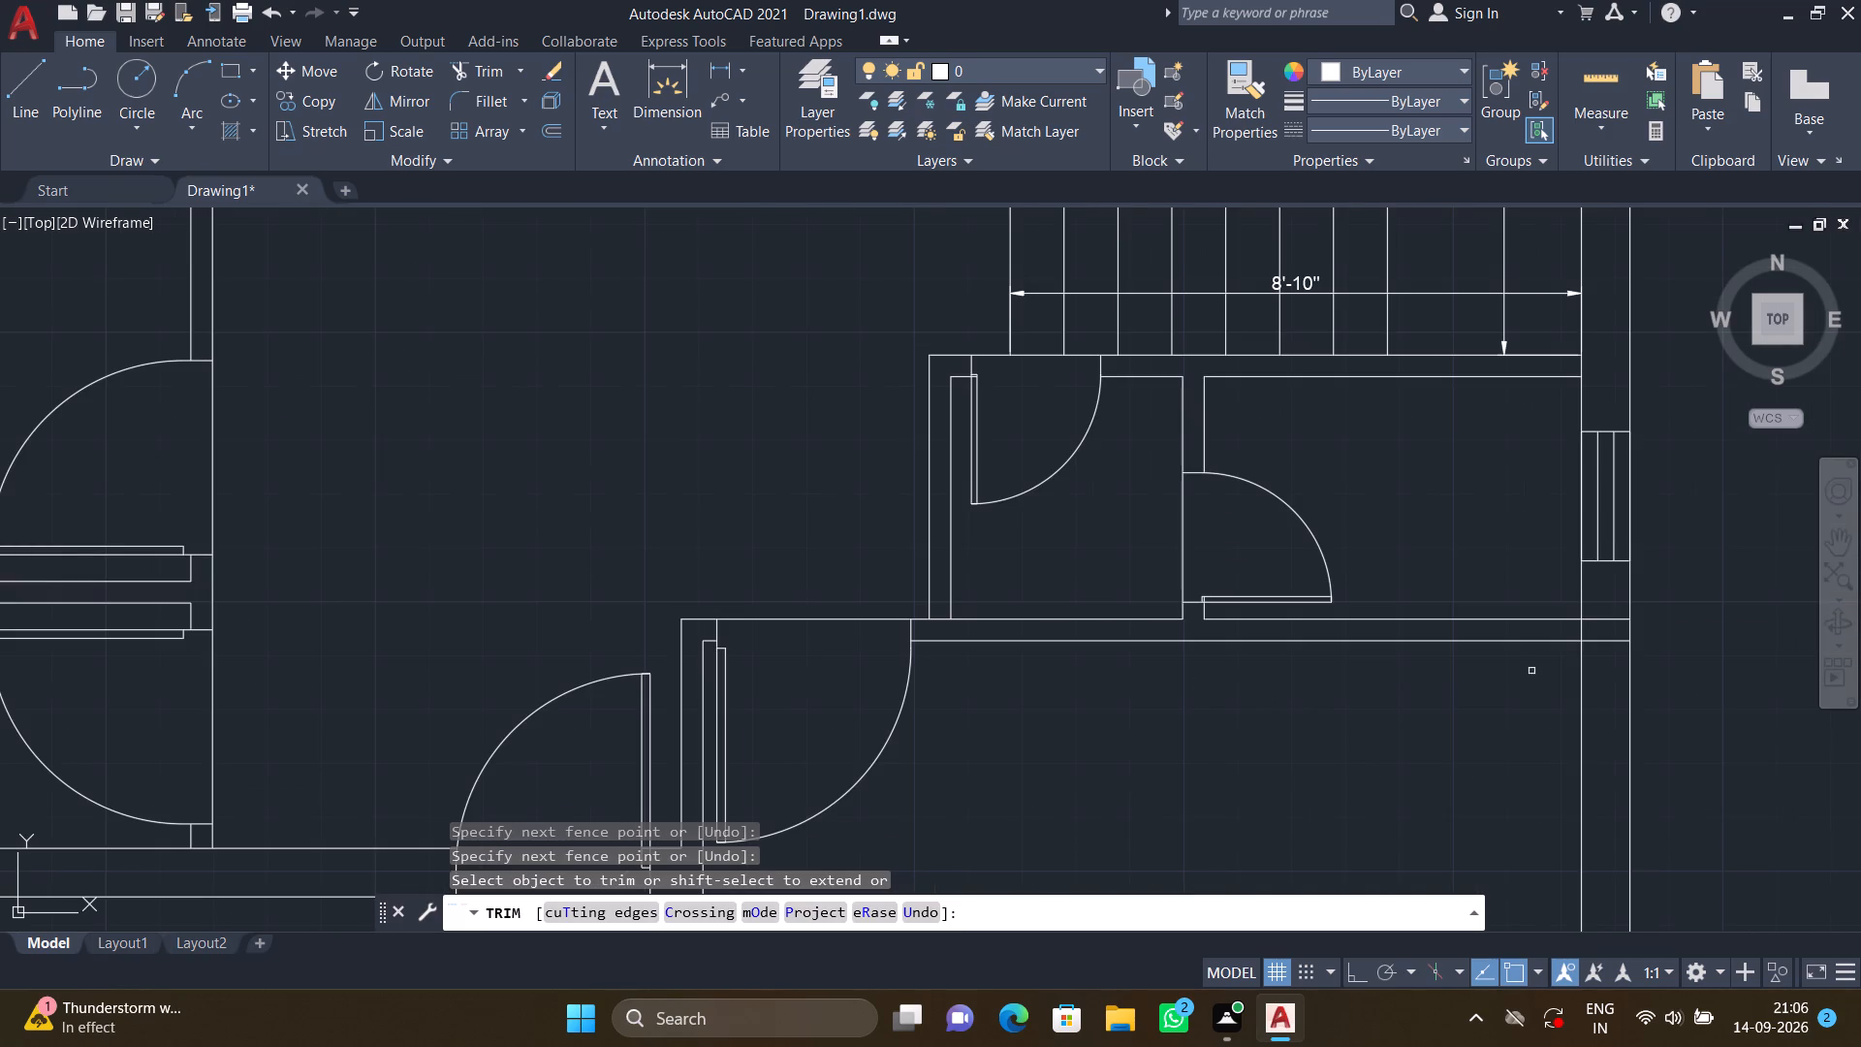
scroll(1616, 642, up, 2)
click(1556, 573)
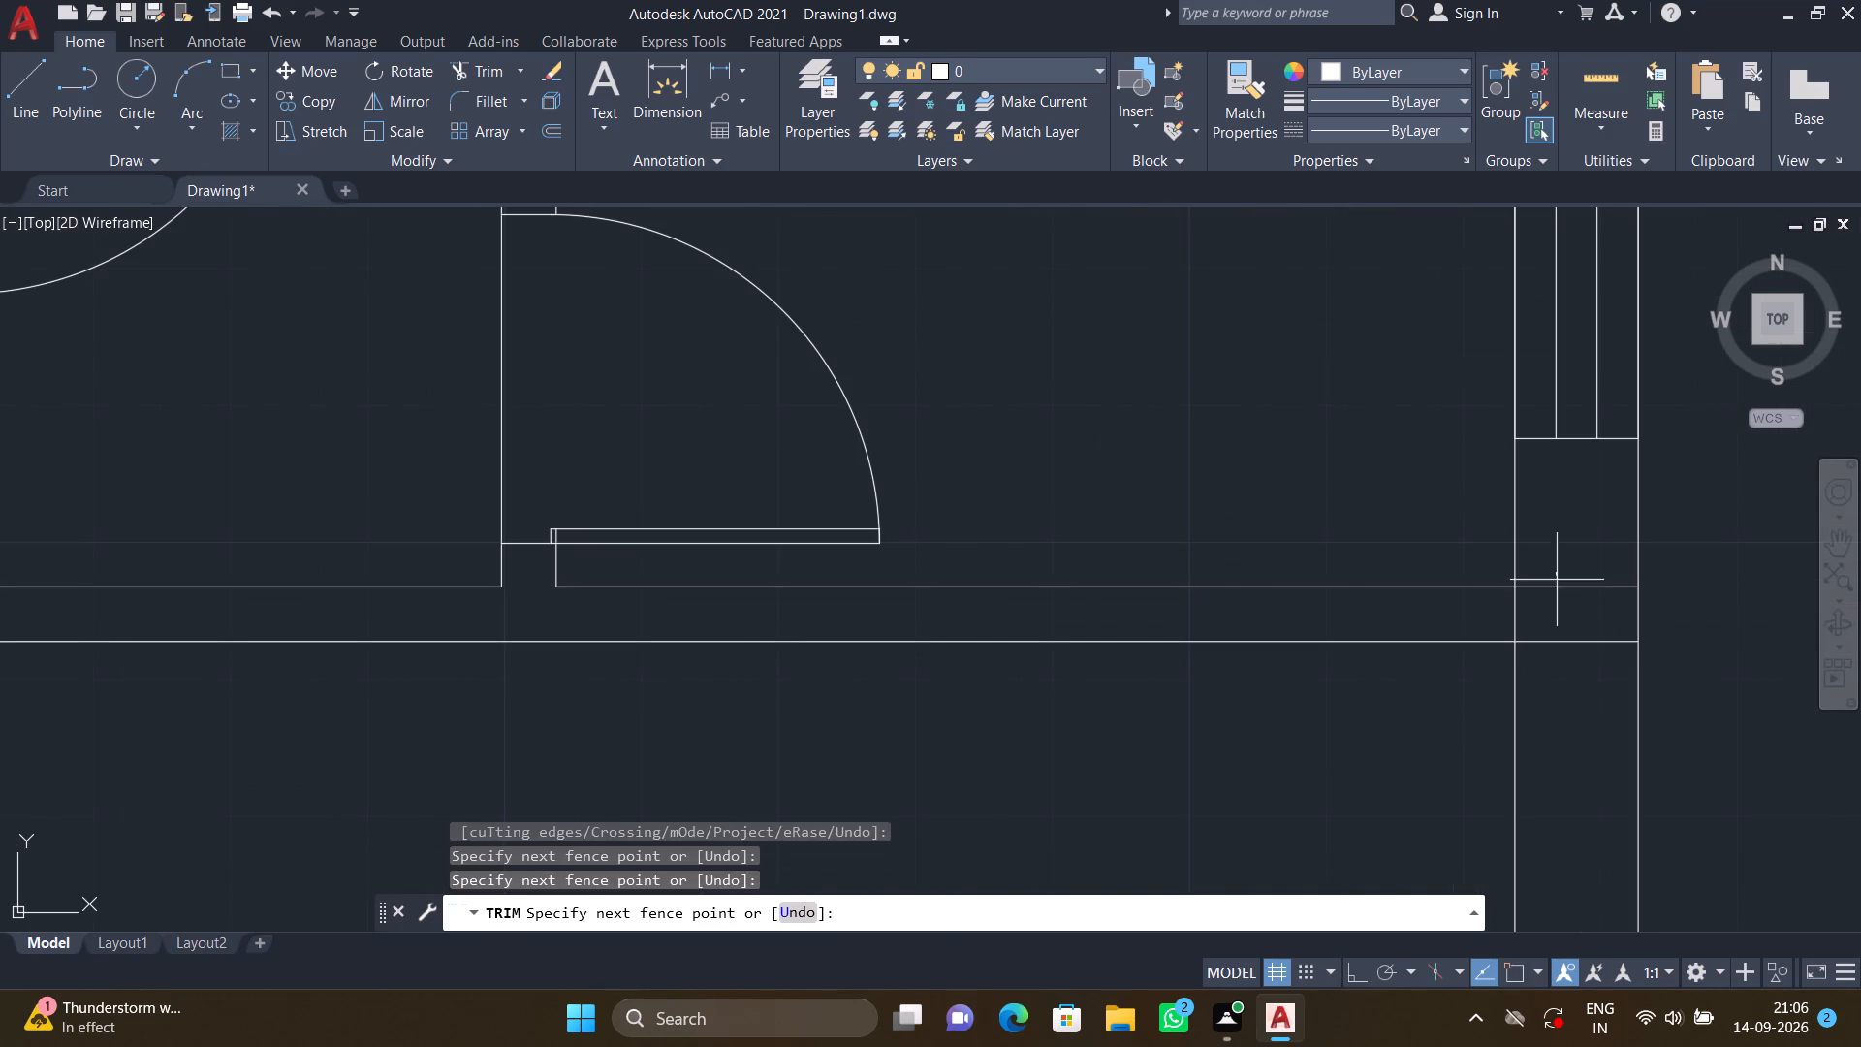
click(1557, 684)
click(1557, 683)
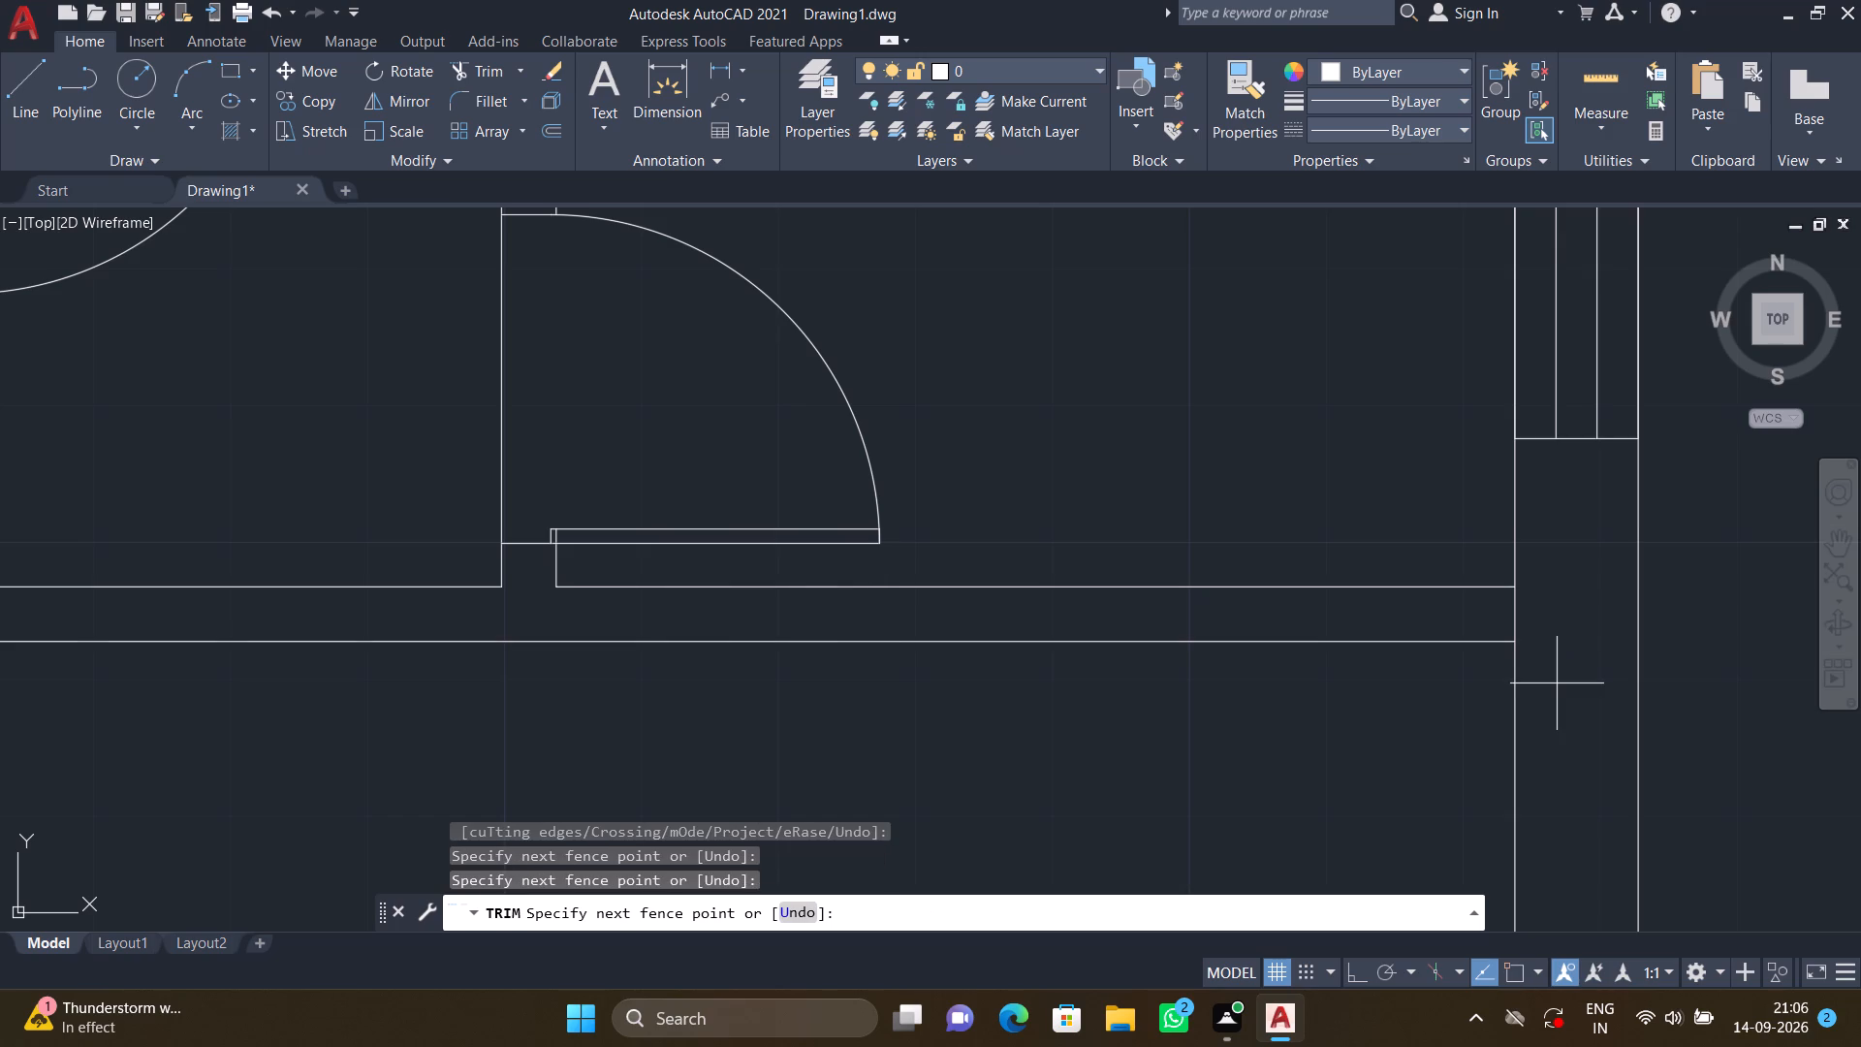
click(1557, 683)
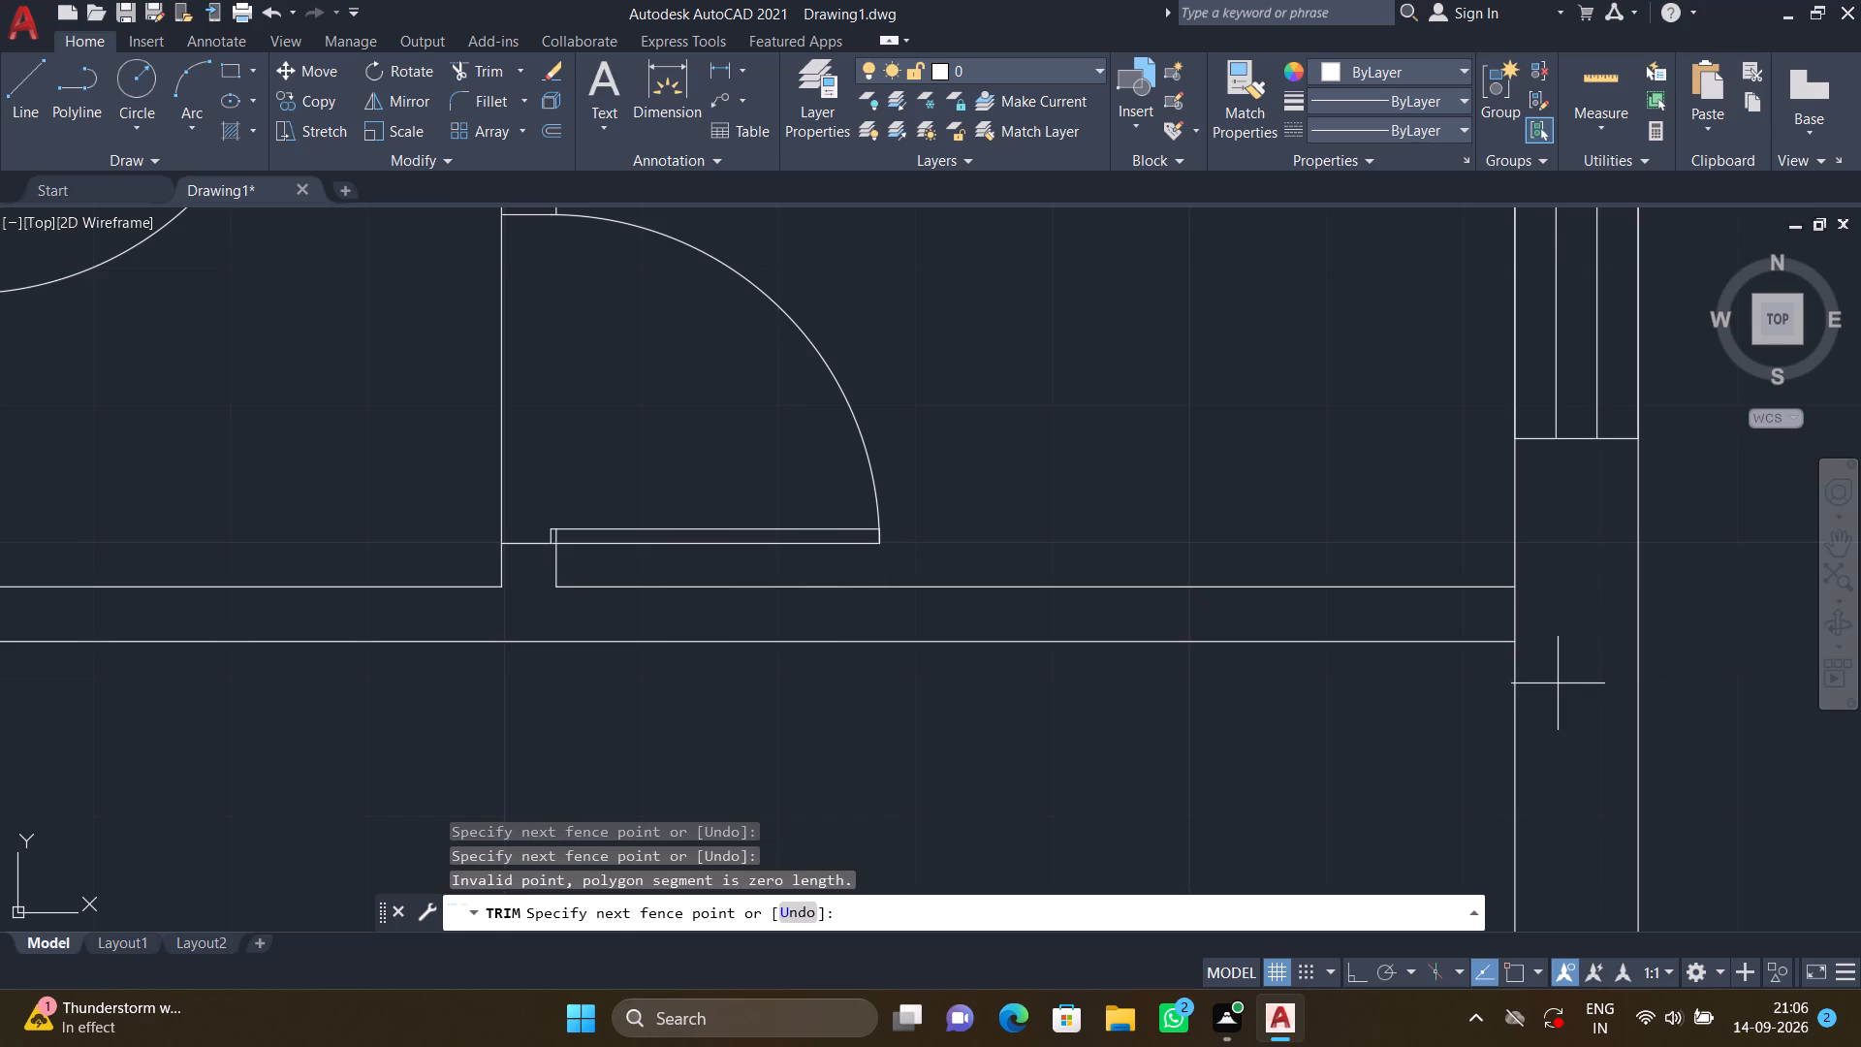
key(Escape)
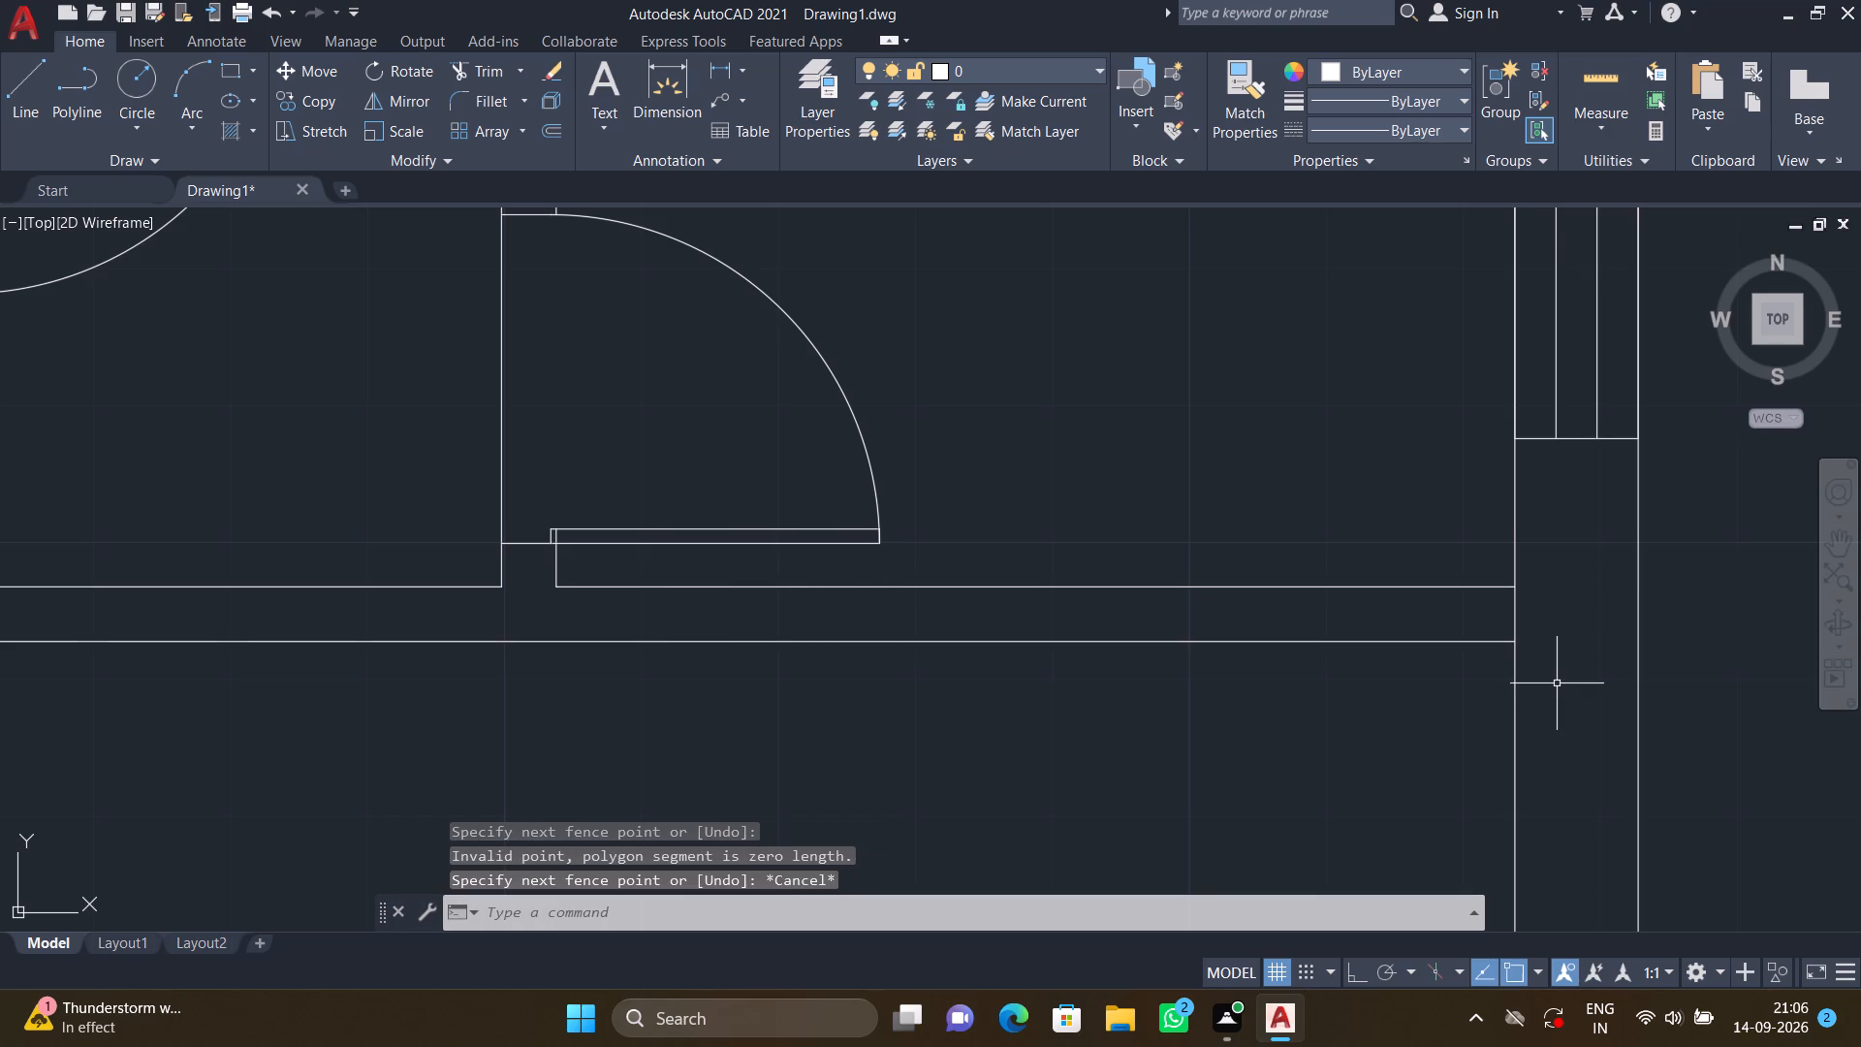
Look over the whole floor plan, checking the wall junctions and door openings around the west and southeast rooms.
scroll(1527, 691, down, 1)
scroll(1234, 756, down, 1)
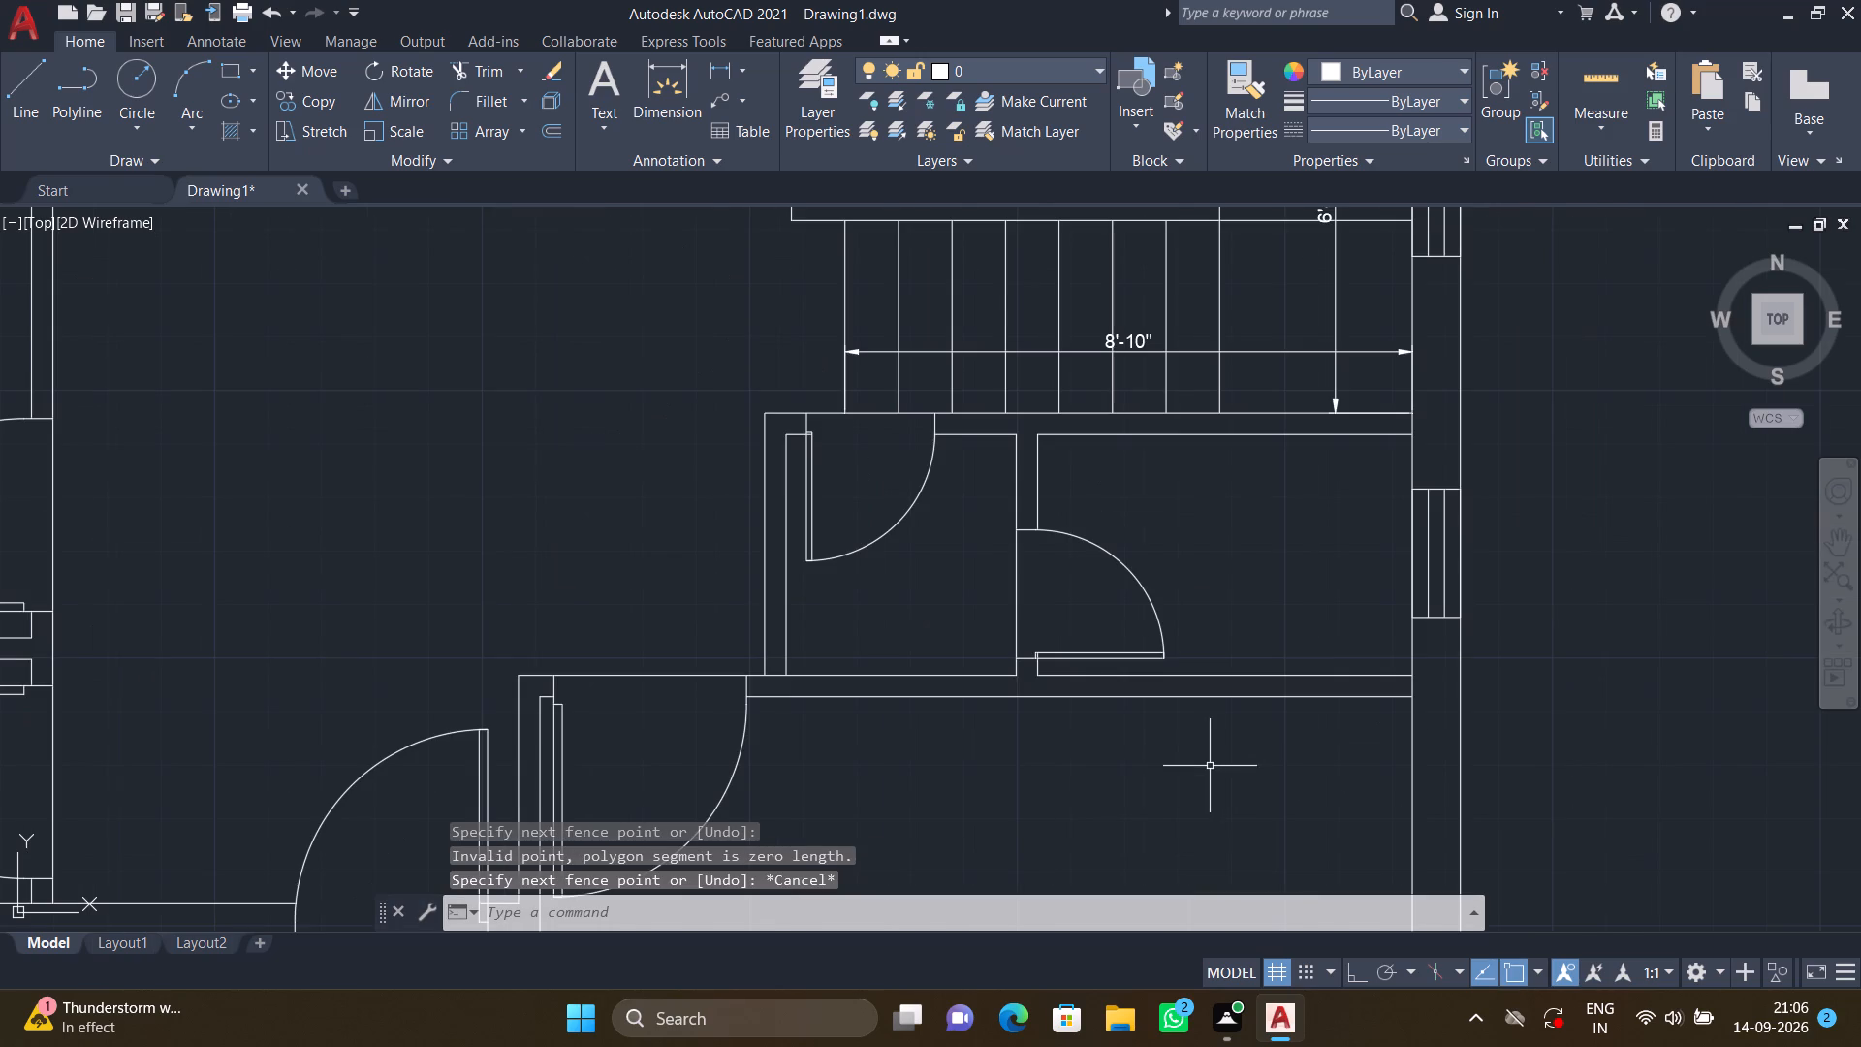
scroll(1185, 791, down, 2)
middle_drag(1177, 791, 1128, 577)
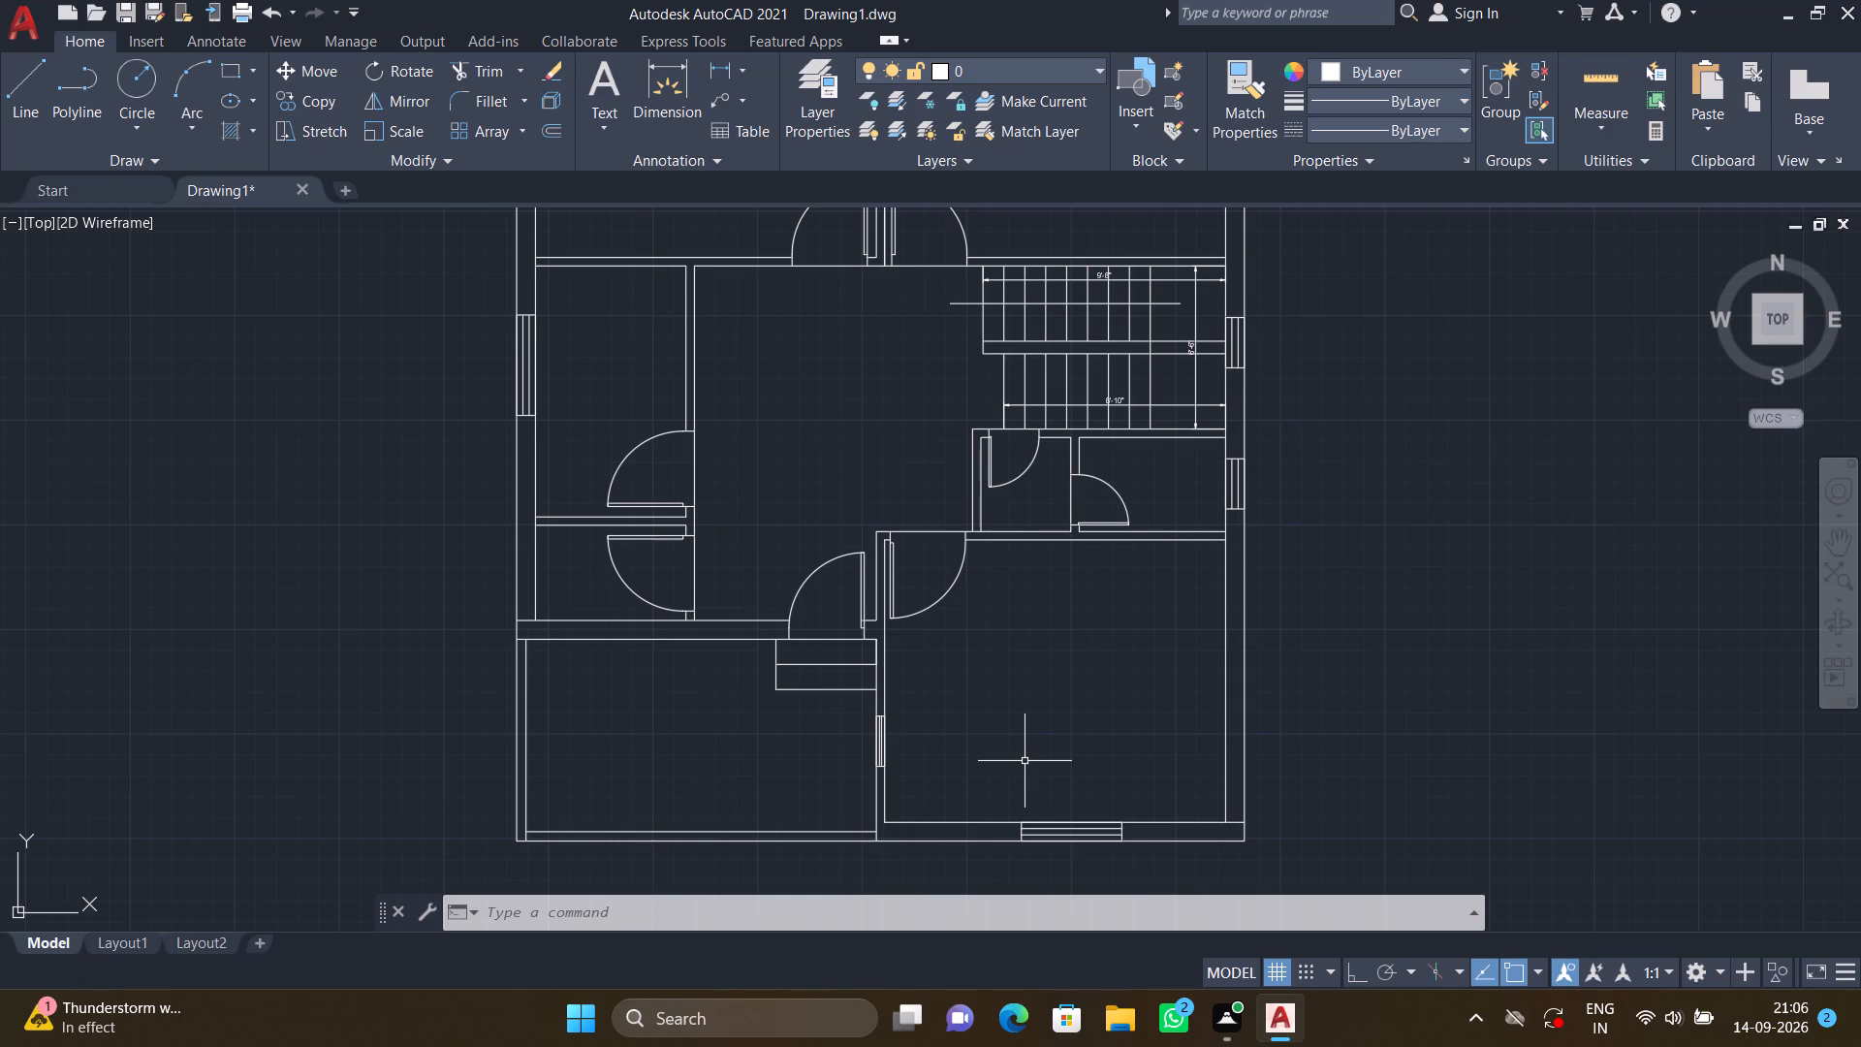
scroll(1019, 761, down, 2)
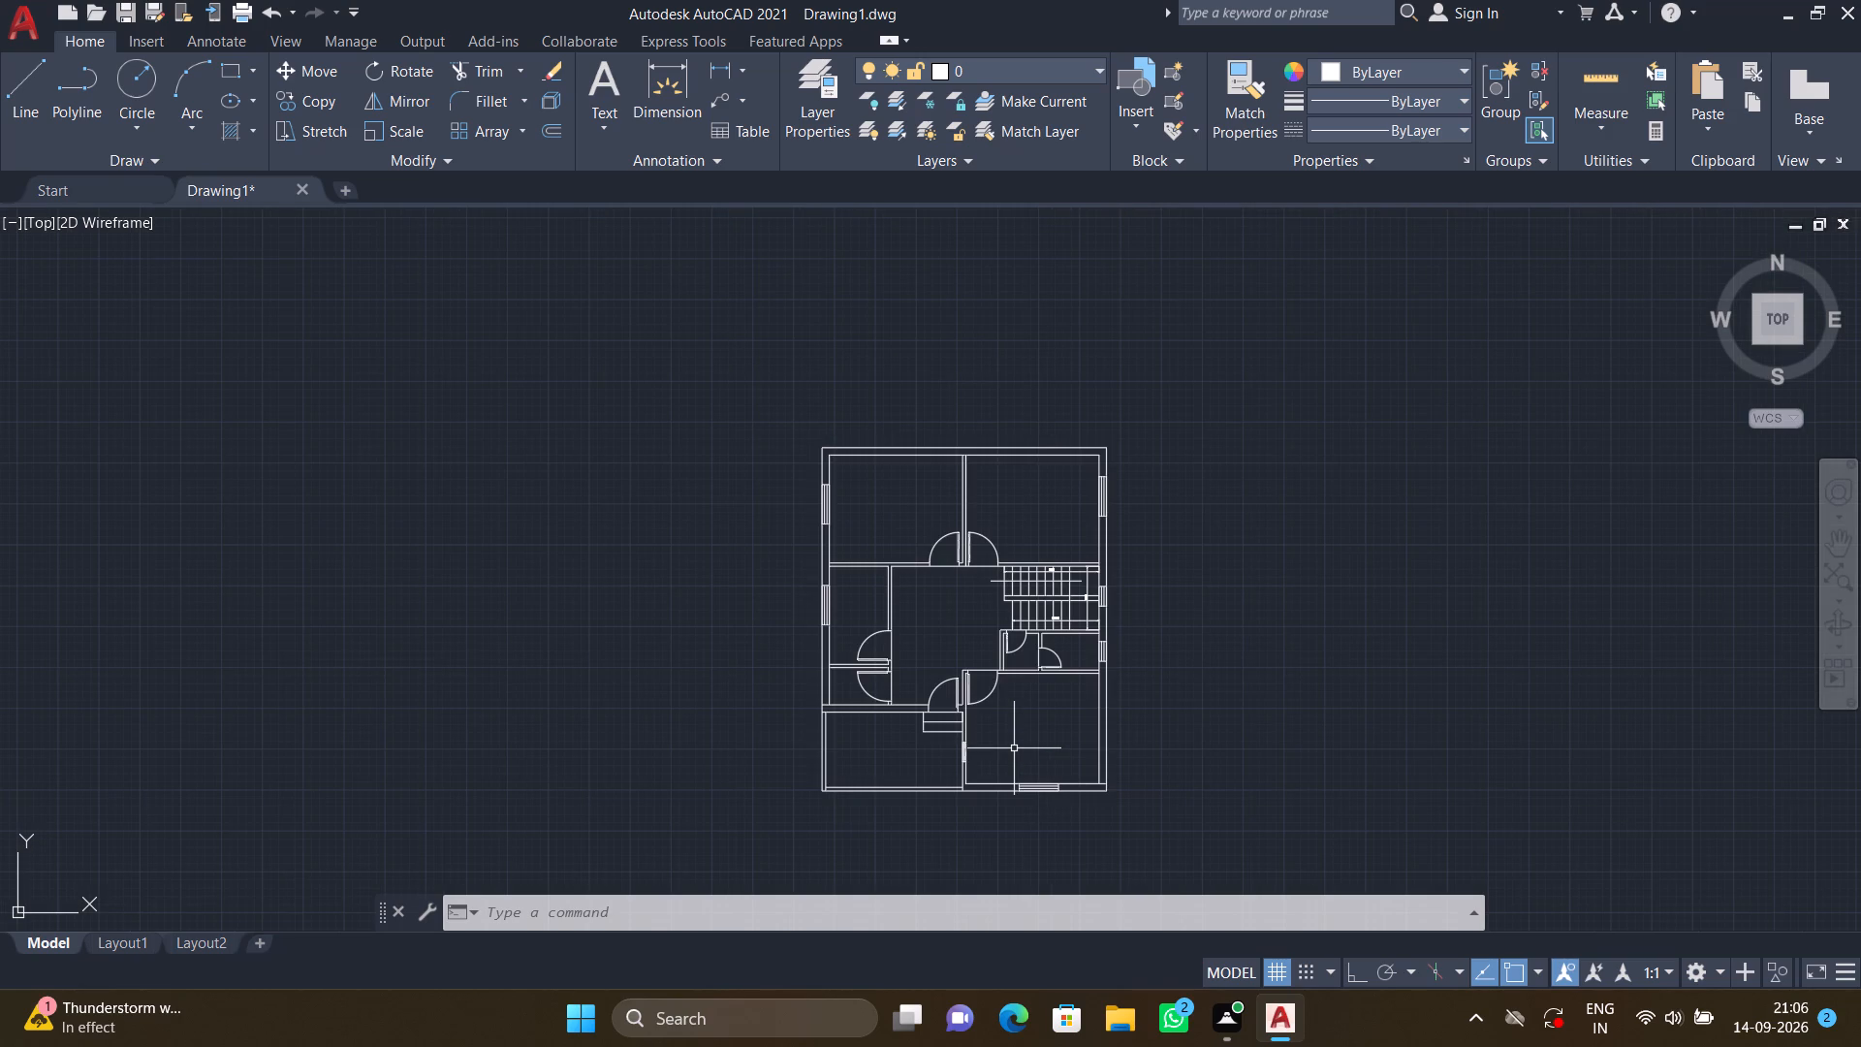
middle_drag(1016, 731, 1016, 718)
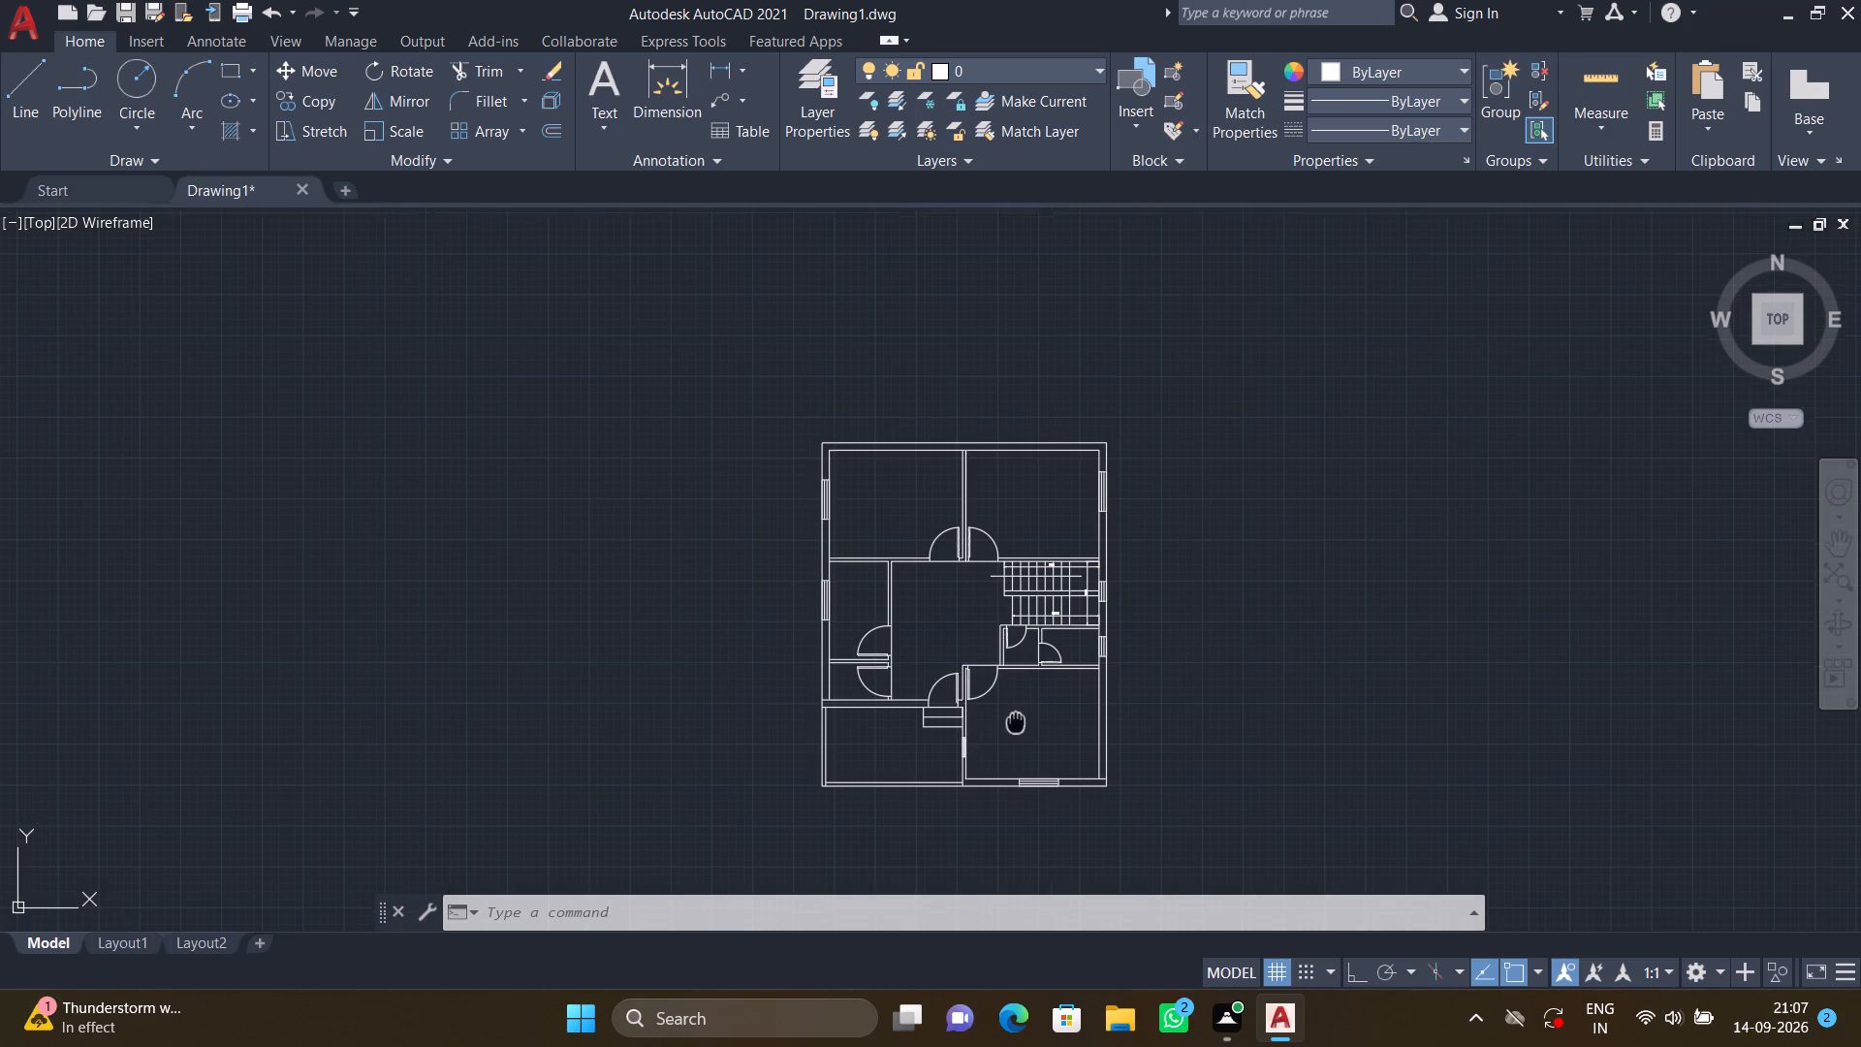
middle_drag(1016, 718, 1018, 675)
scroll(985, 739, up, 2)
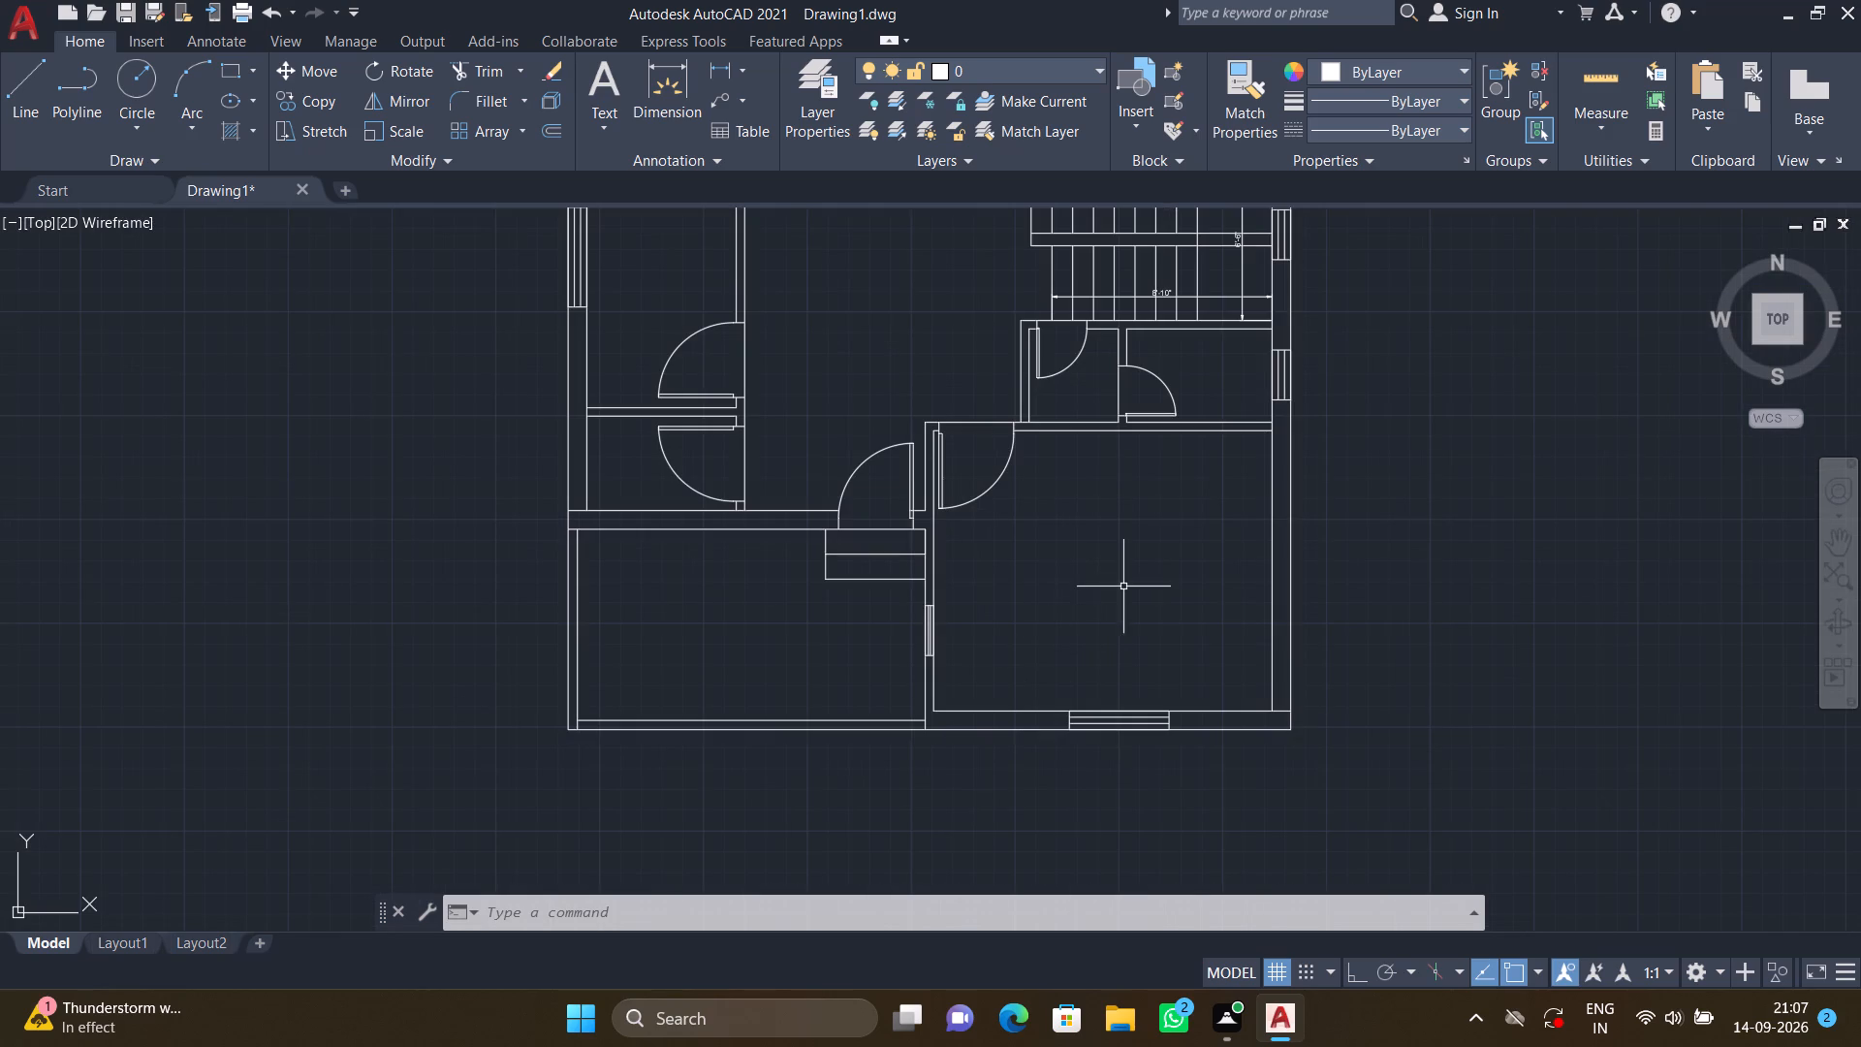
scroll(1113, 594, down, 2)
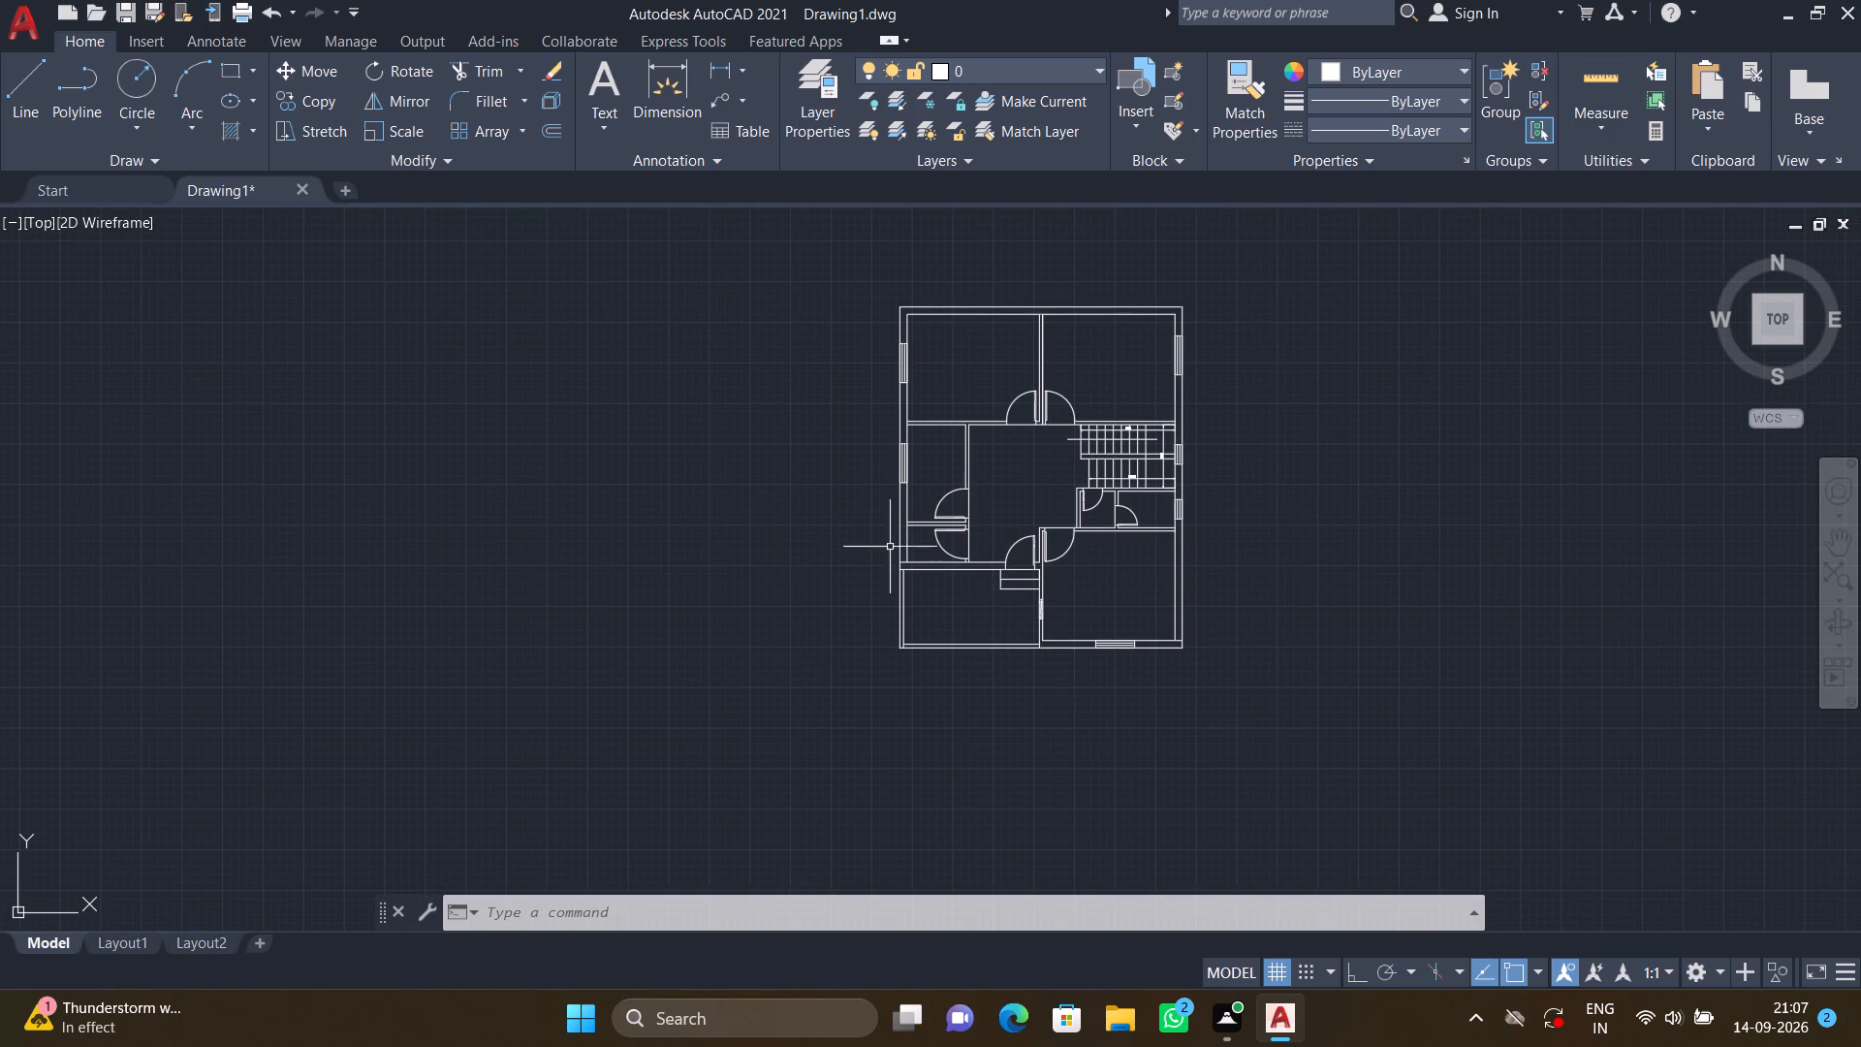
scroll(926, 550, up, 3)
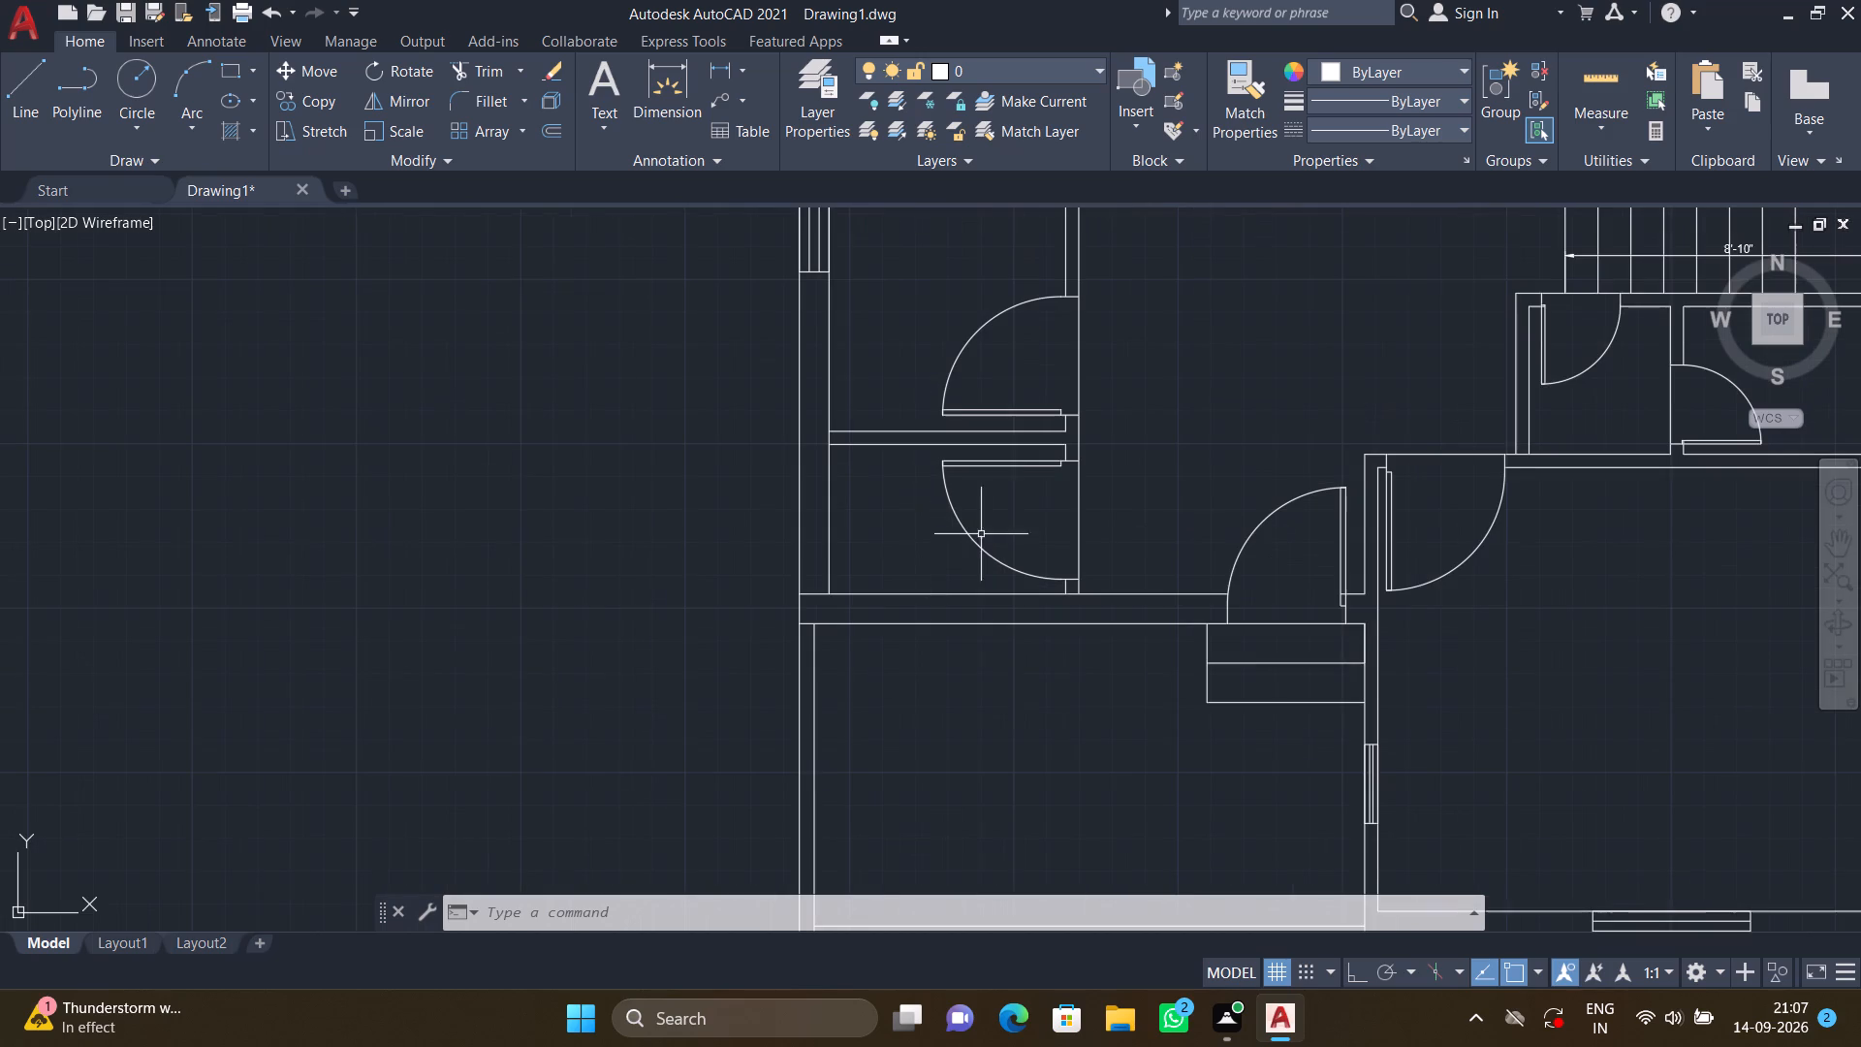
scroll(1054, 440, up, 2)
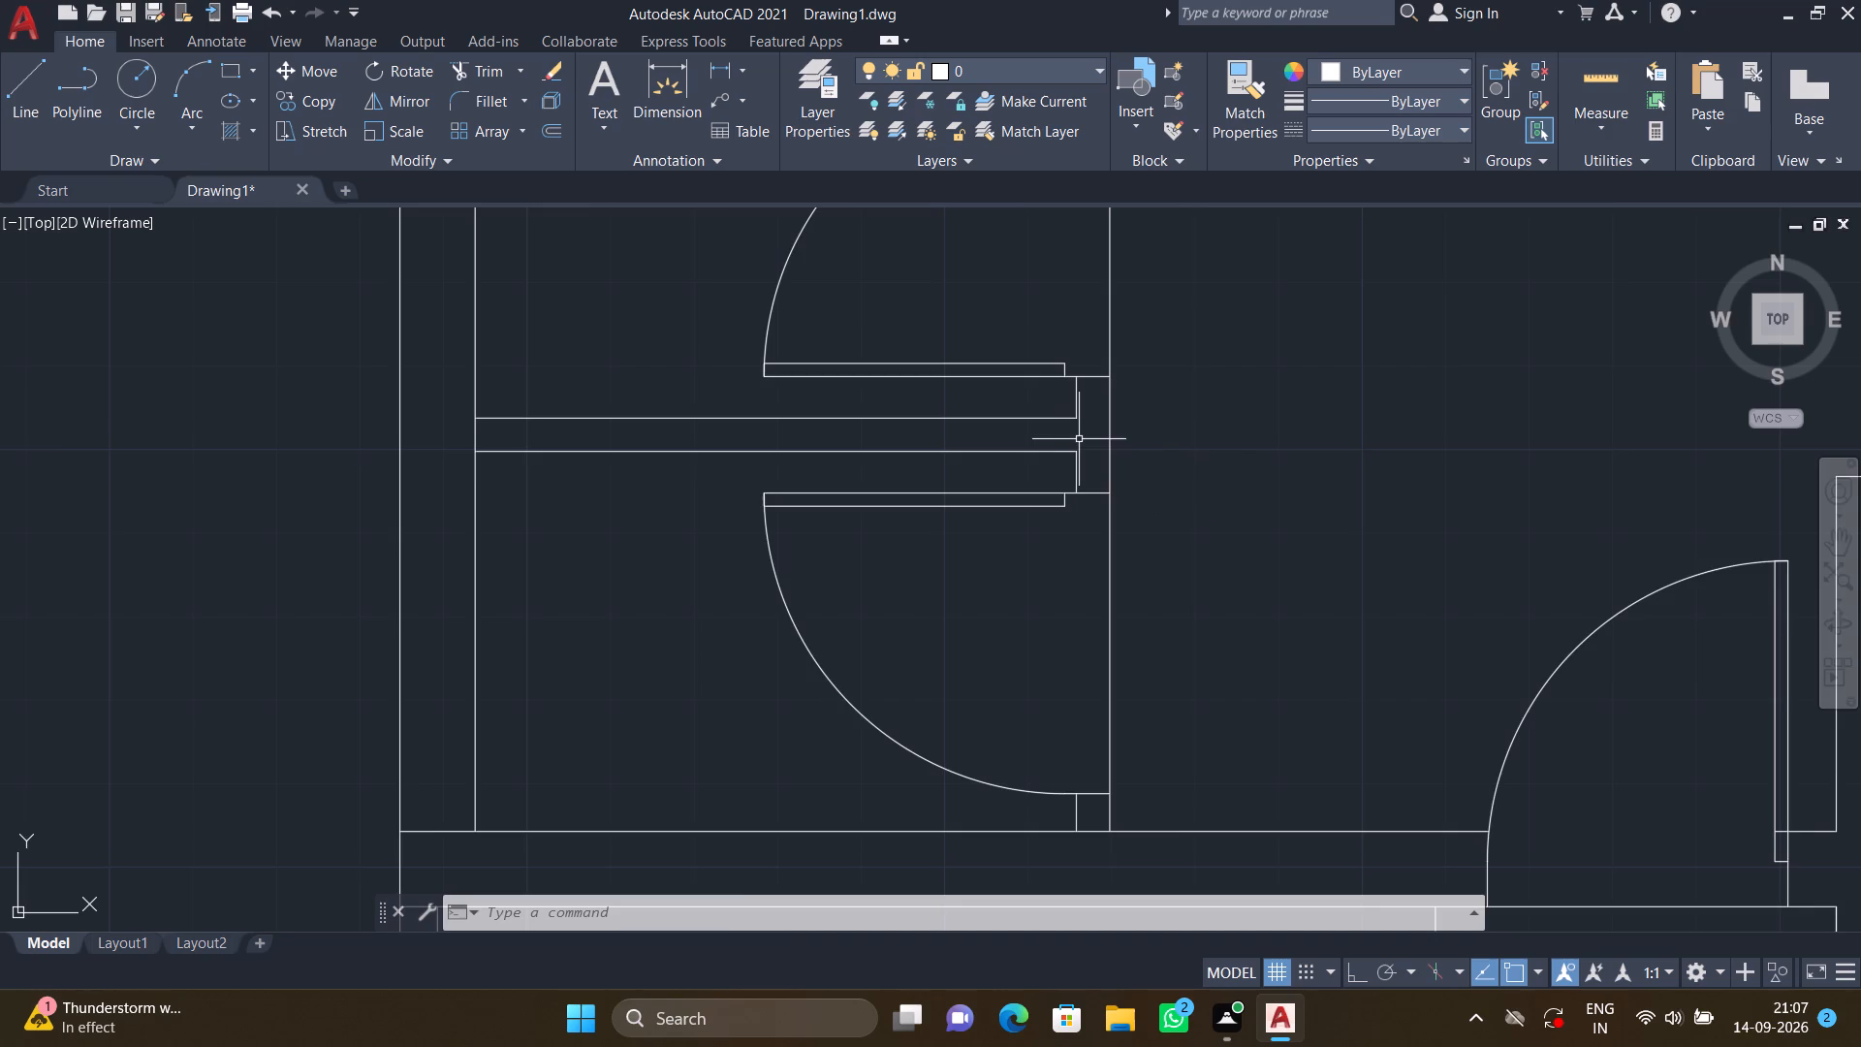
scroll(1080, 437, up, 2)
scroll(1080, 437, down, 2)
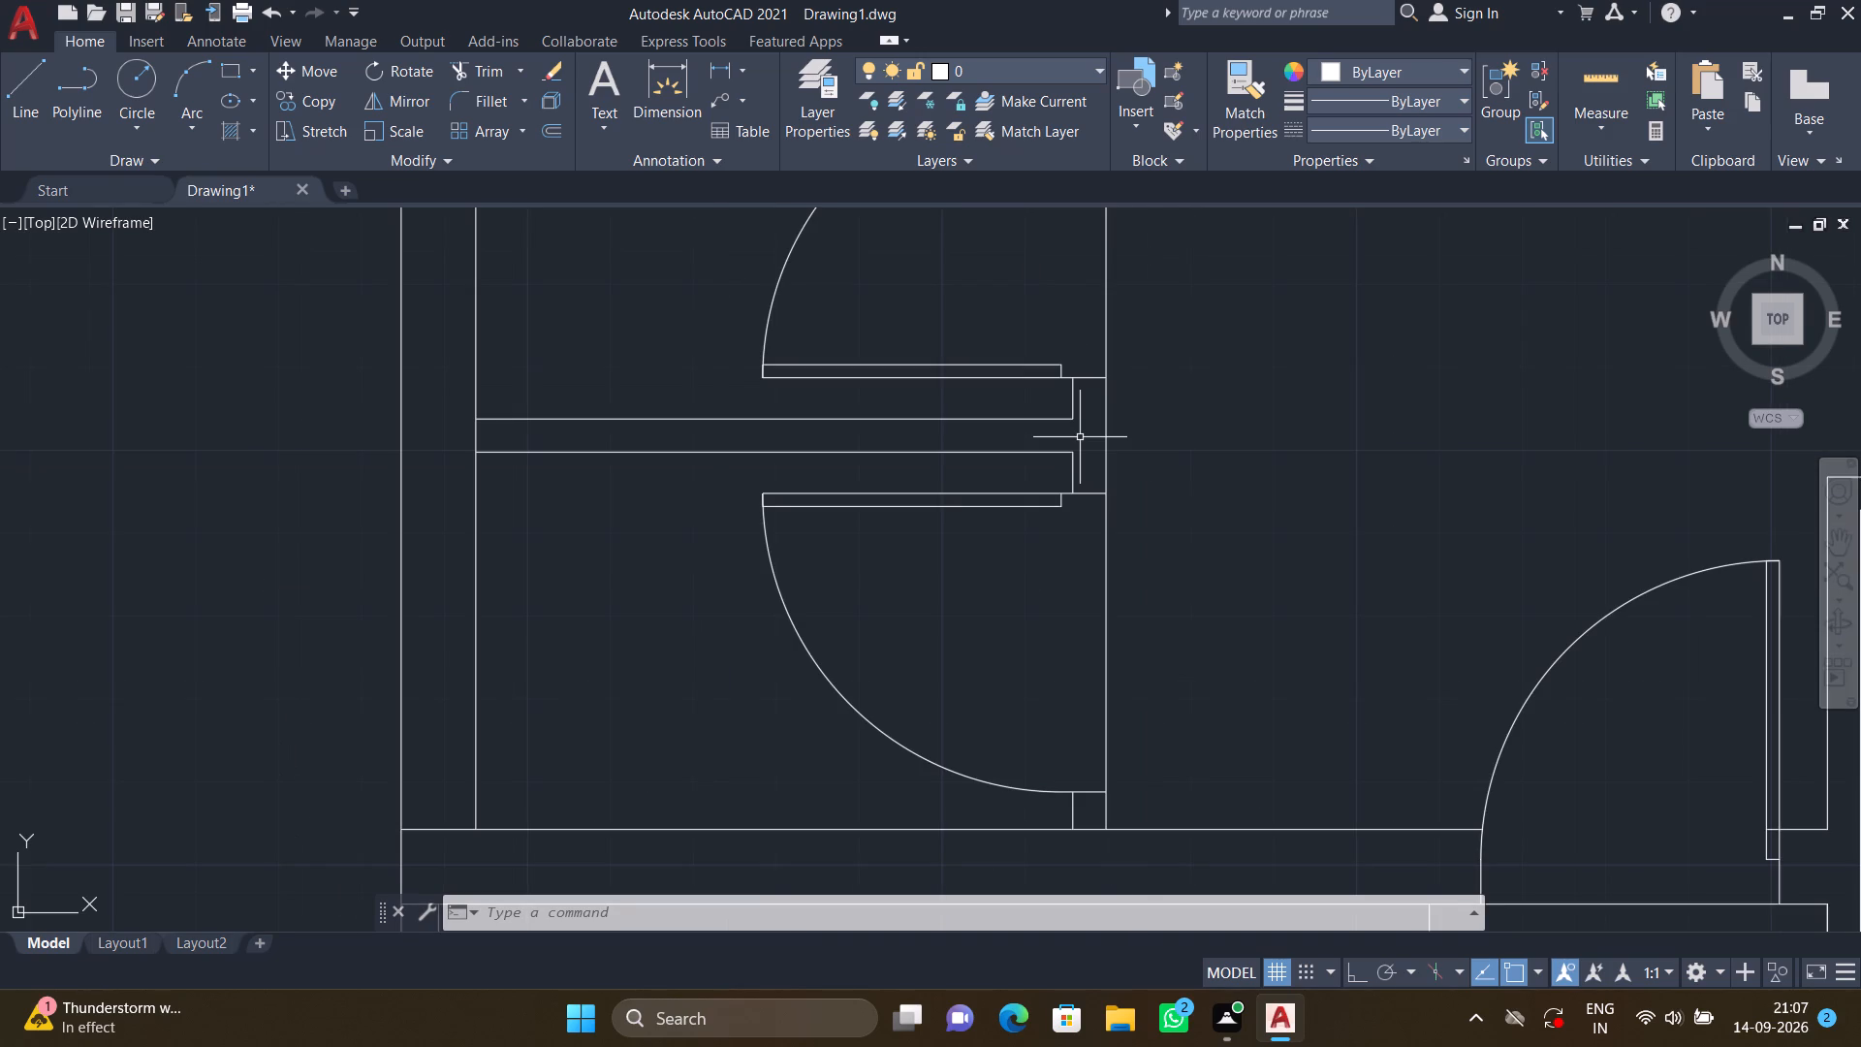
scroll(1080, 437, down, 1)
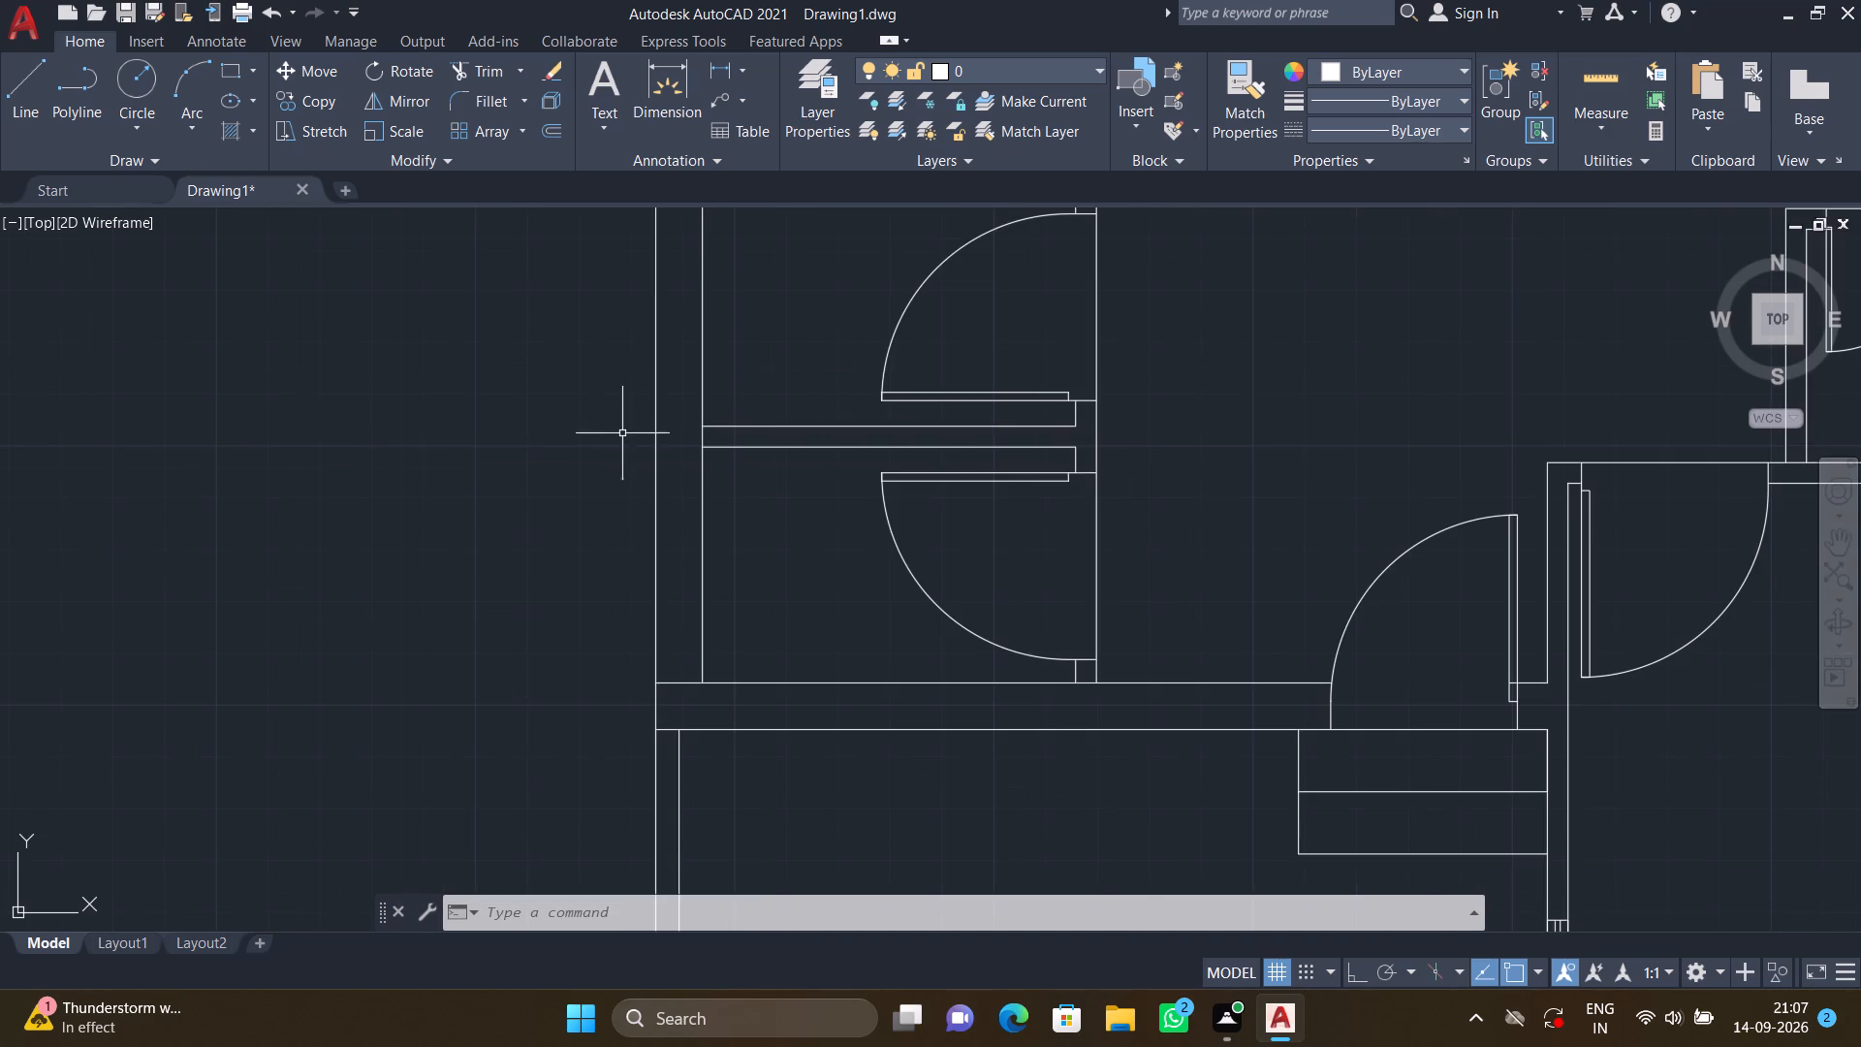
scroll(656, 437, down, 2)
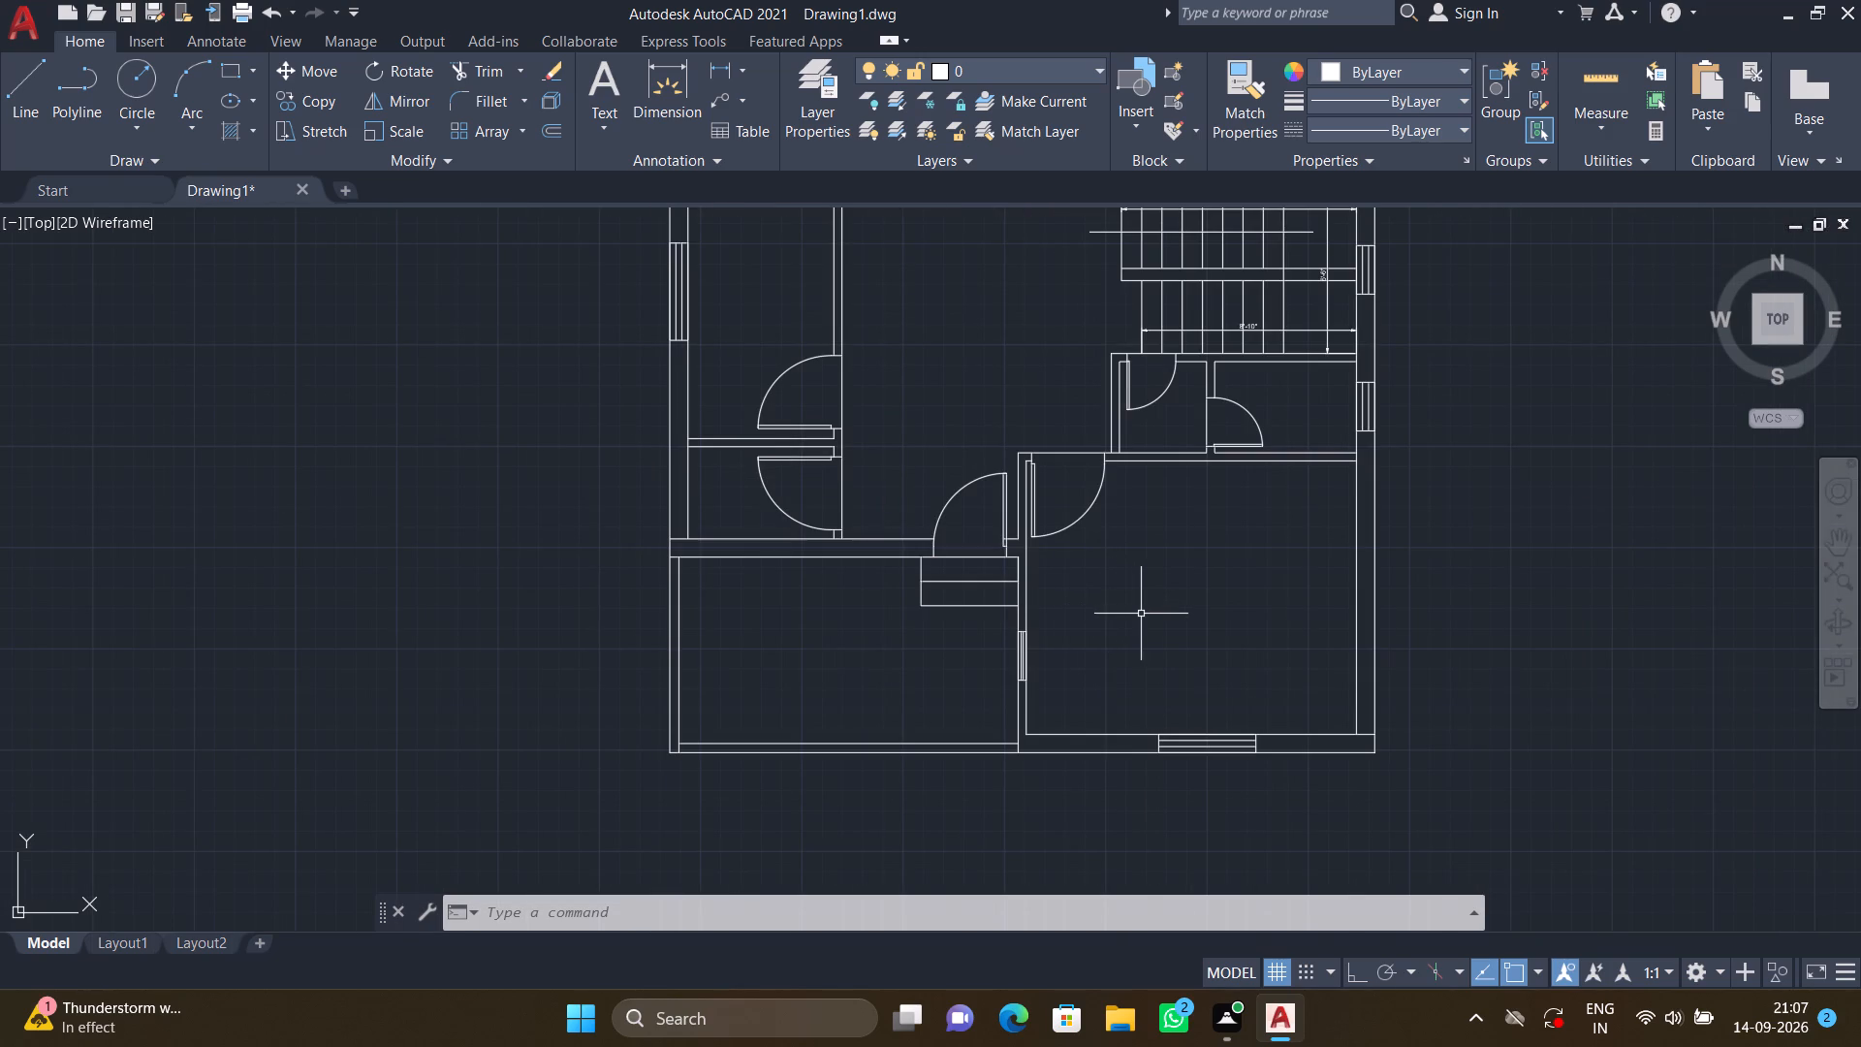
scroll(1144, 619, down, 1)
middle_drag(1141, 617, 1133, 812)
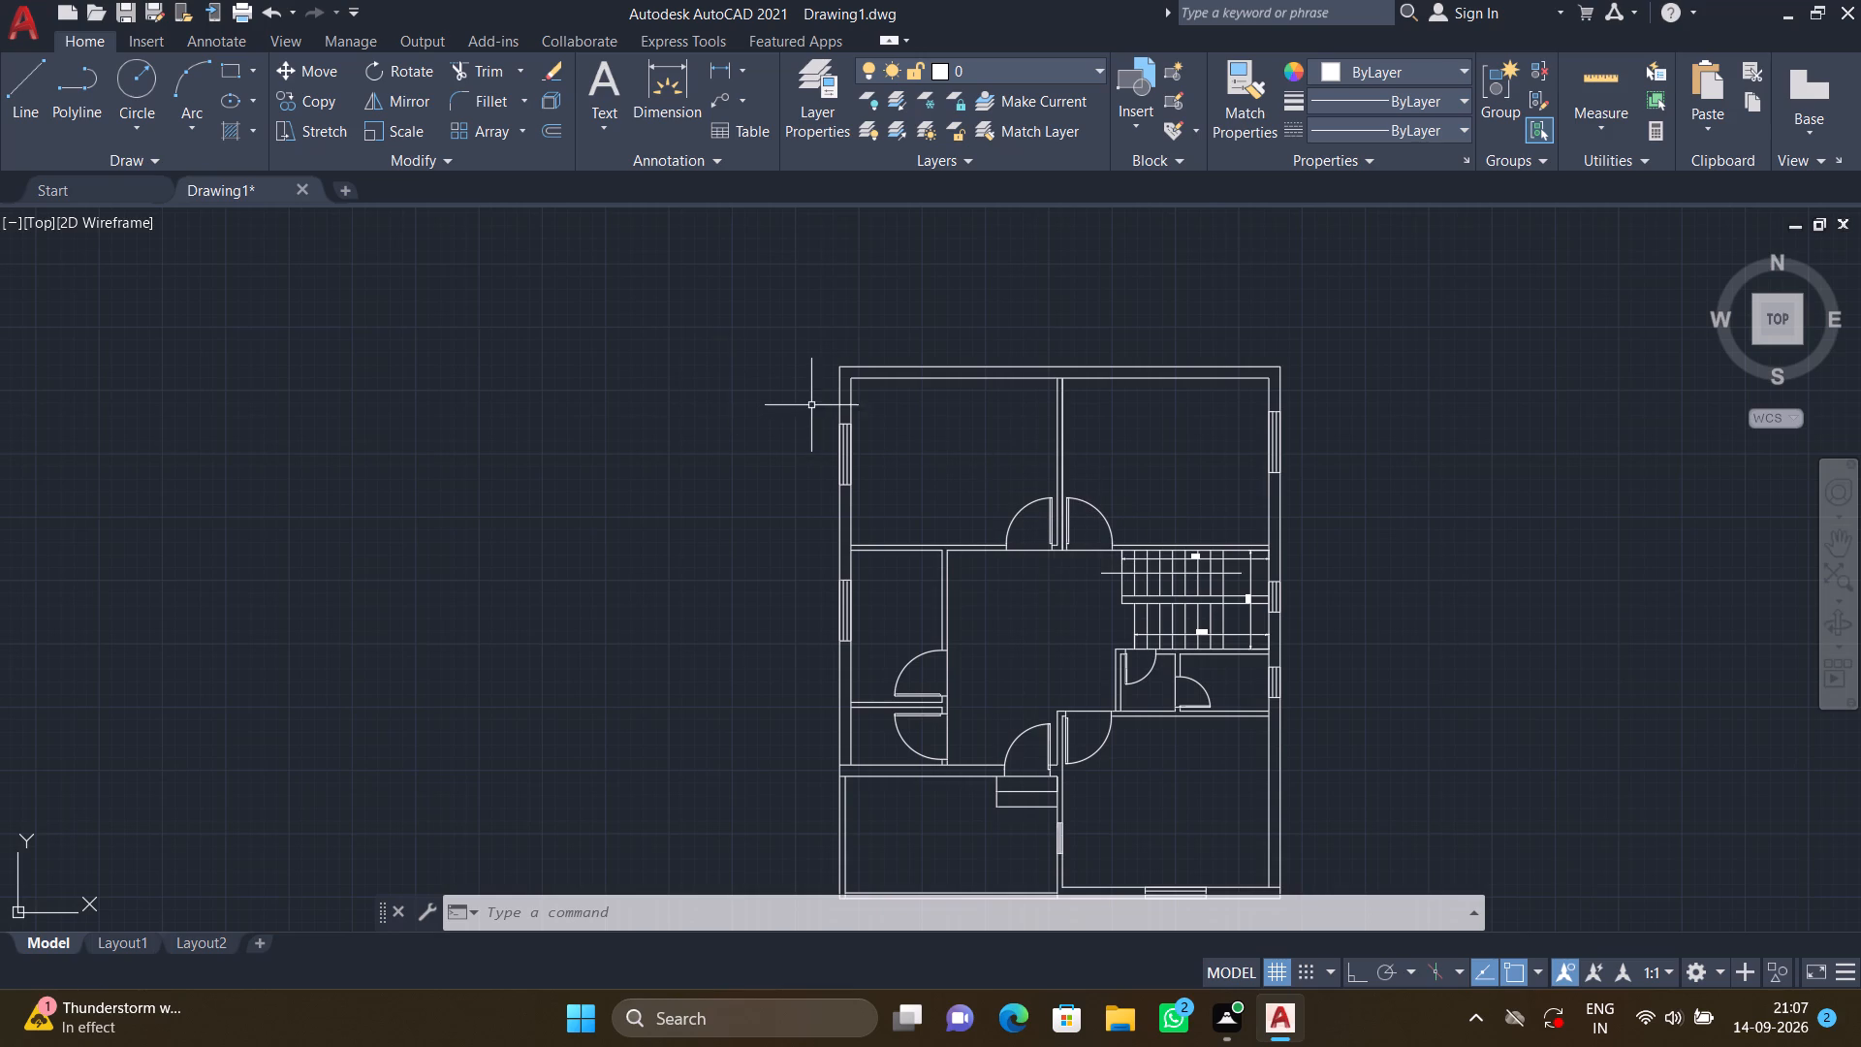
scroll(815, 531, down, 1)
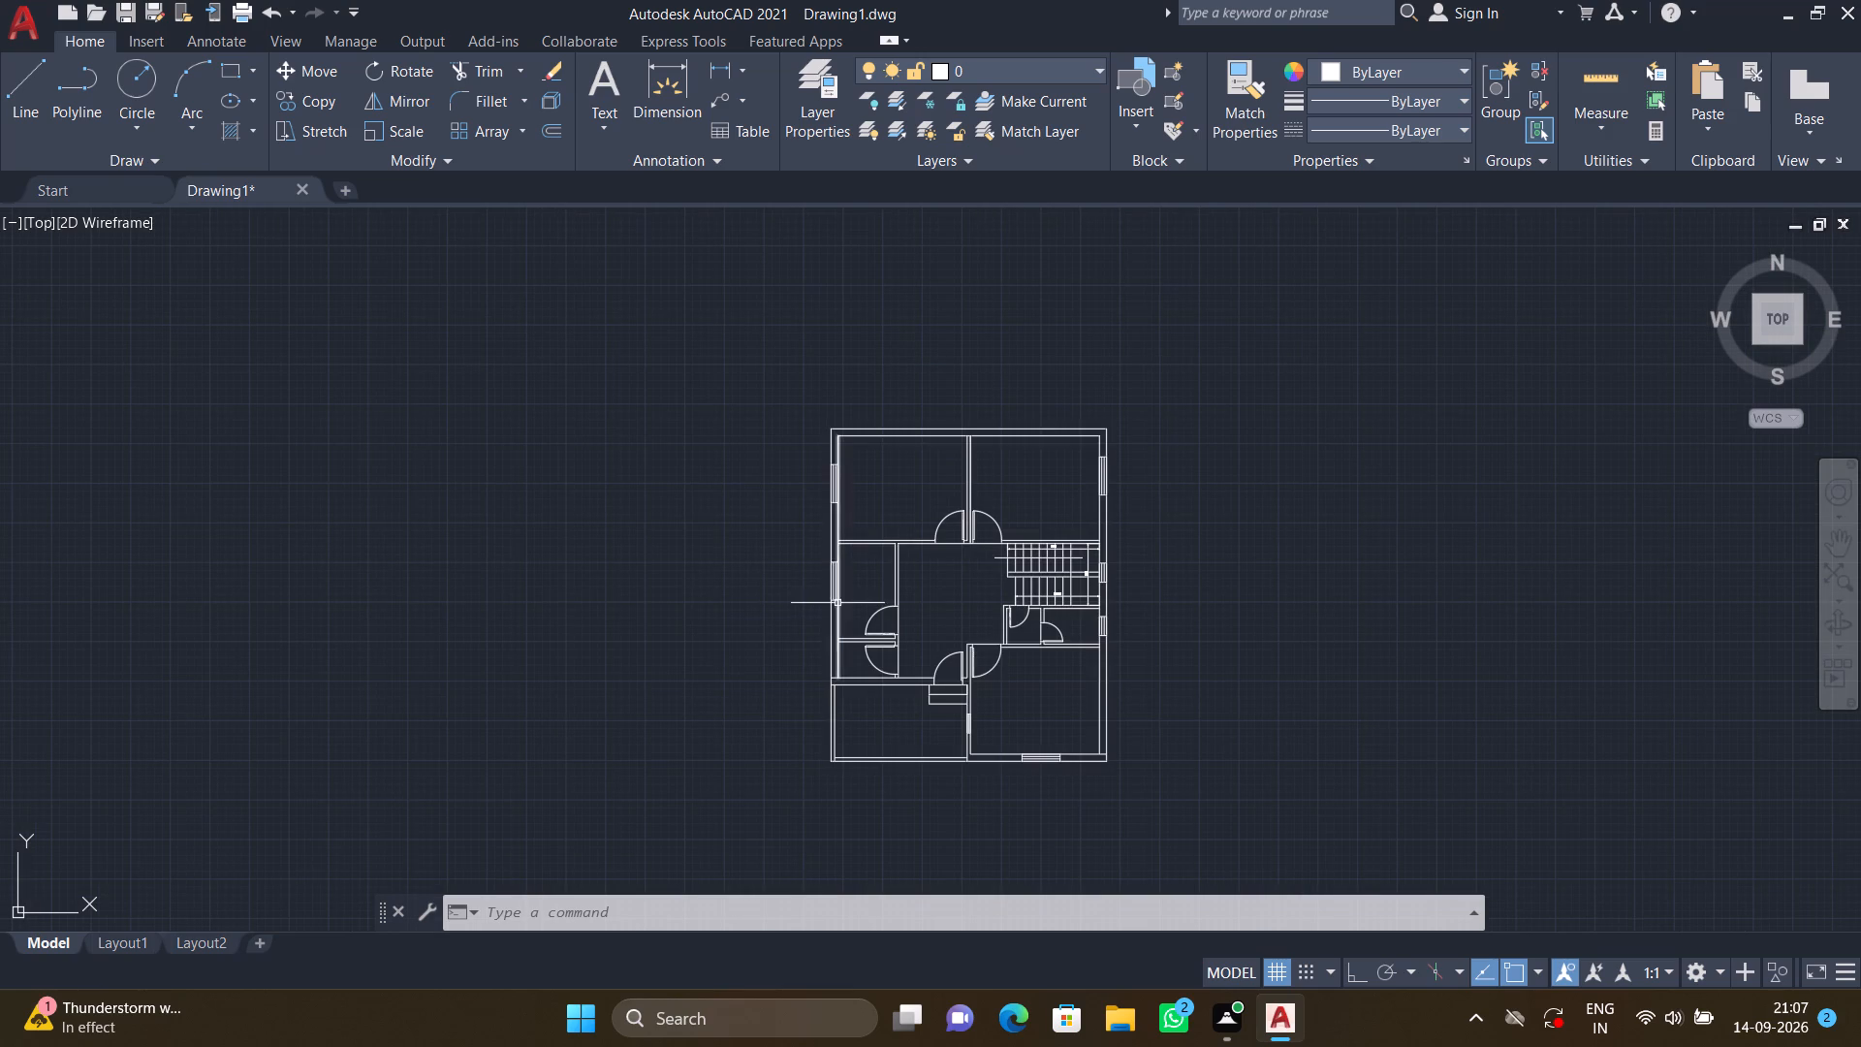
With ortho on, draw a line about 7.5 ft north from the middle west room's south wall, continuing east to its east wall.
scroll(863, 596, up, 3)
key(l)
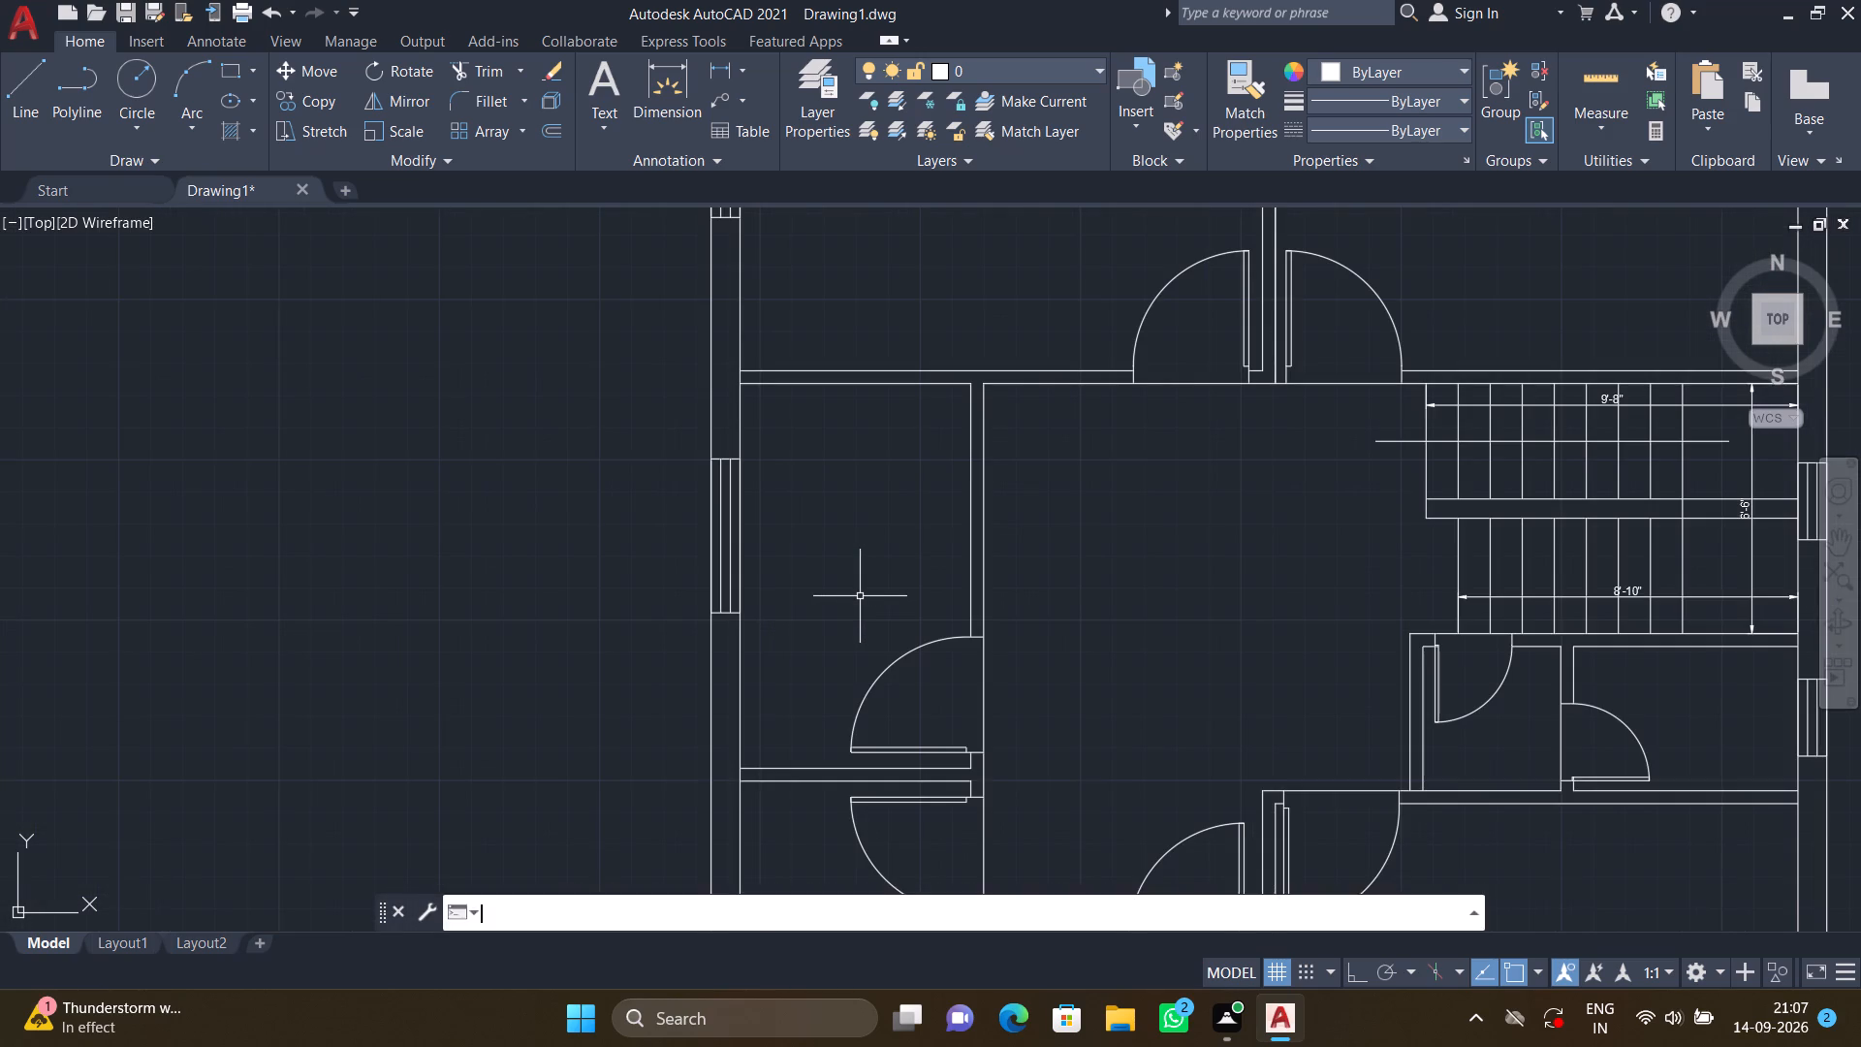
key(Return)
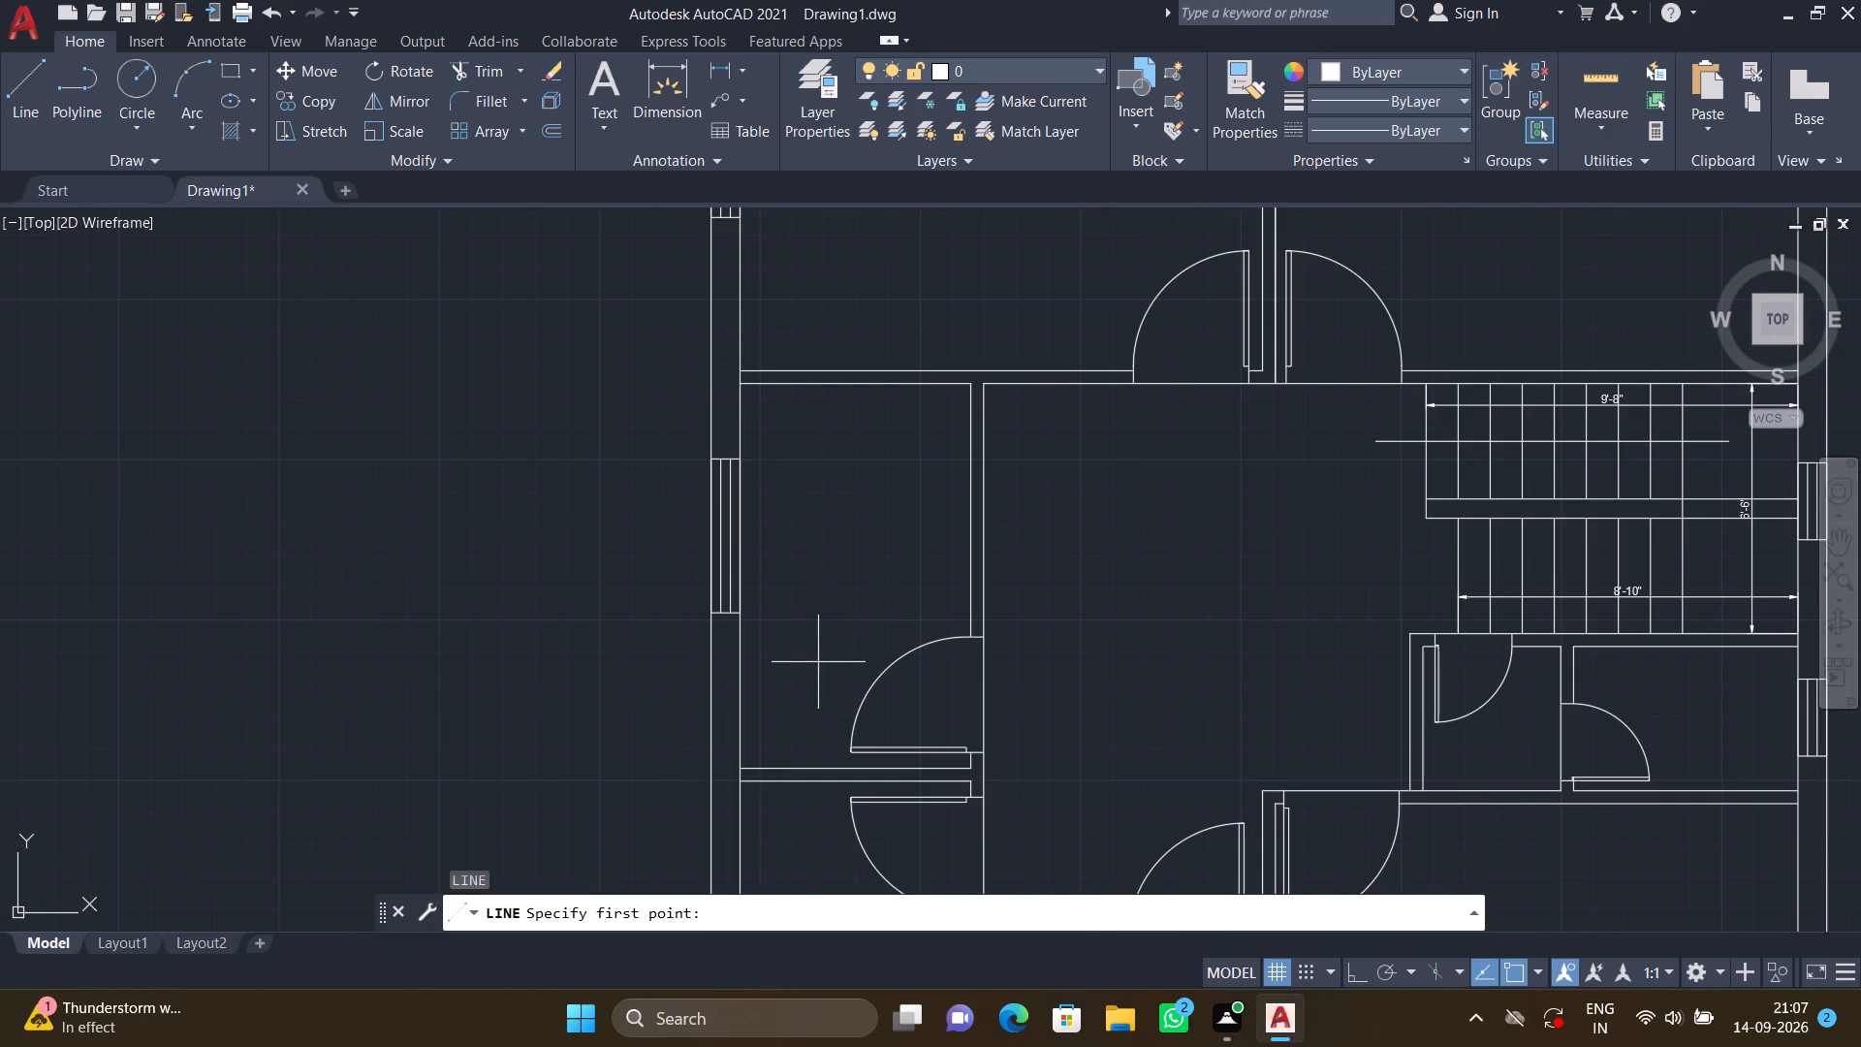
middle_drag(819, 658, 895, 459)
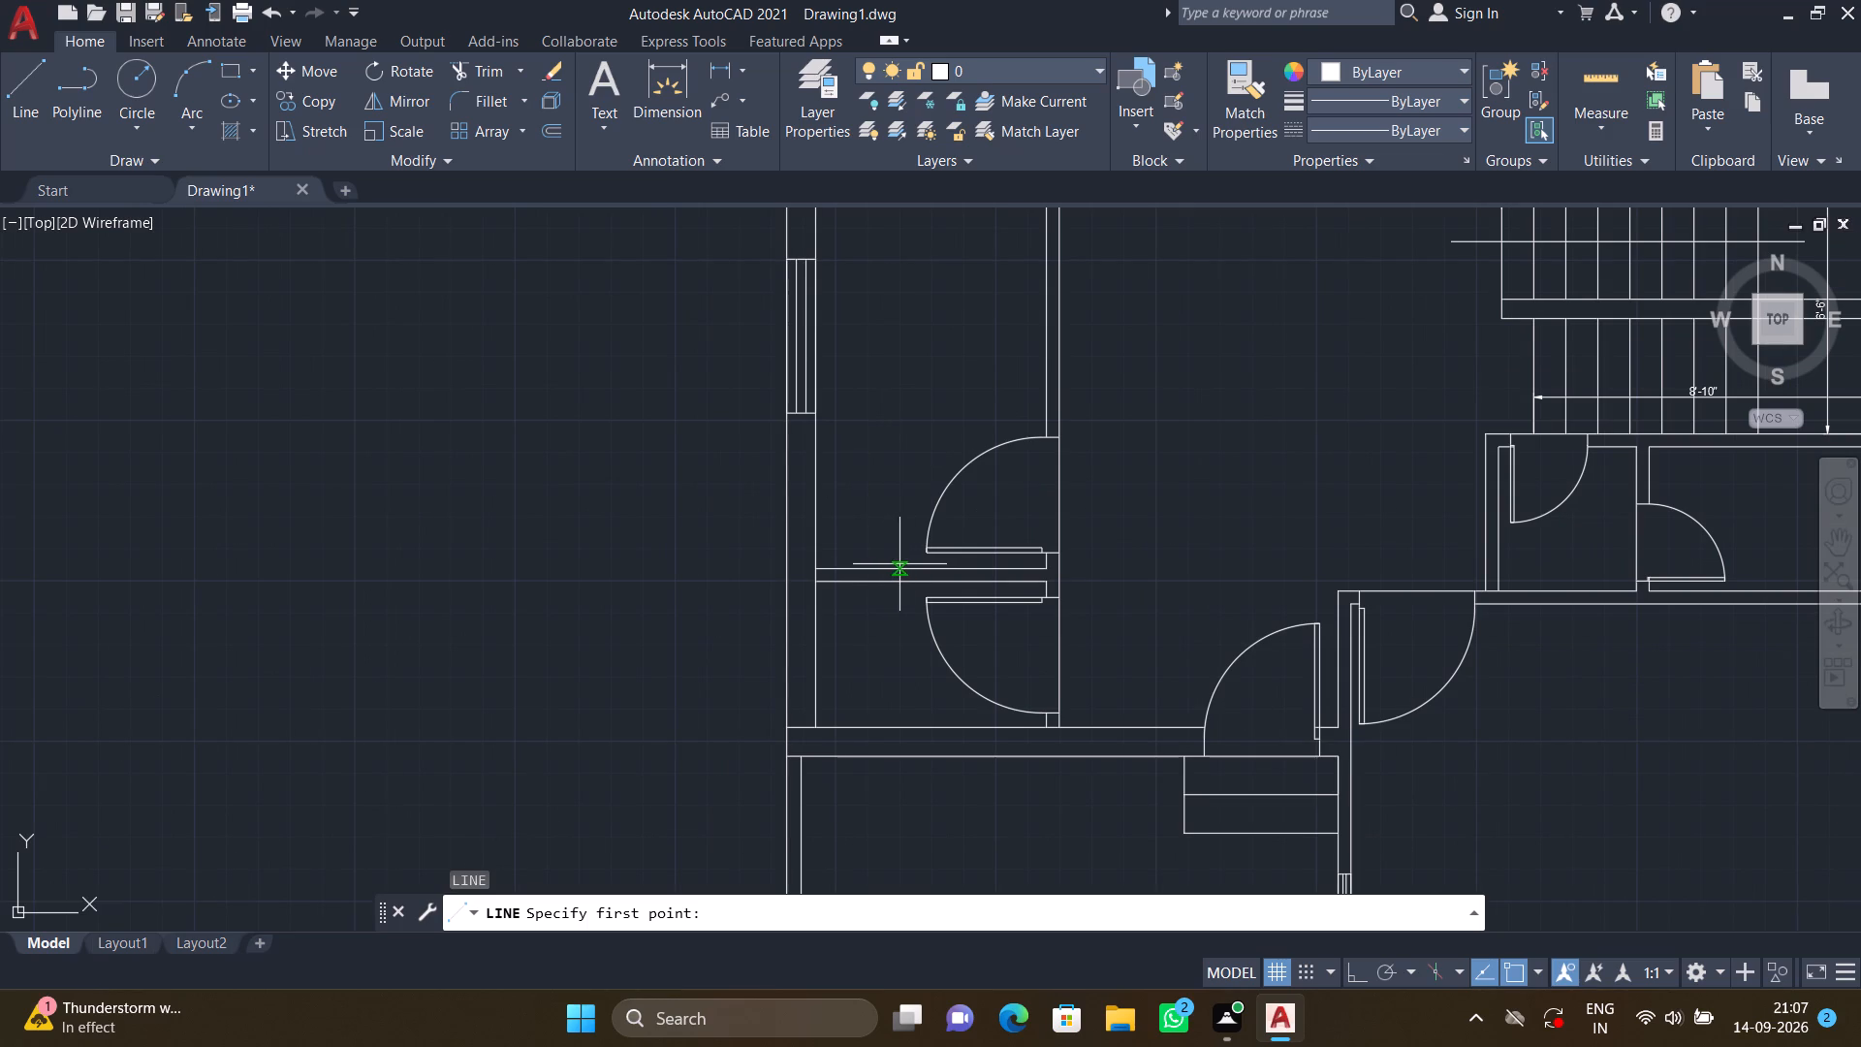
click(904, 569)
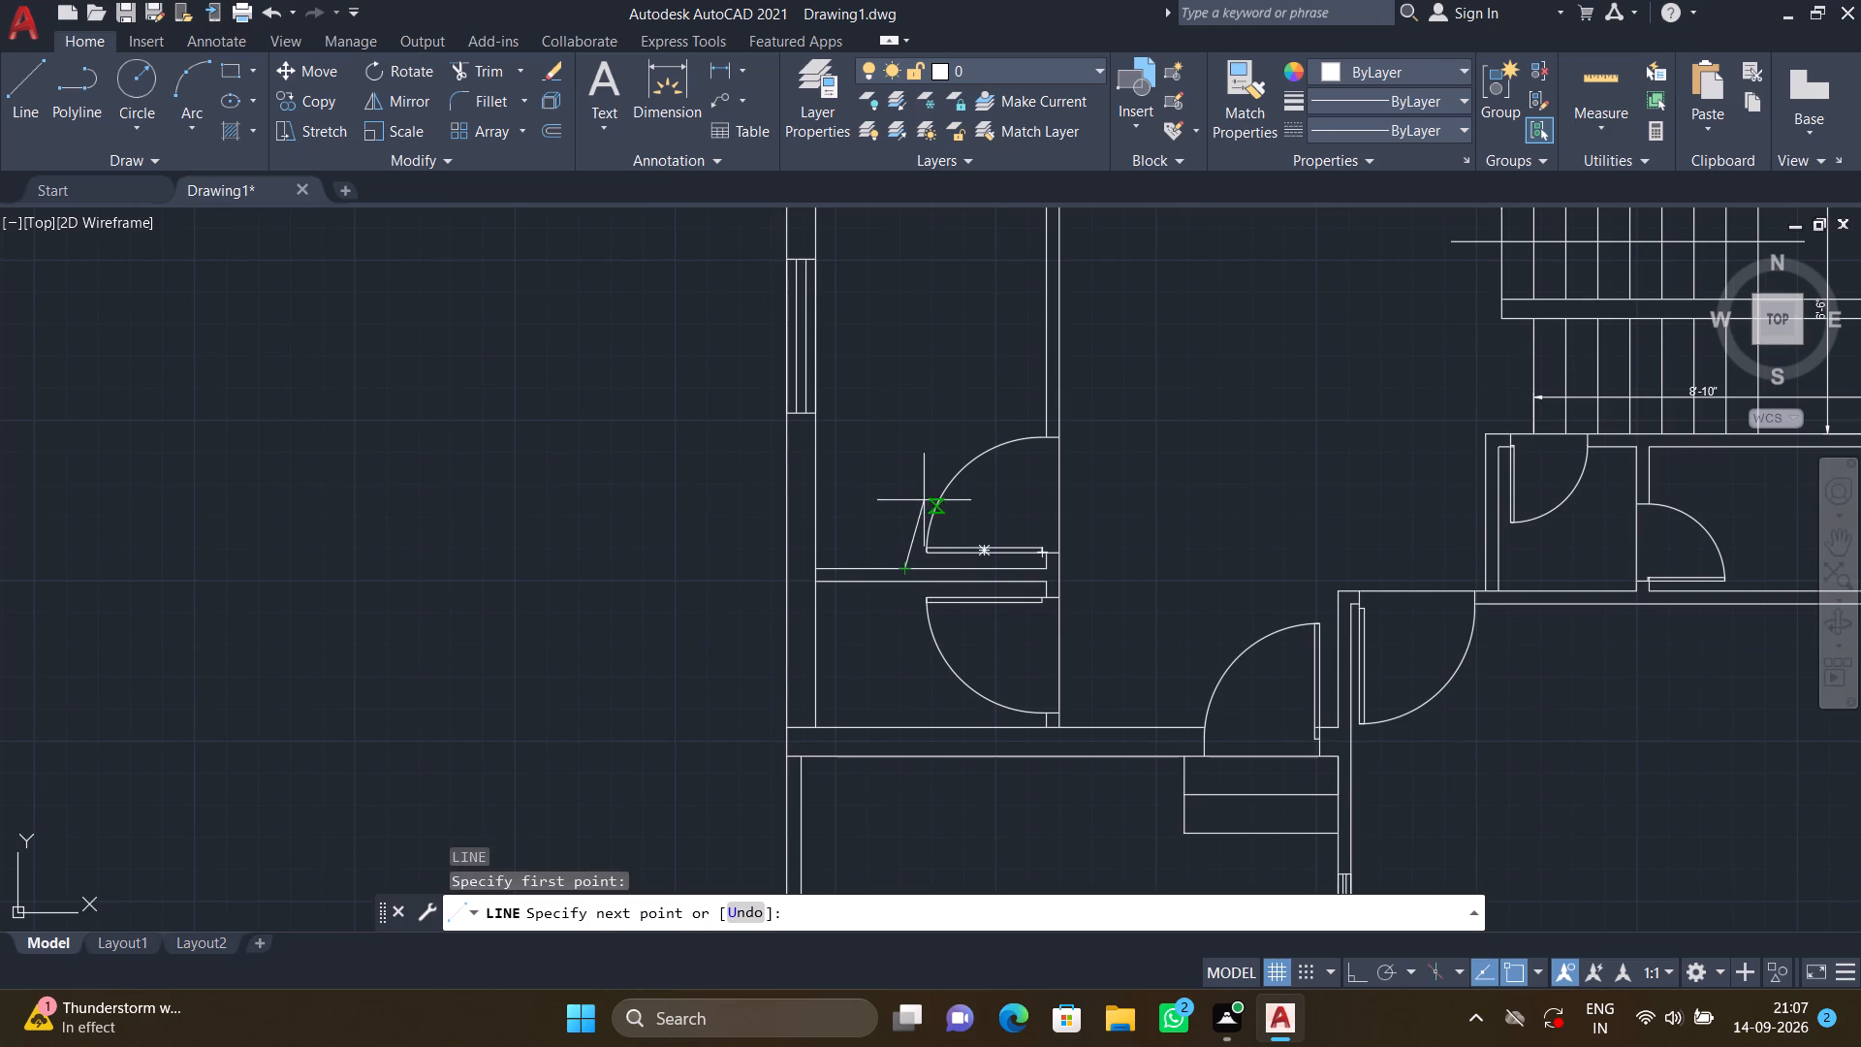
key(F8)
middle_drag(905, 429, 885, 642)
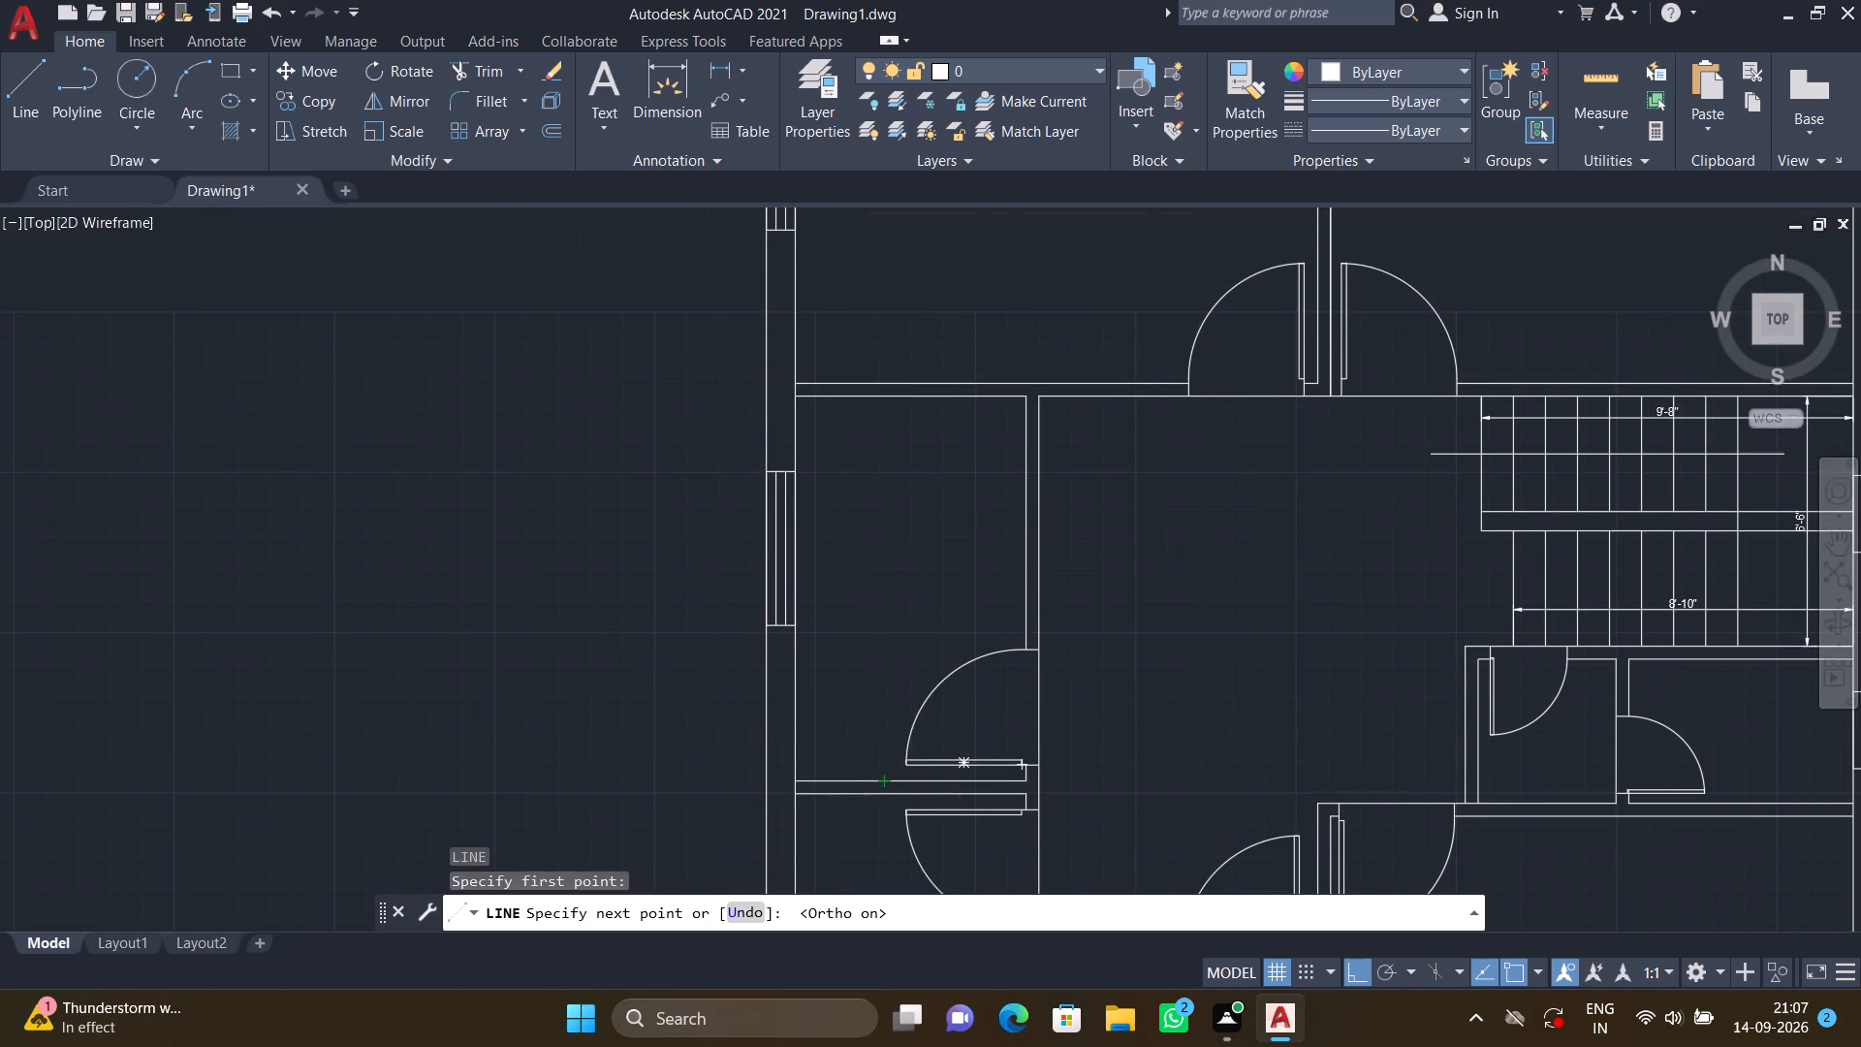
scroll(879, 513, up, 2)
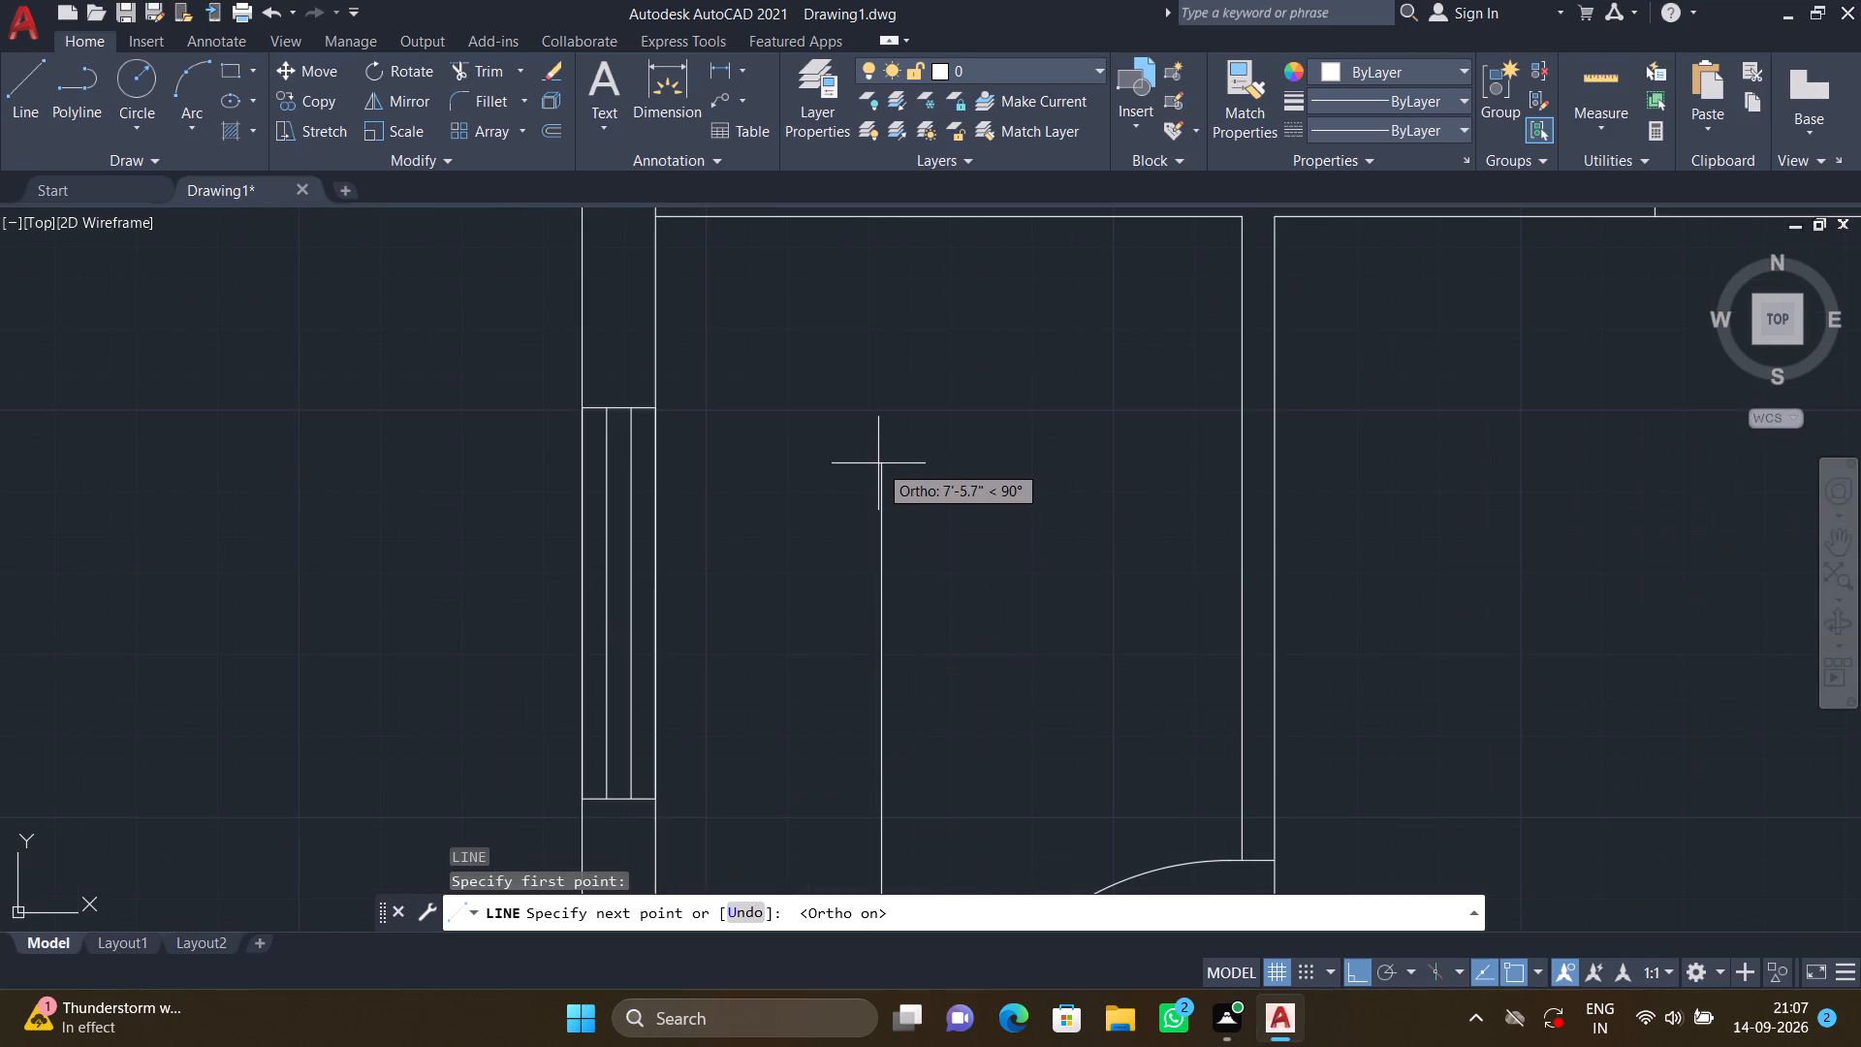
click(882, 446)
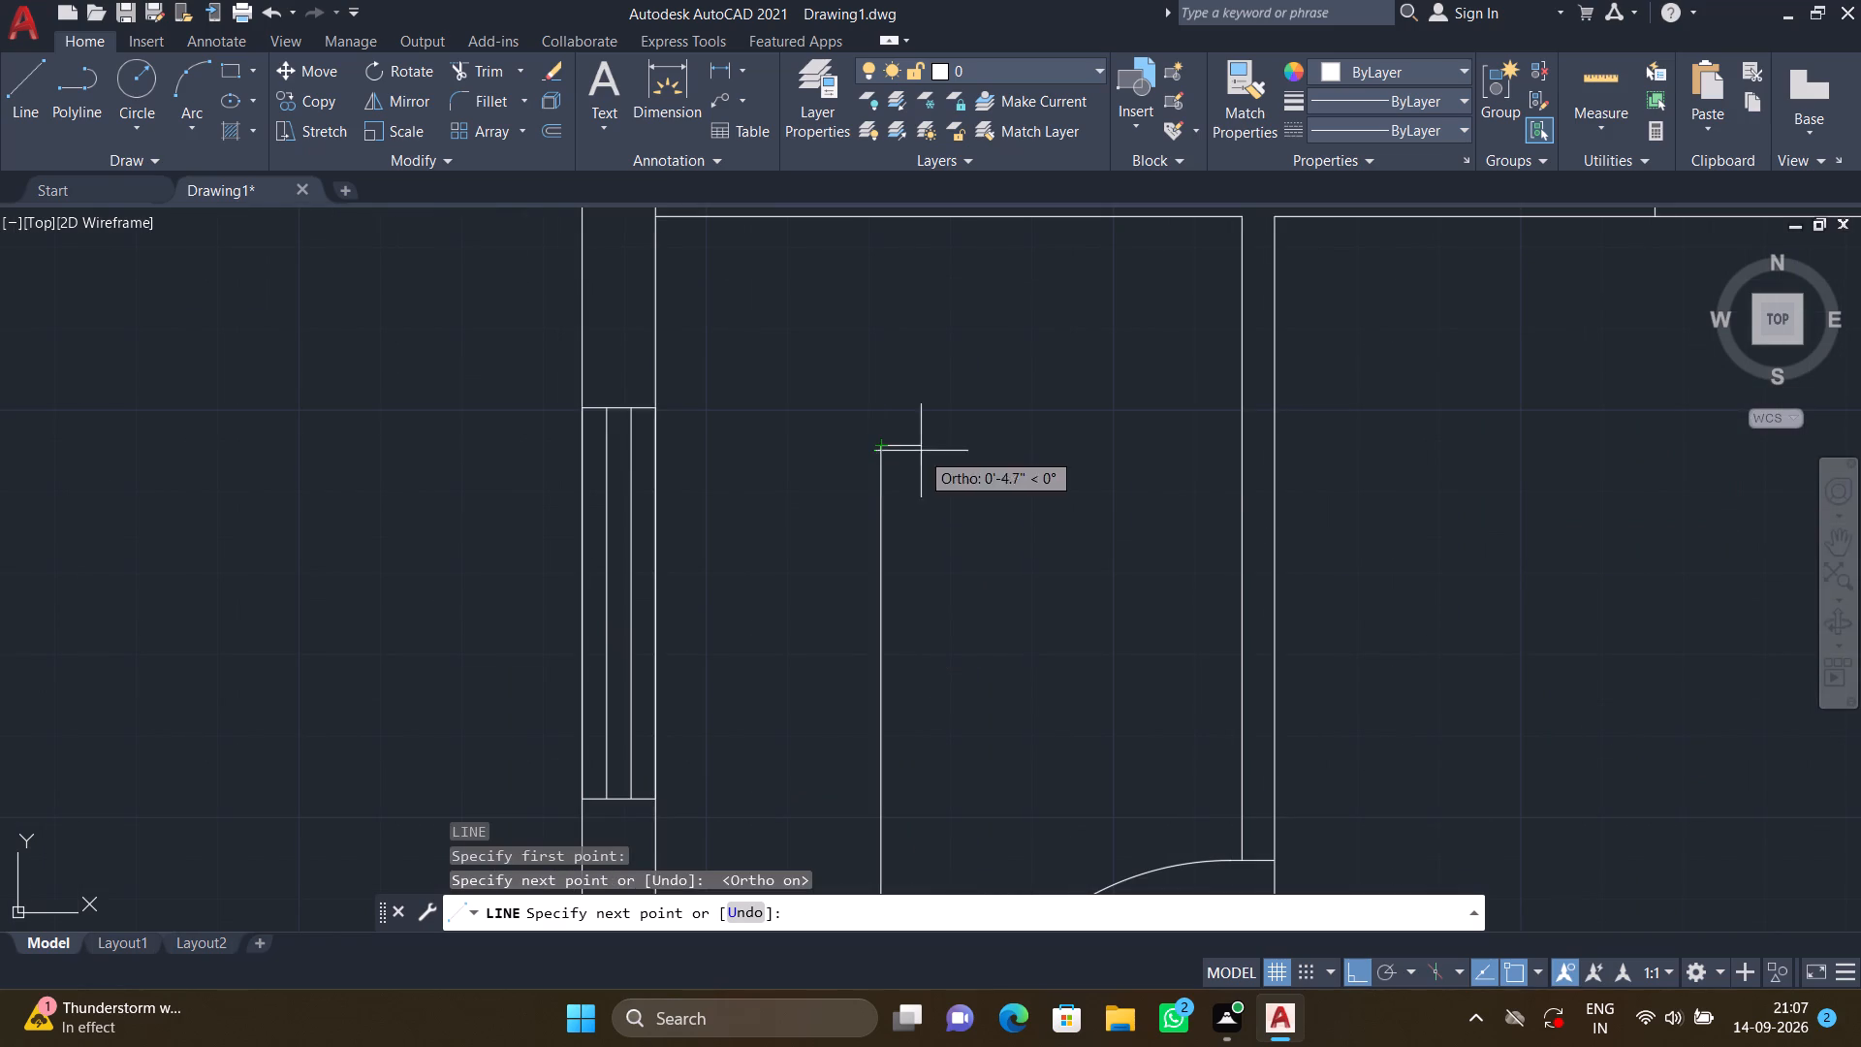
click(1239, 445)
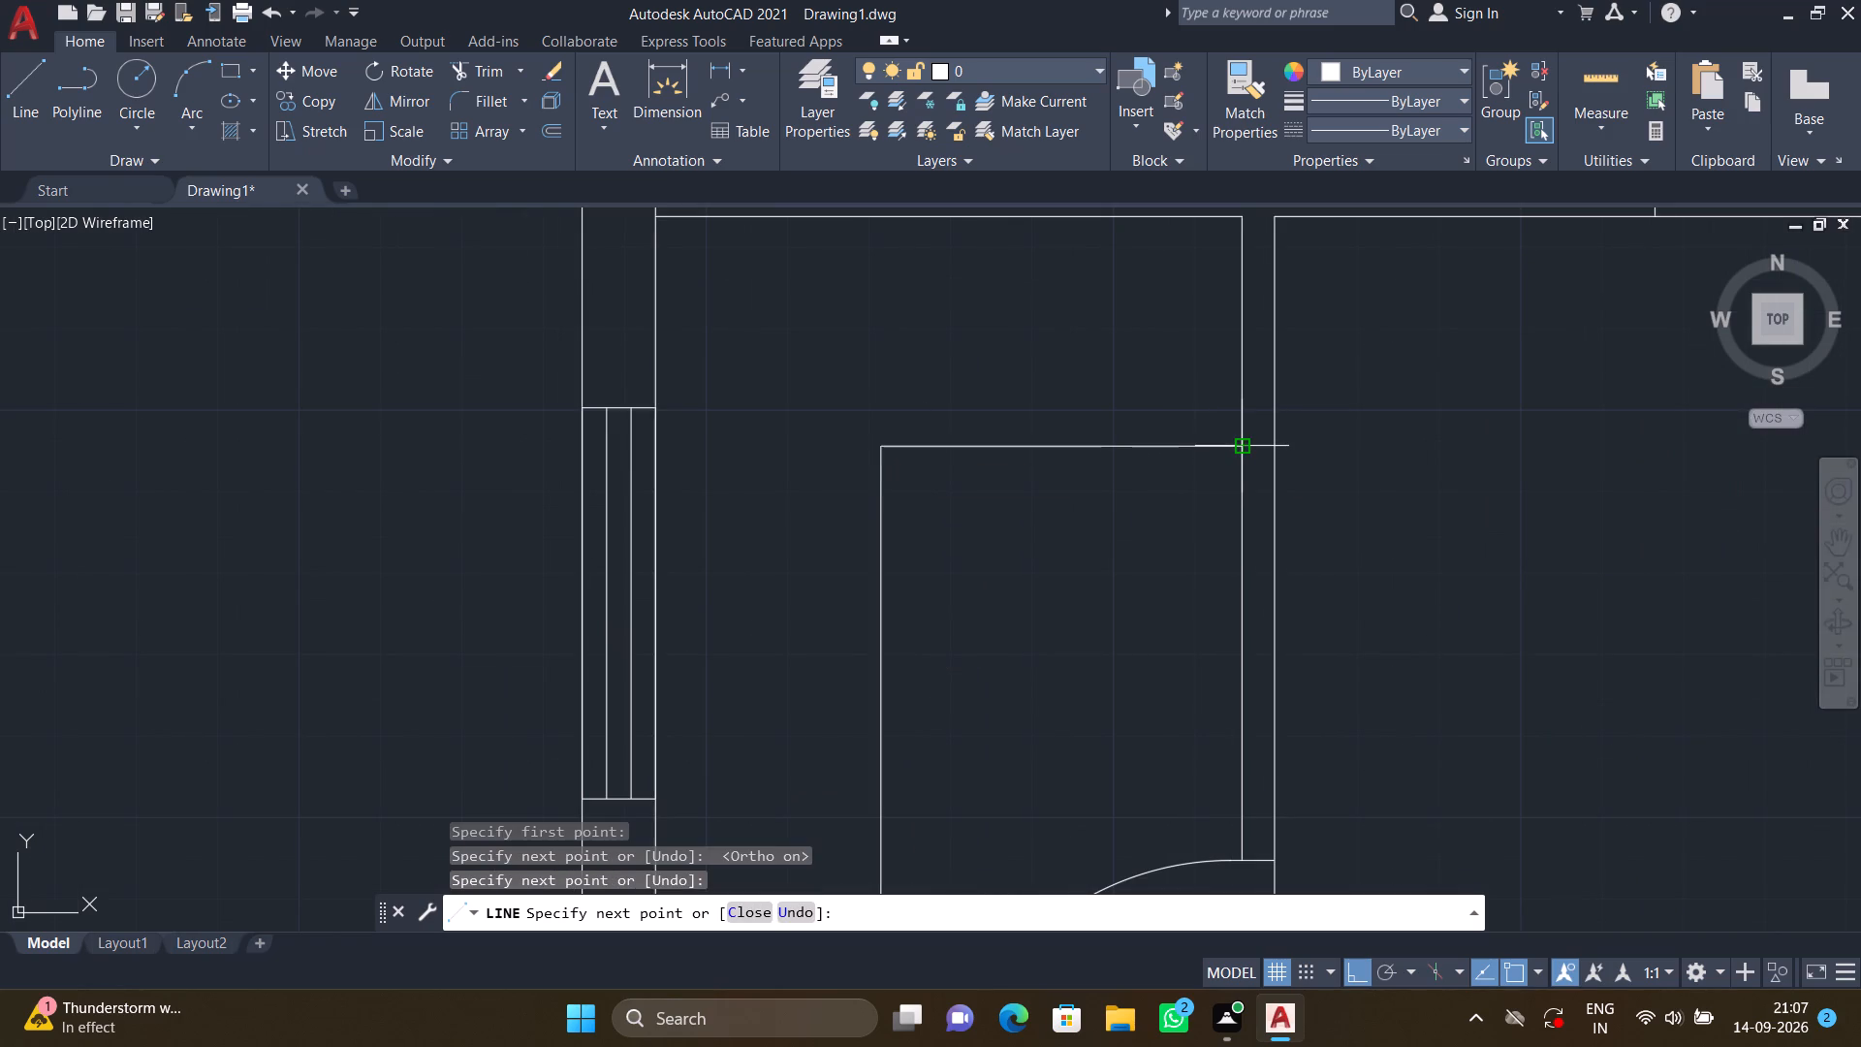
key(Return)
scroll(1239, 447, down, 4)
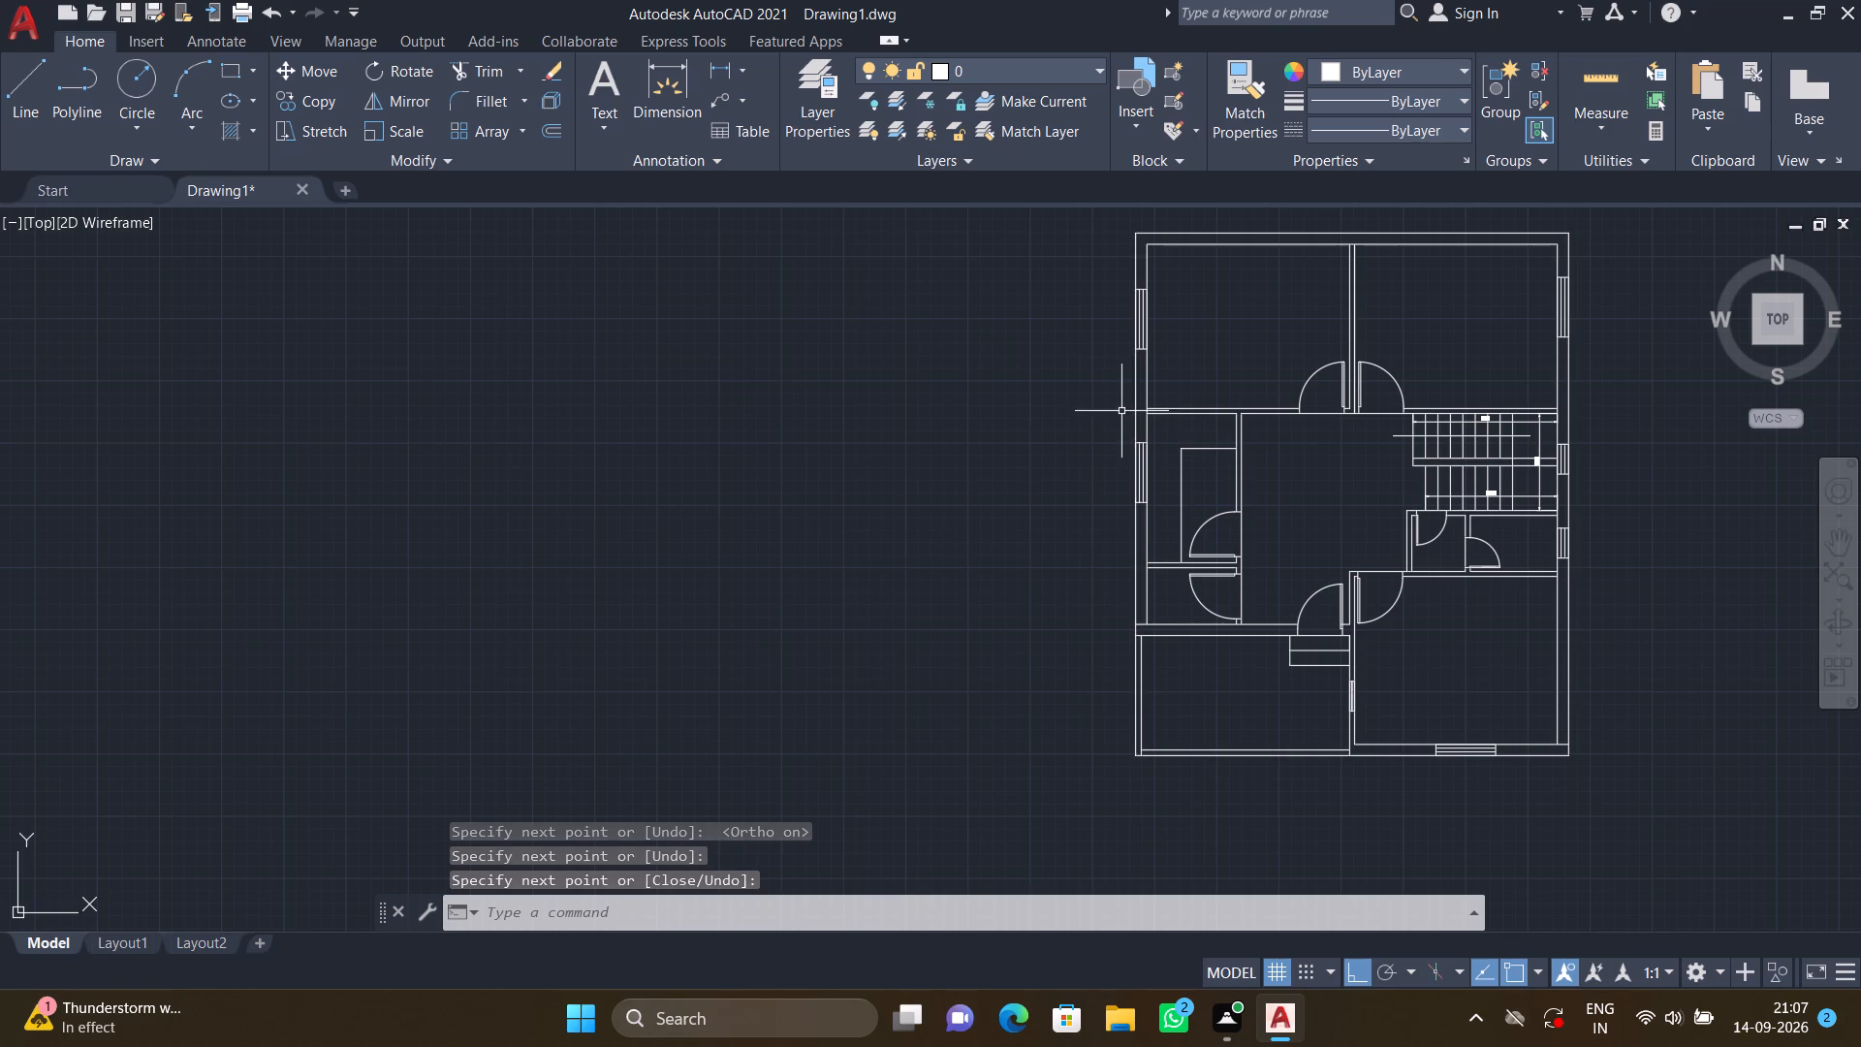
Draw a rectangular stove outline between the middle west room's north wall and the interior line below it.
scroll(1169, 414, up, 5)
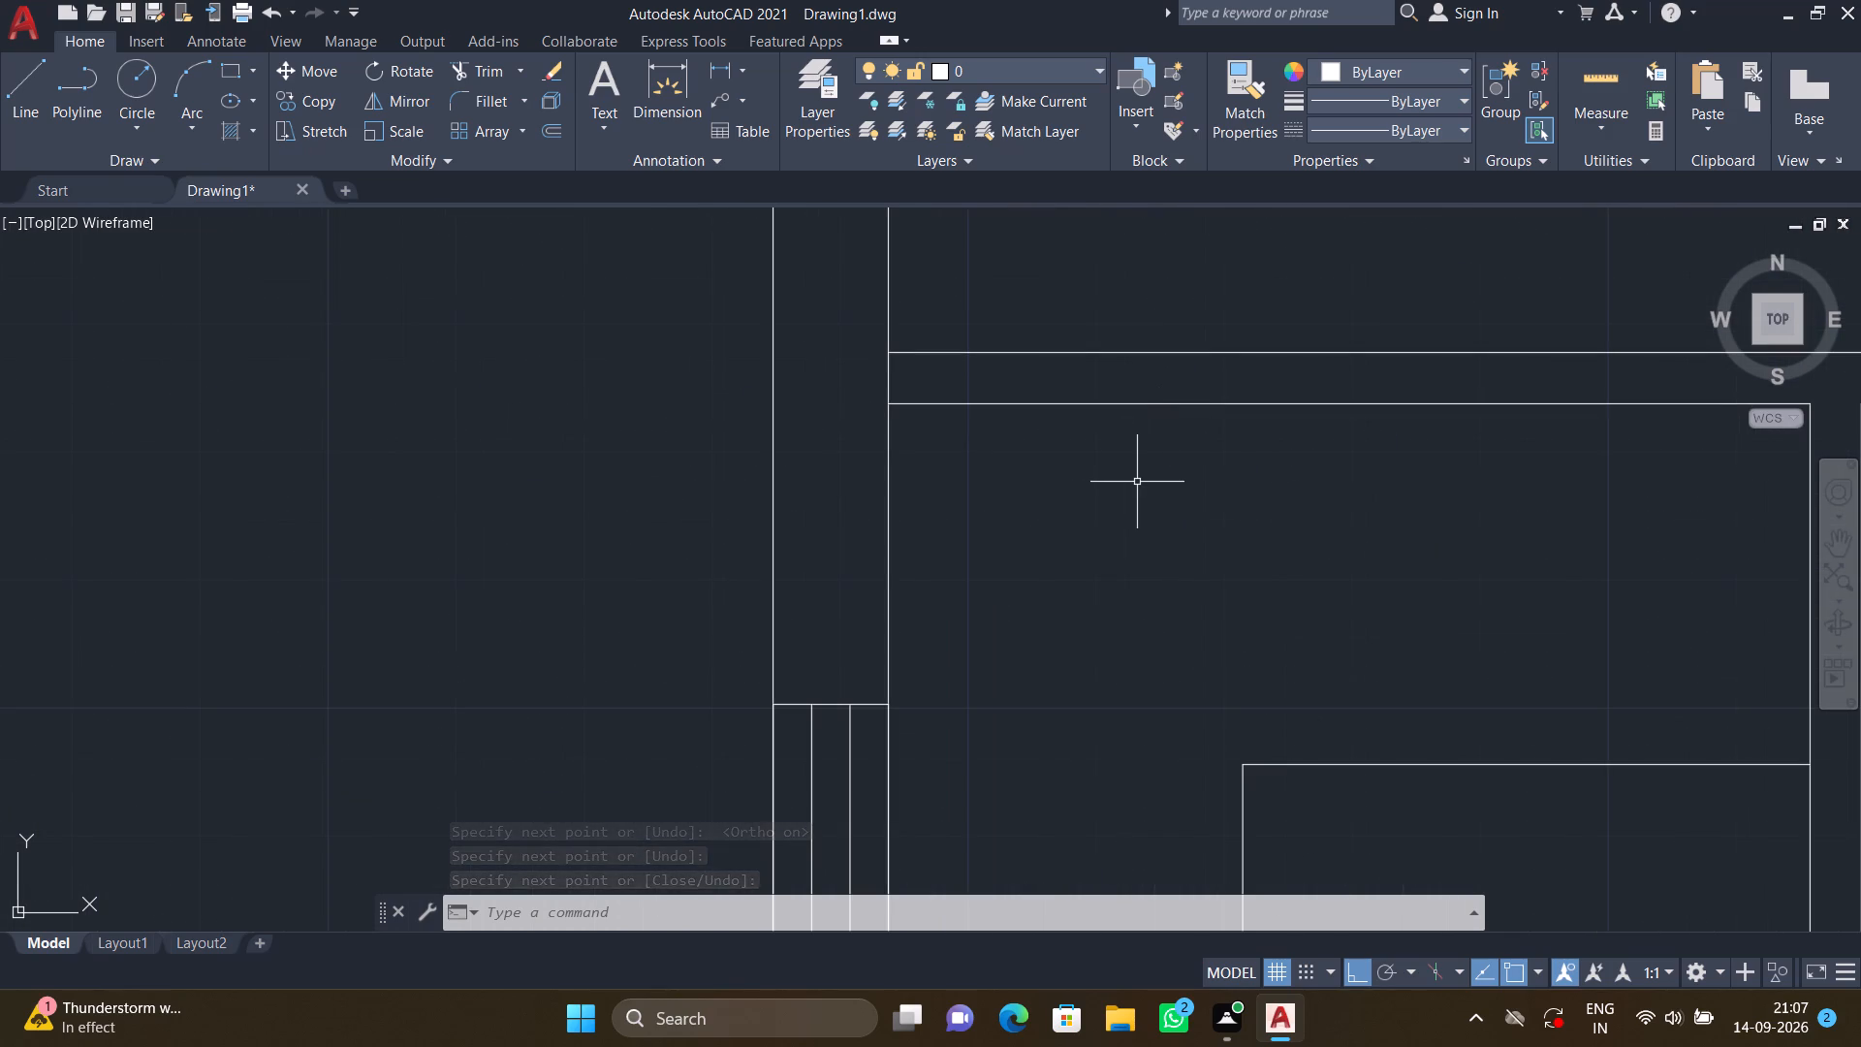
key(r)
text(EC)
key(Return)
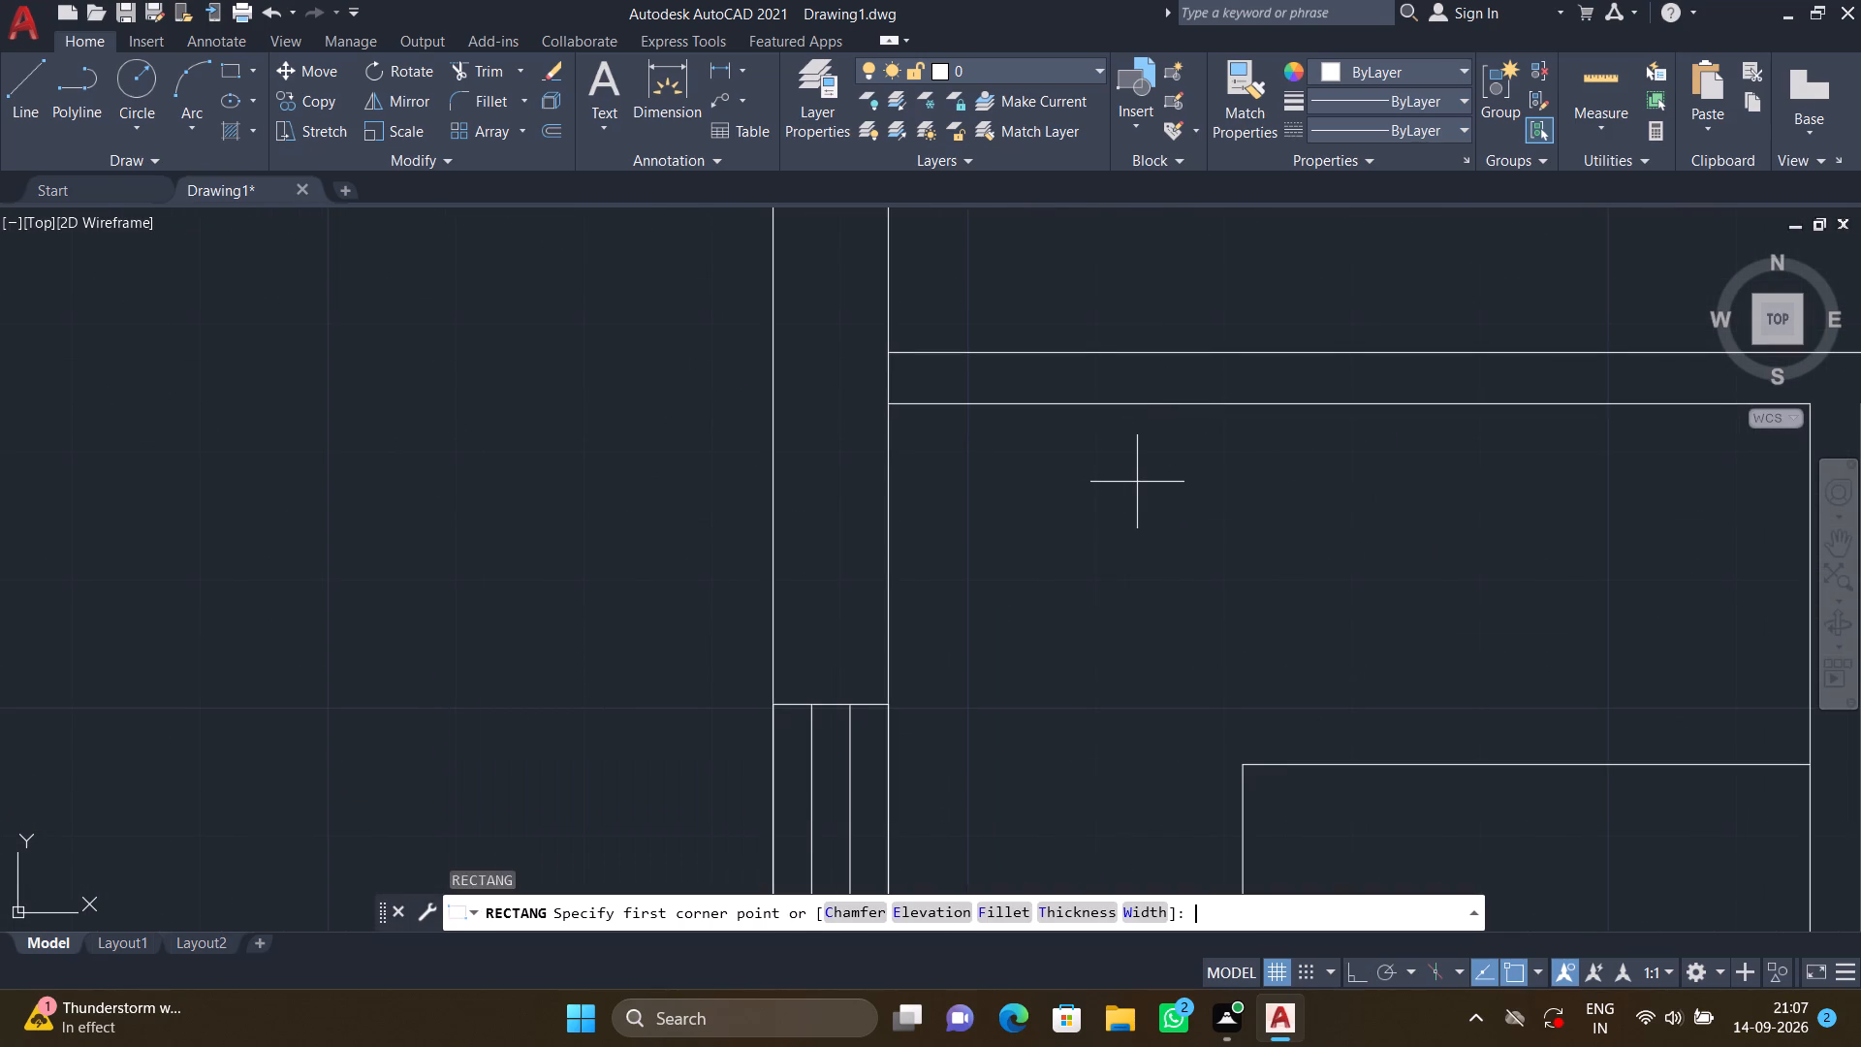
scroll(1201, 513, down, 1)
click(1214, 496)
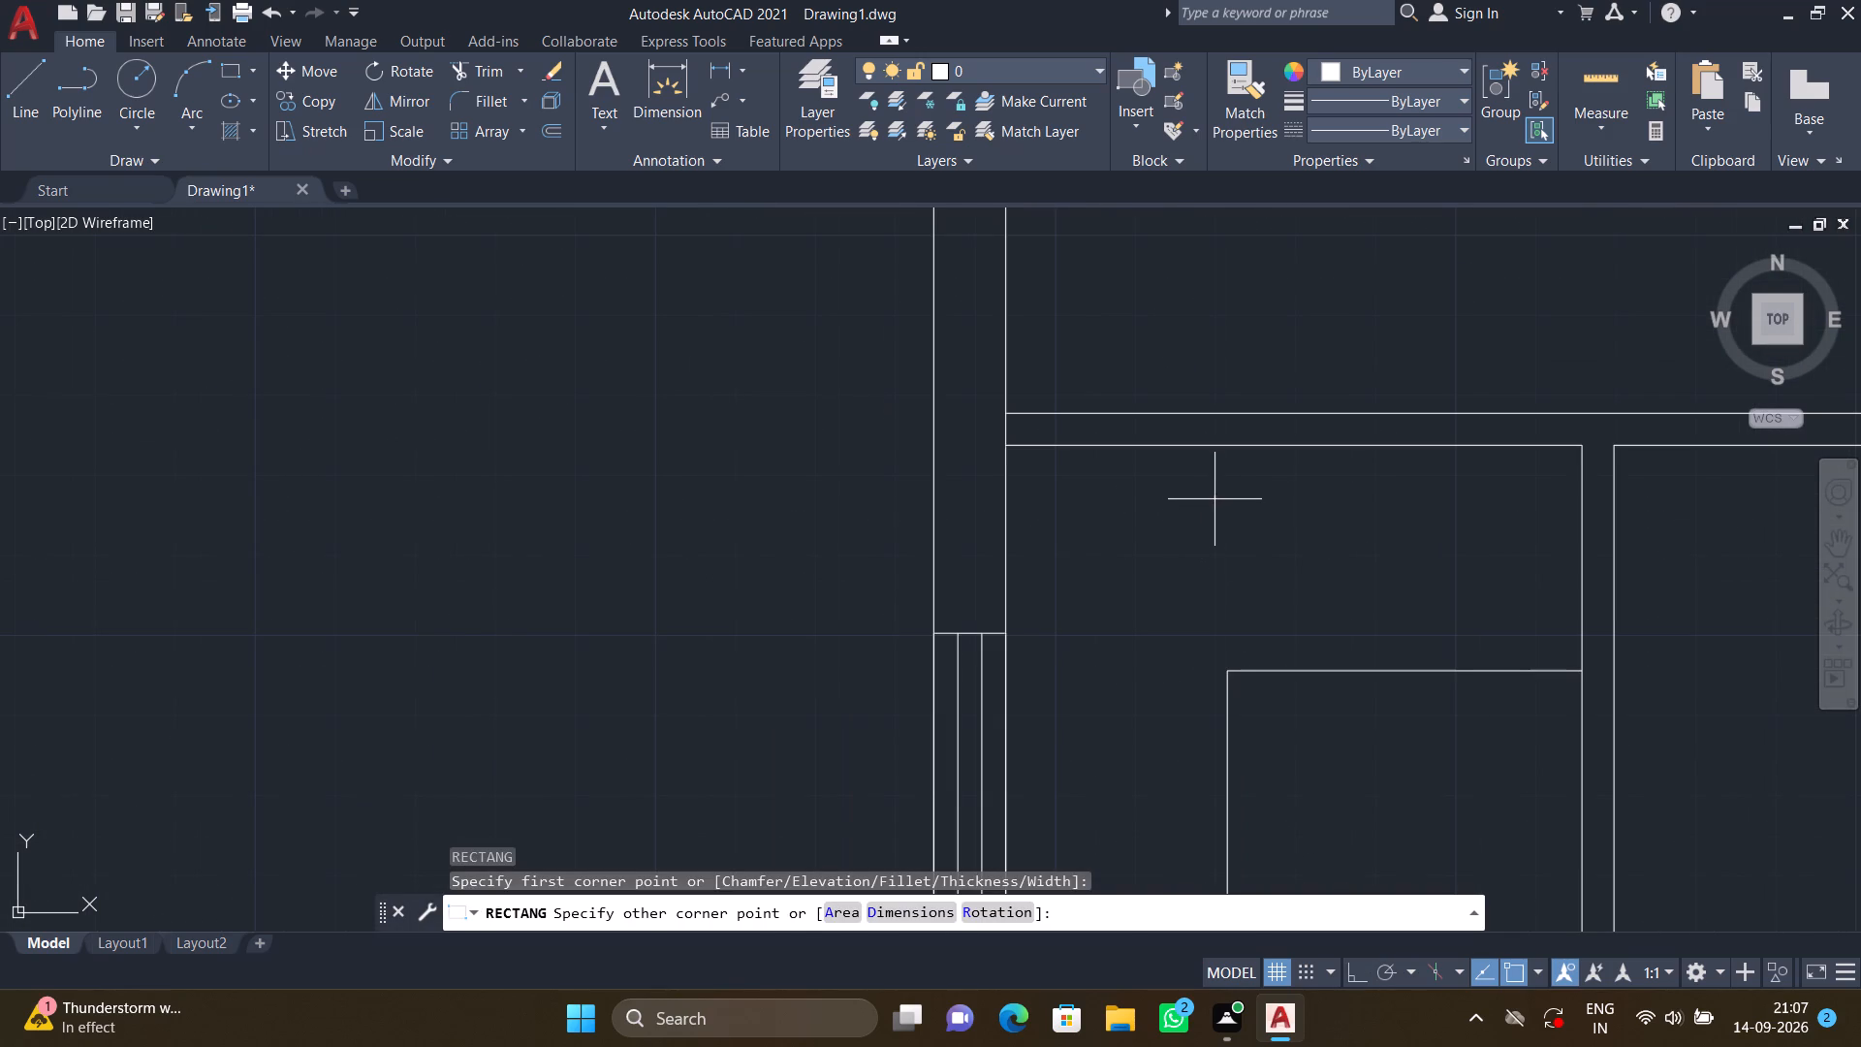
click(1506, 613)
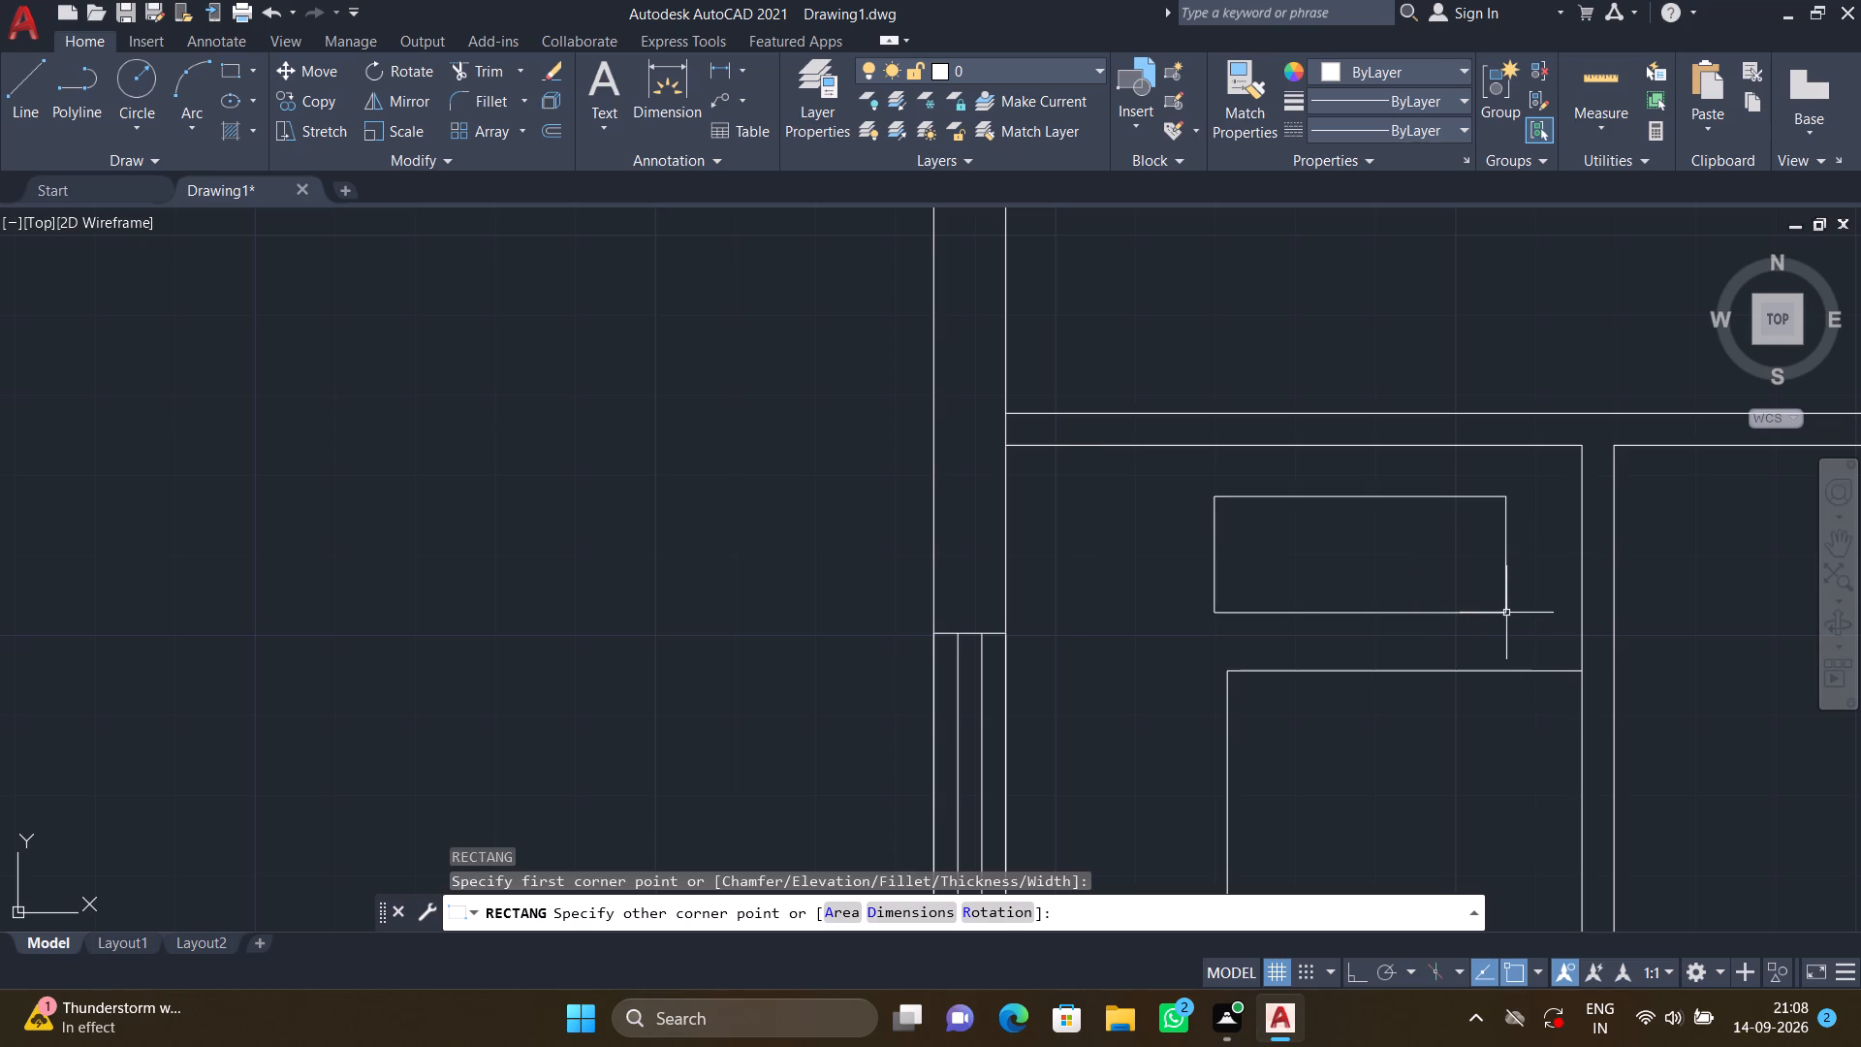
Draw a burner circle with a radius of about 4.3" in the west half of the stove rectangle.
scroll(1239, 573, up, 1)
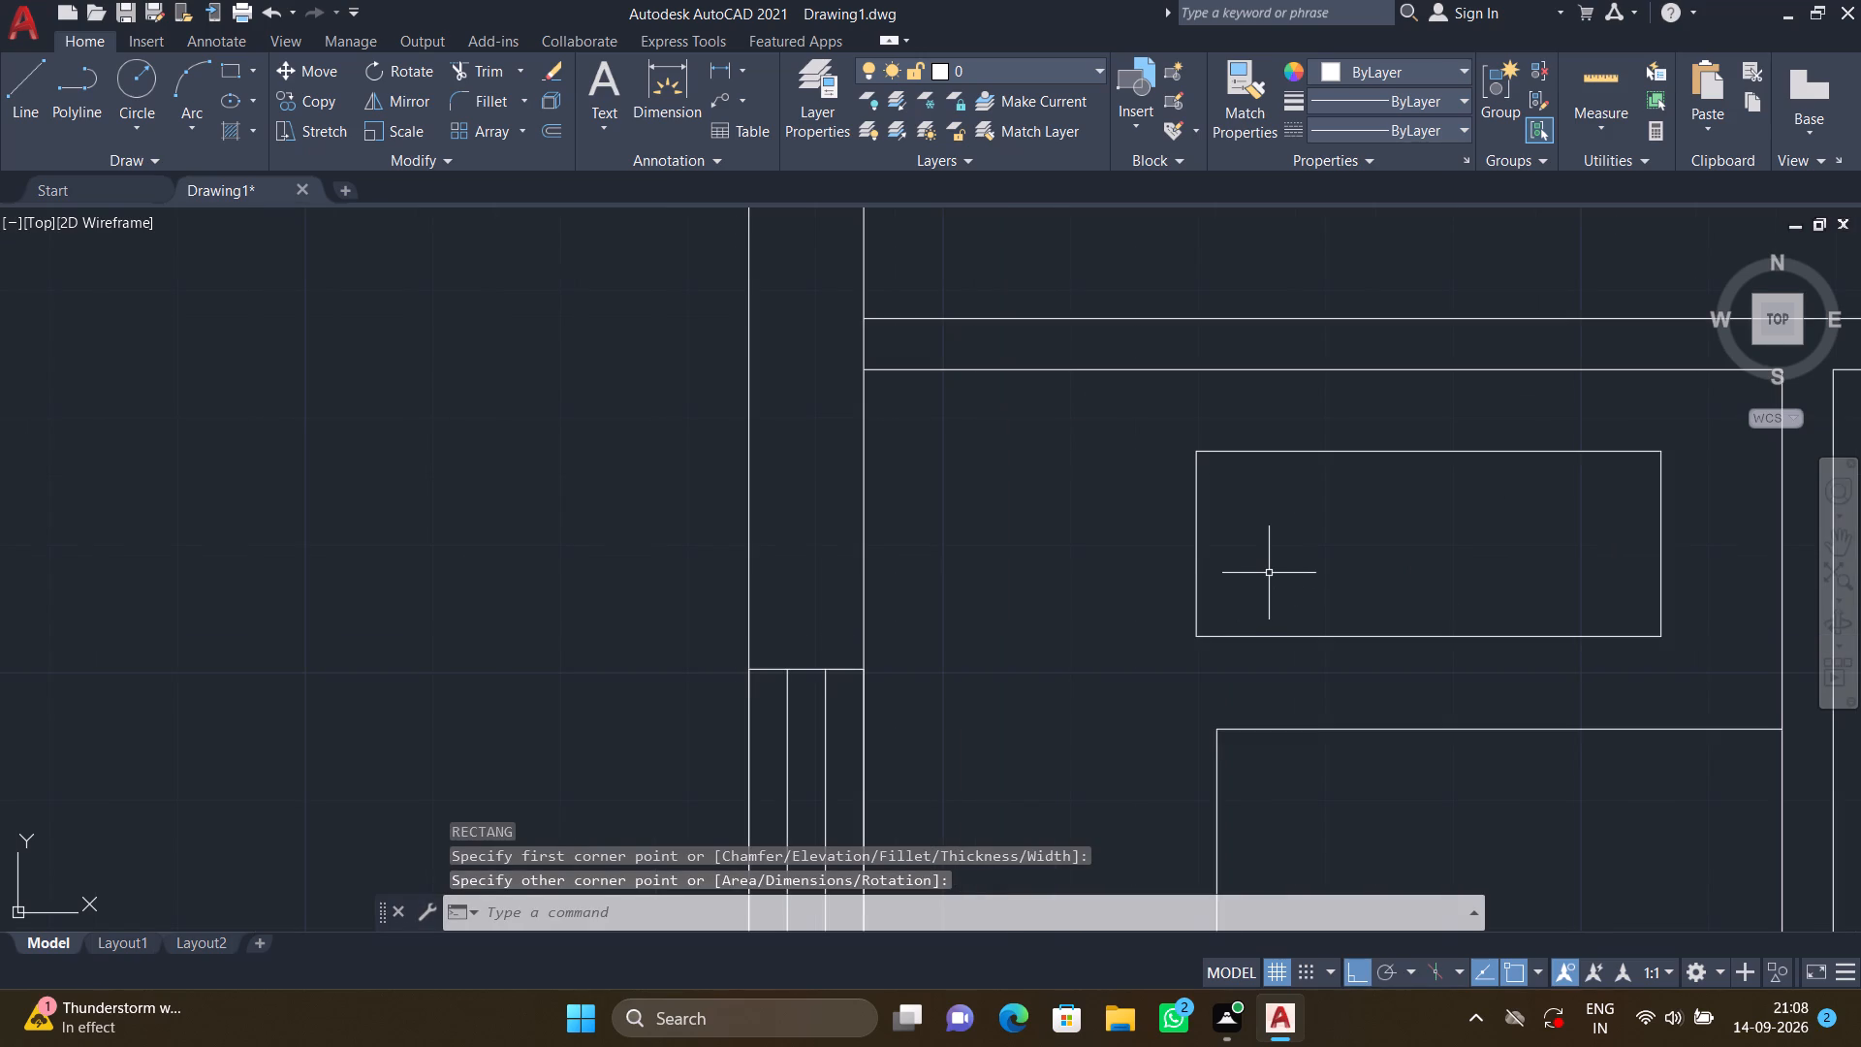
key(c)
key(Return)
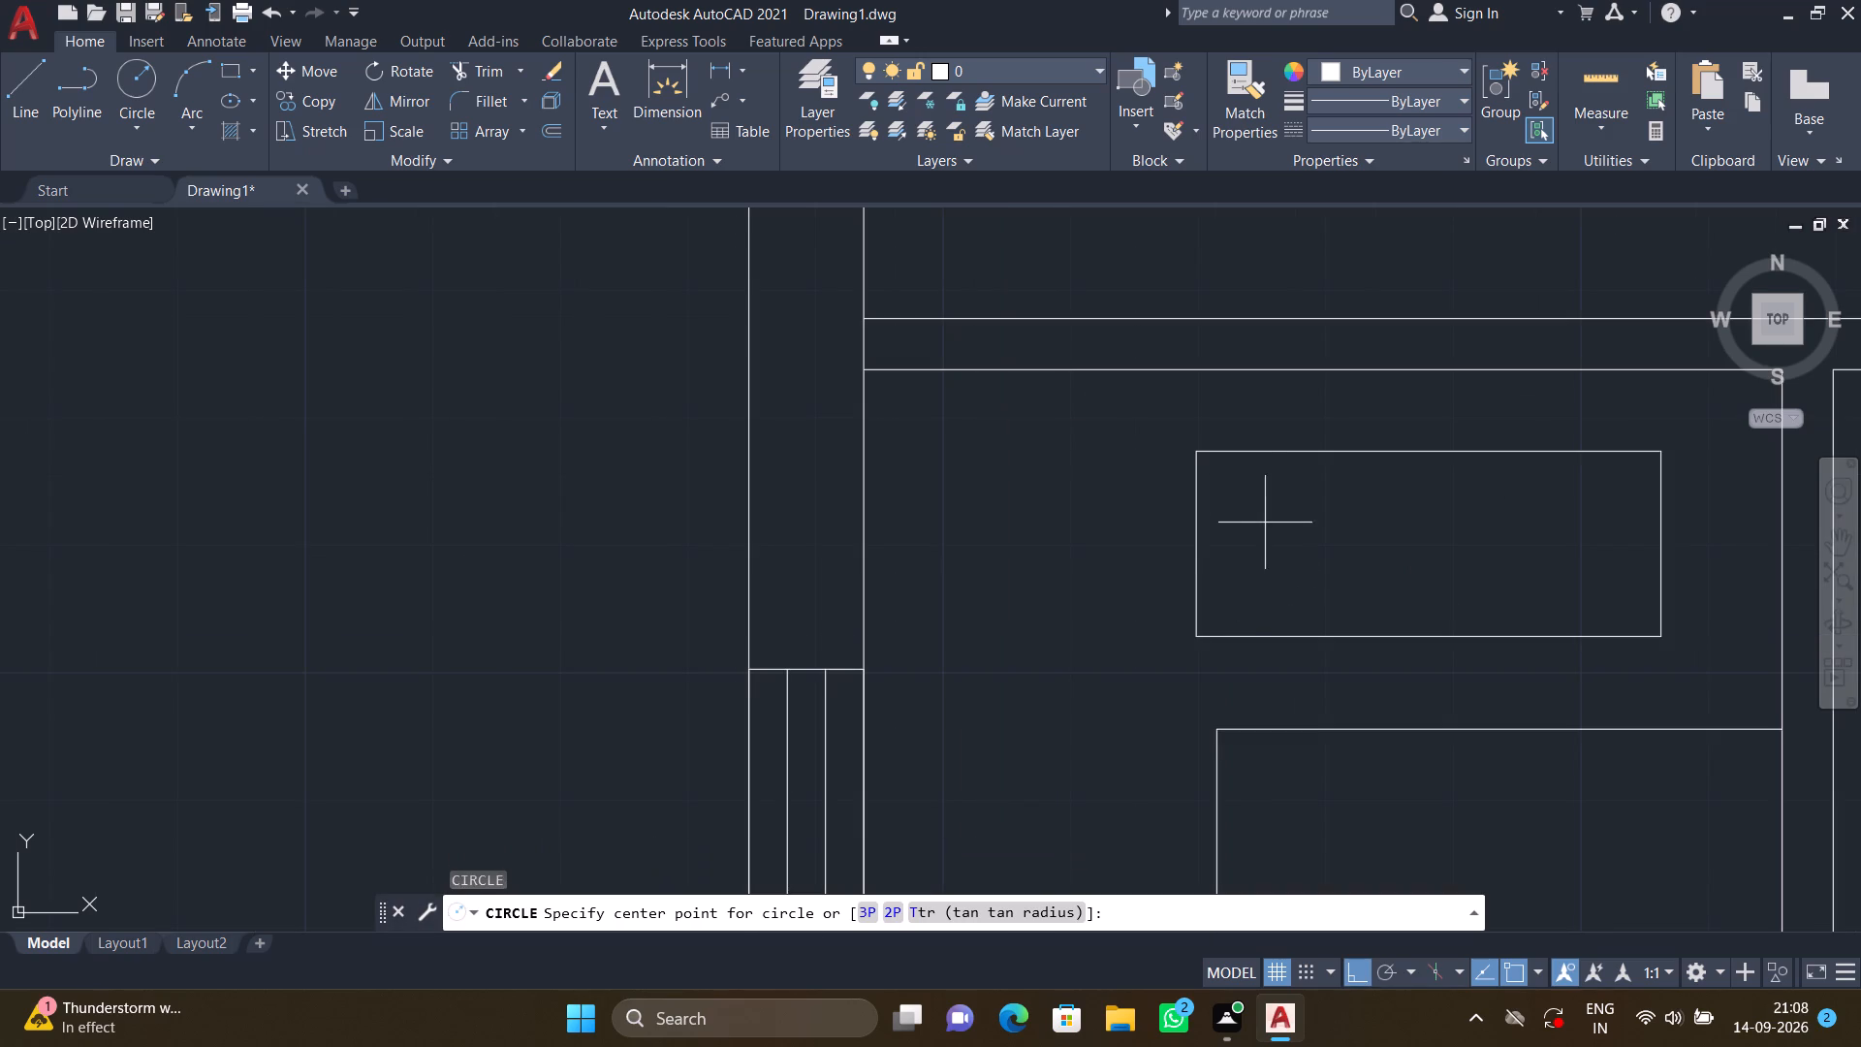
click(1288, 540)
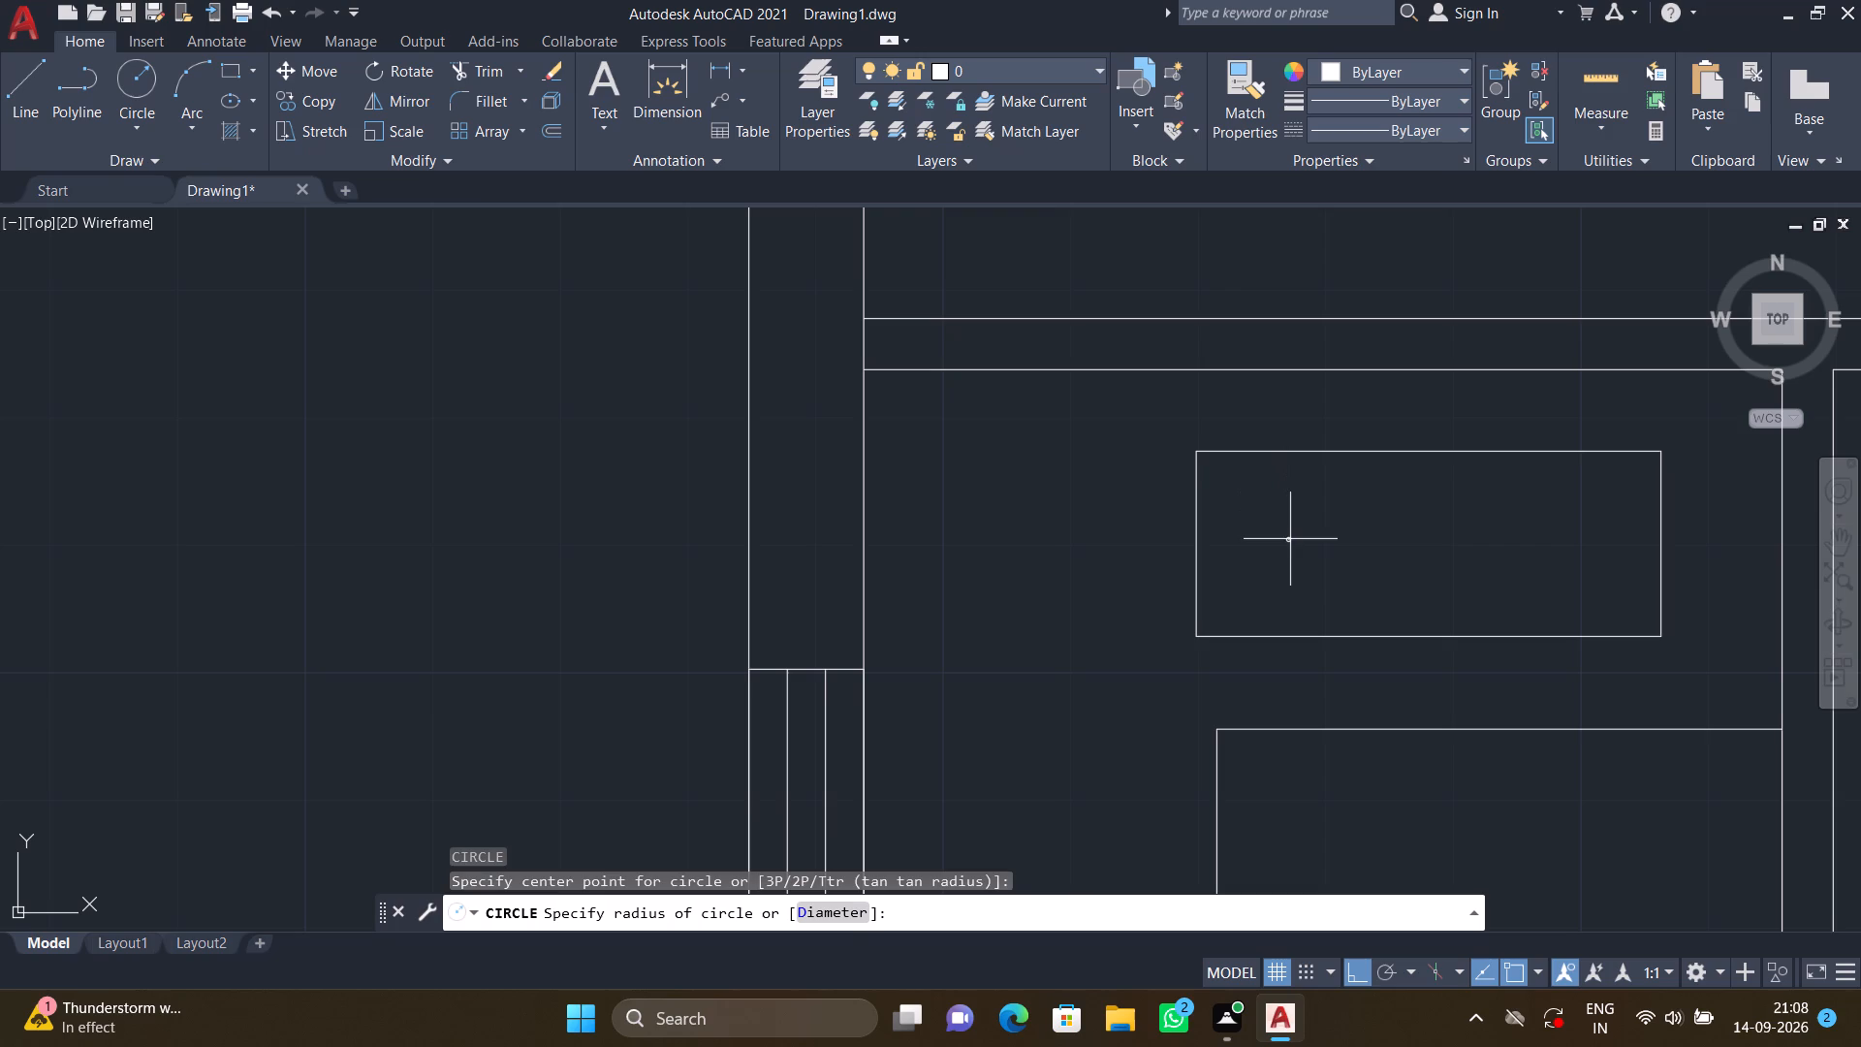
click(1341, 595)
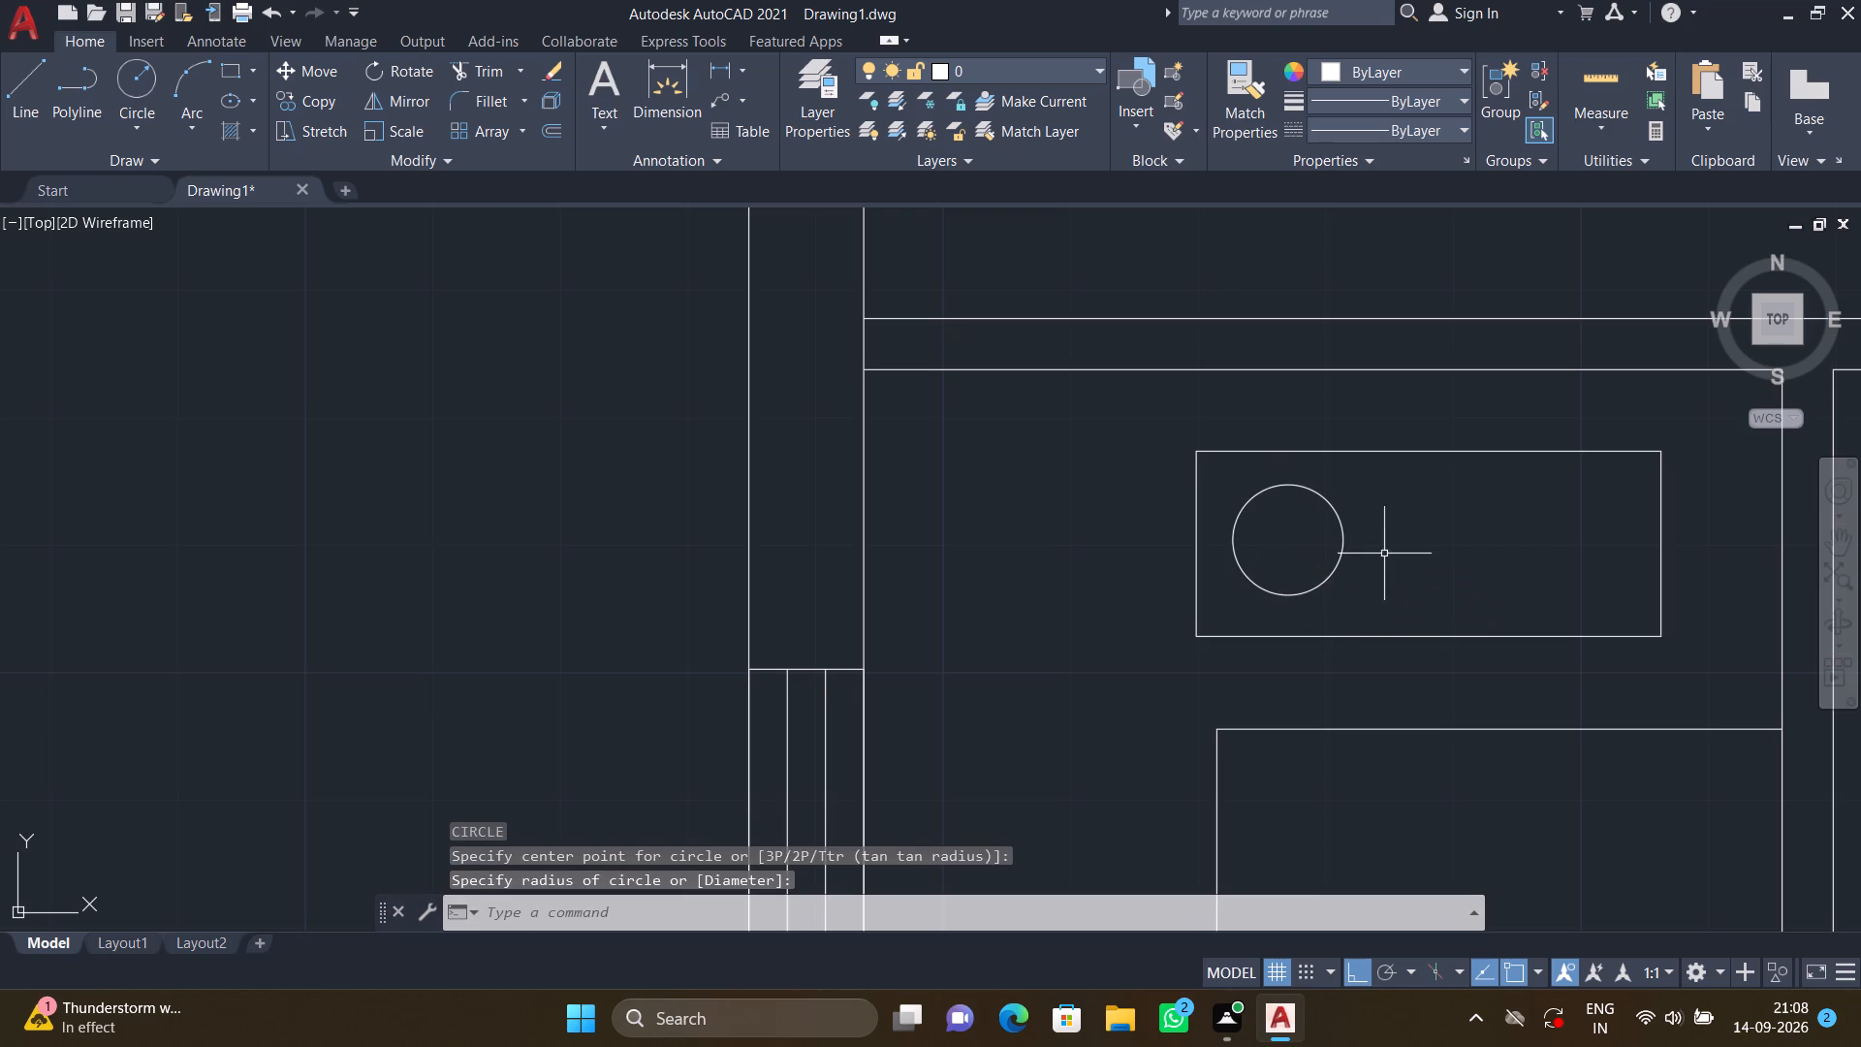
Copy the burner circle horizontally from its centre into the east half of the stove rectangle.
text(CO)
key(Return)
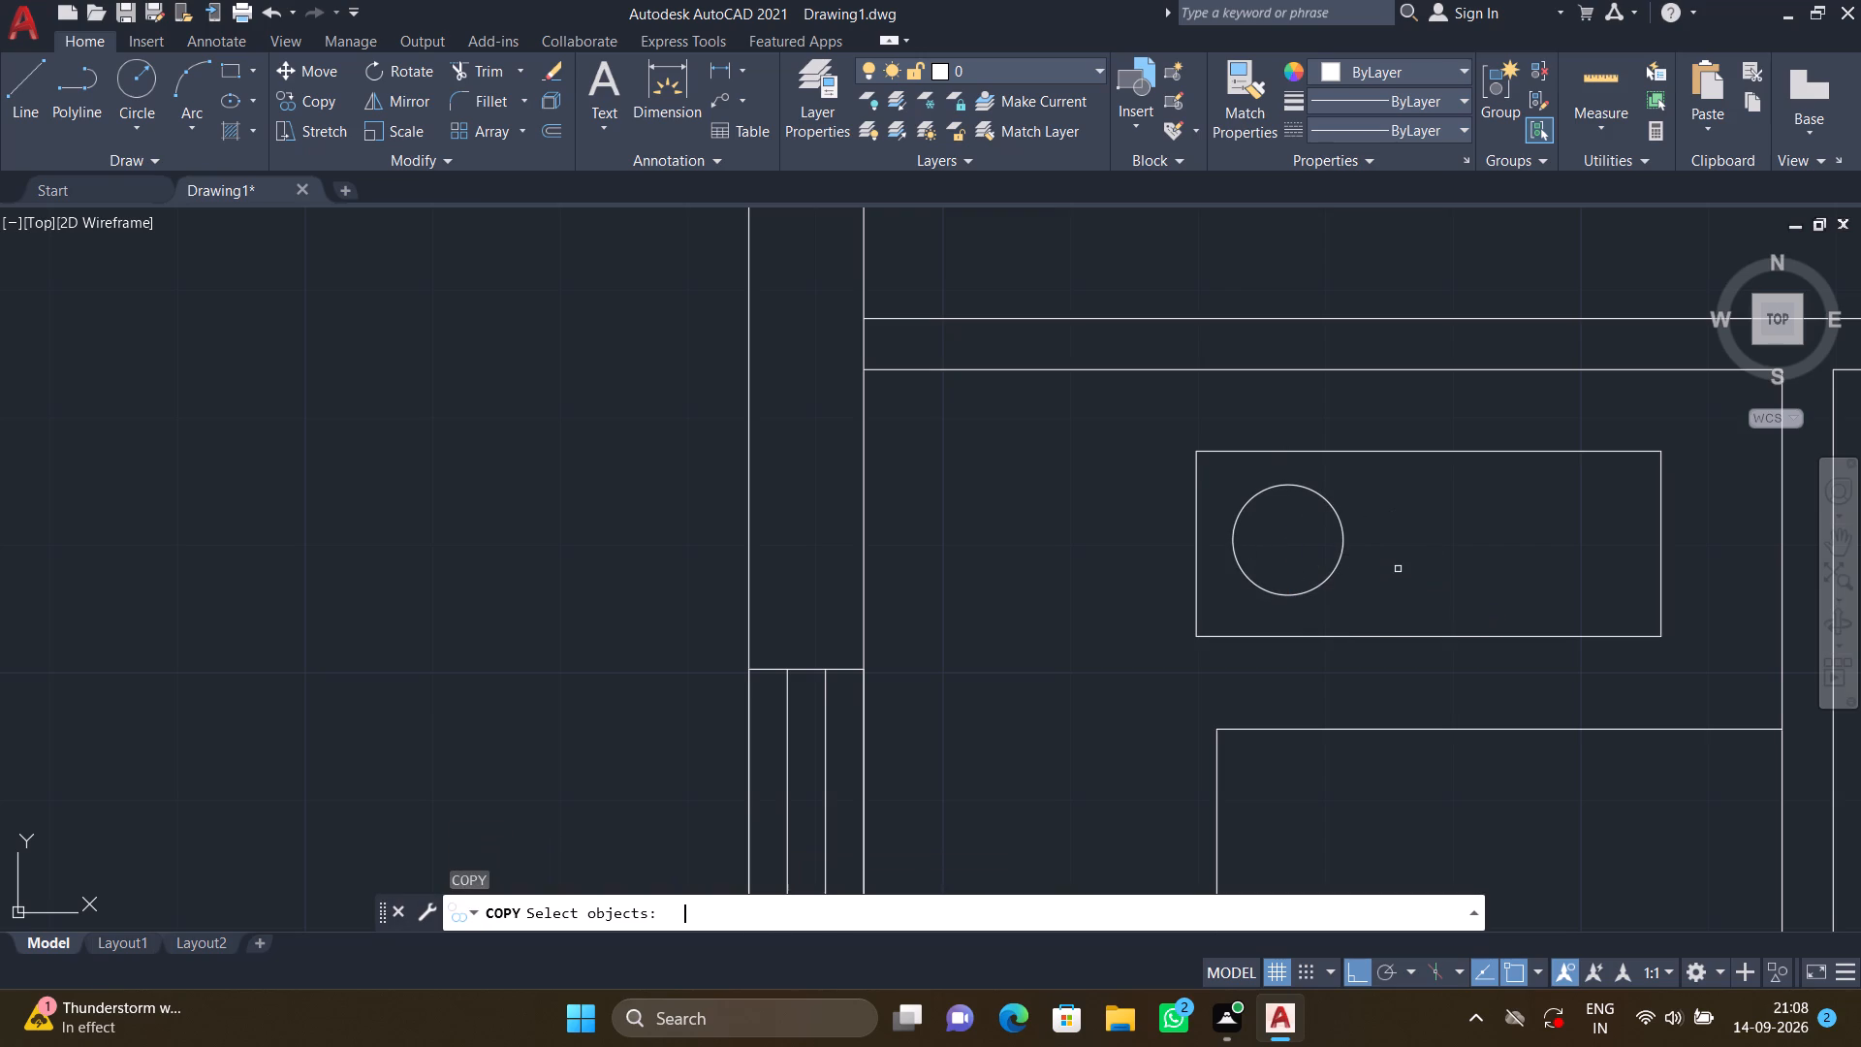
click(1340, 542)
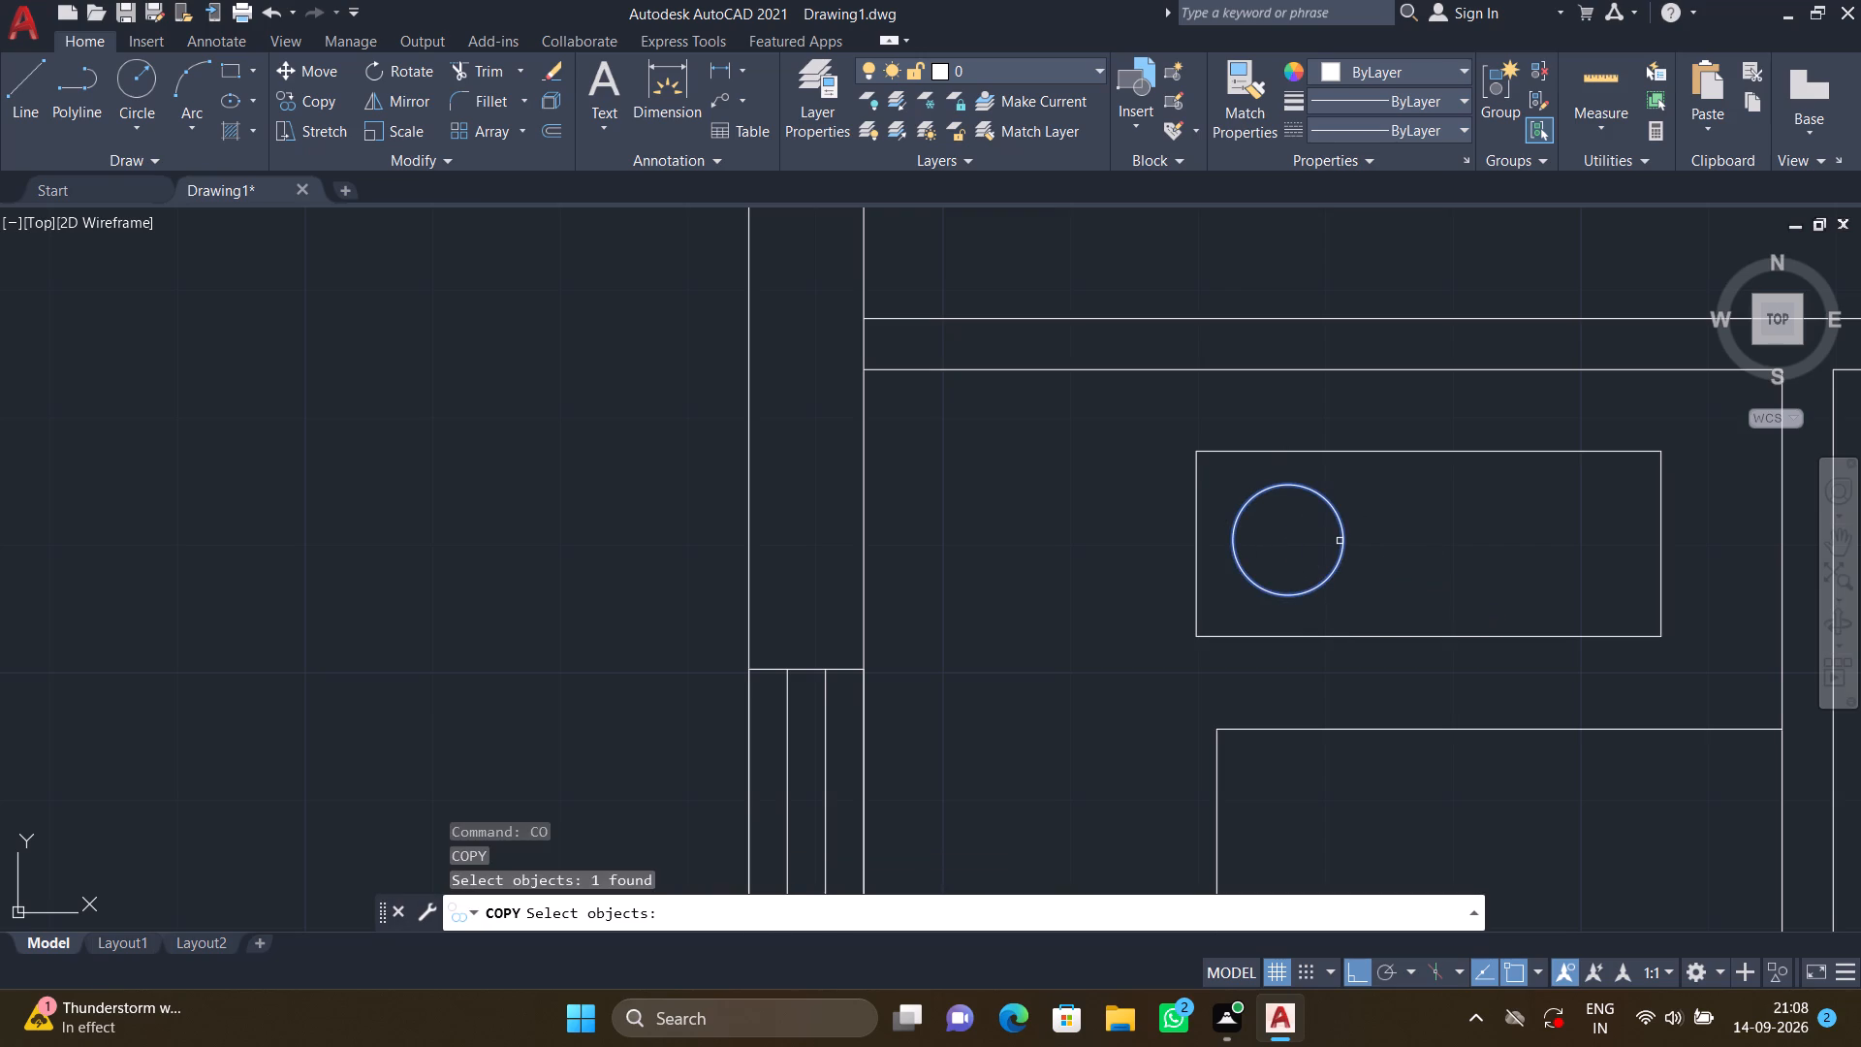
key(Return)
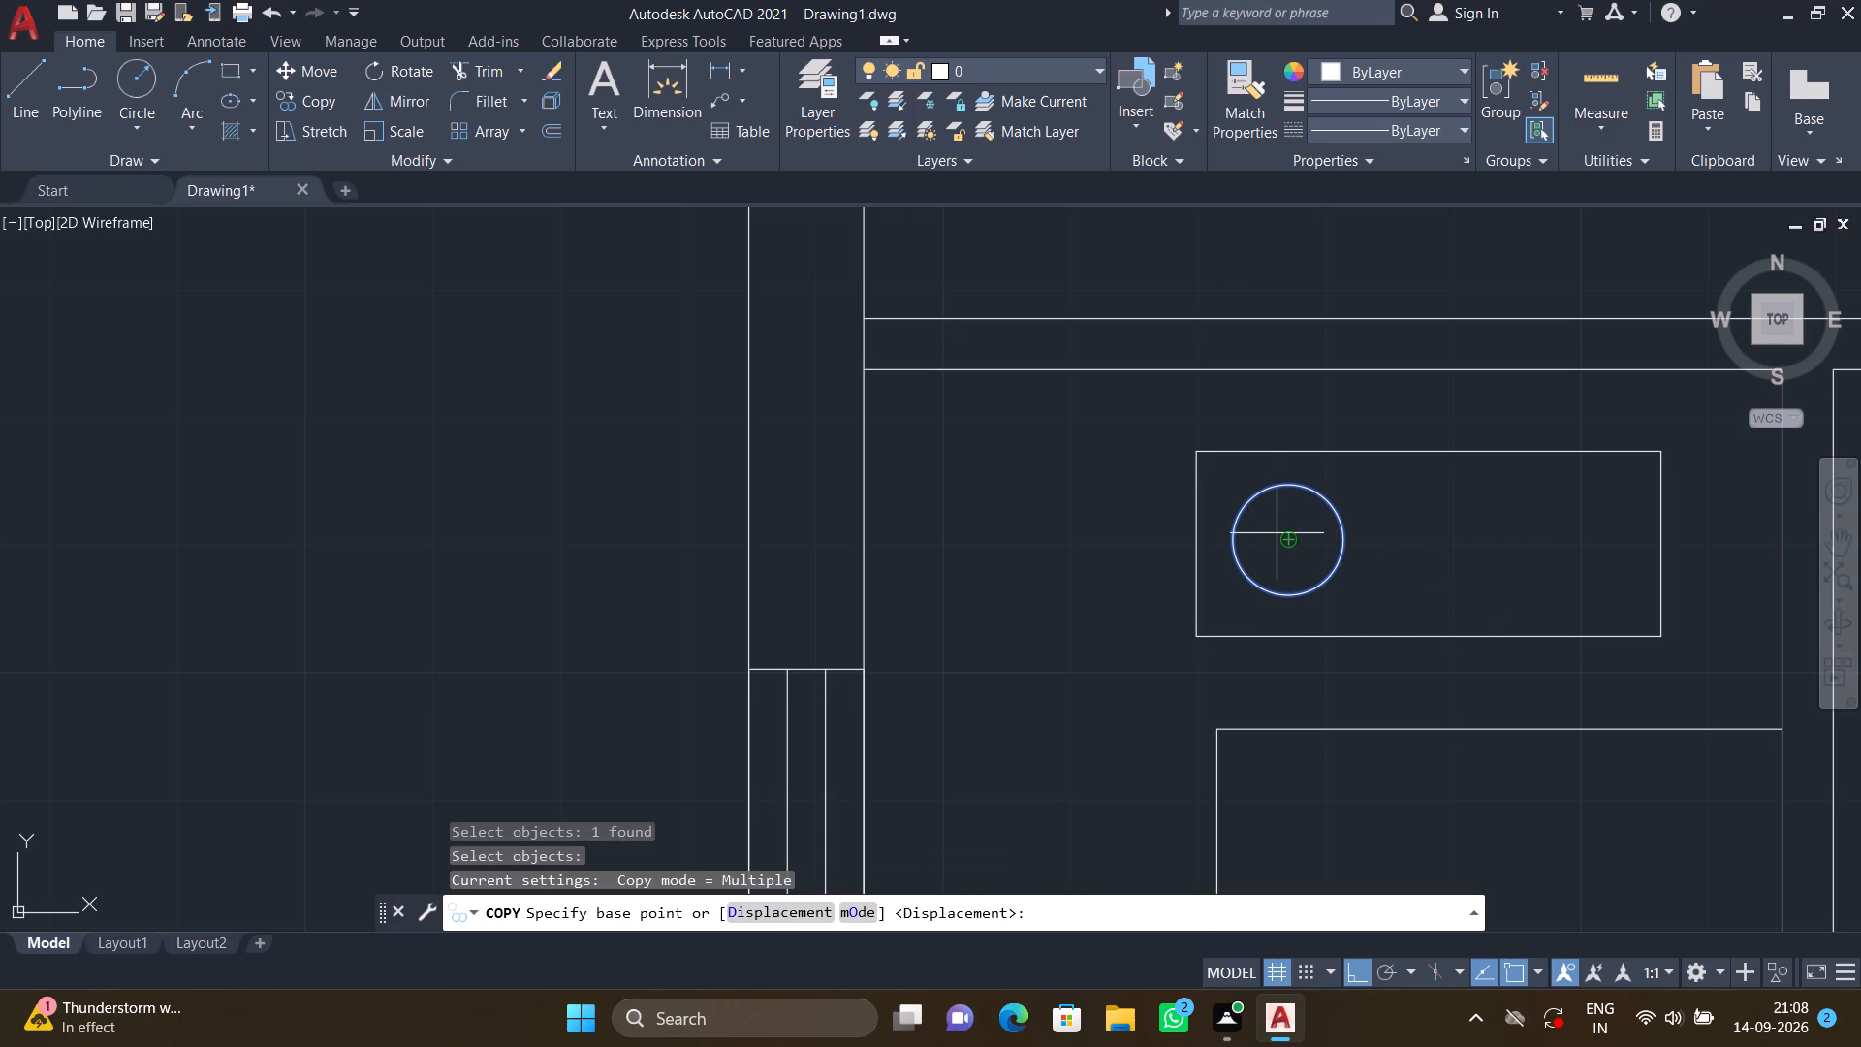
click(1289, 542)
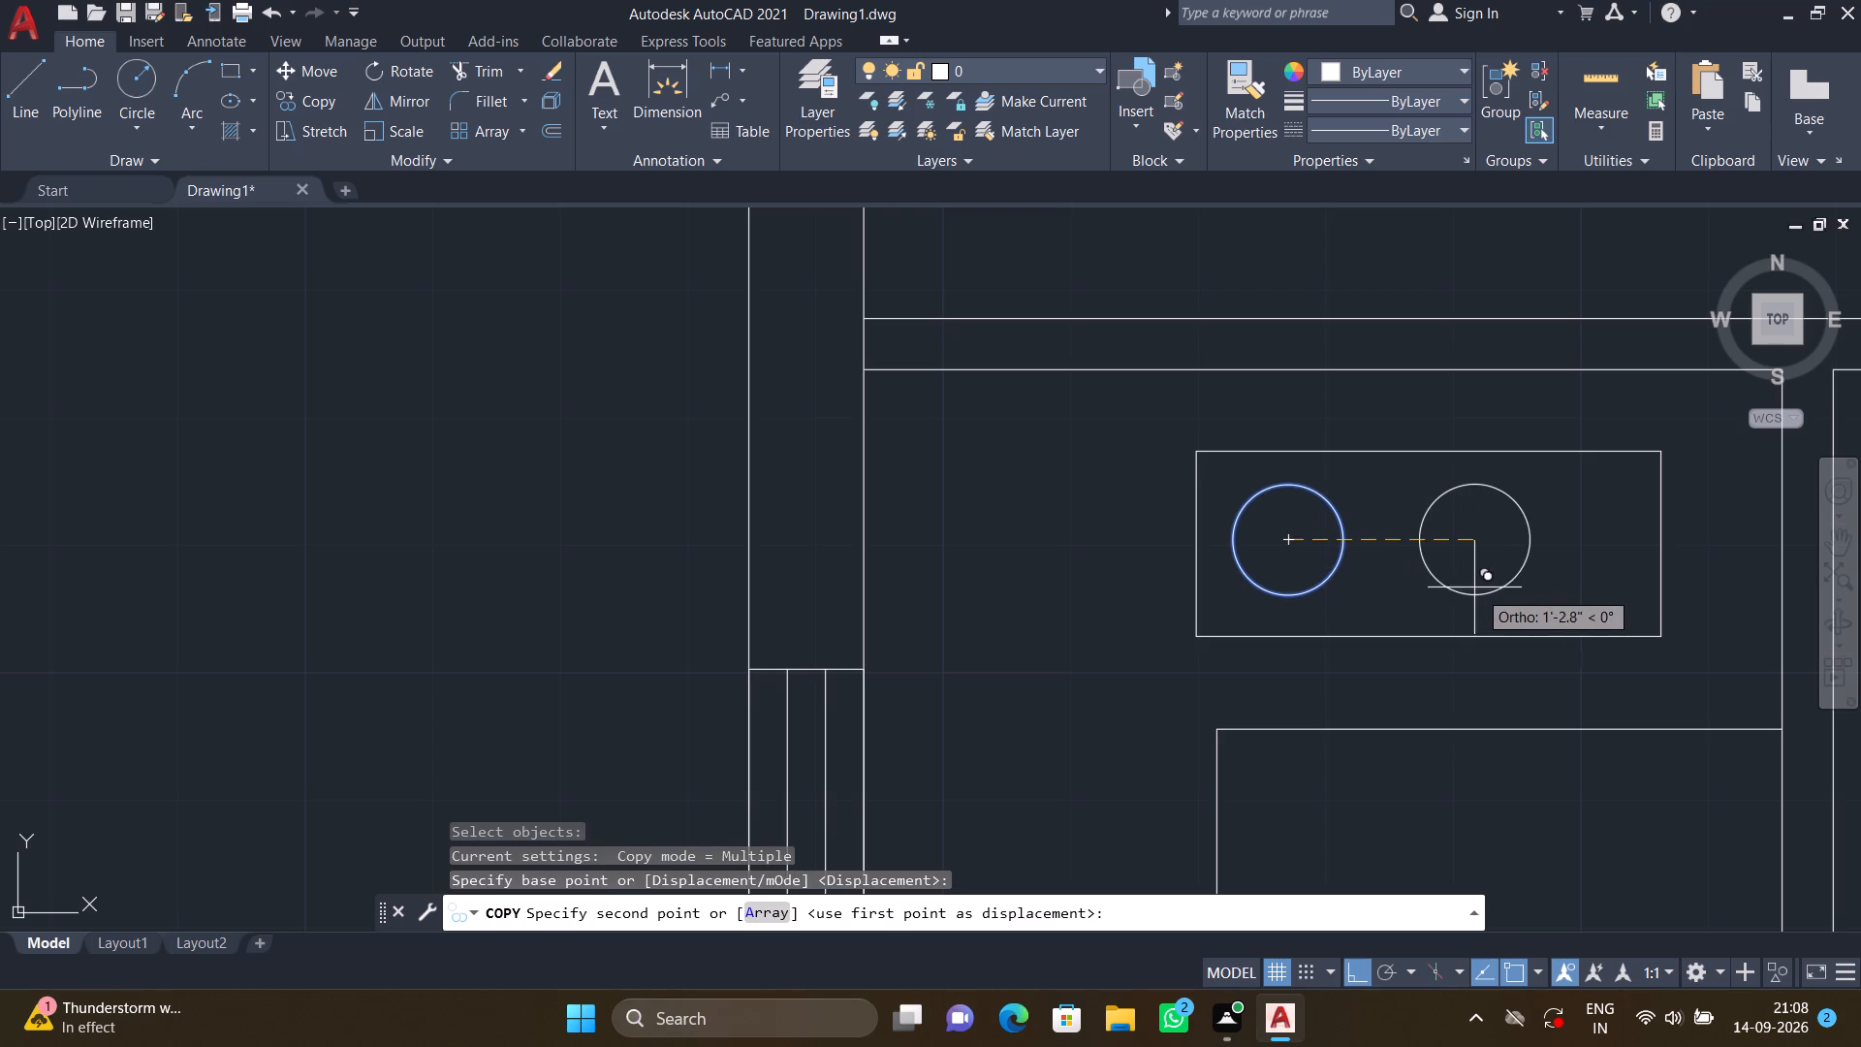
click(1565, 608)
key(Return)
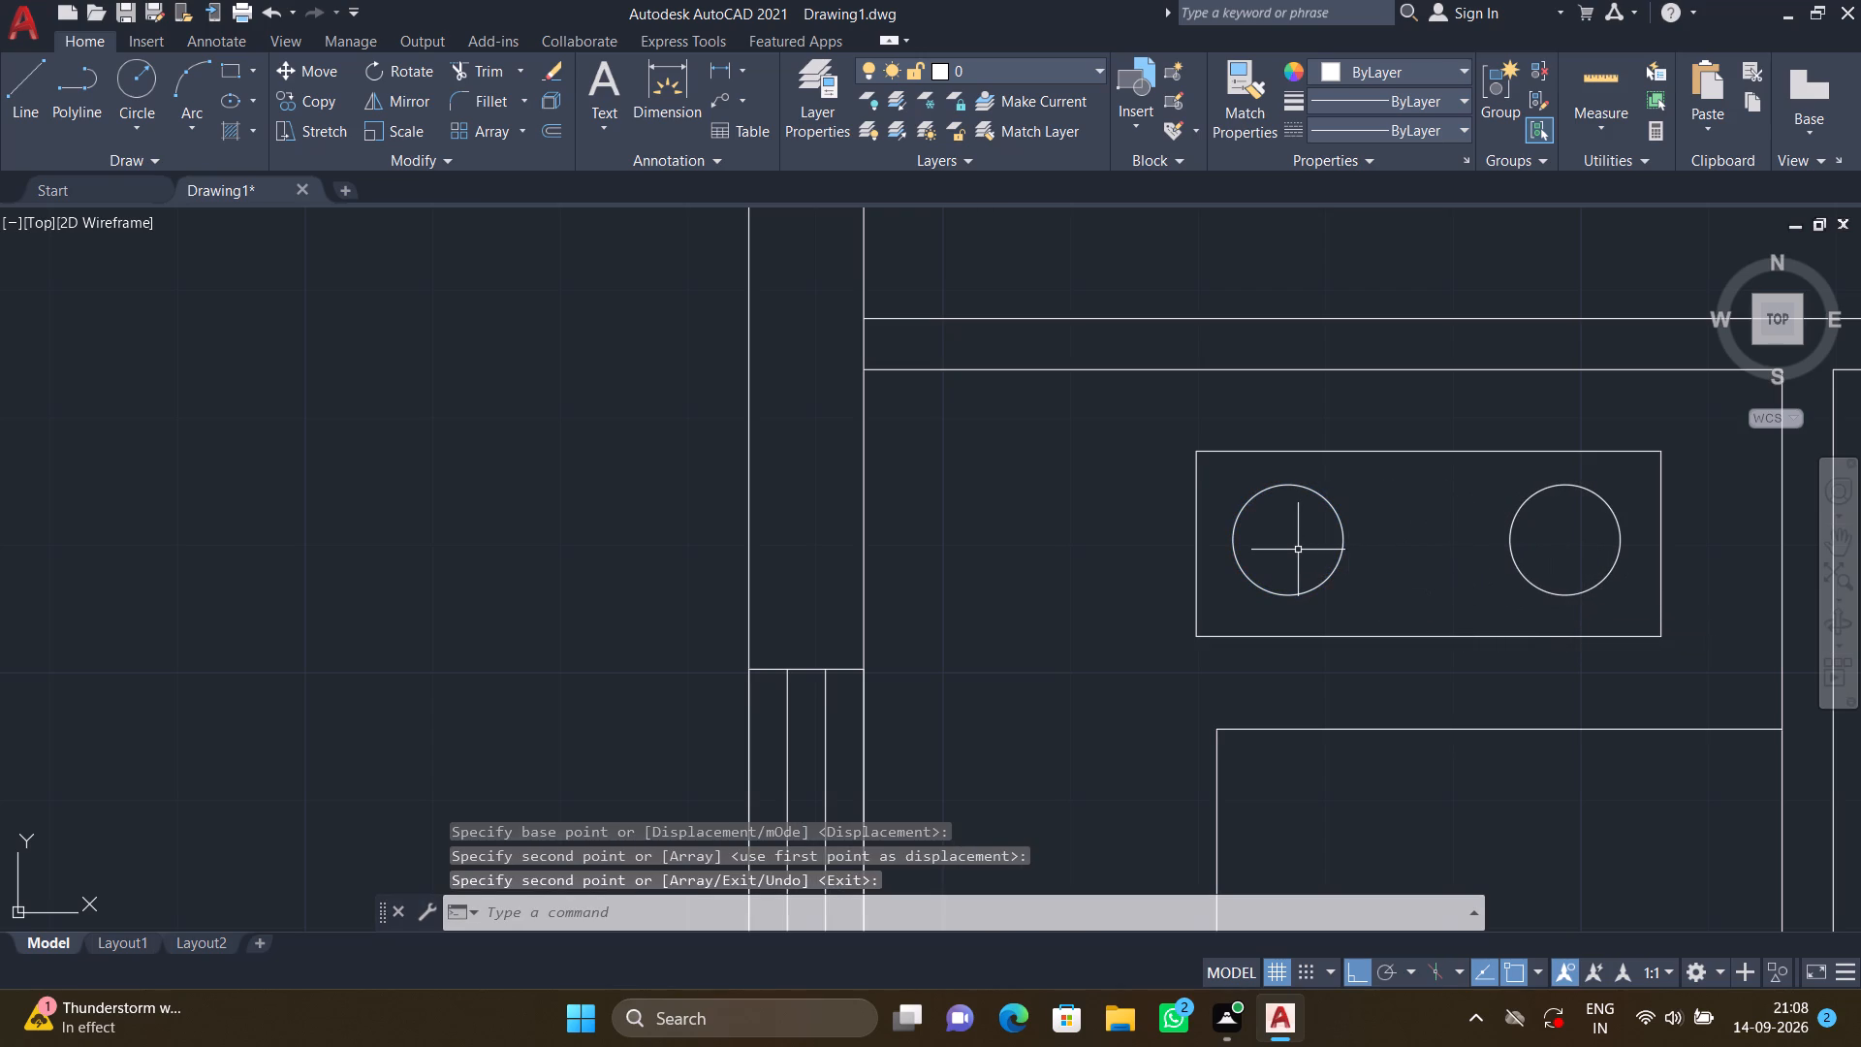
Draw a smaller concentric circle inside the west burner circle.
key(c)
key(Return)
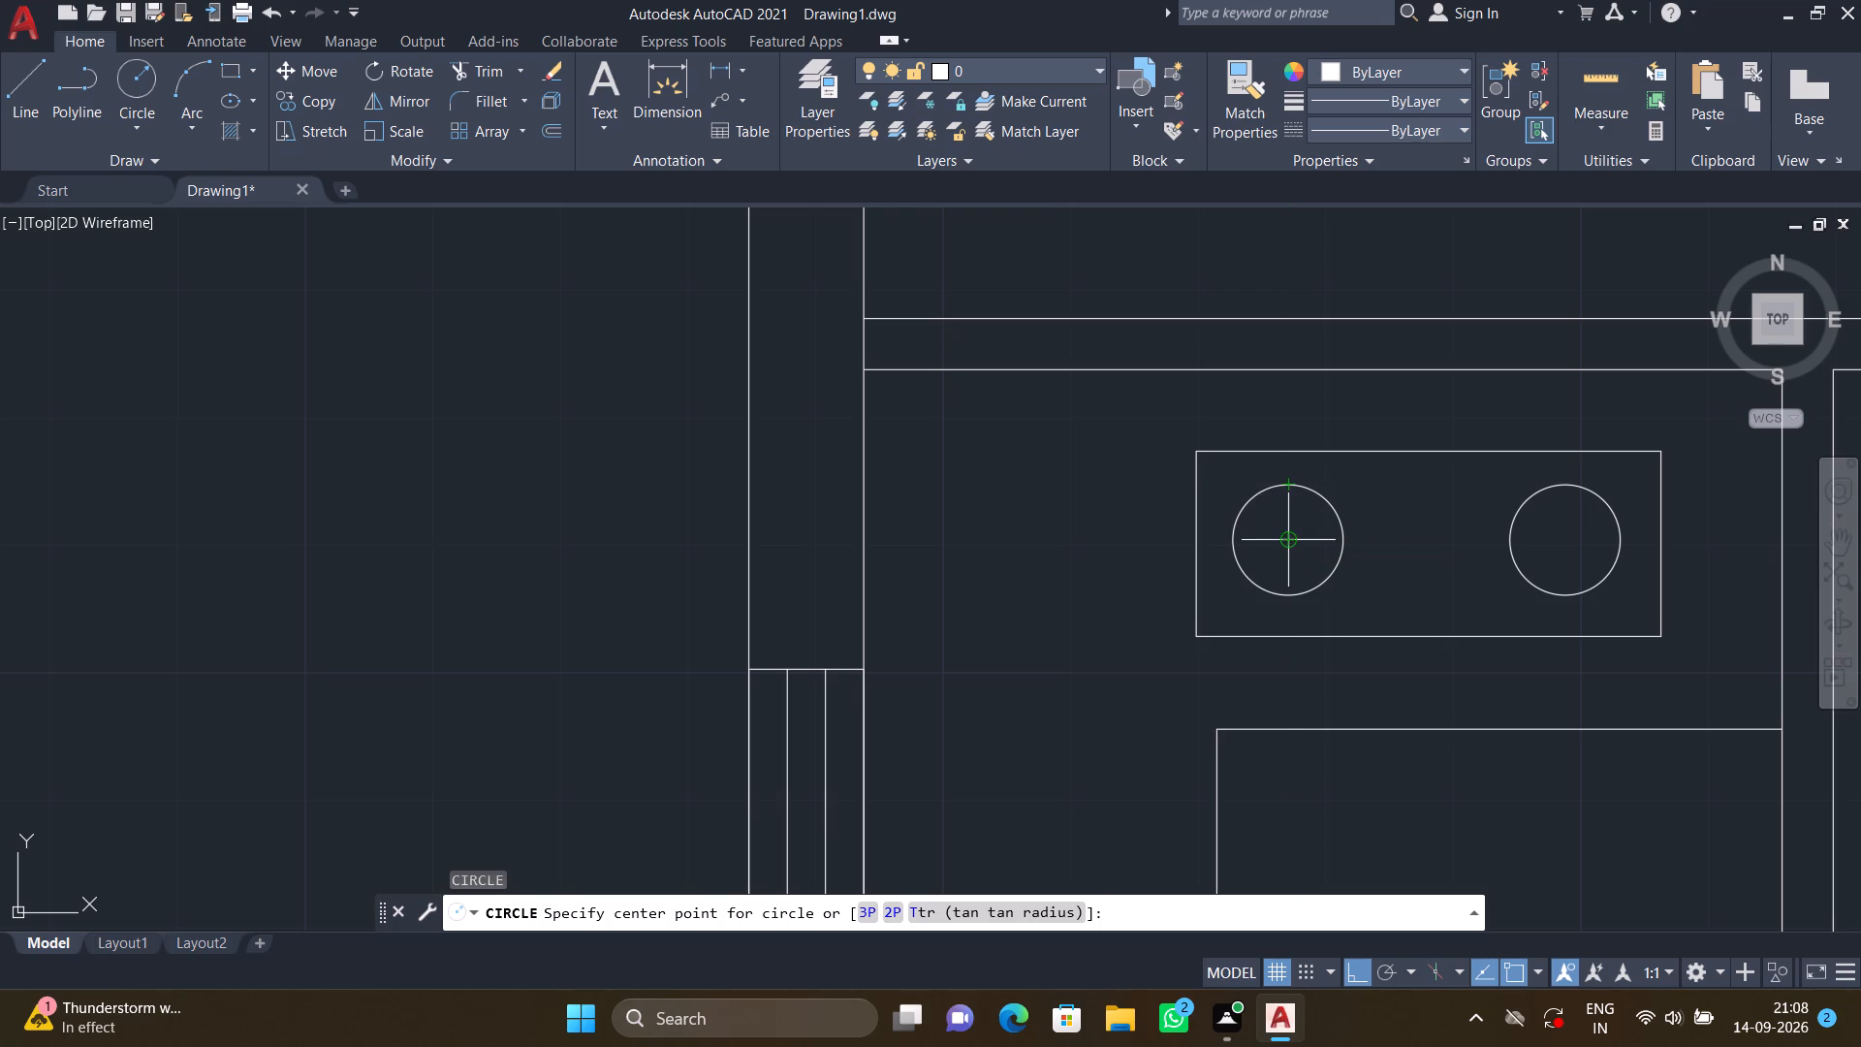
click(1287, 537)
click(1305, 574)
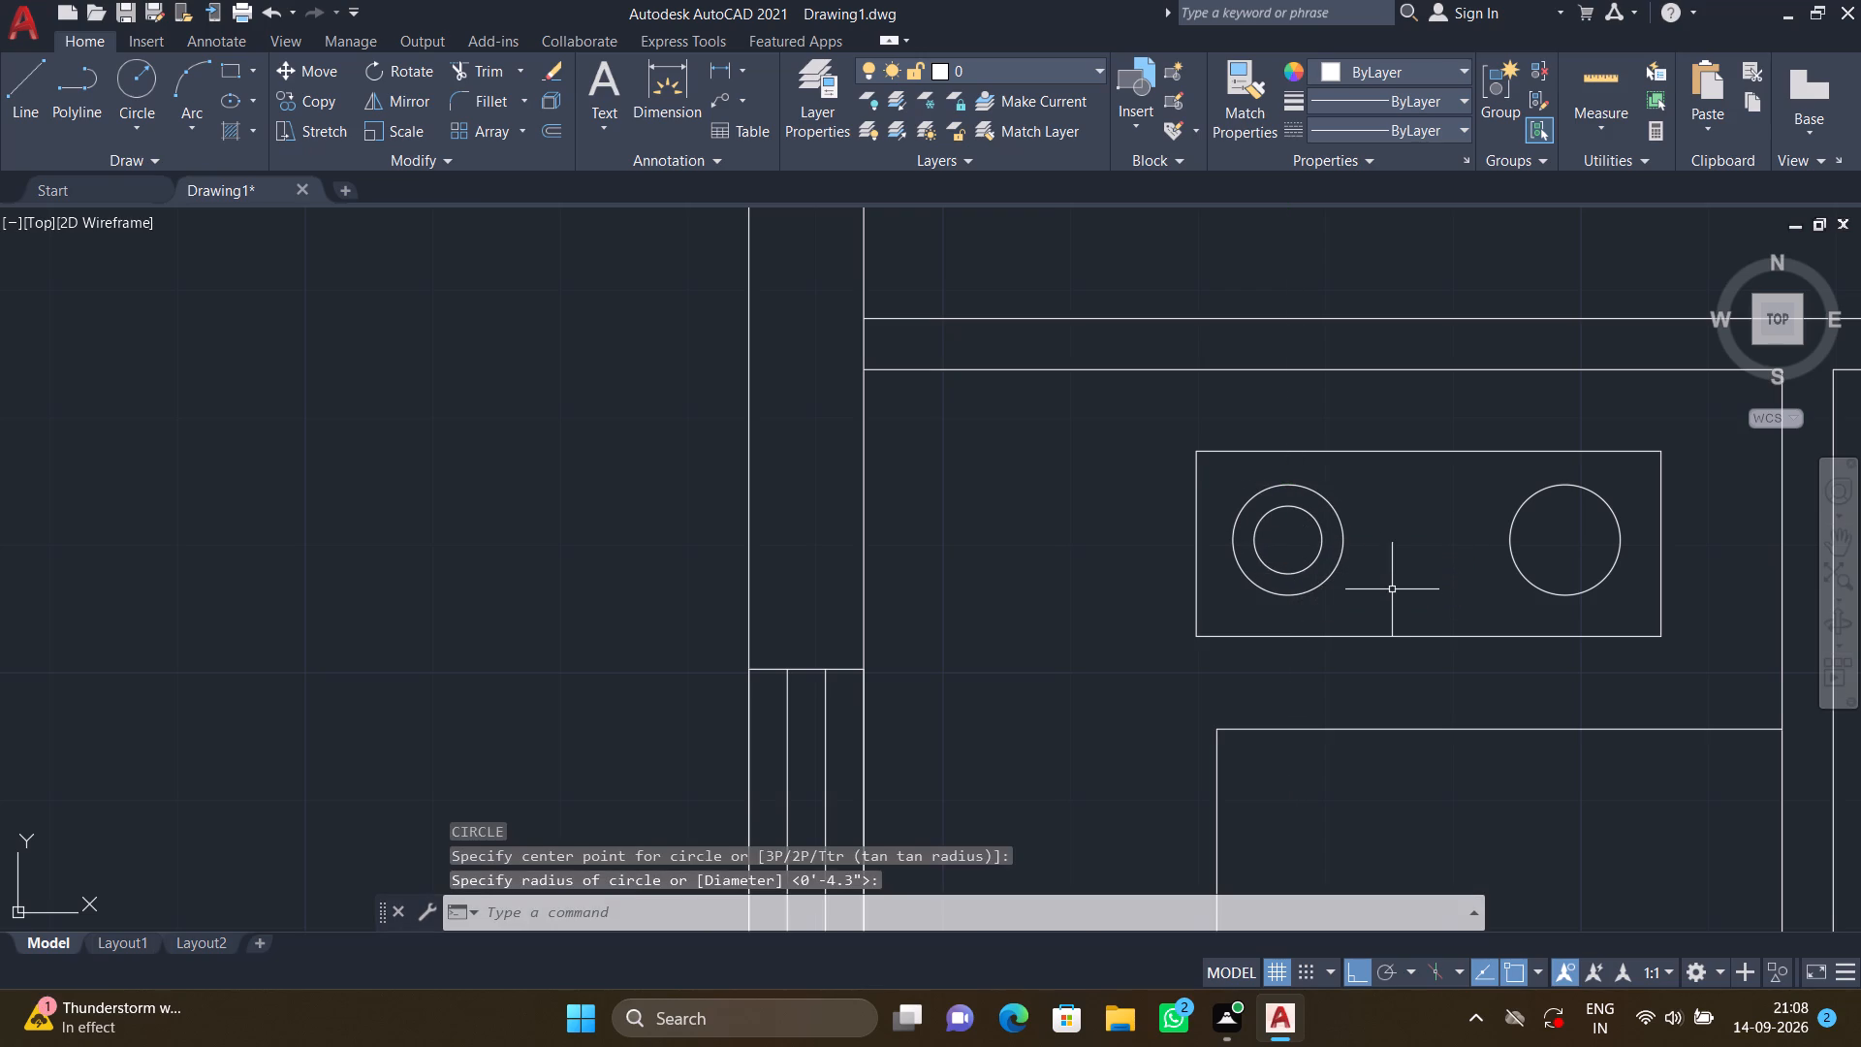
Copy the small inner circle from the west burner's centre to the east burner's centre.
text(CO)
key(Return)
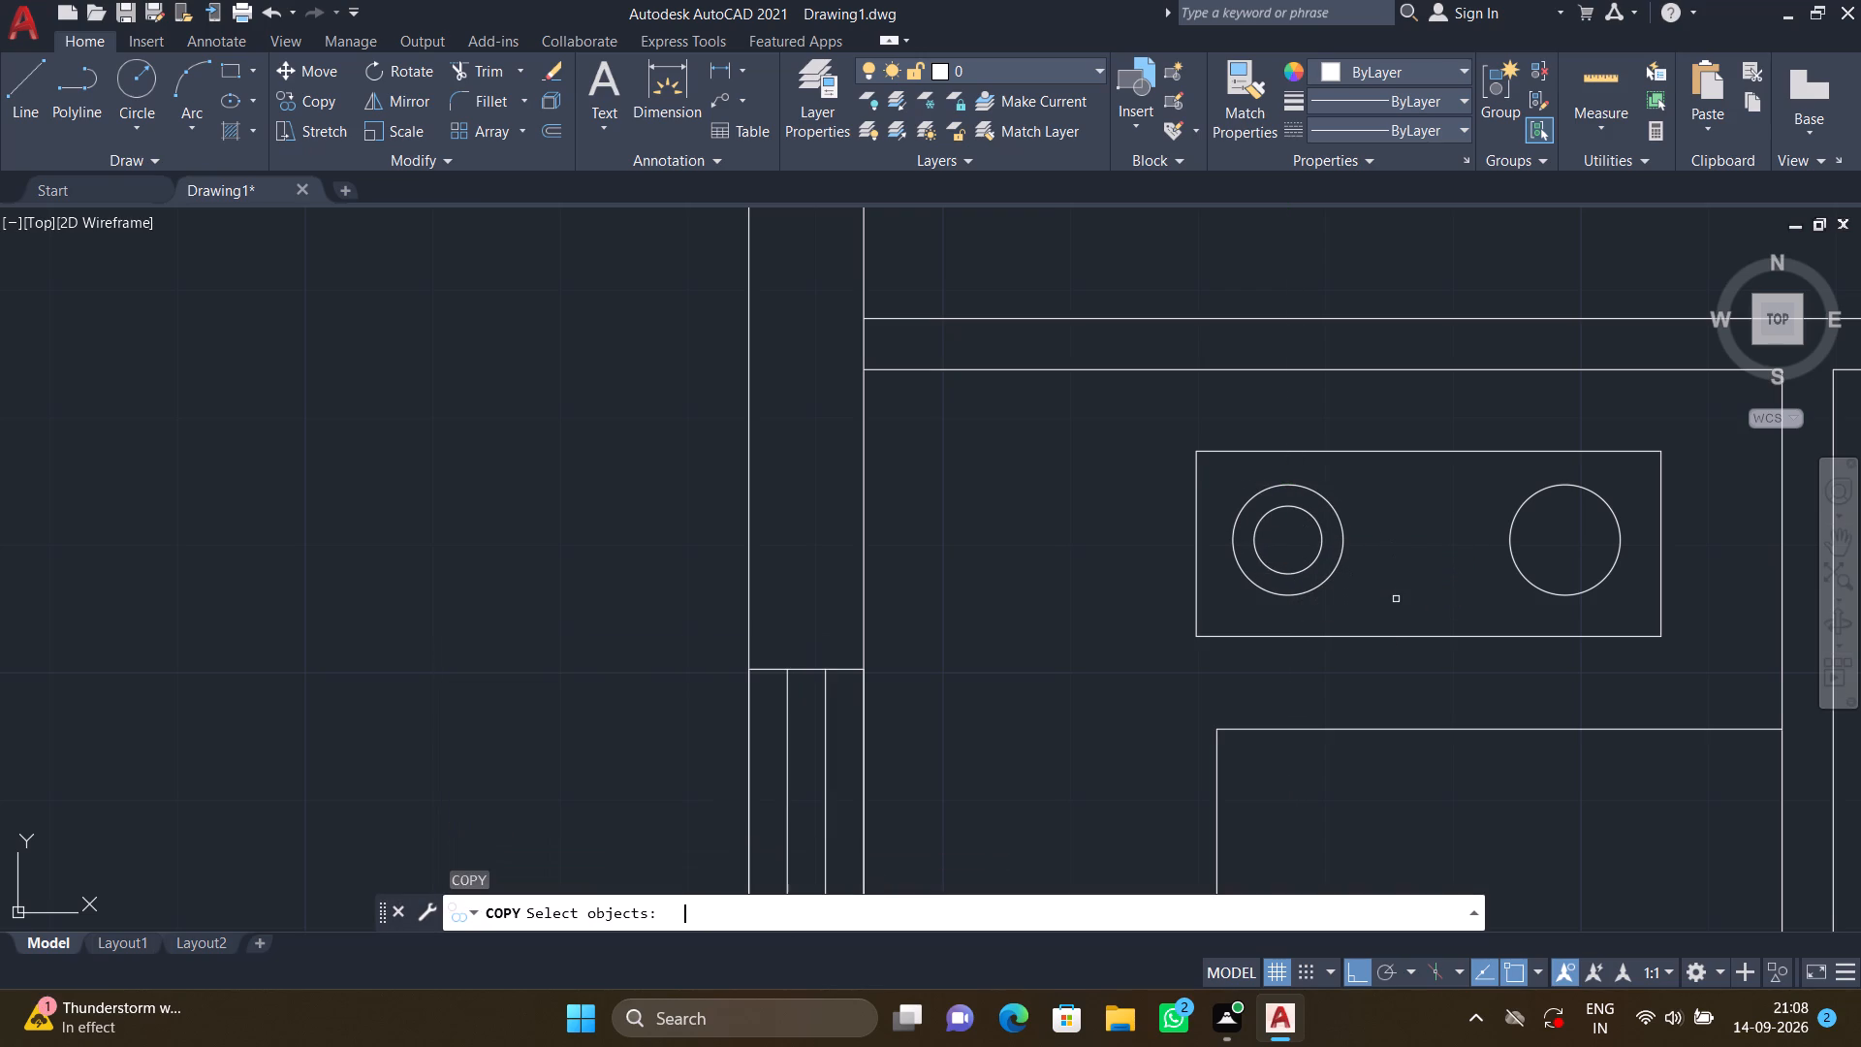
click(1290, 576)
key(Return)
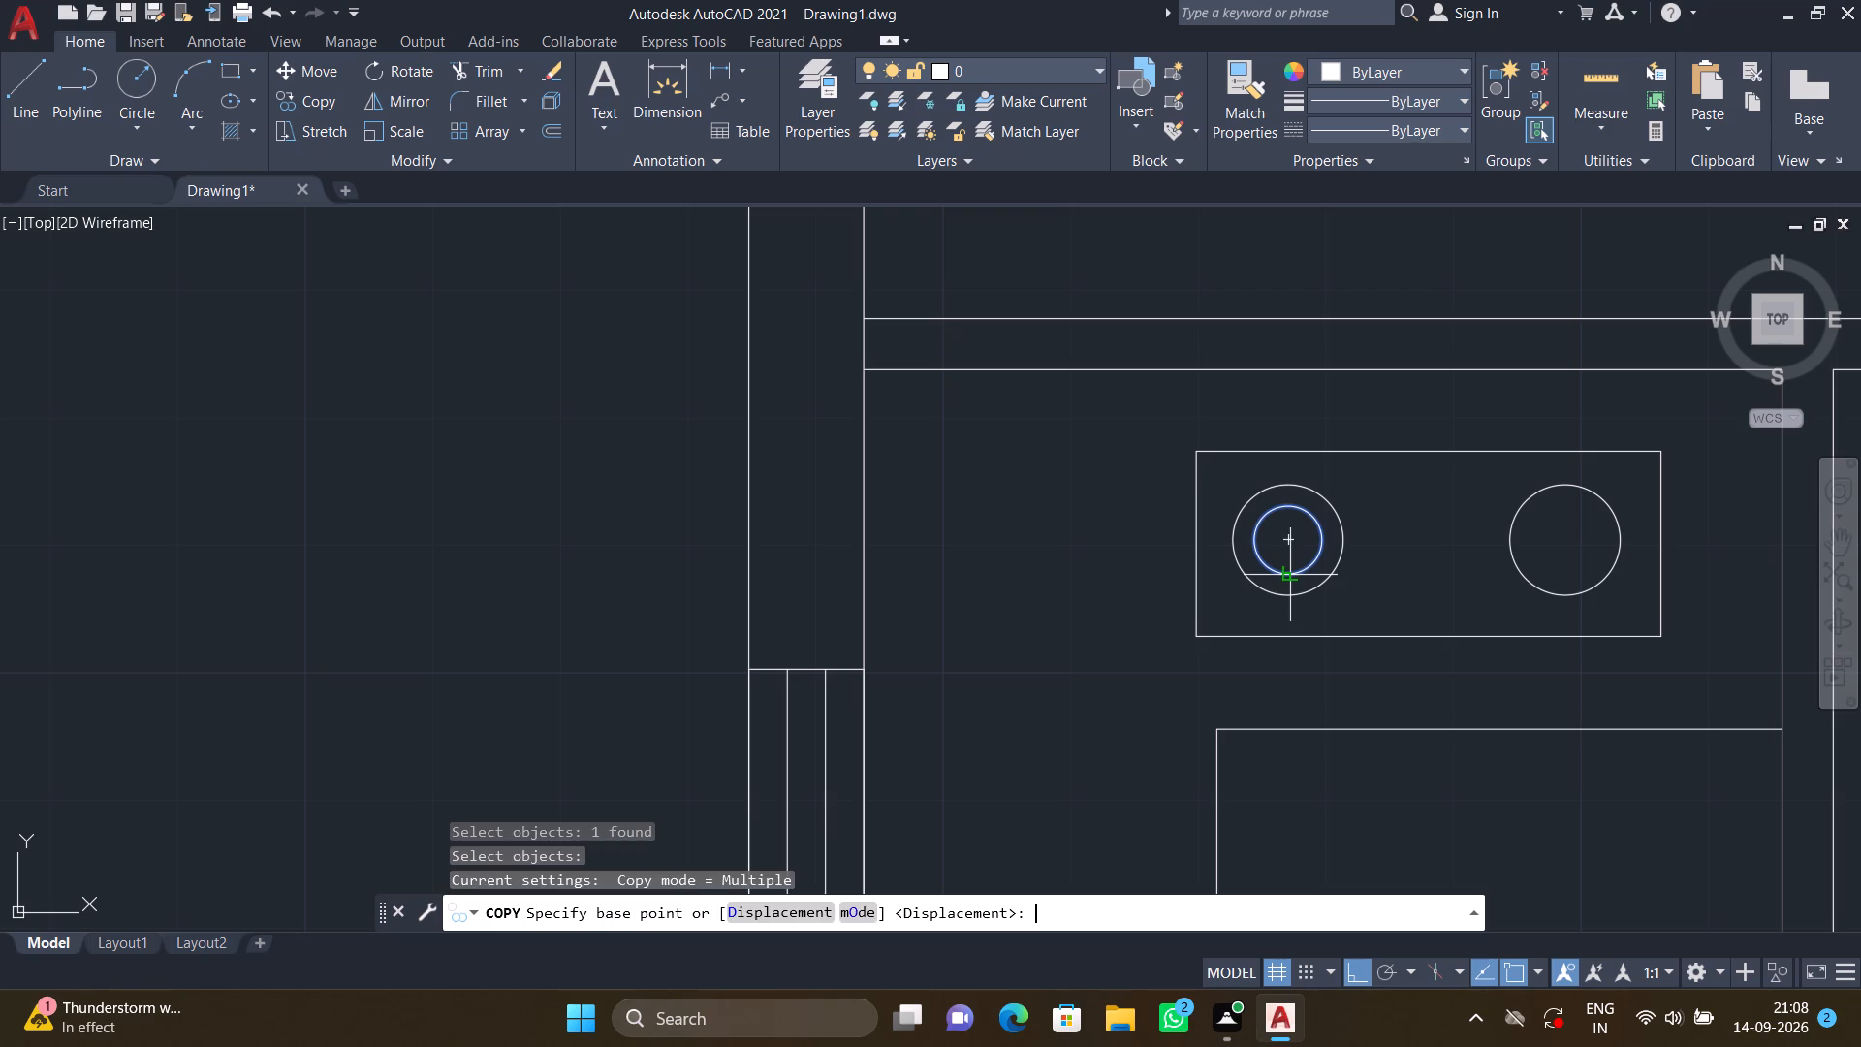
click(1286, 541)
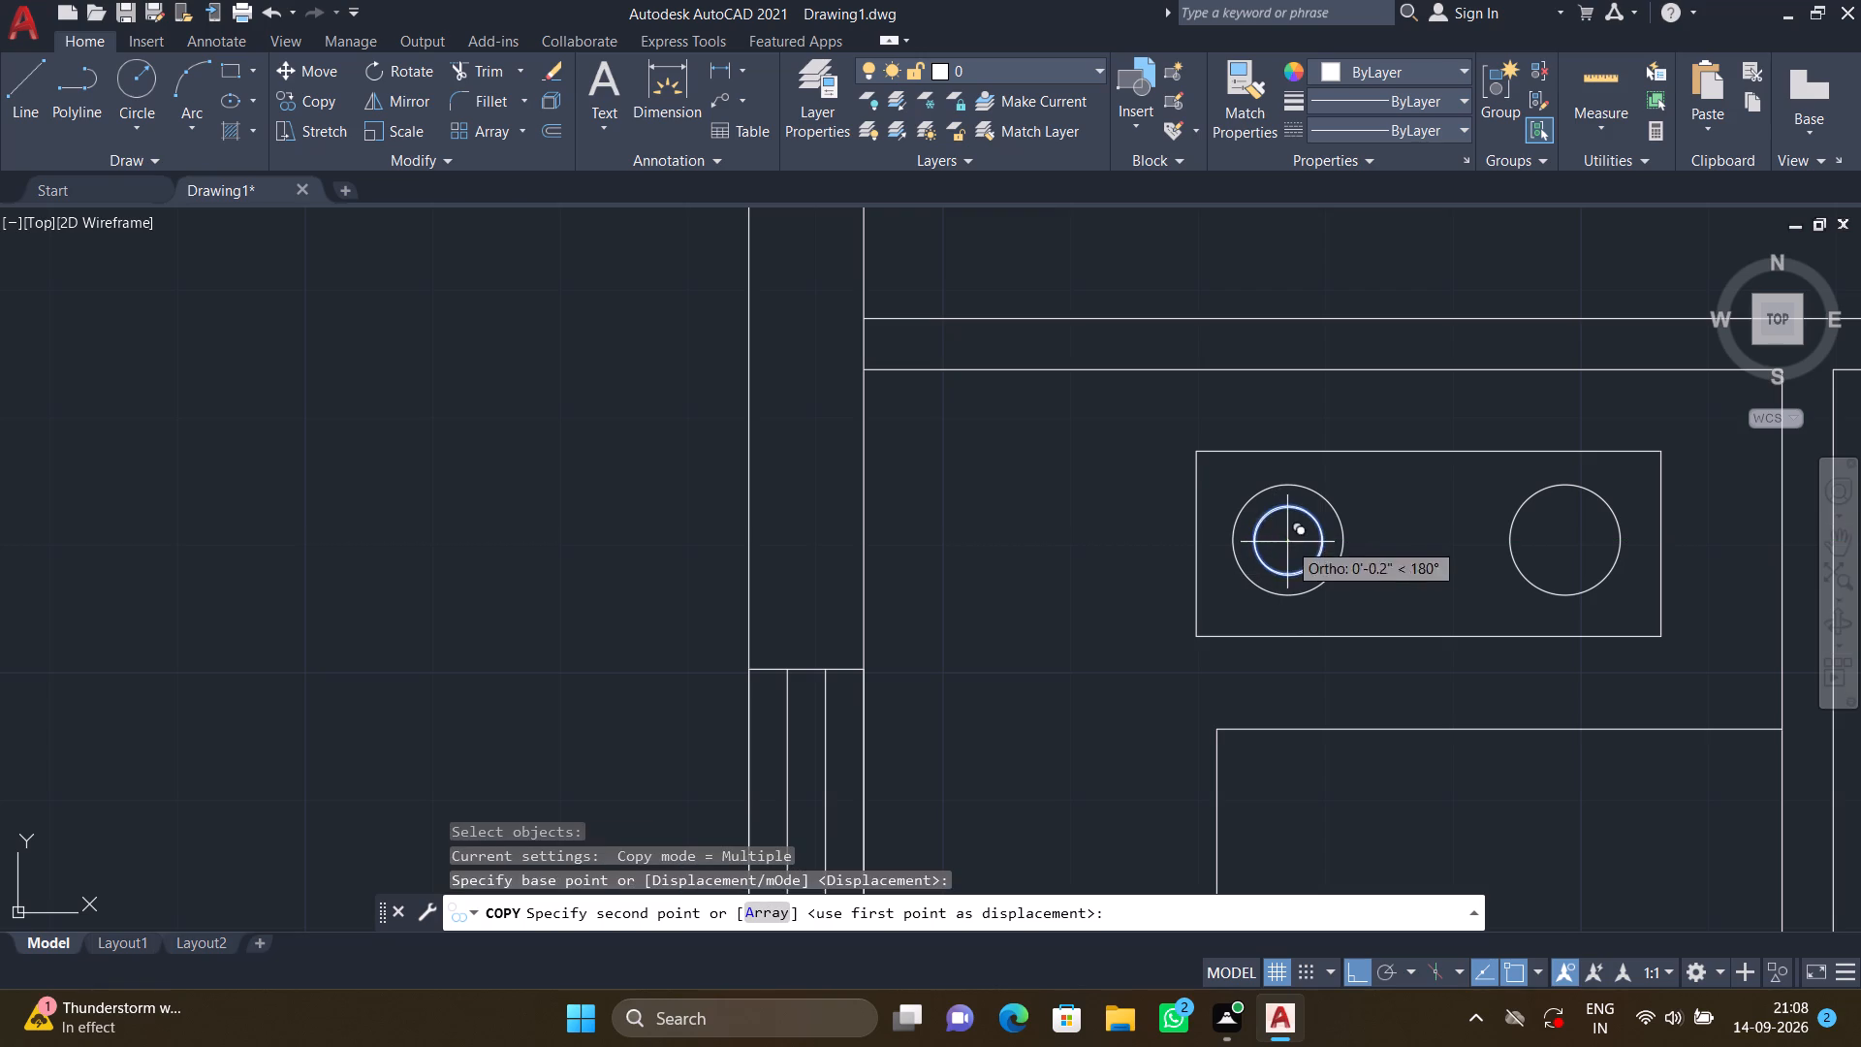
click(1567, 543)
key(Return)
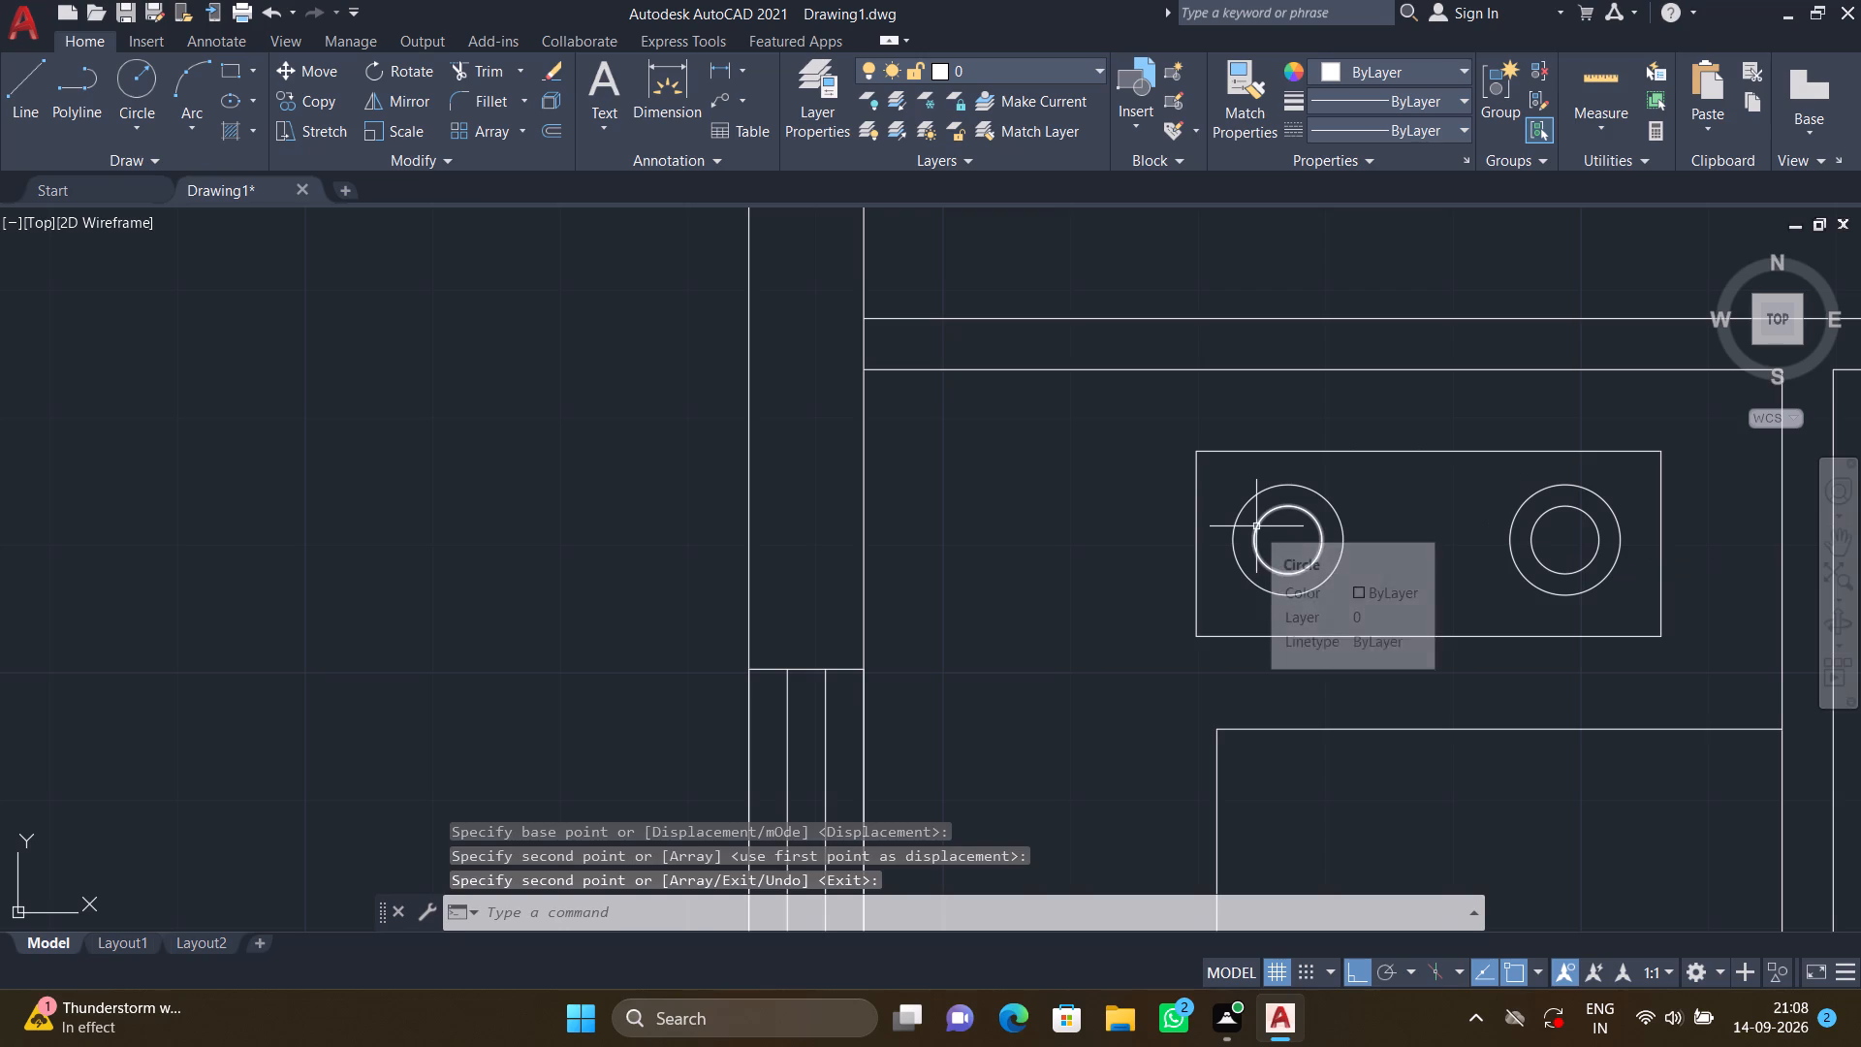
Draw two lines from the west burner's centre past its outer circle, about 5.5" north and about 5.7" west.
key(l)
key(Return)
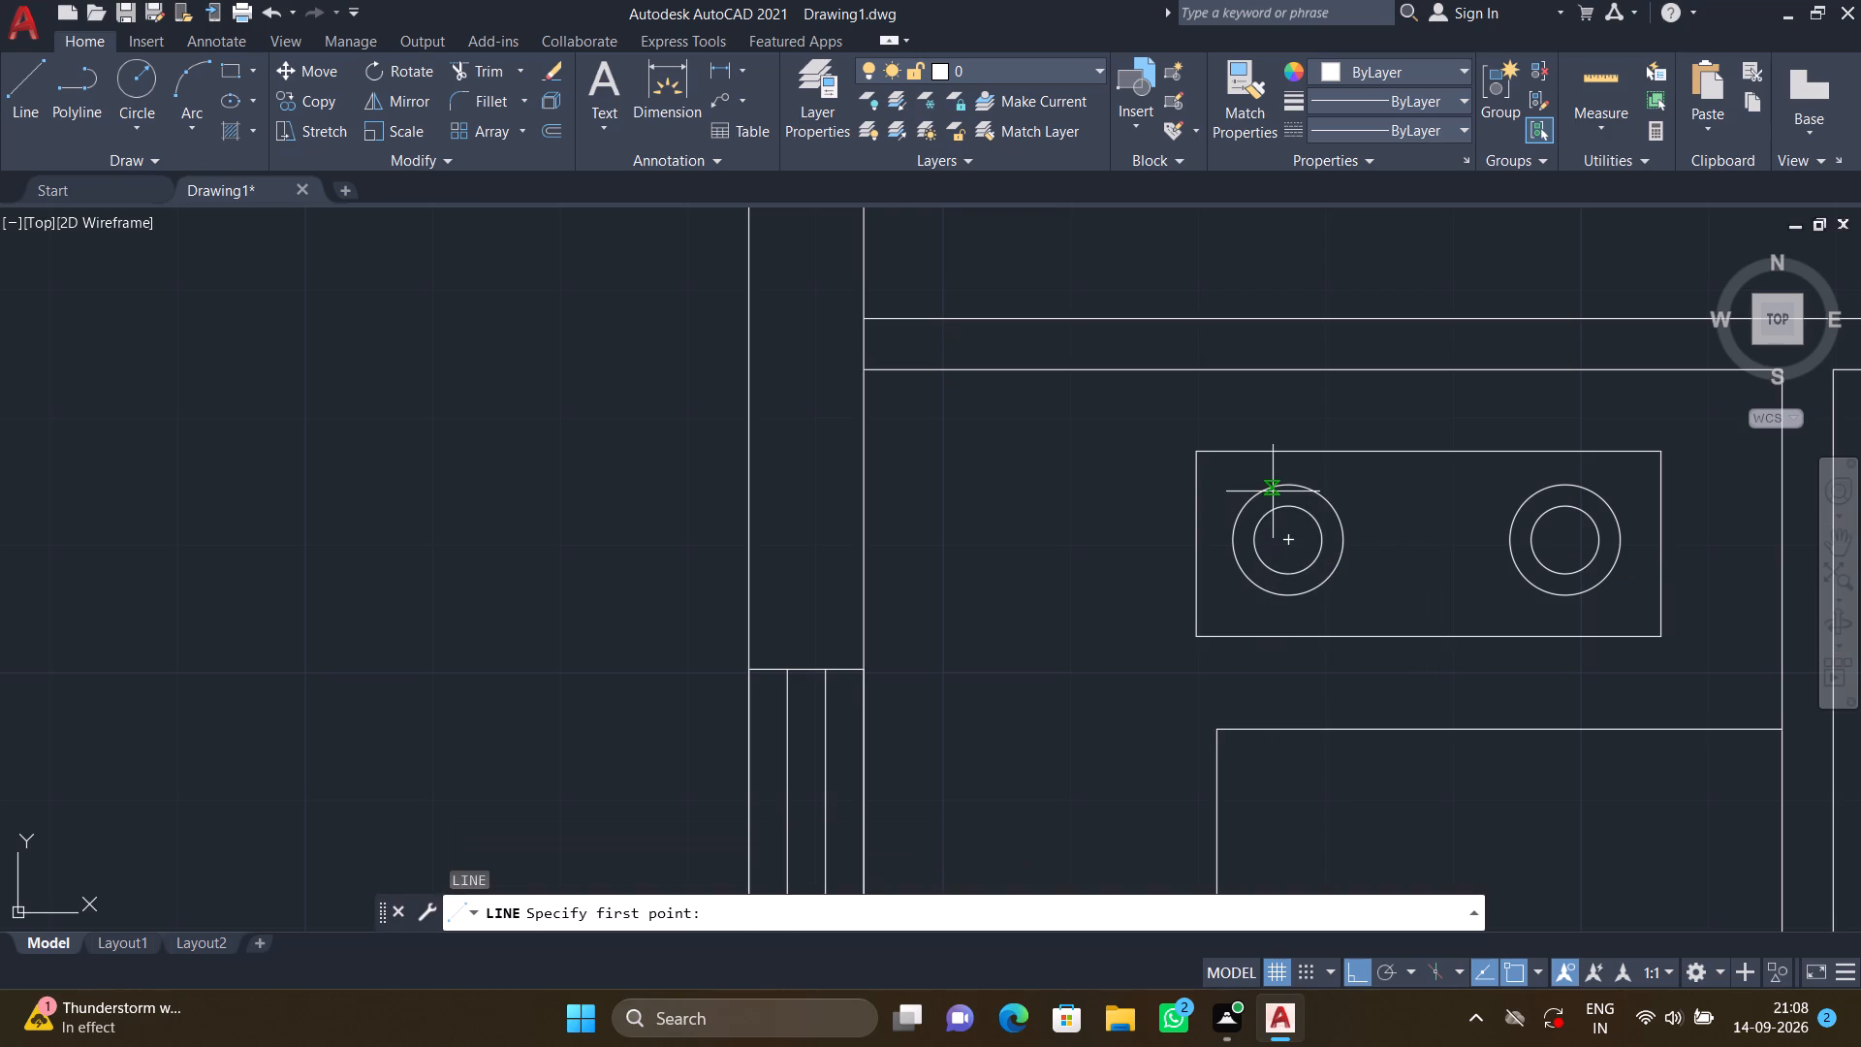
scroll(1276, 492, up, 2)
click(1301, 618)
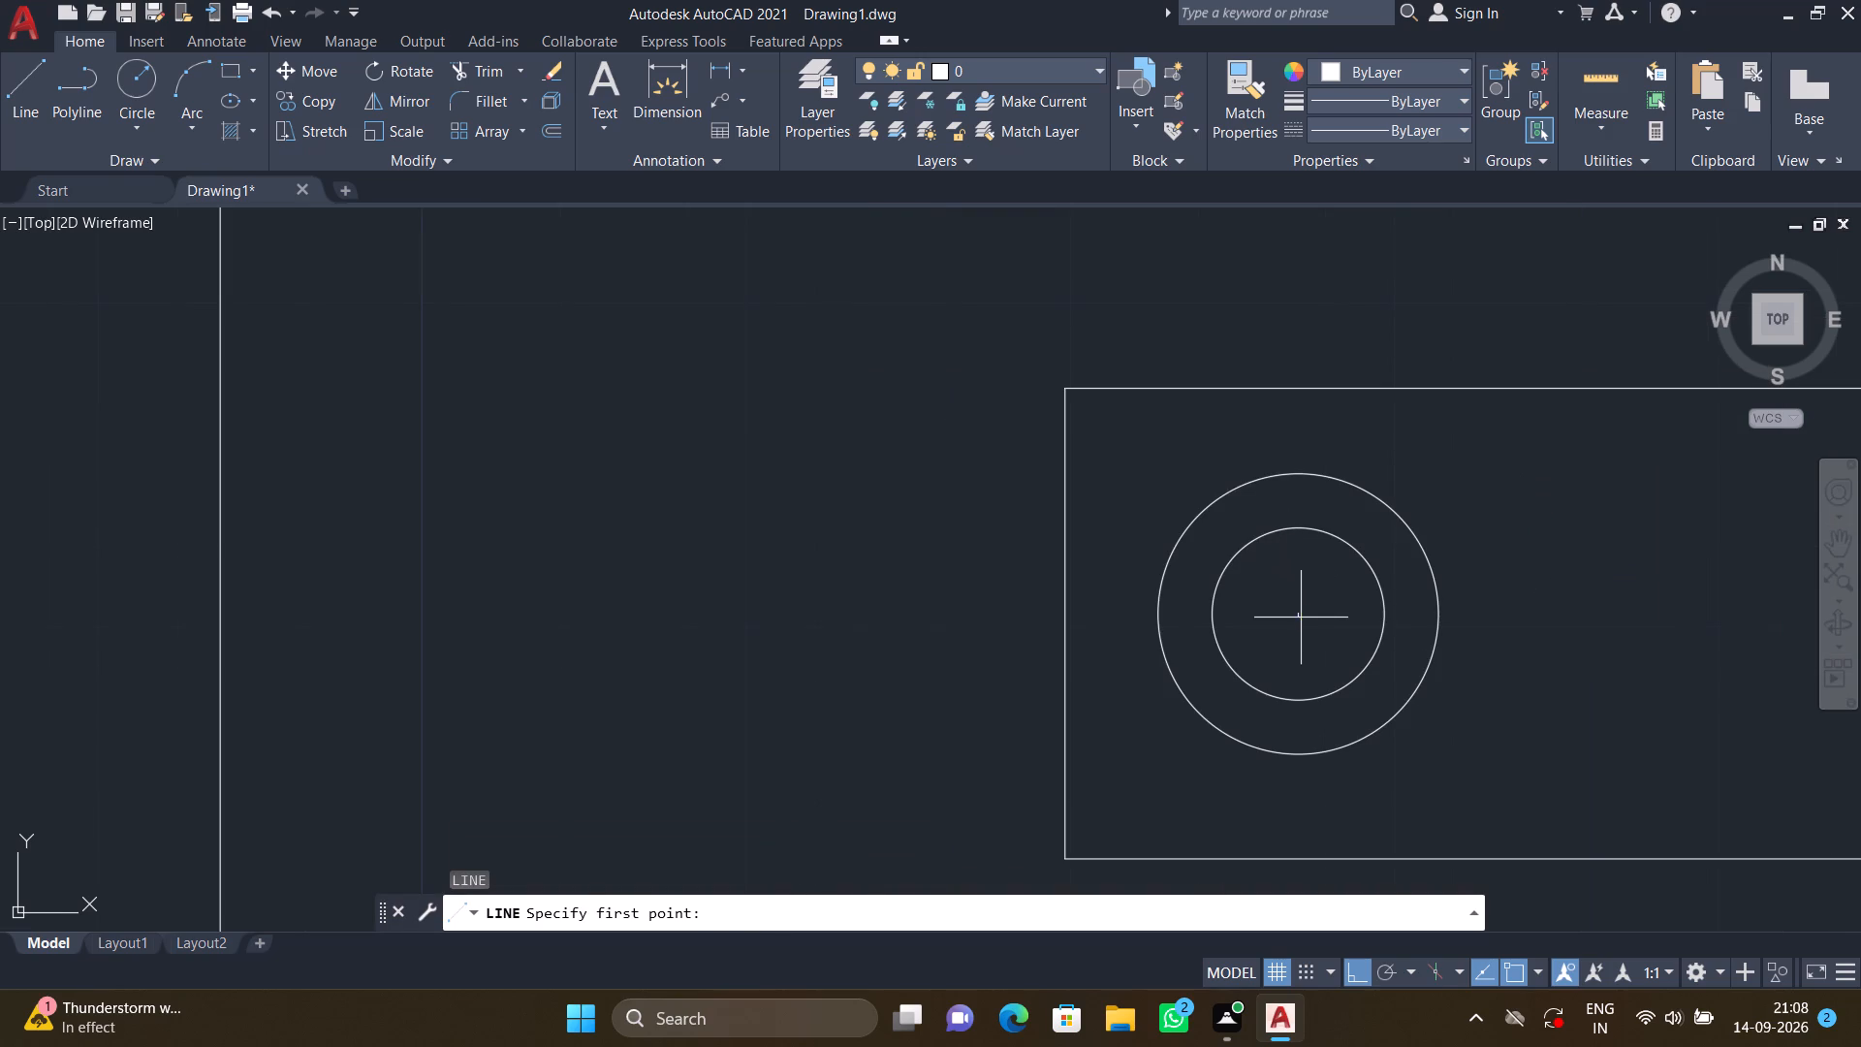
click(1297, 439)
key(Return)
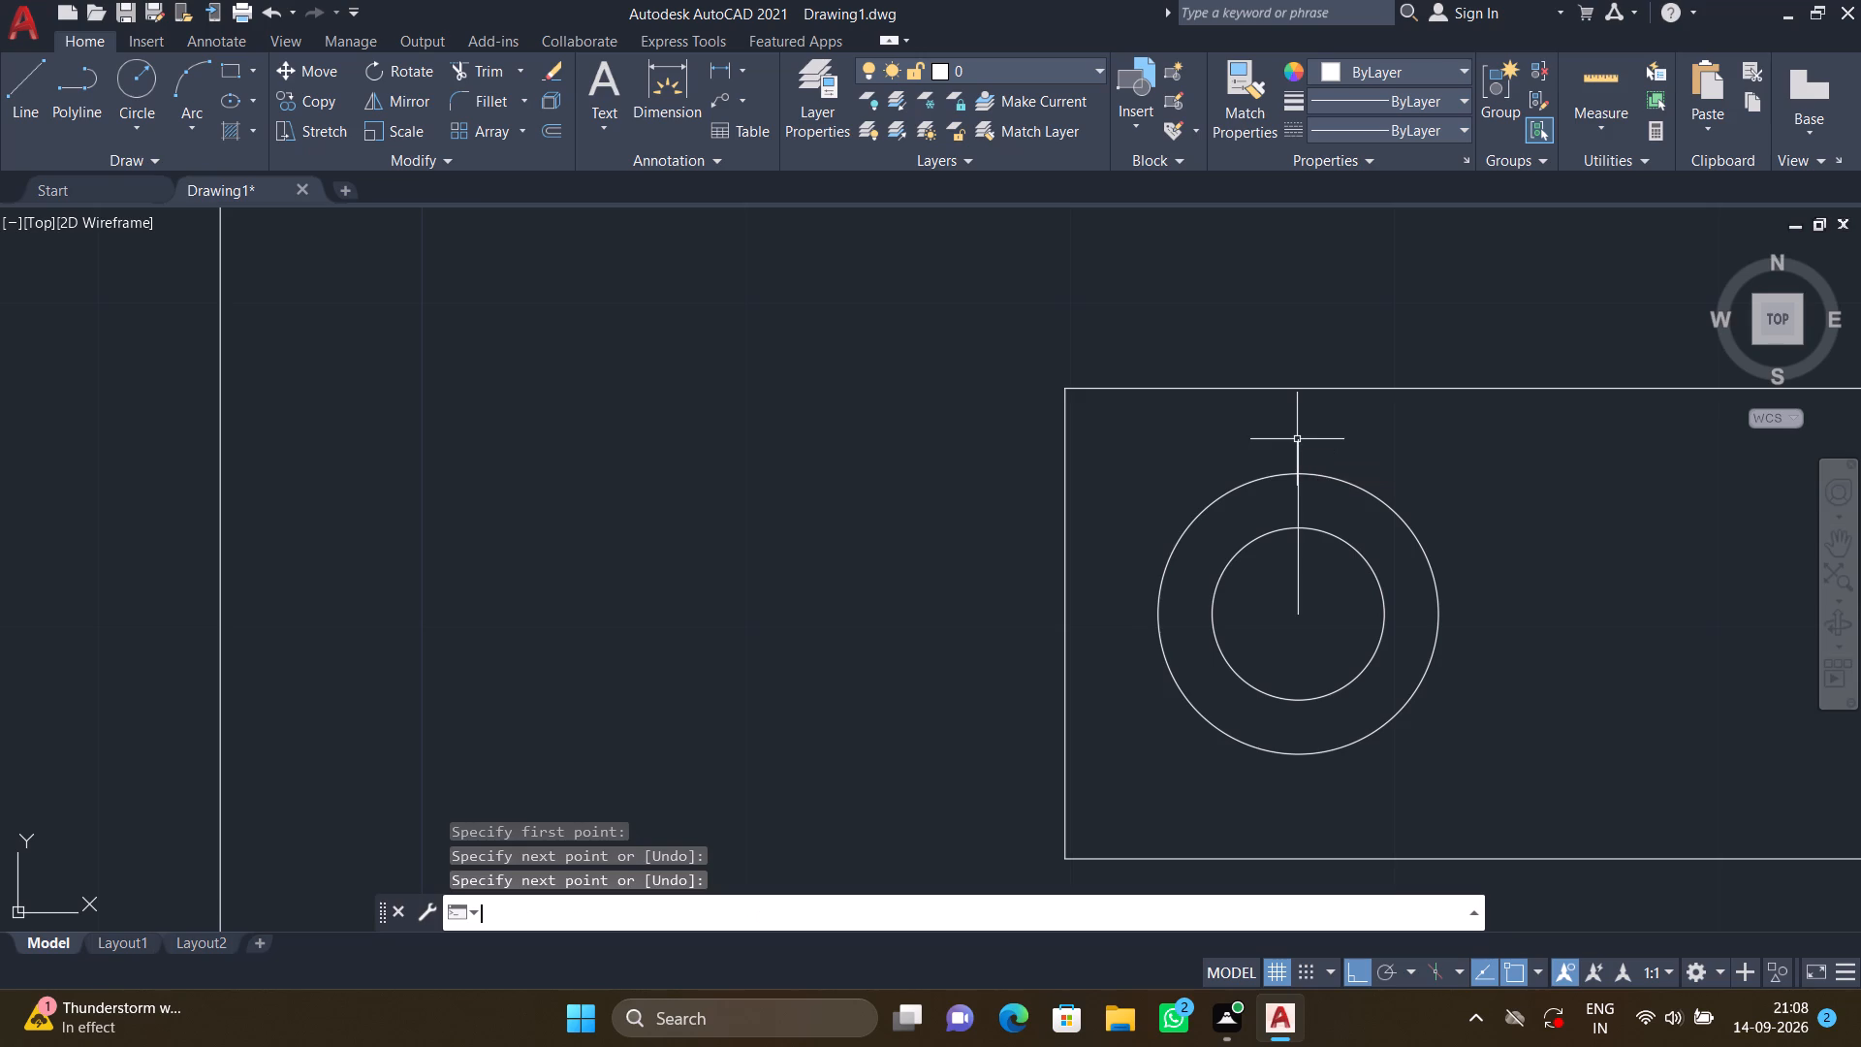
key(l)
key(Return)
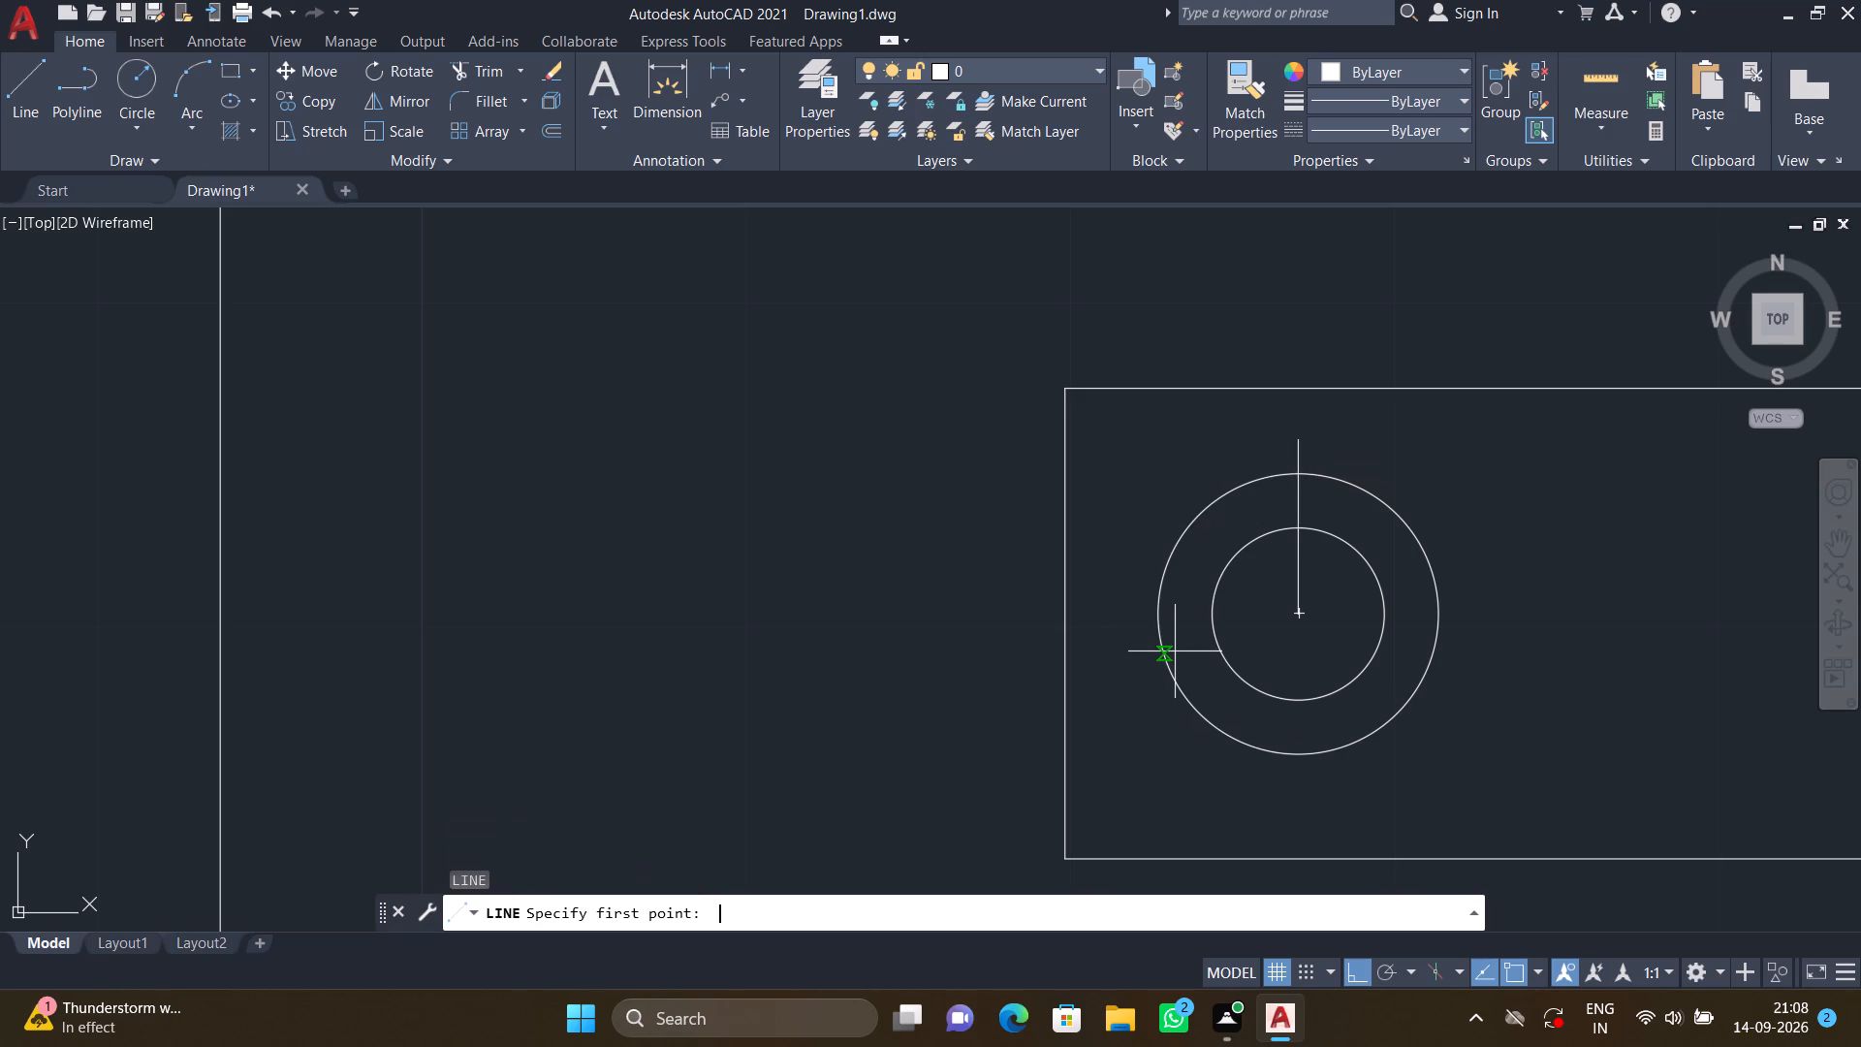
click(1297, 615)
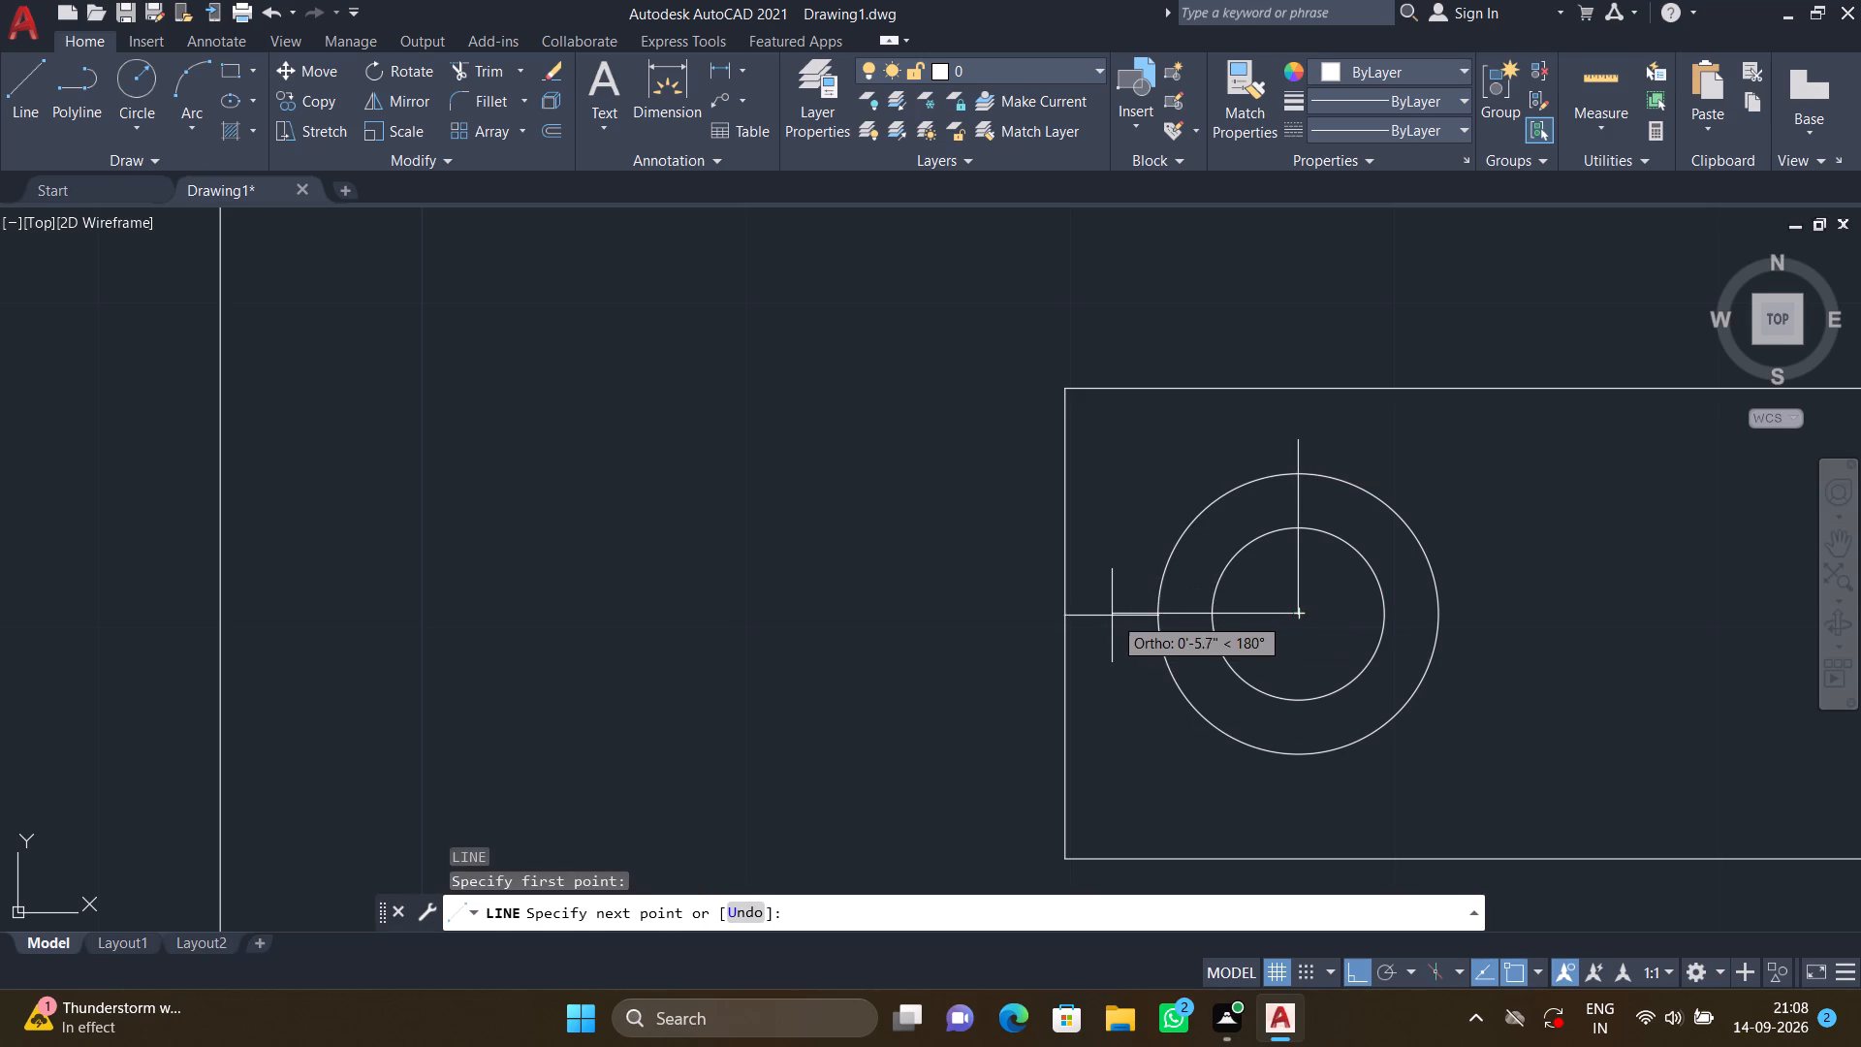
click(1110, 618)
key(Return)
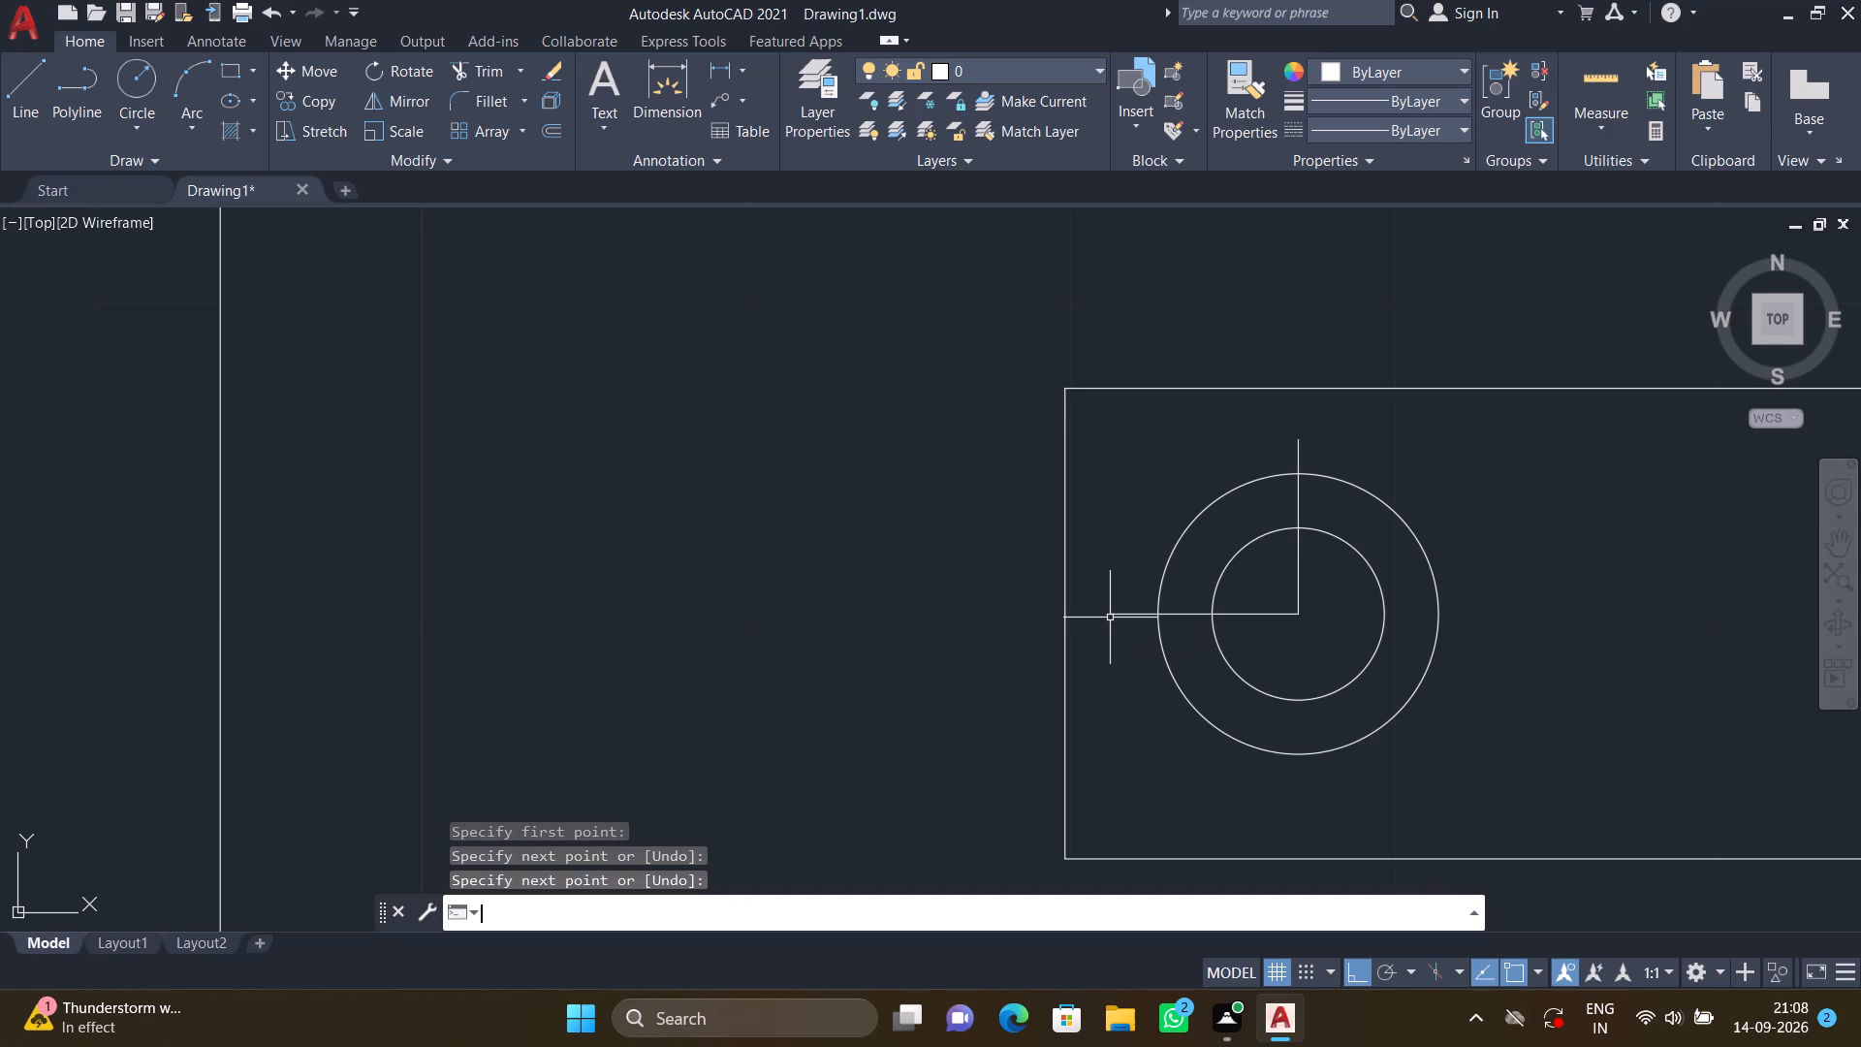
Complete the west burner's crosshair with lines from its centre, about 5.6" south and about 6" east.
key(l)
key(Return)
click(1291, 619)
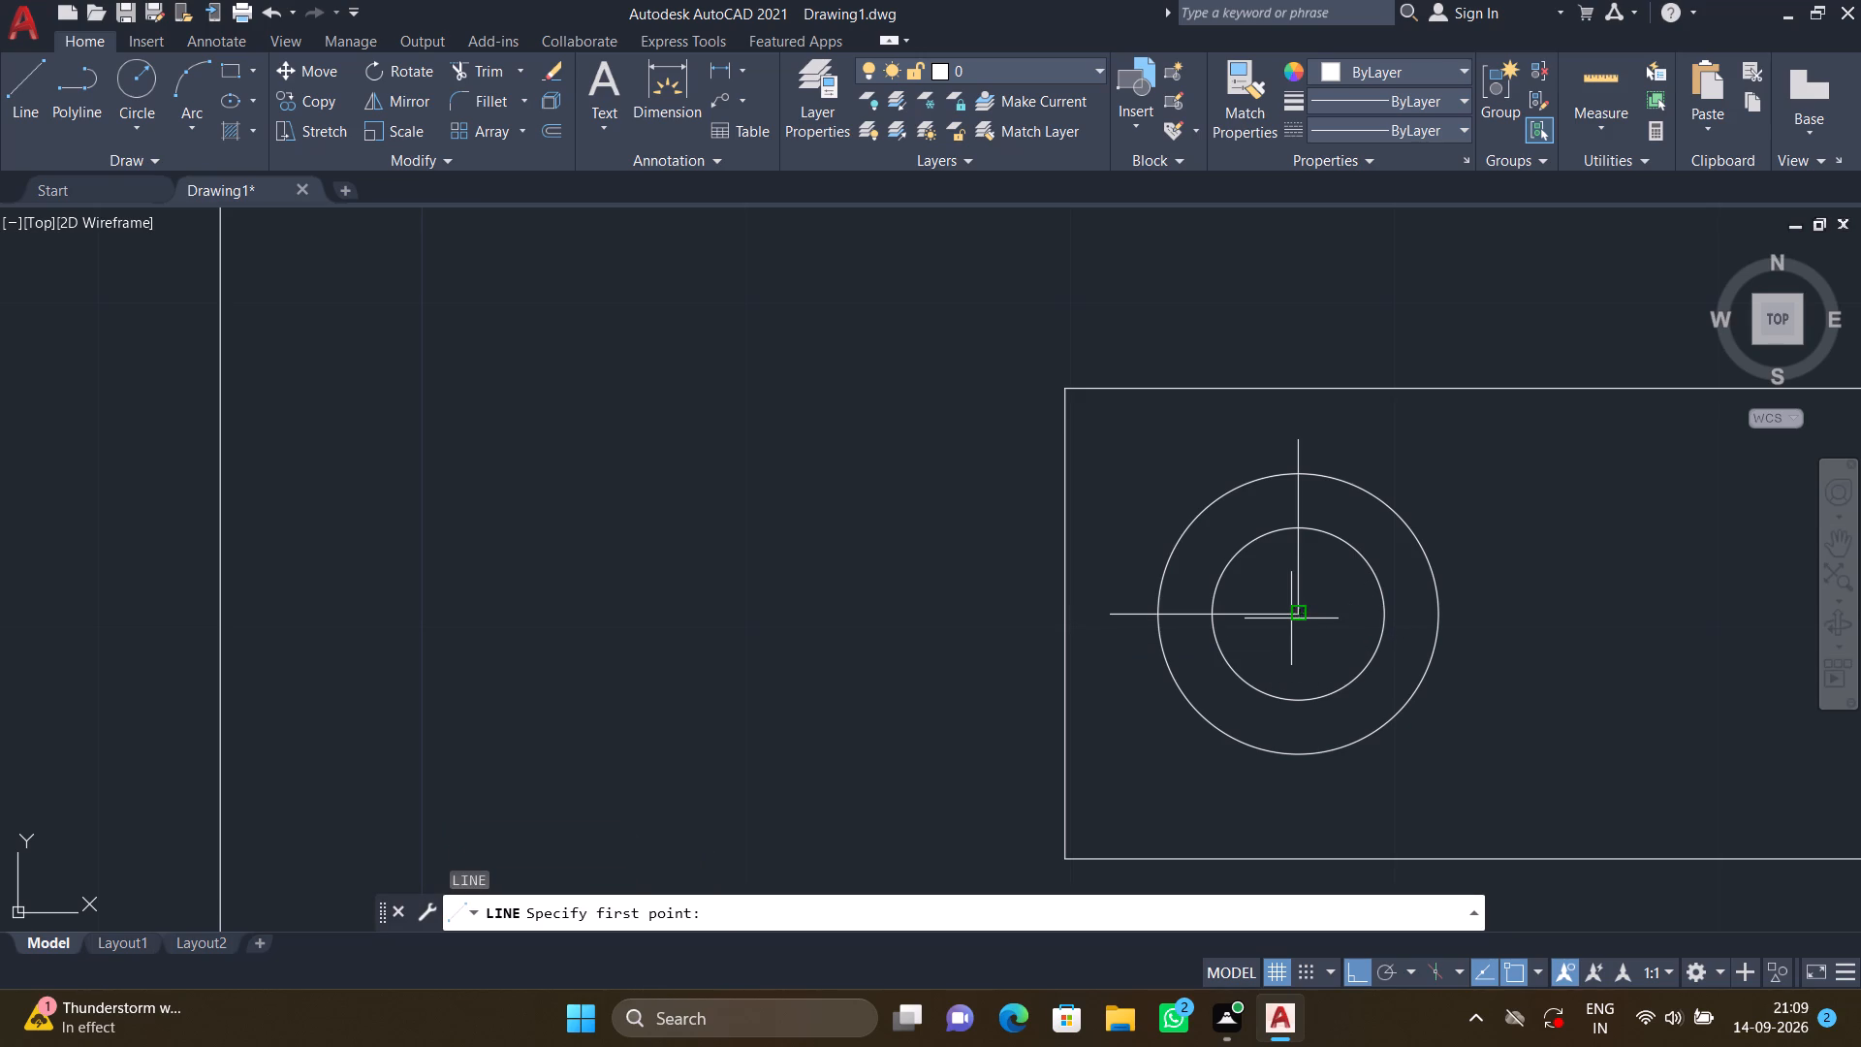
click(1303, 795)
key(Return)
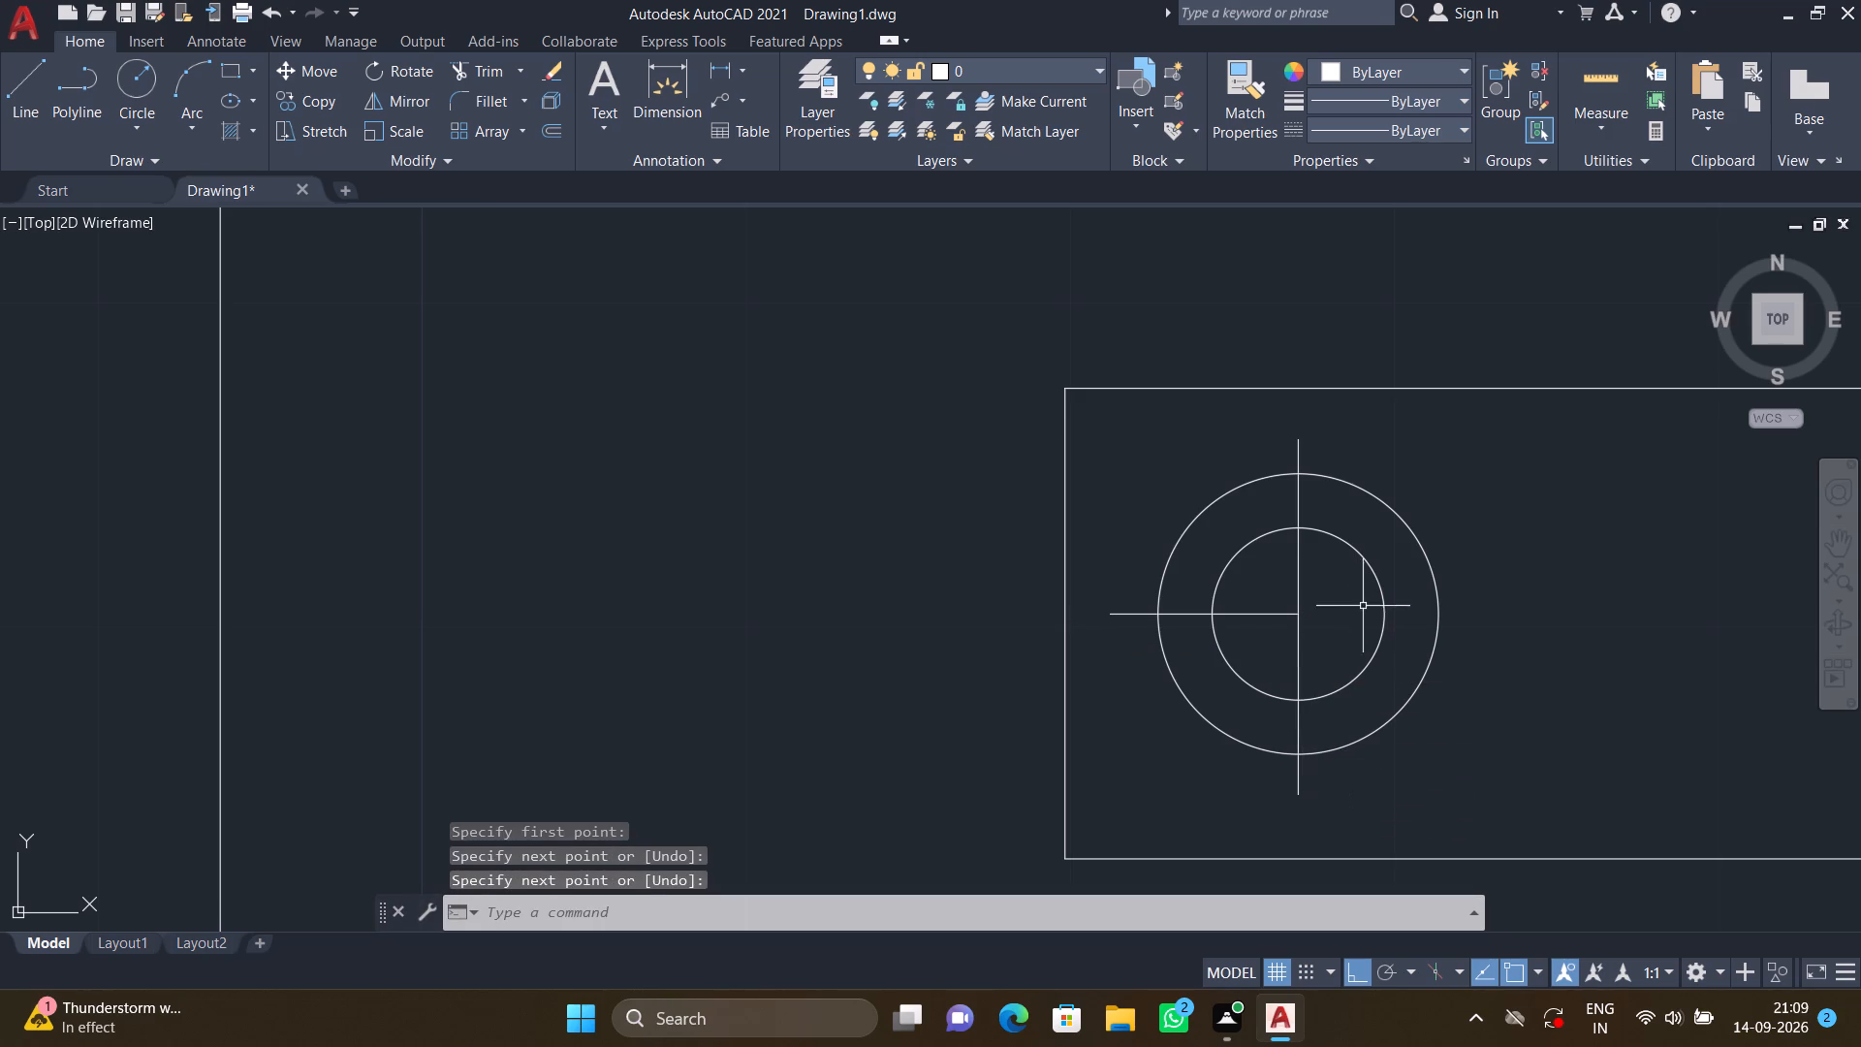
key(l)
key(Return)
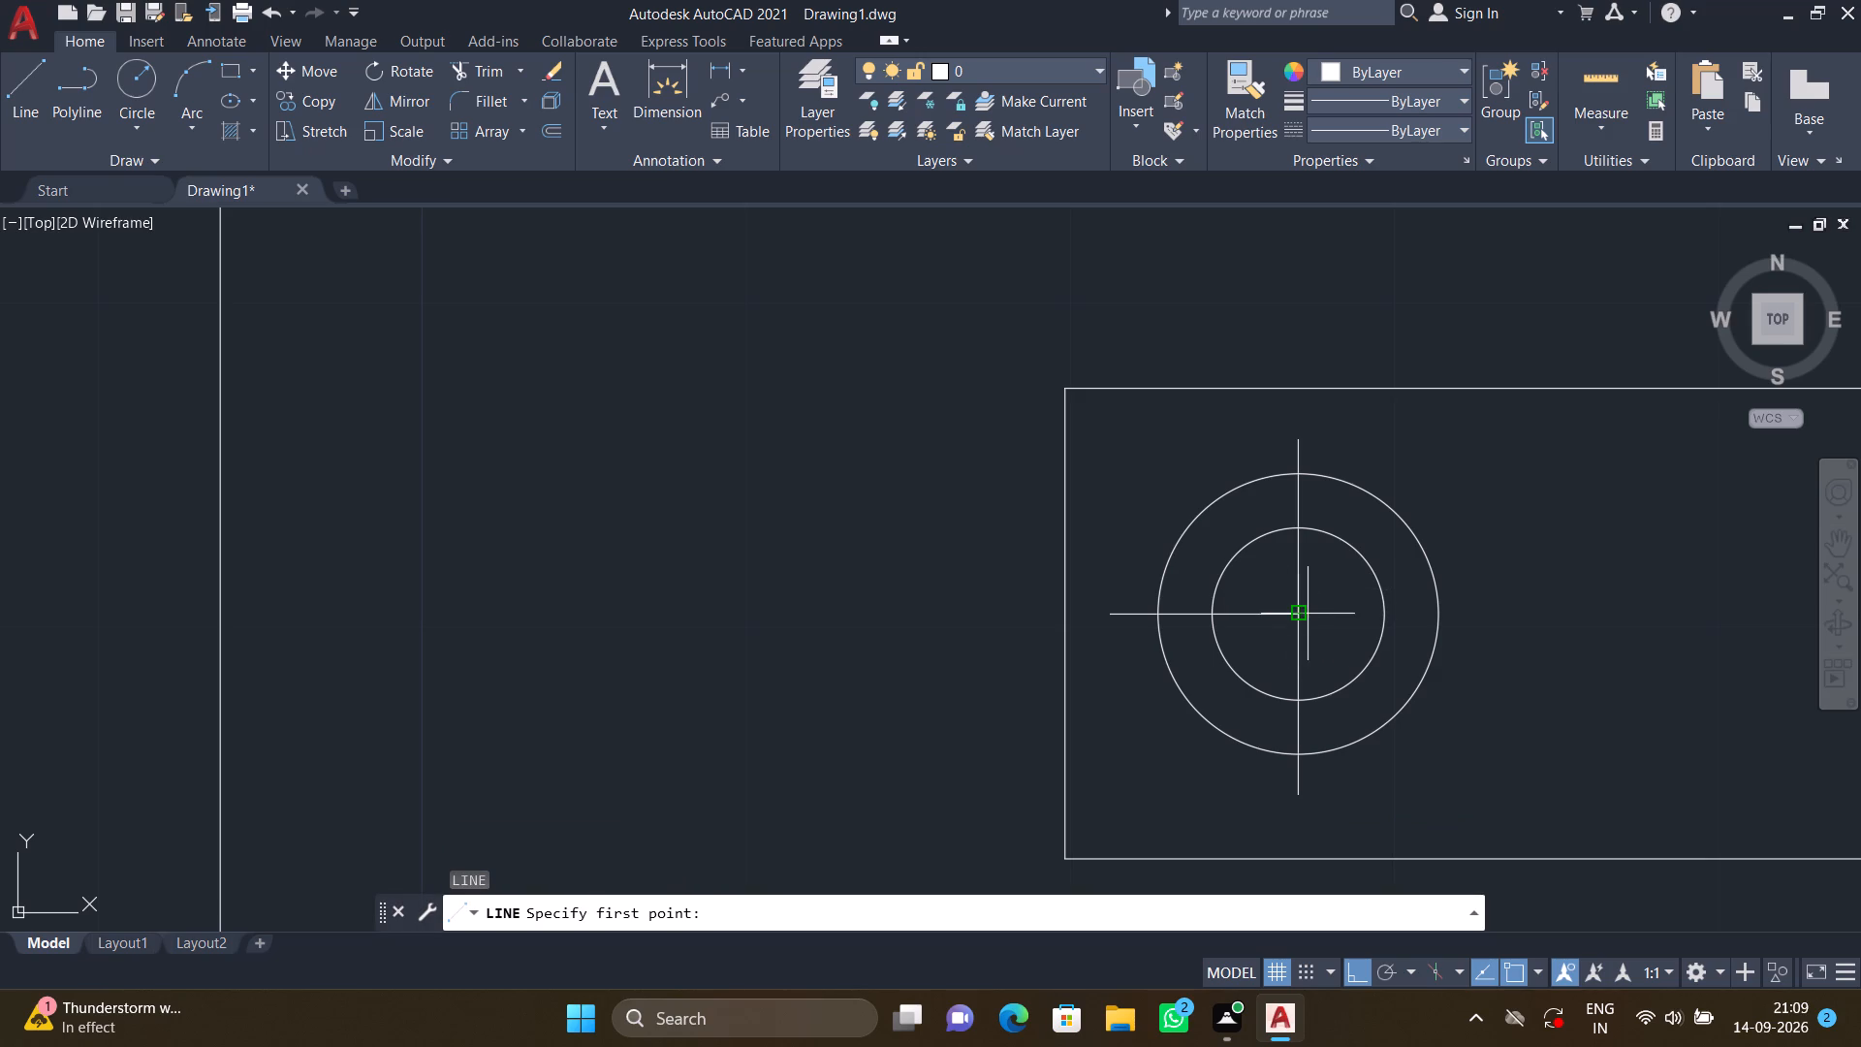
click(1302, 610)
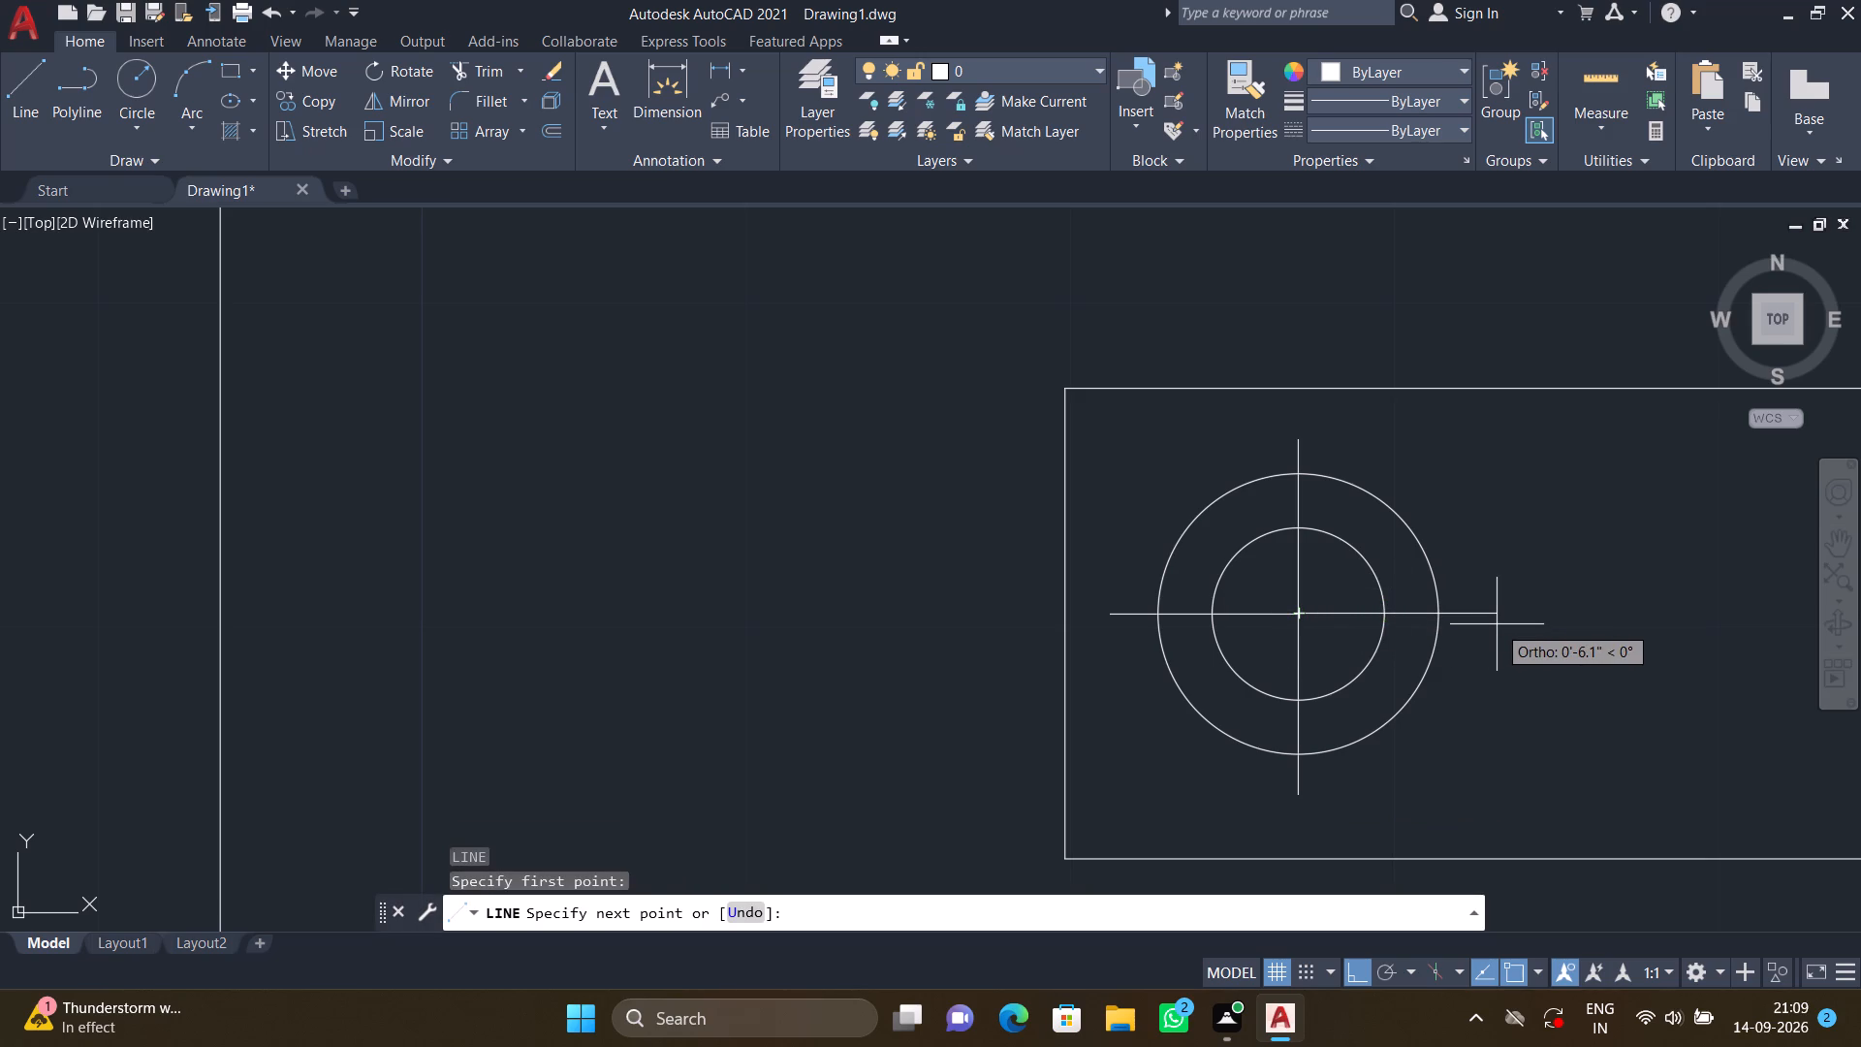
click(1491, 623)
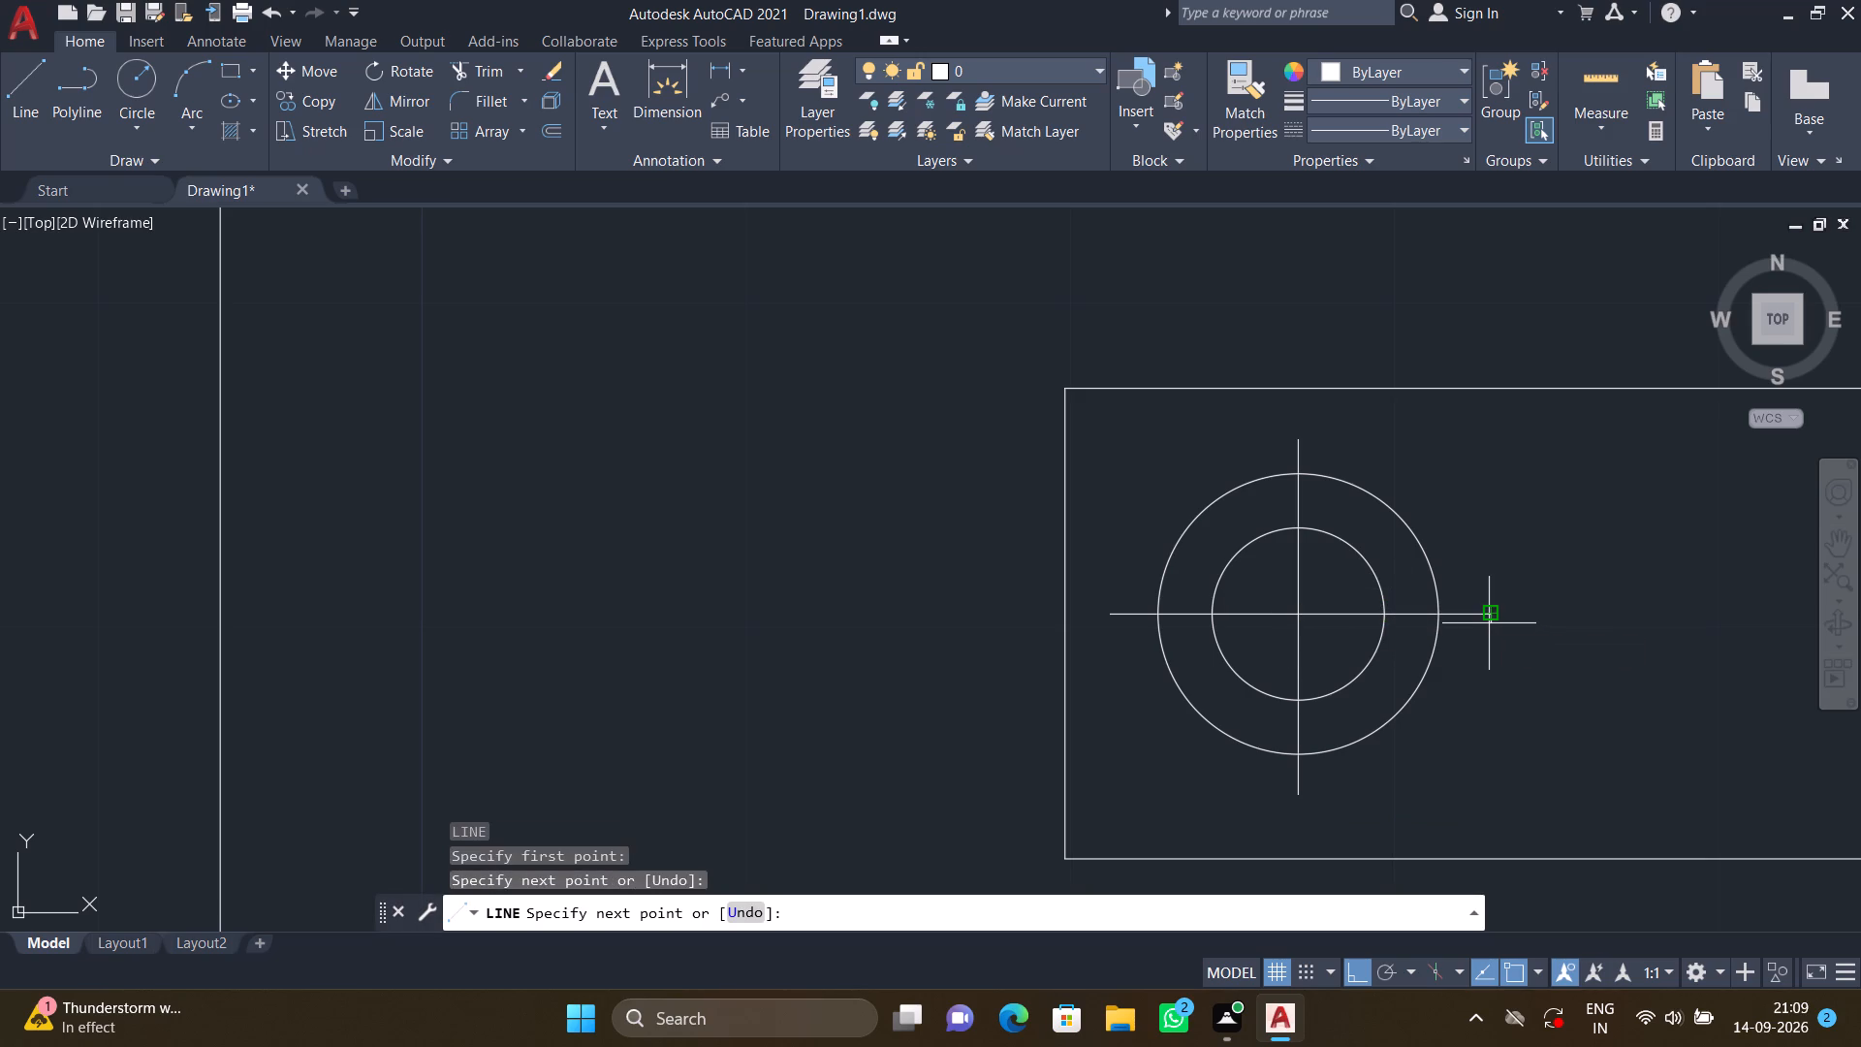
key(Return)
Start the east burner's crosshair with a line about 5.9" north from its centre, past the outer circle.
scroll(1480, 628, down, 2)
middle_drag(1506, 663, 1232, 592)
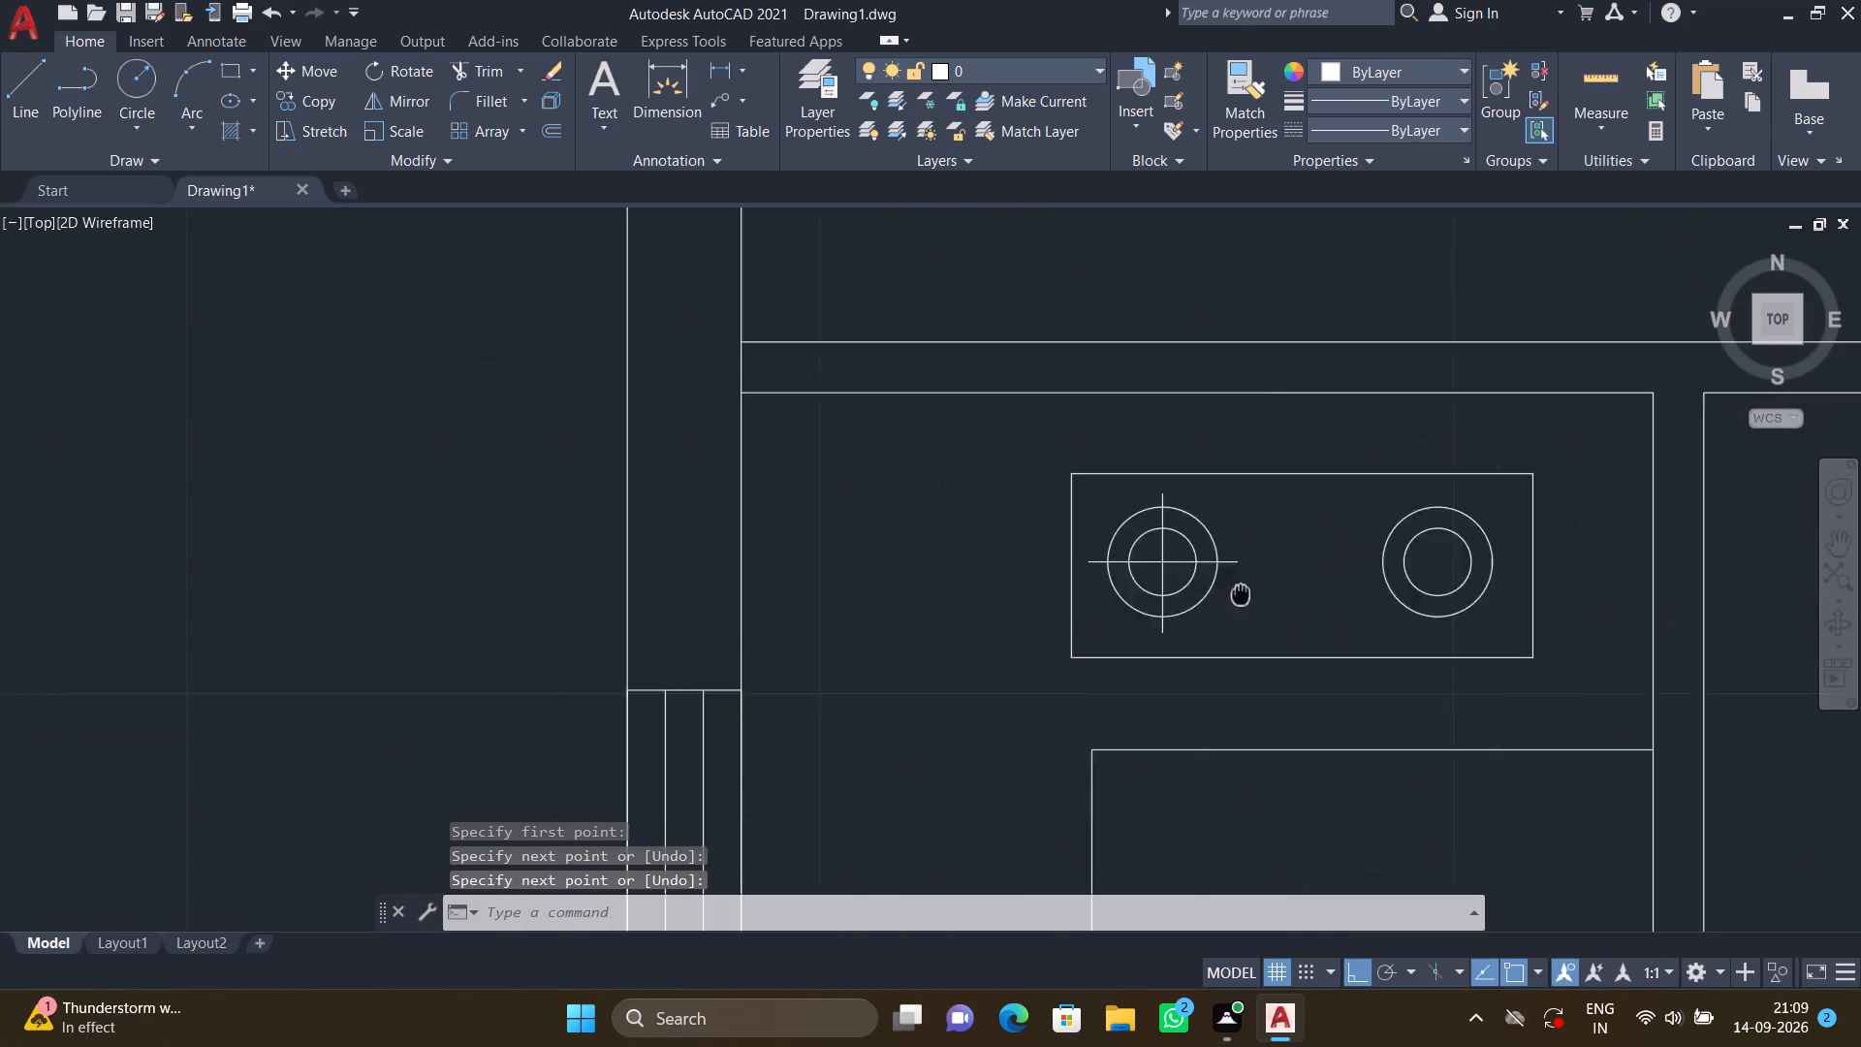
middle_drag(1232, 592, 1143, 572)
scroll(1312, 532, up, 1)
key(l)
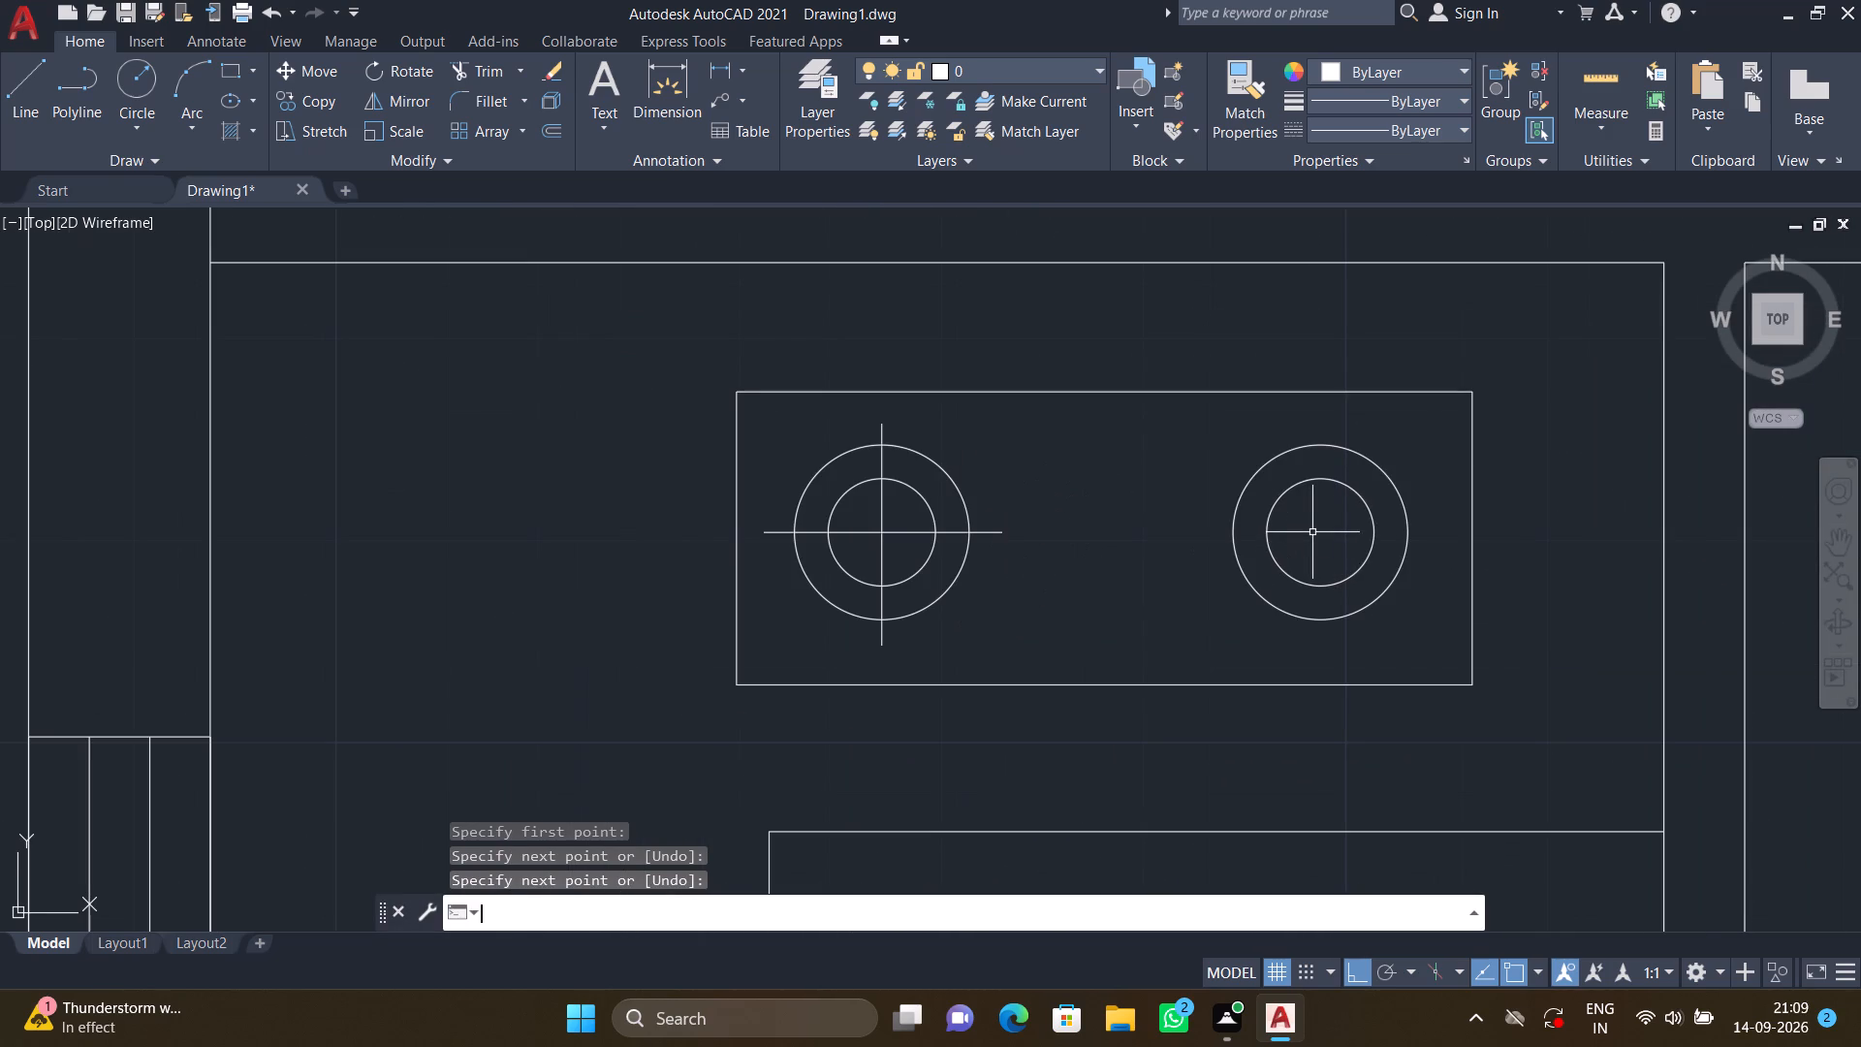
key(Return)
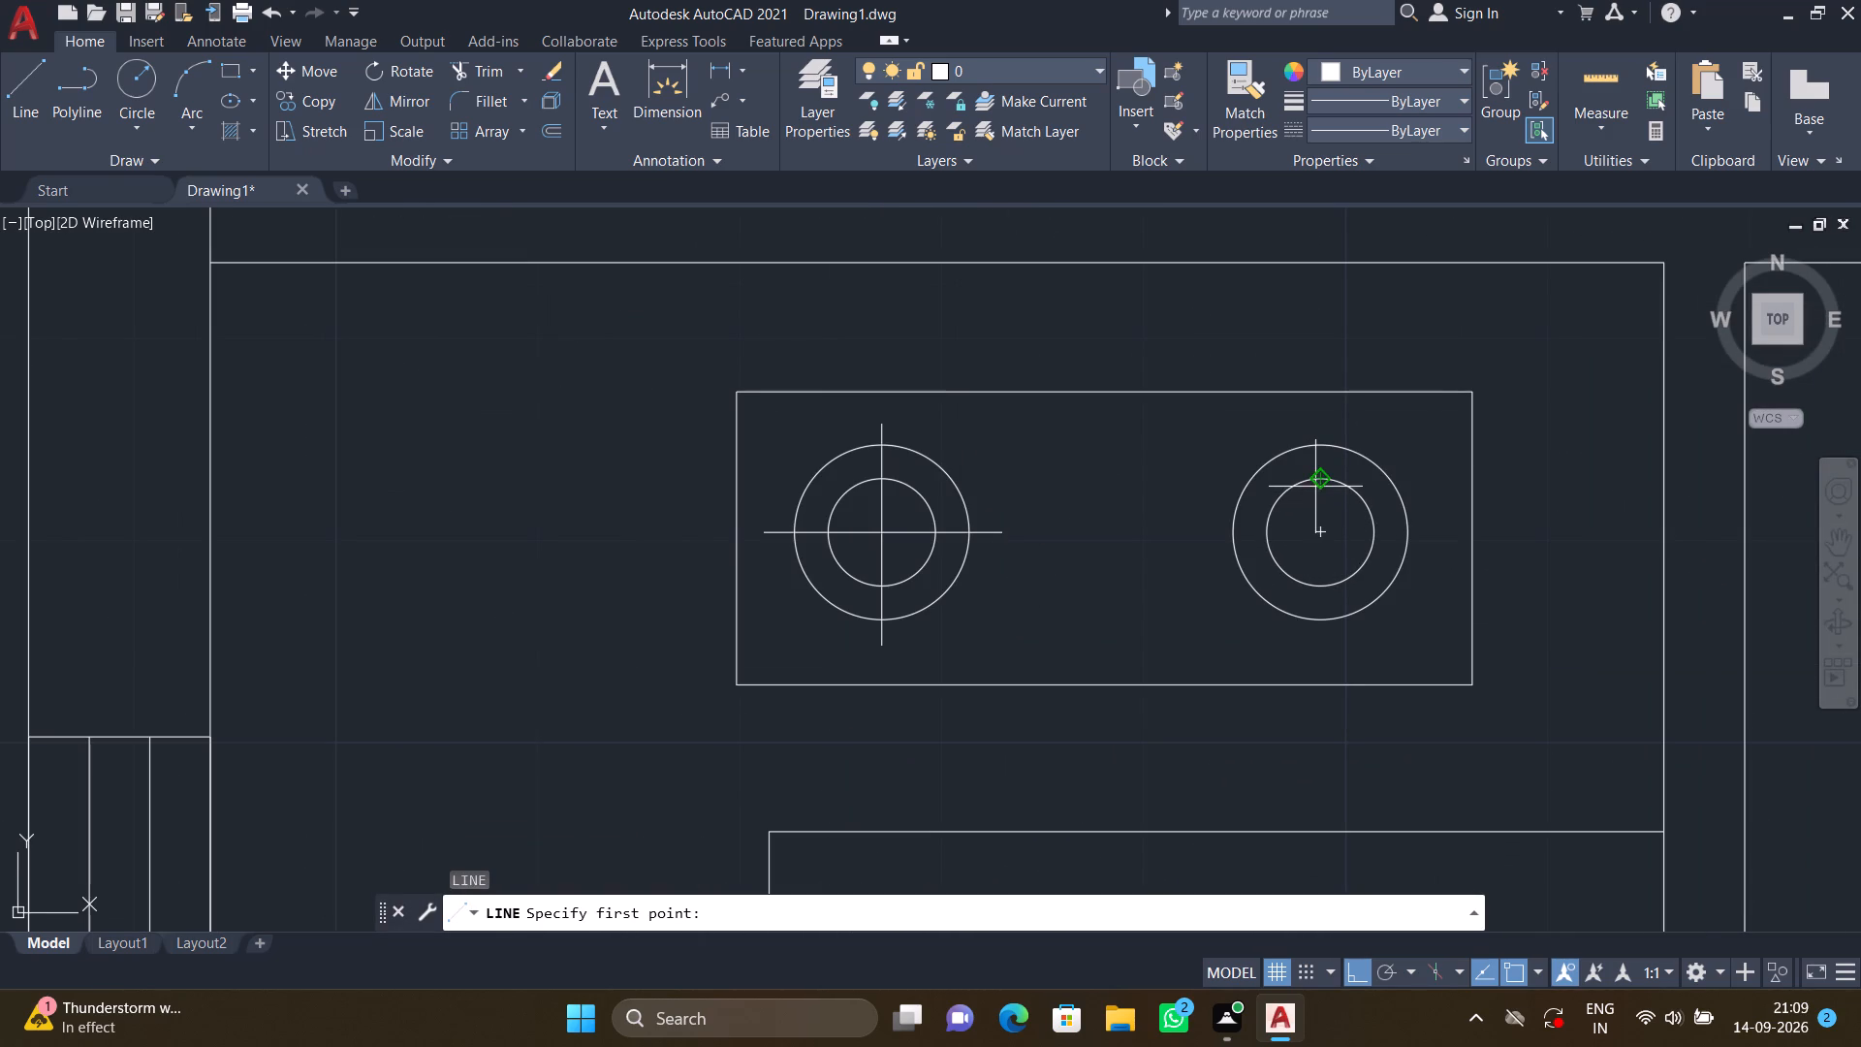
click(1316, 535)
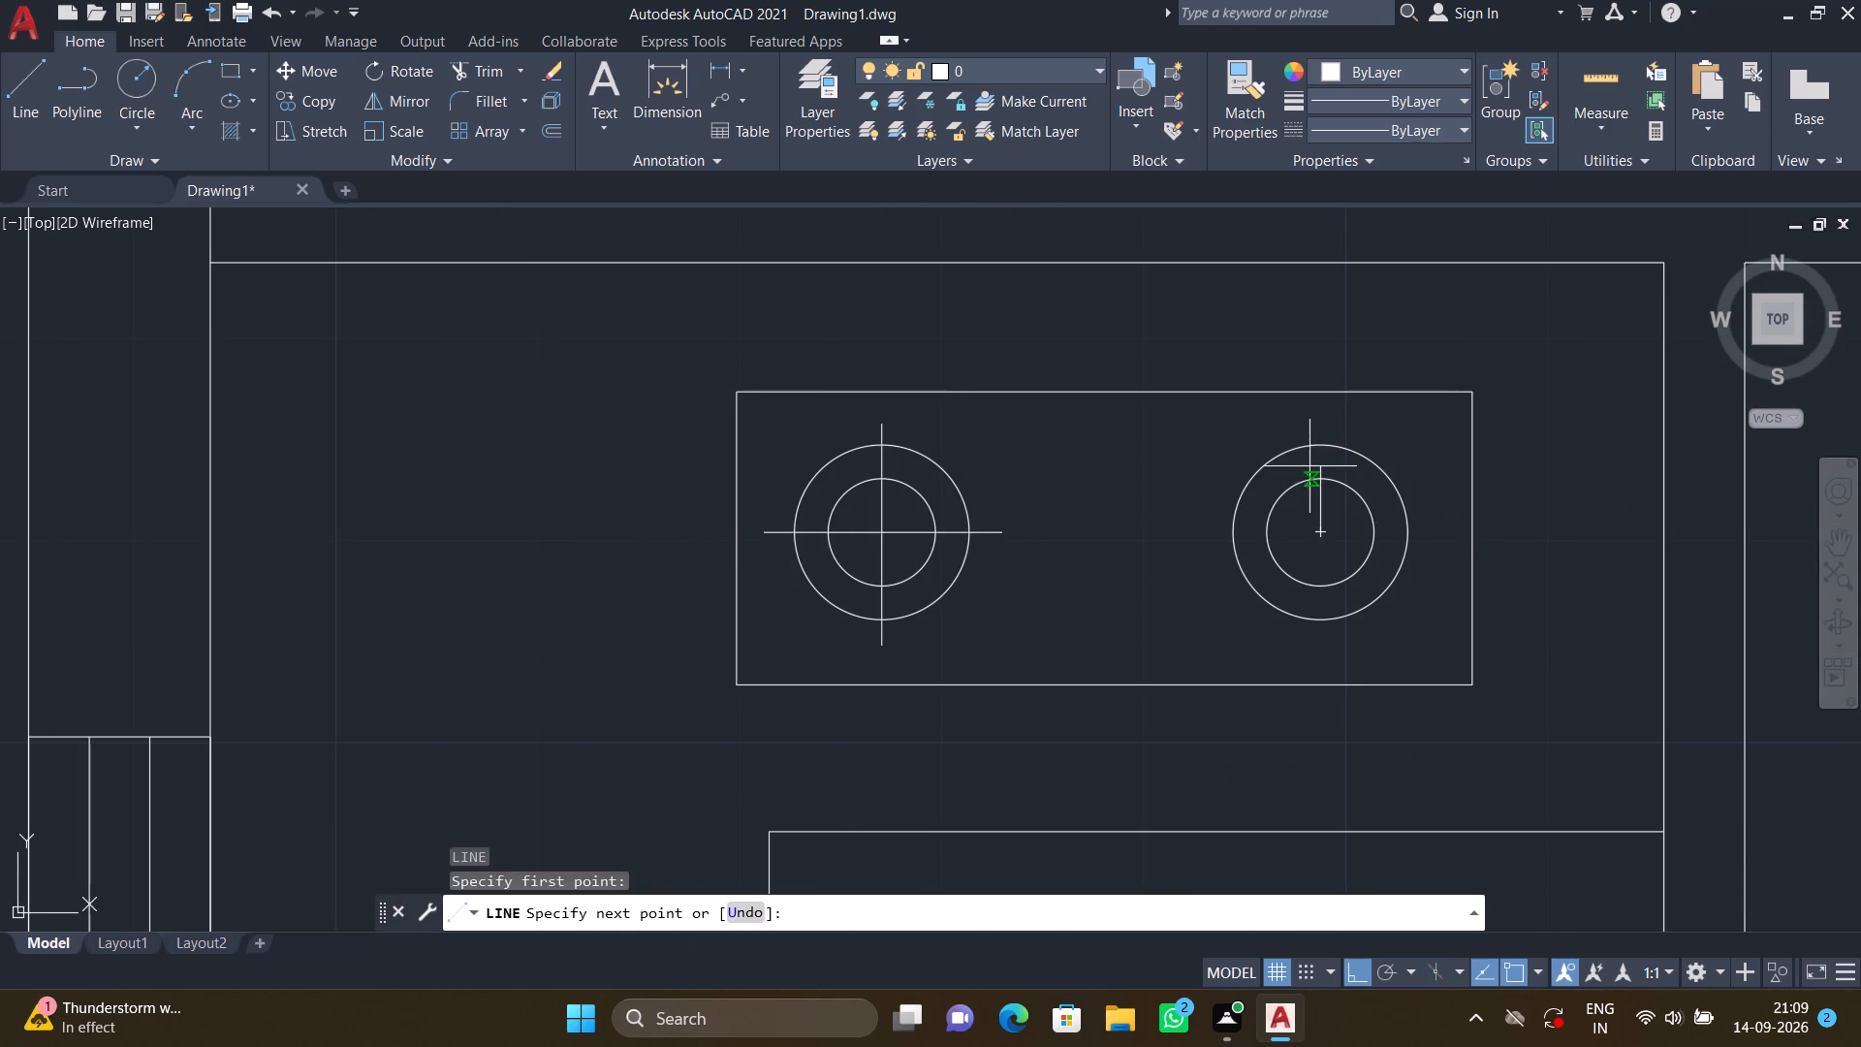
click(1320, 412)
key(Return)
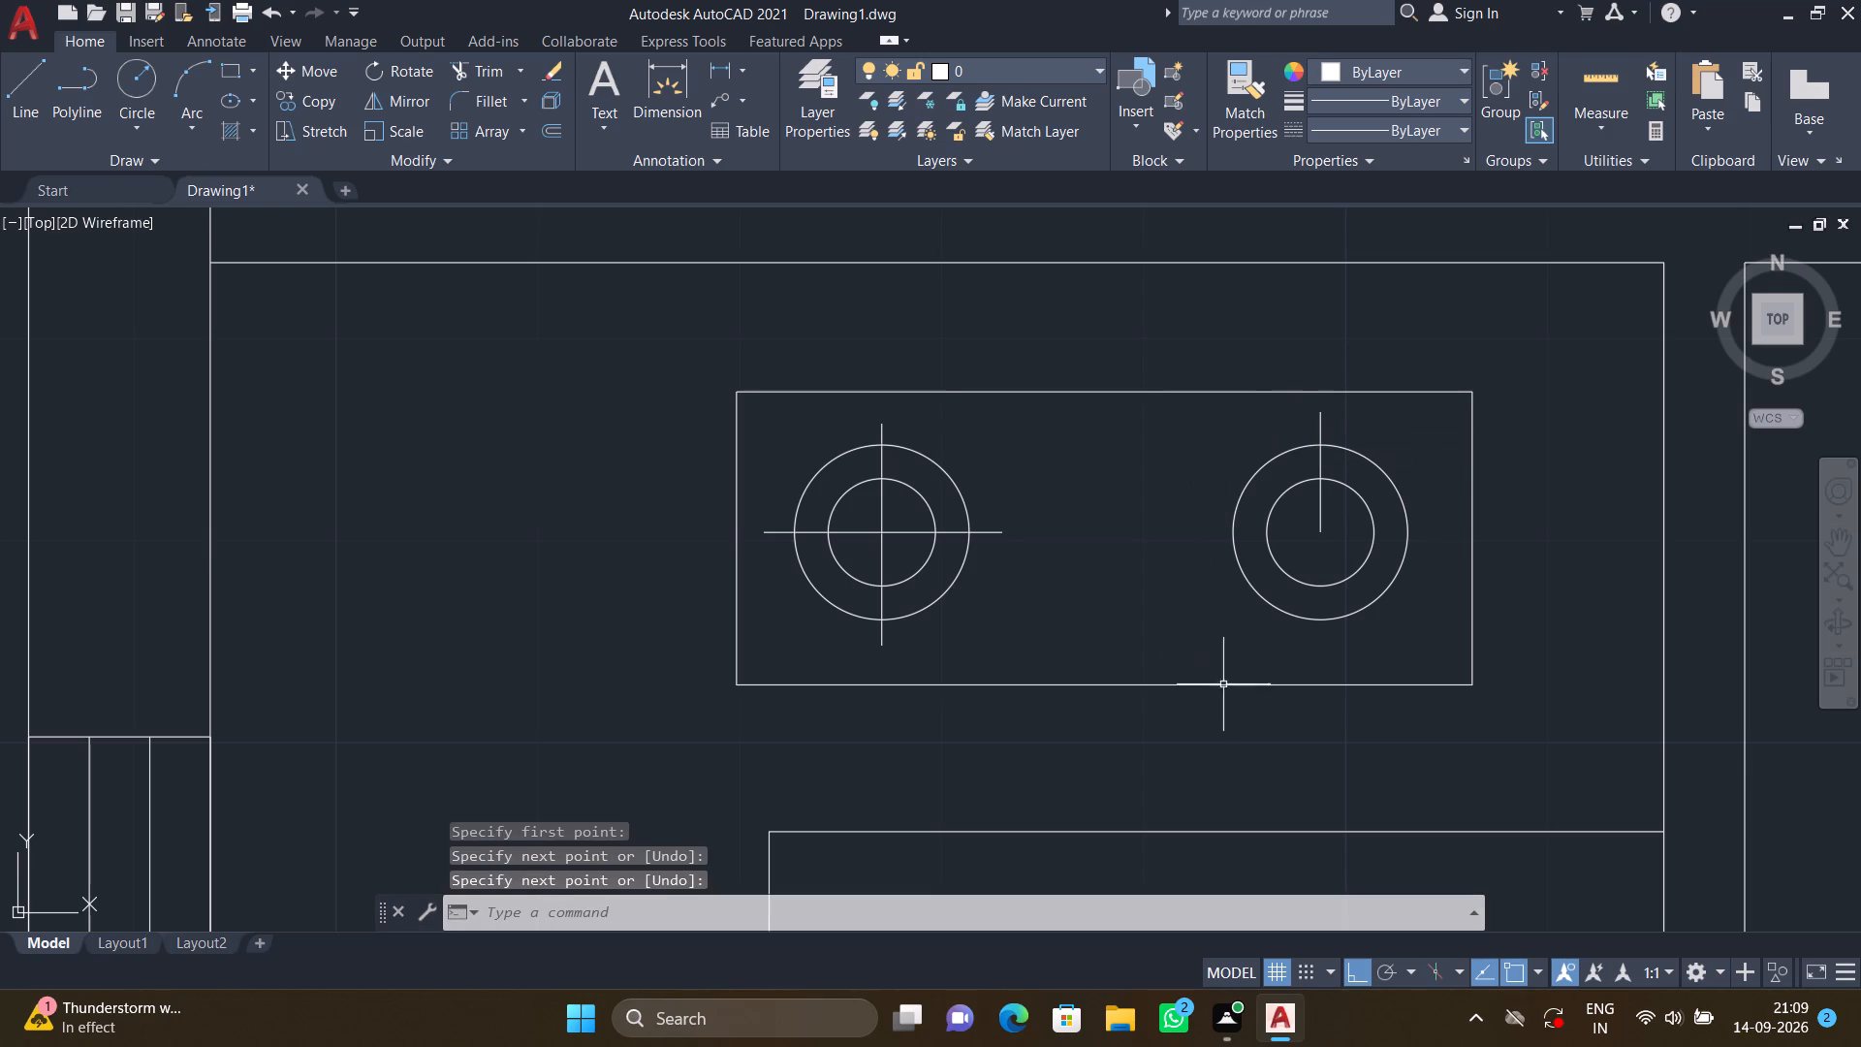
key(l)
key(Return)
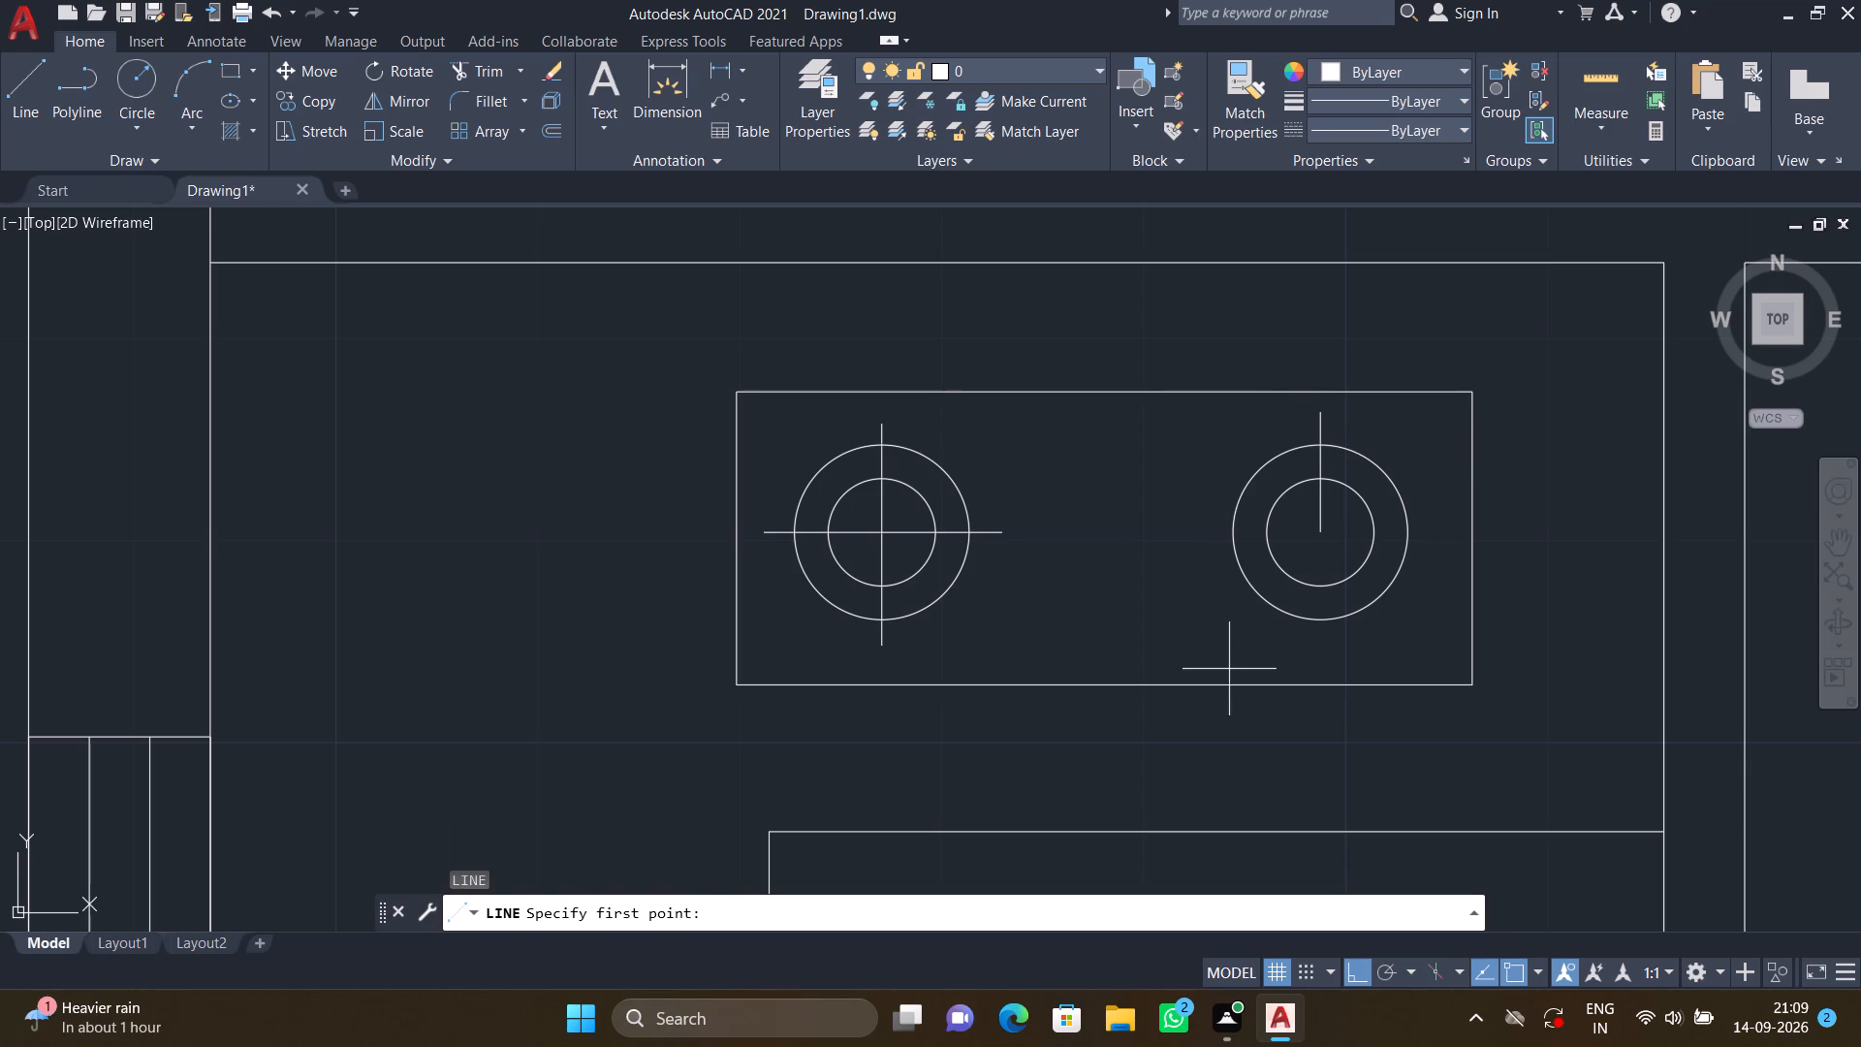
Complete the right burner's crosshair with lines from its centre extending down, right and left past the outer circle.
click(1321, 534)
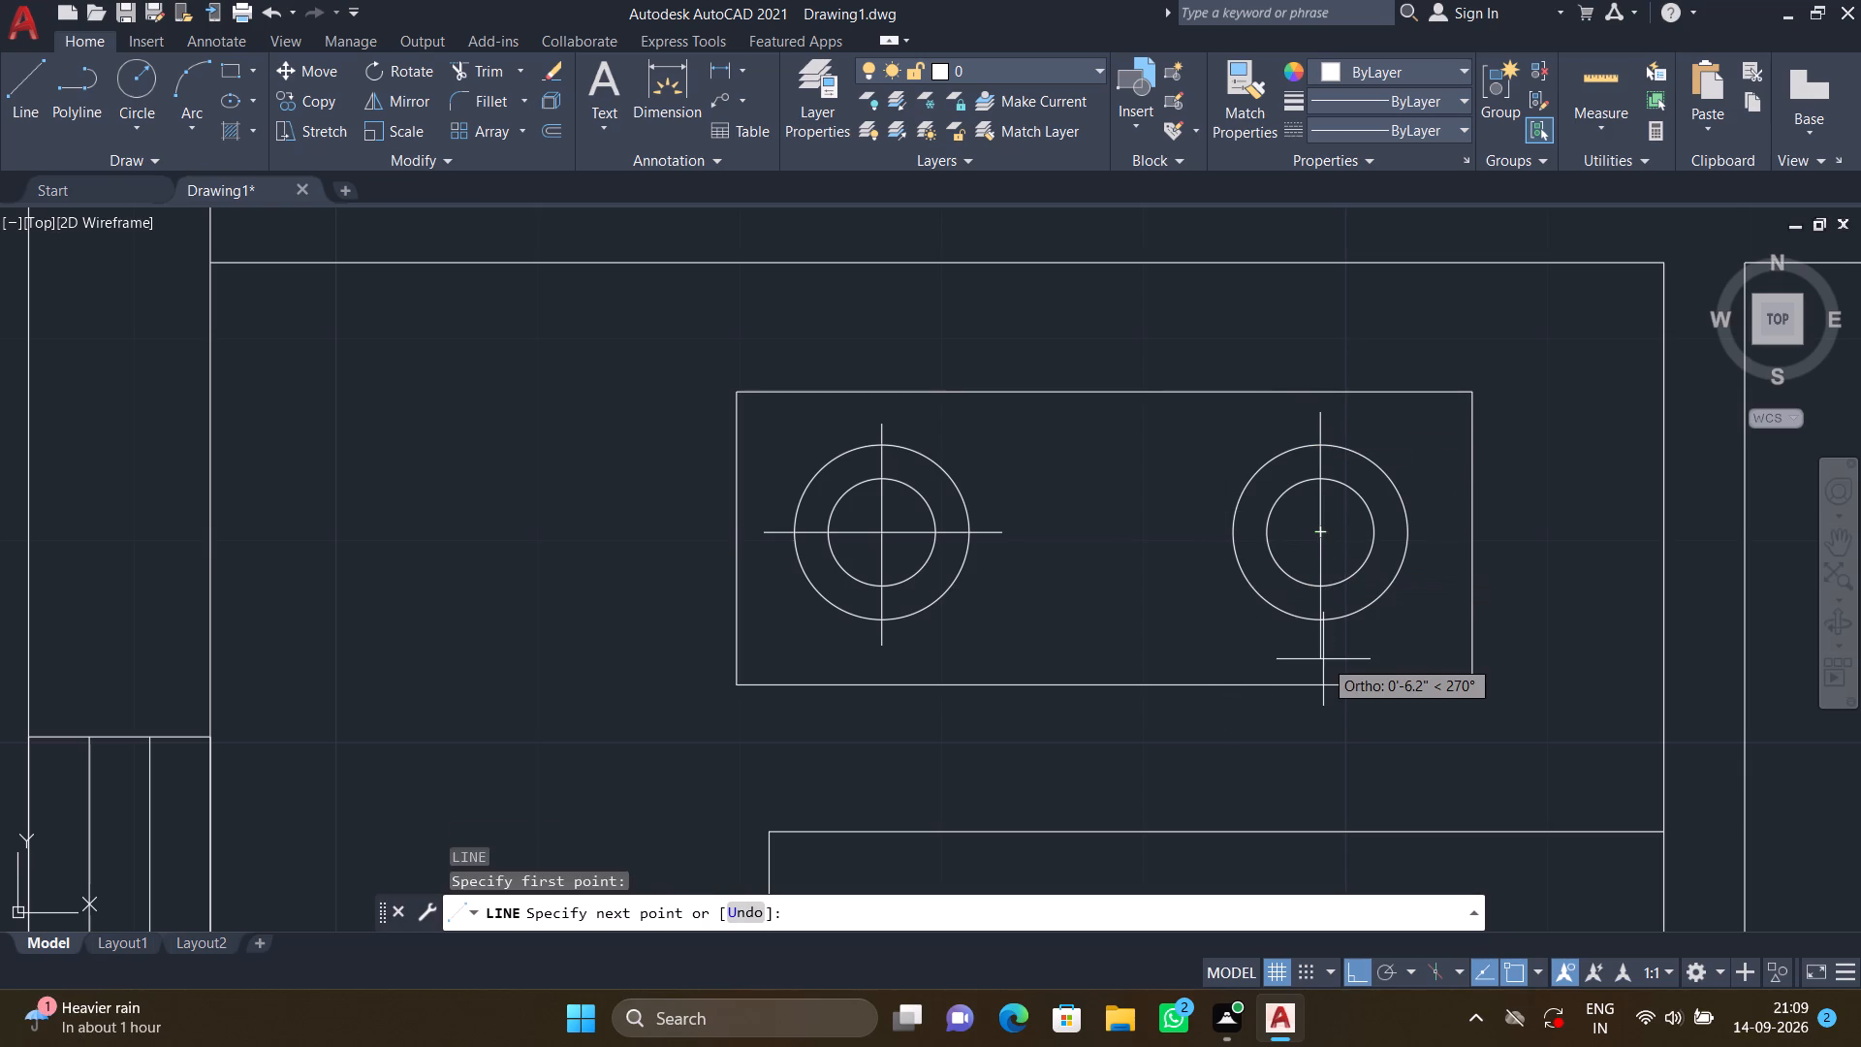
click(1321, 656)
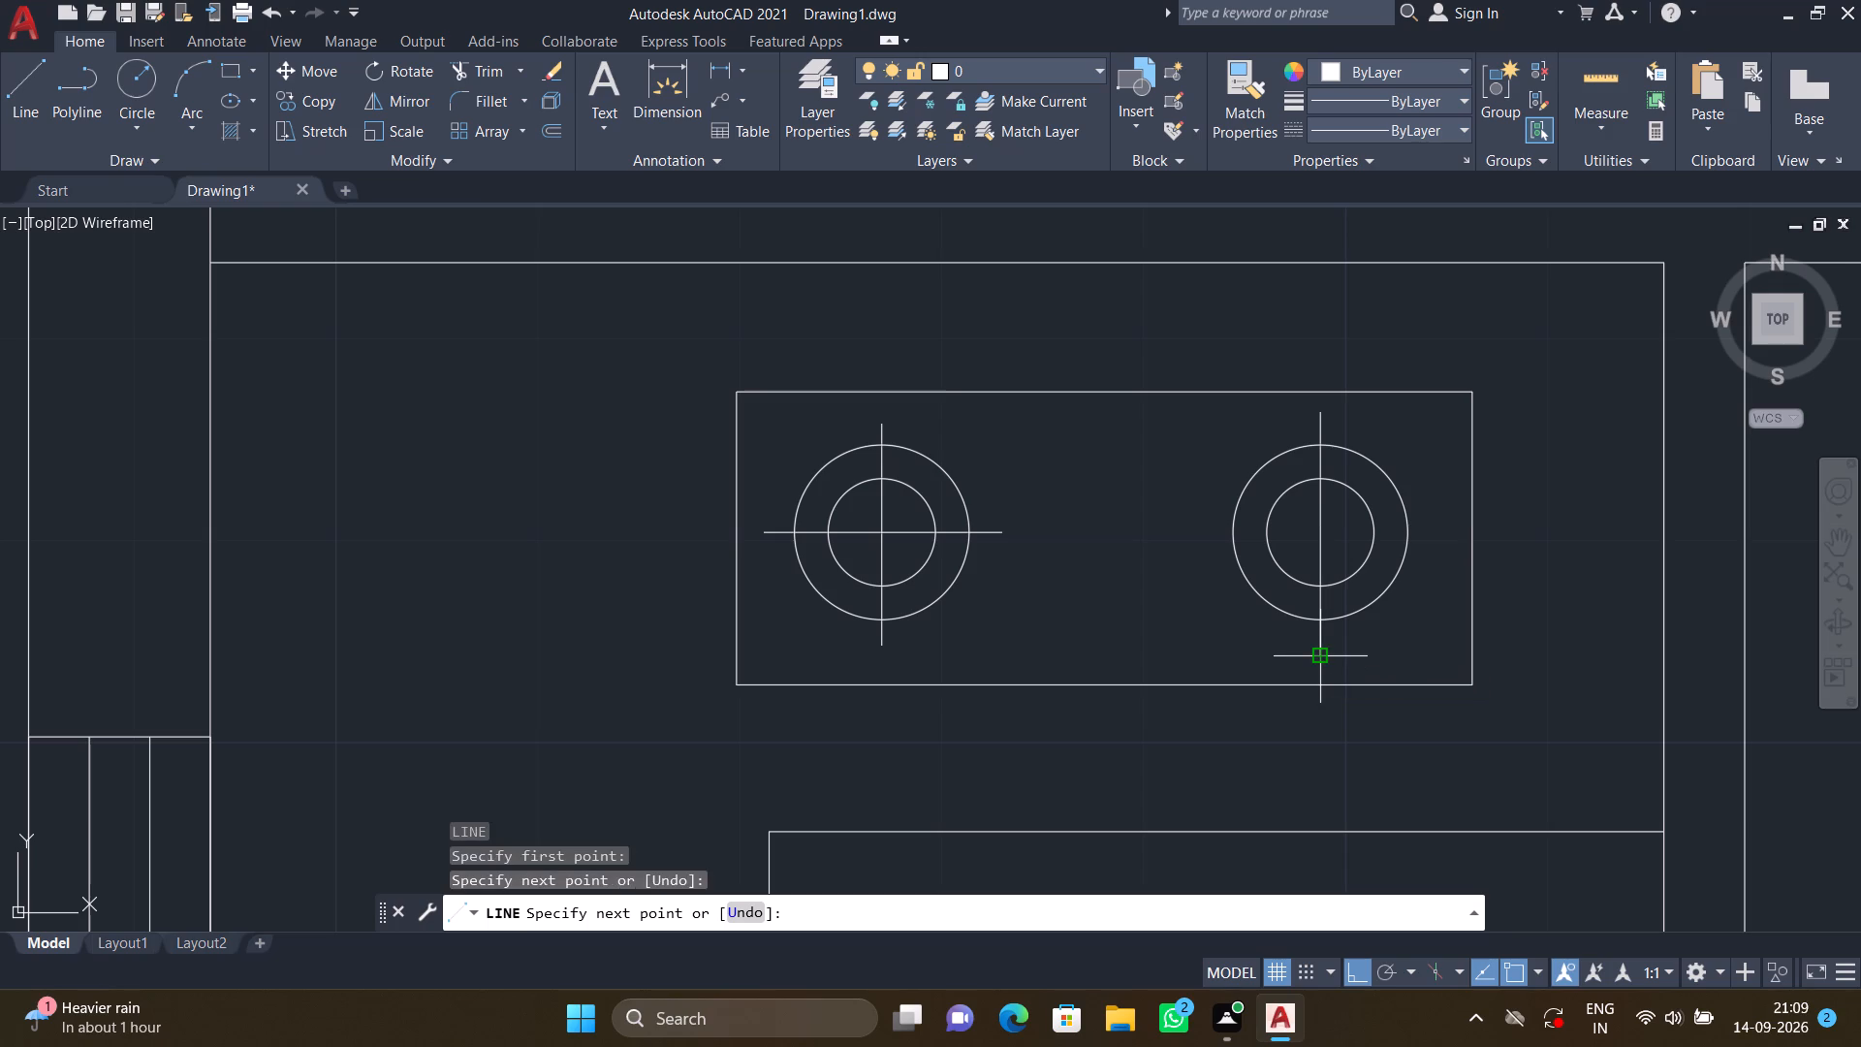
key(Return)
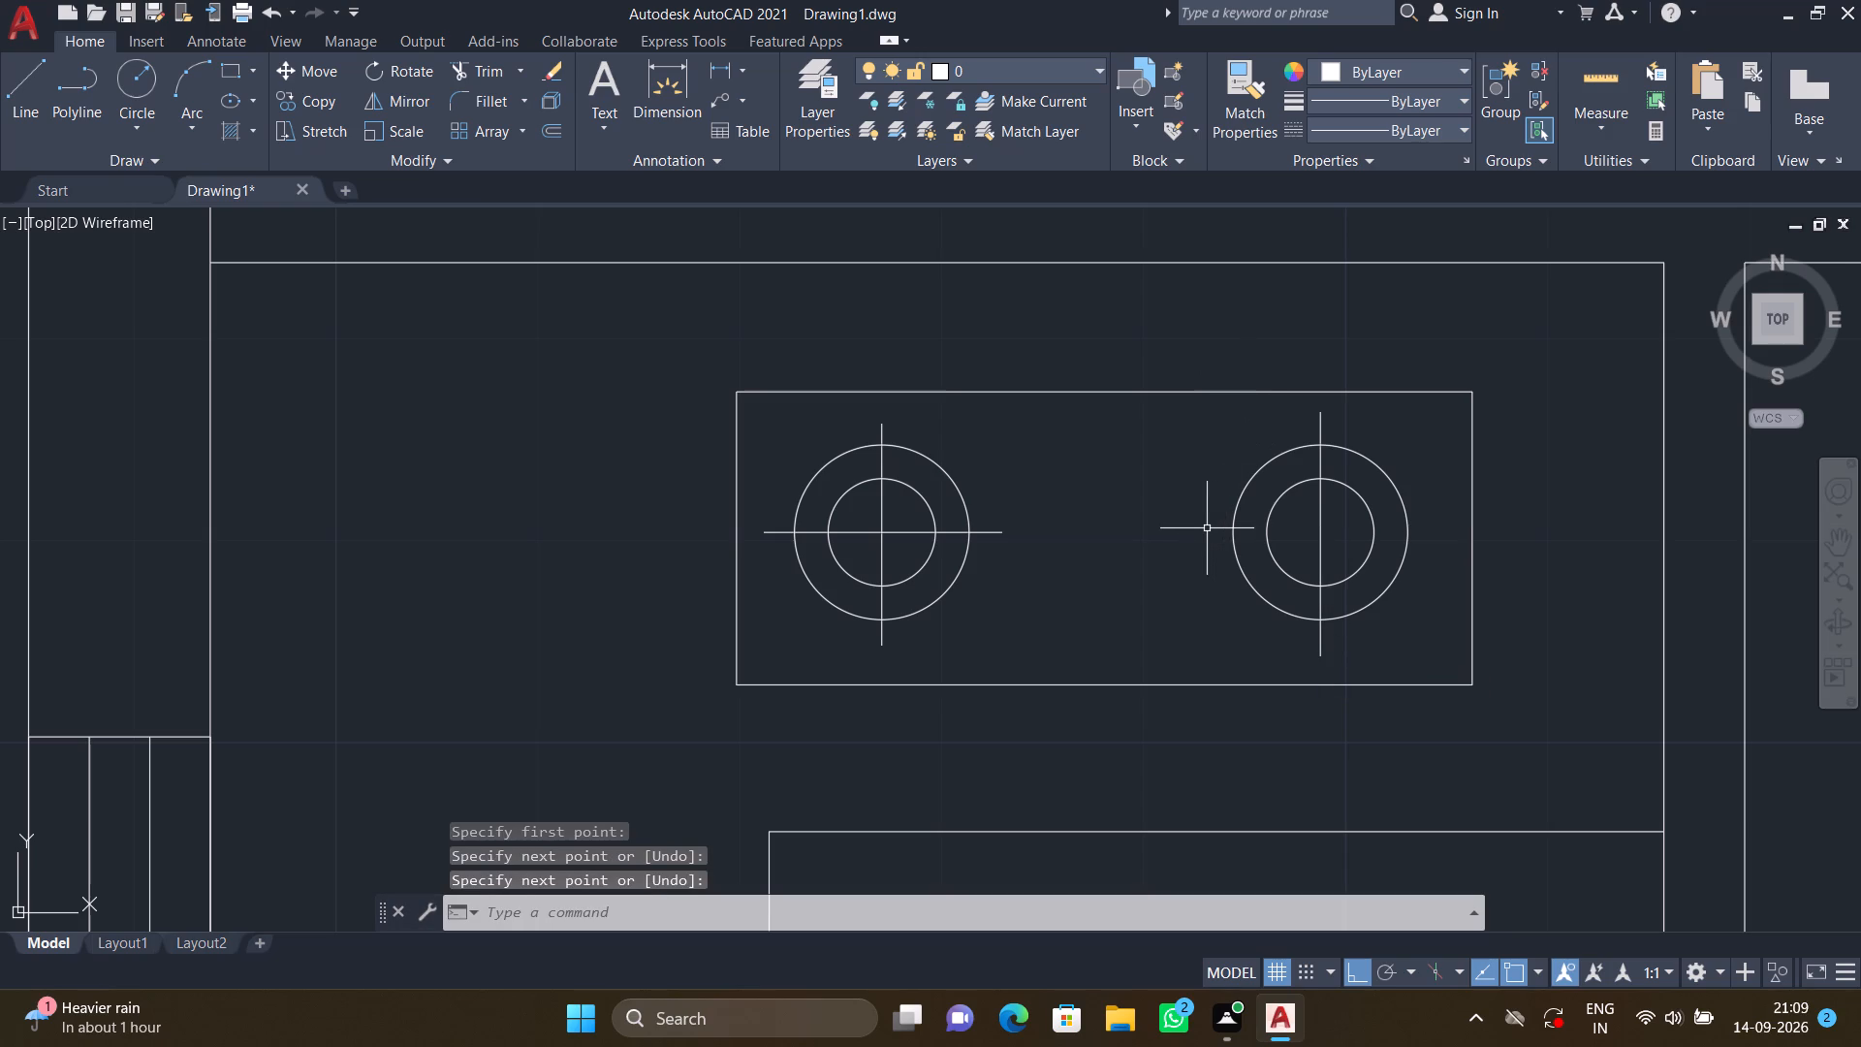
key(l)
key(Return)
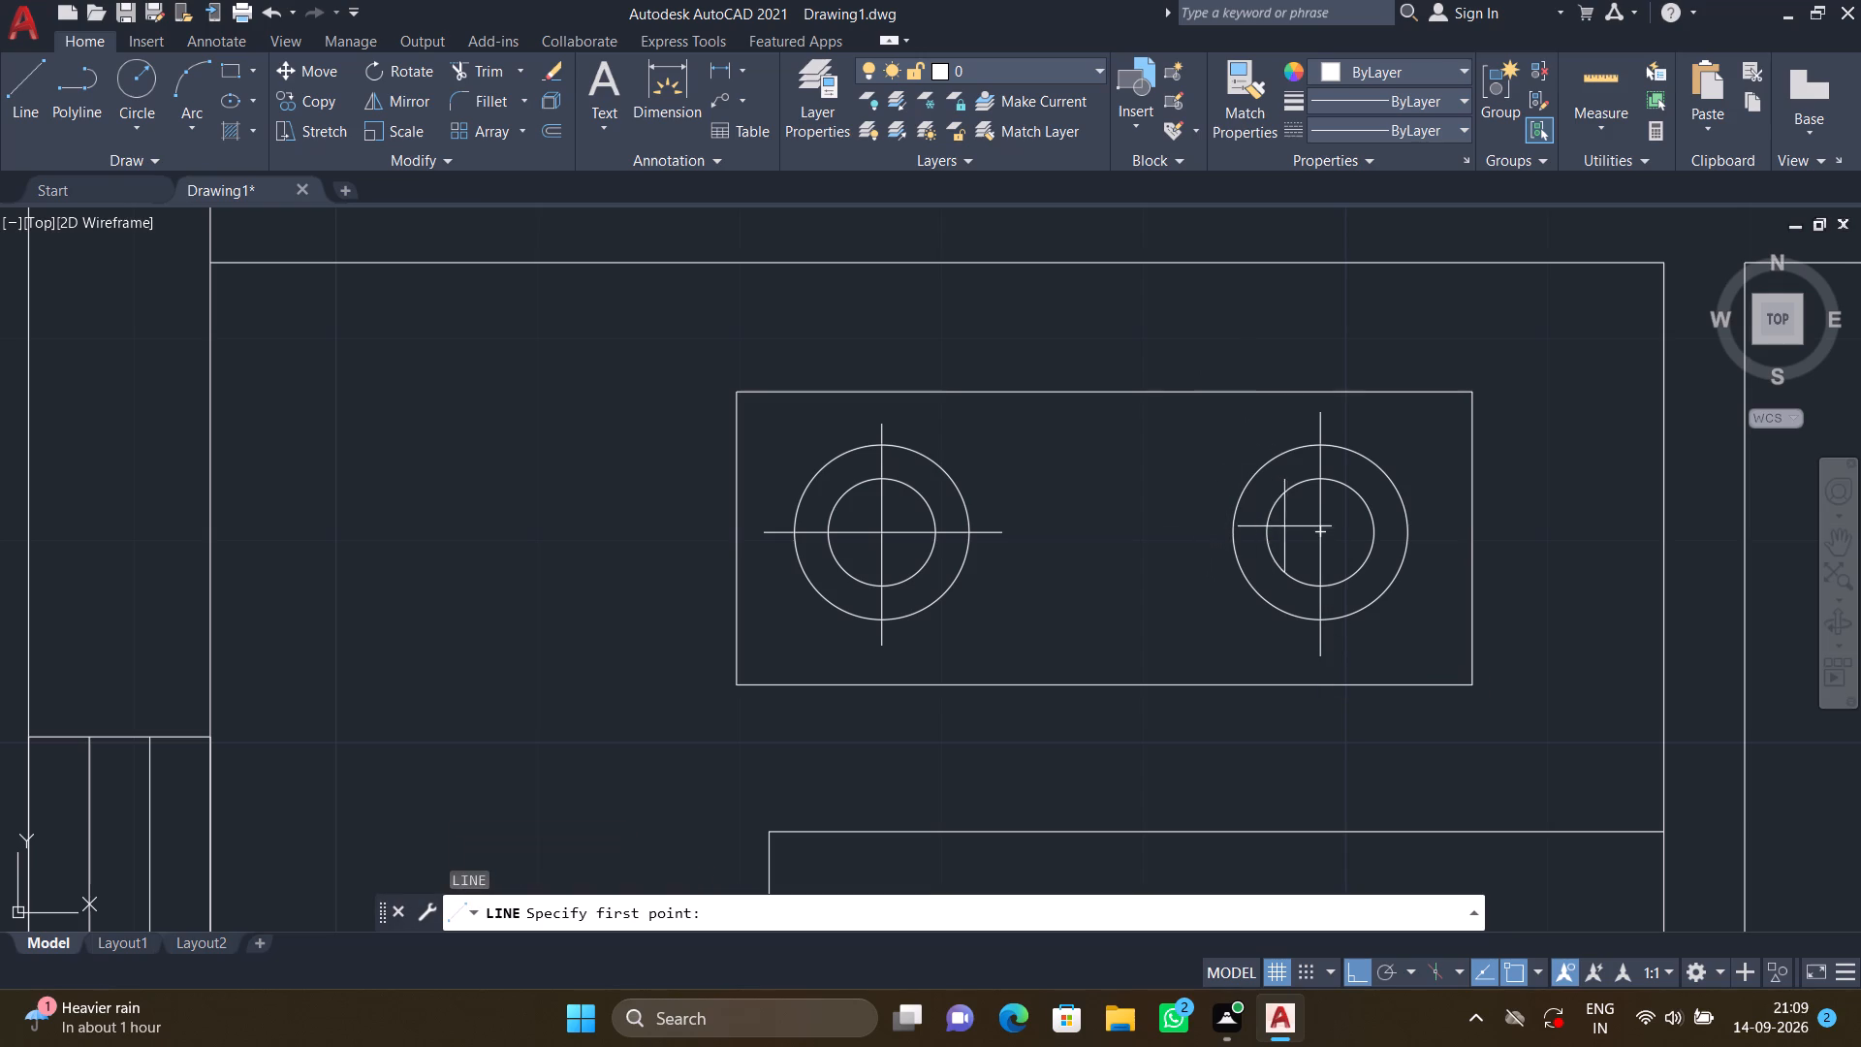
click(1320, 532)
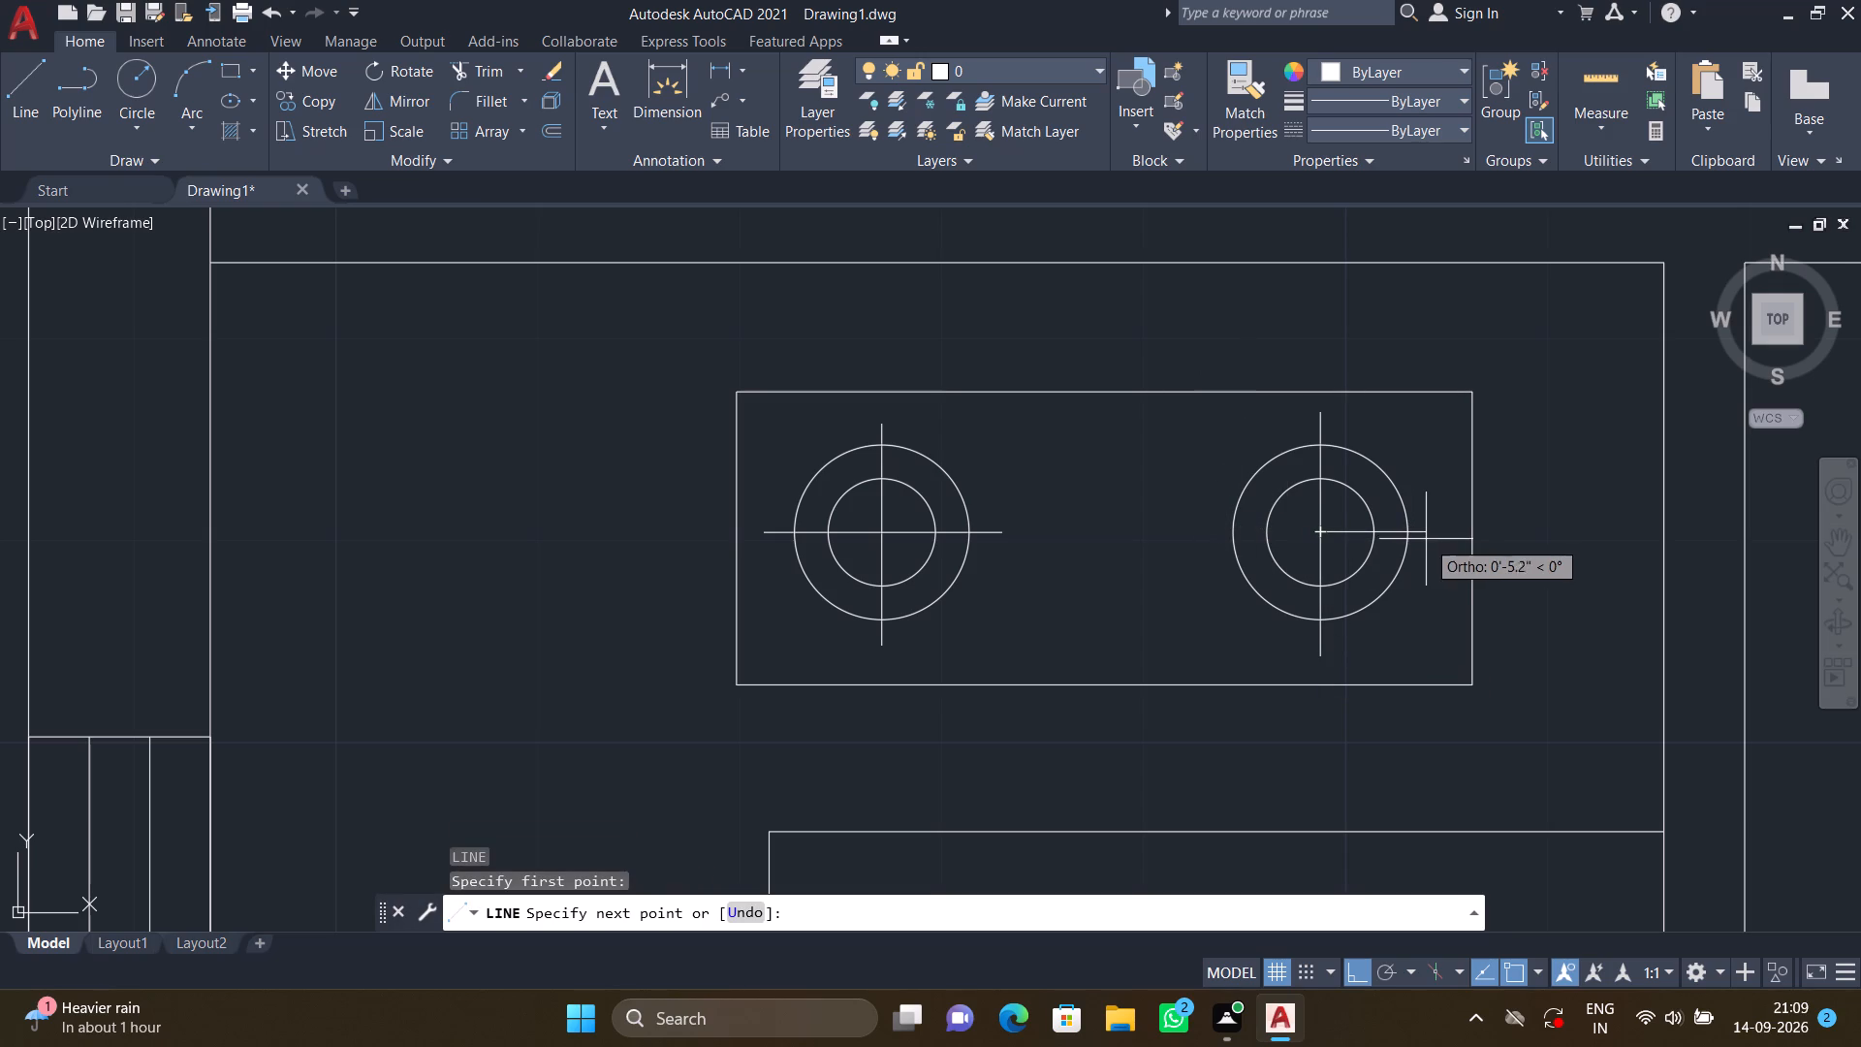
click(1438, 534)
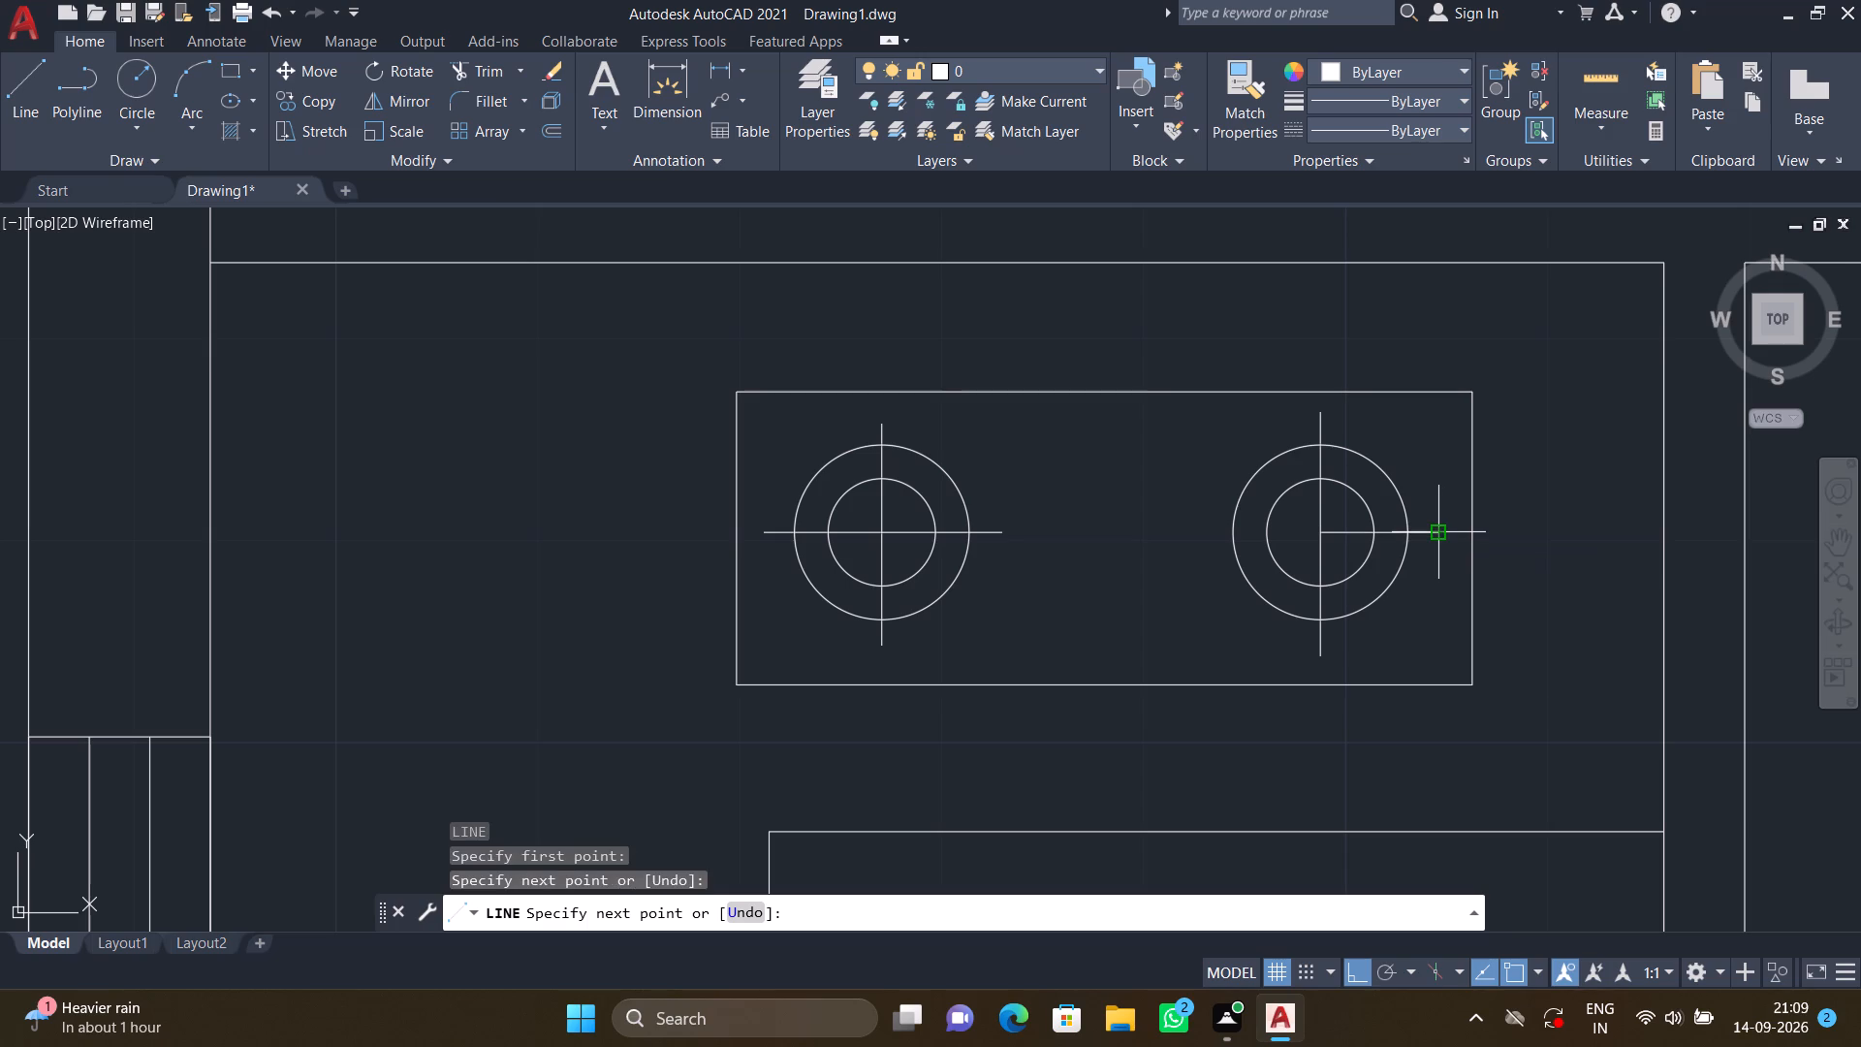
key(Return)
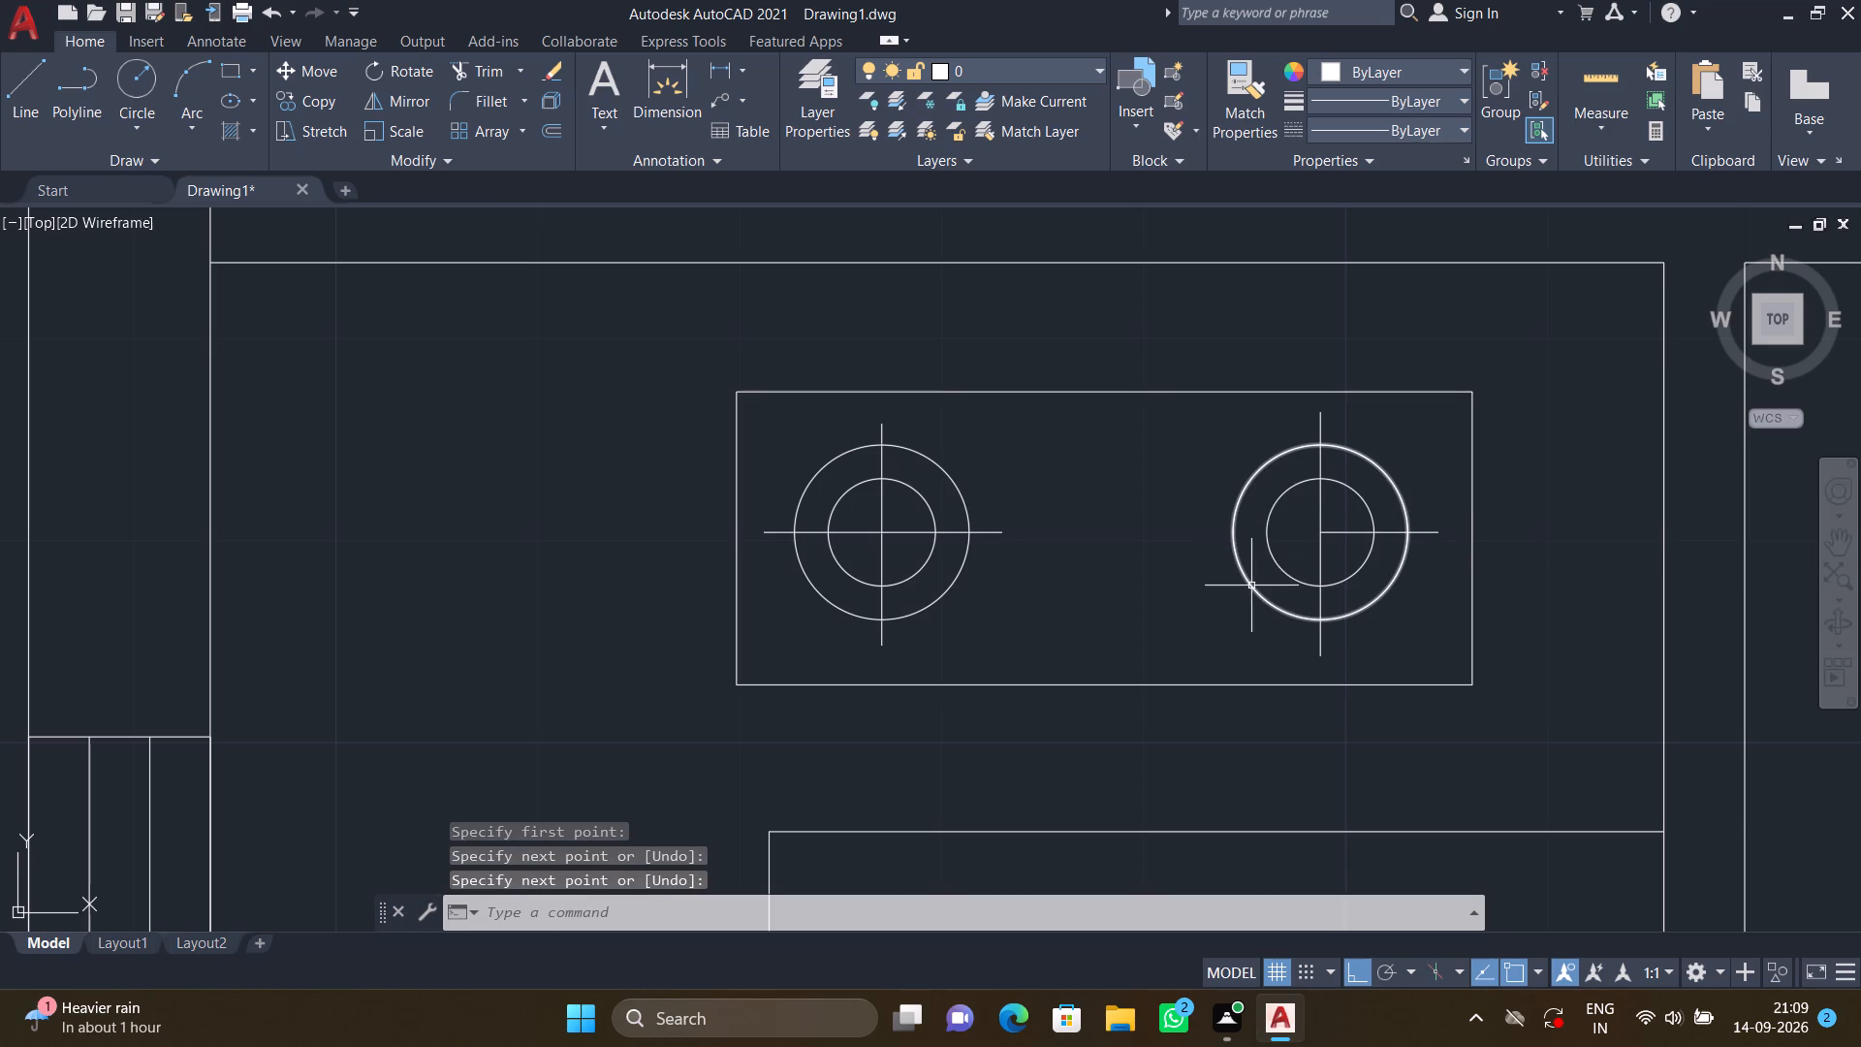
key(l)
key(Return)
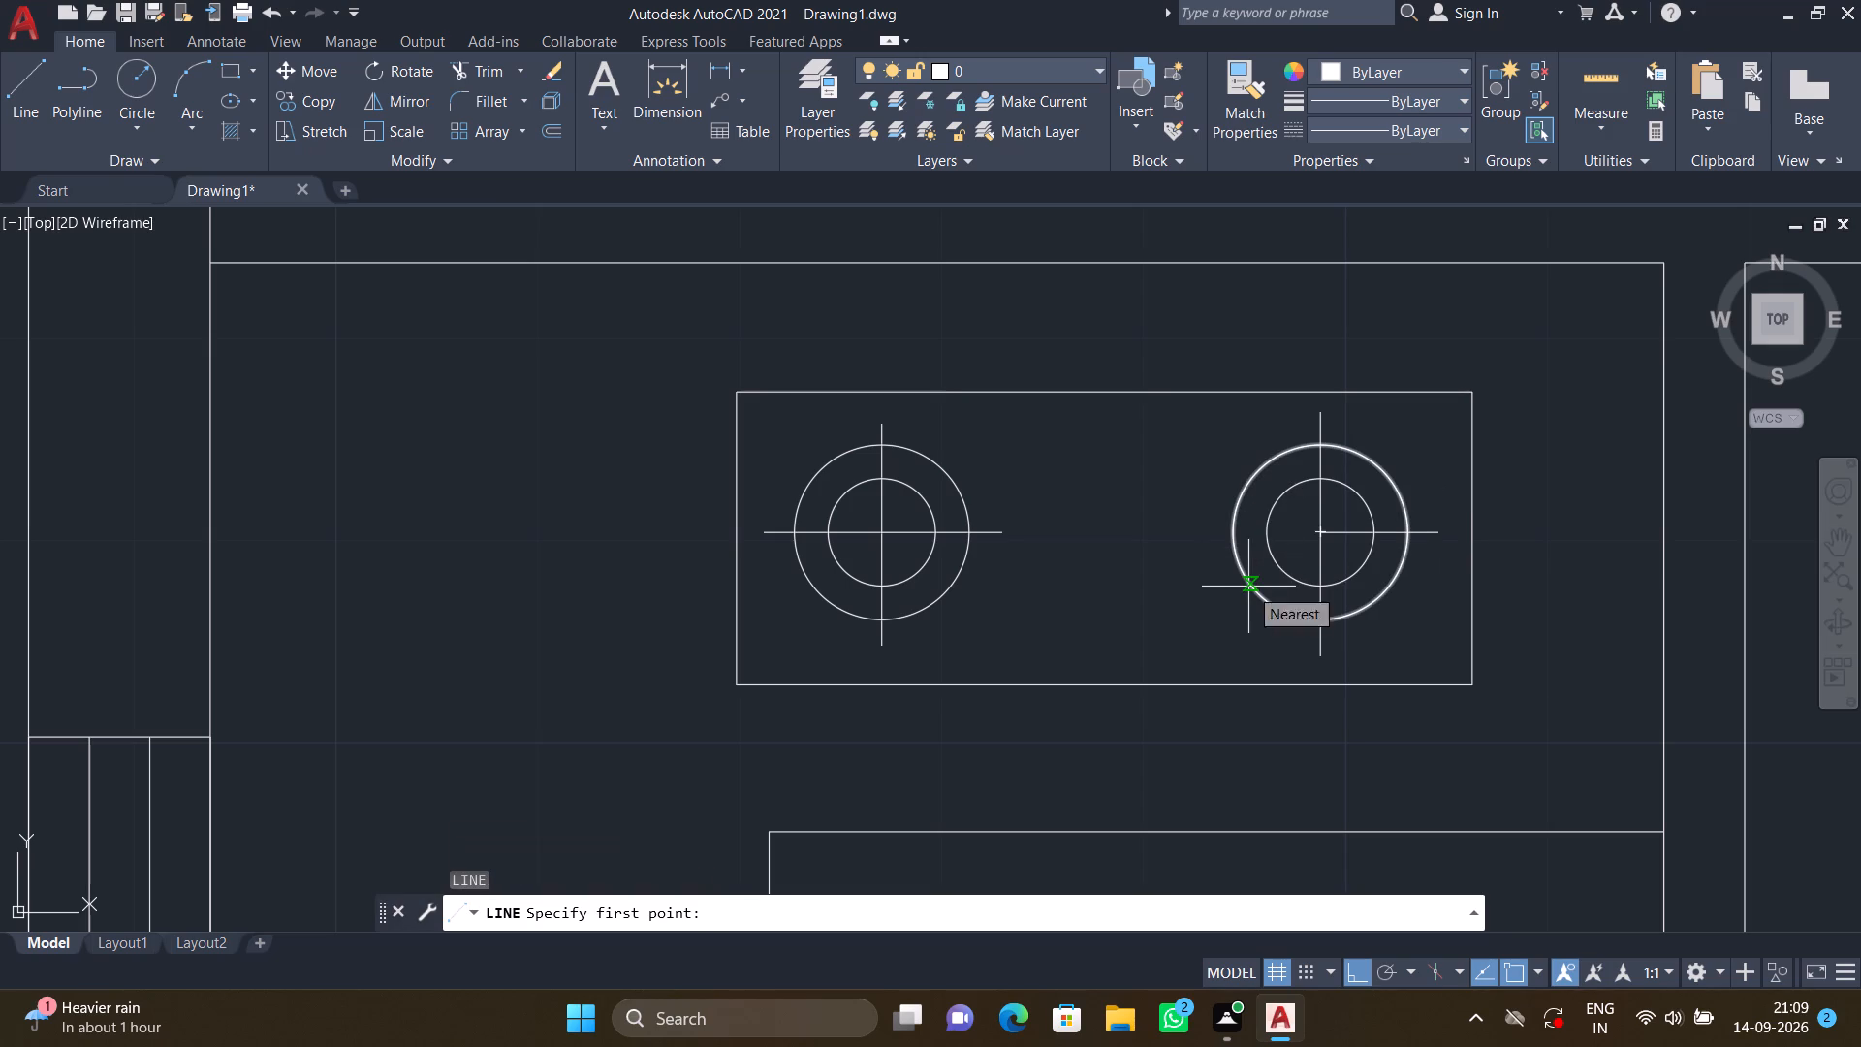
click(1324, 531)
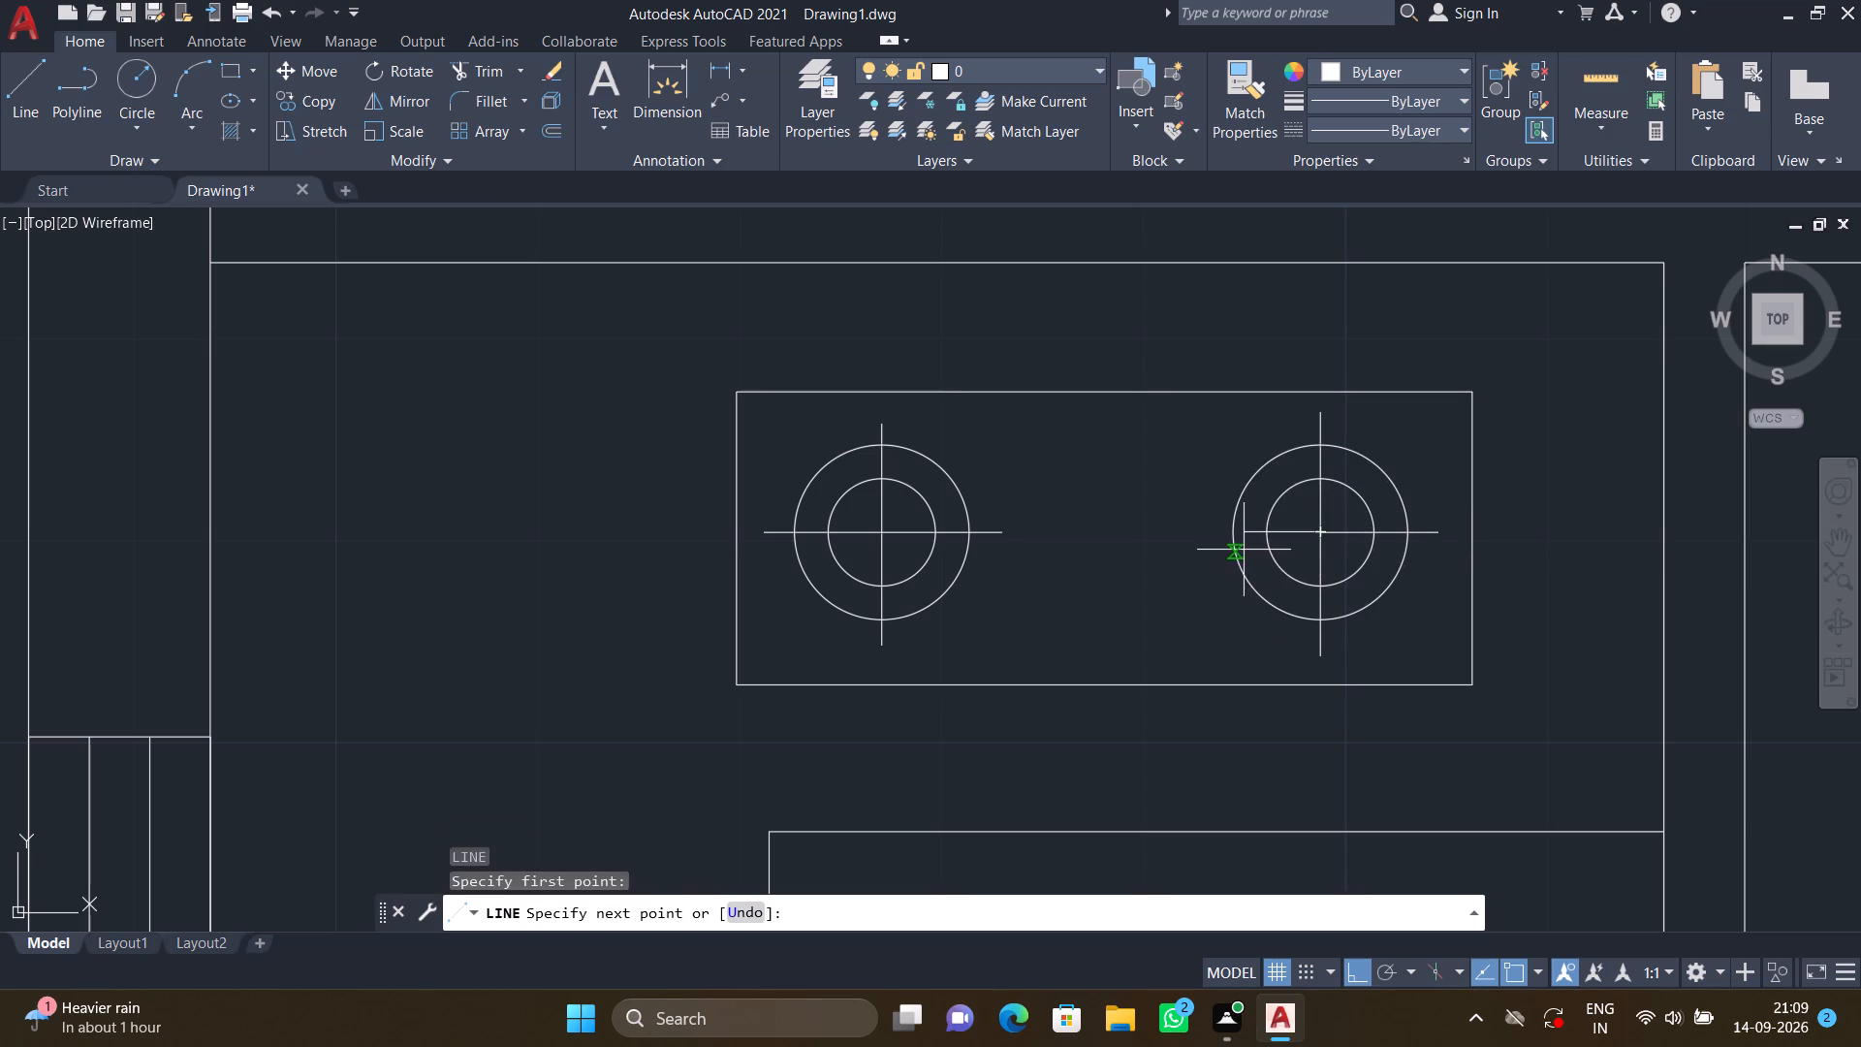
click(1201, 534)
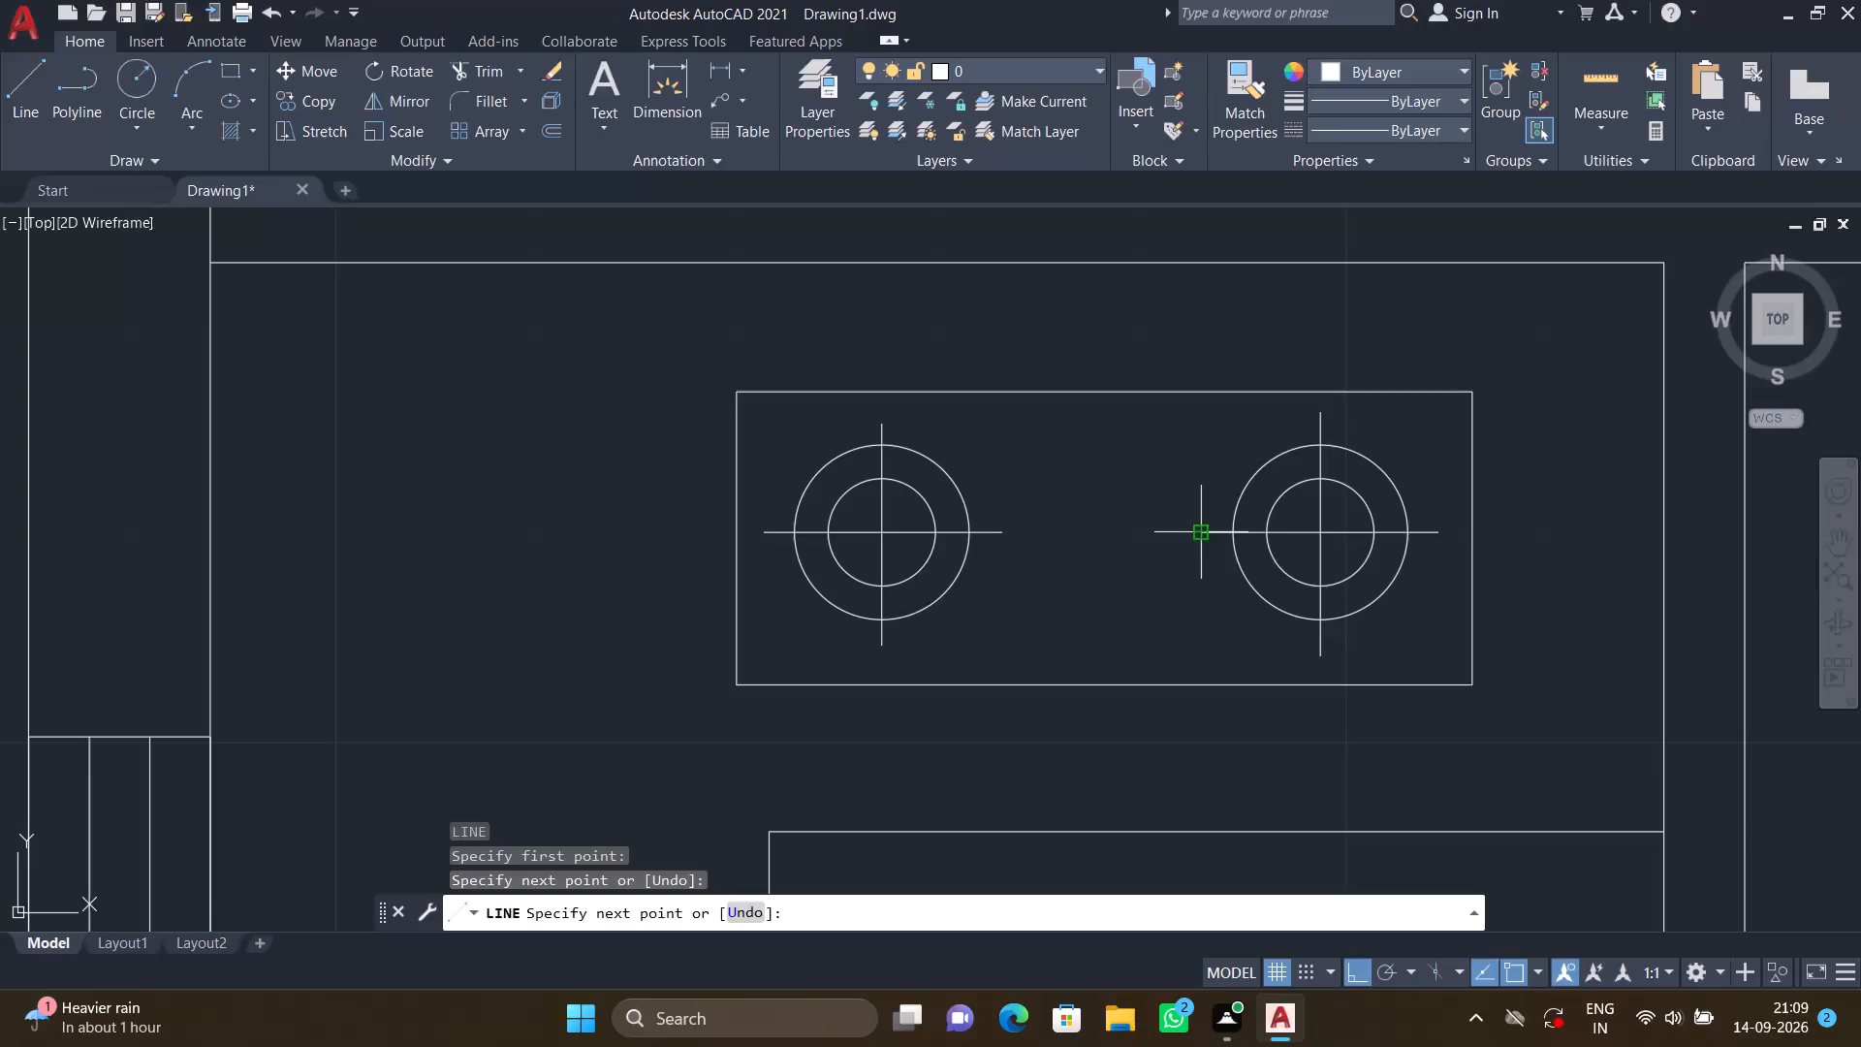
key(Return)
Turn Ortho off and draw a diagonal line across the hob rectangle's upper-left corner, from its left edge to its top edge.
scroll(1197, 537, down, 2)
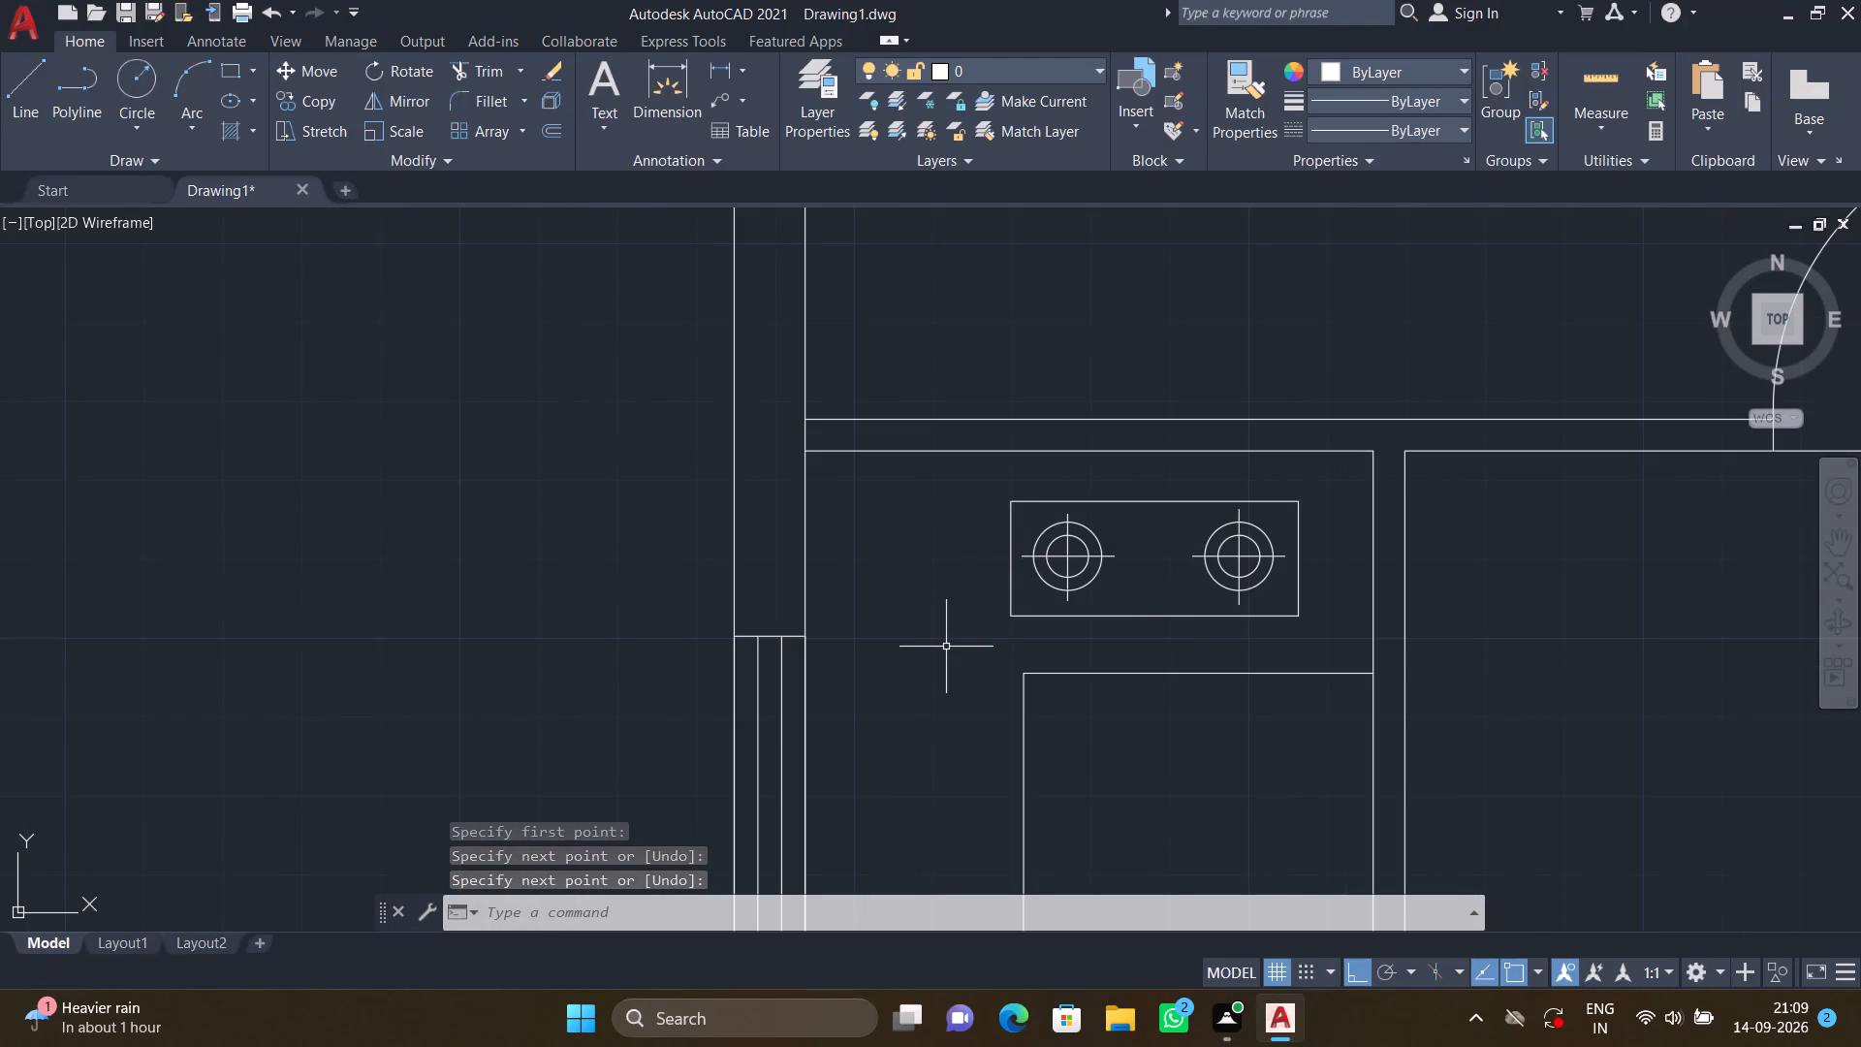
key(F8)
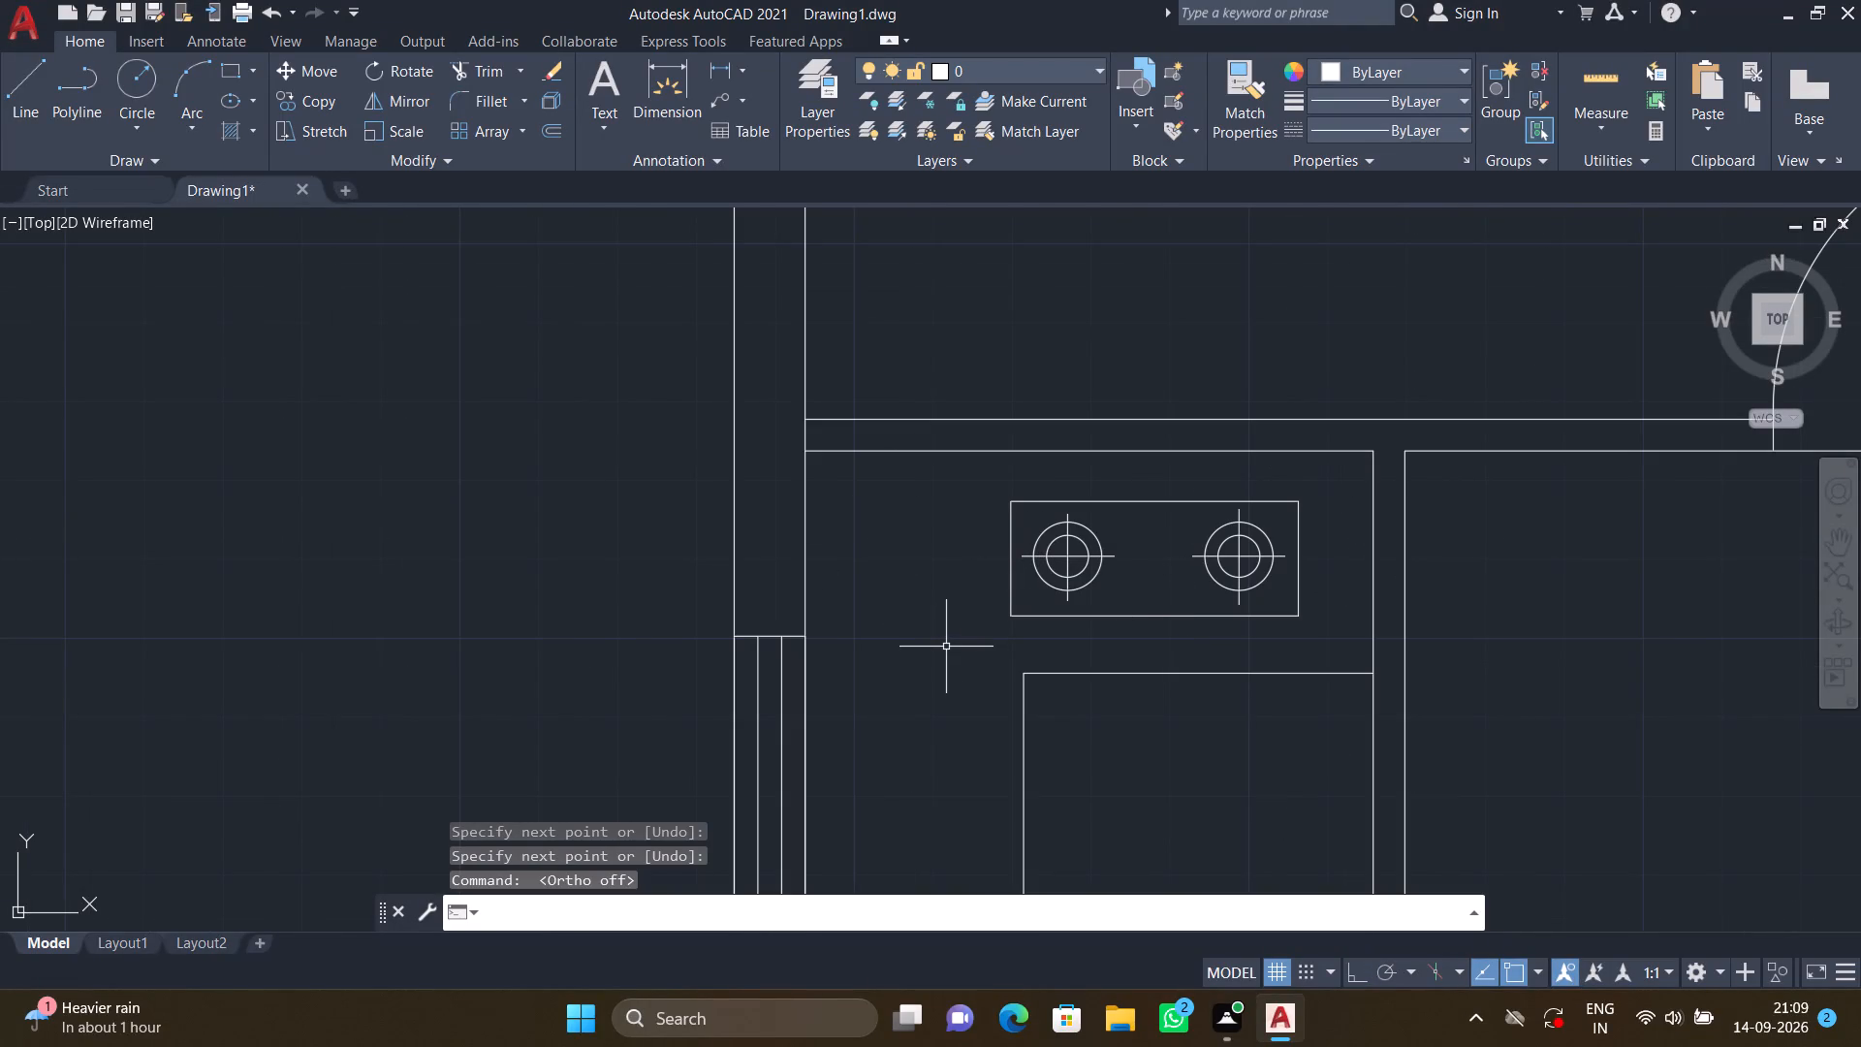
key(l)
key(Return)
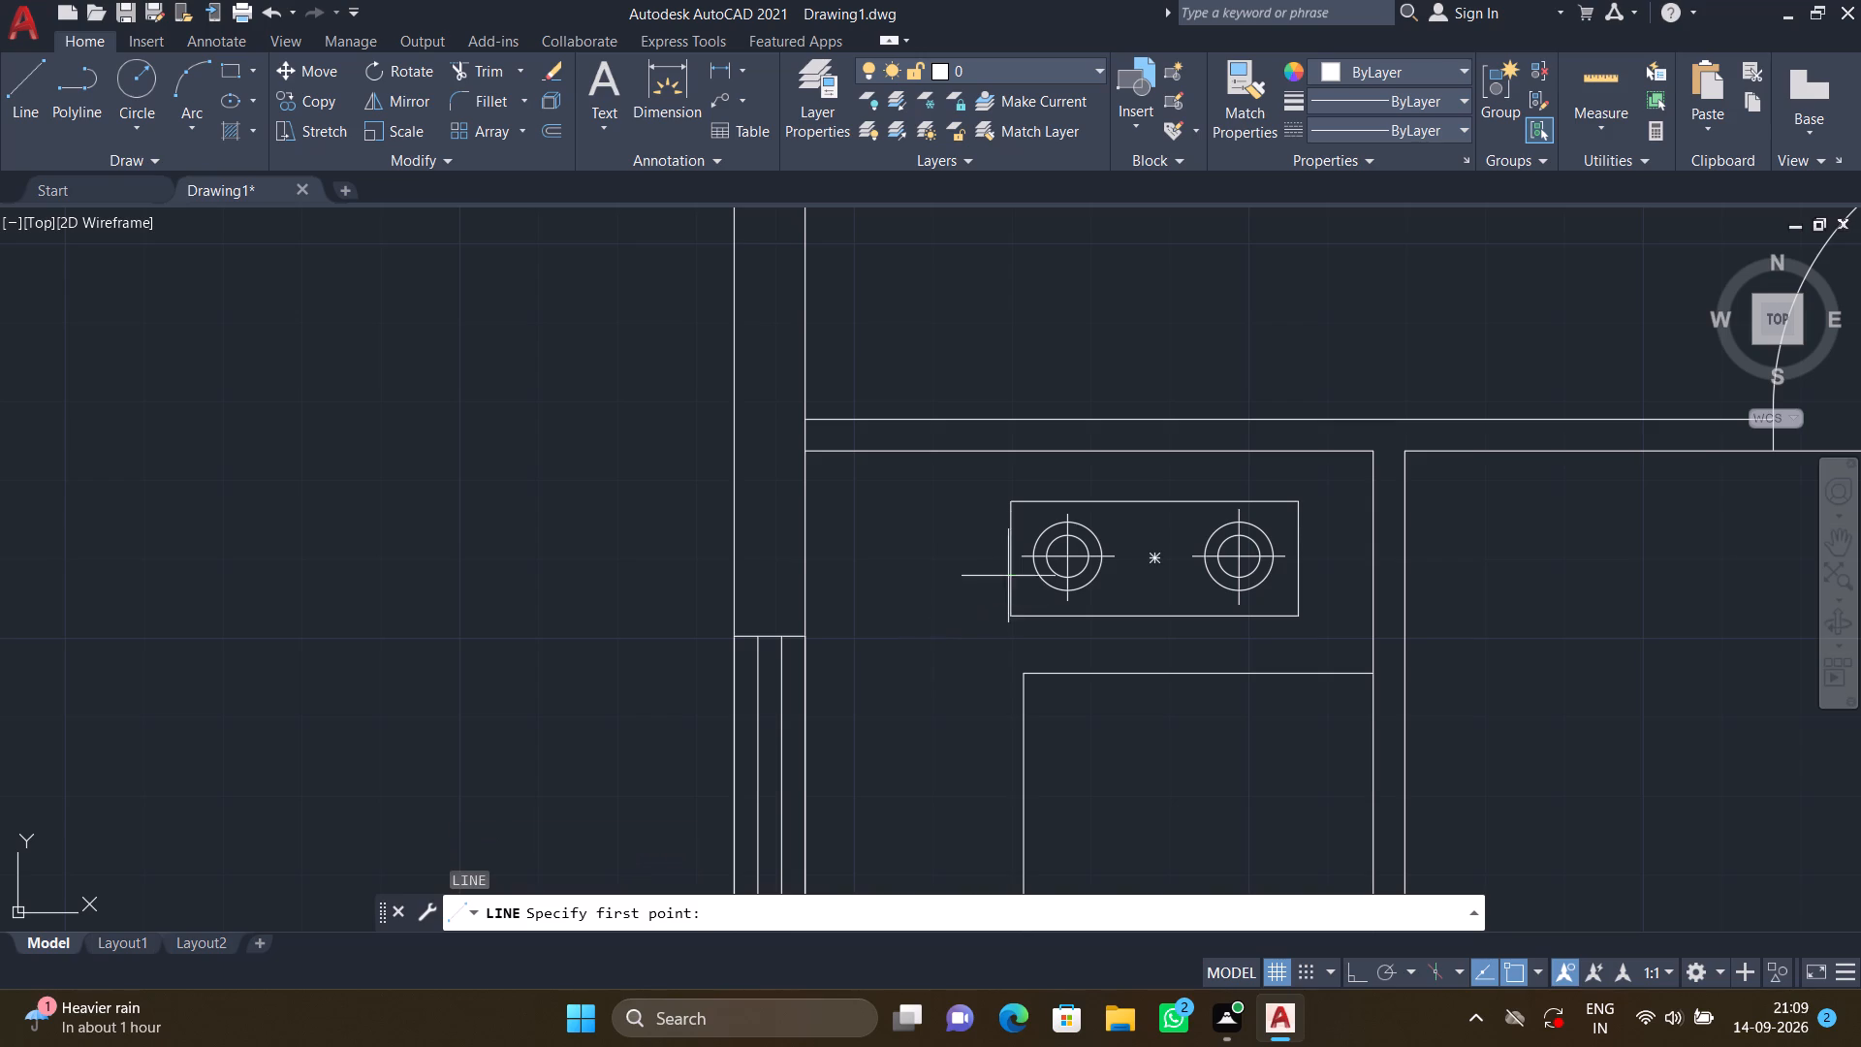
scroll(1014, 521, up, 3)
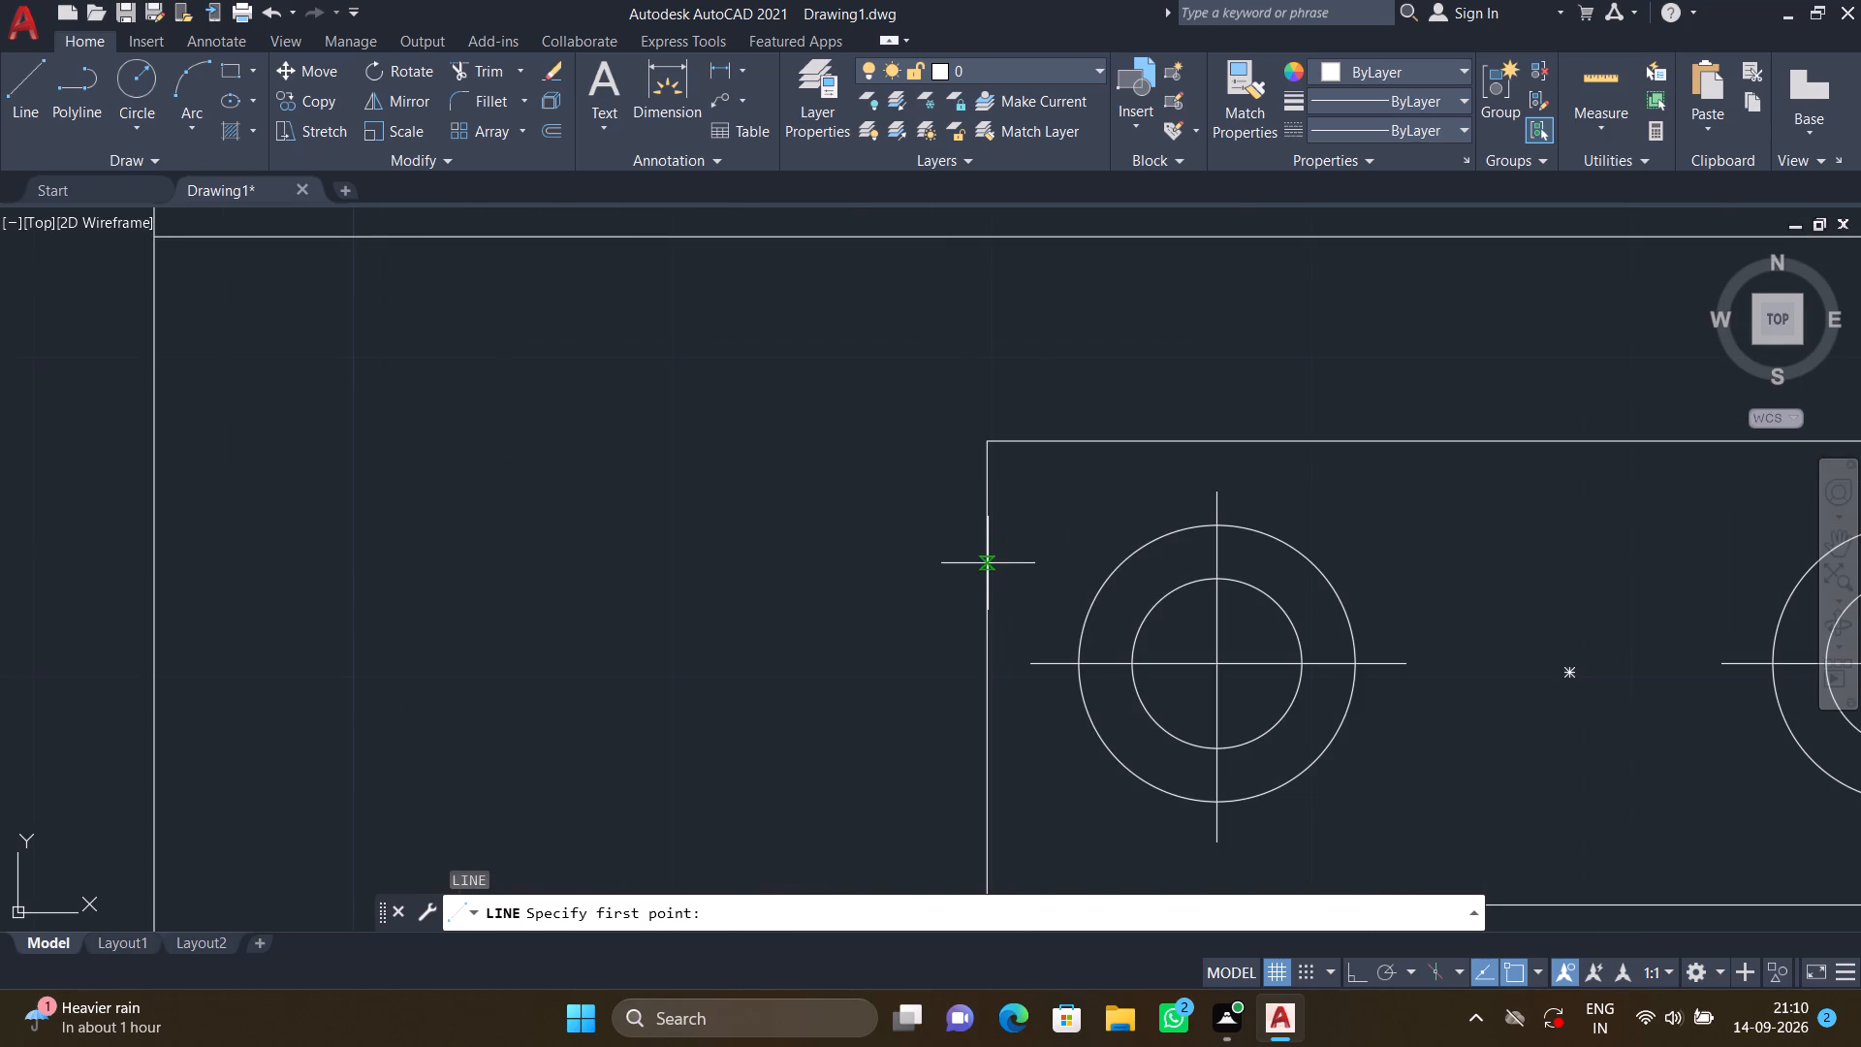
click(988, 563)
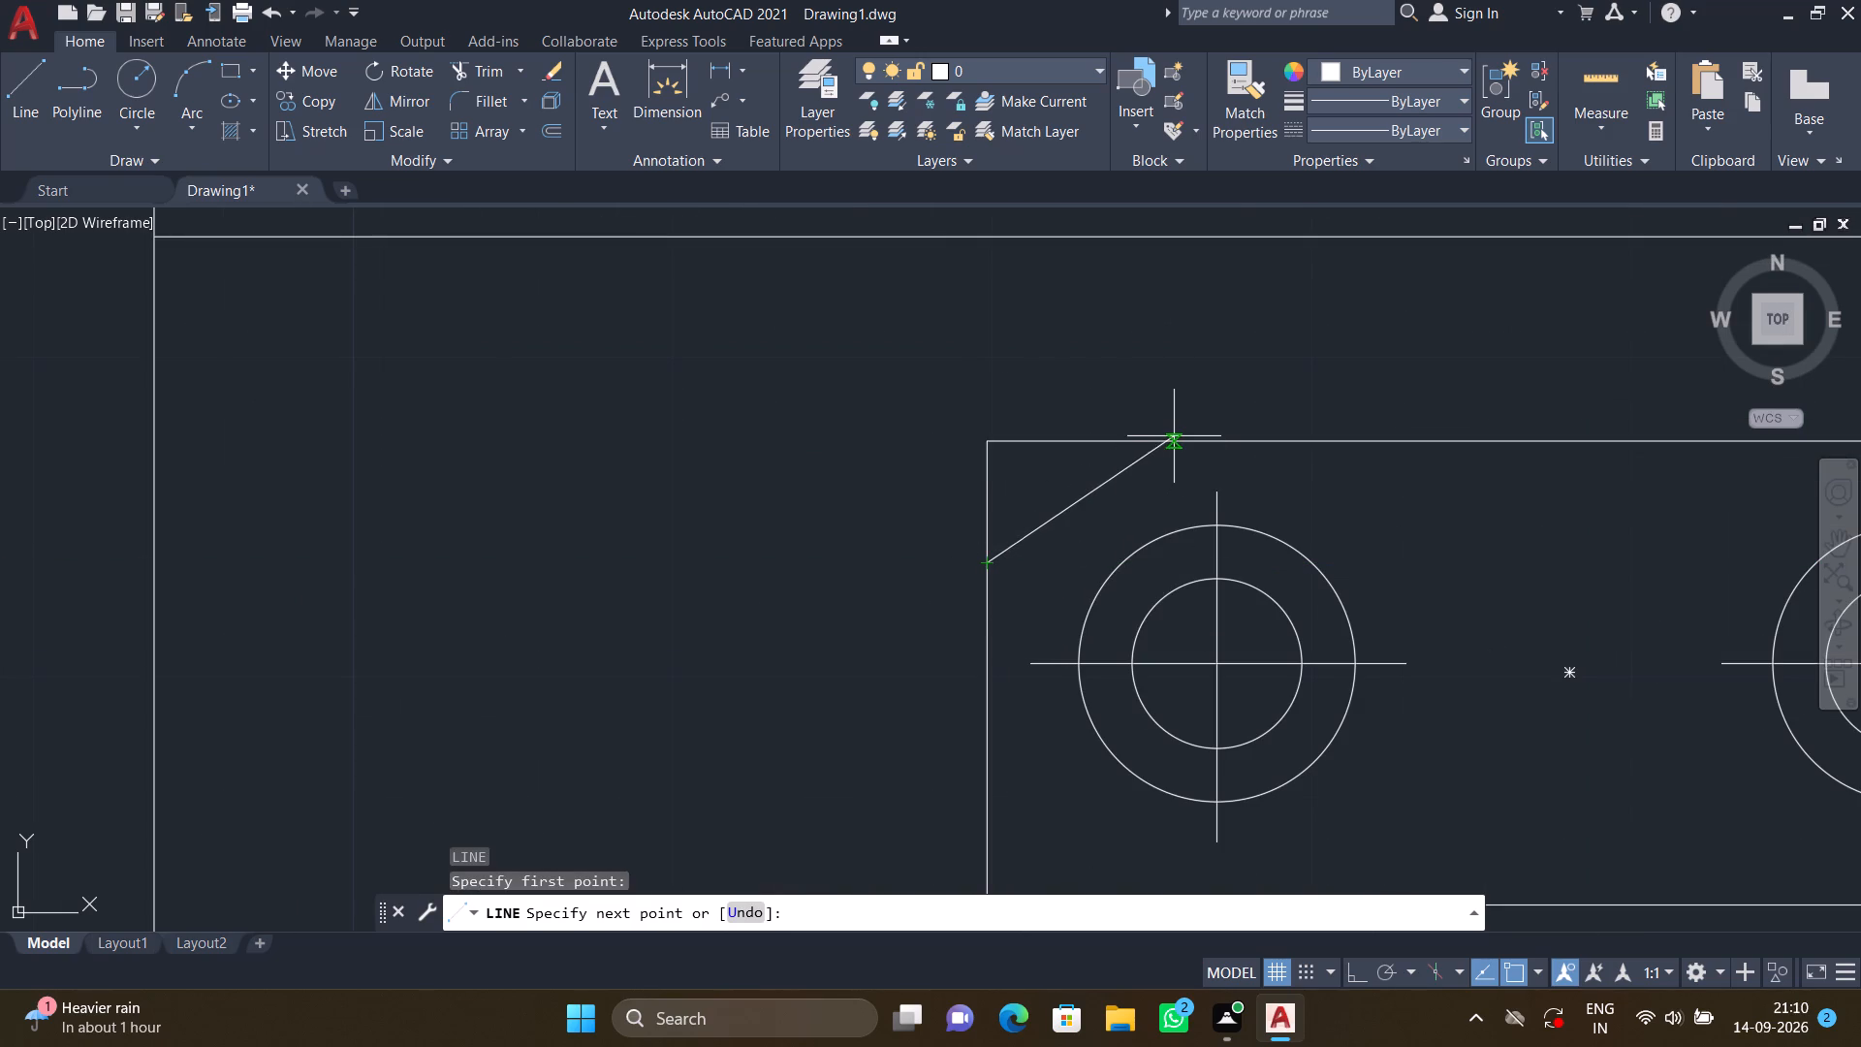
click(1174, 443)
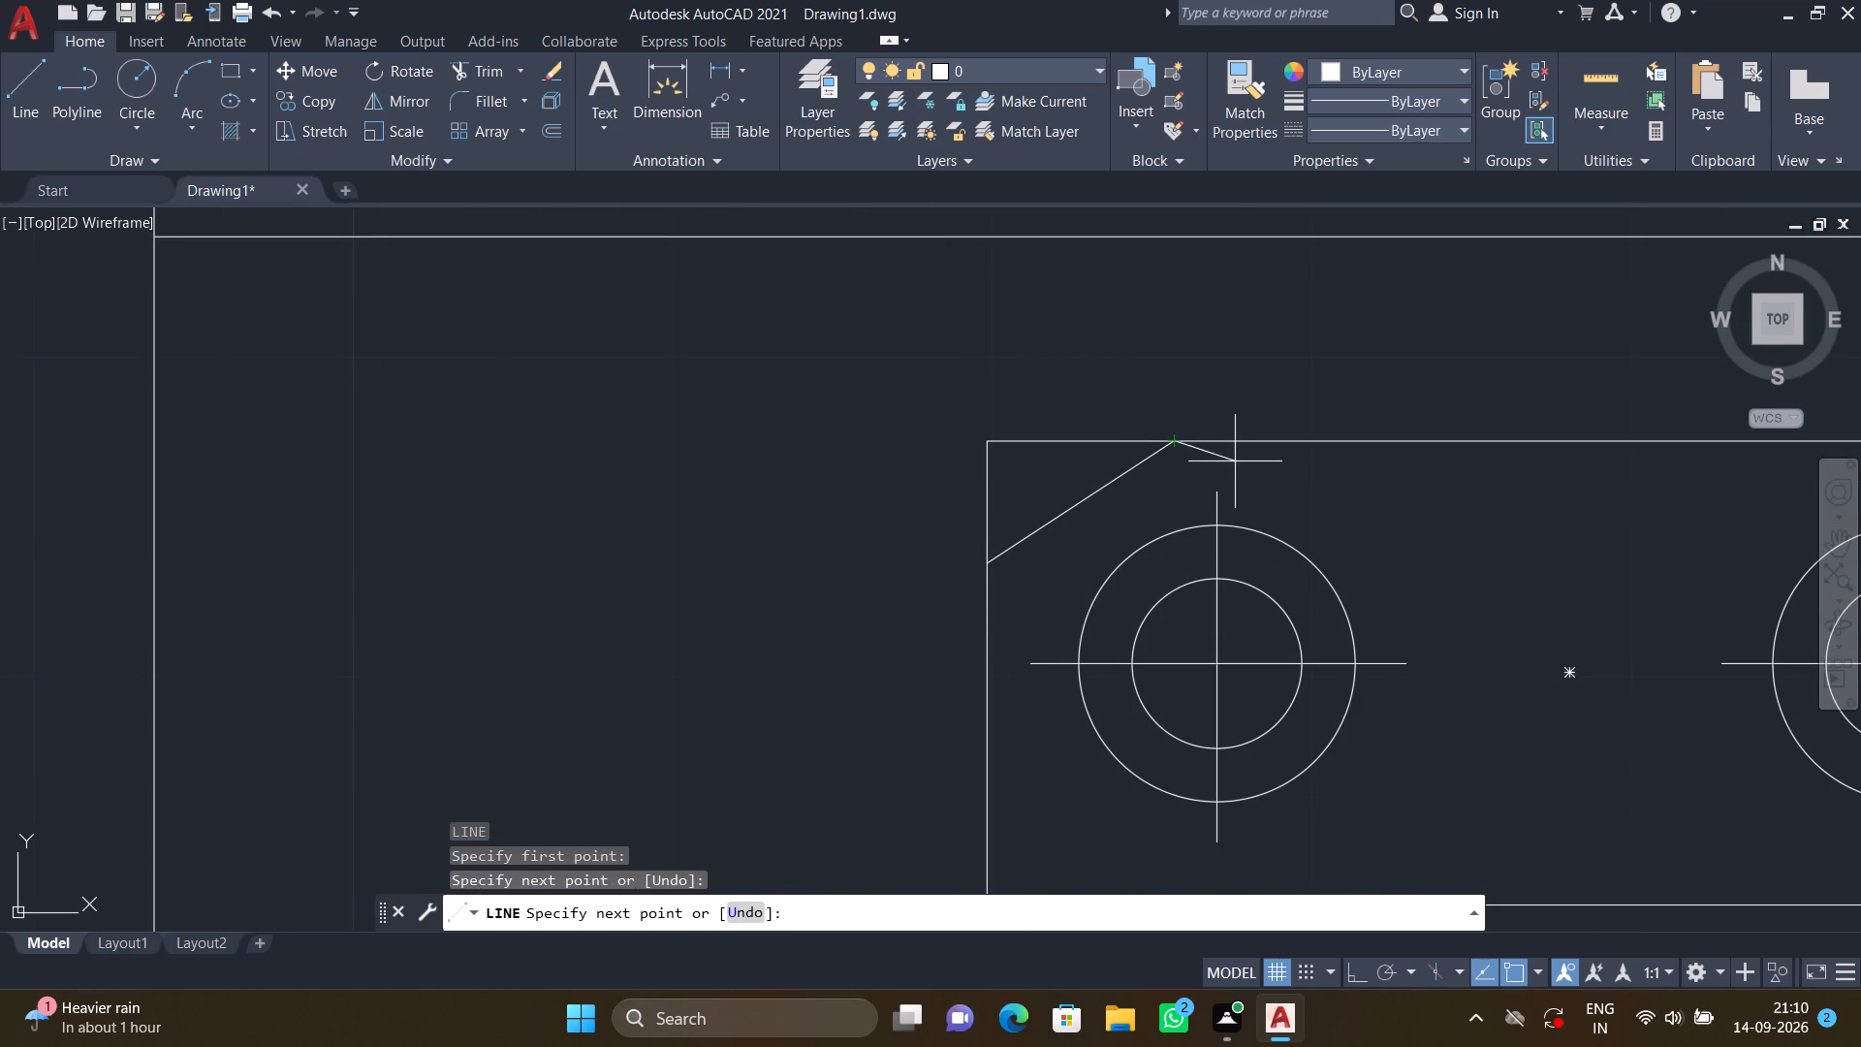
key(Escape)
Trim the top and left edge pieces beyond the diagonal to bevel the hob's upper-left corner.
scroll(1253, 473, down, 1)
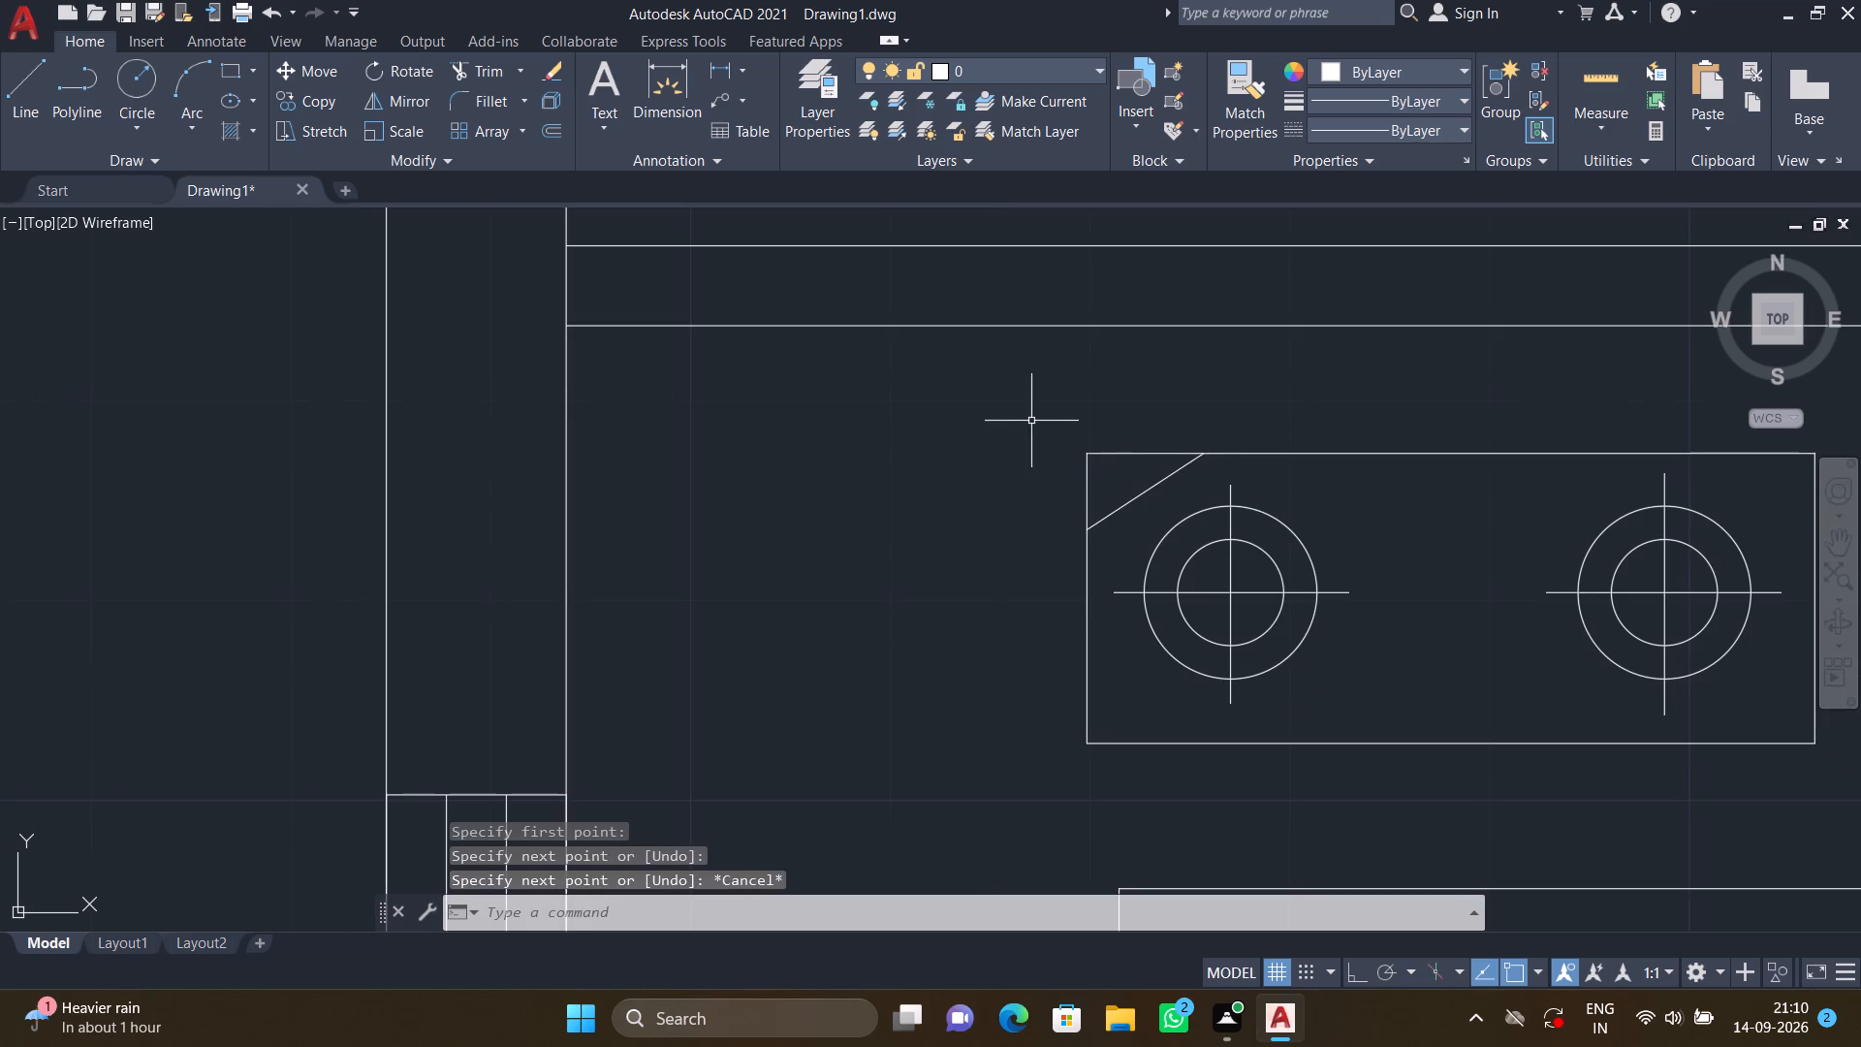
text(TR)
key(Return)
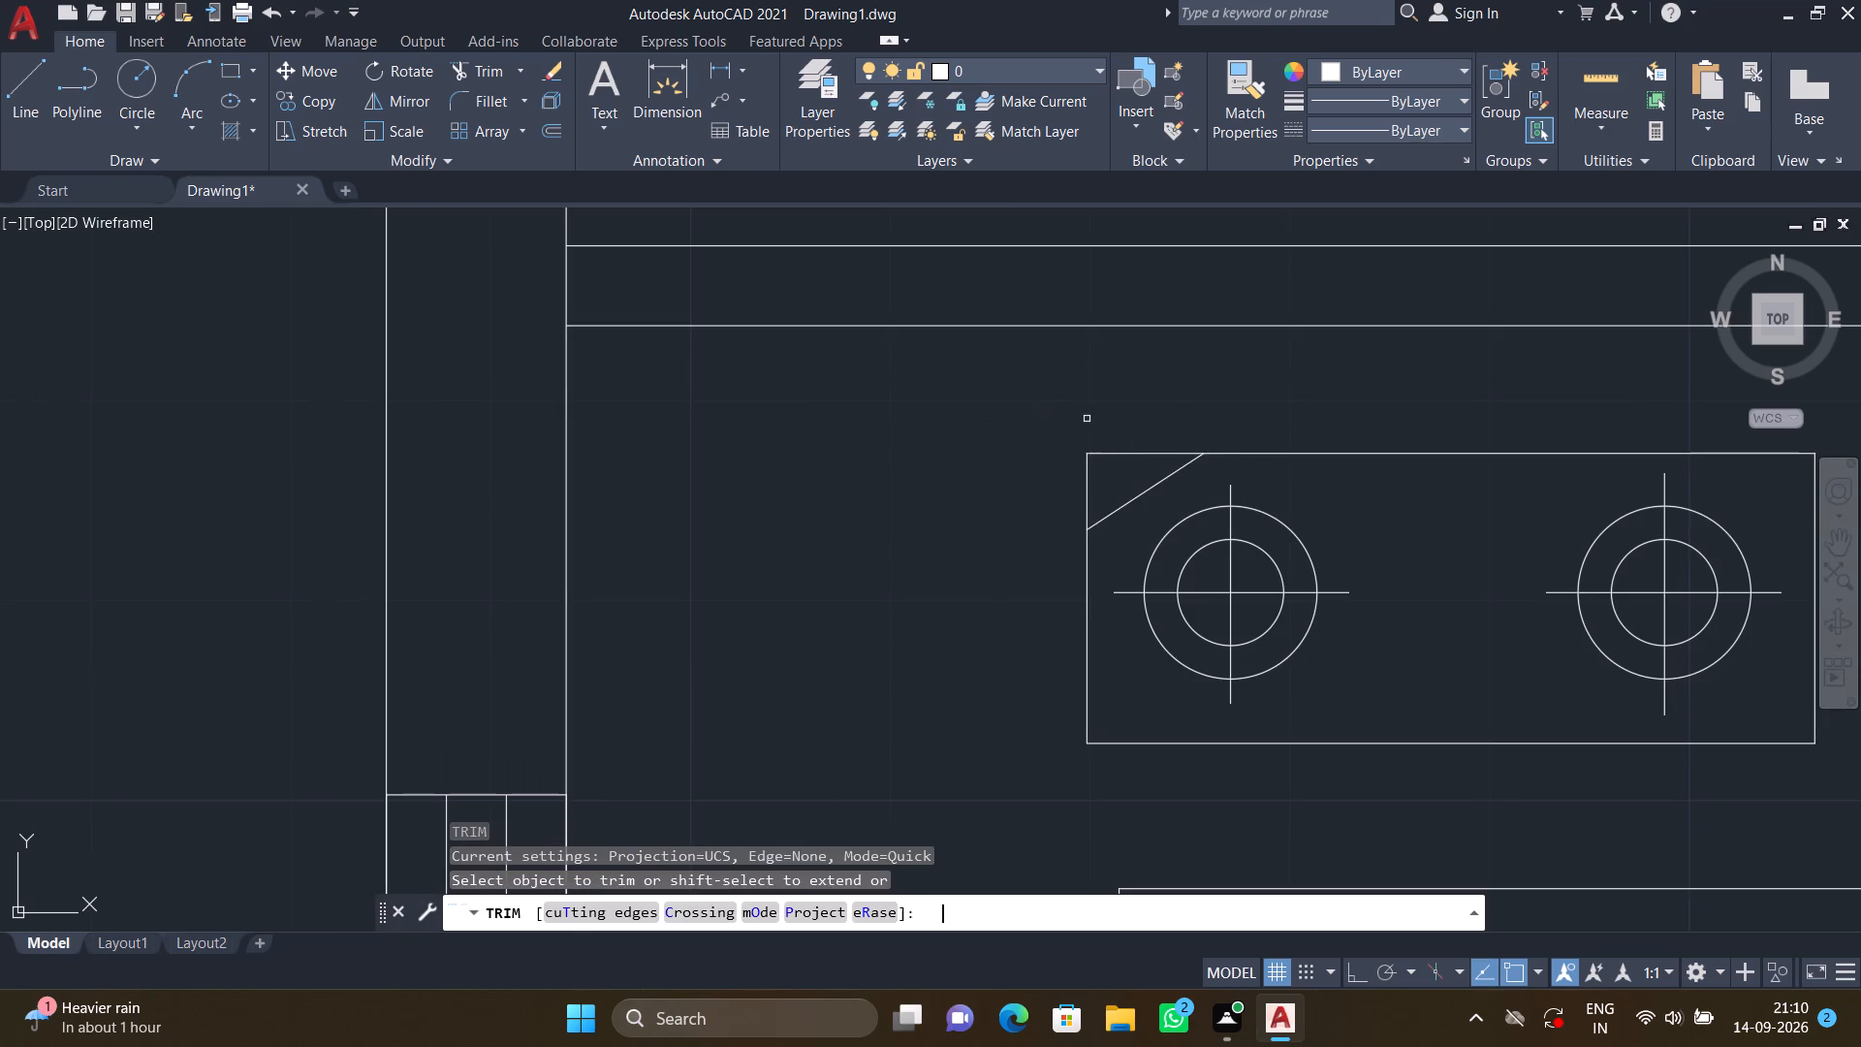
scroll(1124, 472, up, 2)
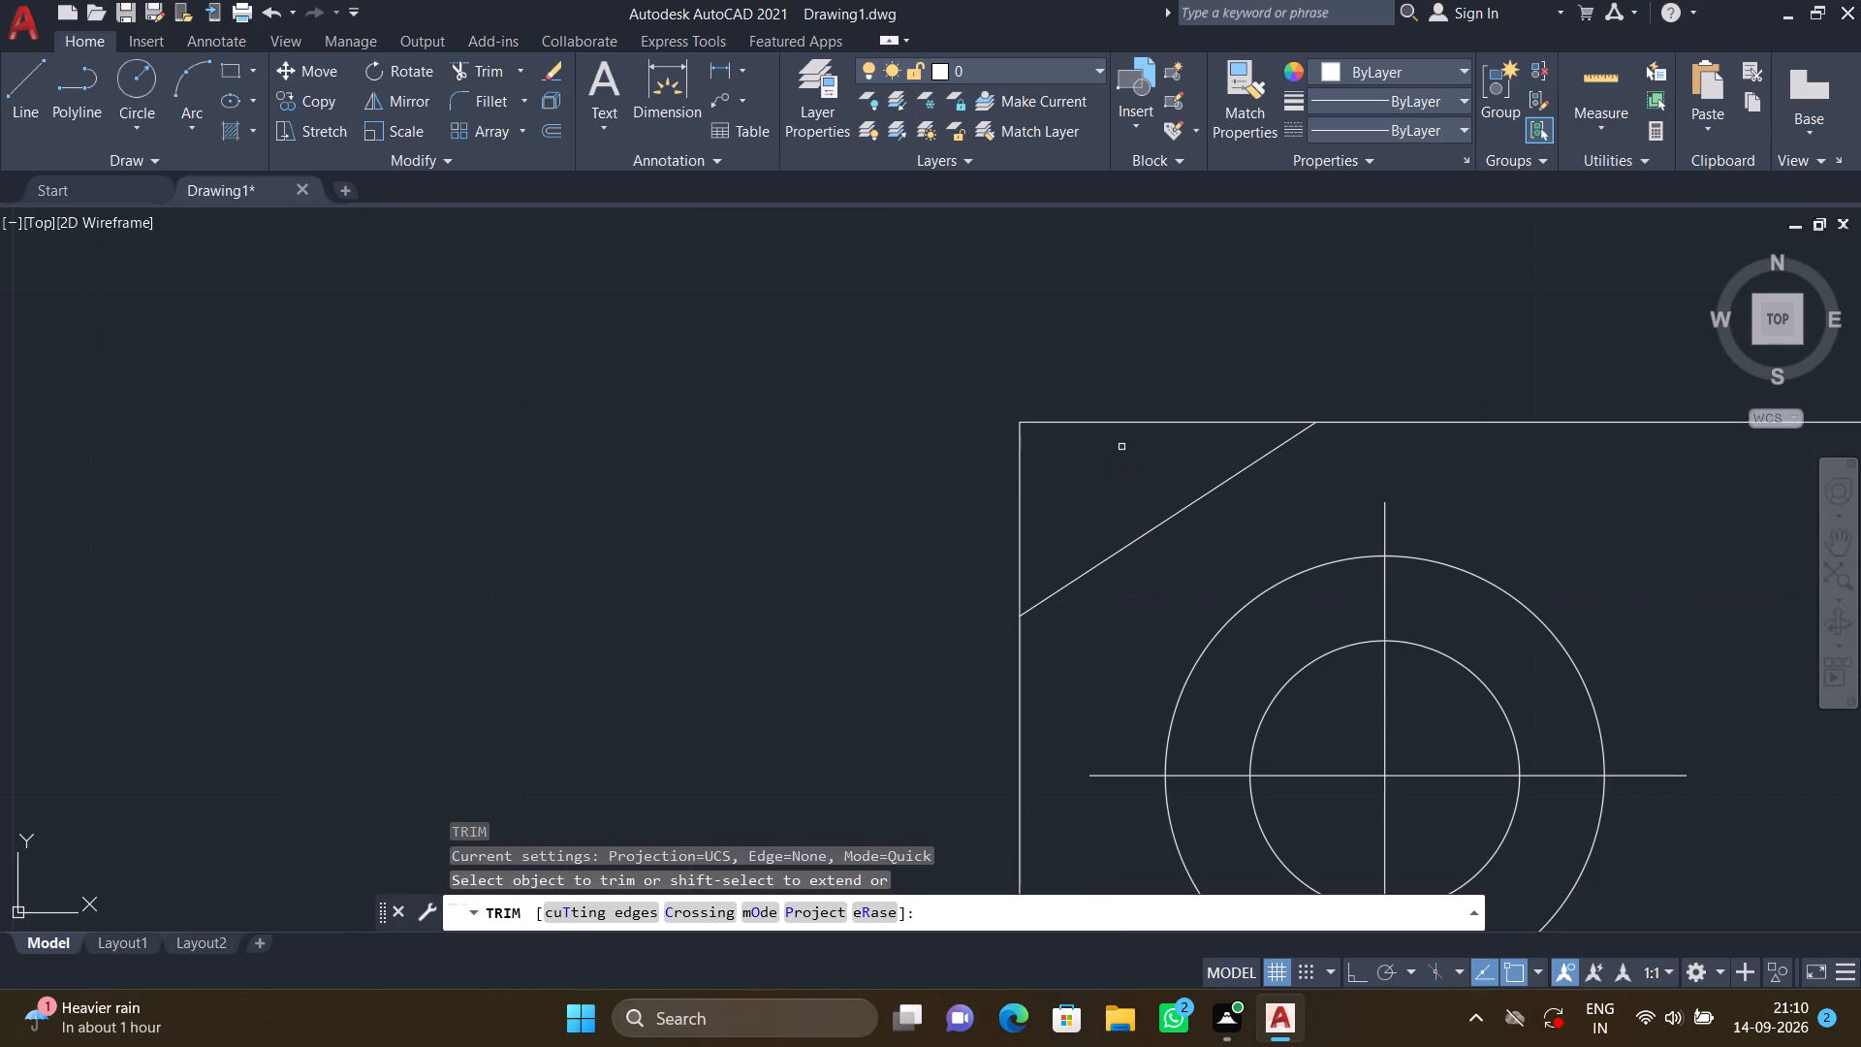
click(1121, 398)
click(1113, 450)
click(1063, 467)
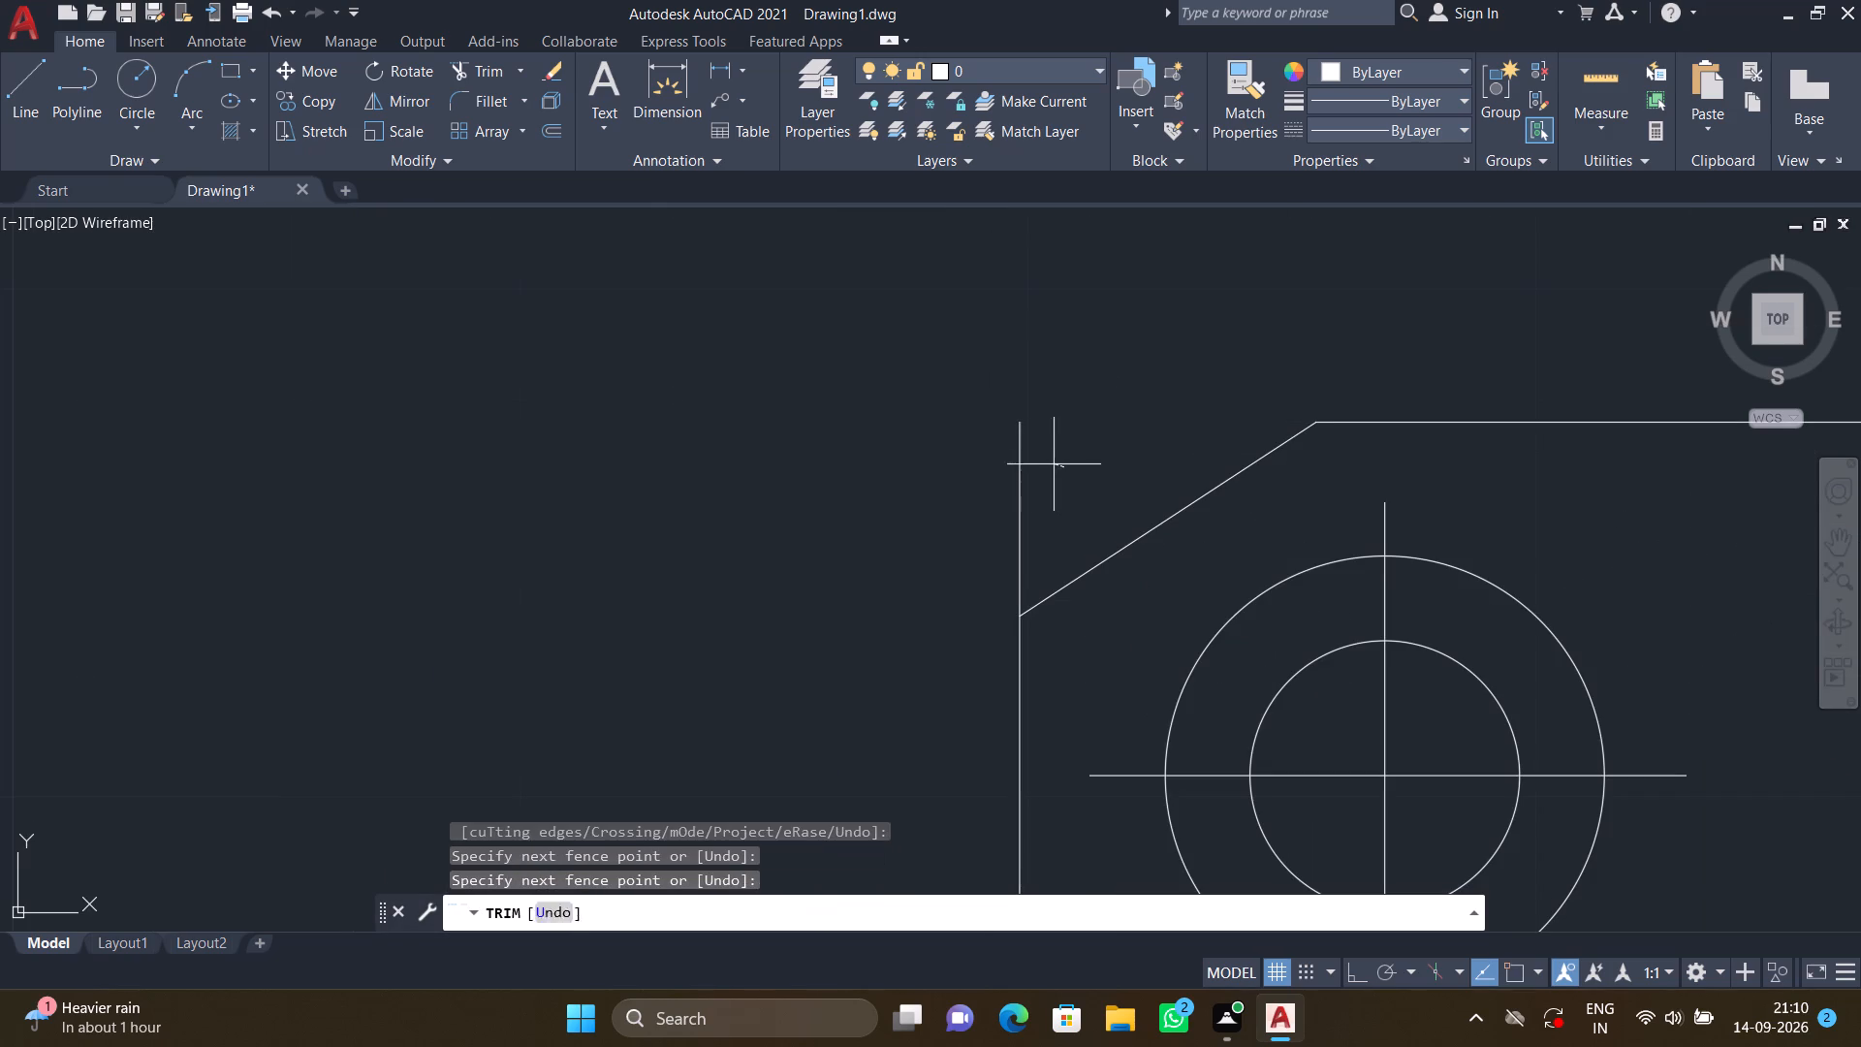
click(989, 463)
key(Return)
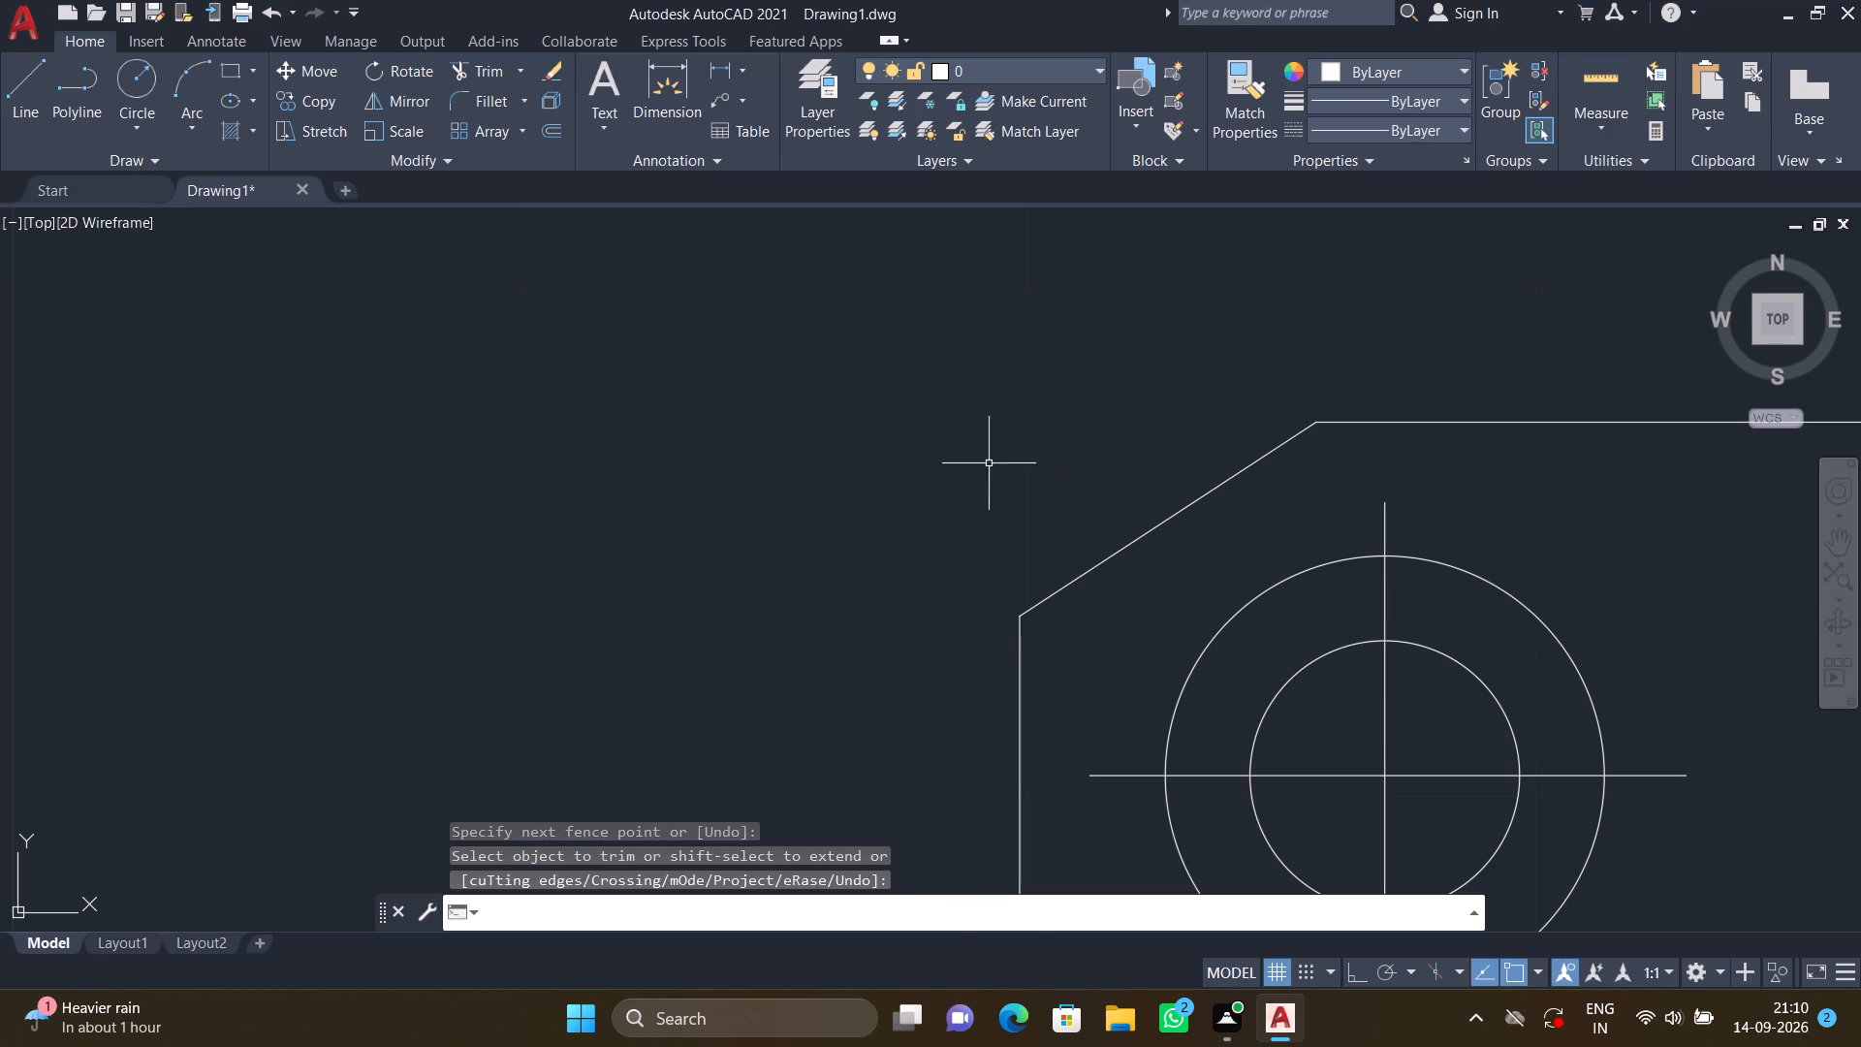
Draw a diagonal line across the hob's upper-right corner, from its top edge to its right edge.
scroll(1018, 463, down, 3)
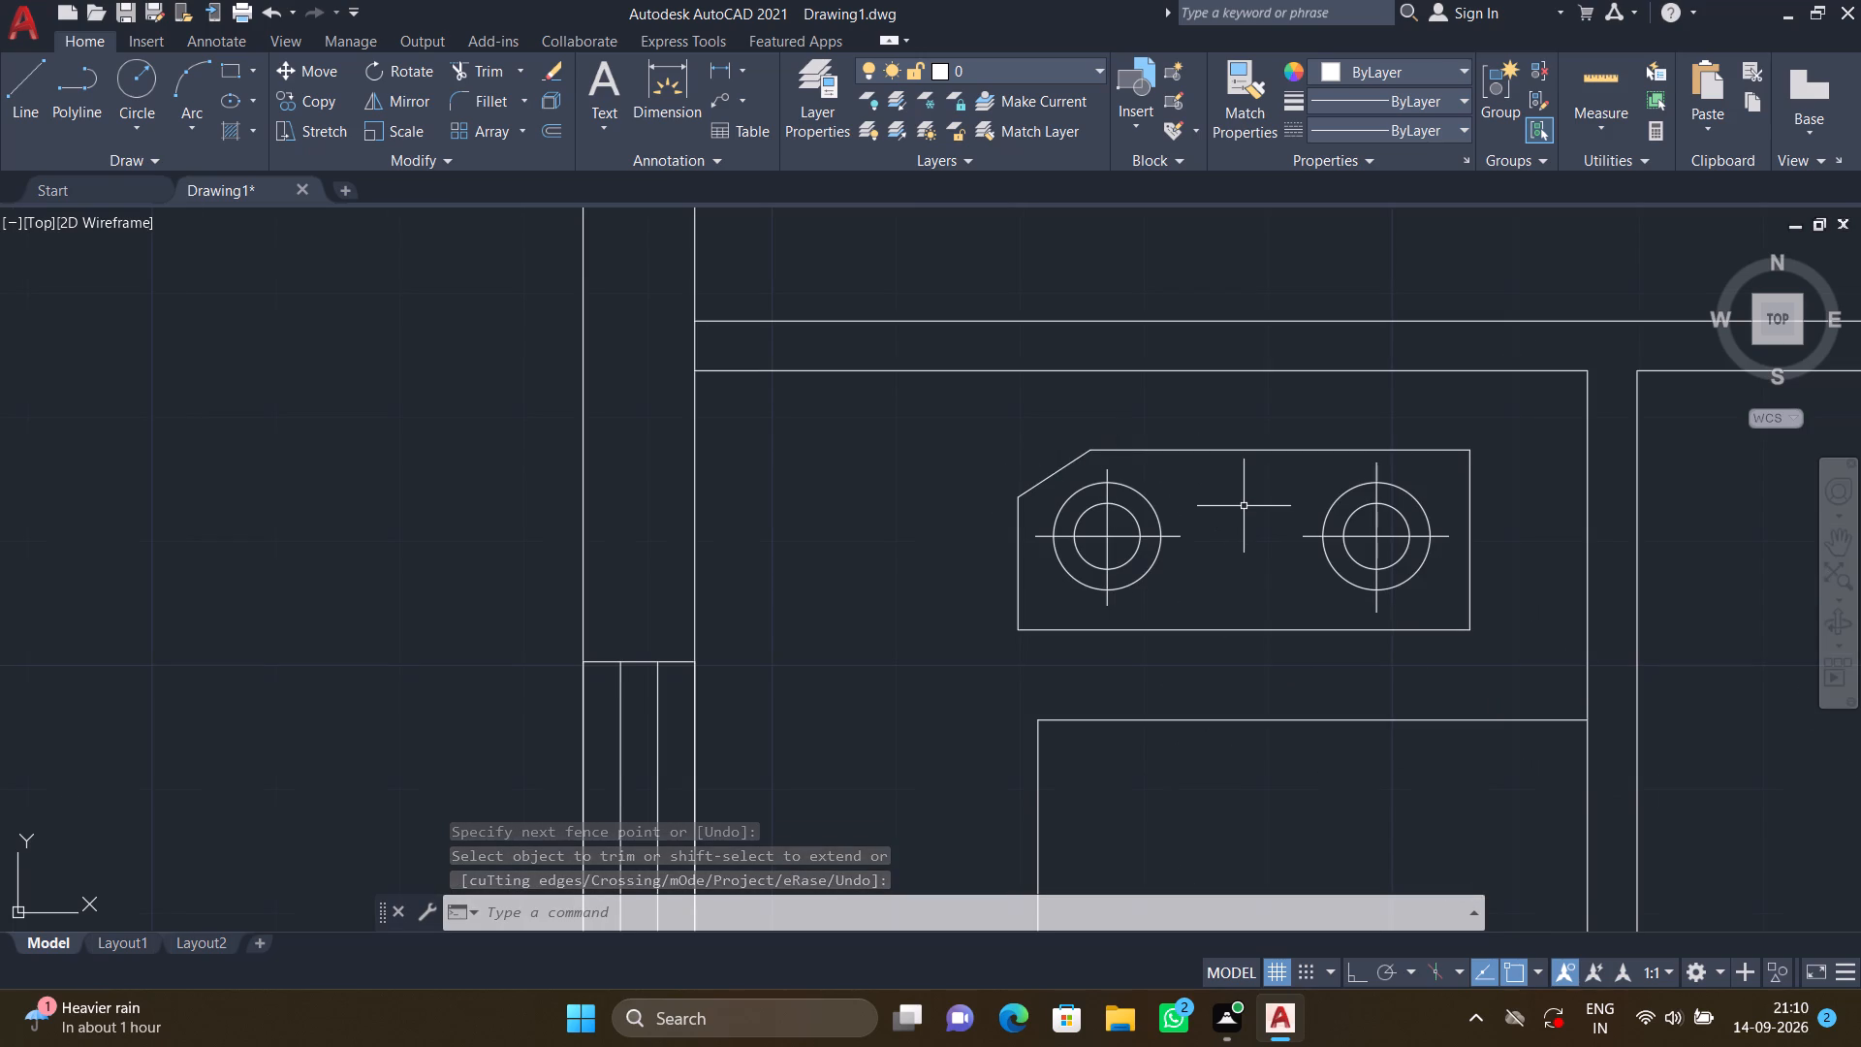
middle_drag(1260, 511, 1122, 473)
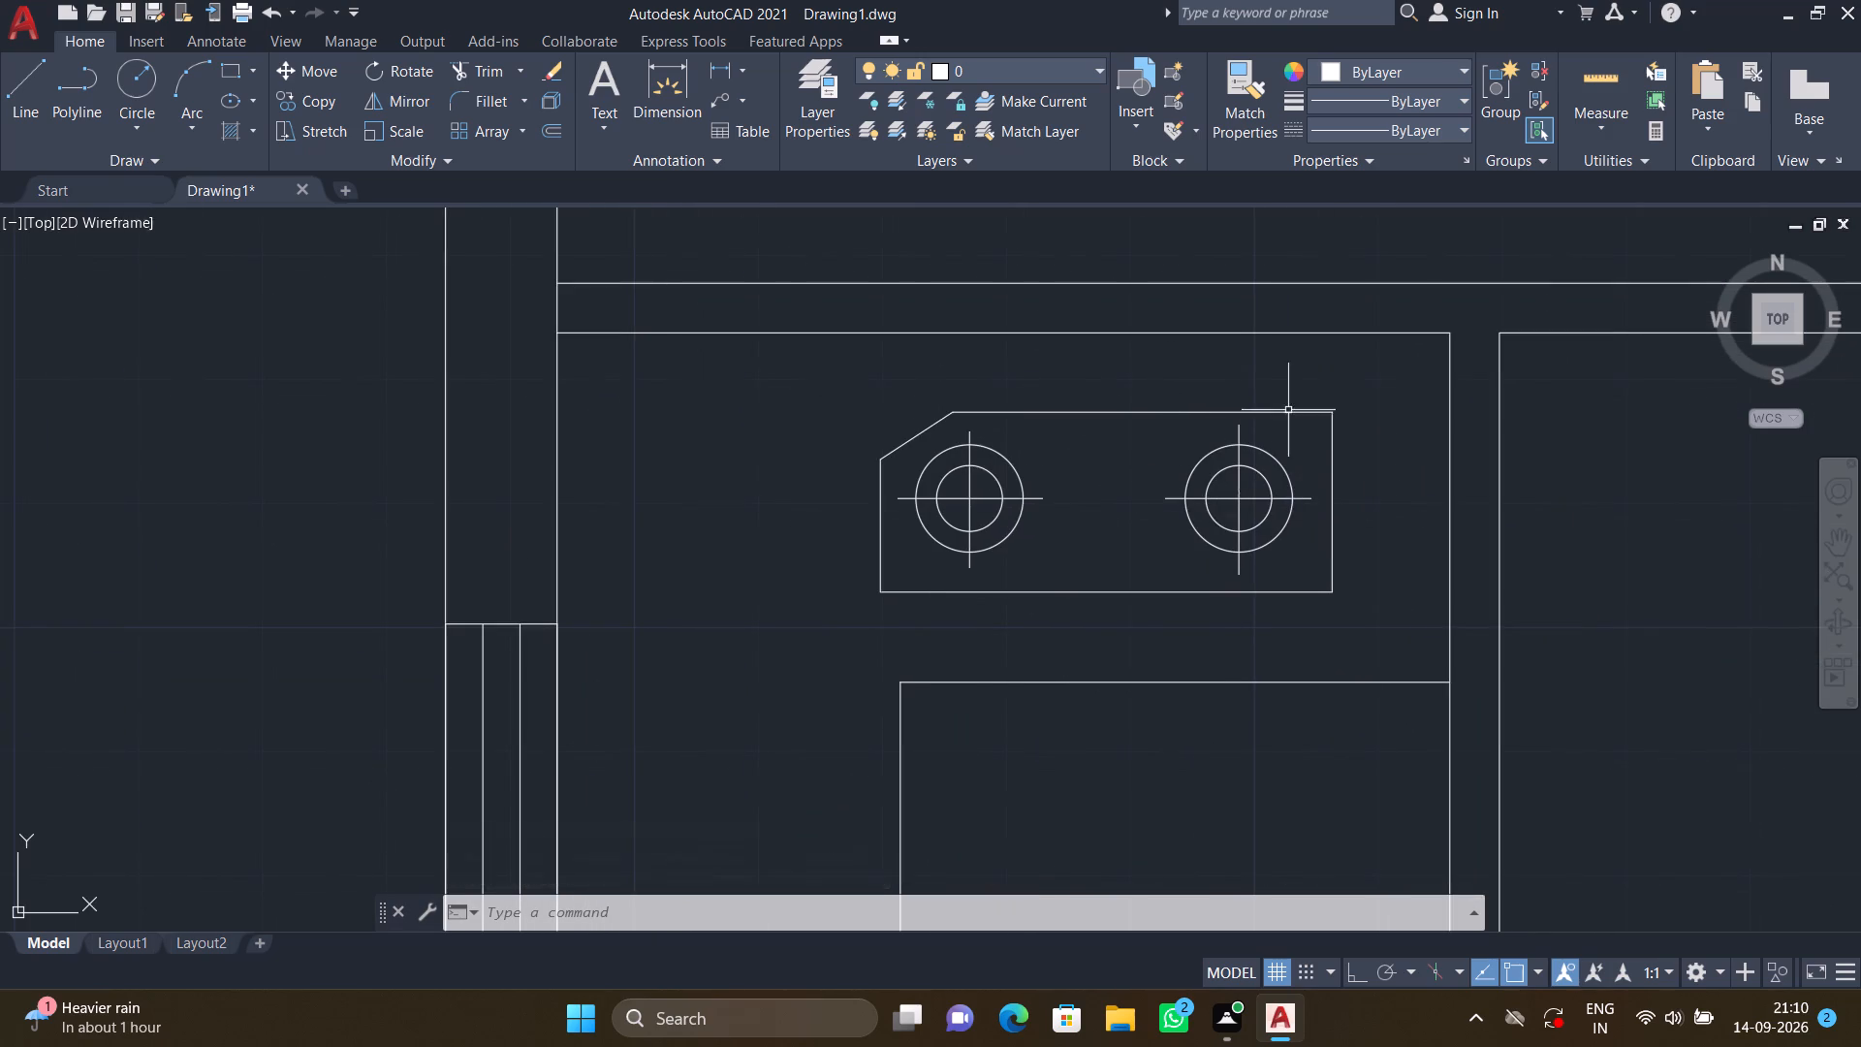
scroll(1316, 406, up, 3)
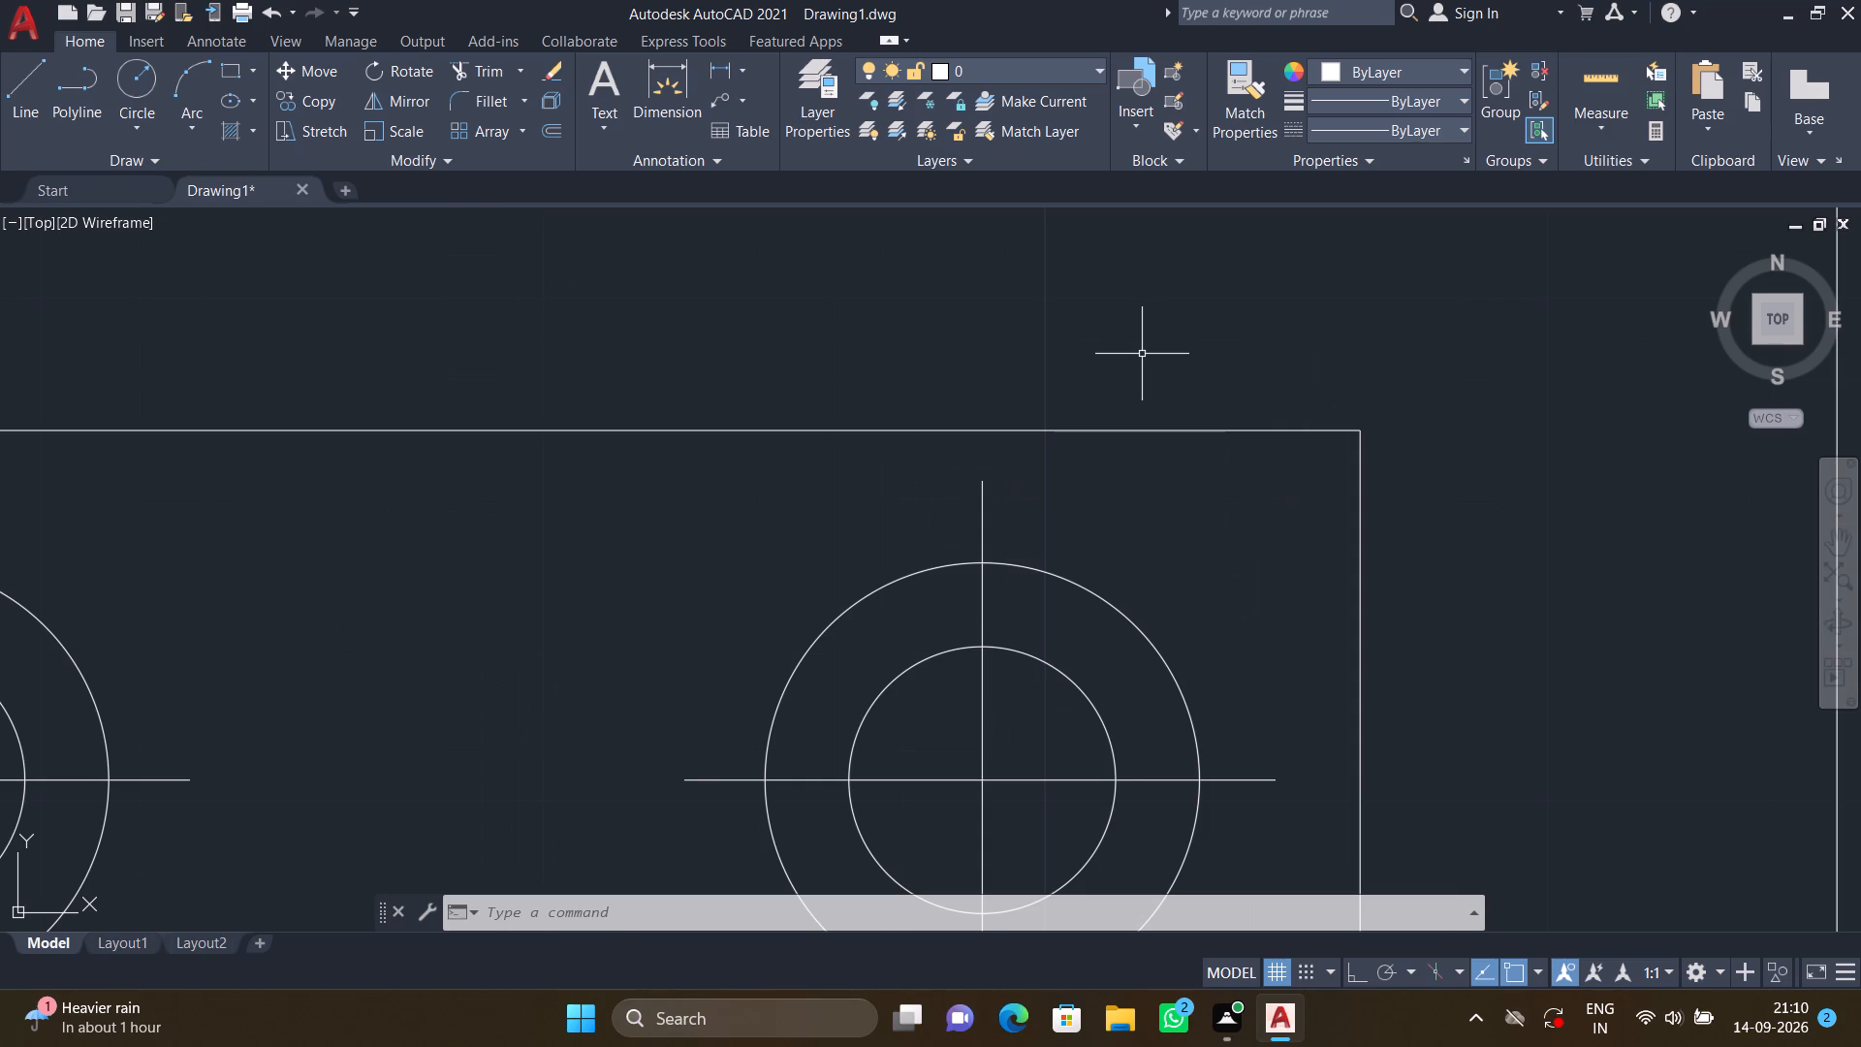
key(l)
key(Return)
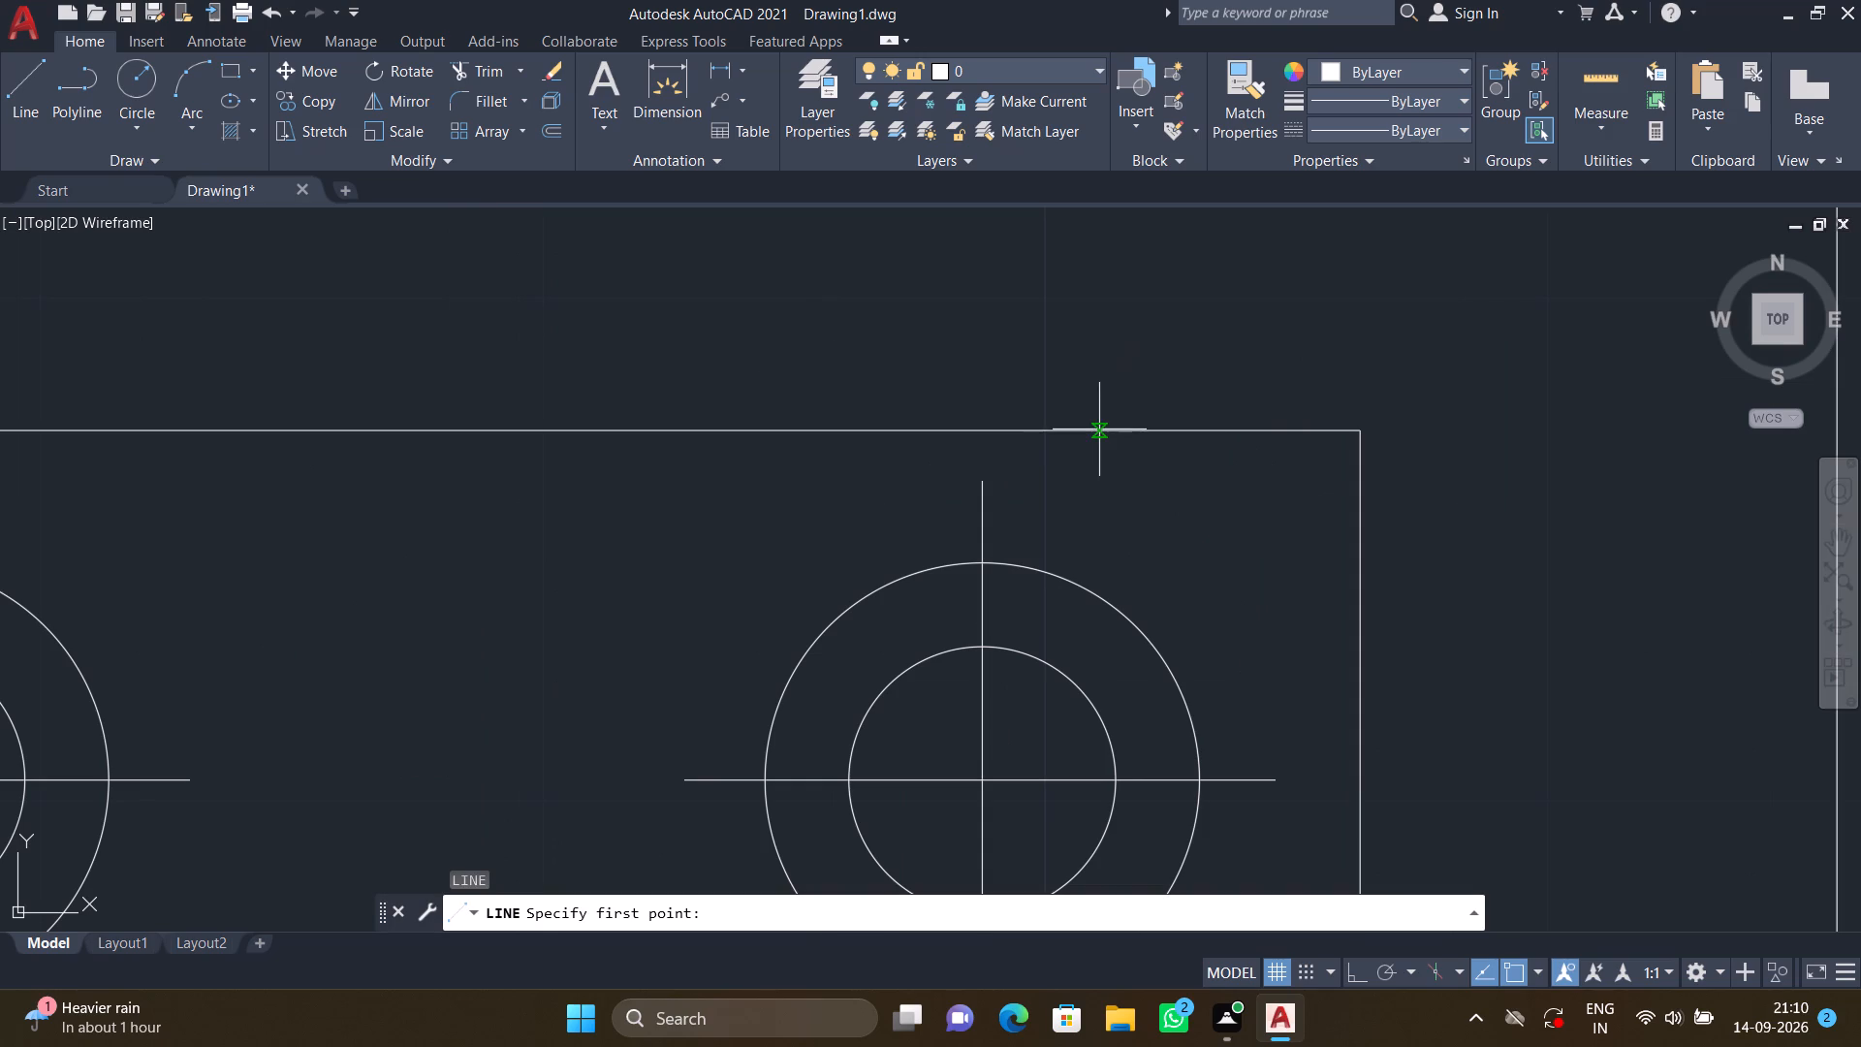
click(1069, 429)
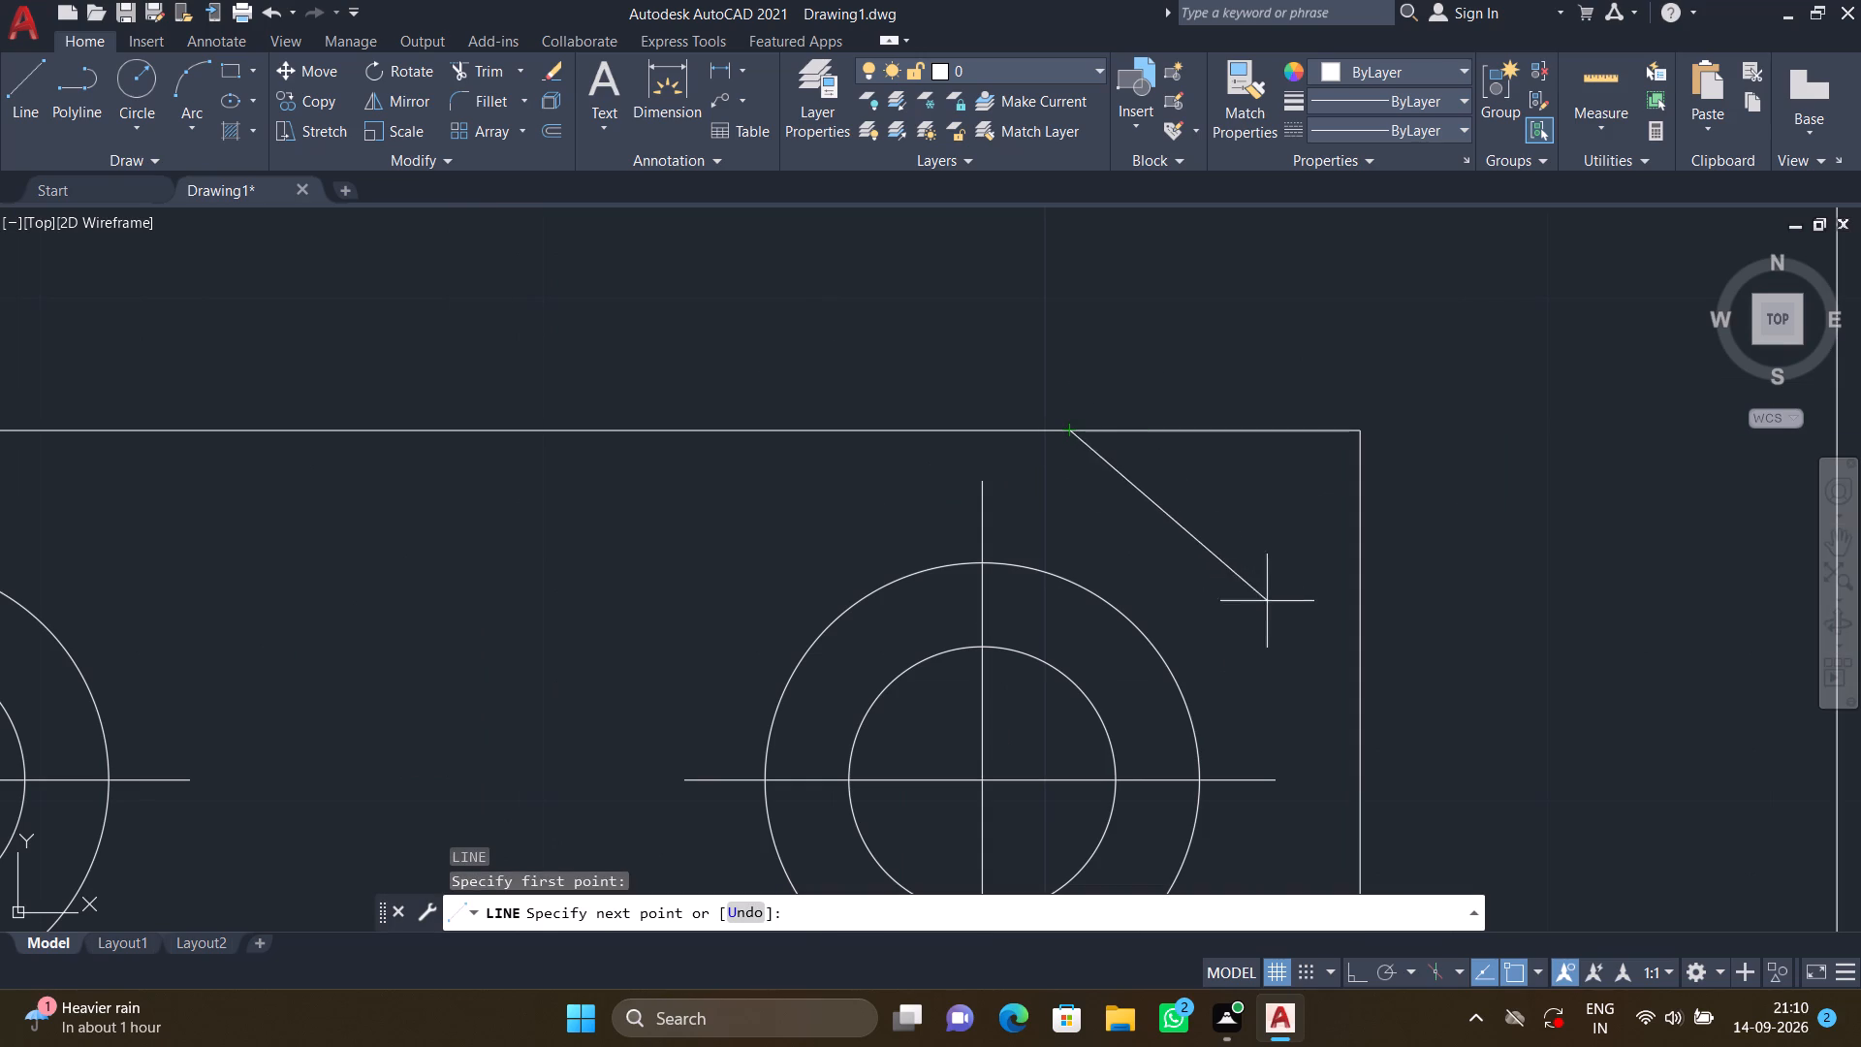
click(1359, 720)
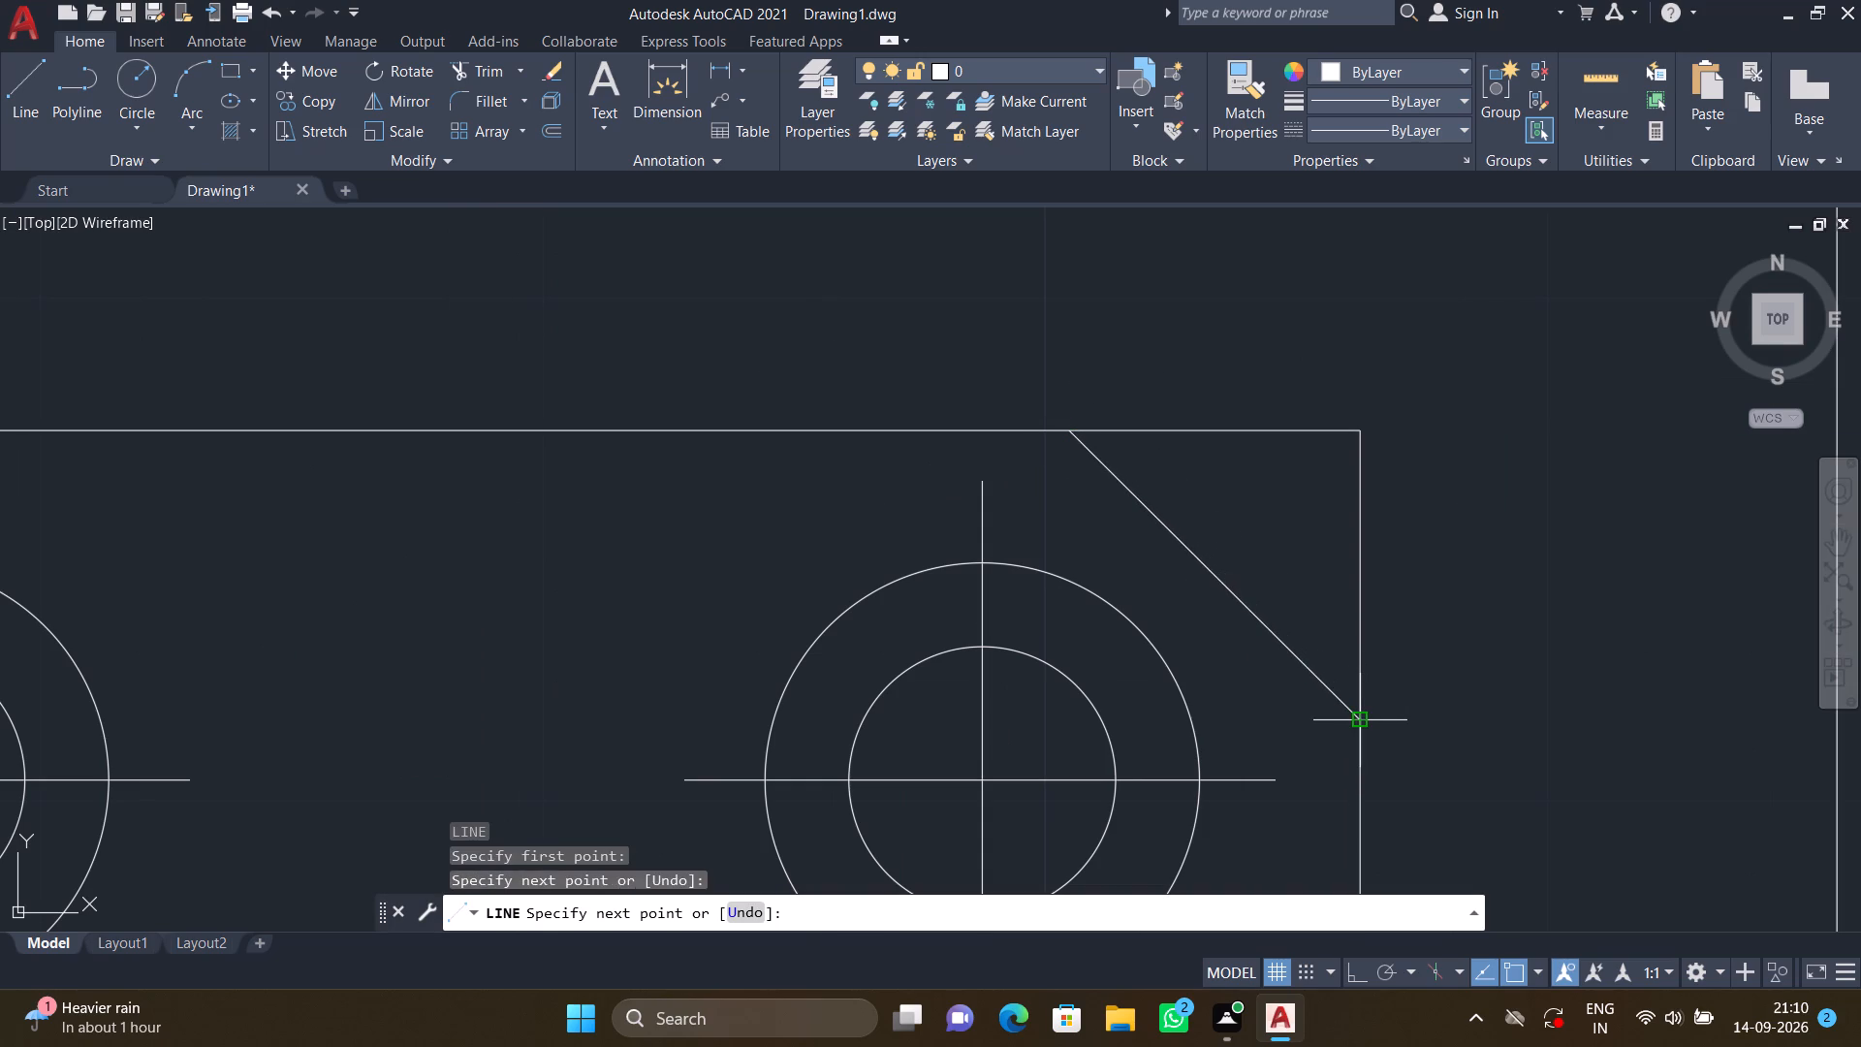
key(Return)
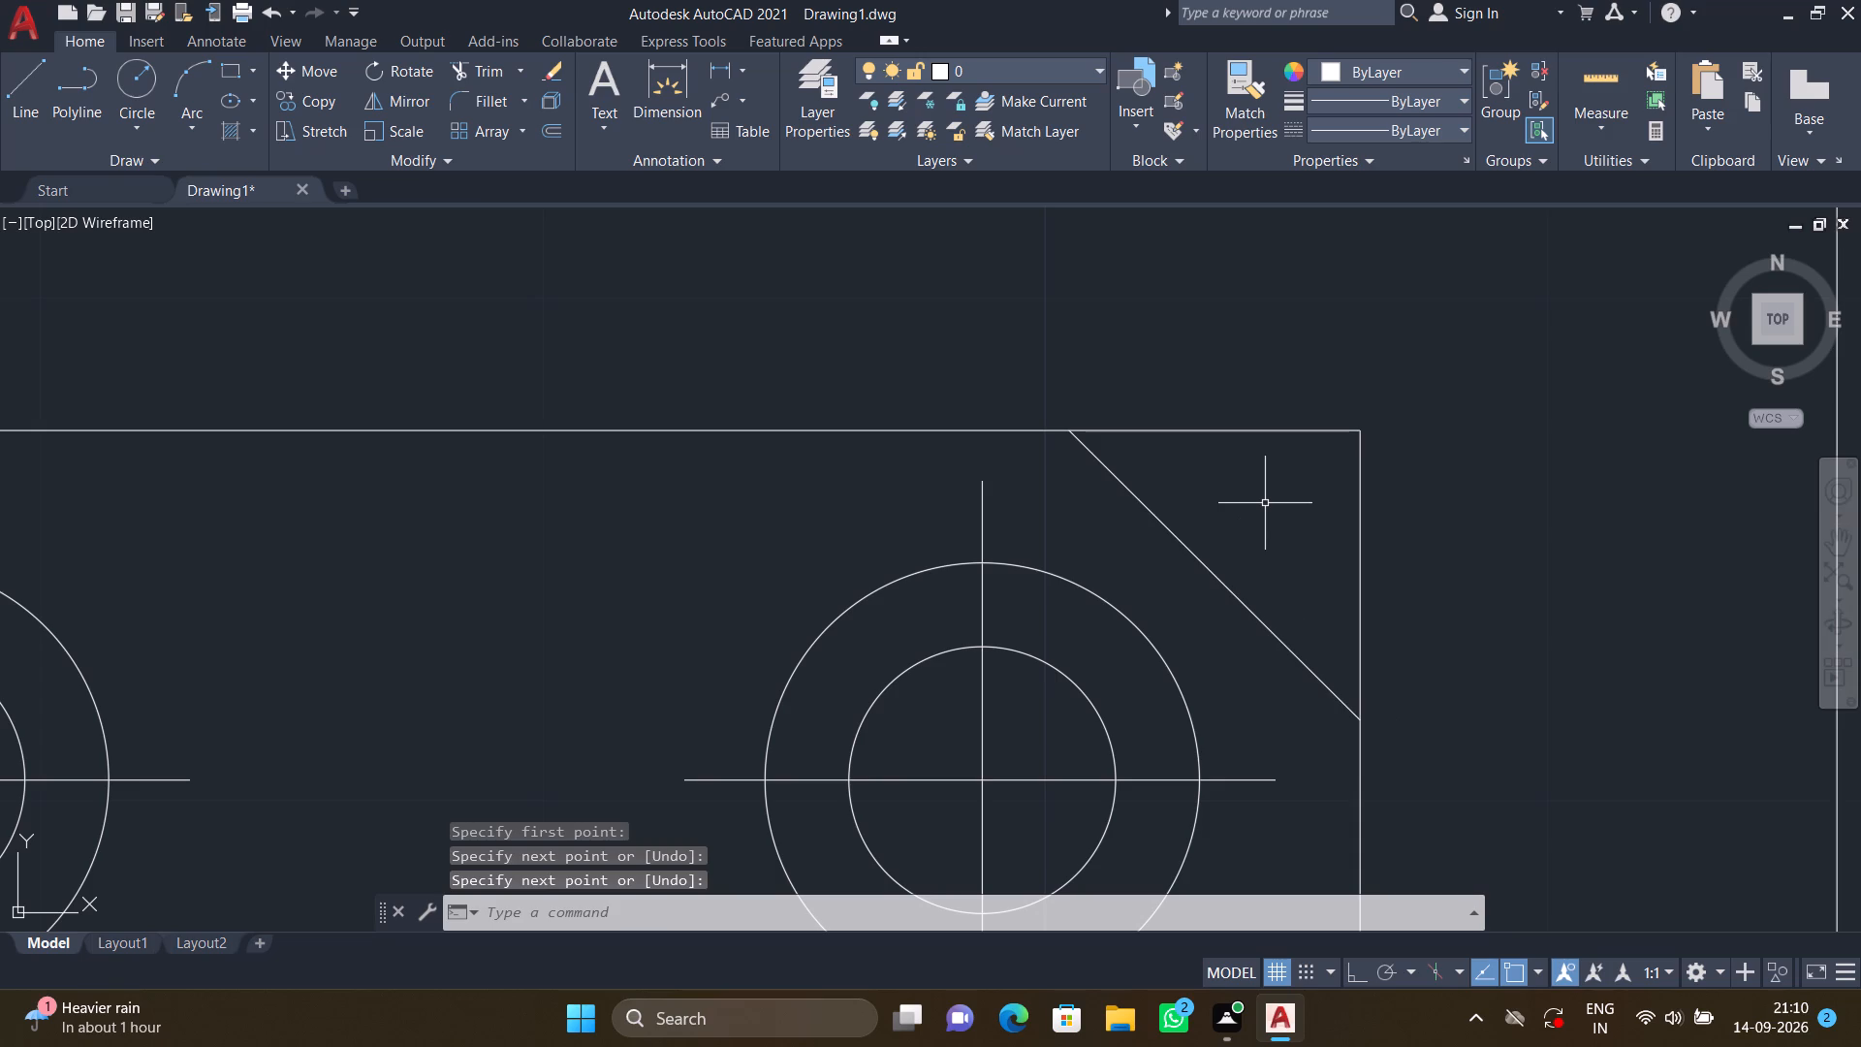
Trim the top and right edge pieces beyond the diagonal to bevel the hob's upper-right corner.
text(TR)
key(Return)
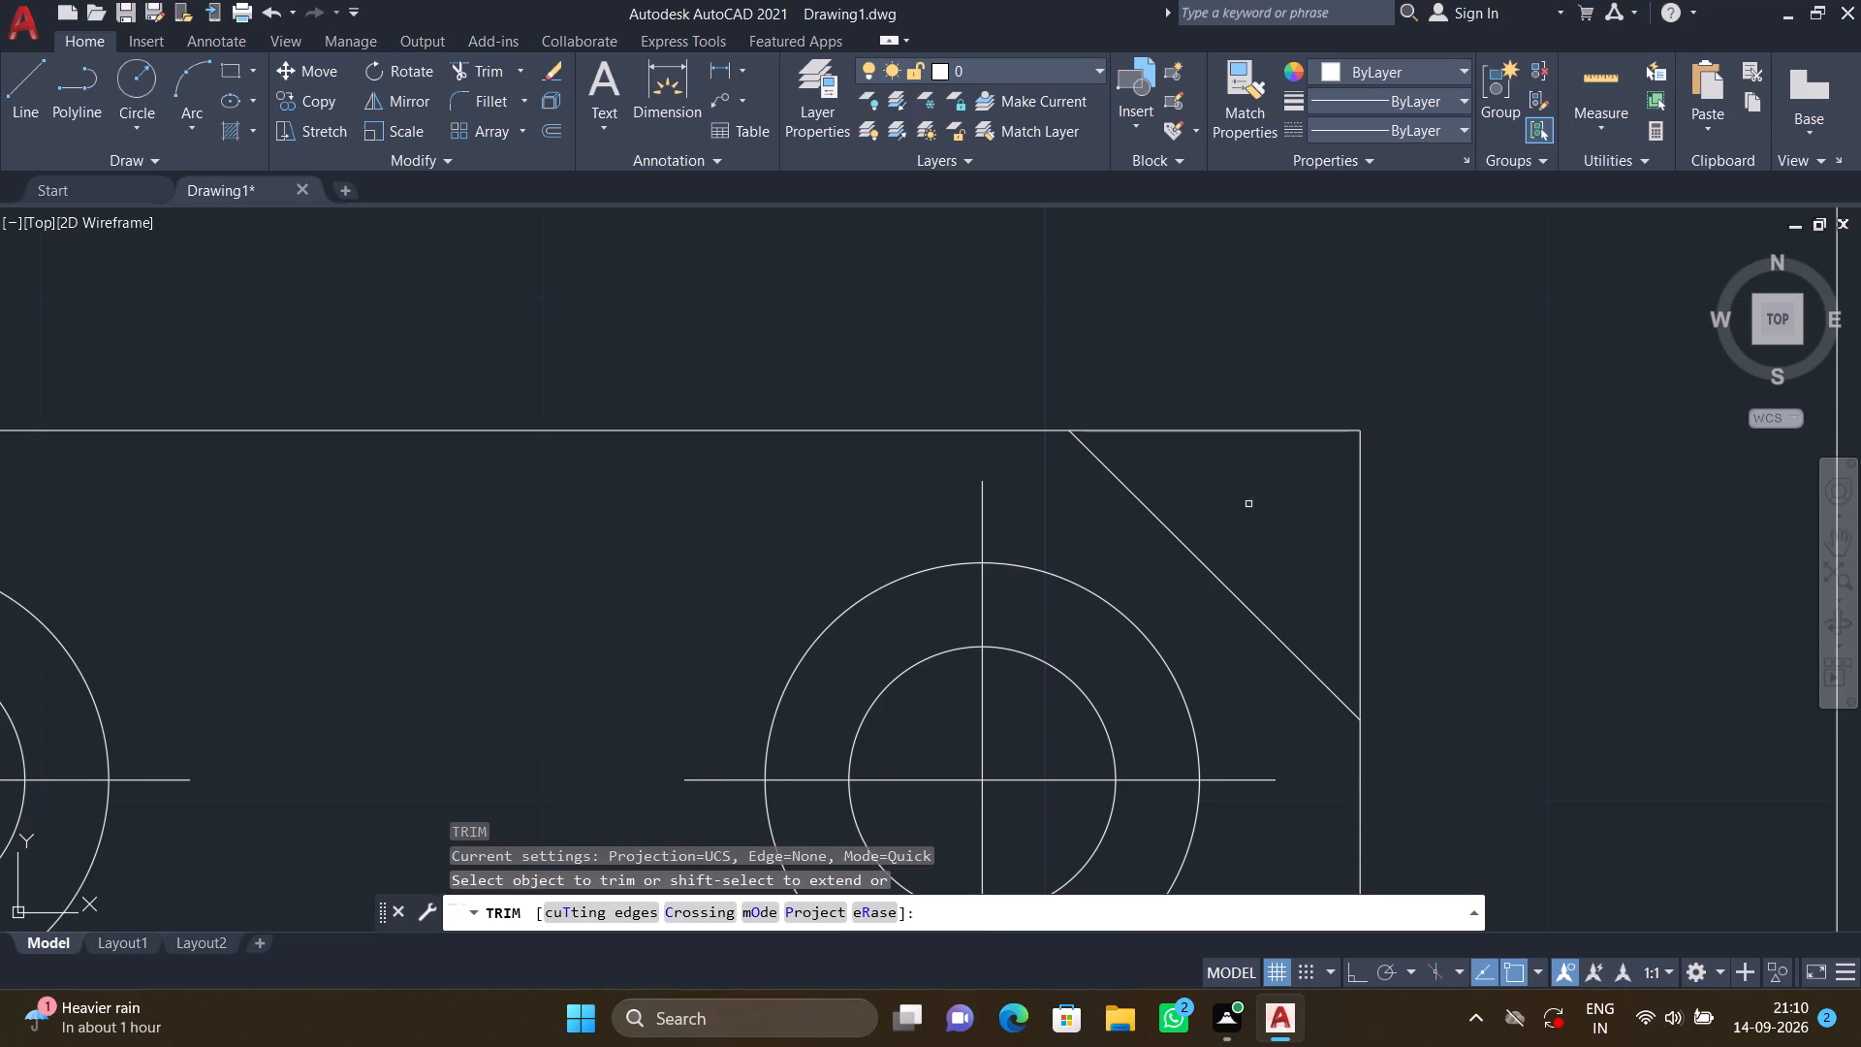
click(1193, 381)
click(1256, 479)
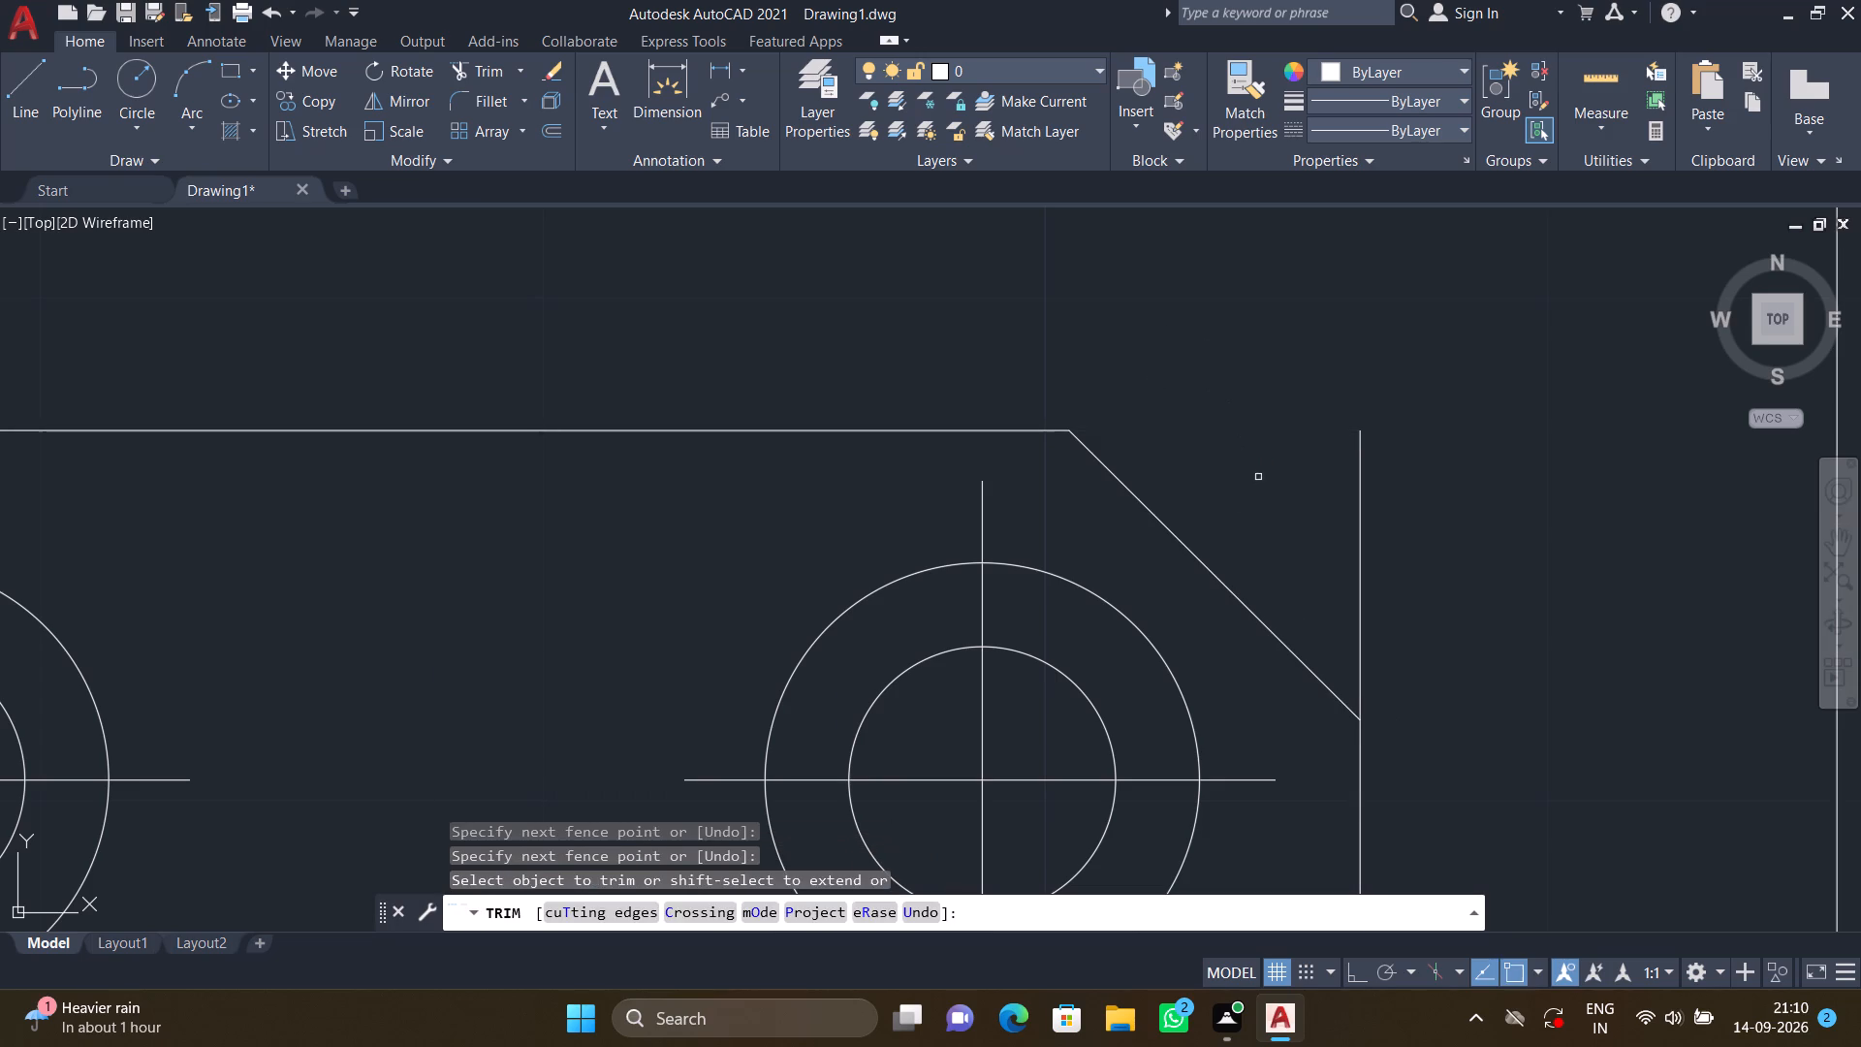
click(1277, 490)
click(1401, 506)
key(Return)
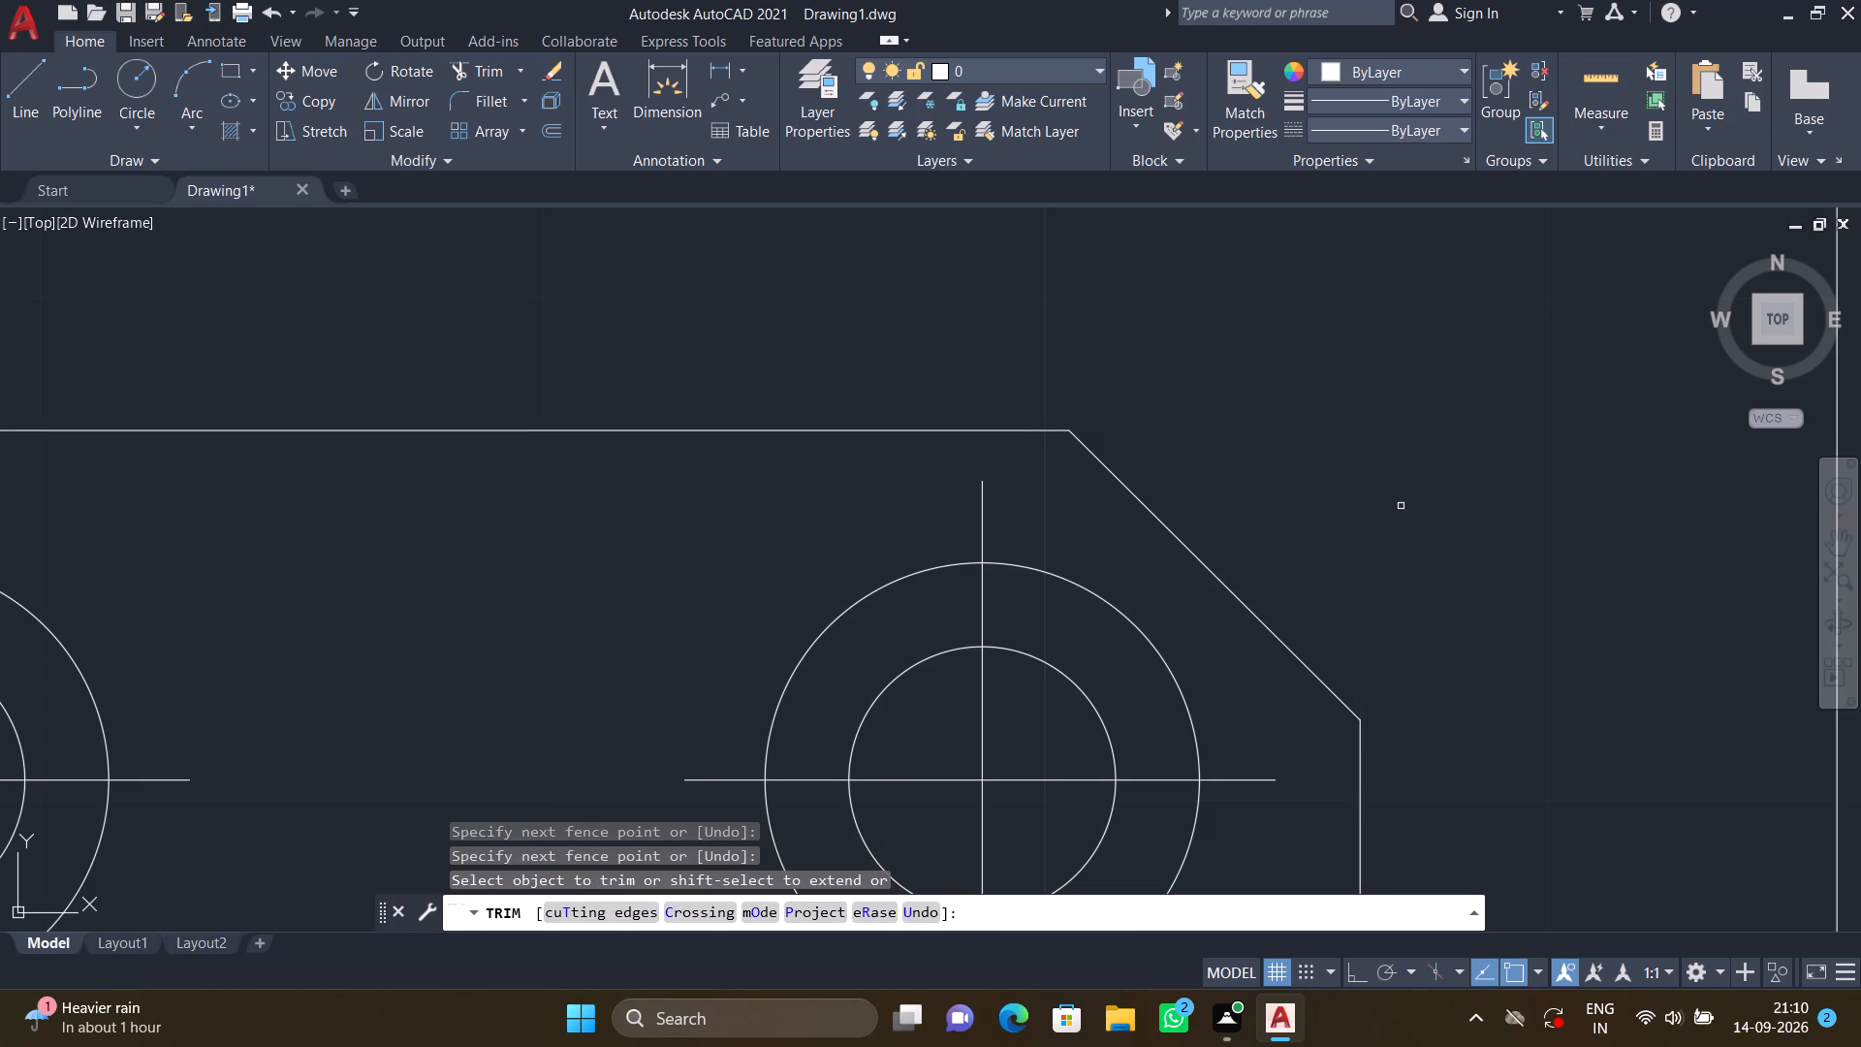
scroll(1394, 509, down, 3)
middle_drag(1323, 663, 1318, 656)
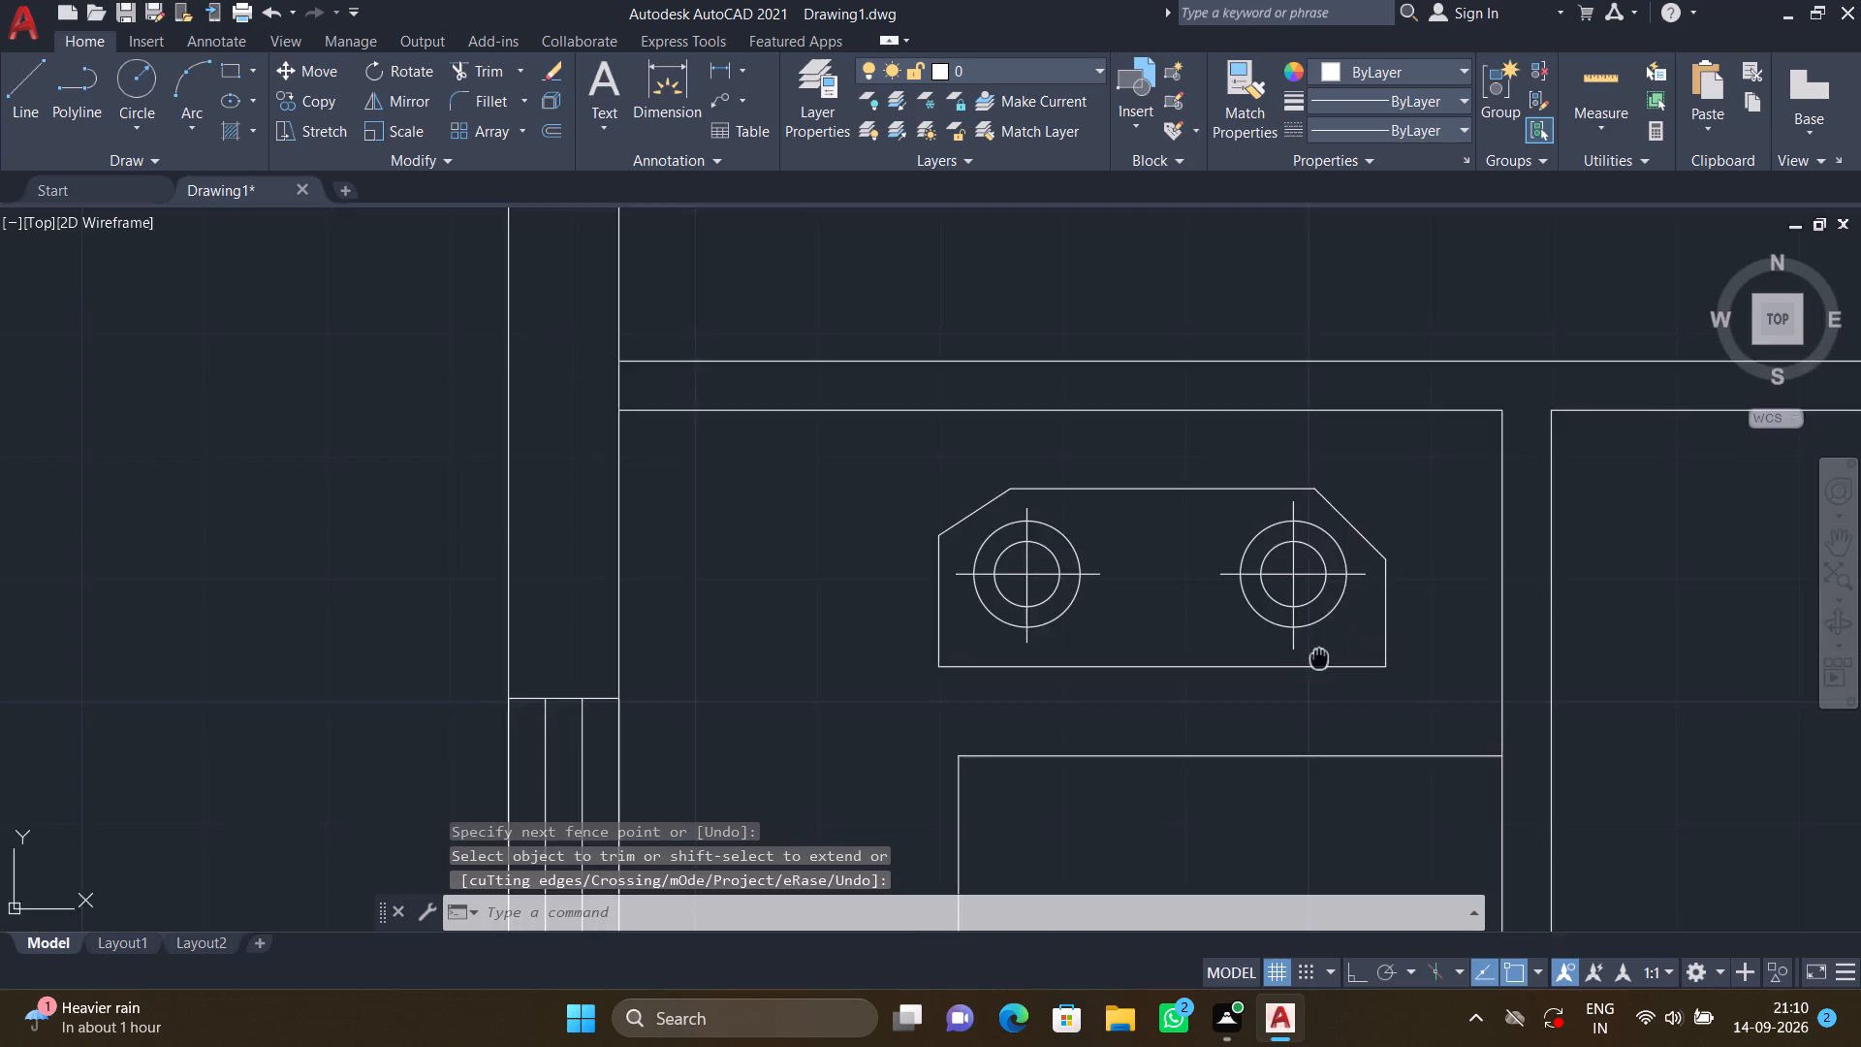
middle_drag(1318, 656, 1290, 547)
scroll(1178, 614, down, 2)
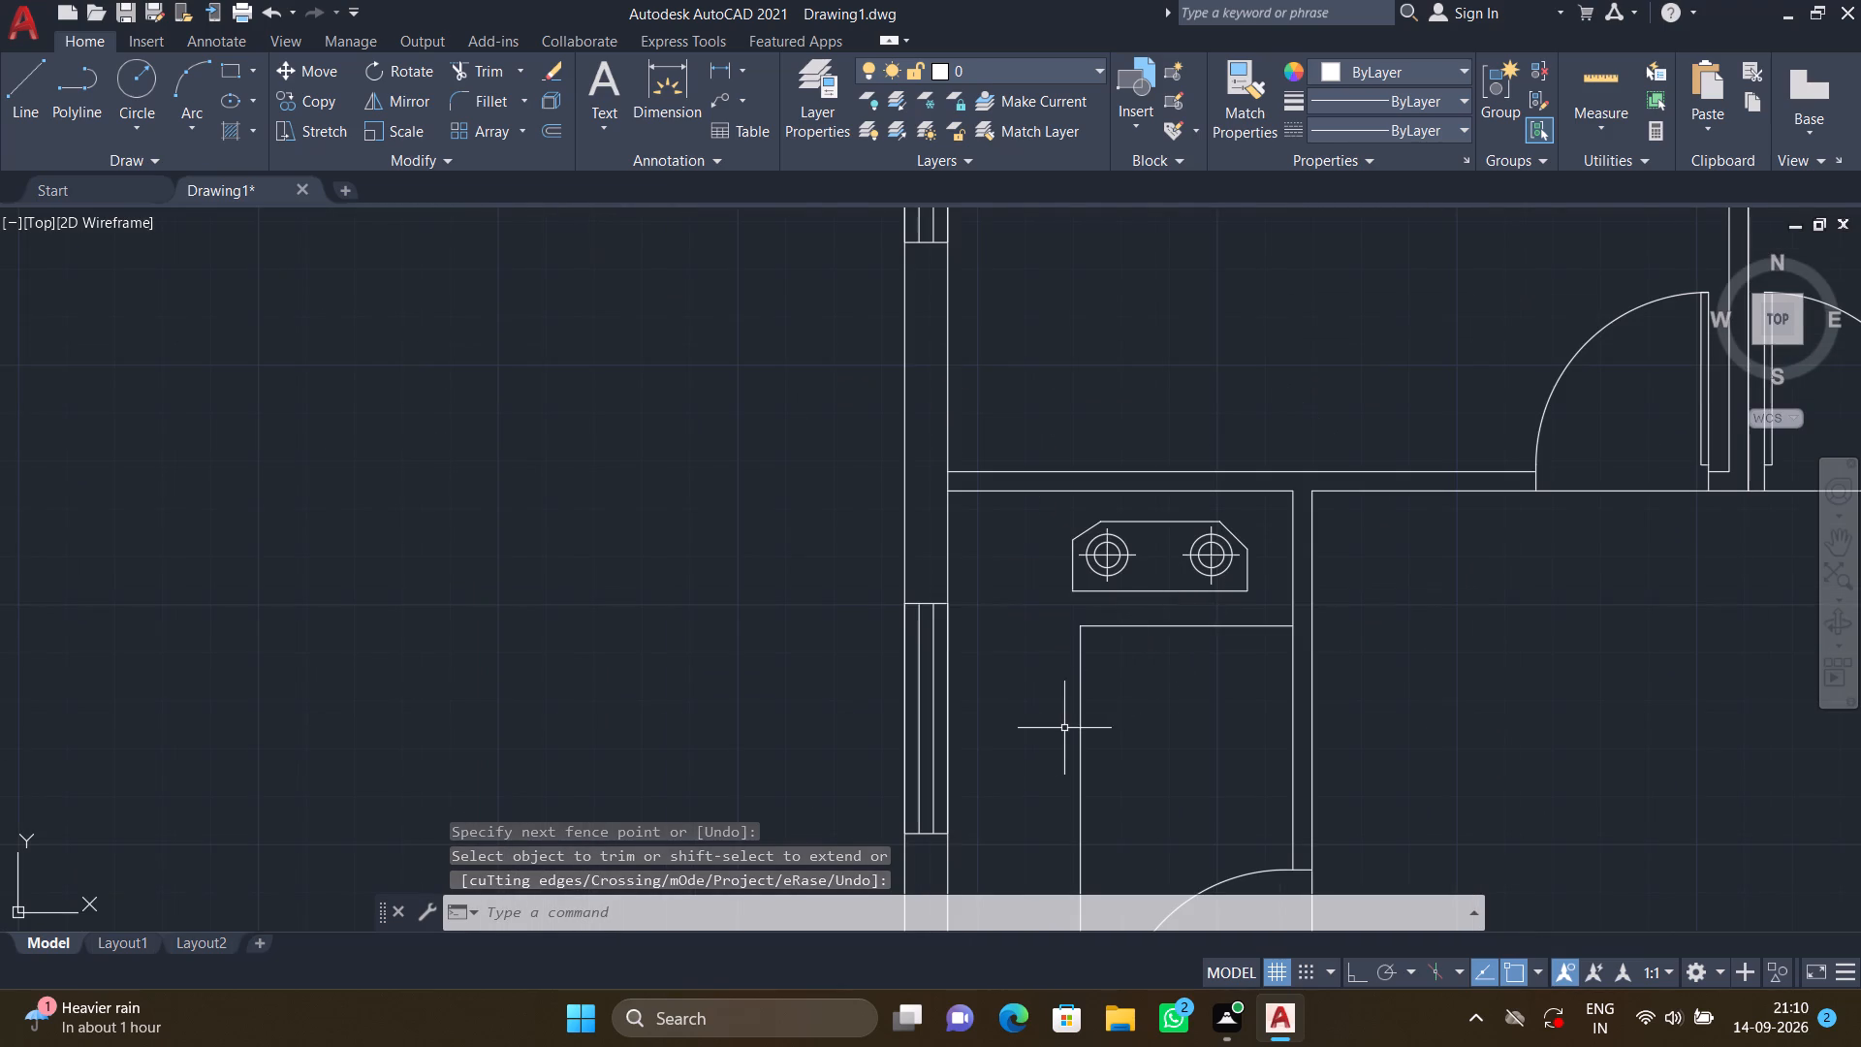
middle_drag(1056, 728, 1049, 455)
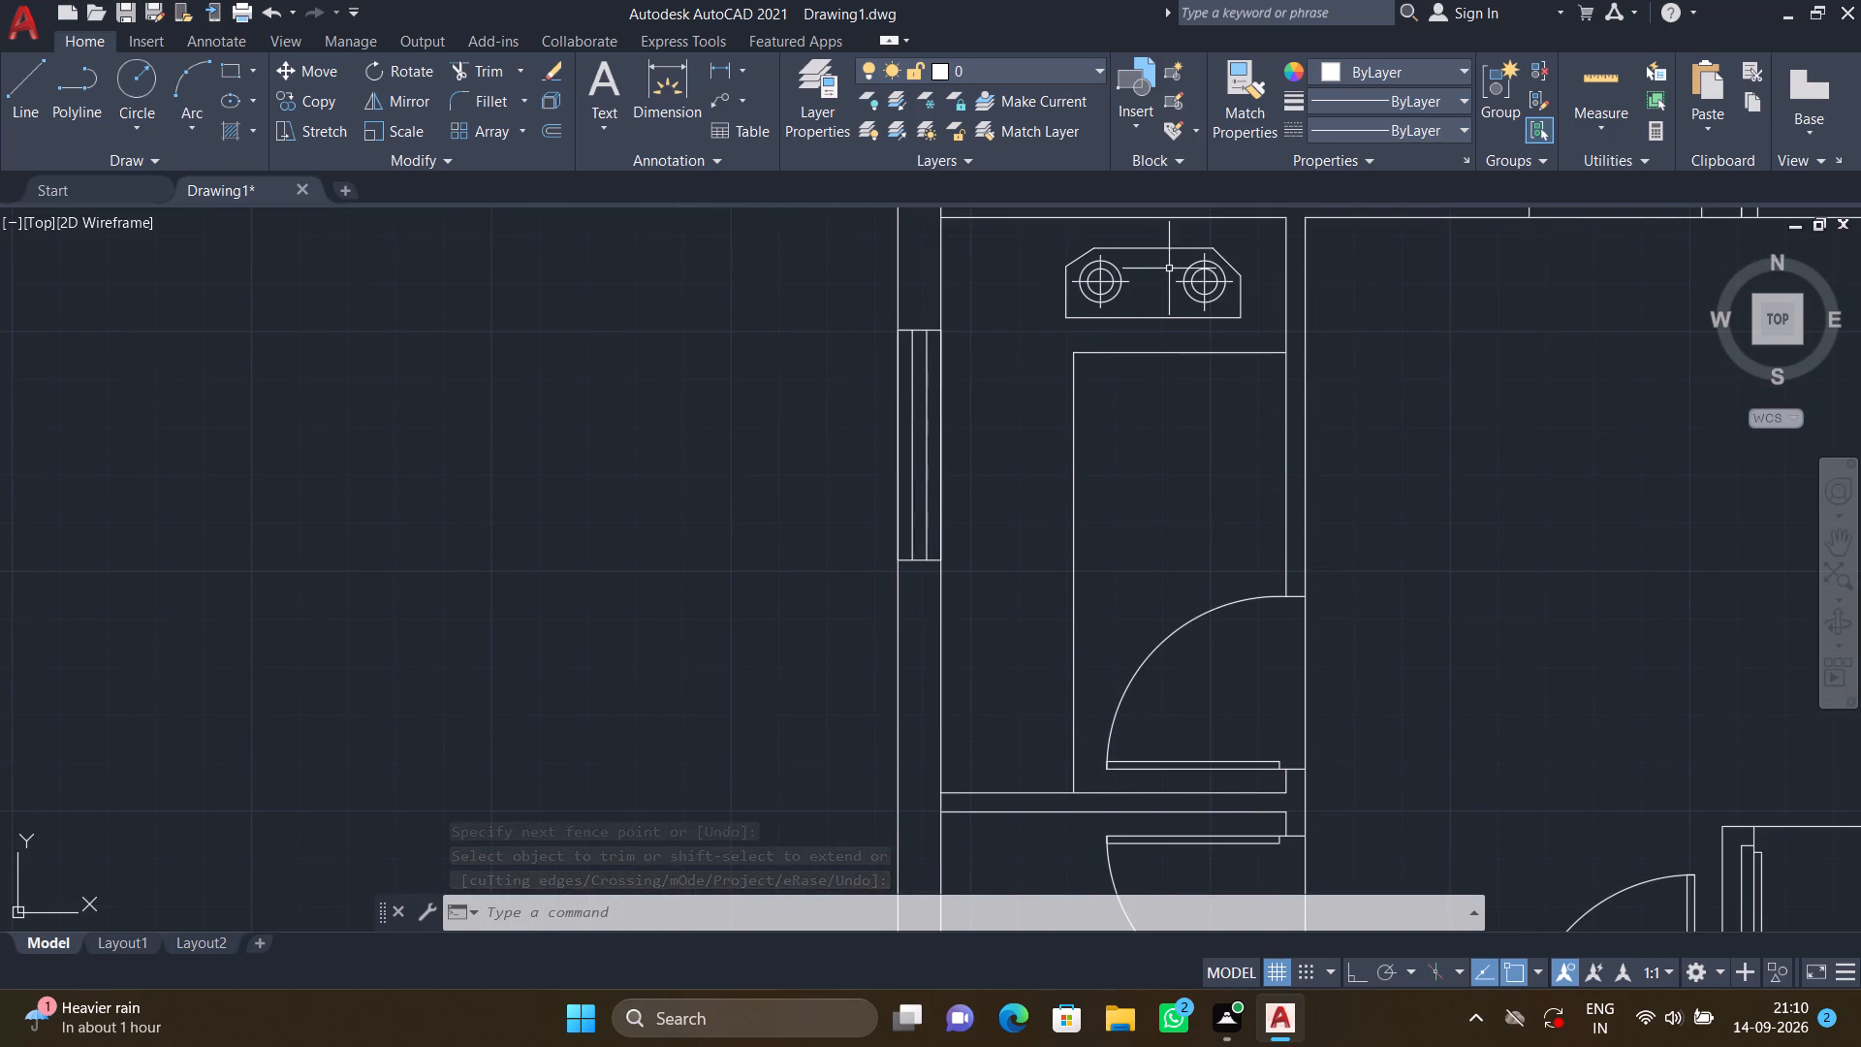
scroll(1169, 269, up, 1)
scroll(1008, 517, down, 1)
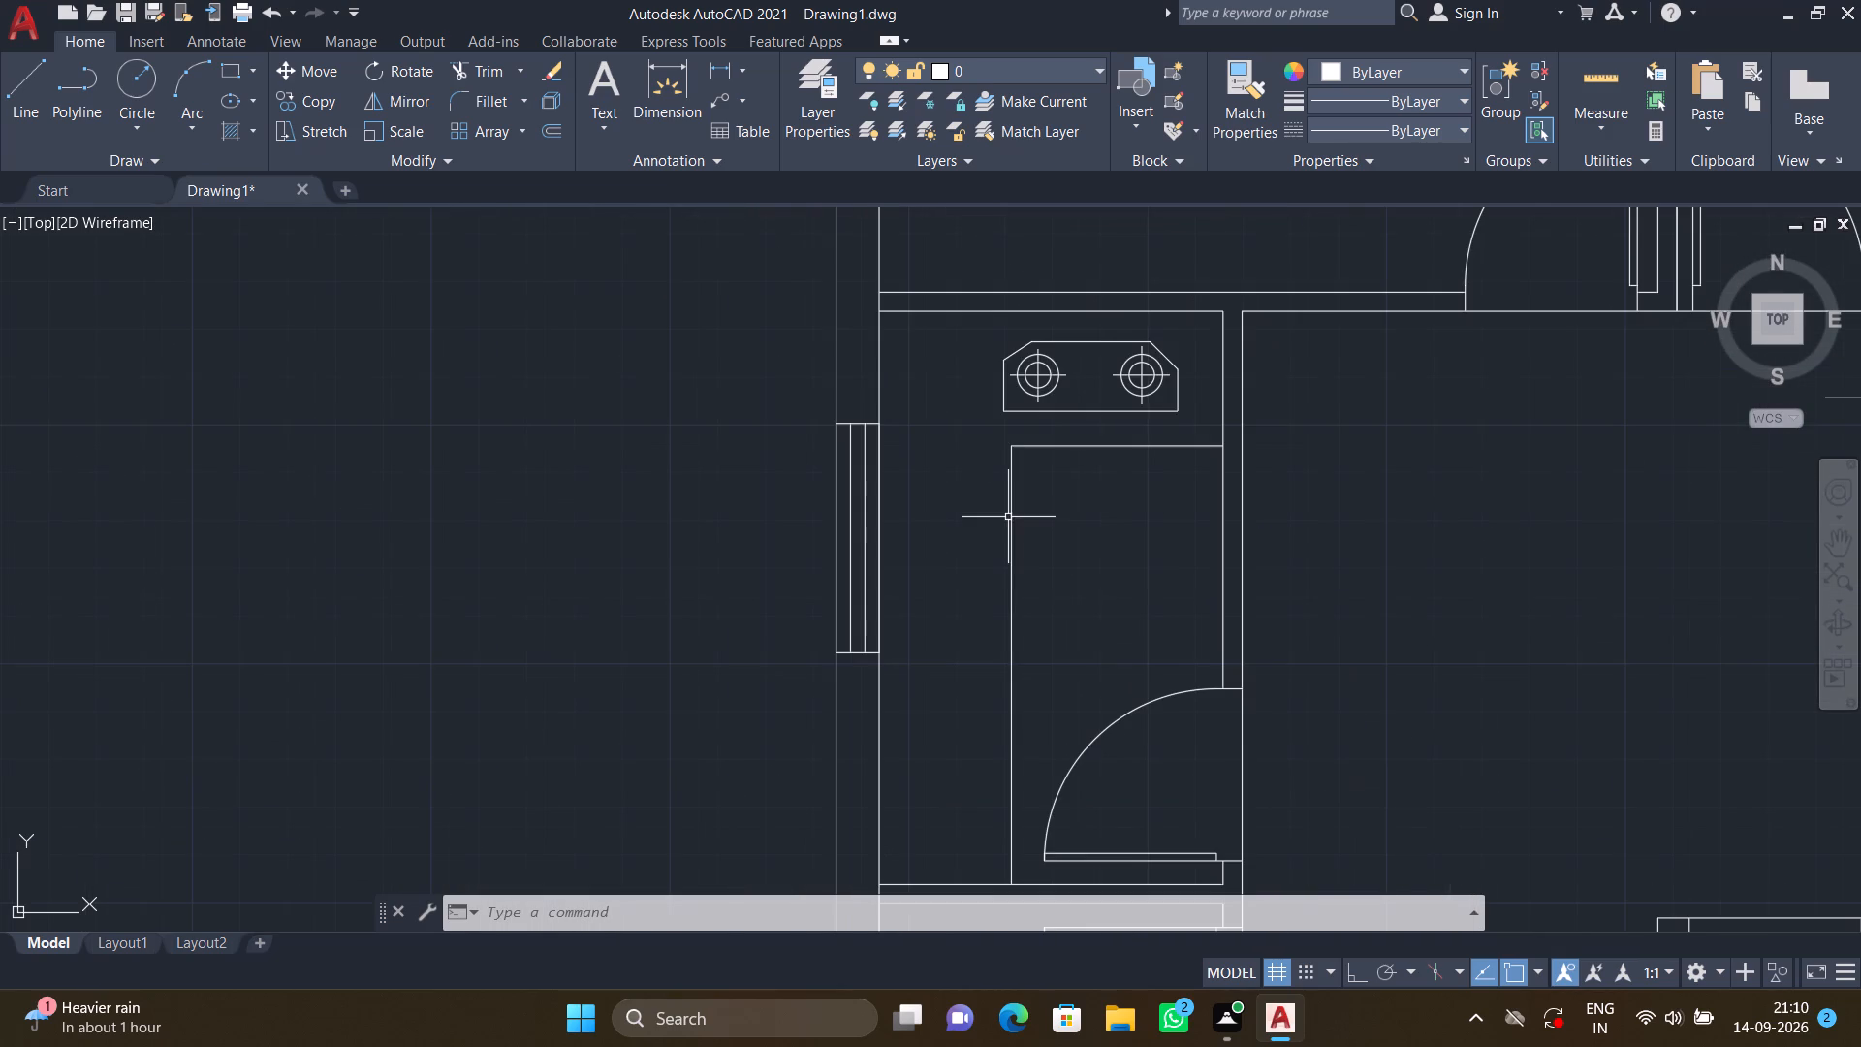
Insert the Bed - Queen block from DesignCenter's Home - Space Planner.dwg into the empty area west of the floor plan.
scroll(1008, 517, down, 1)
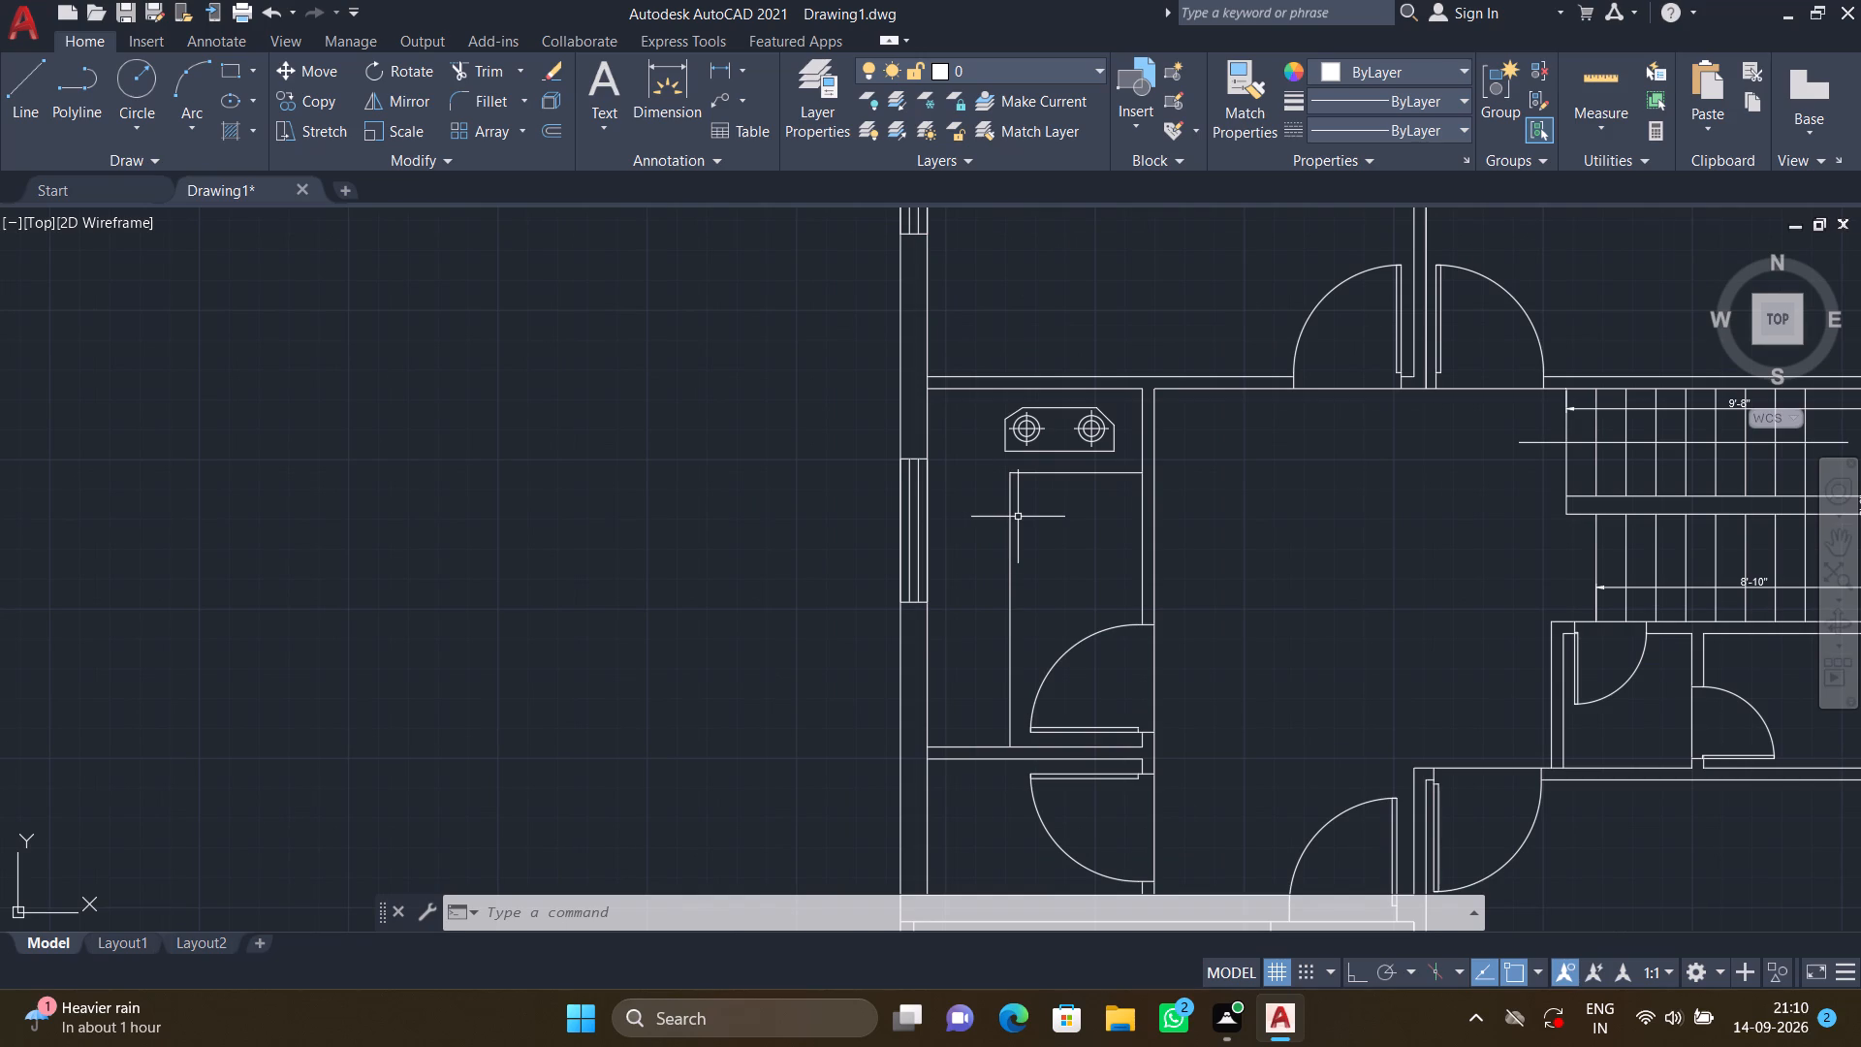
scroll(1018, 517, down, 2)
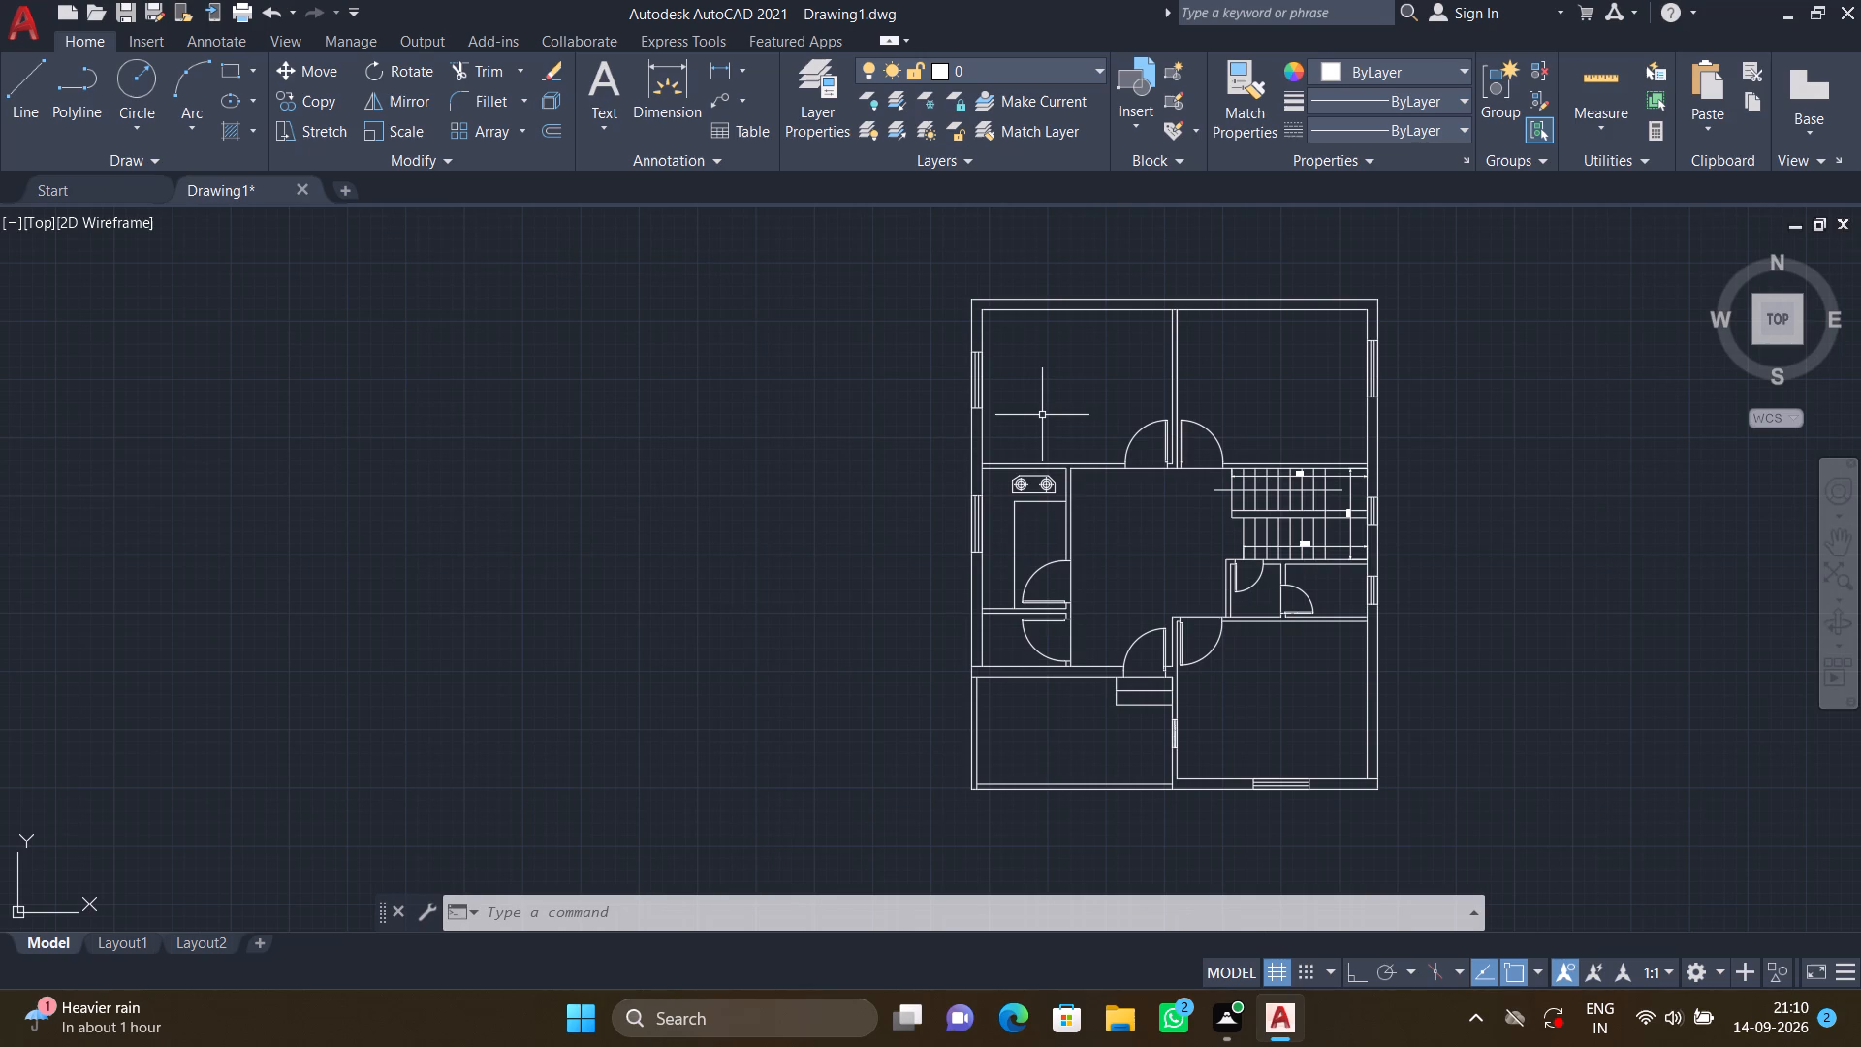
key(ctrl+2)
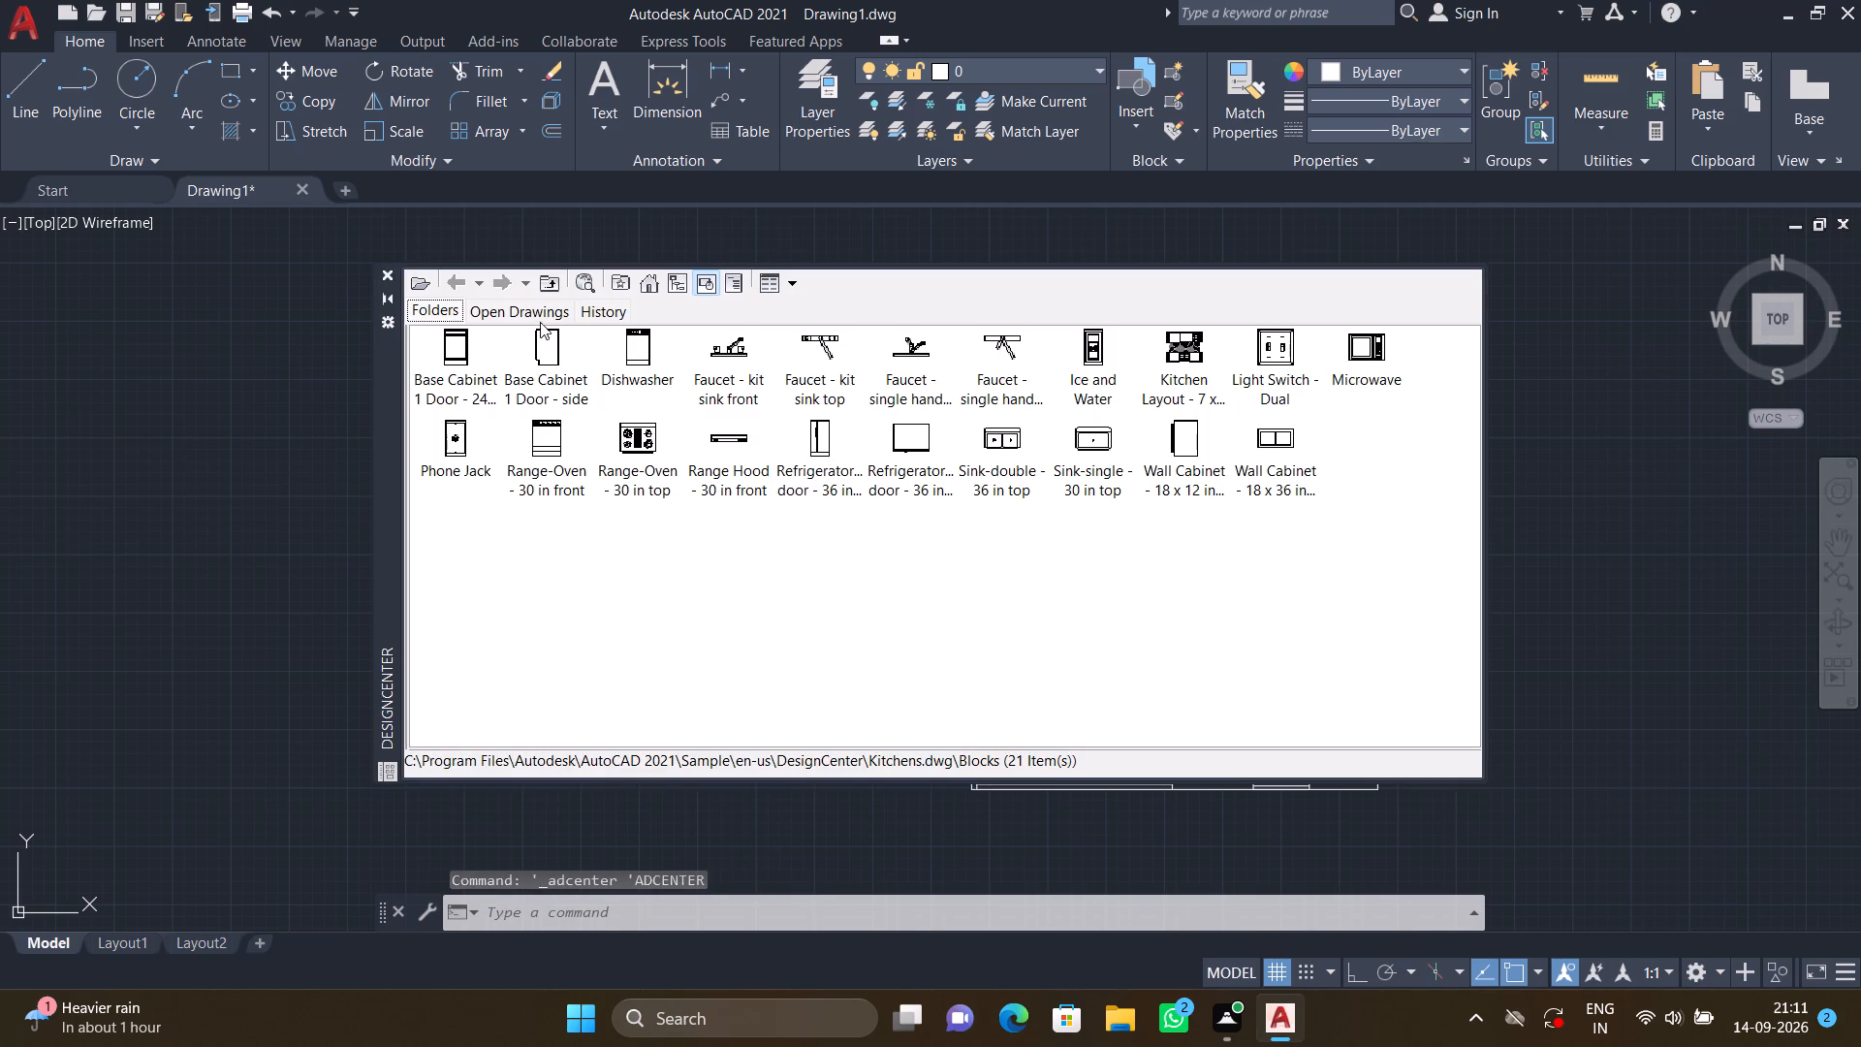
click(653, 277)
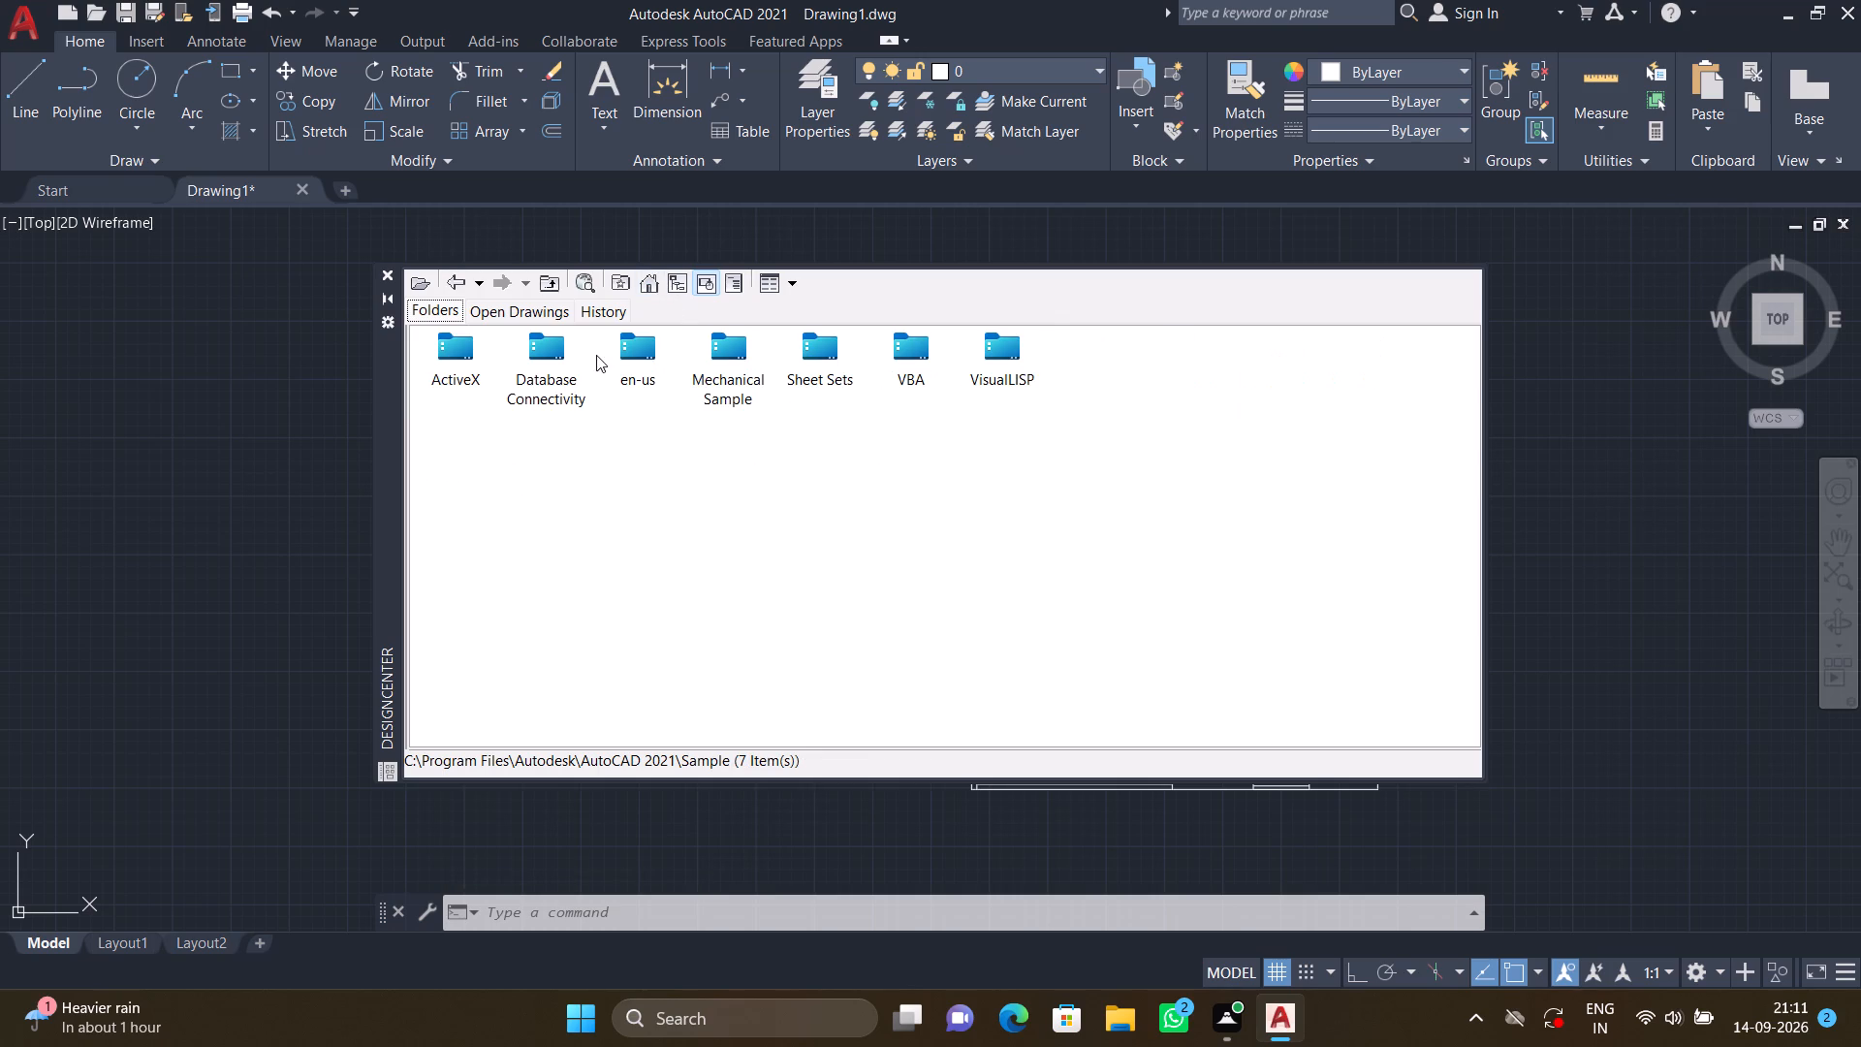
double_click(655, 342)
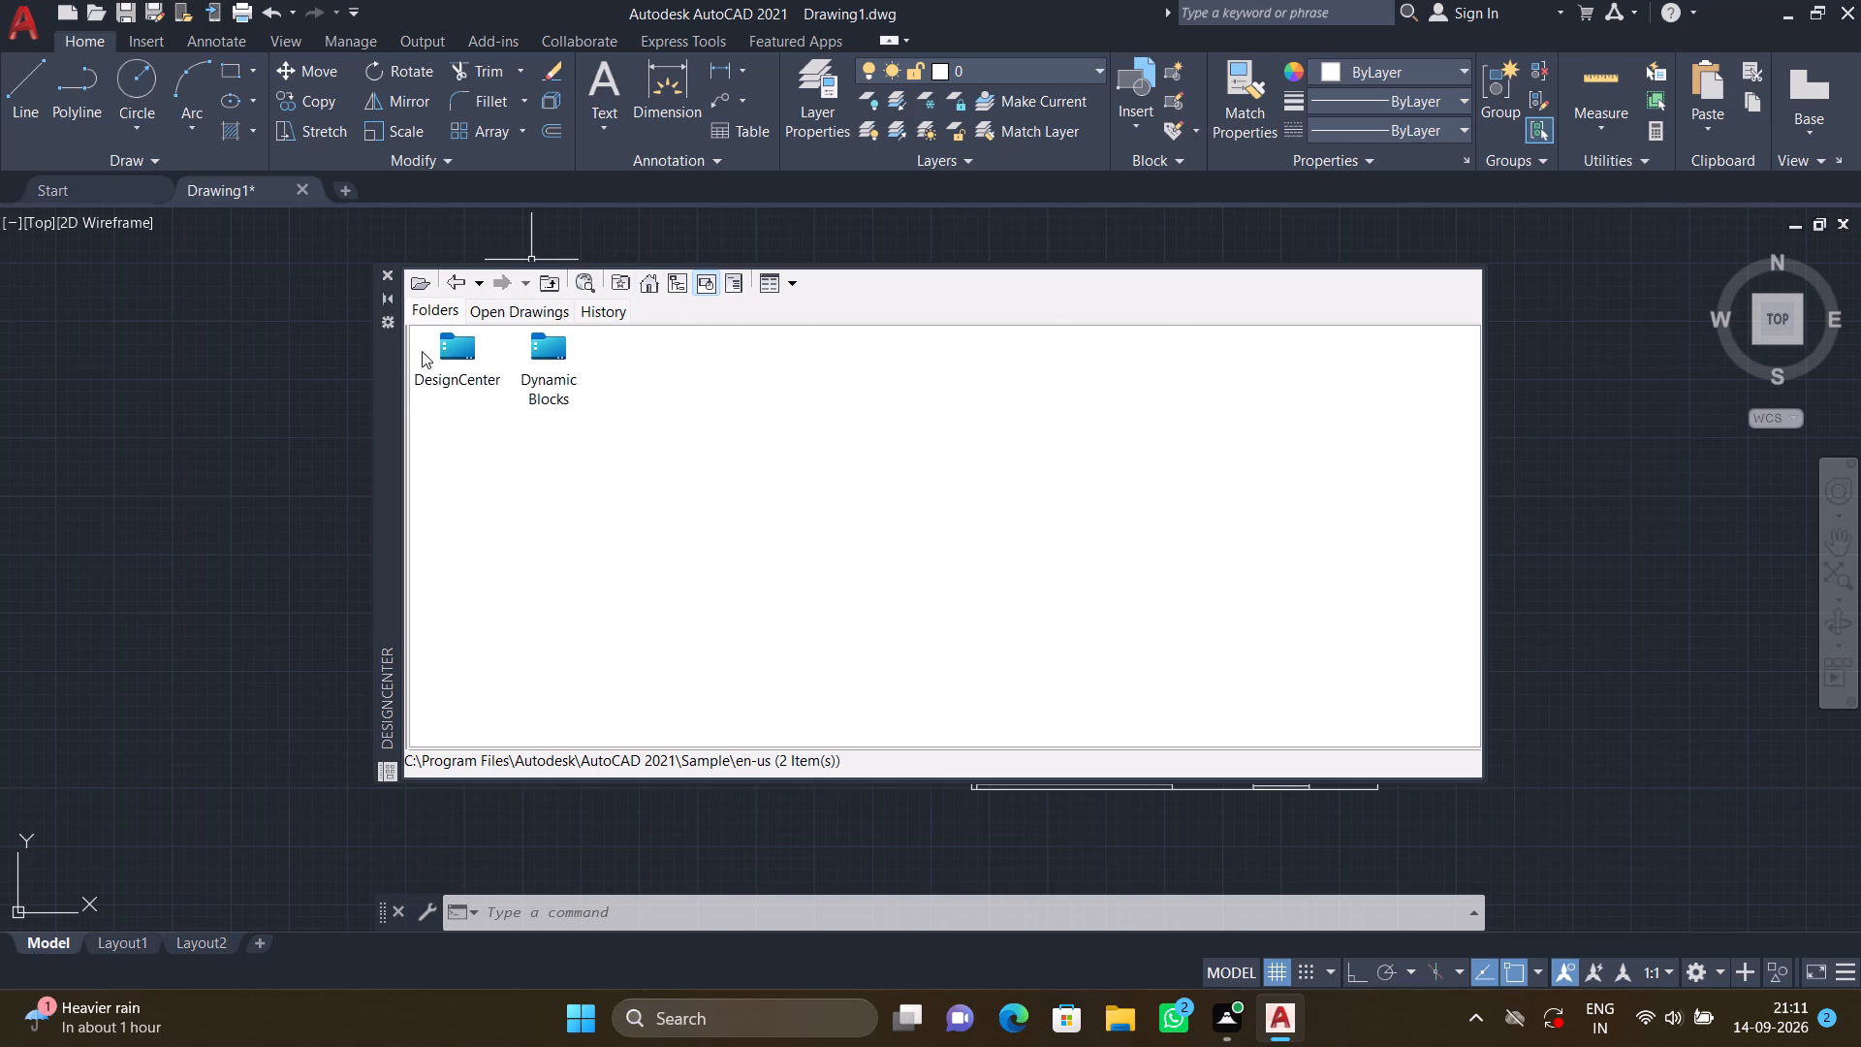
double_click(455, 348)
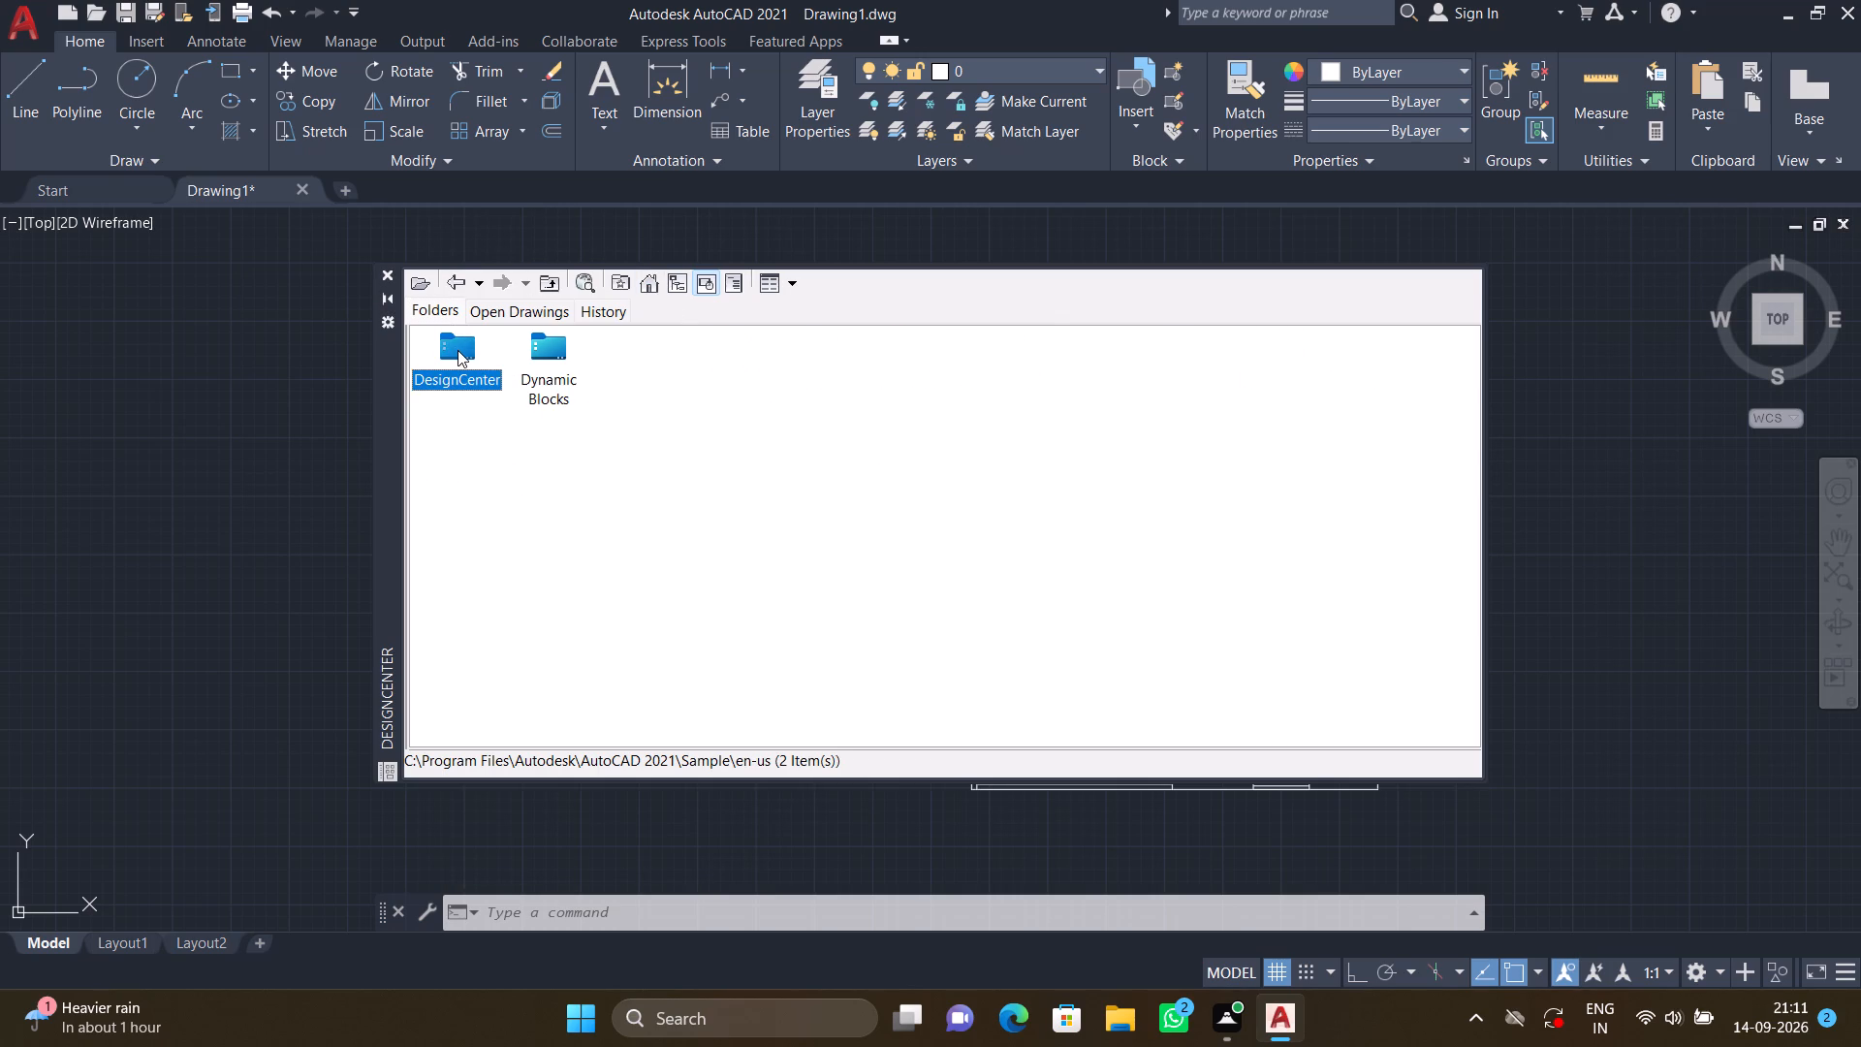
double_click(457, 350)
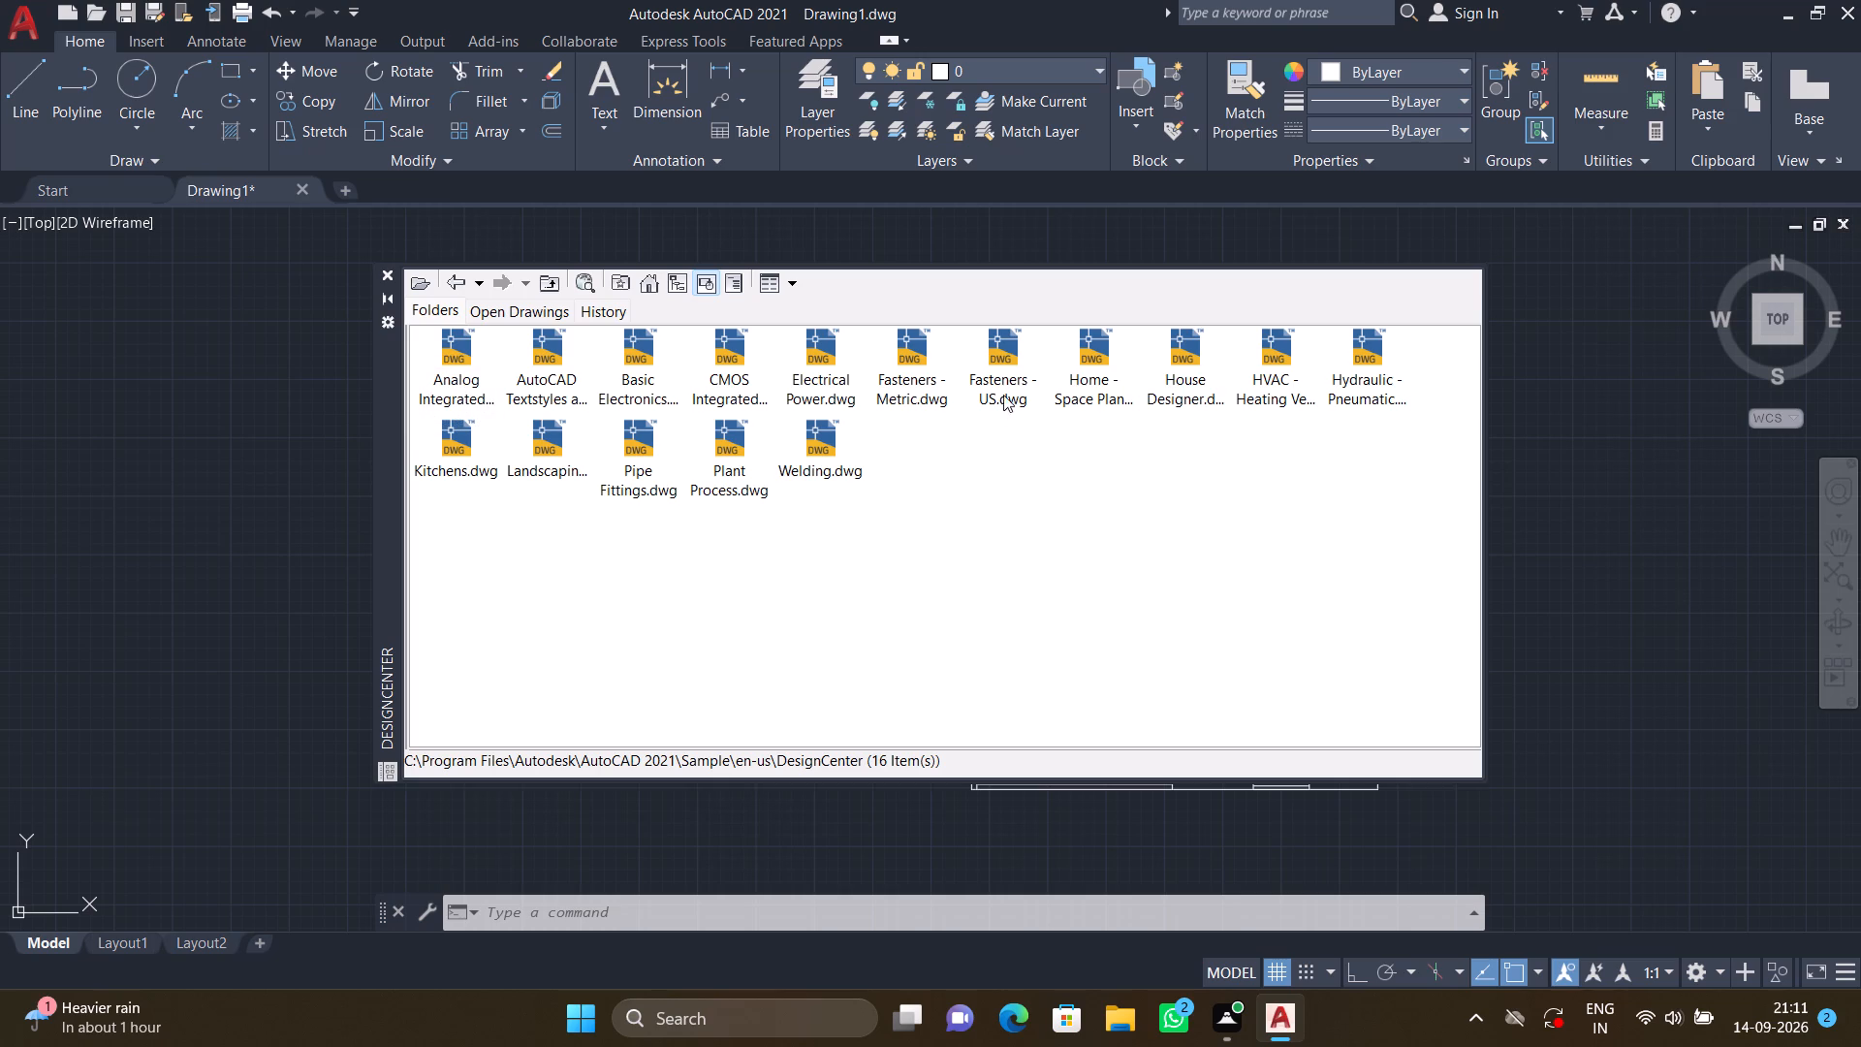
click(1089, 349)
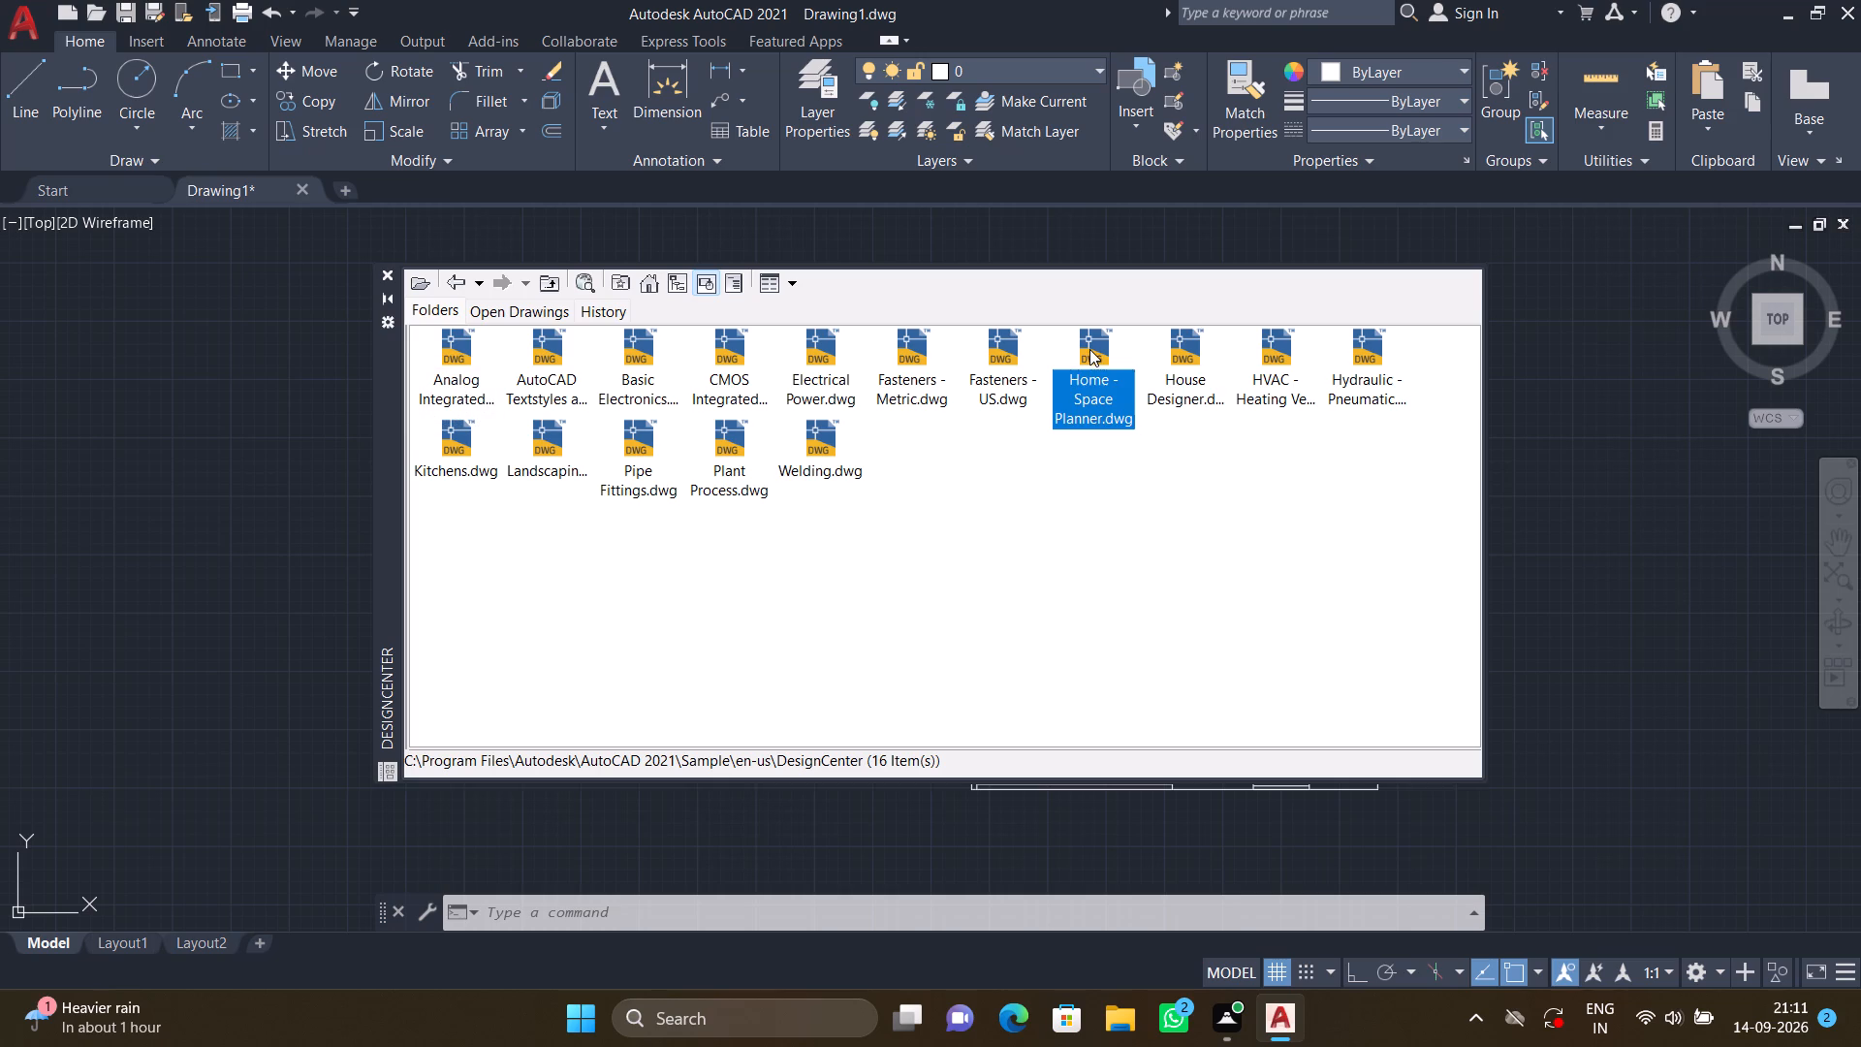
double_click(1089, 349)
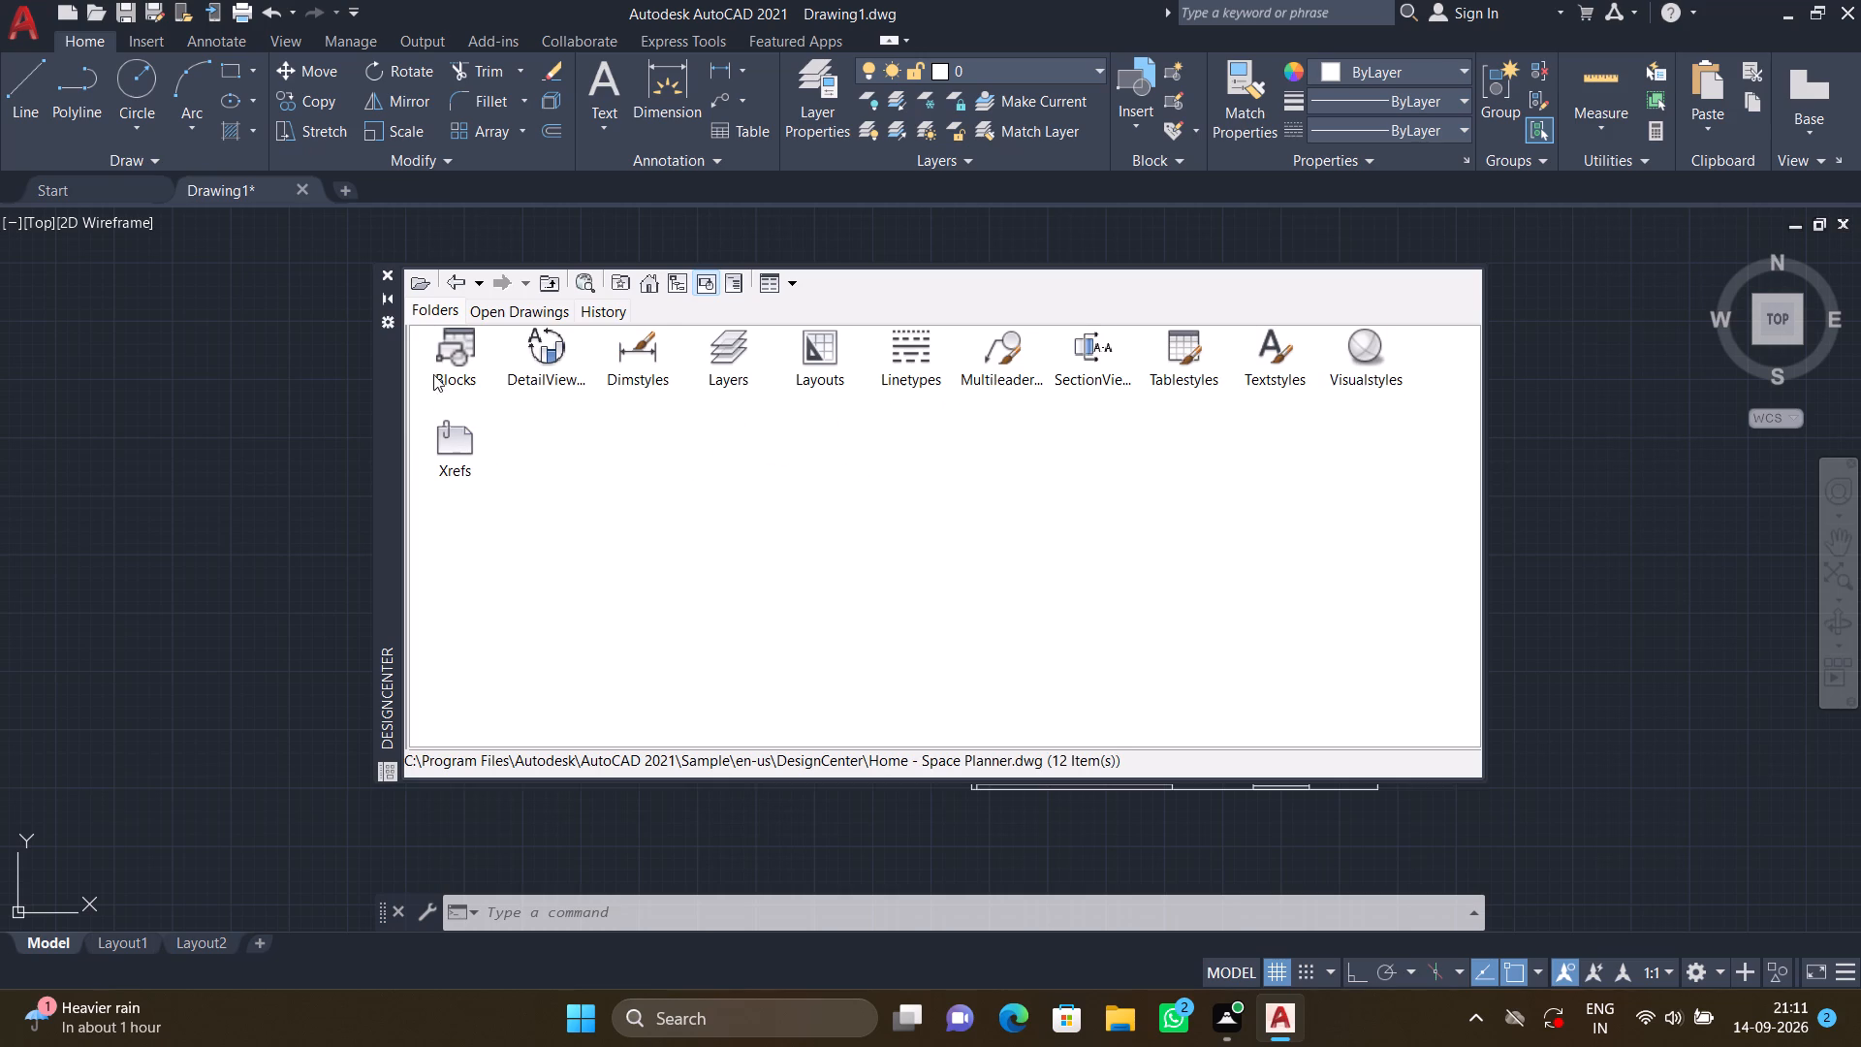
double_click(445, 364)
drag(456, 354, 457, 354)
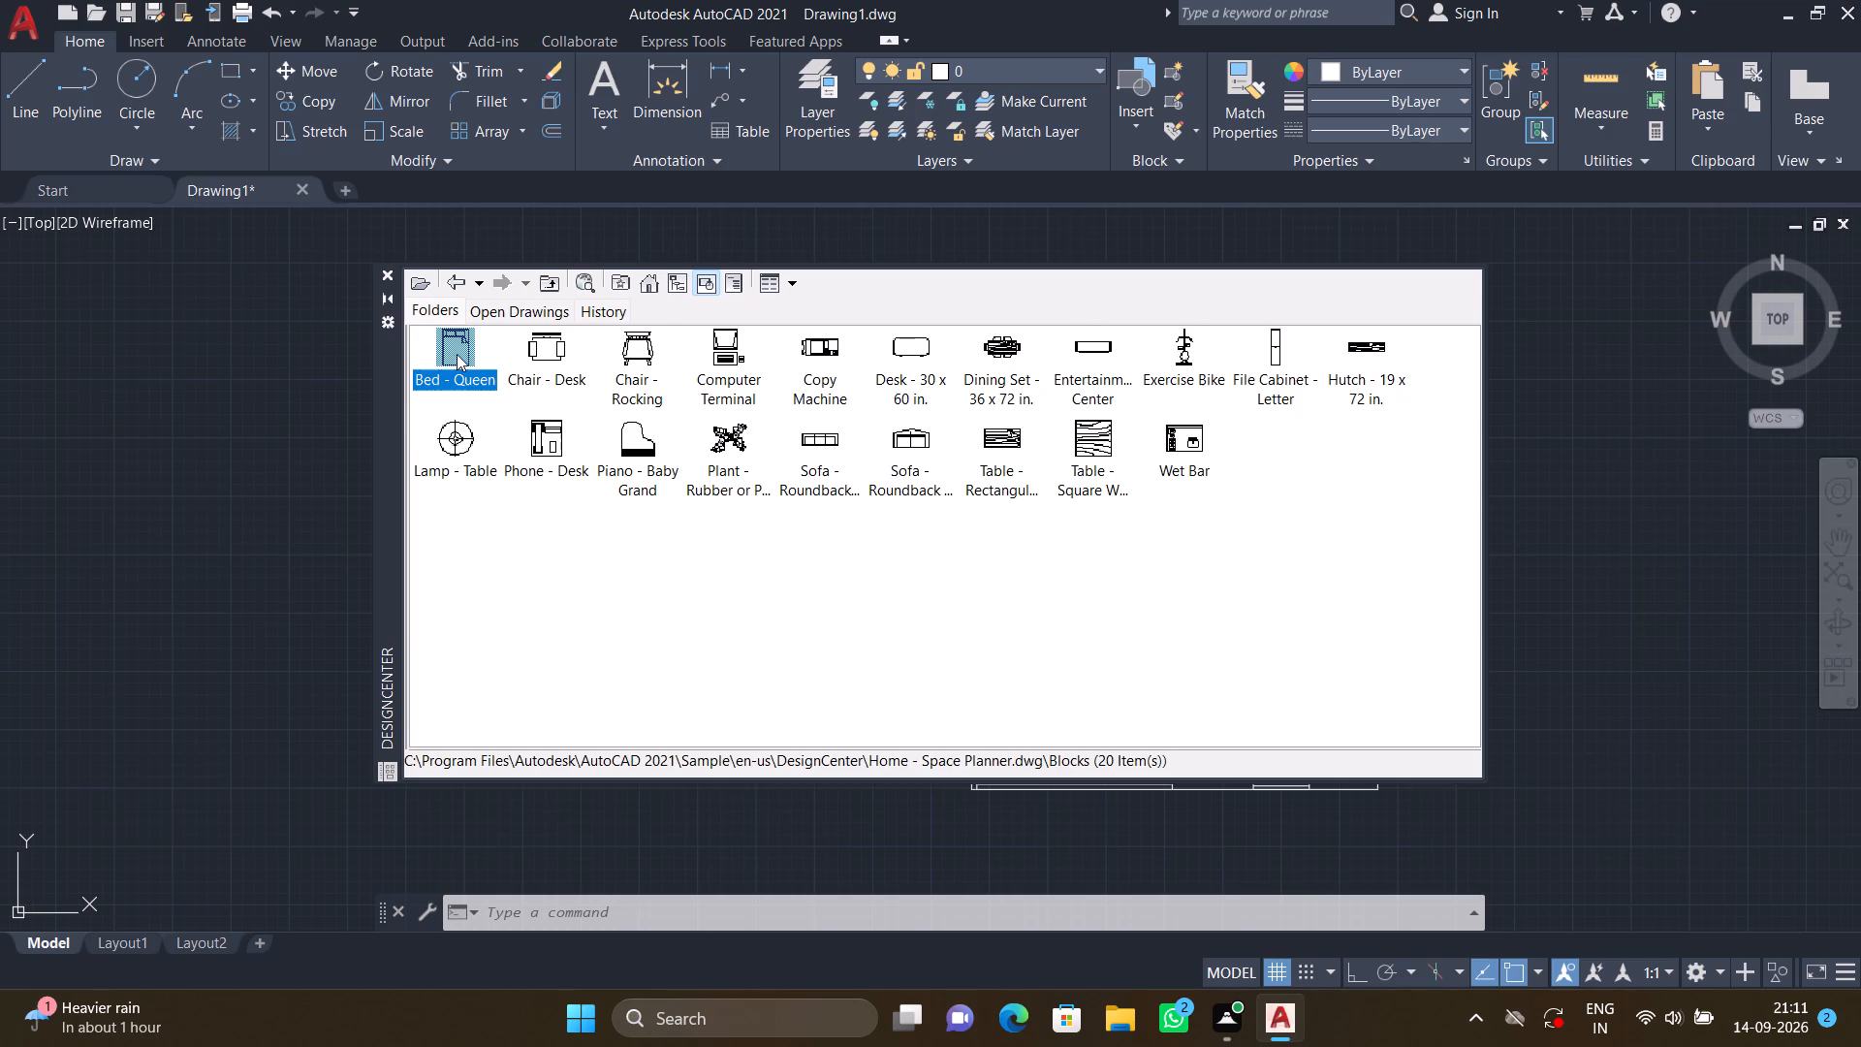
drag(457, 354, 174, 525)
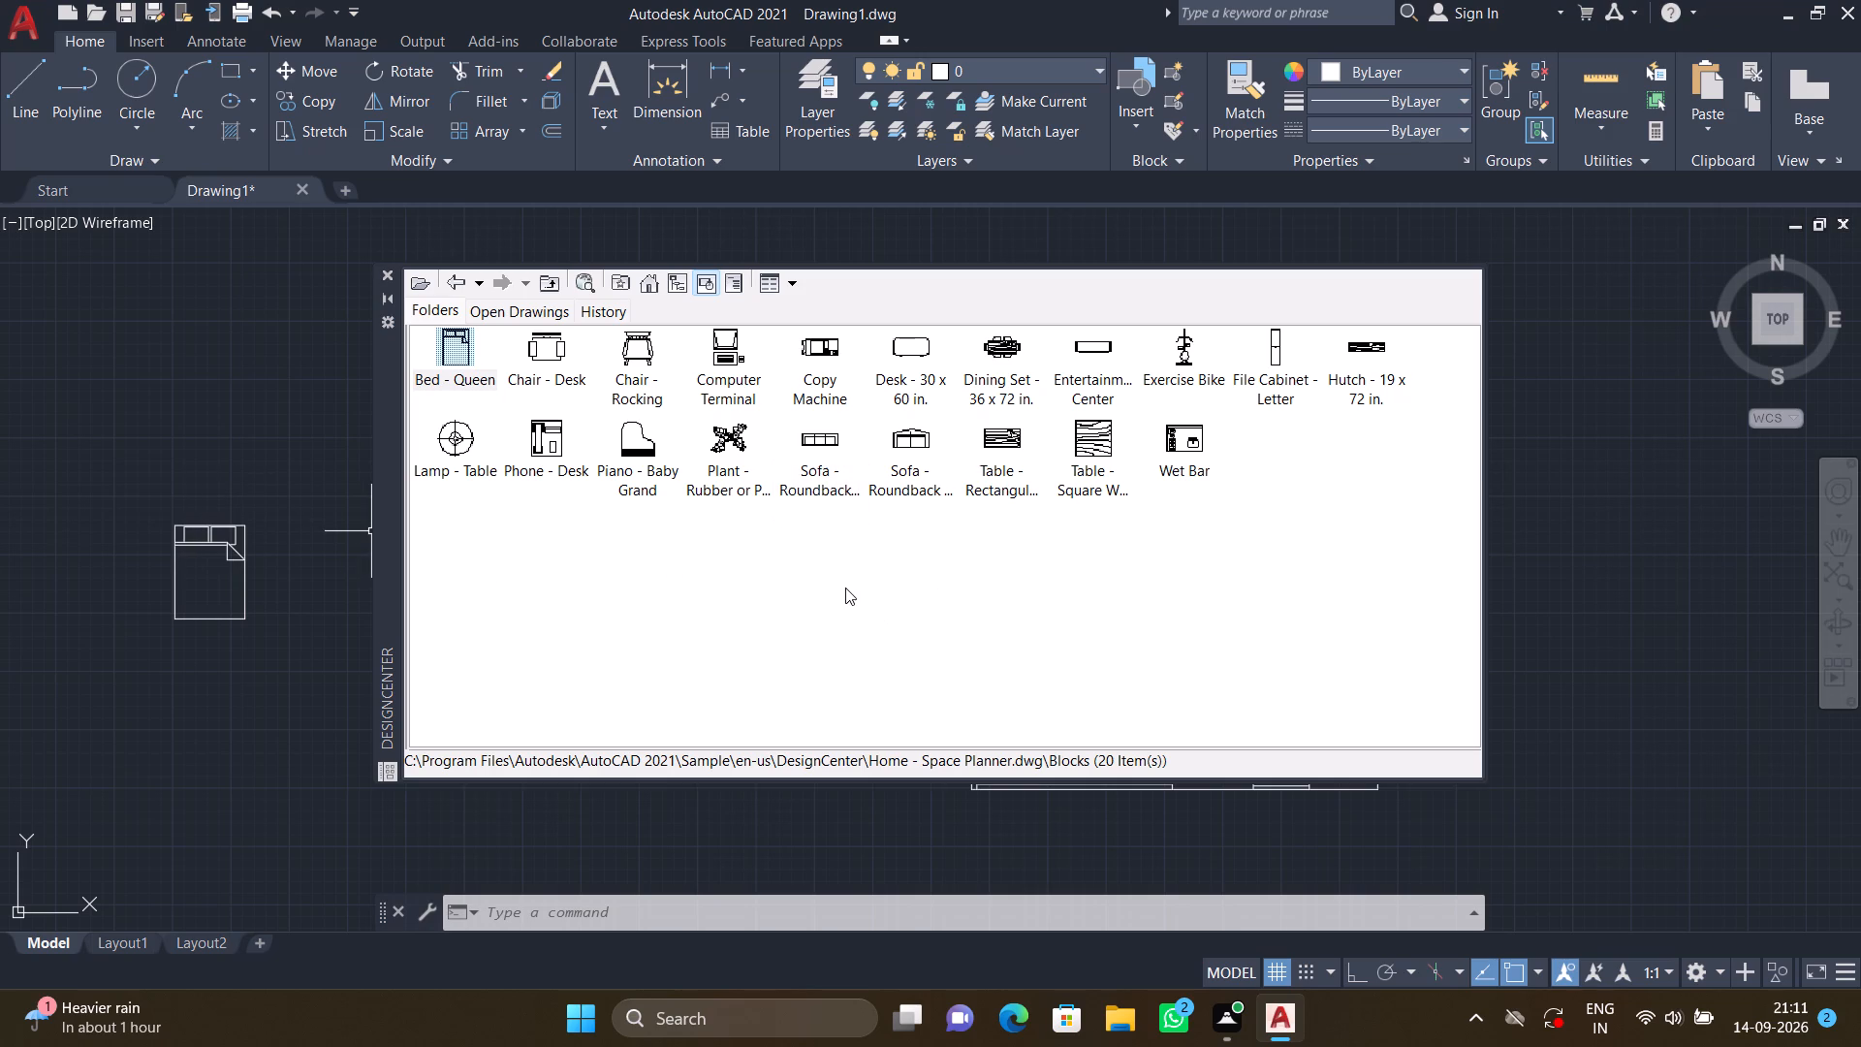
Insert the Toilet - top block from House Designer.dwg in DesignCenter into the empty area above the queen bed.
click(644, 286)
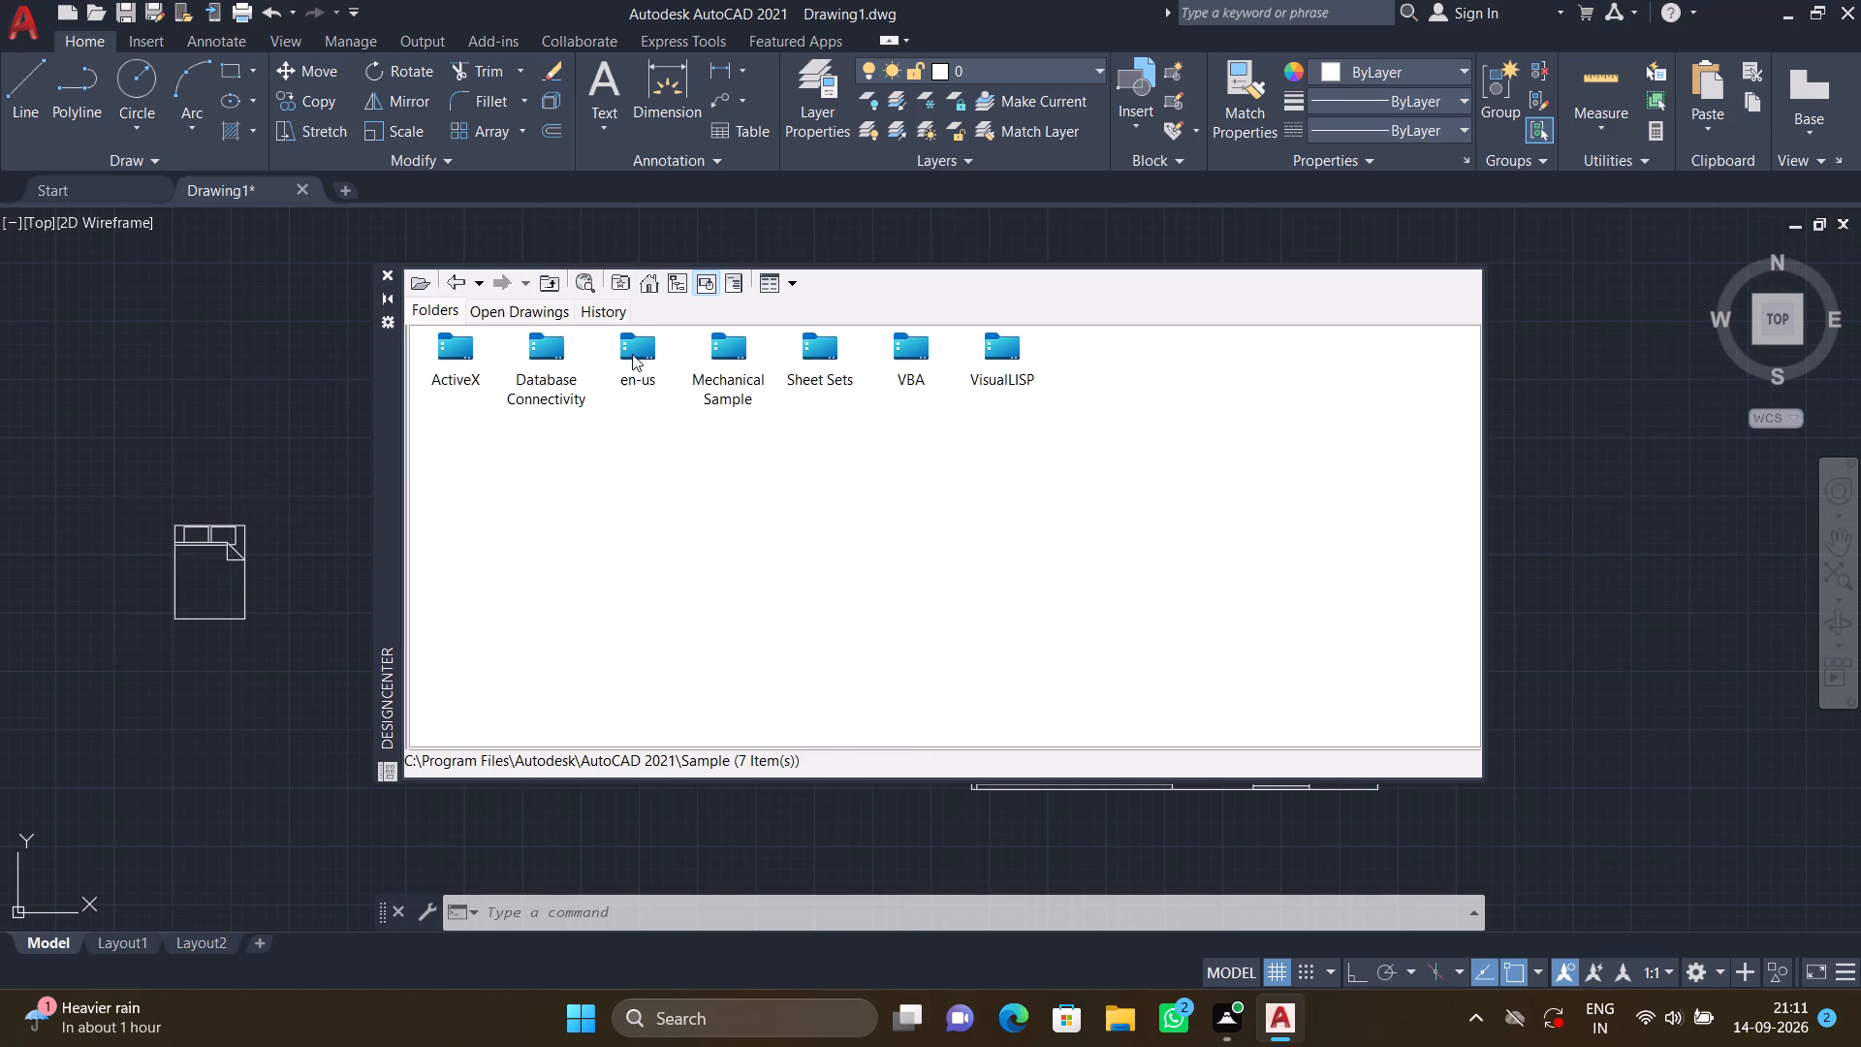
double_click(632, 354)
double_click(444, 351)
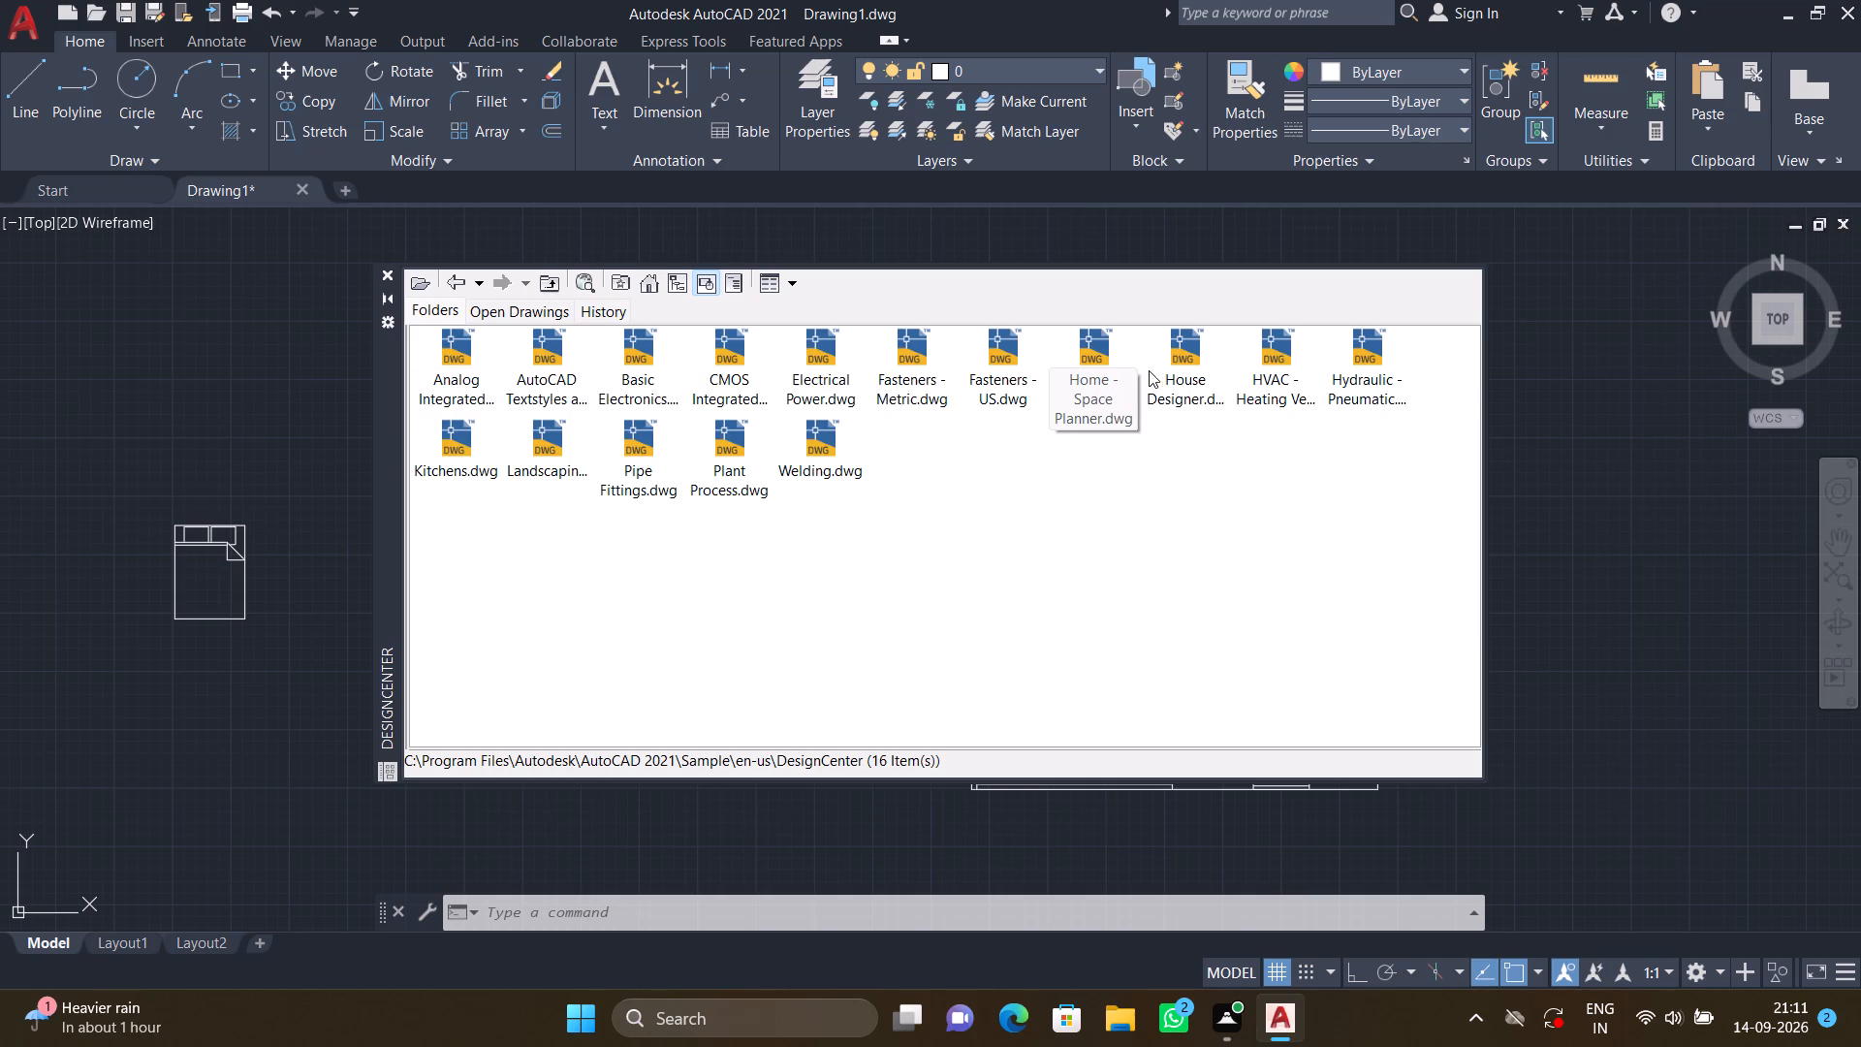
click(1174, 356)
click(1174, 356)
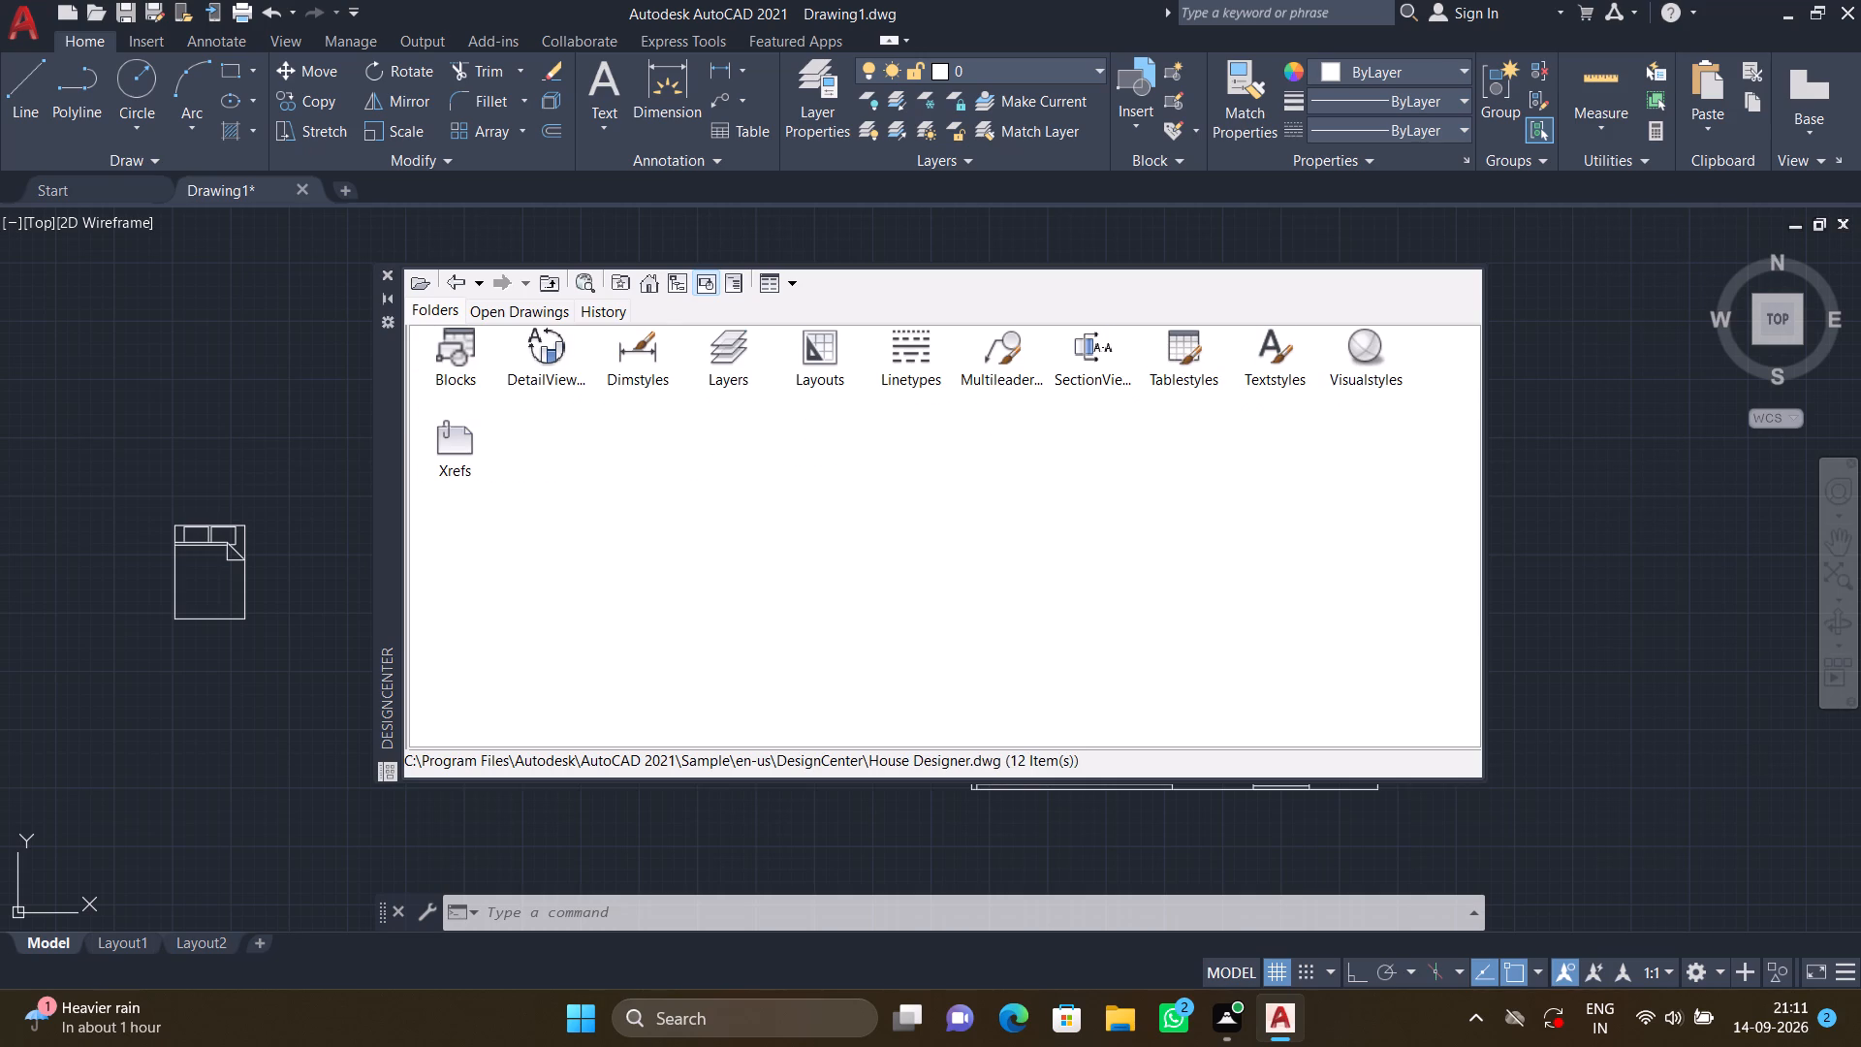
click(466, 351)
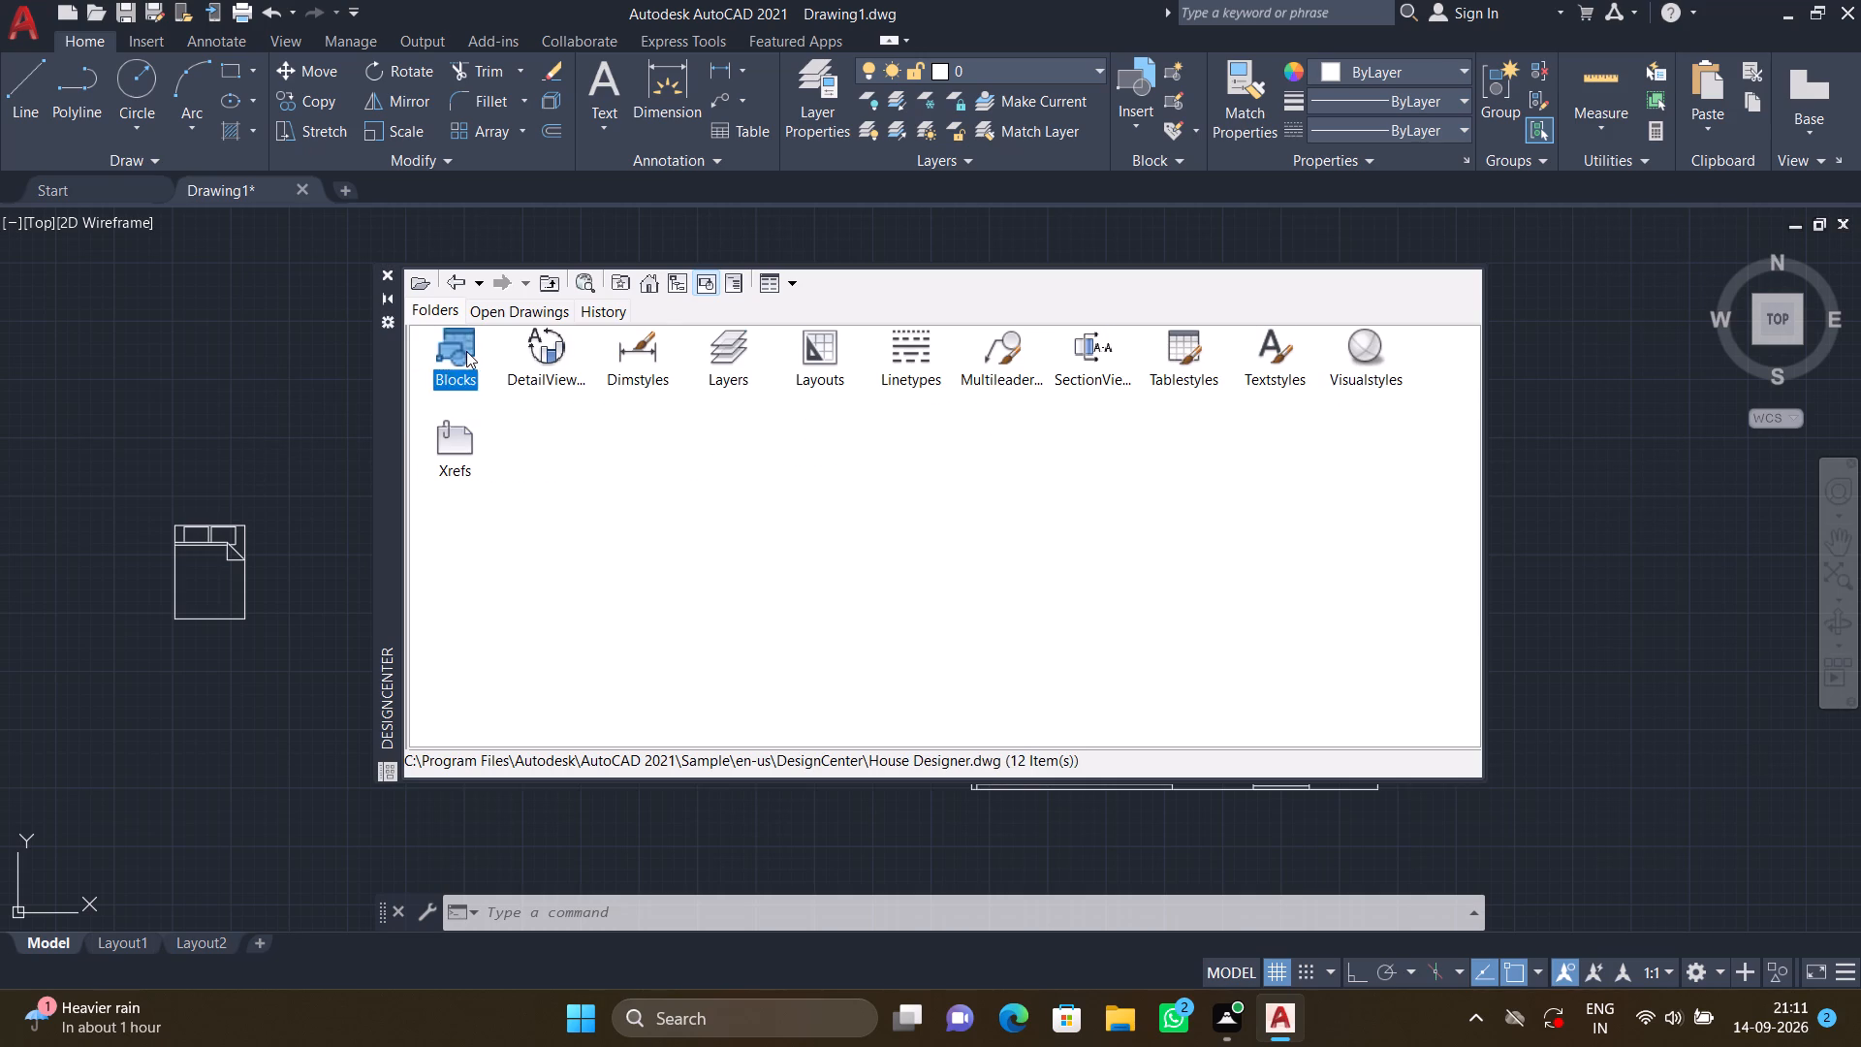
click(466, 351)
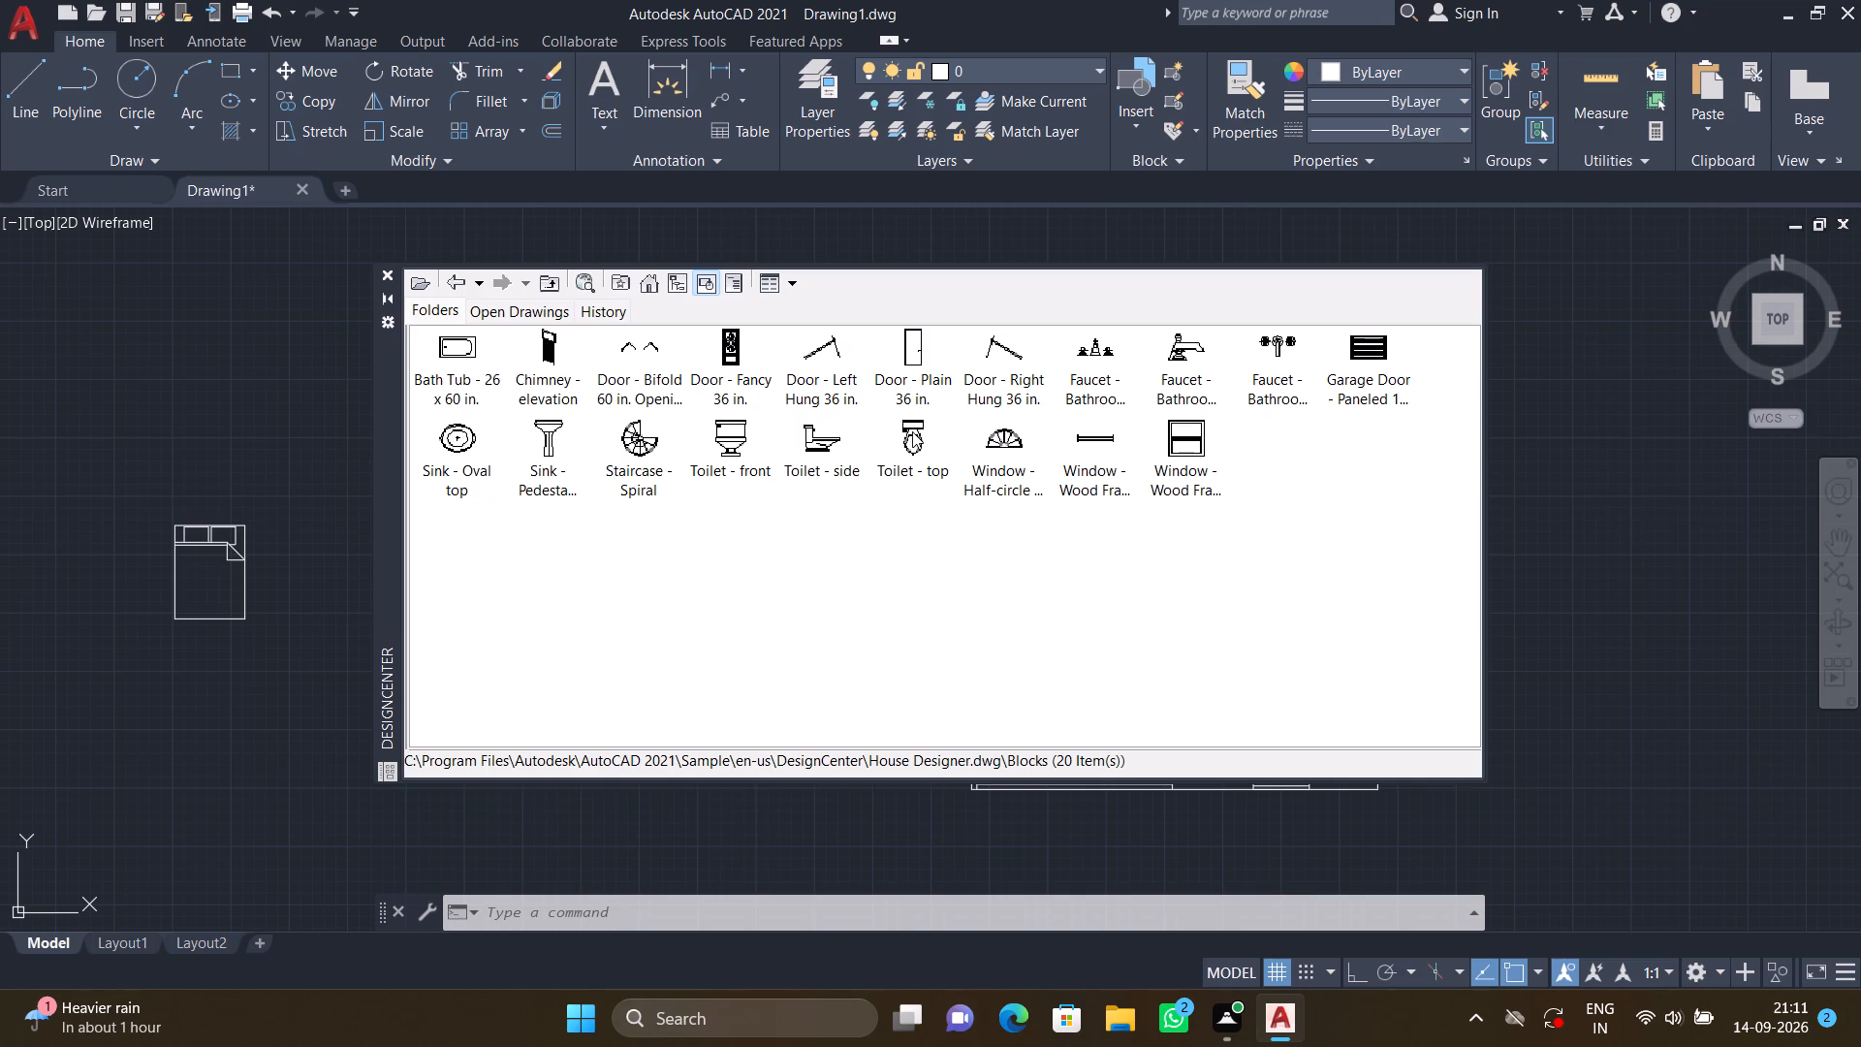
drag(912, 431, 240, 347)
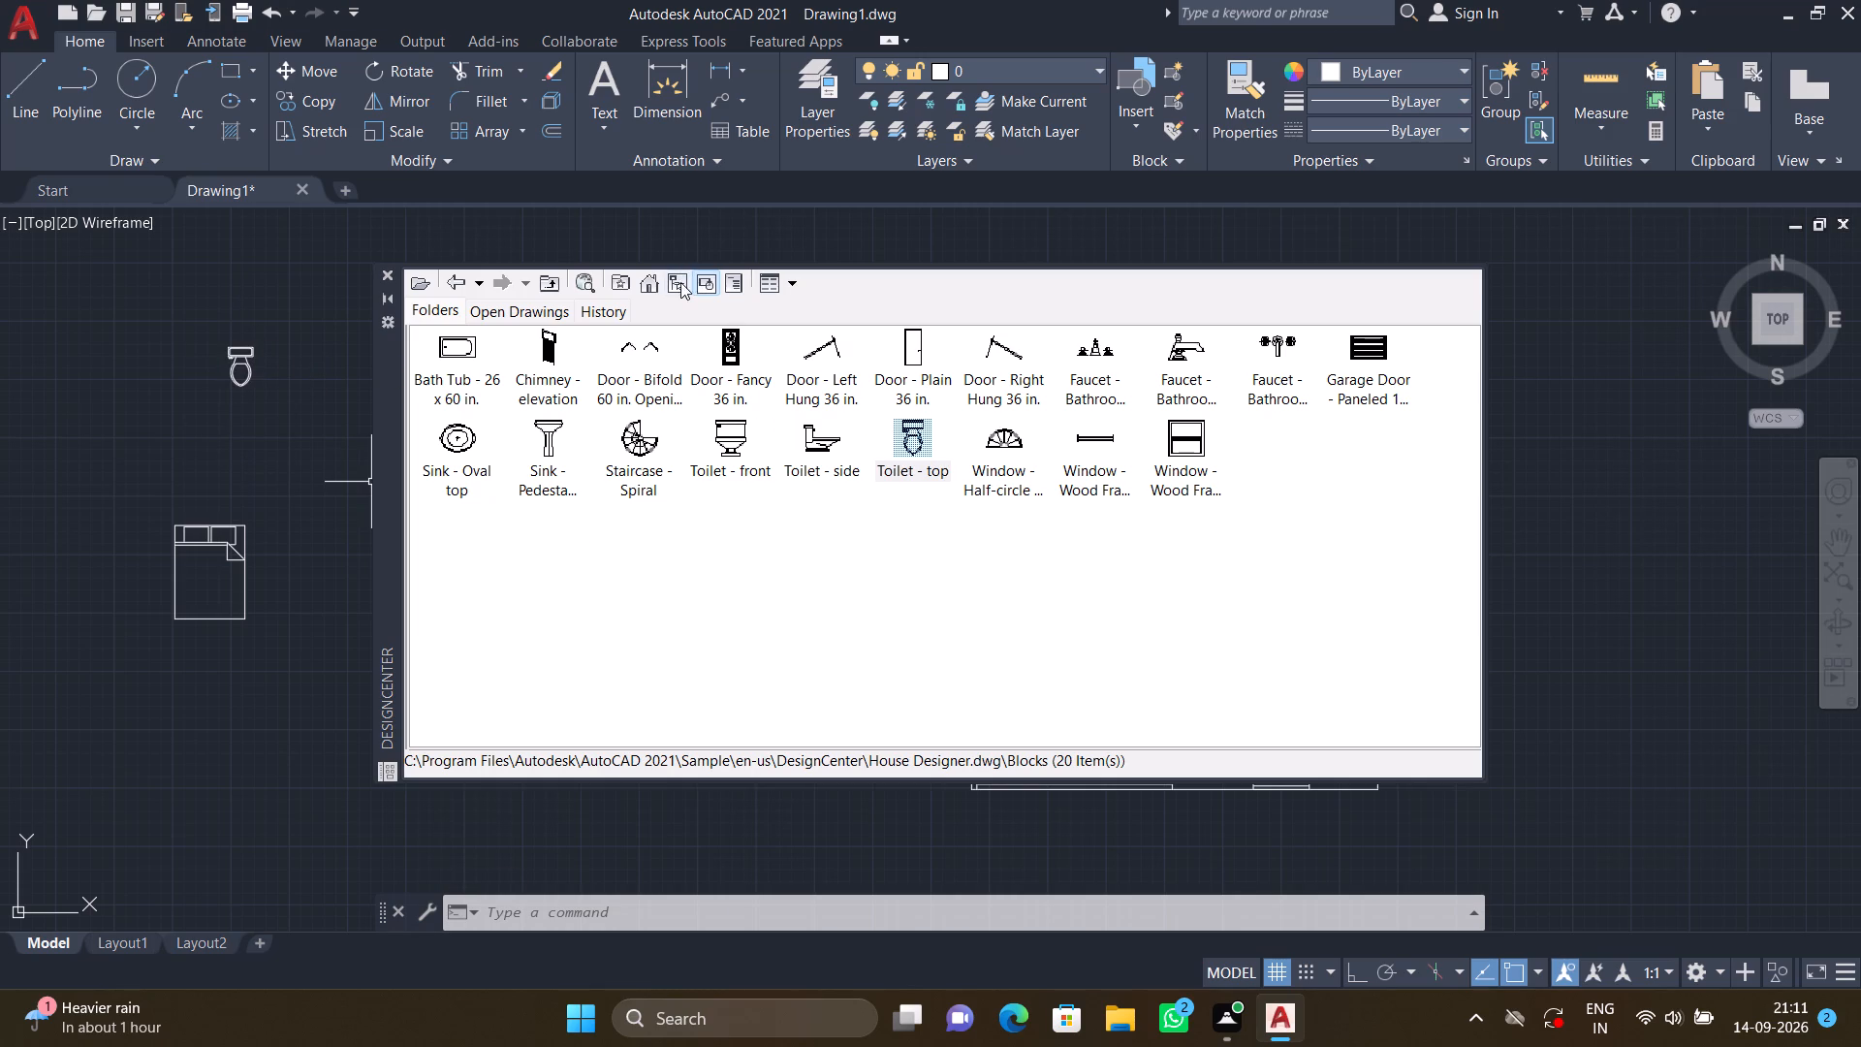
Insert the Sink-single - 30 in top block from Kitchens.dwg below the queen bed, and close DesignCenter.
click(647, 281)
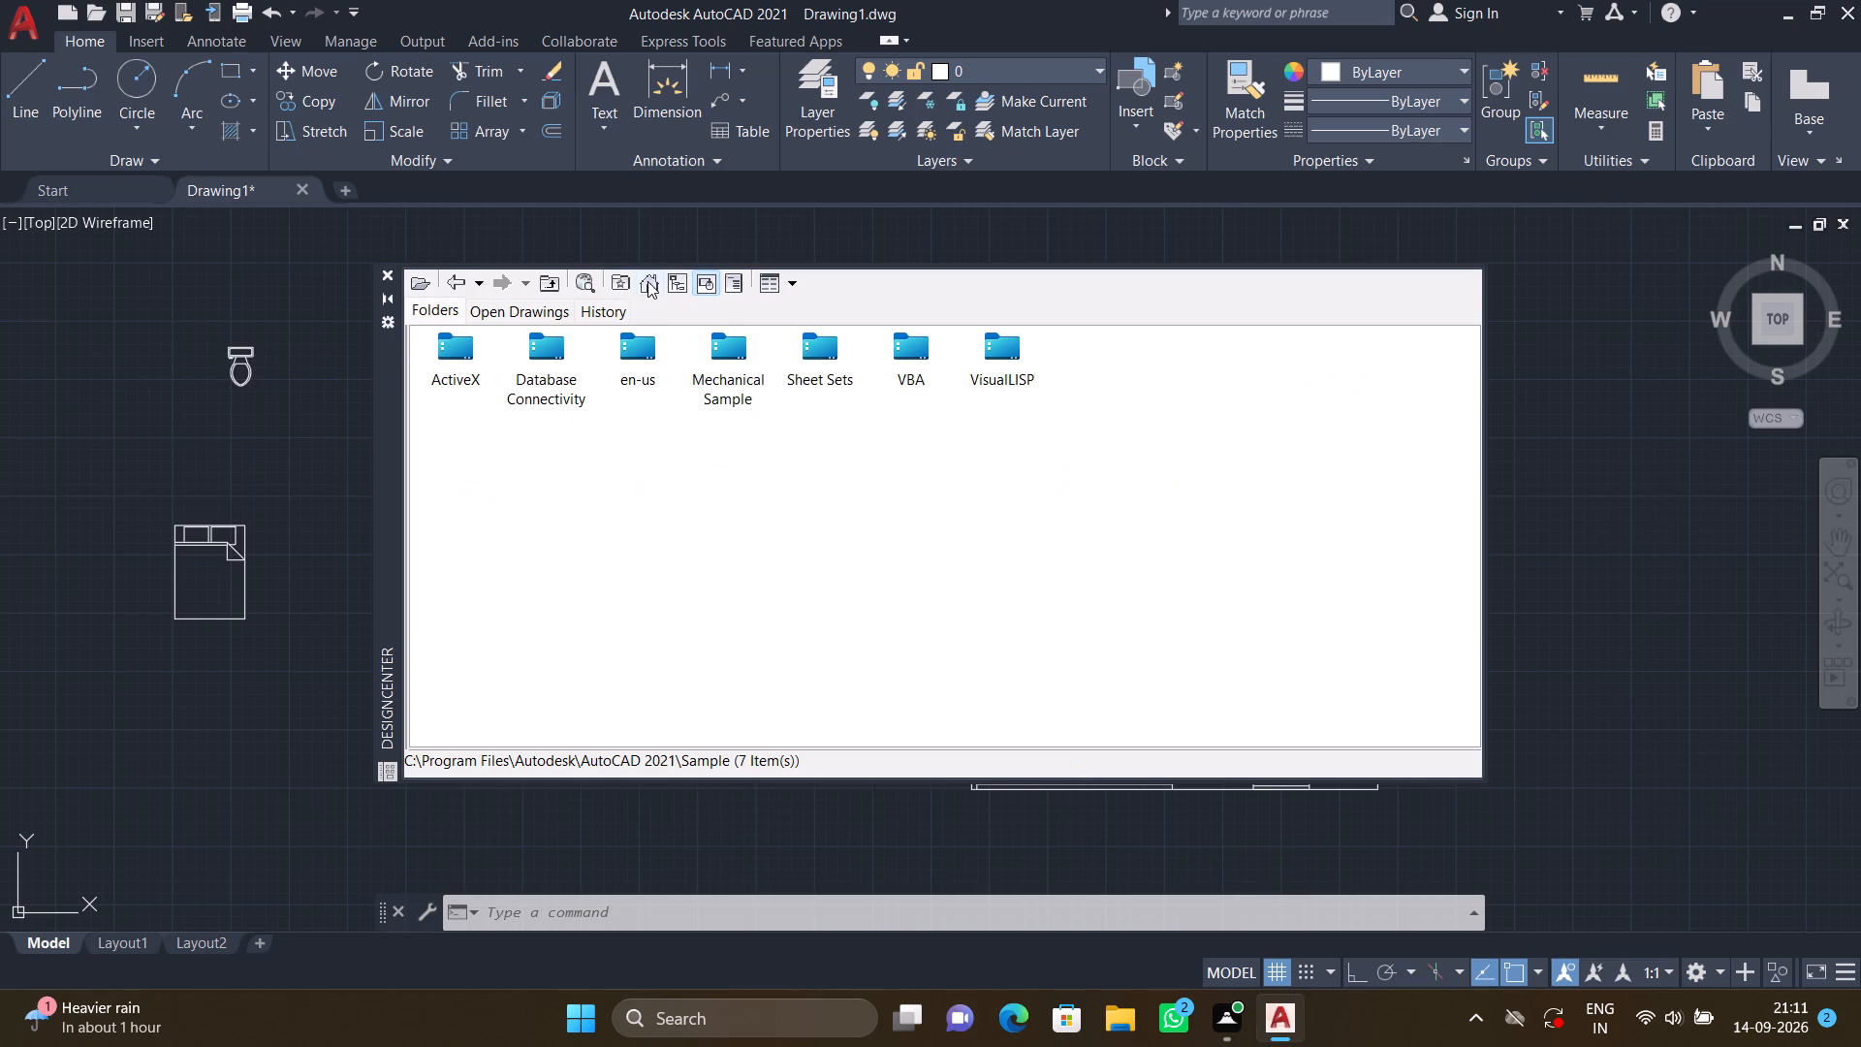
click(647, 358)
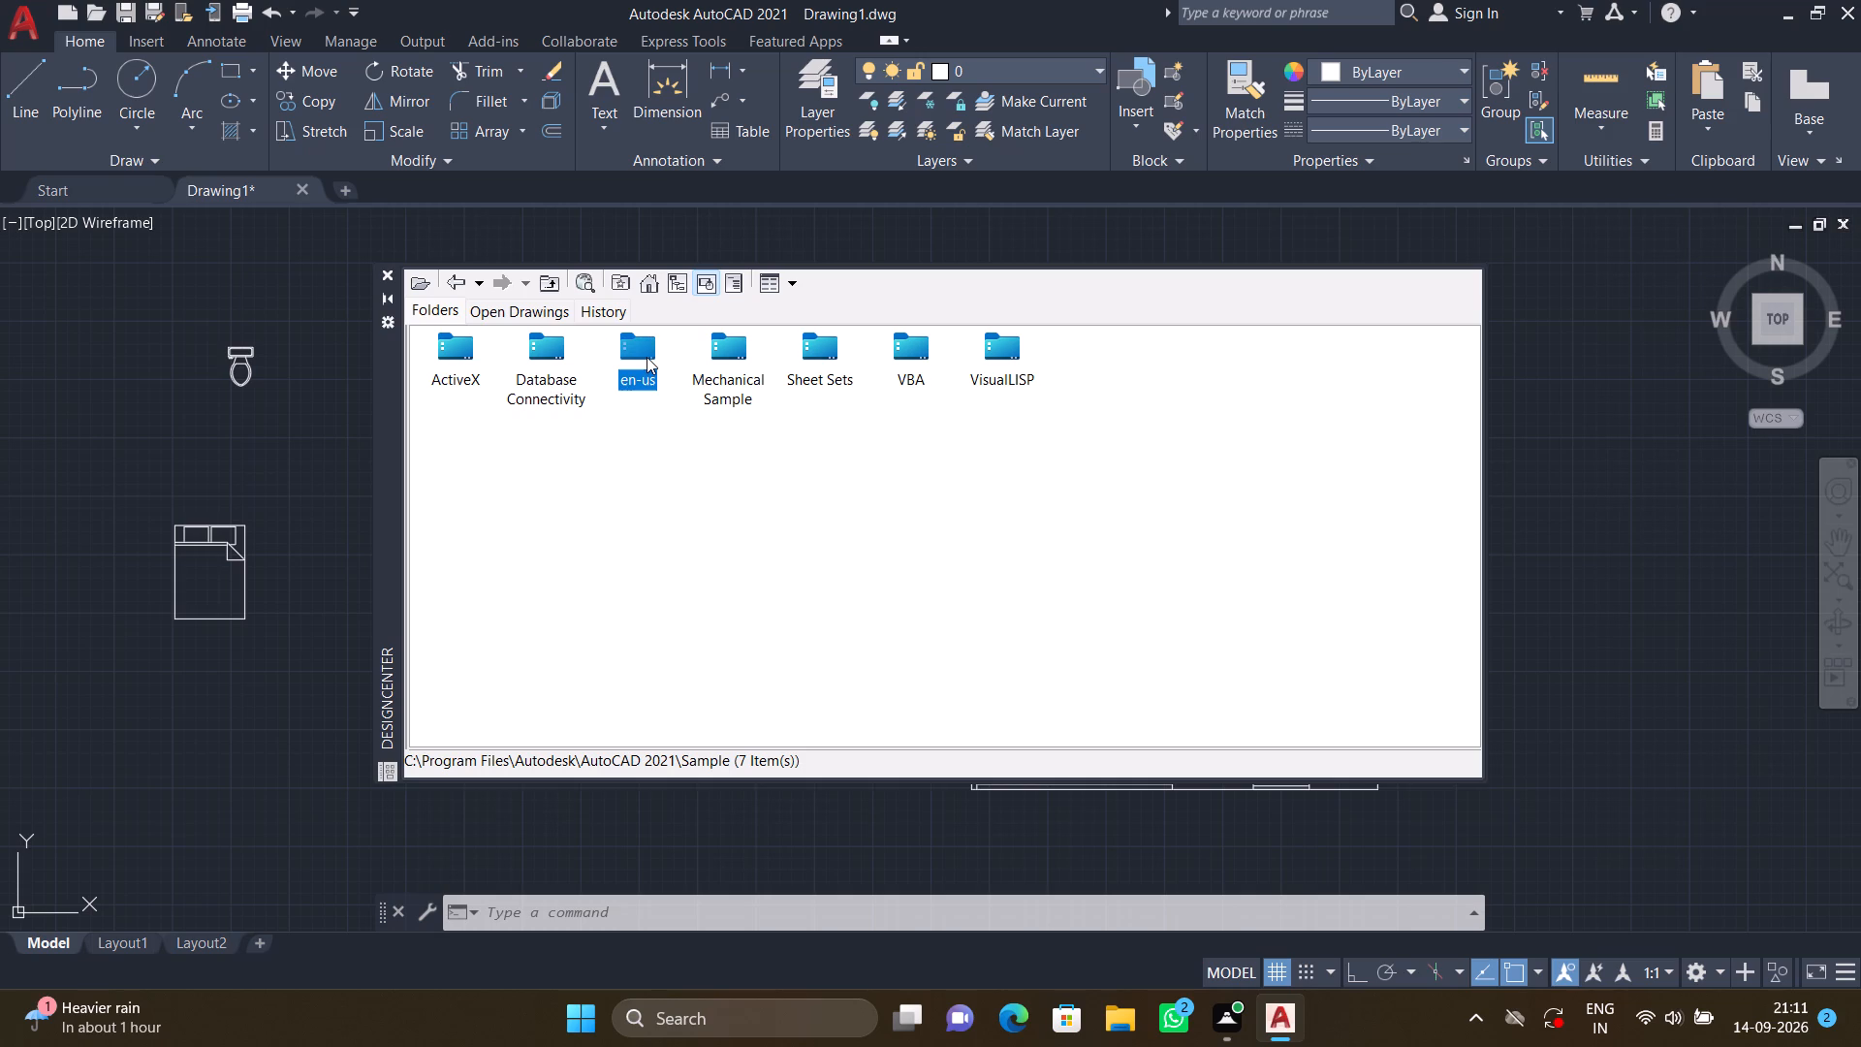
click(647, 357)
click(647, 357)
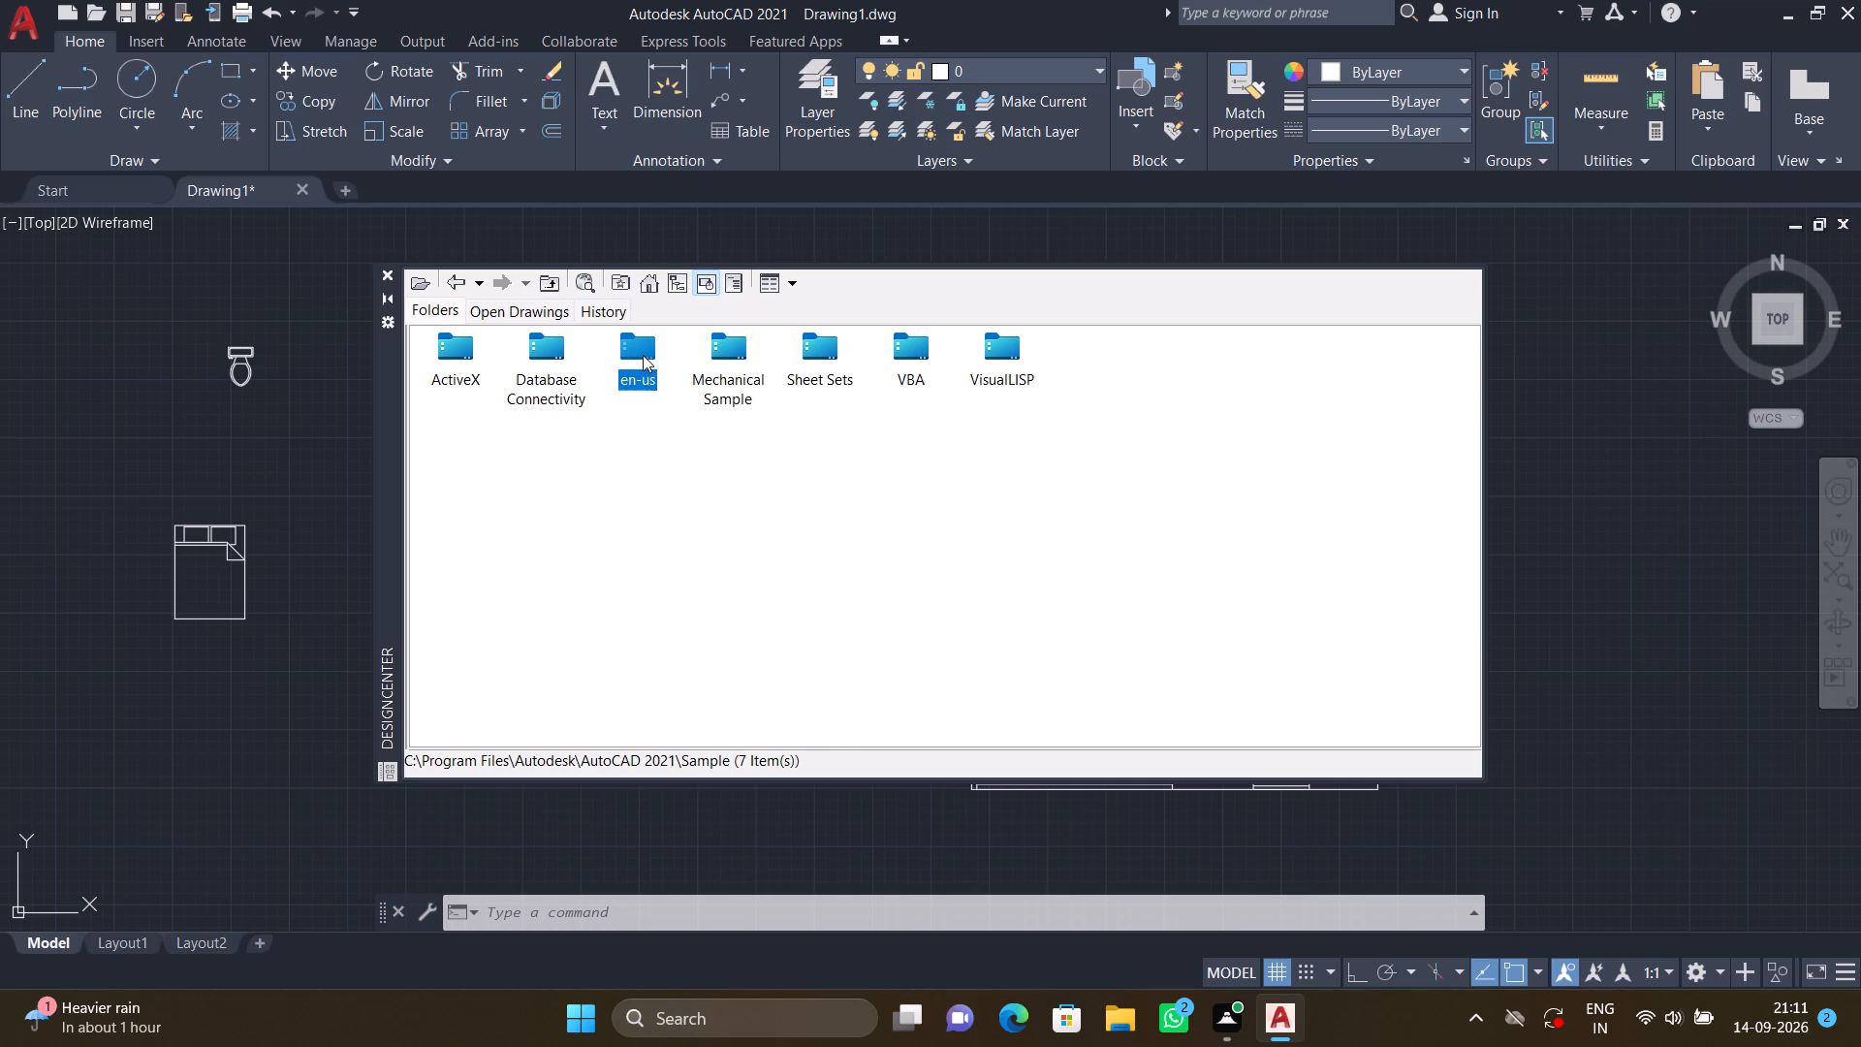
double_click(643, 355)
double_click(454, 357)
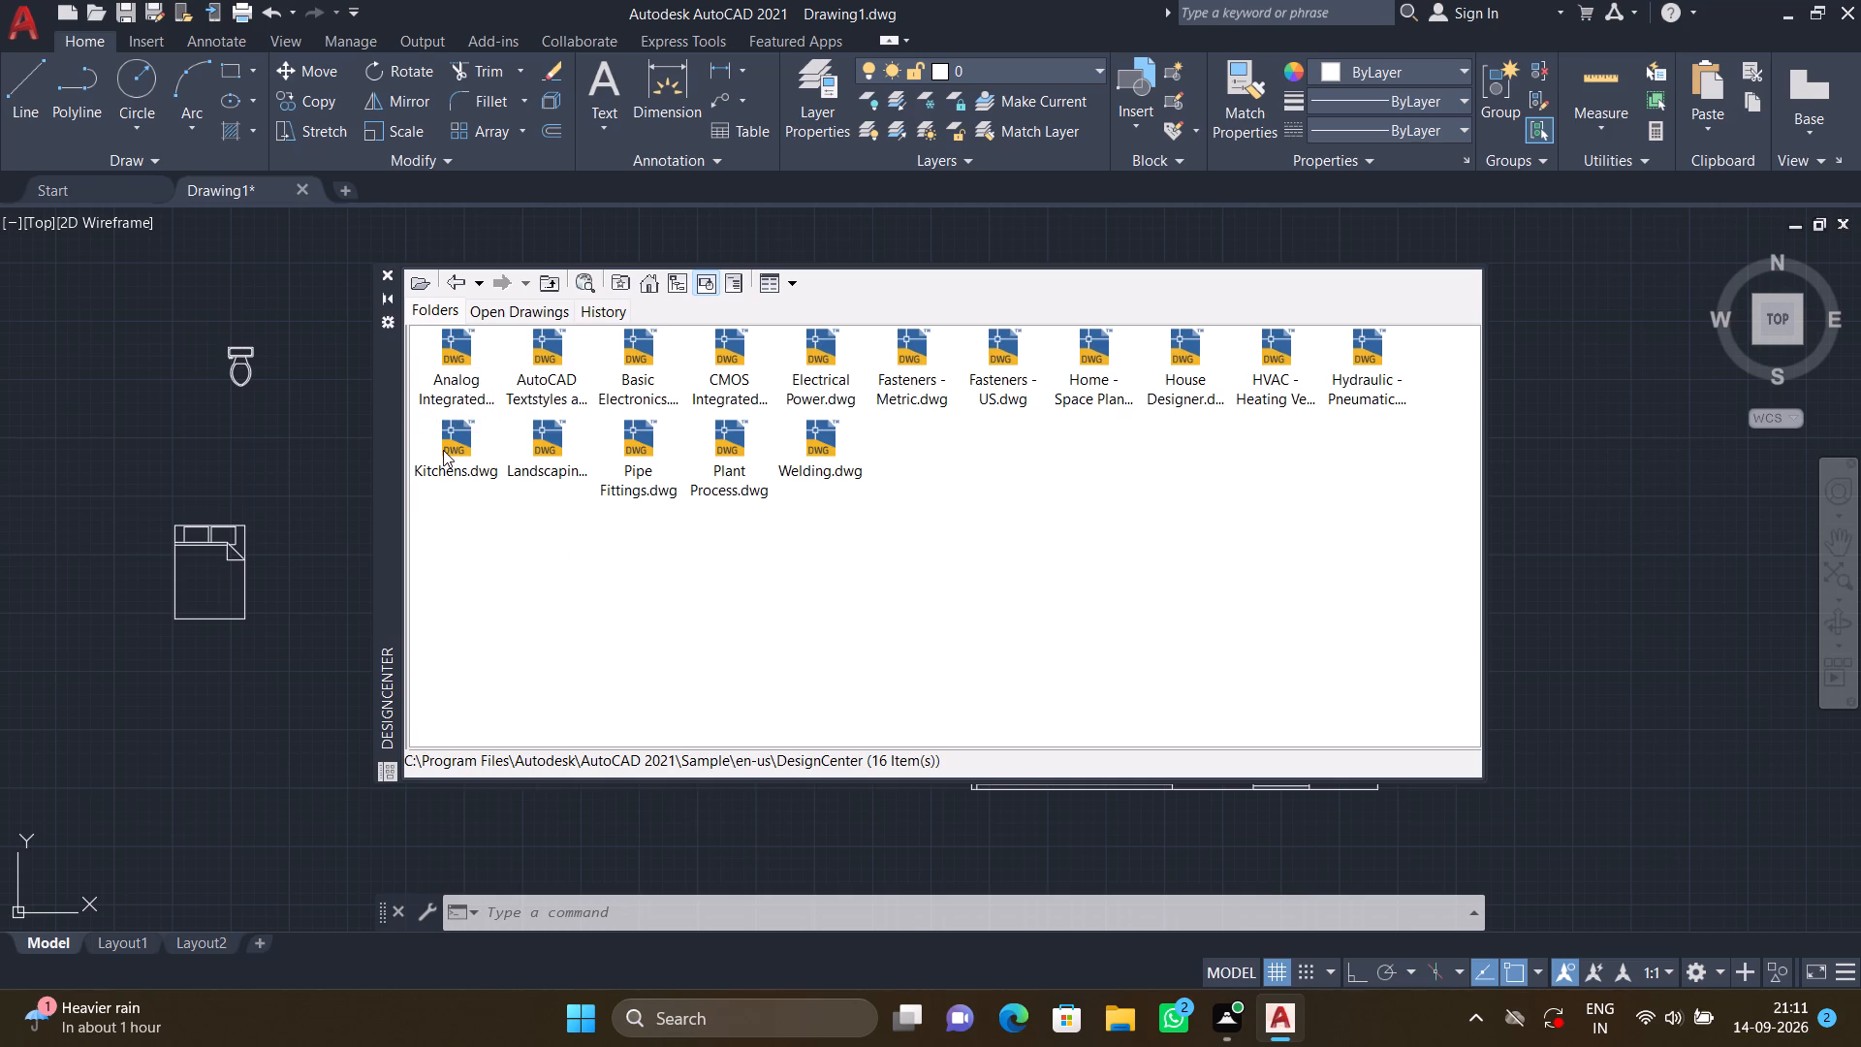
click(453, 446)
click(453, 446)
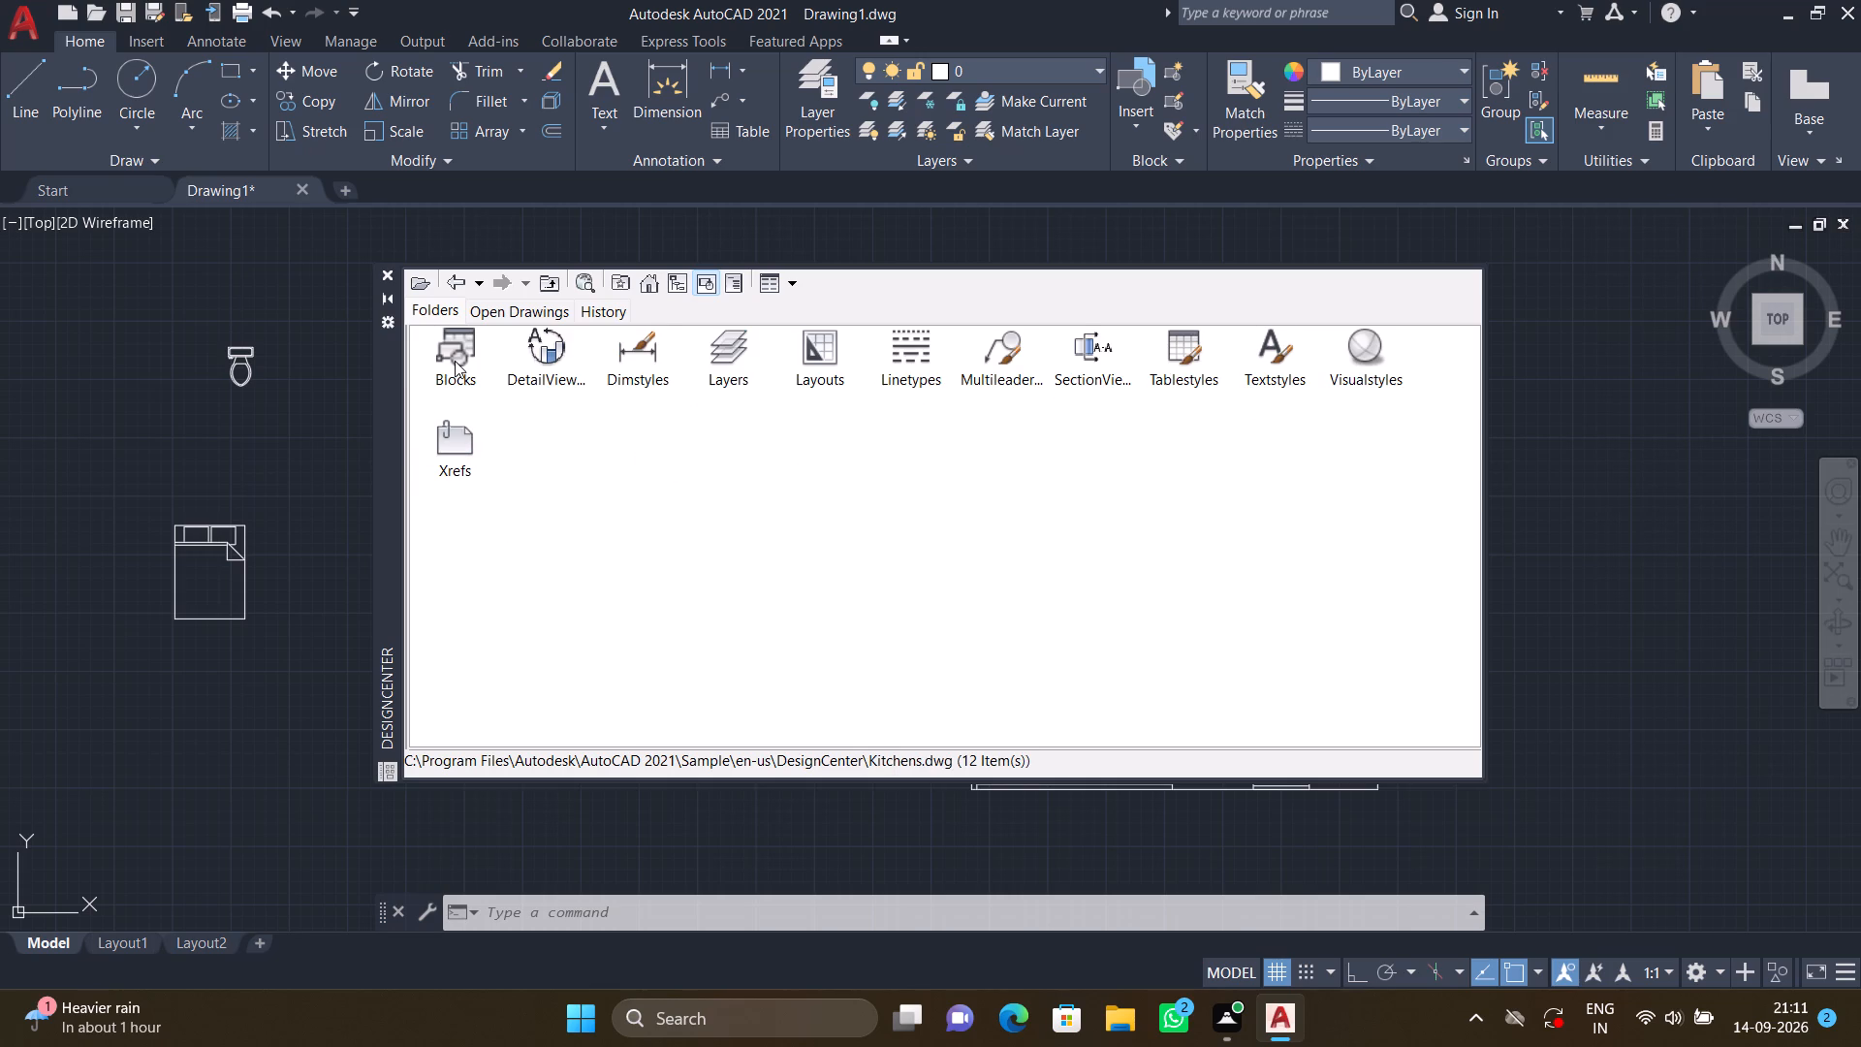
double_click(455, 361)
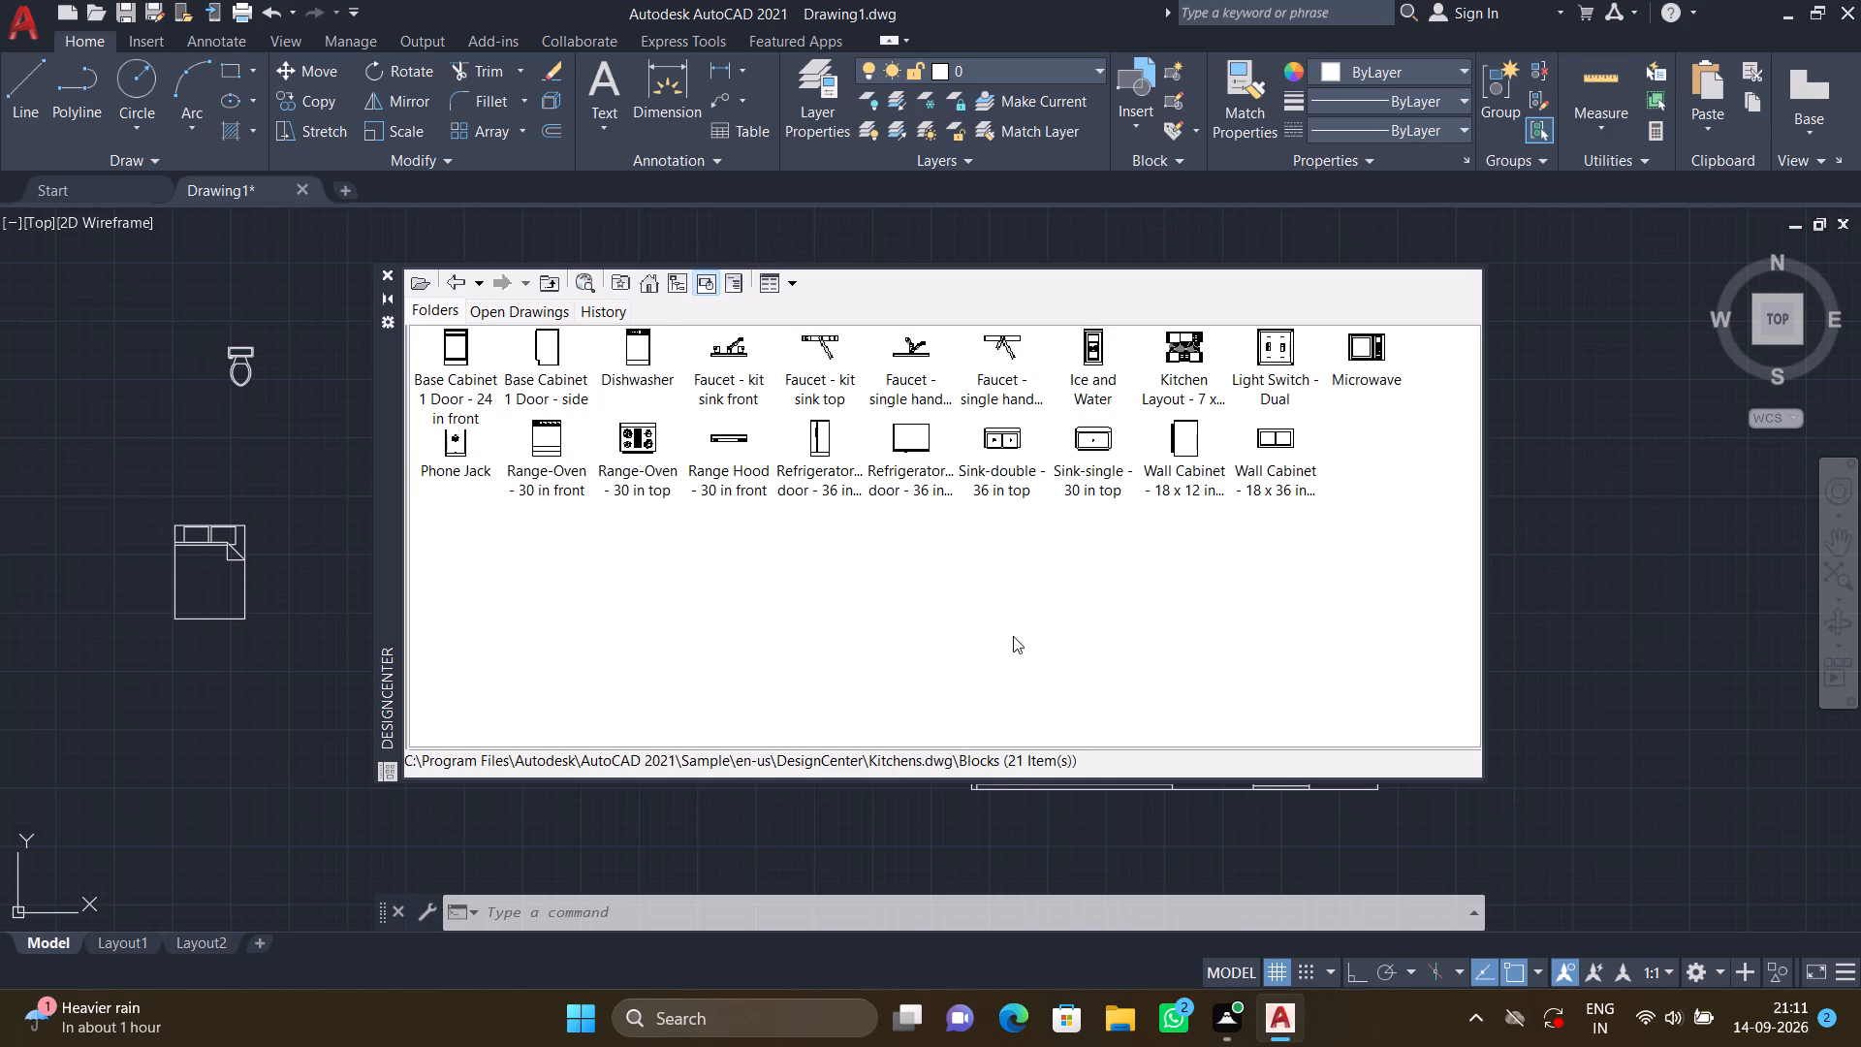
drag(1095, 431, 969, 530)
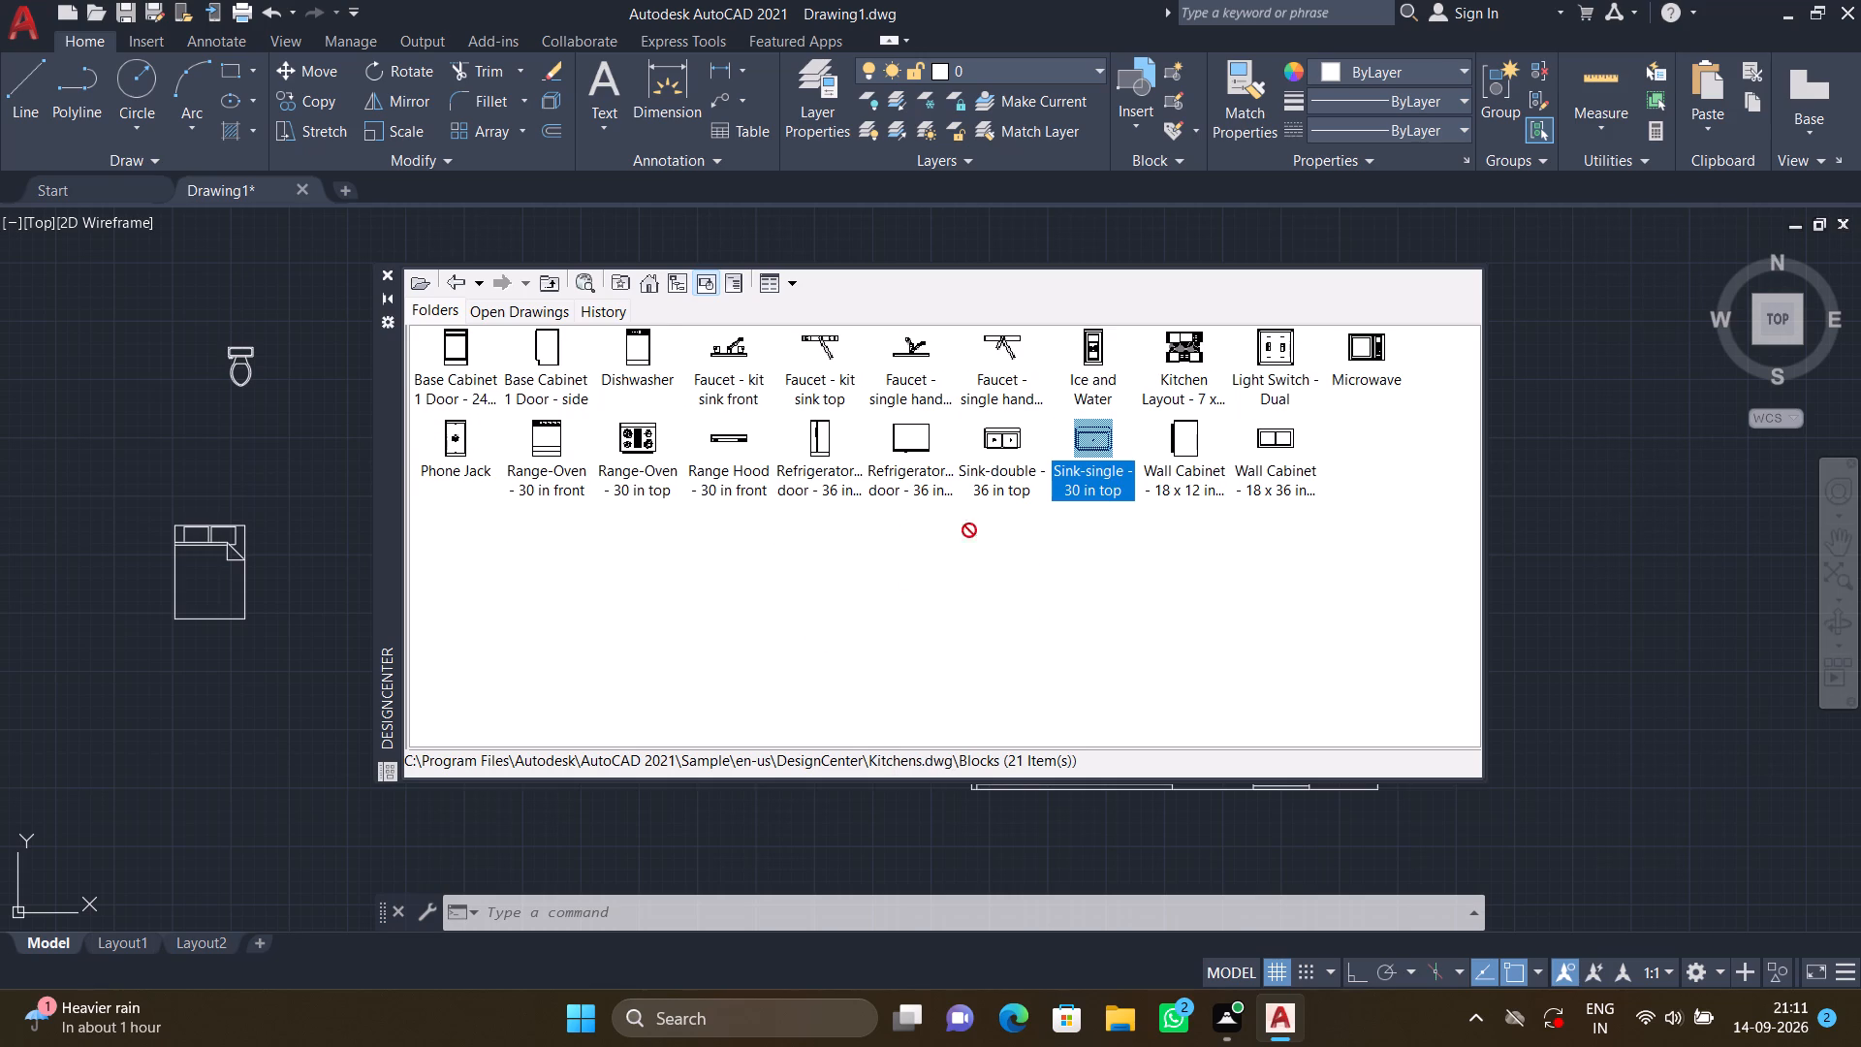
drag(969, 530, 189, 817)
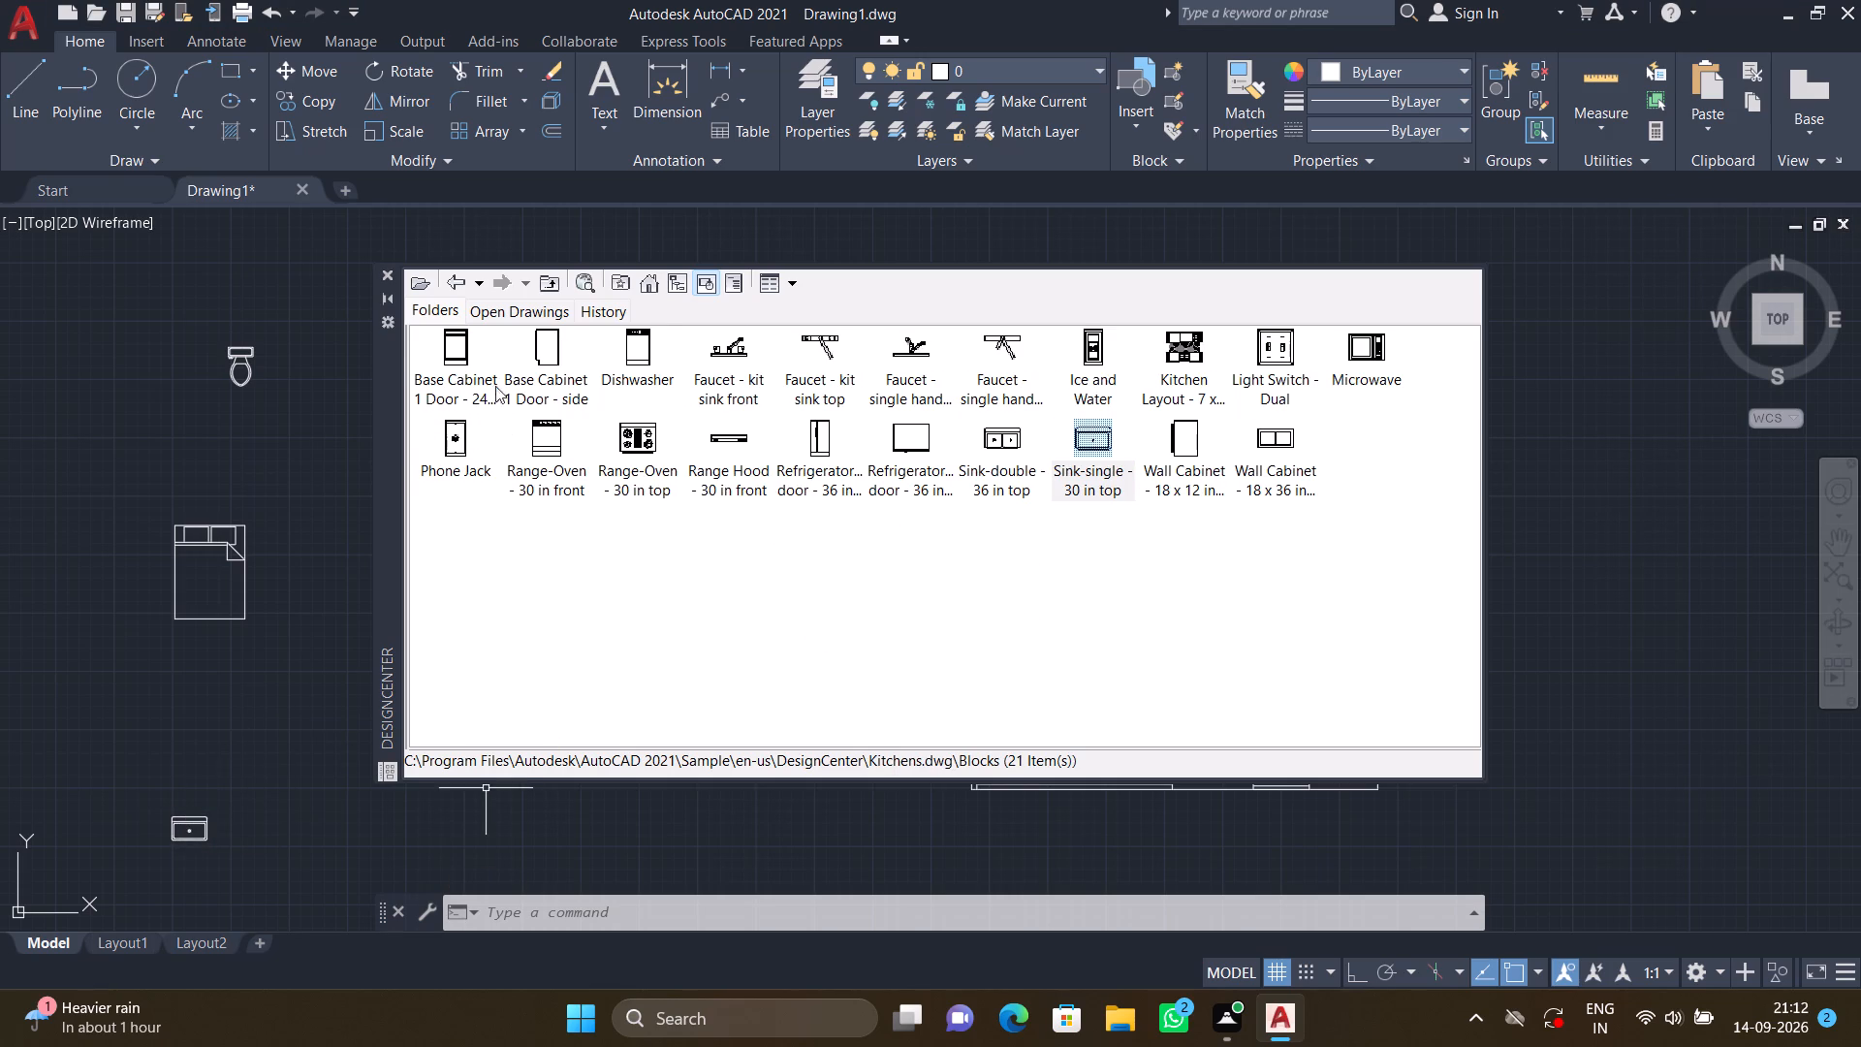
click(378, 270)
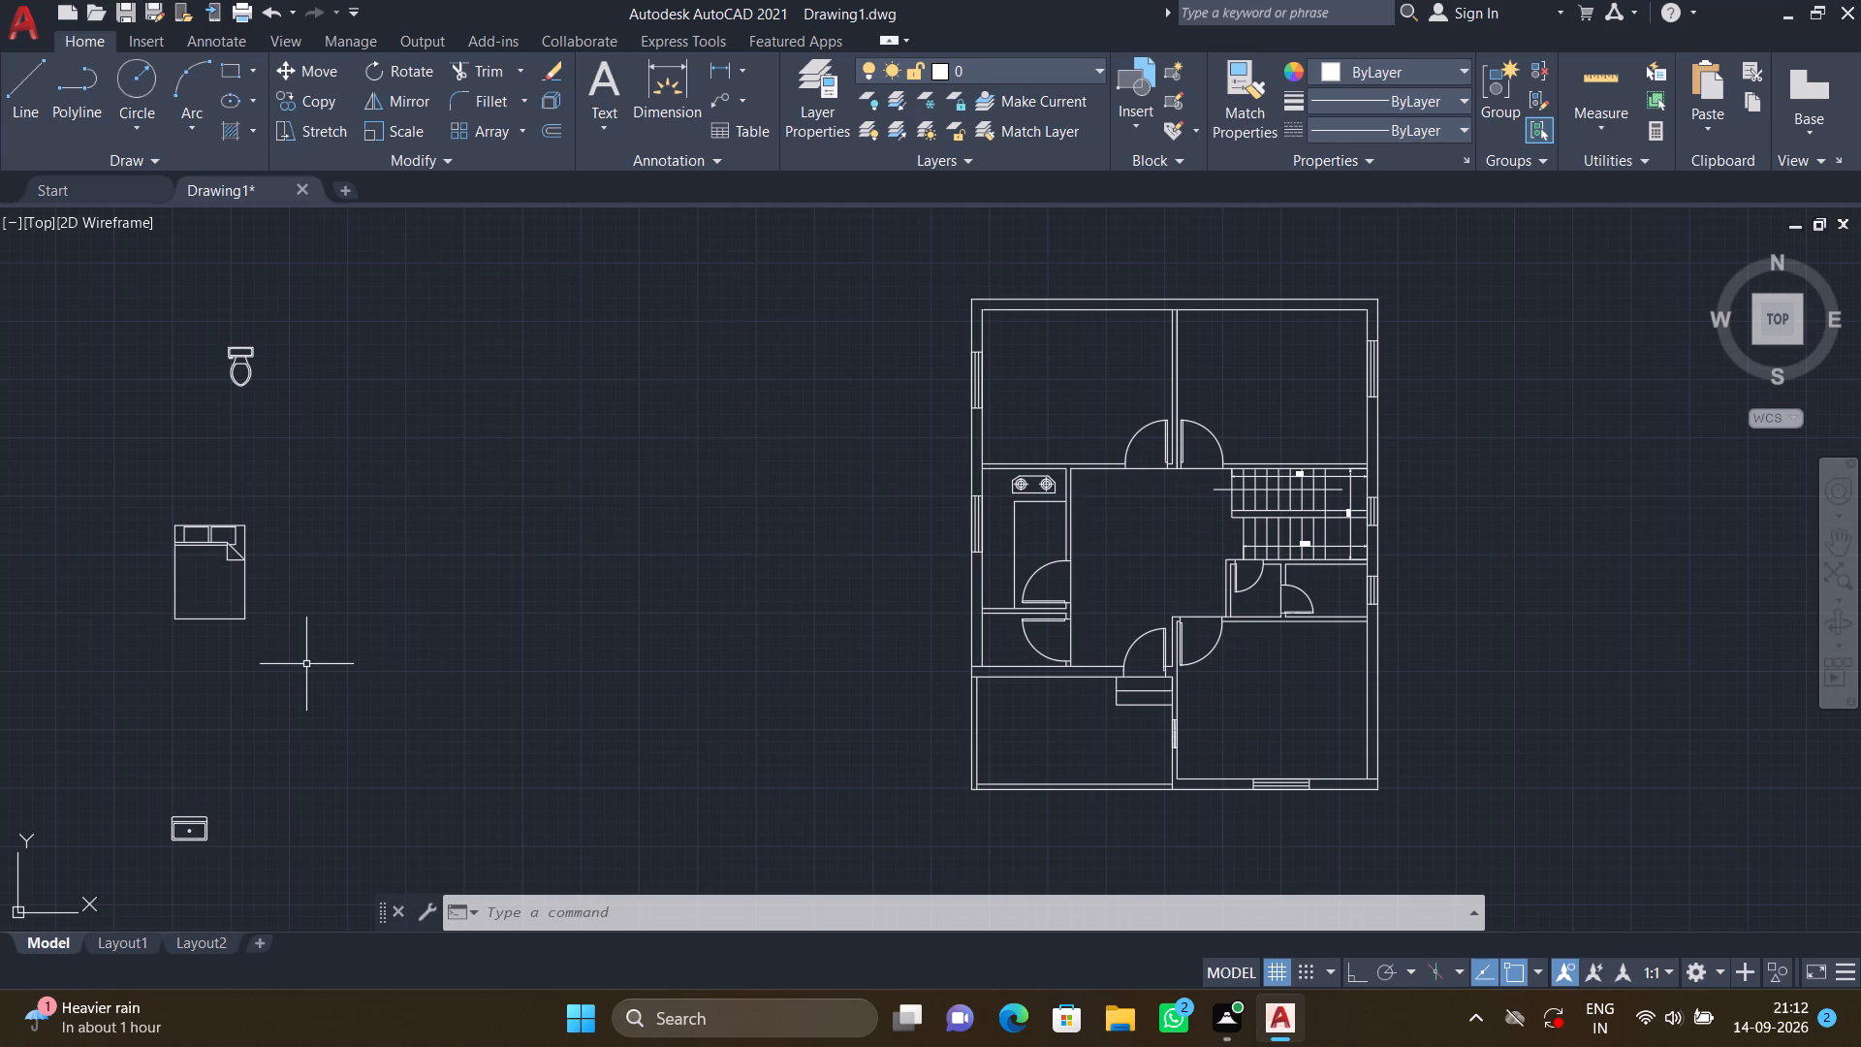
Copy the queen bed by its upper-left corner into the plan's upper-left room, with its head just below the top wall.
text(CO)
key(Return)
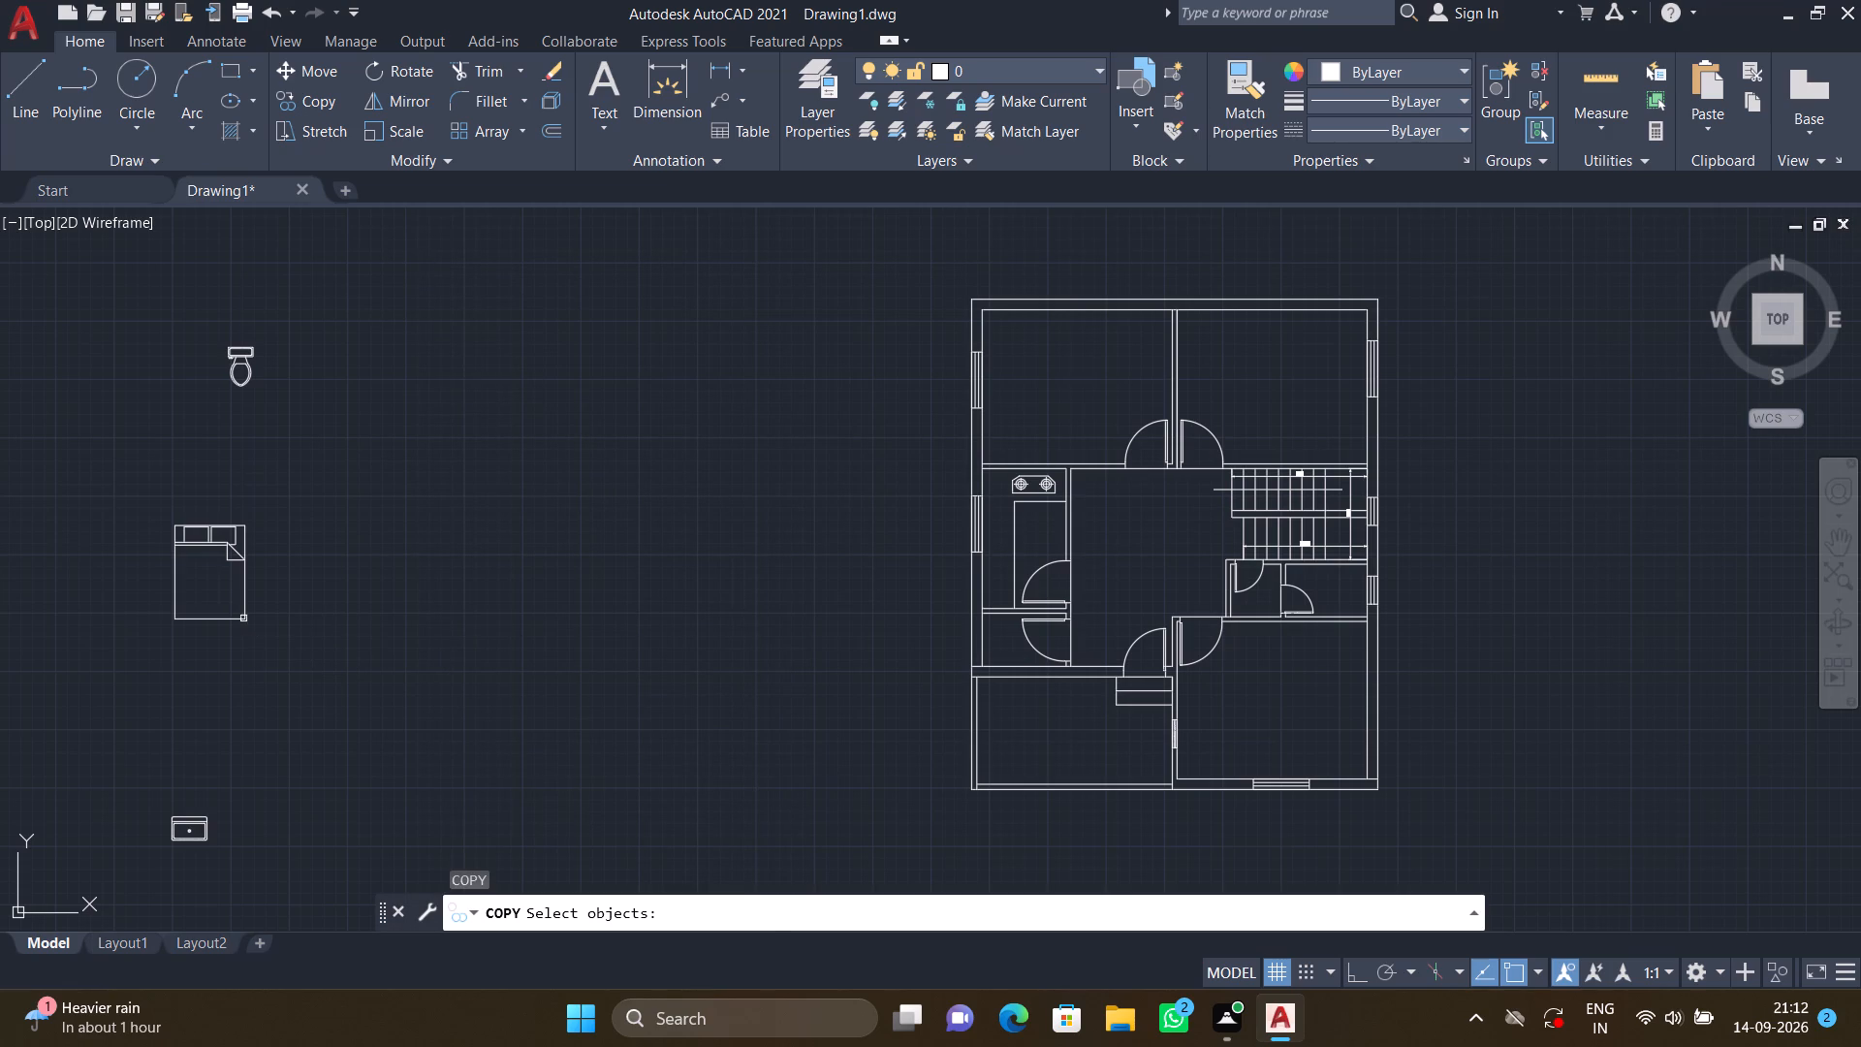
click(243, 611)
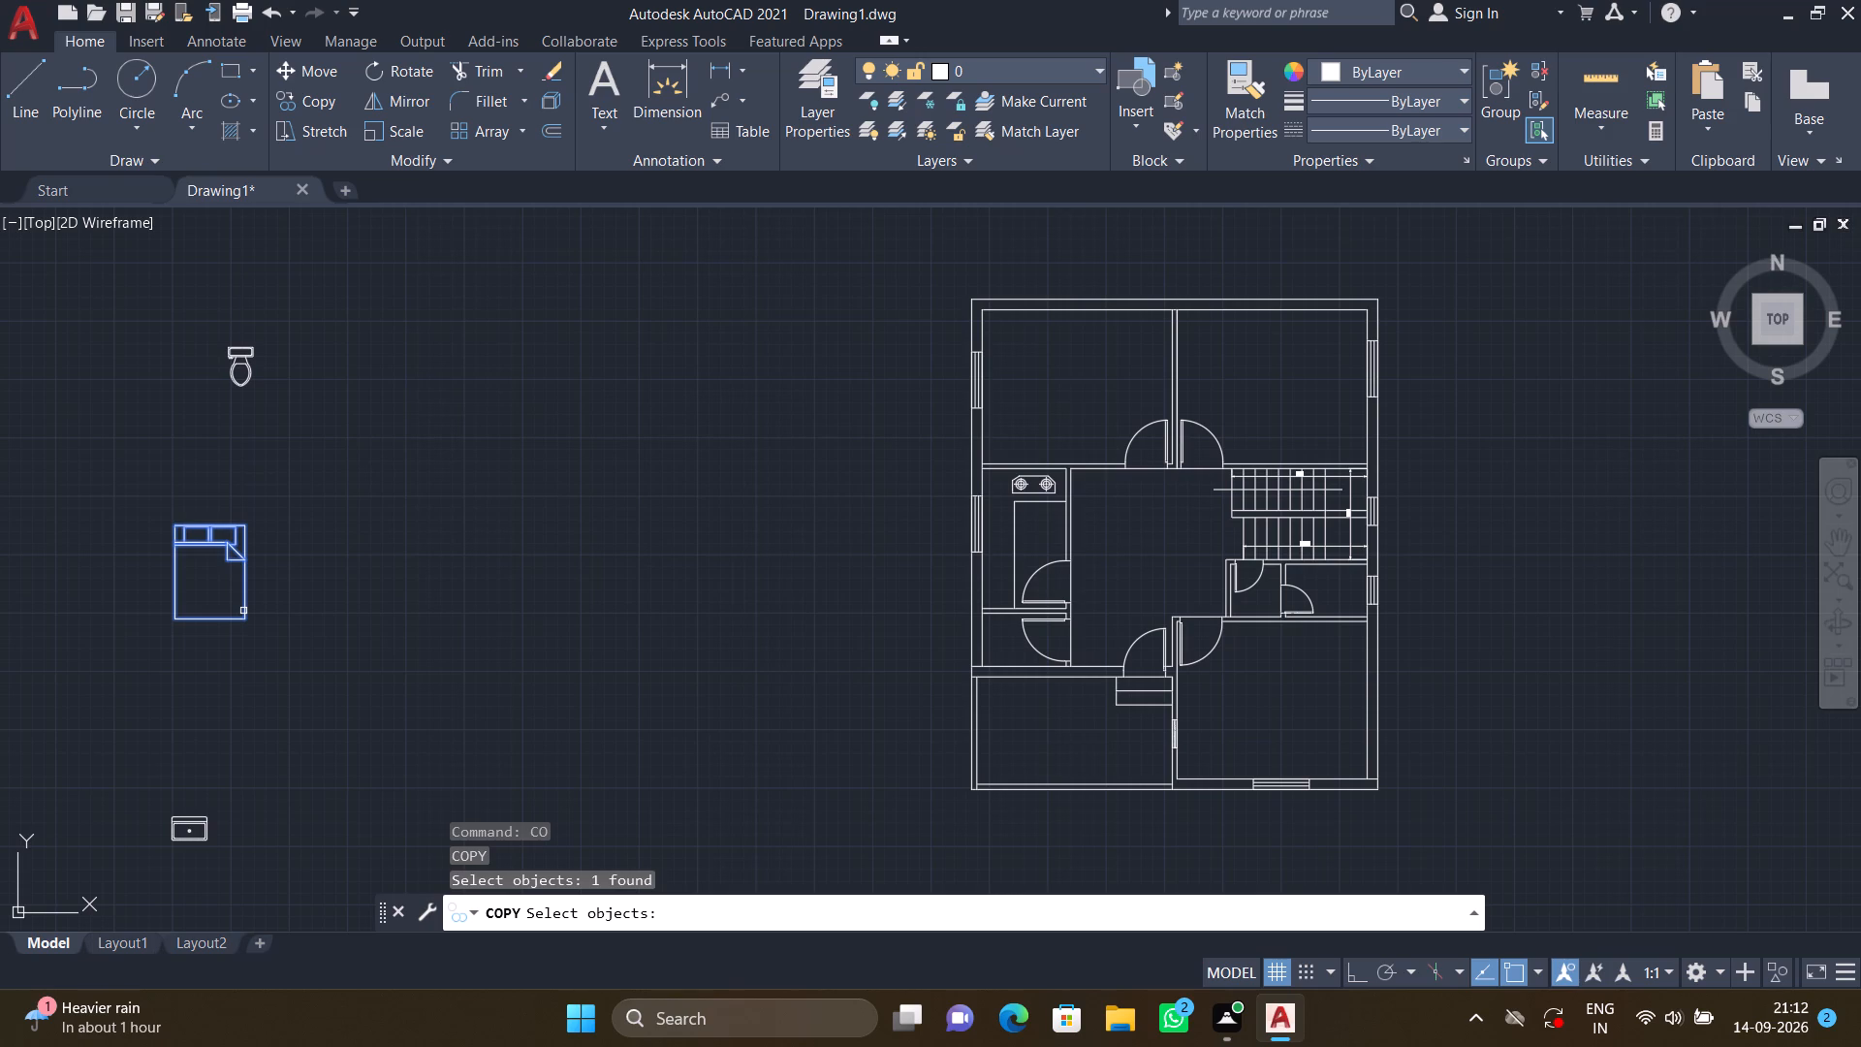
key(Return)
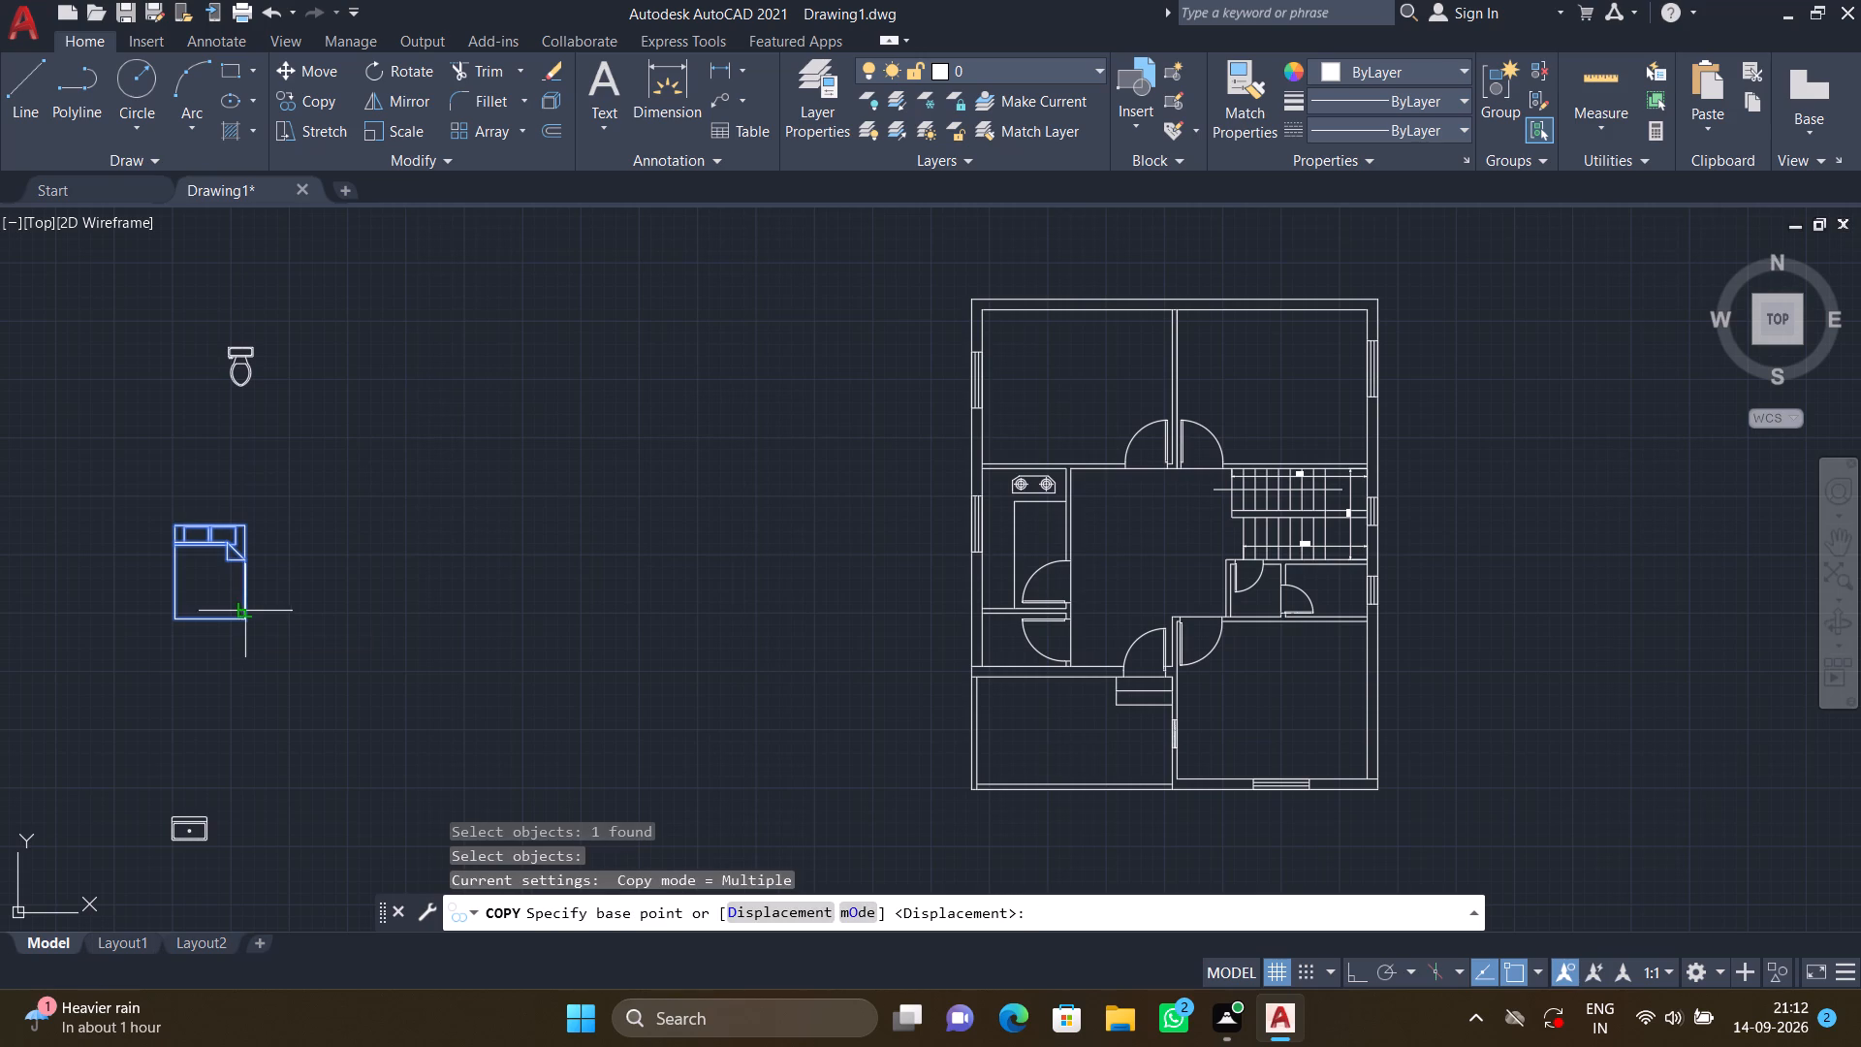
click(173, 524)
middle_drag(1043, 323, 1011, 390)
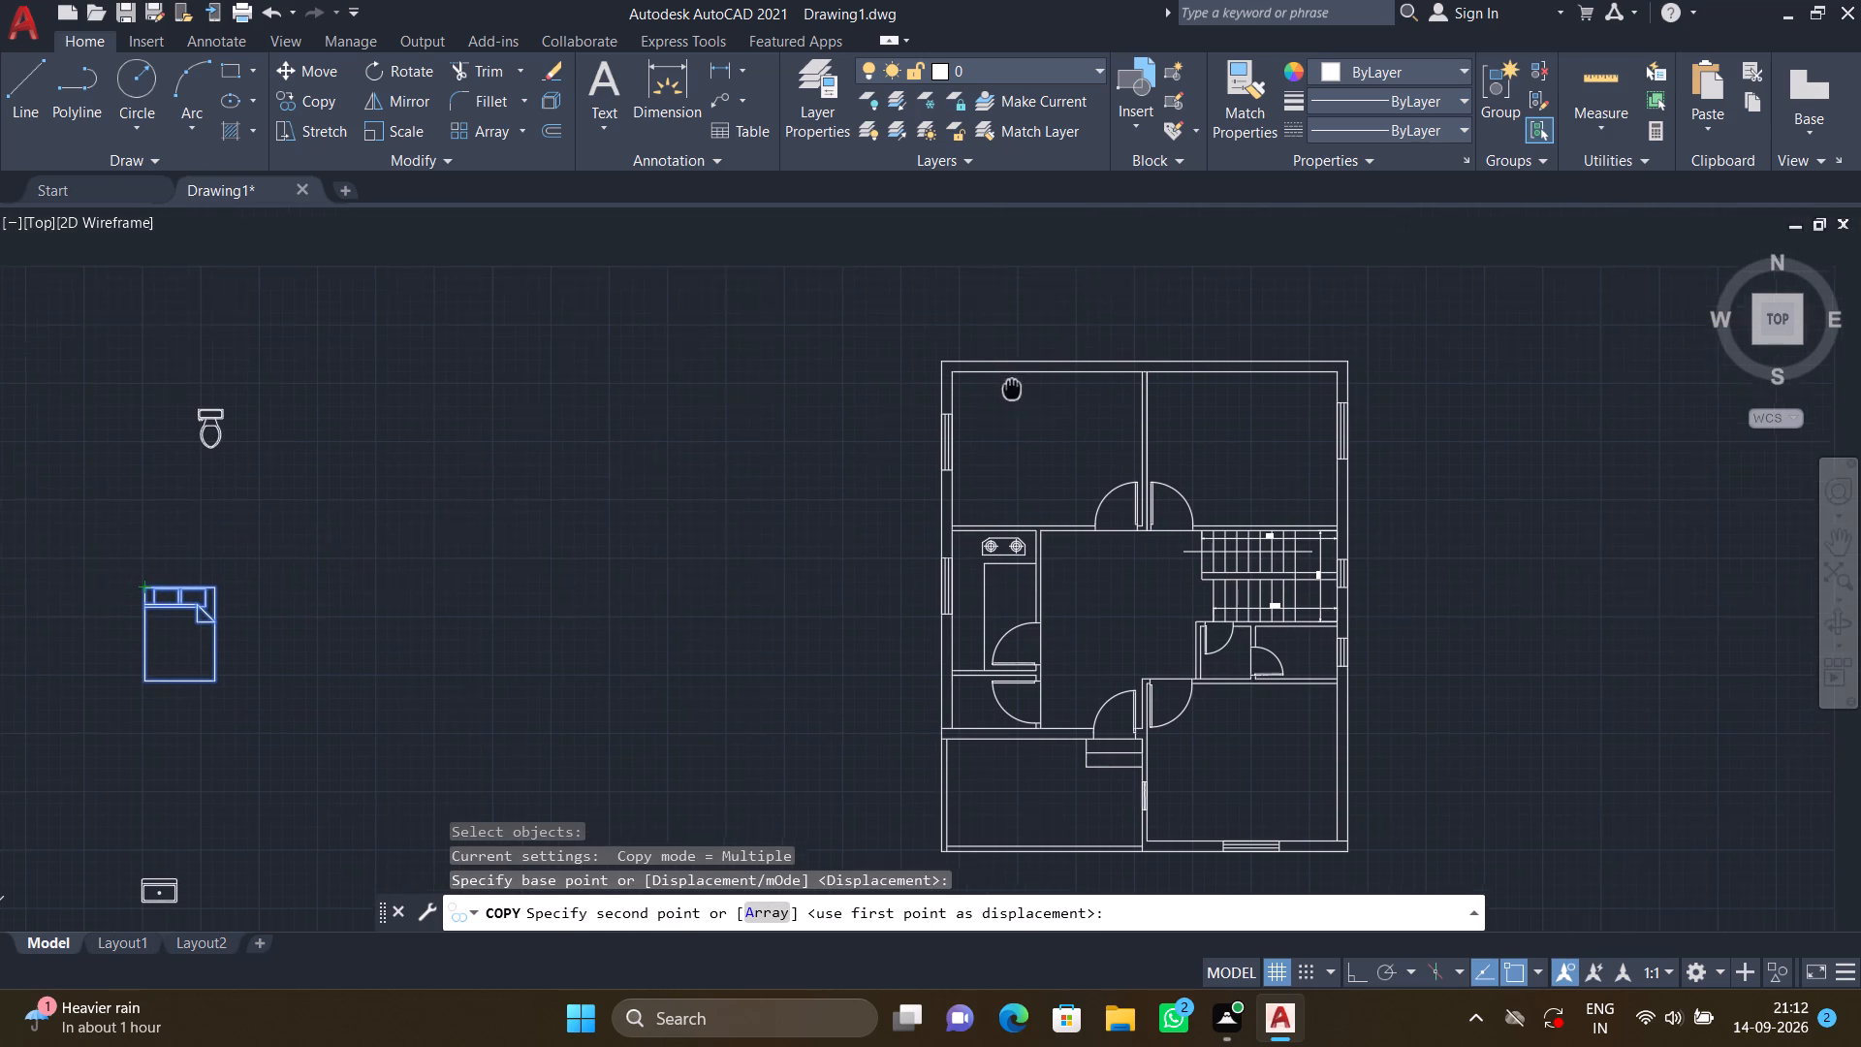
middle_drag(1011, 390, 1009, 391)
scroll(1021, 391, up, 3)
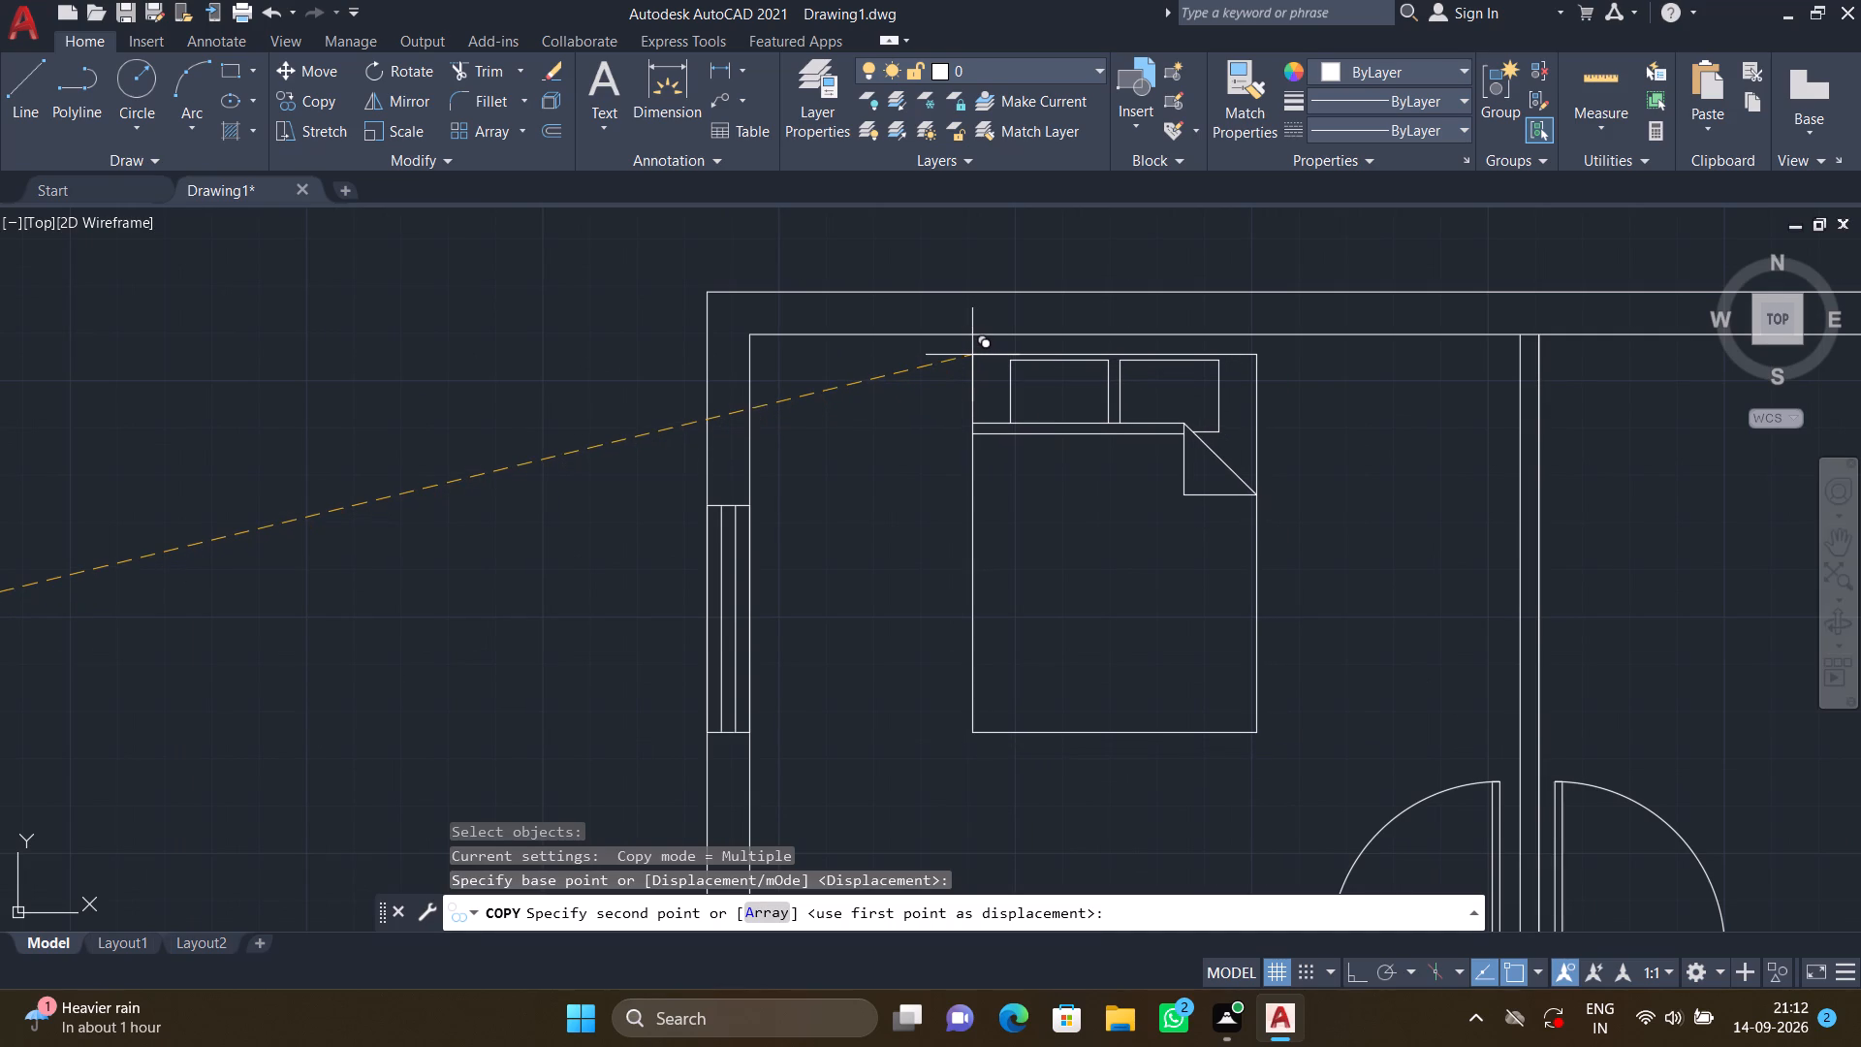
click(978, 351)
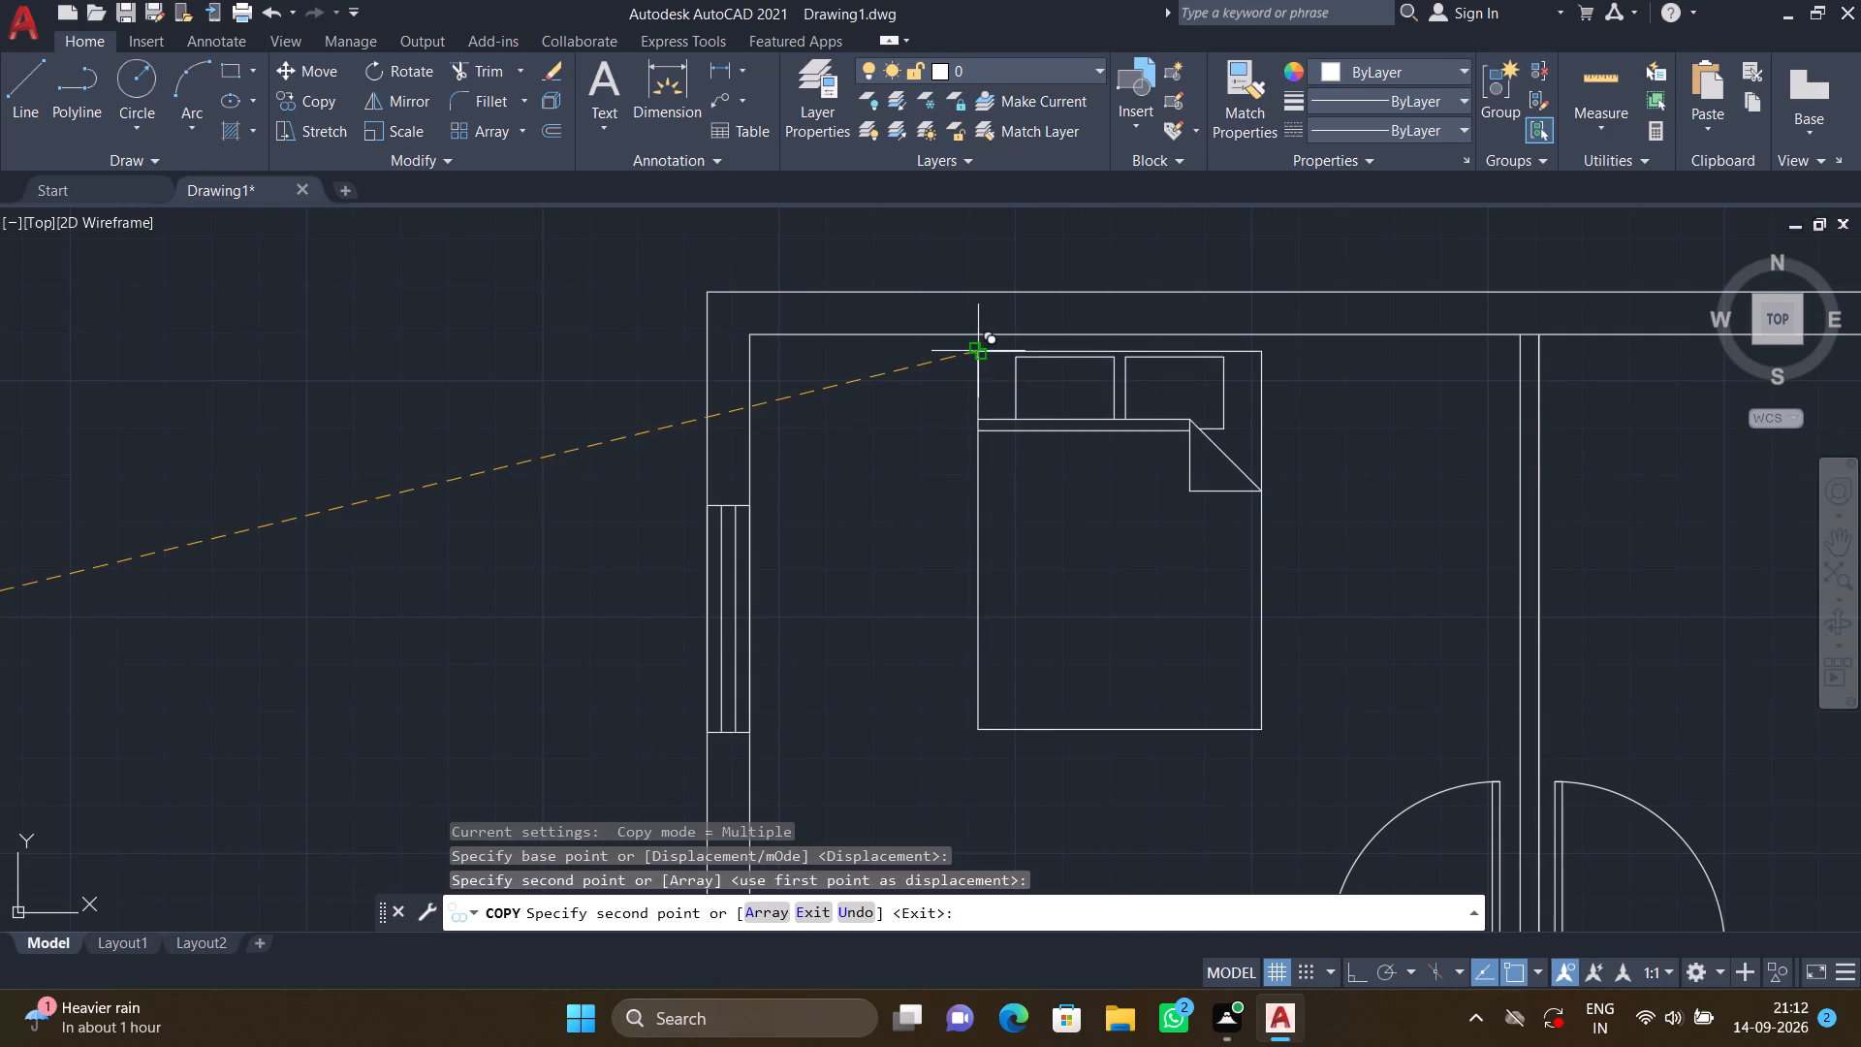
Place another copy of the queen bed in the plan's upper-right room, with its head just below the top wall.
scroll(1127, 369, down, 2)
middle_drag(1273, 358, 1013, 420)
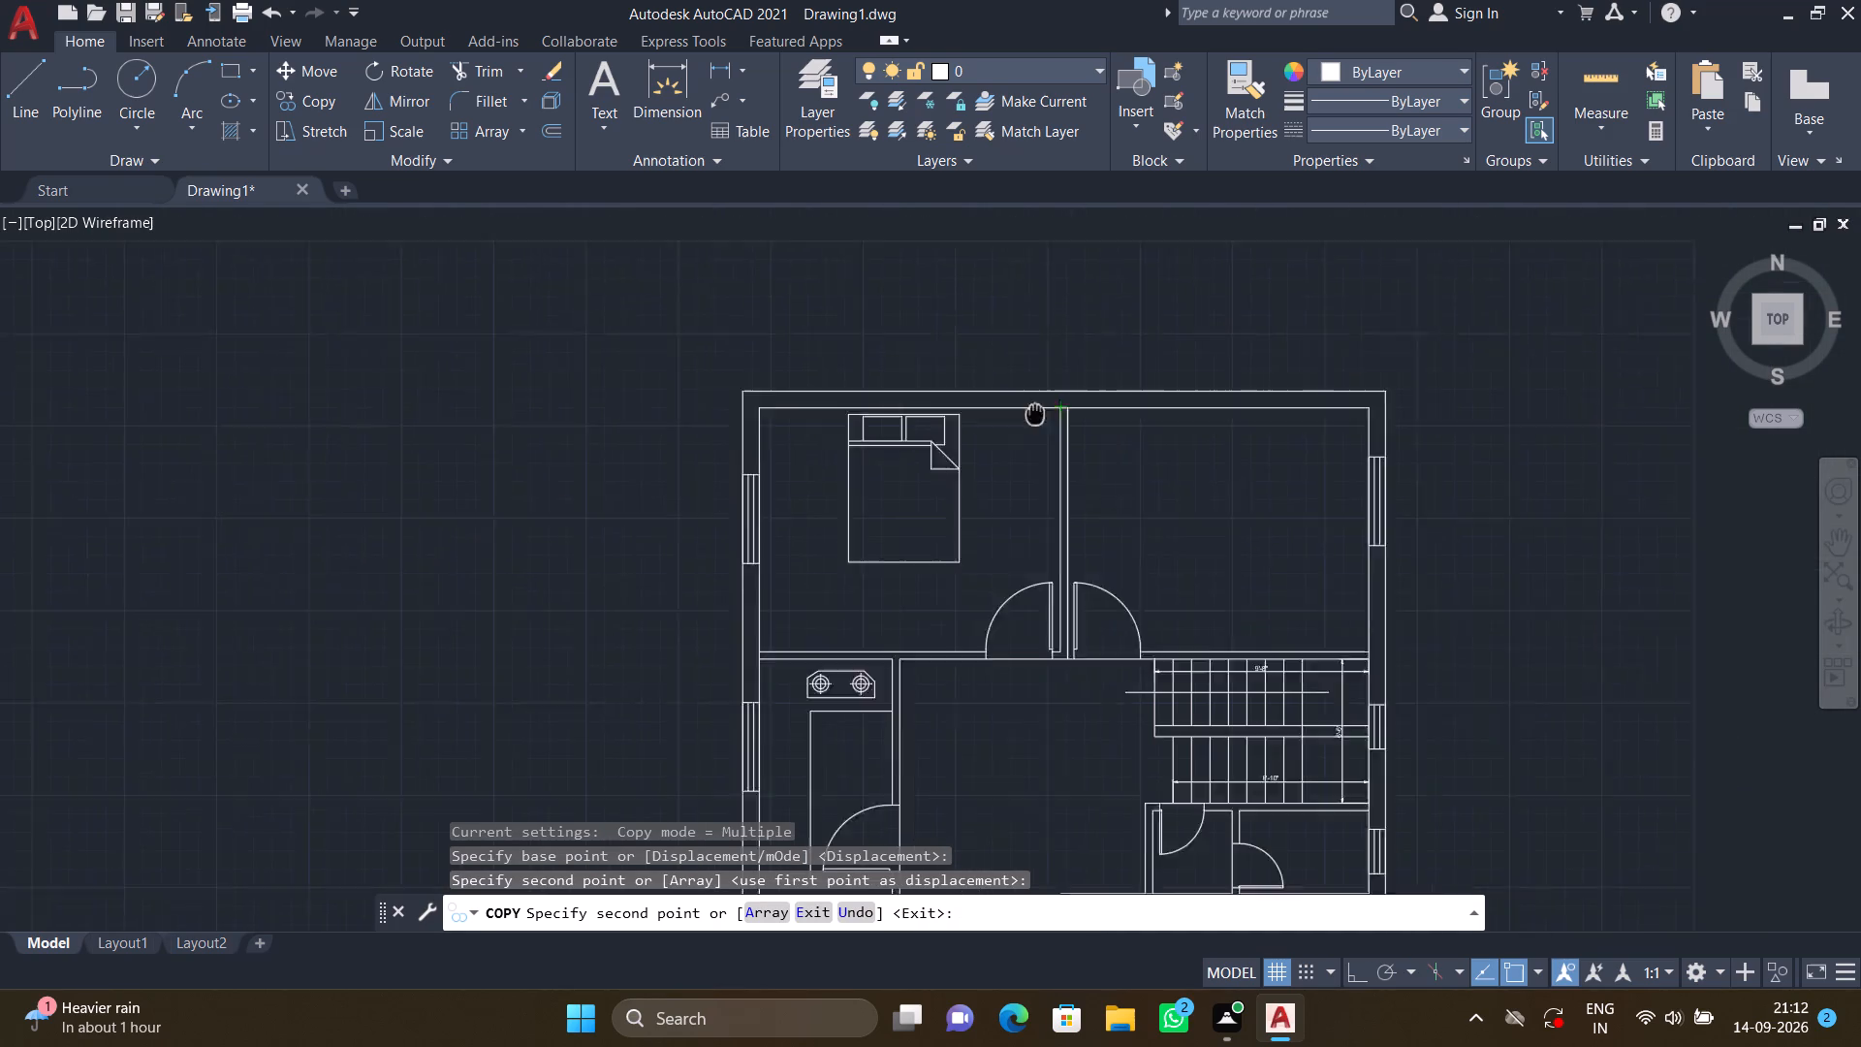
middle_drag(1013, 420, 975, 435)
scroll(1135, 456, up, 2)
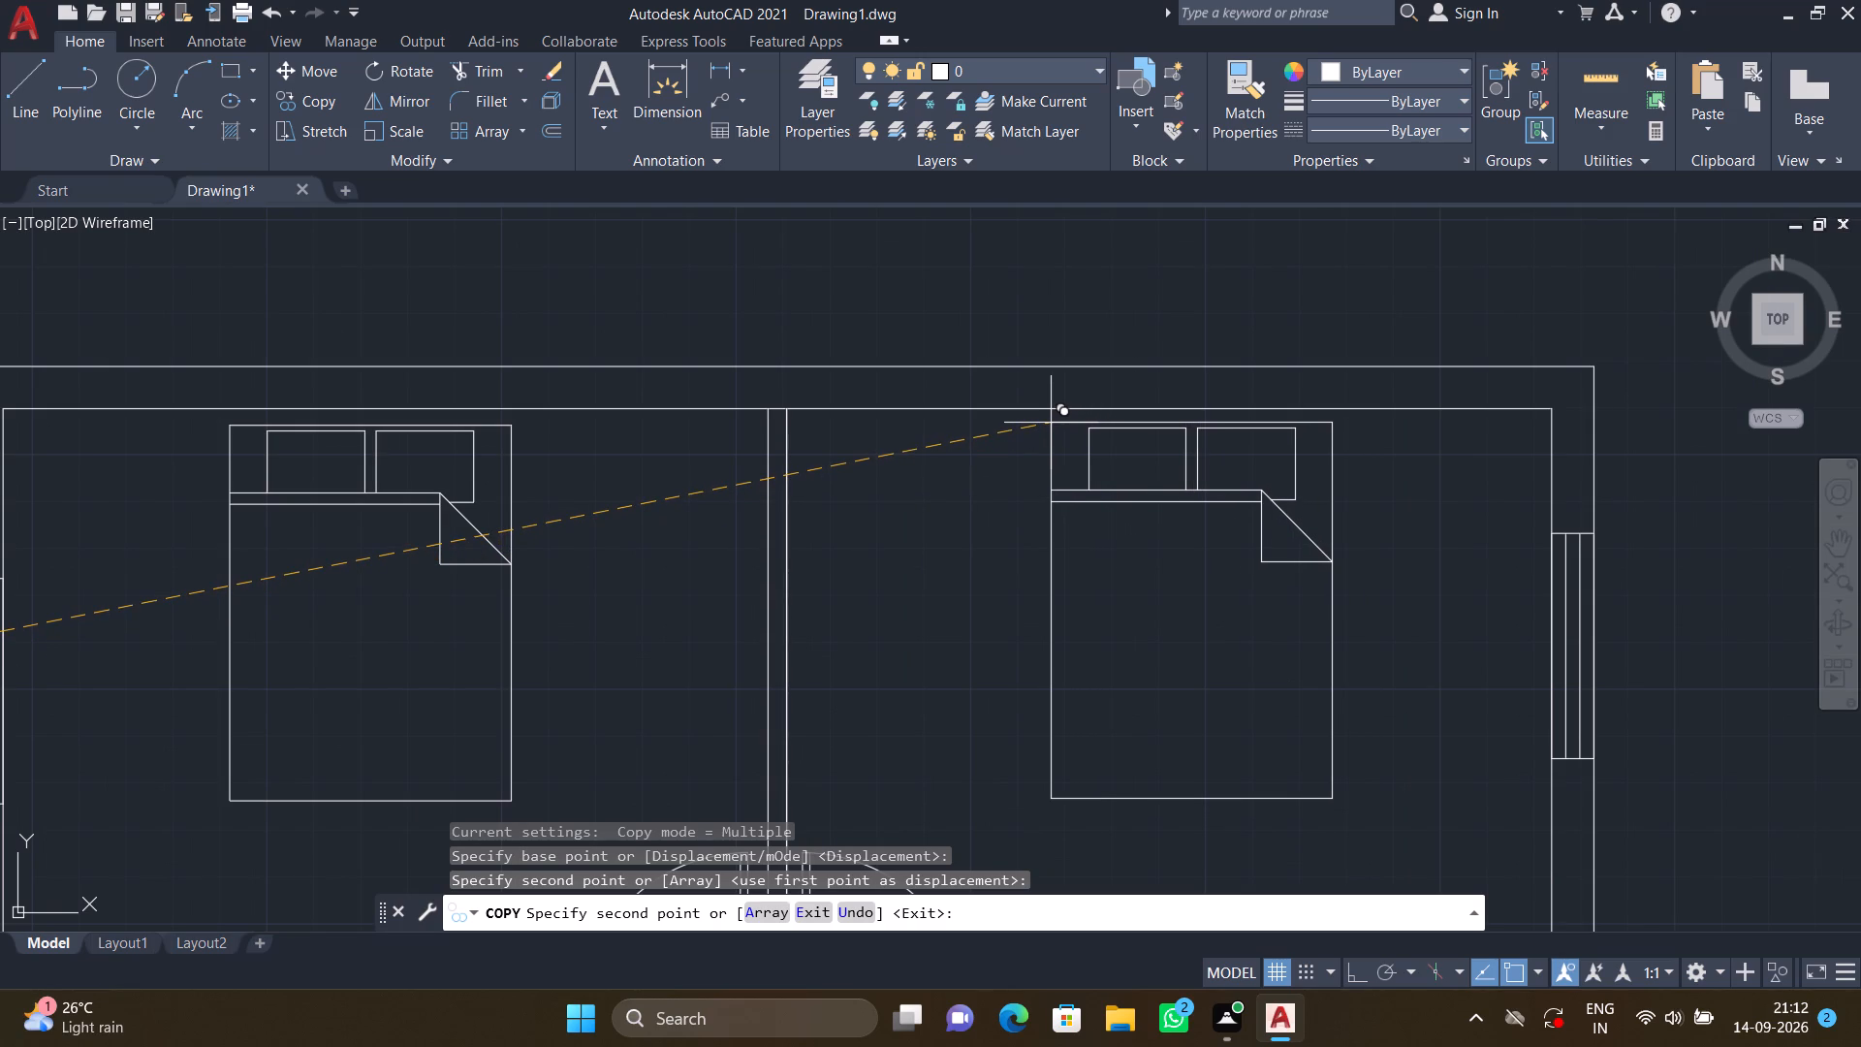
click(1051, 423)
scroll(1134, 465, down, 2)
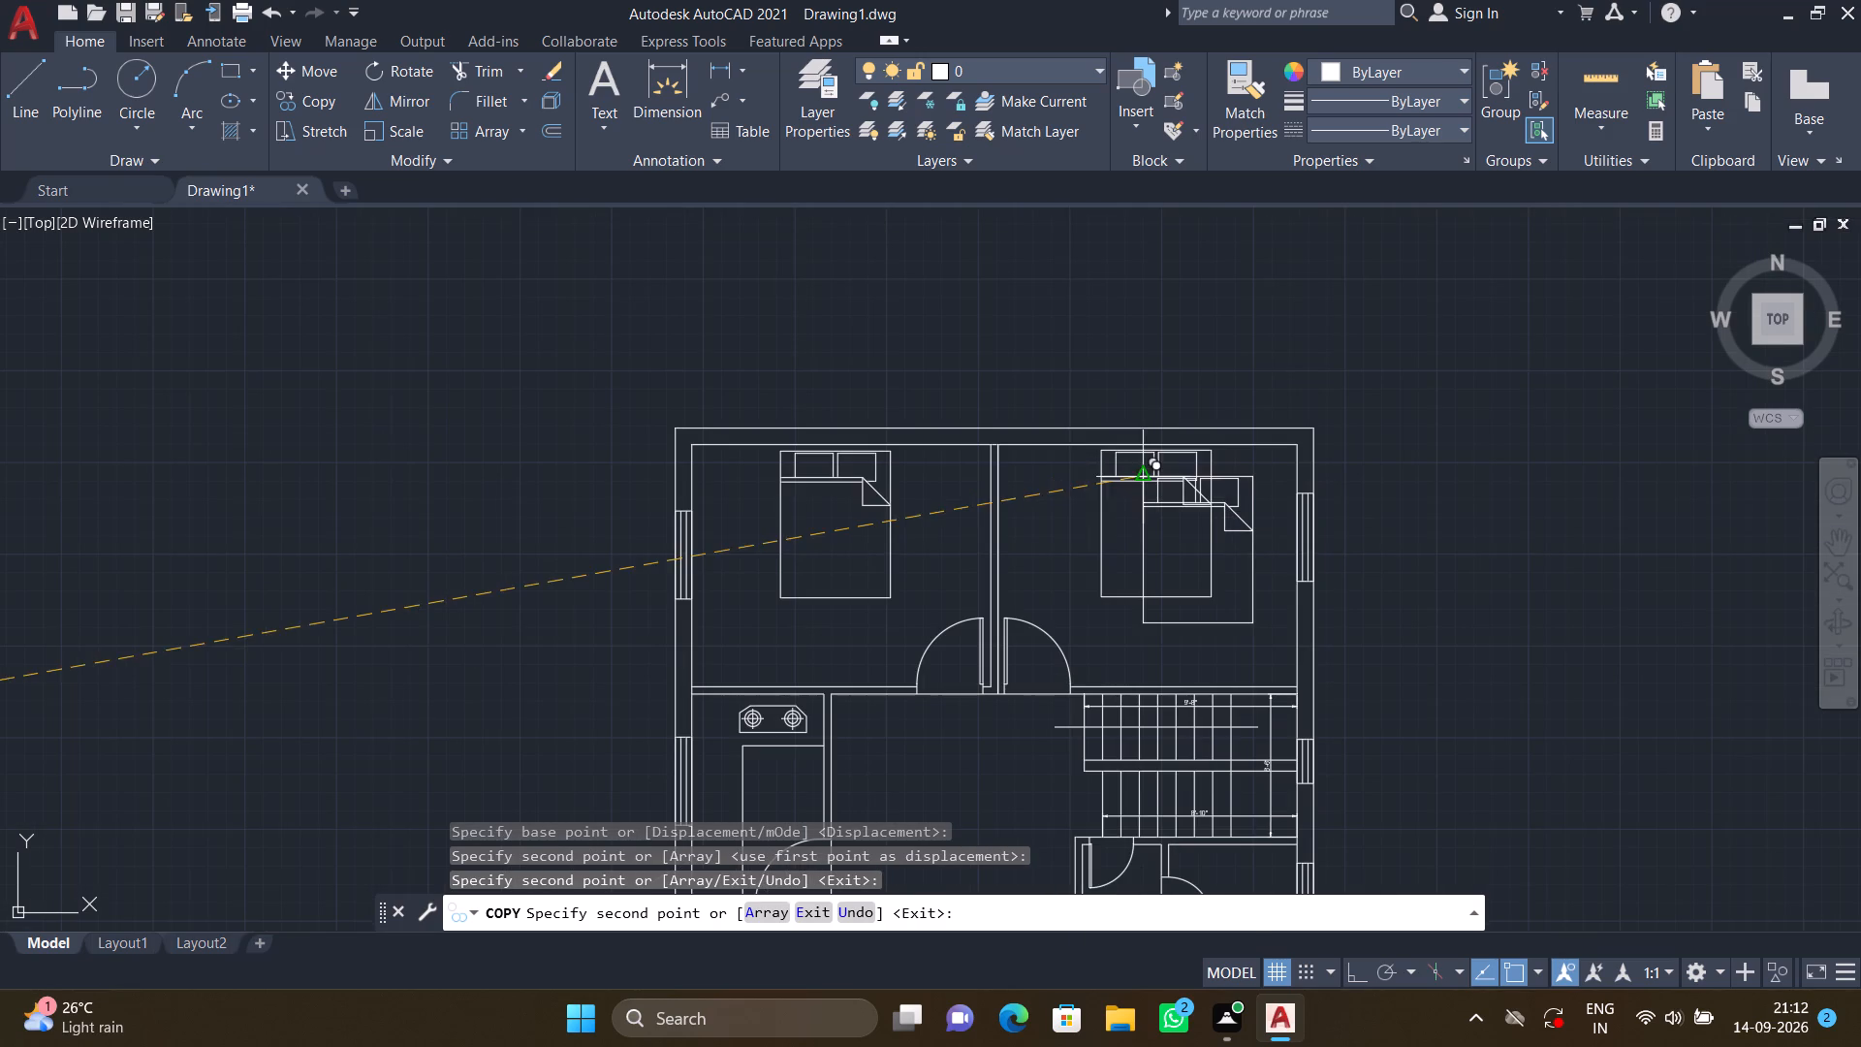
Rotate the original queen bed outside the plan 270° about its upper-right corner, using Ortho, so its head faces right.
key(Escape)
scroll(1009, 553, down, 3)
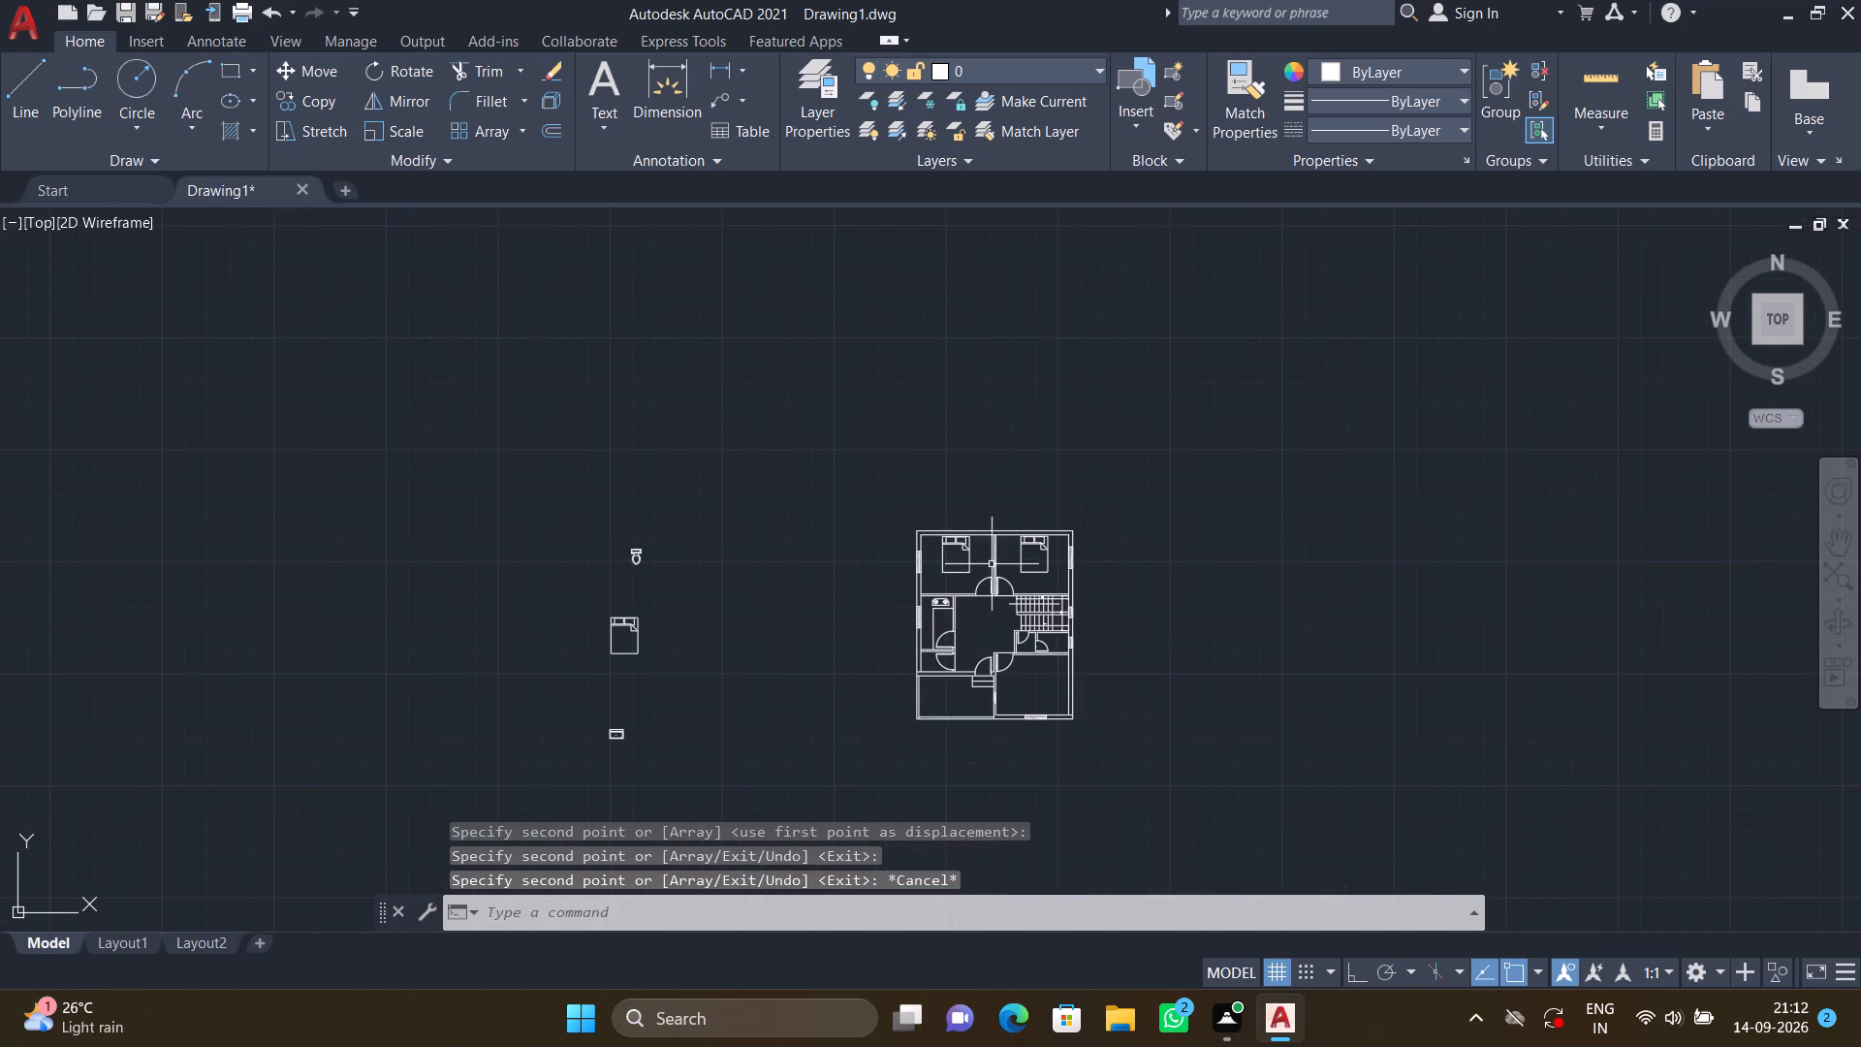
middle_drag(867, 665, 1001, 439)
scroll(759, 444, up, 2)
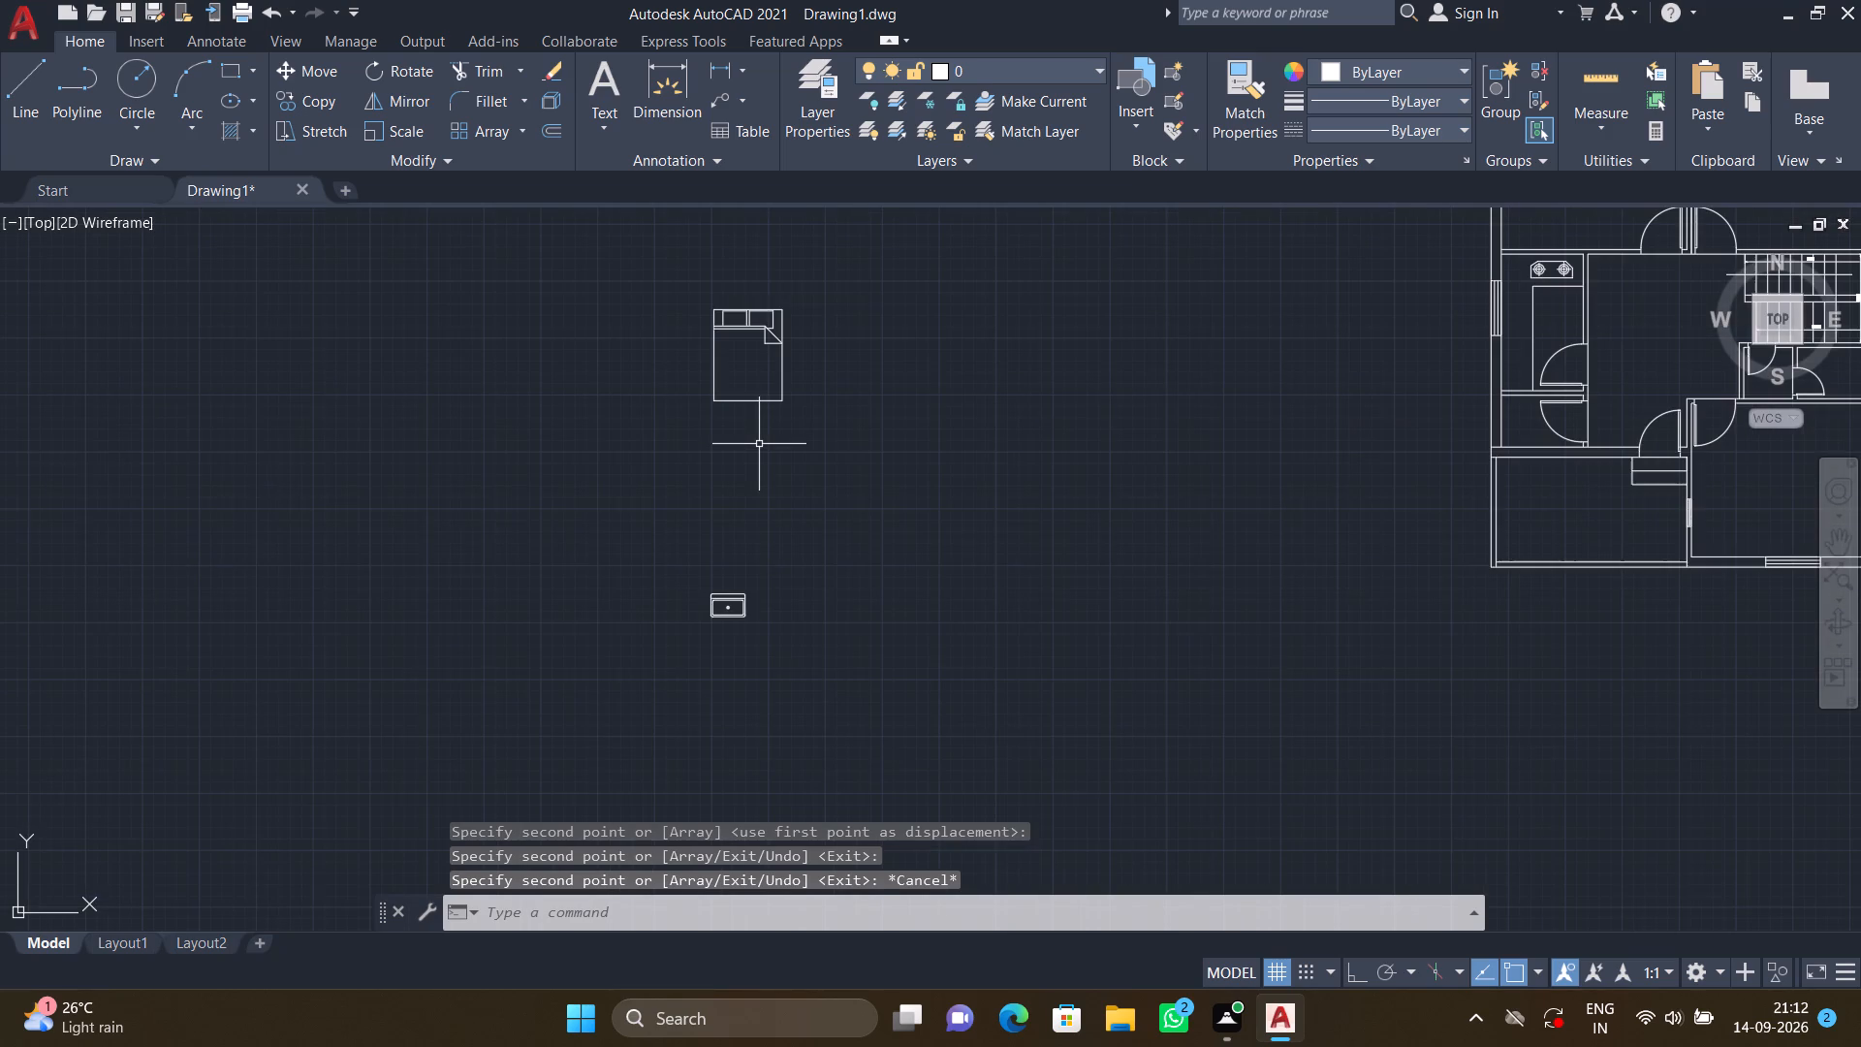
key(F8)
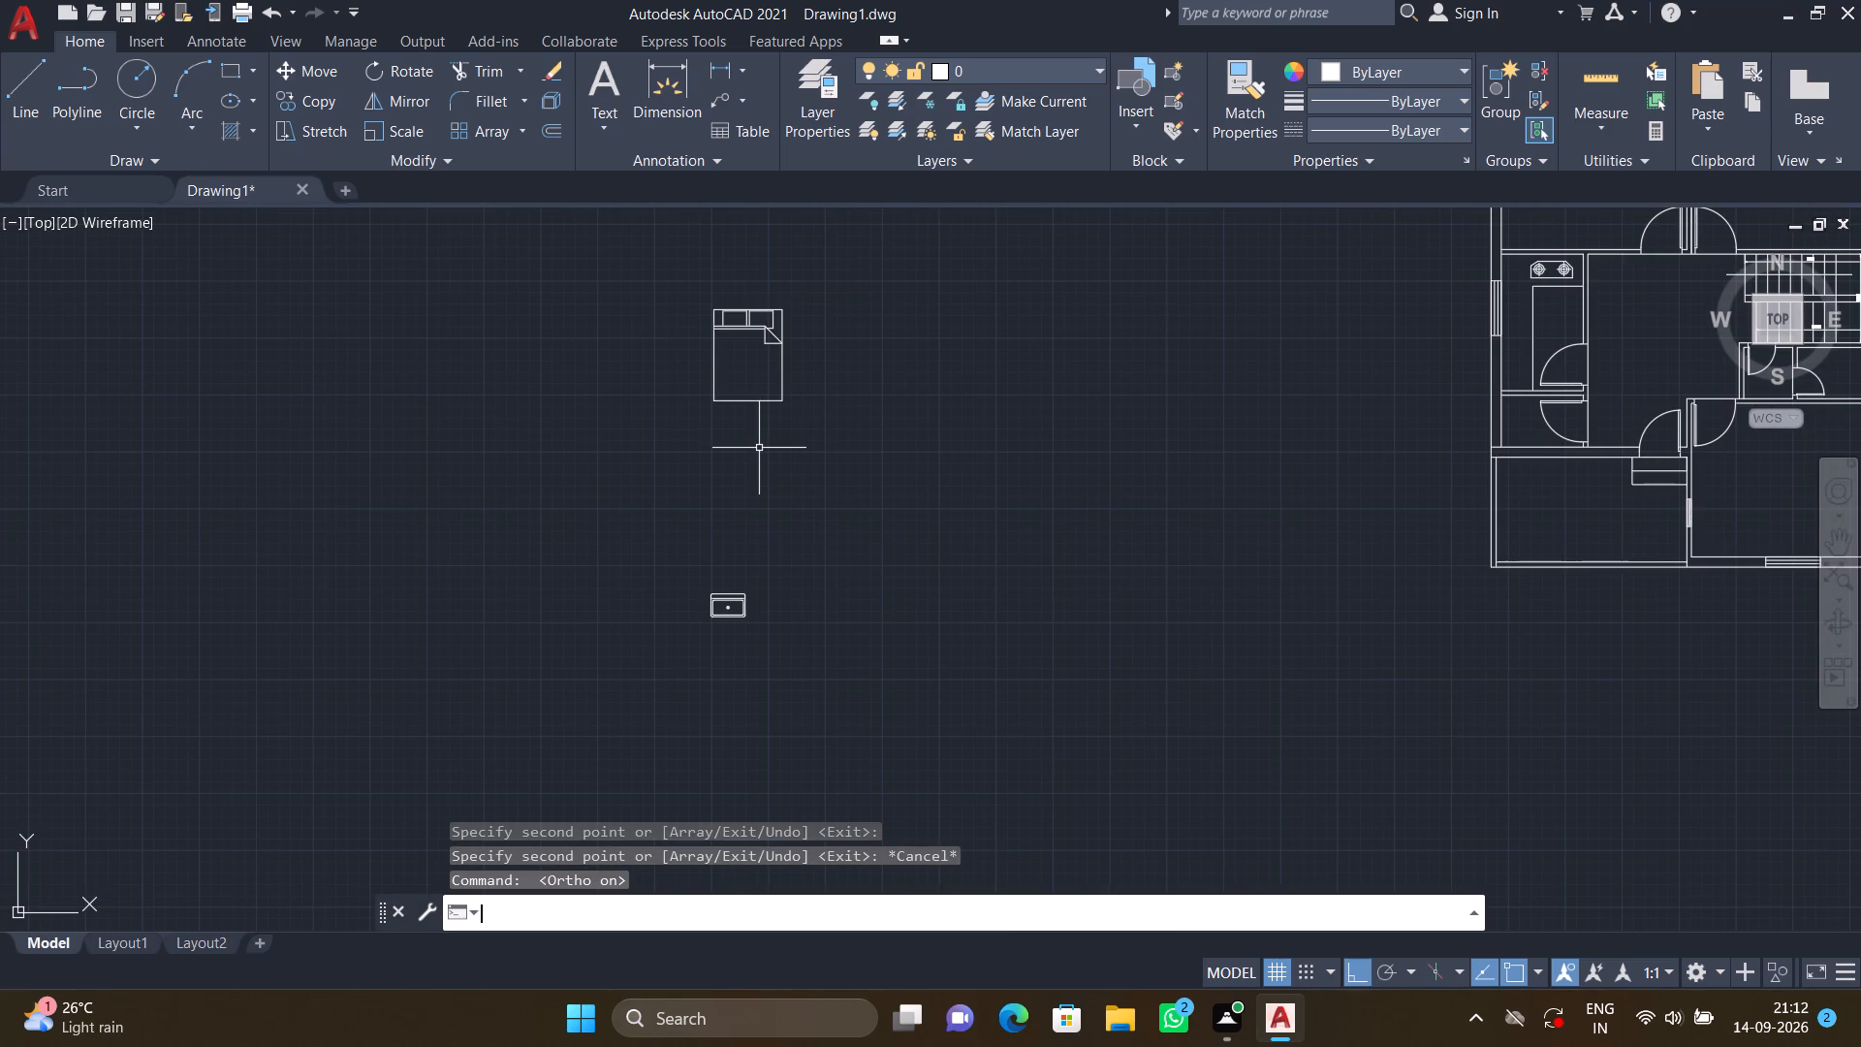
text(RO)
key(Return)
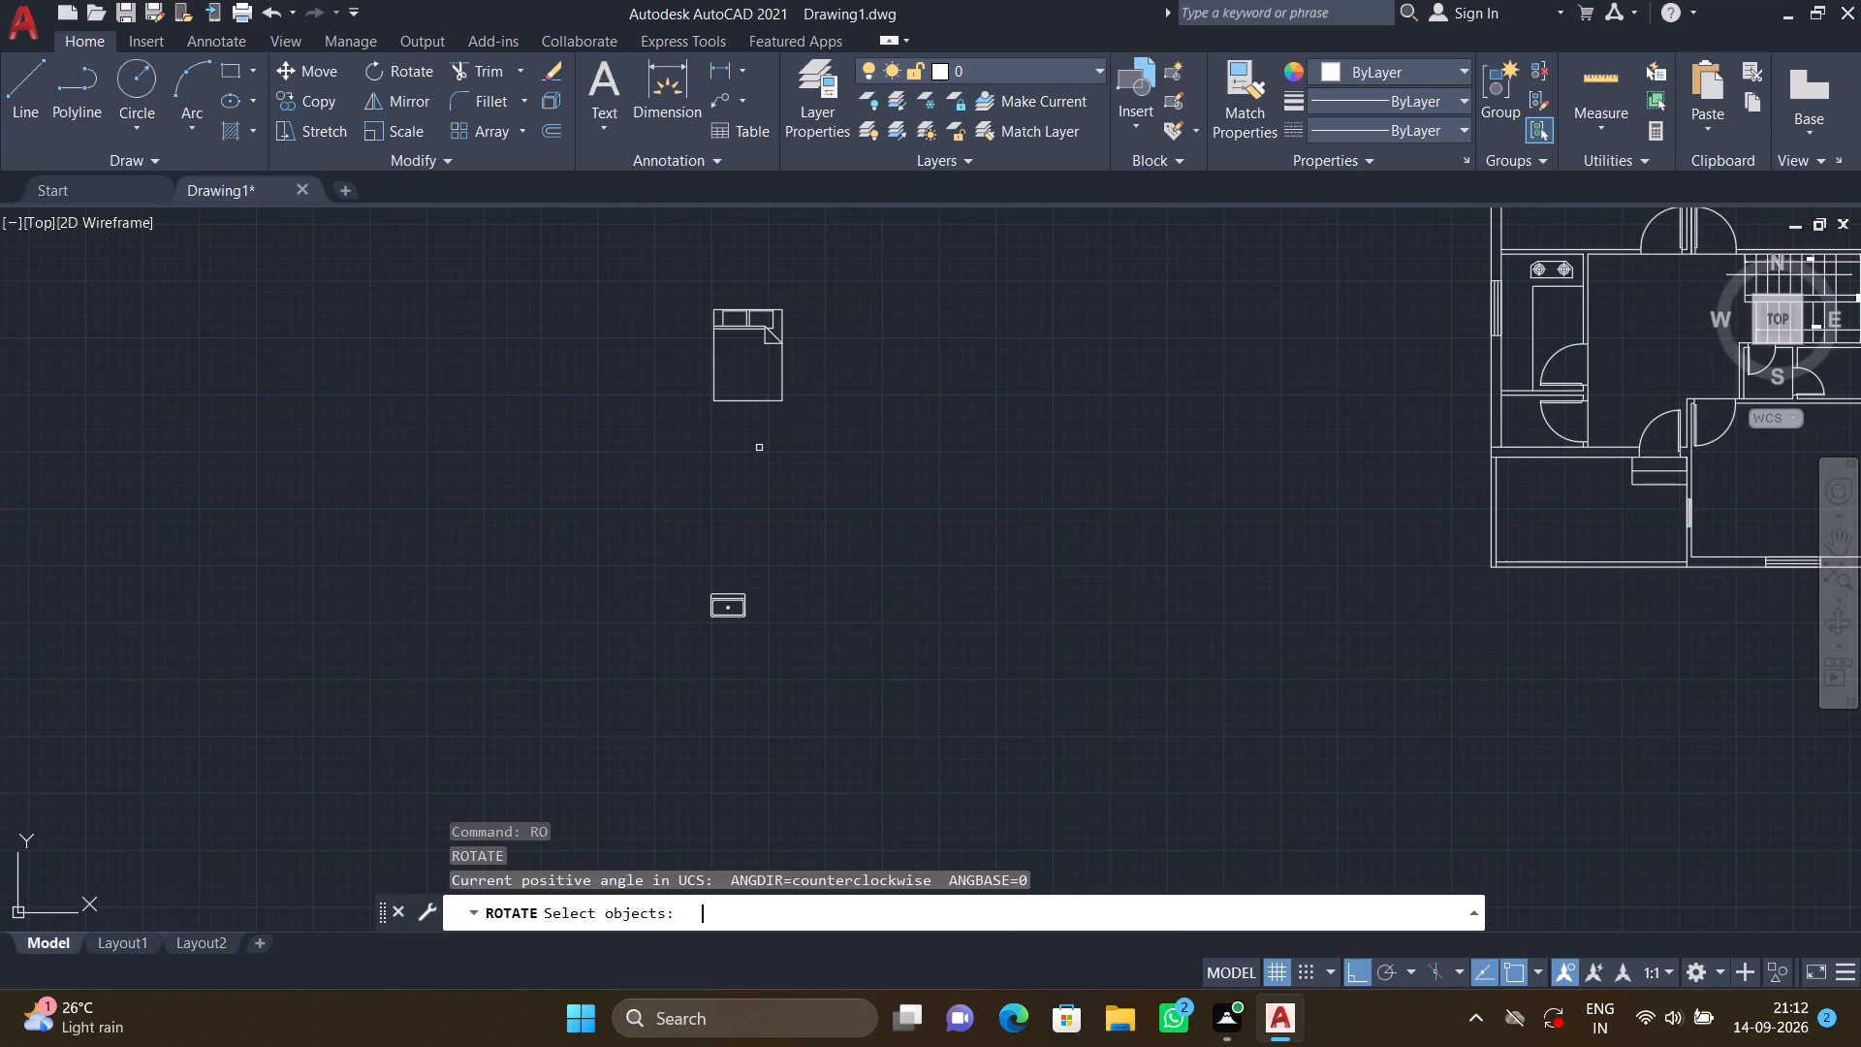
click(846, 448)
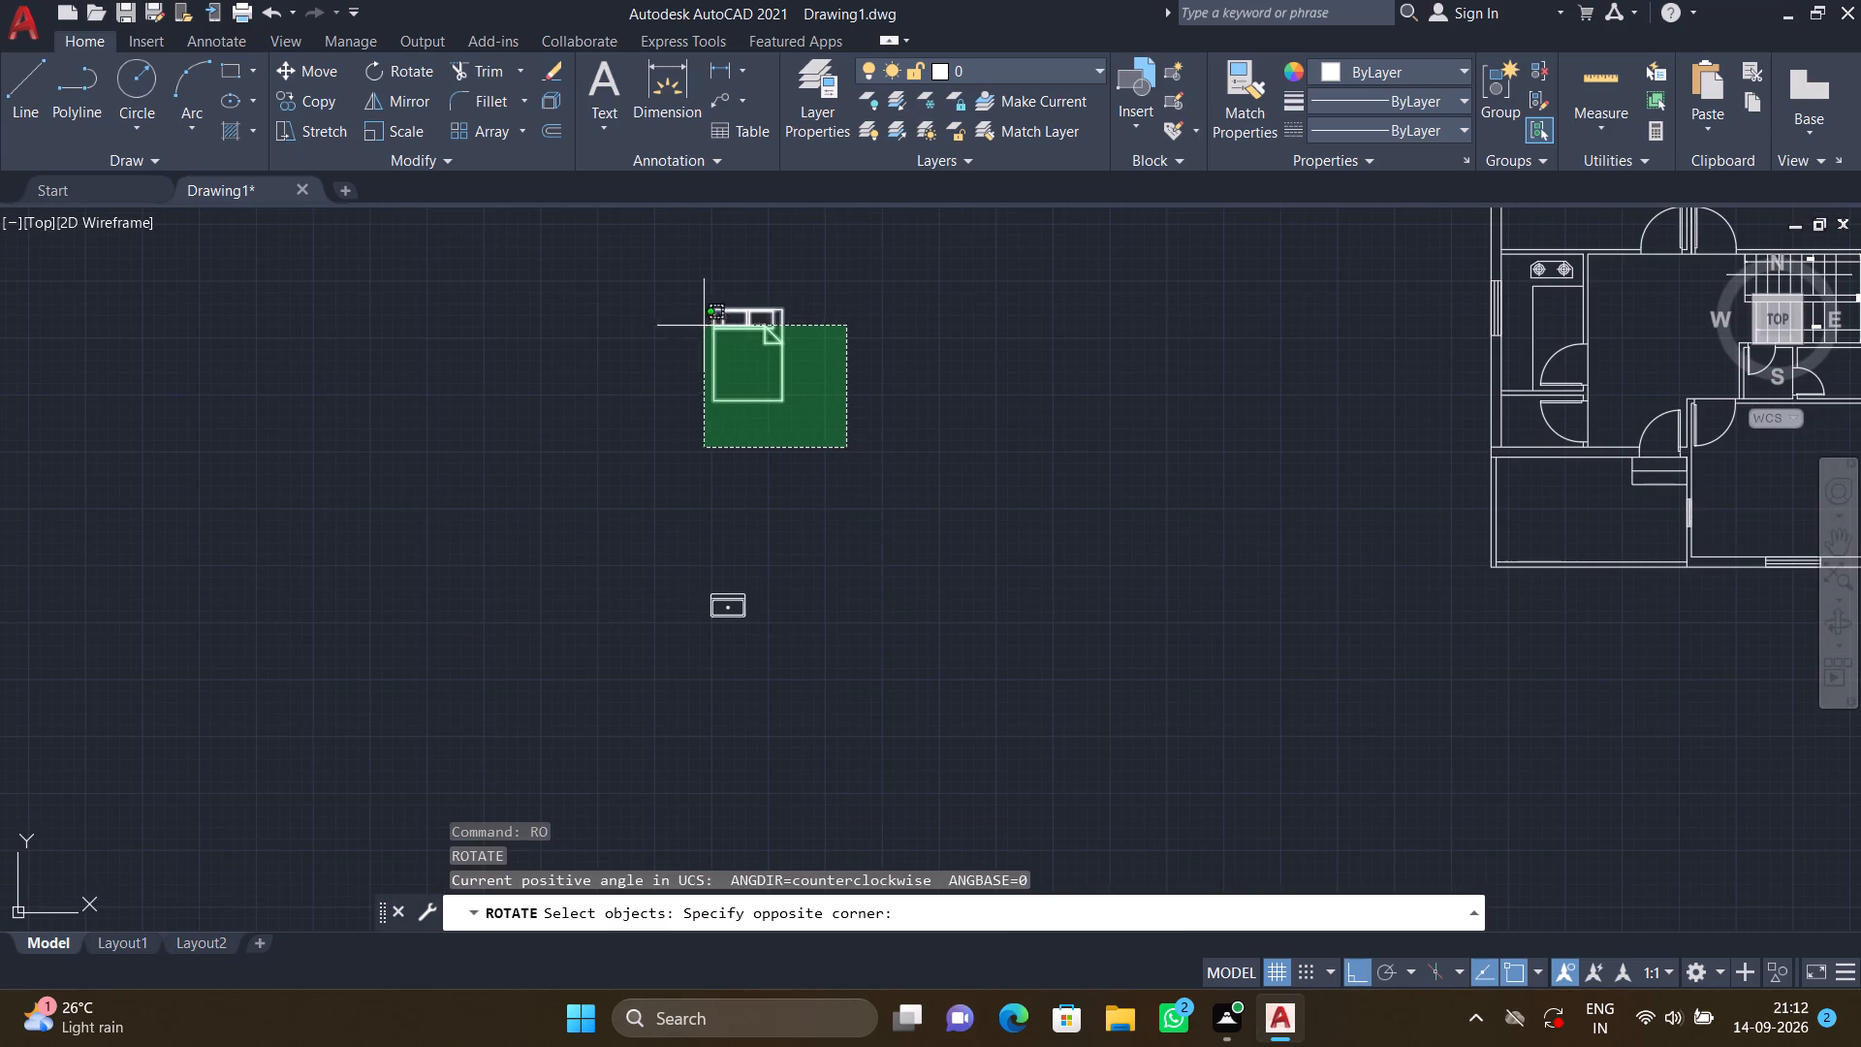
click(674, 291)
key(Return)
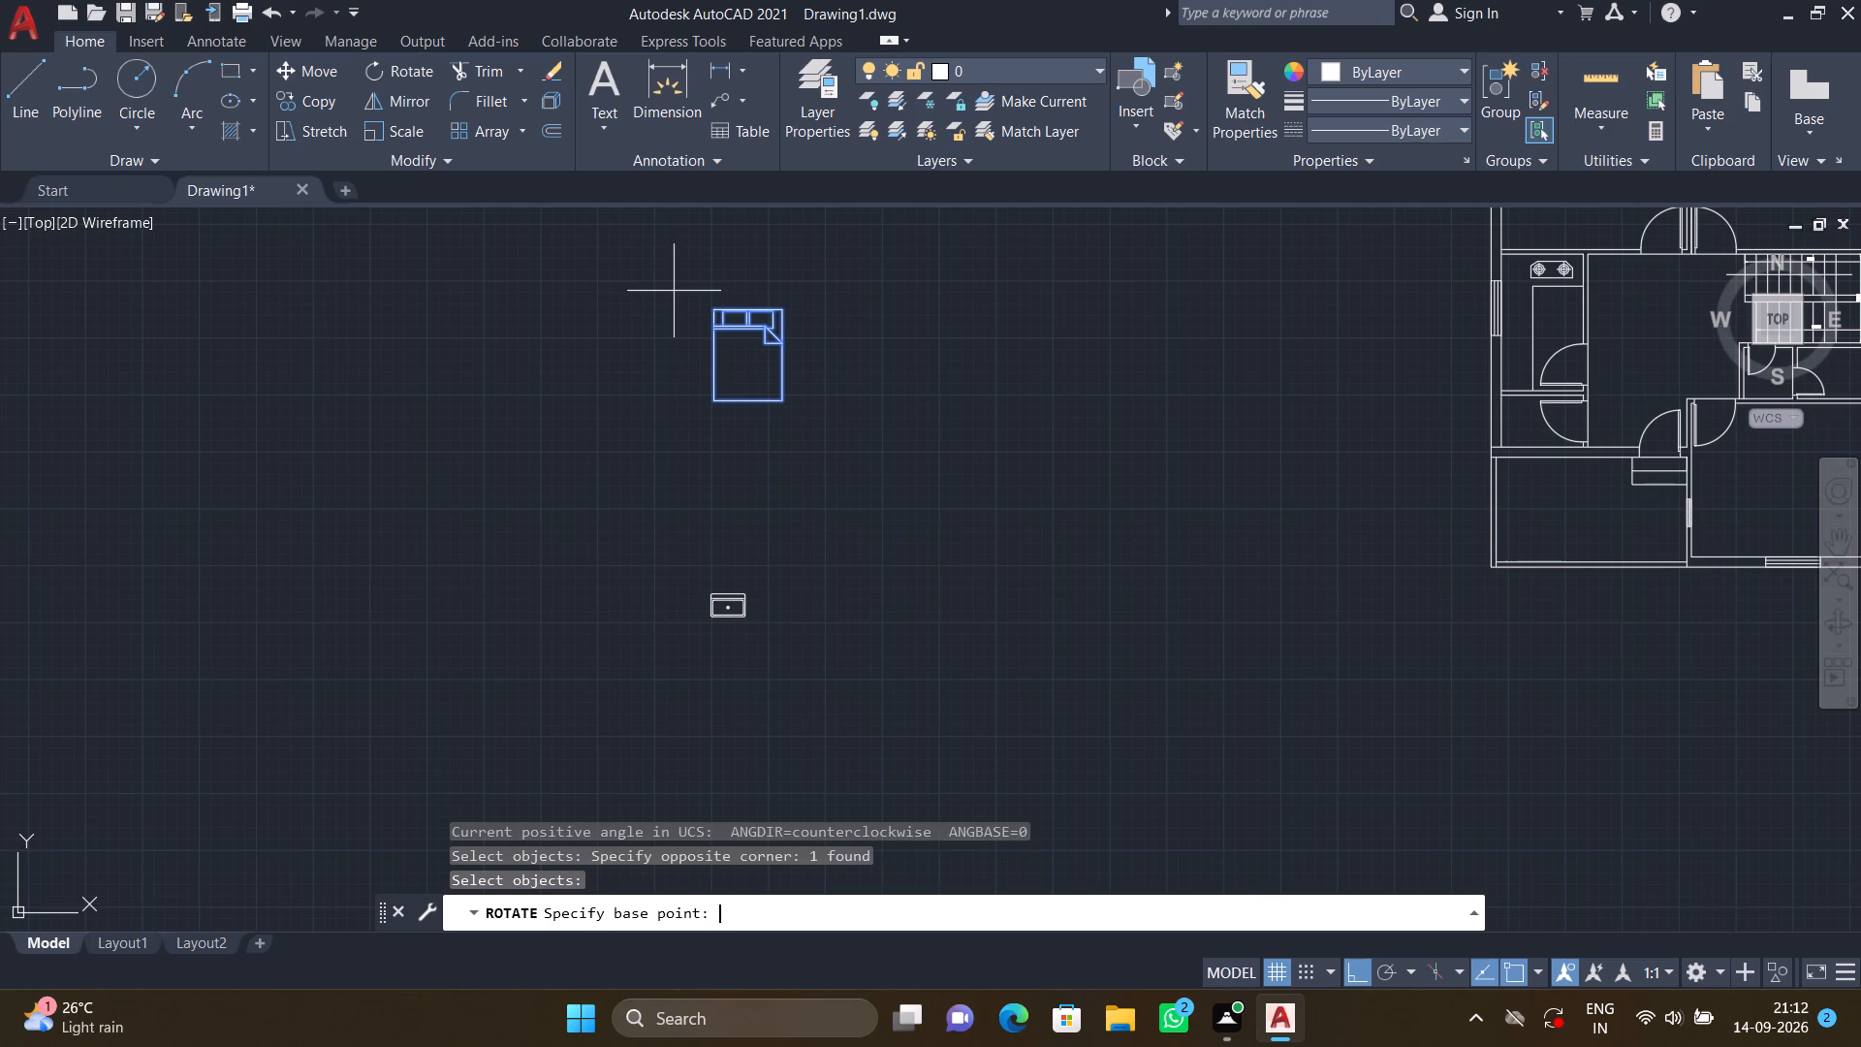
click(784, 309)
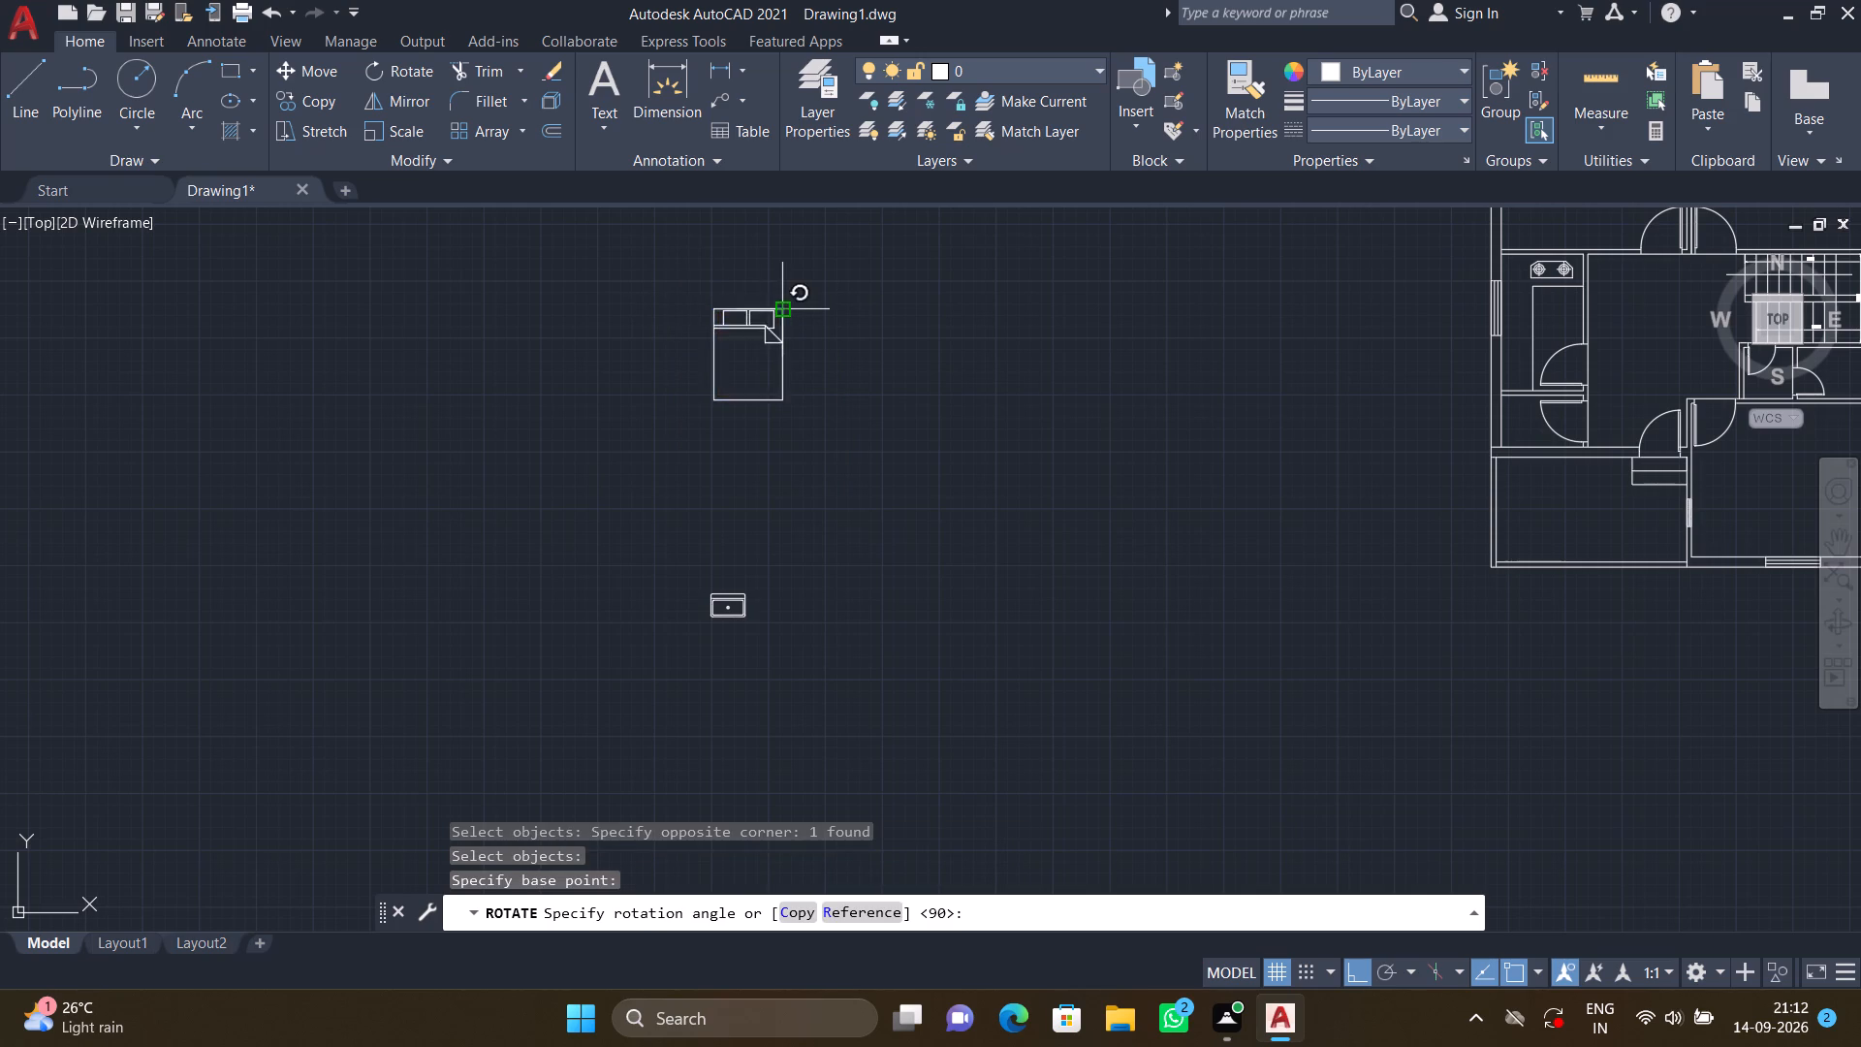
click(730, 371)
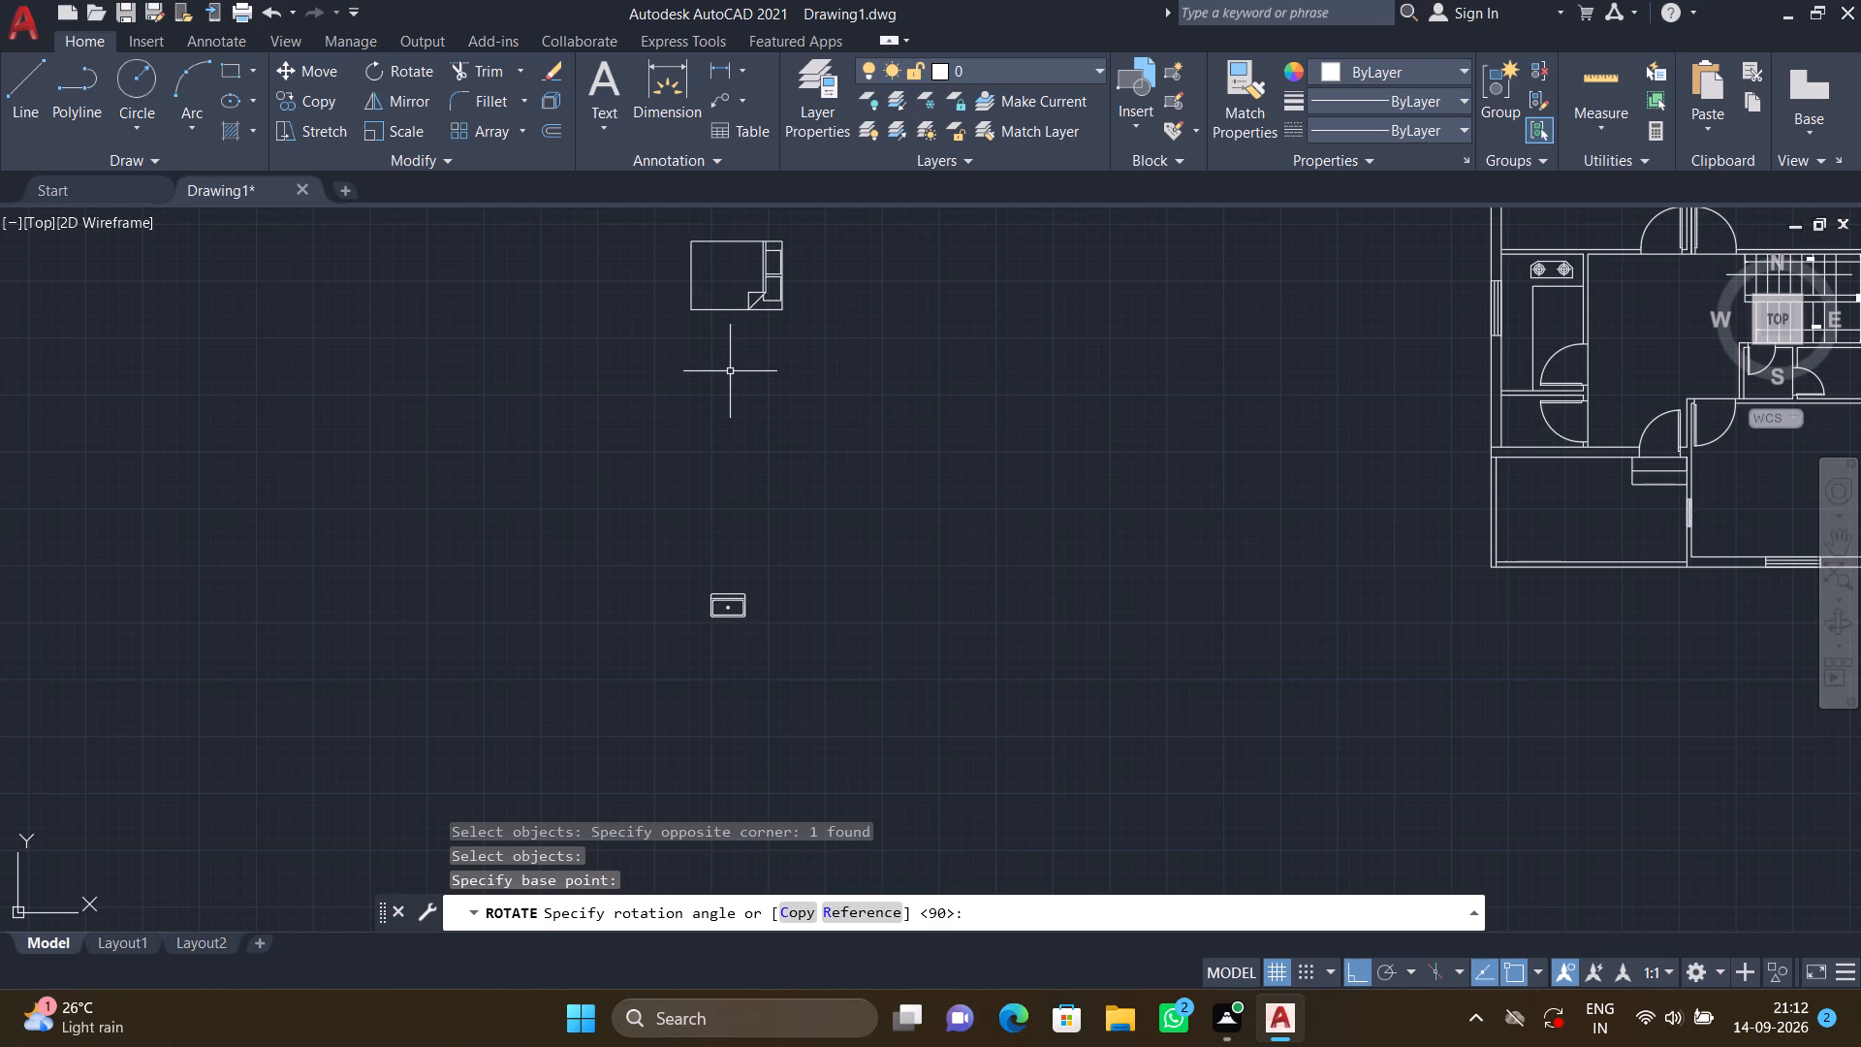
Copy the rotated queen bed by its upper-right corner into the plan's lower-right room, with its head just beside the right wall.
text(CO)
key(Return)
middle_drag(778, 357, 778, 387)
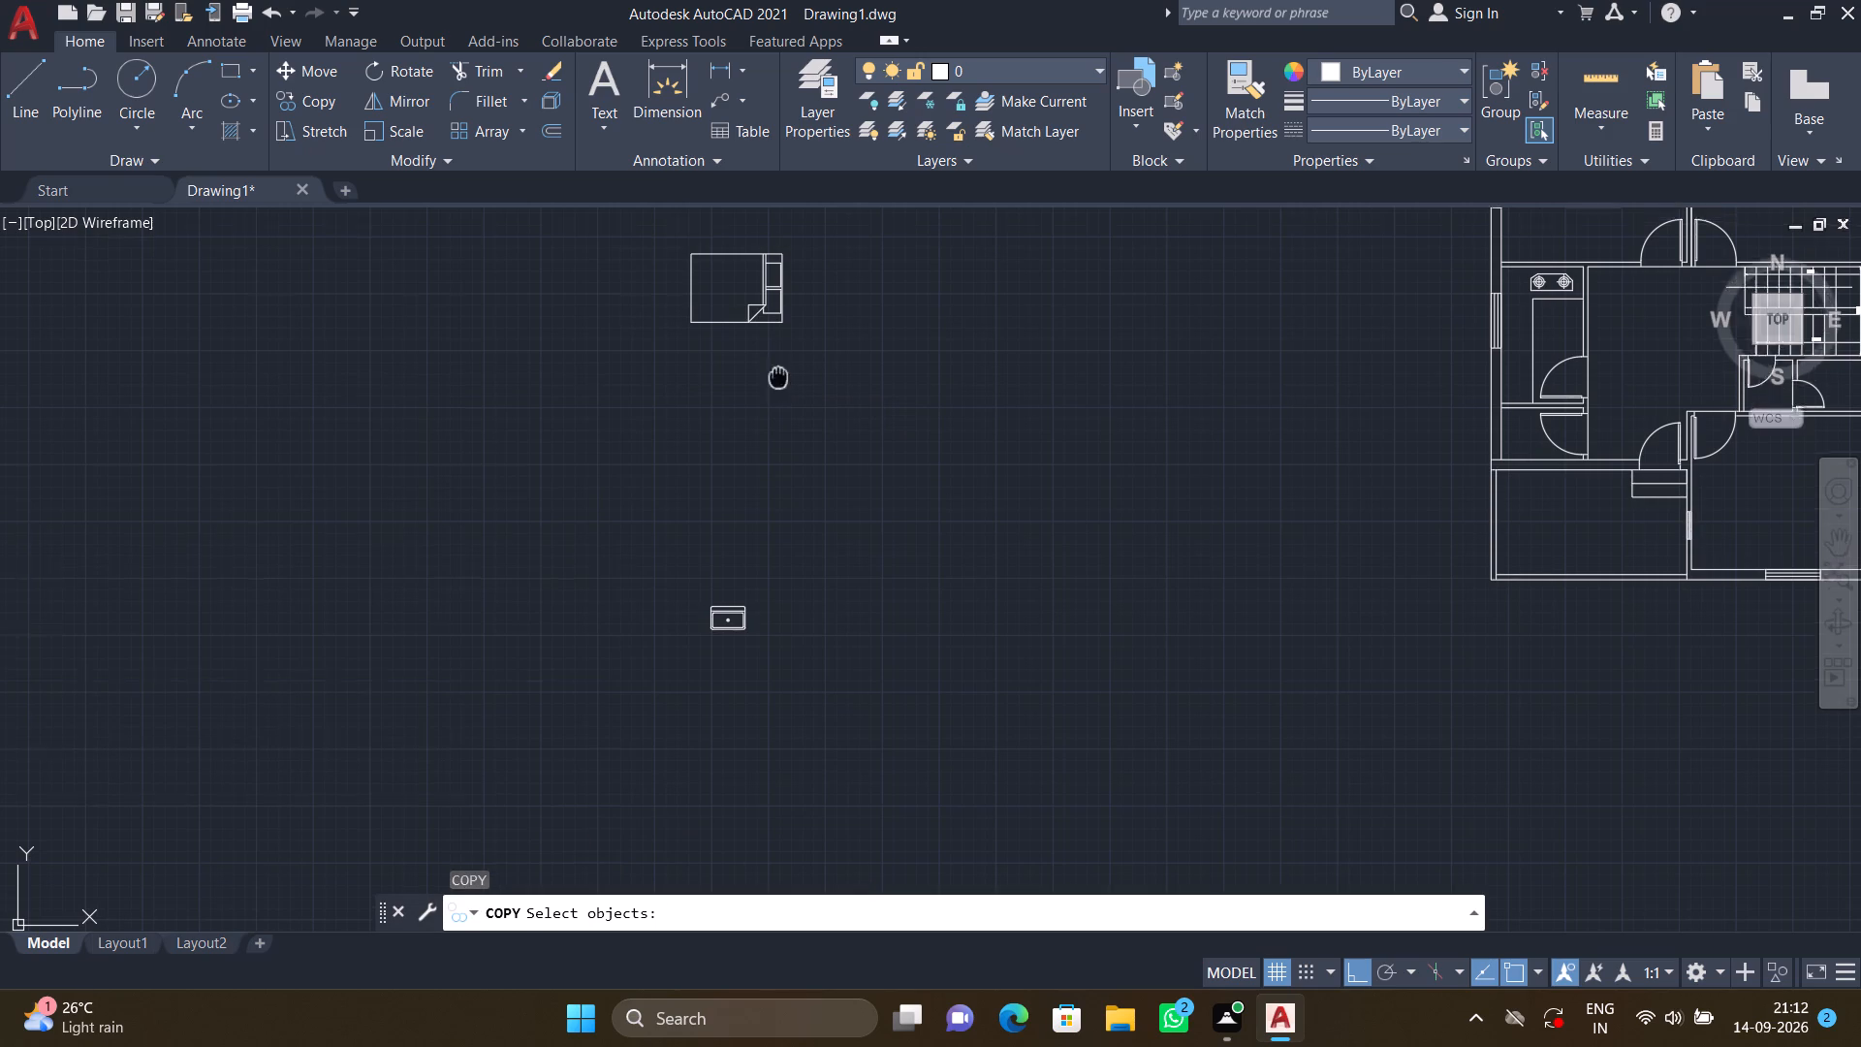
middle_drag(778, 387, 788, 485)
drag(810, 457, 802, 443)
click(657, 349)
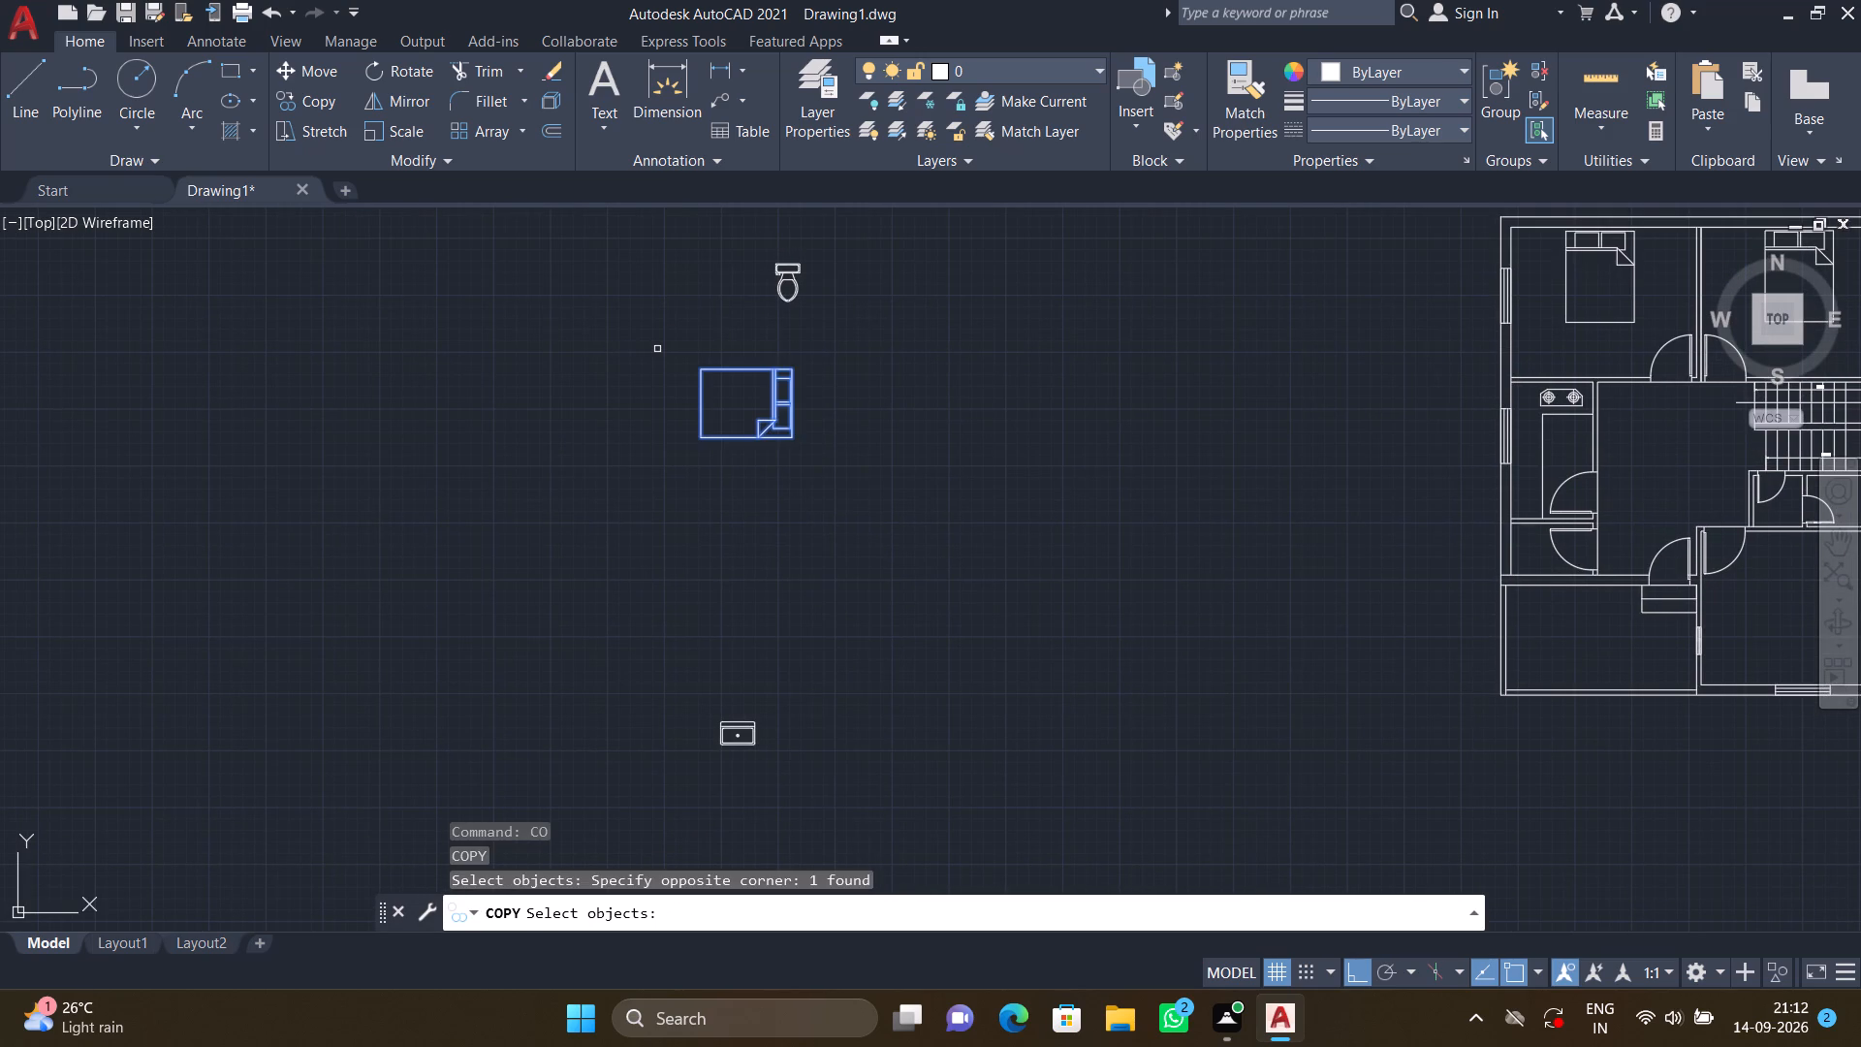
key(Return)
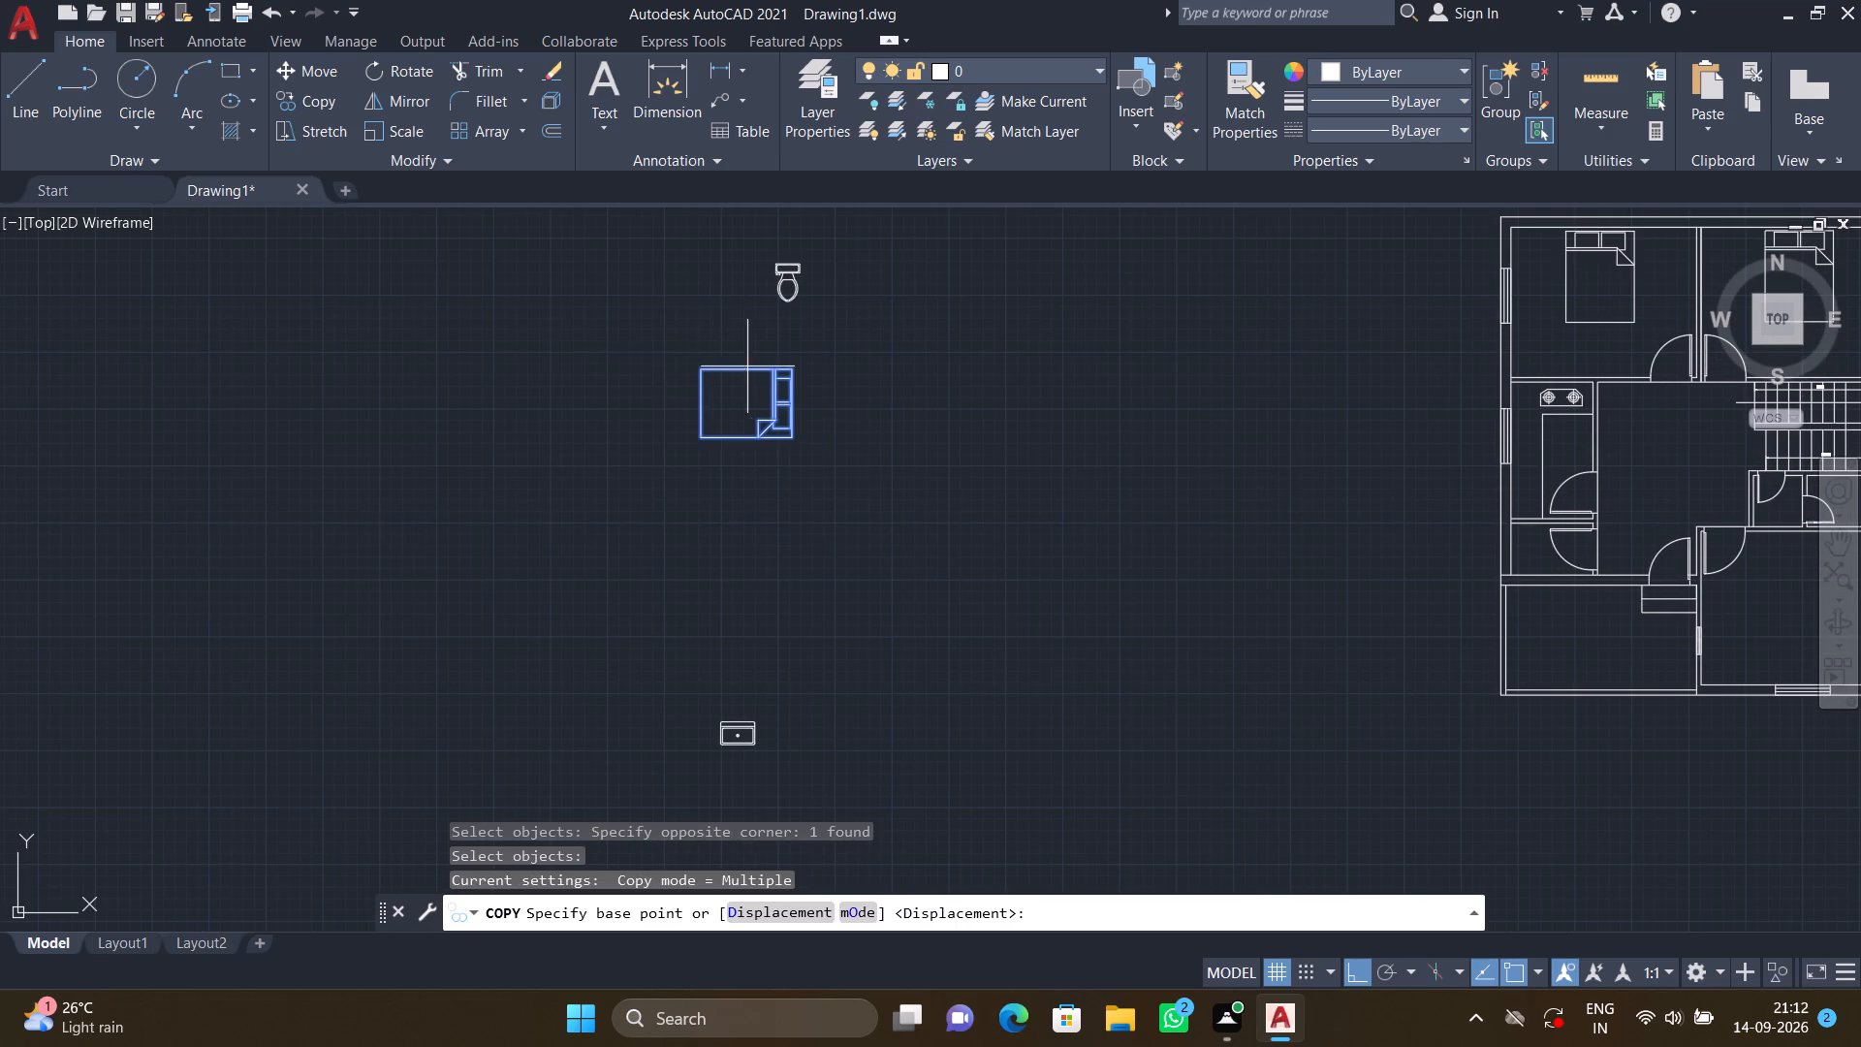
scroll(779, 375, up, 2)
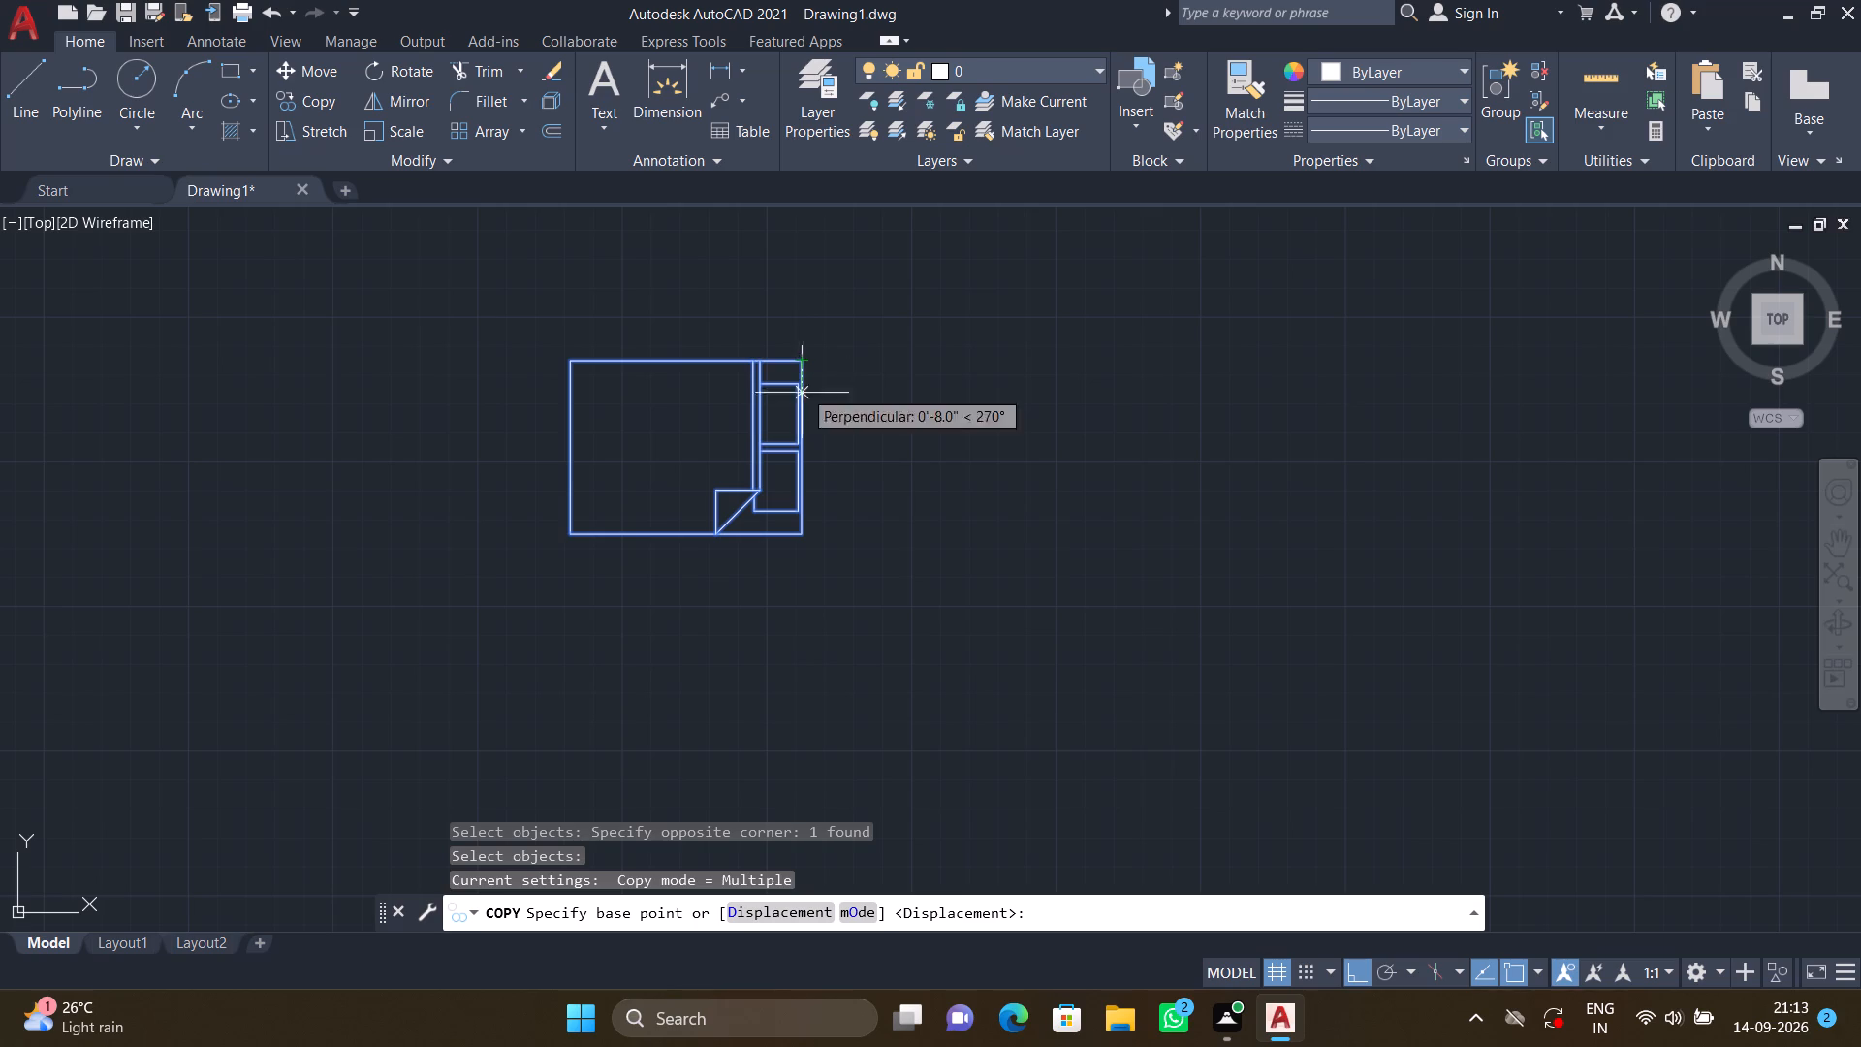
click(798, 360)
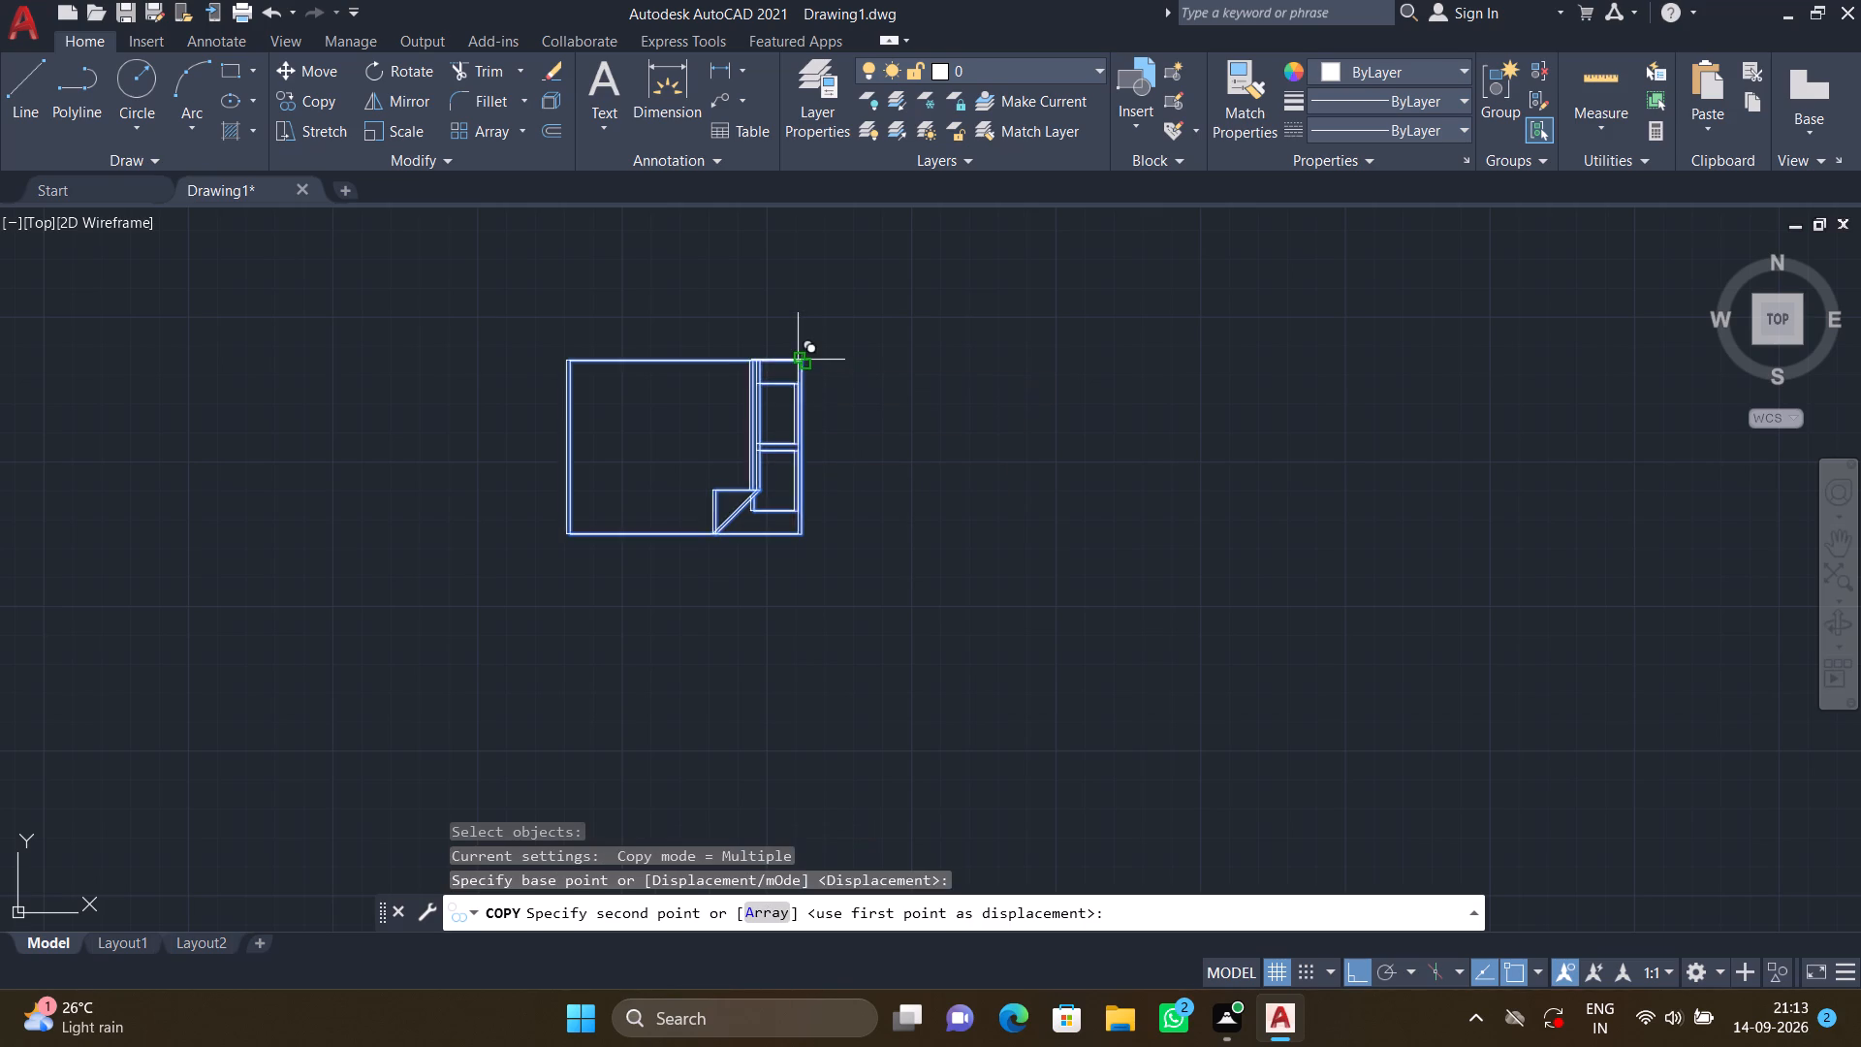
scroll(1108, 499, down, 1)
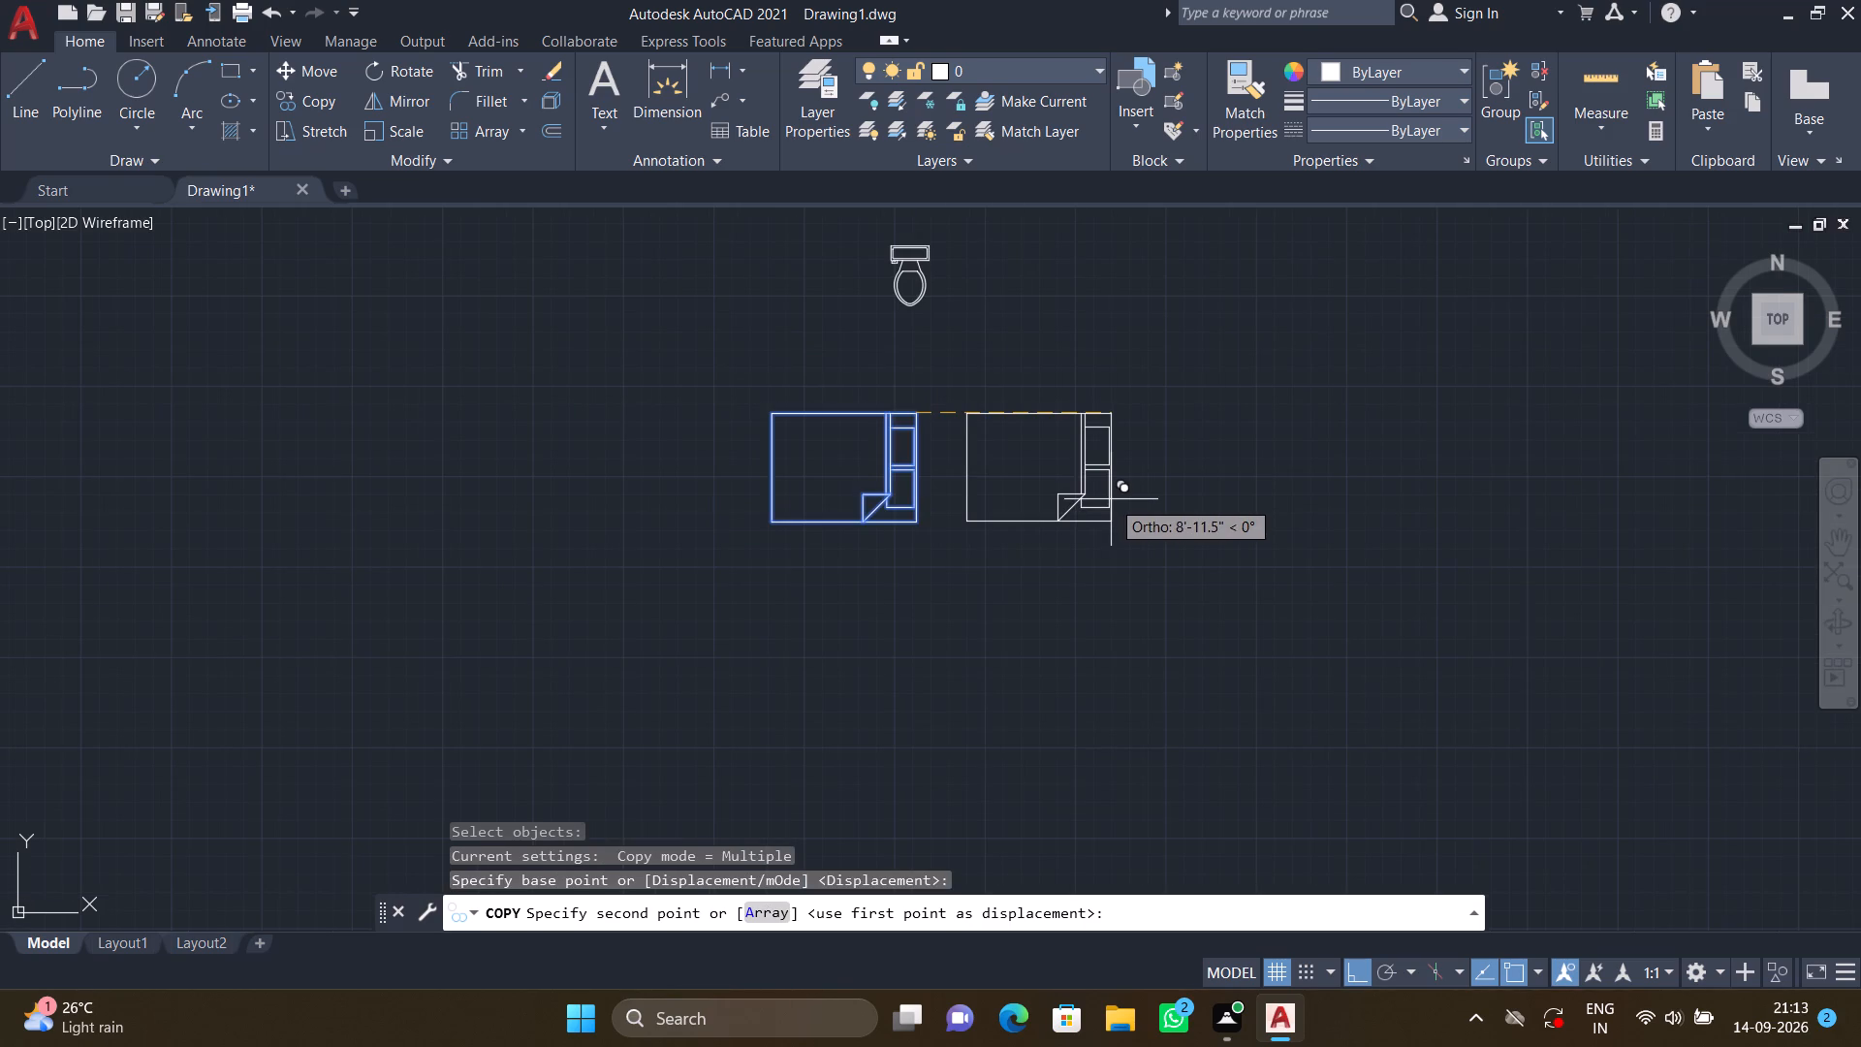
key(F8)
scroll(1120, 512, down, 2)
middle_drag(1162, 543, 791, 526)
middle_drag(1327, 599, 1243, 536)
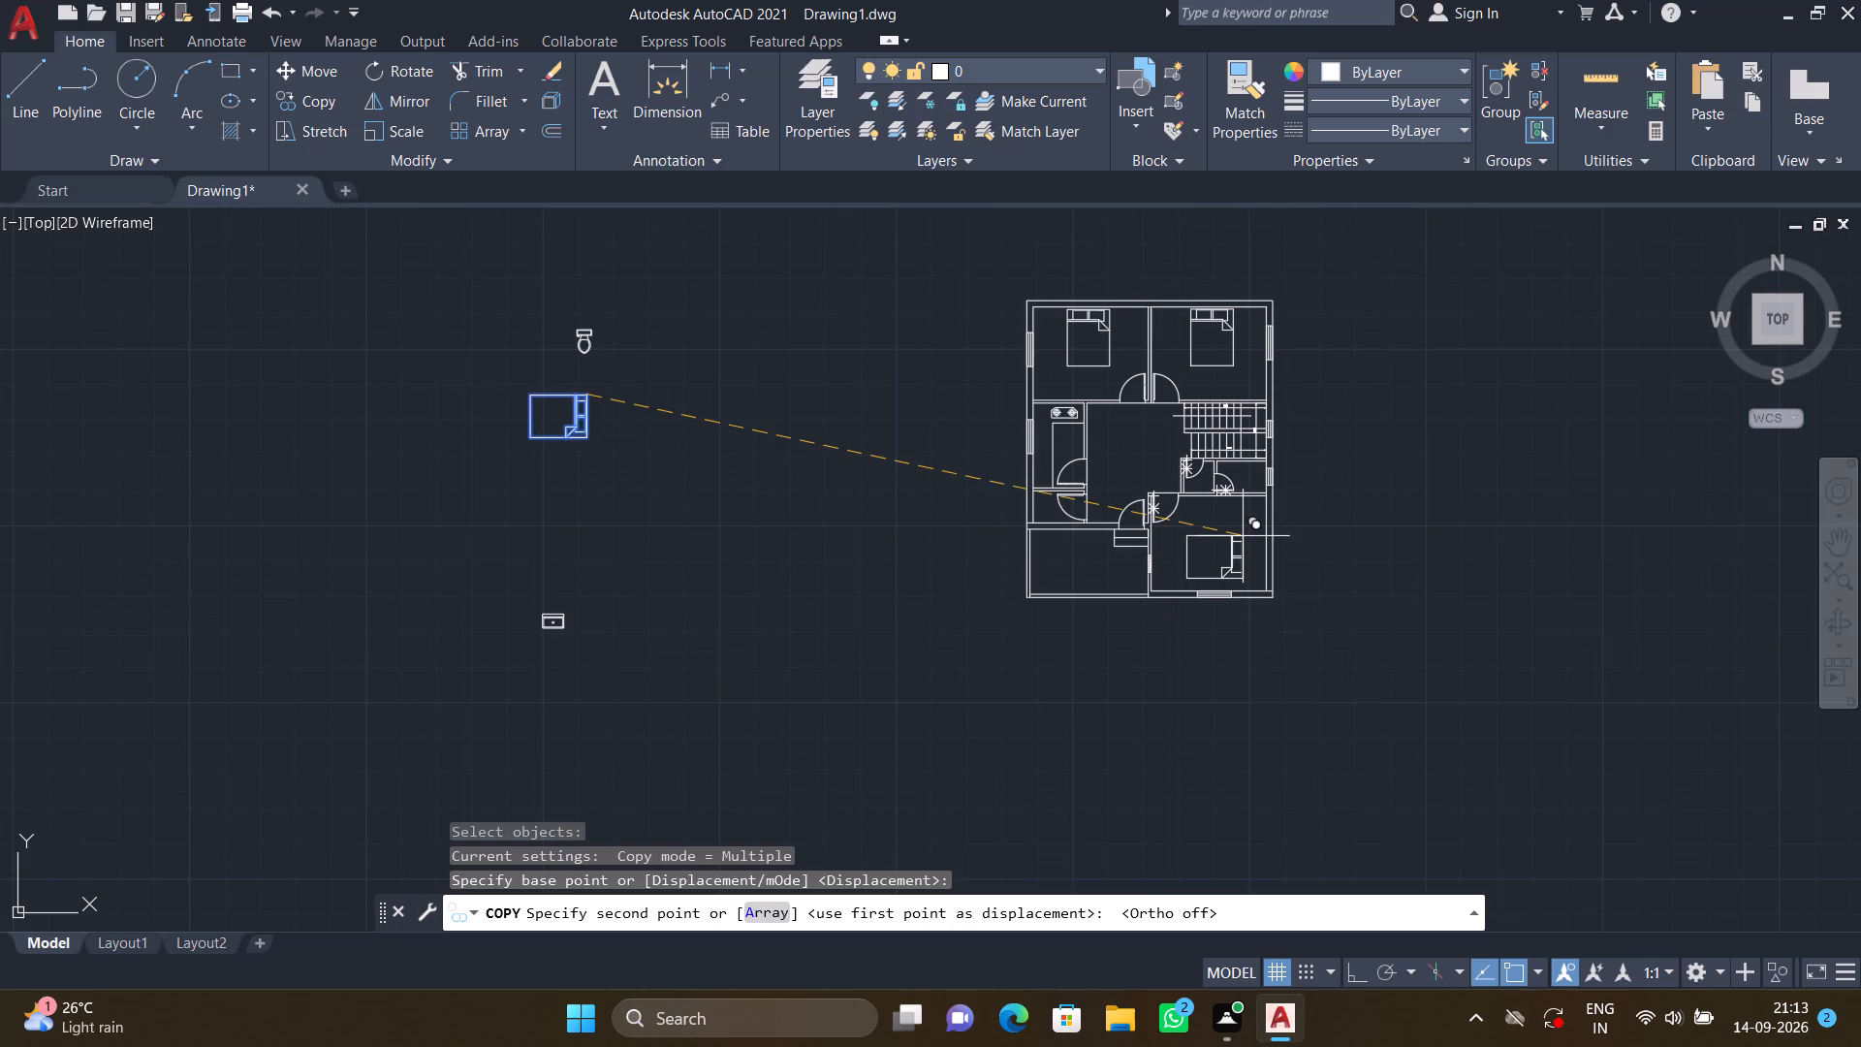
scroll(1250, 526, up, 4)
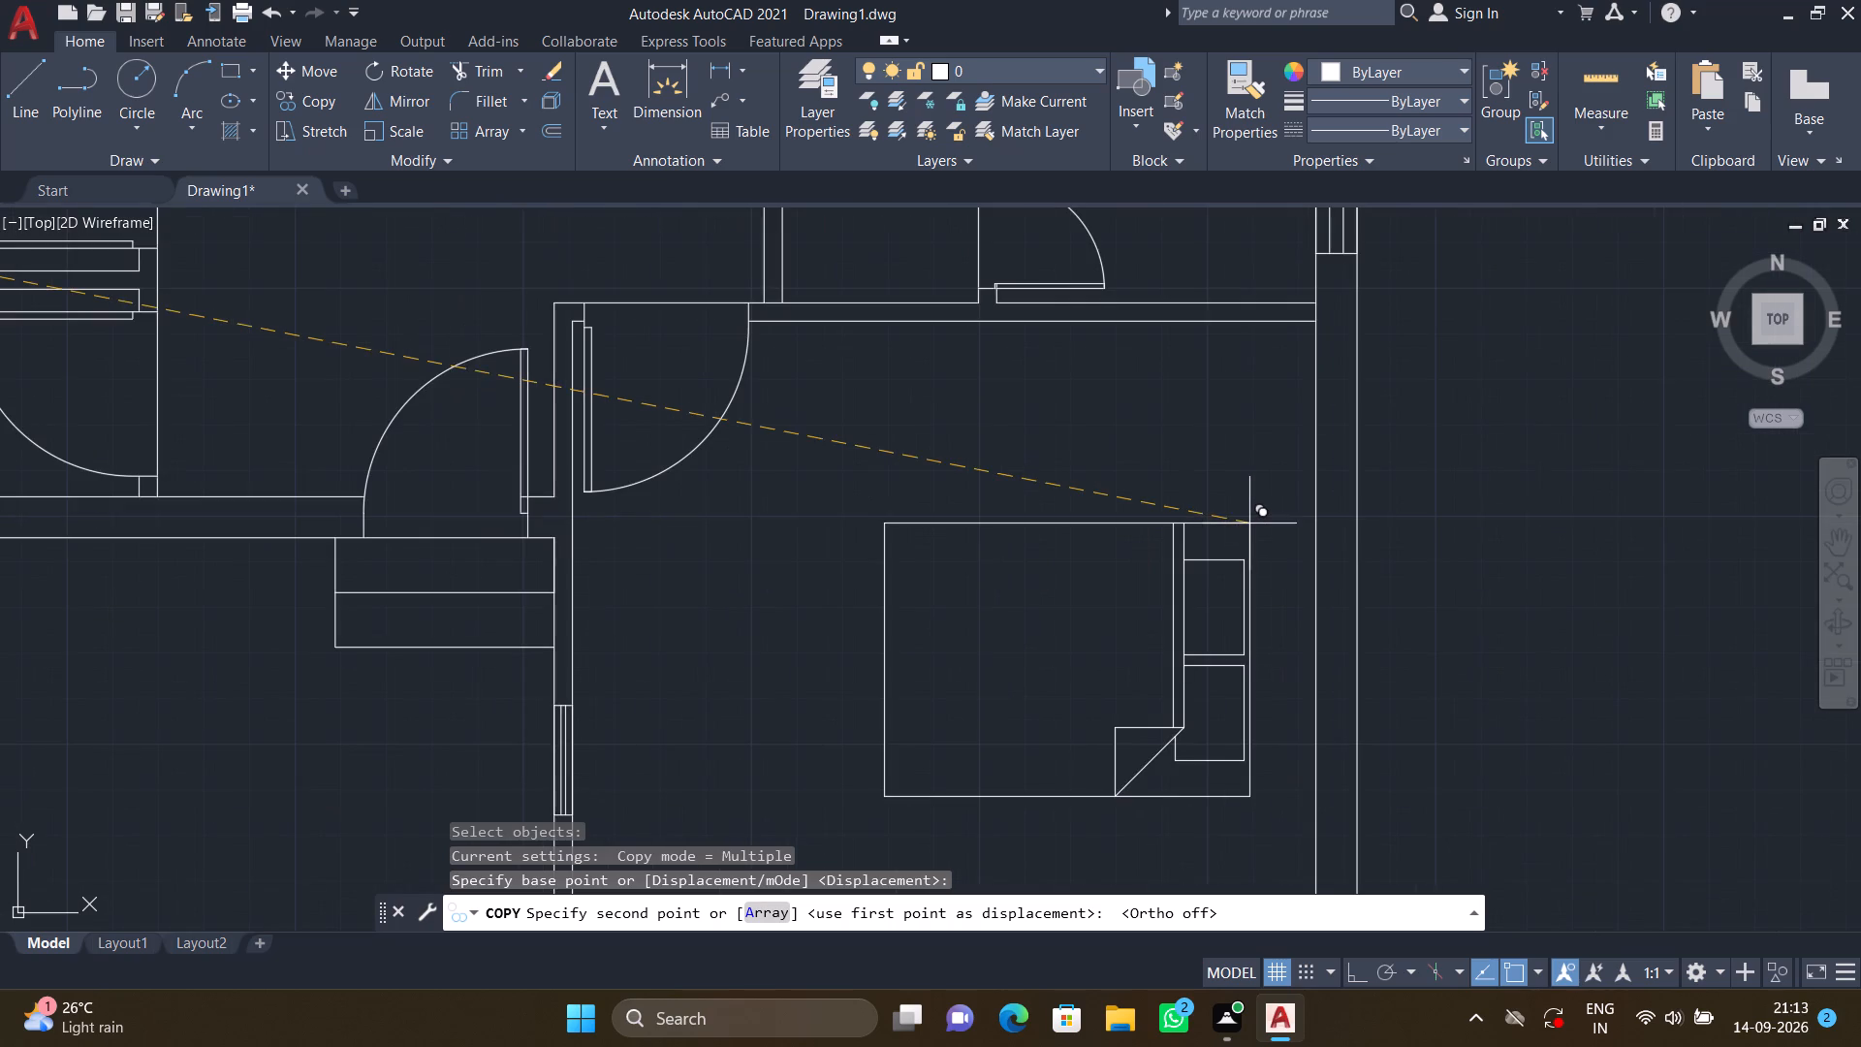
scroll(1256, 514, down, 2)
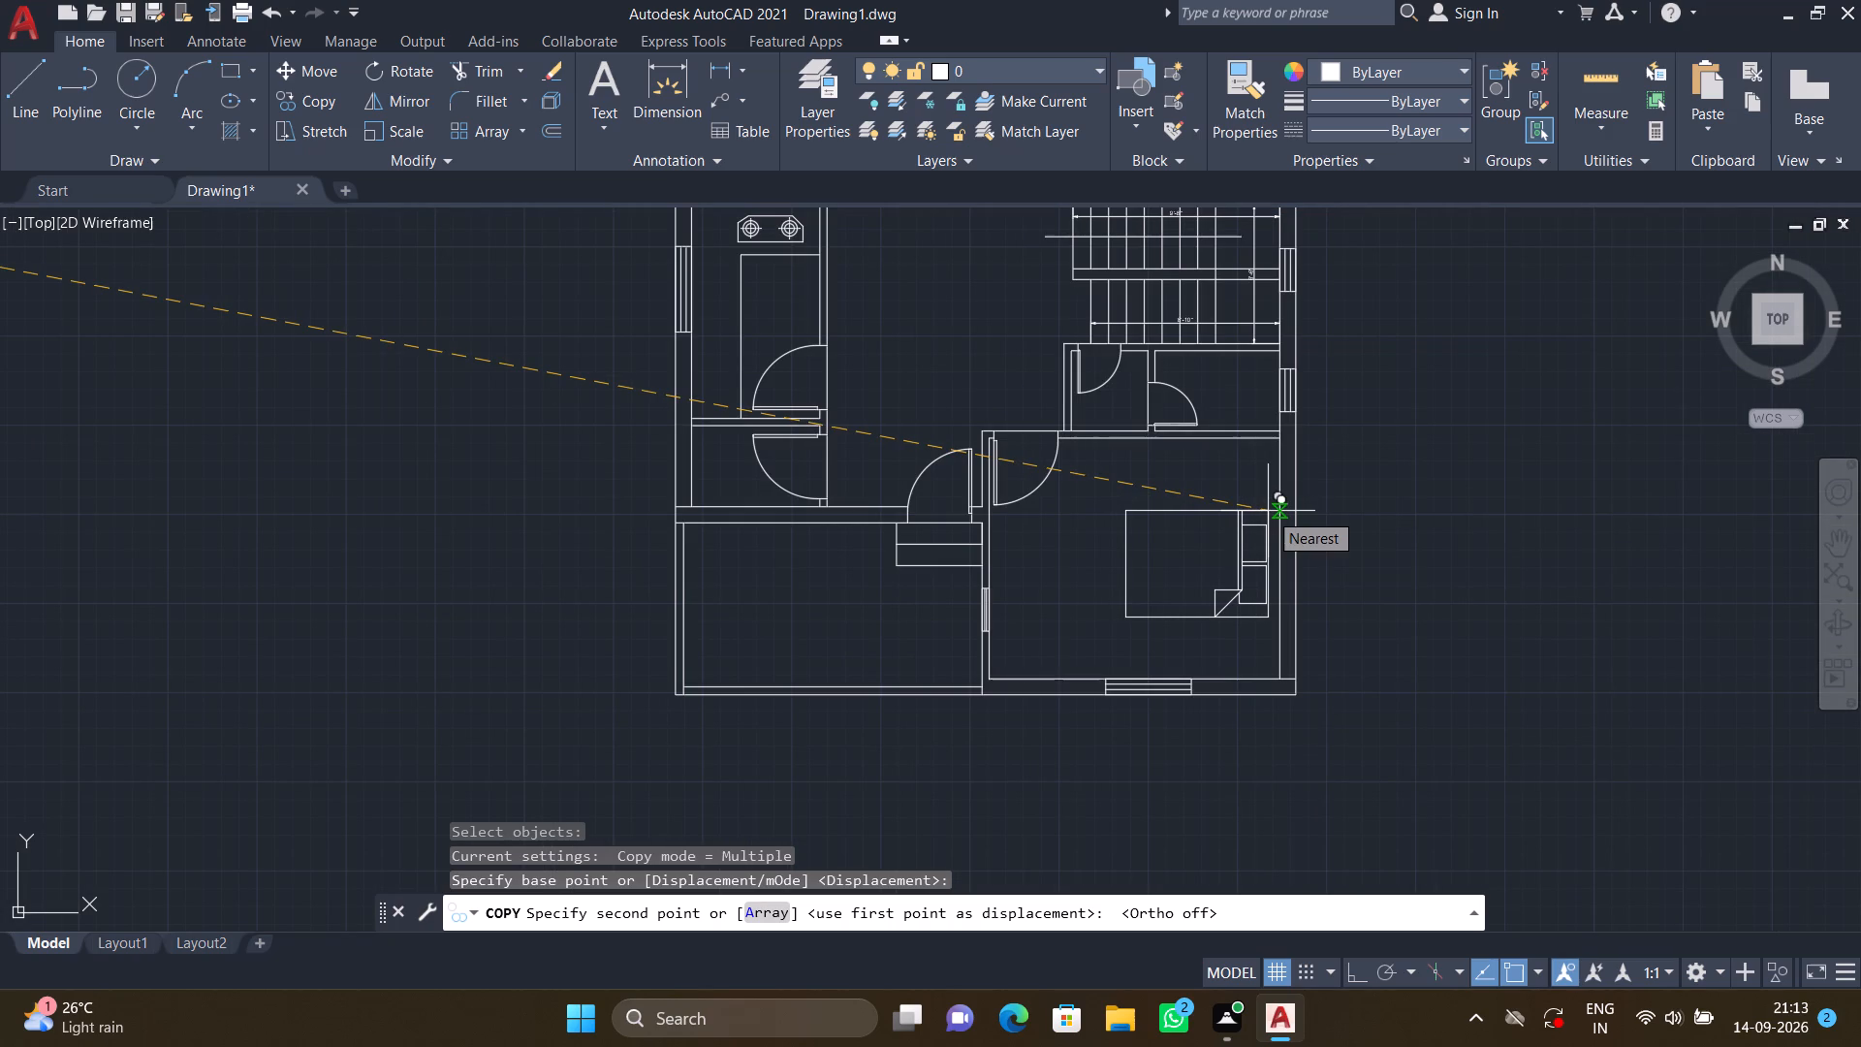
scroll(1270, 511, up, 2)
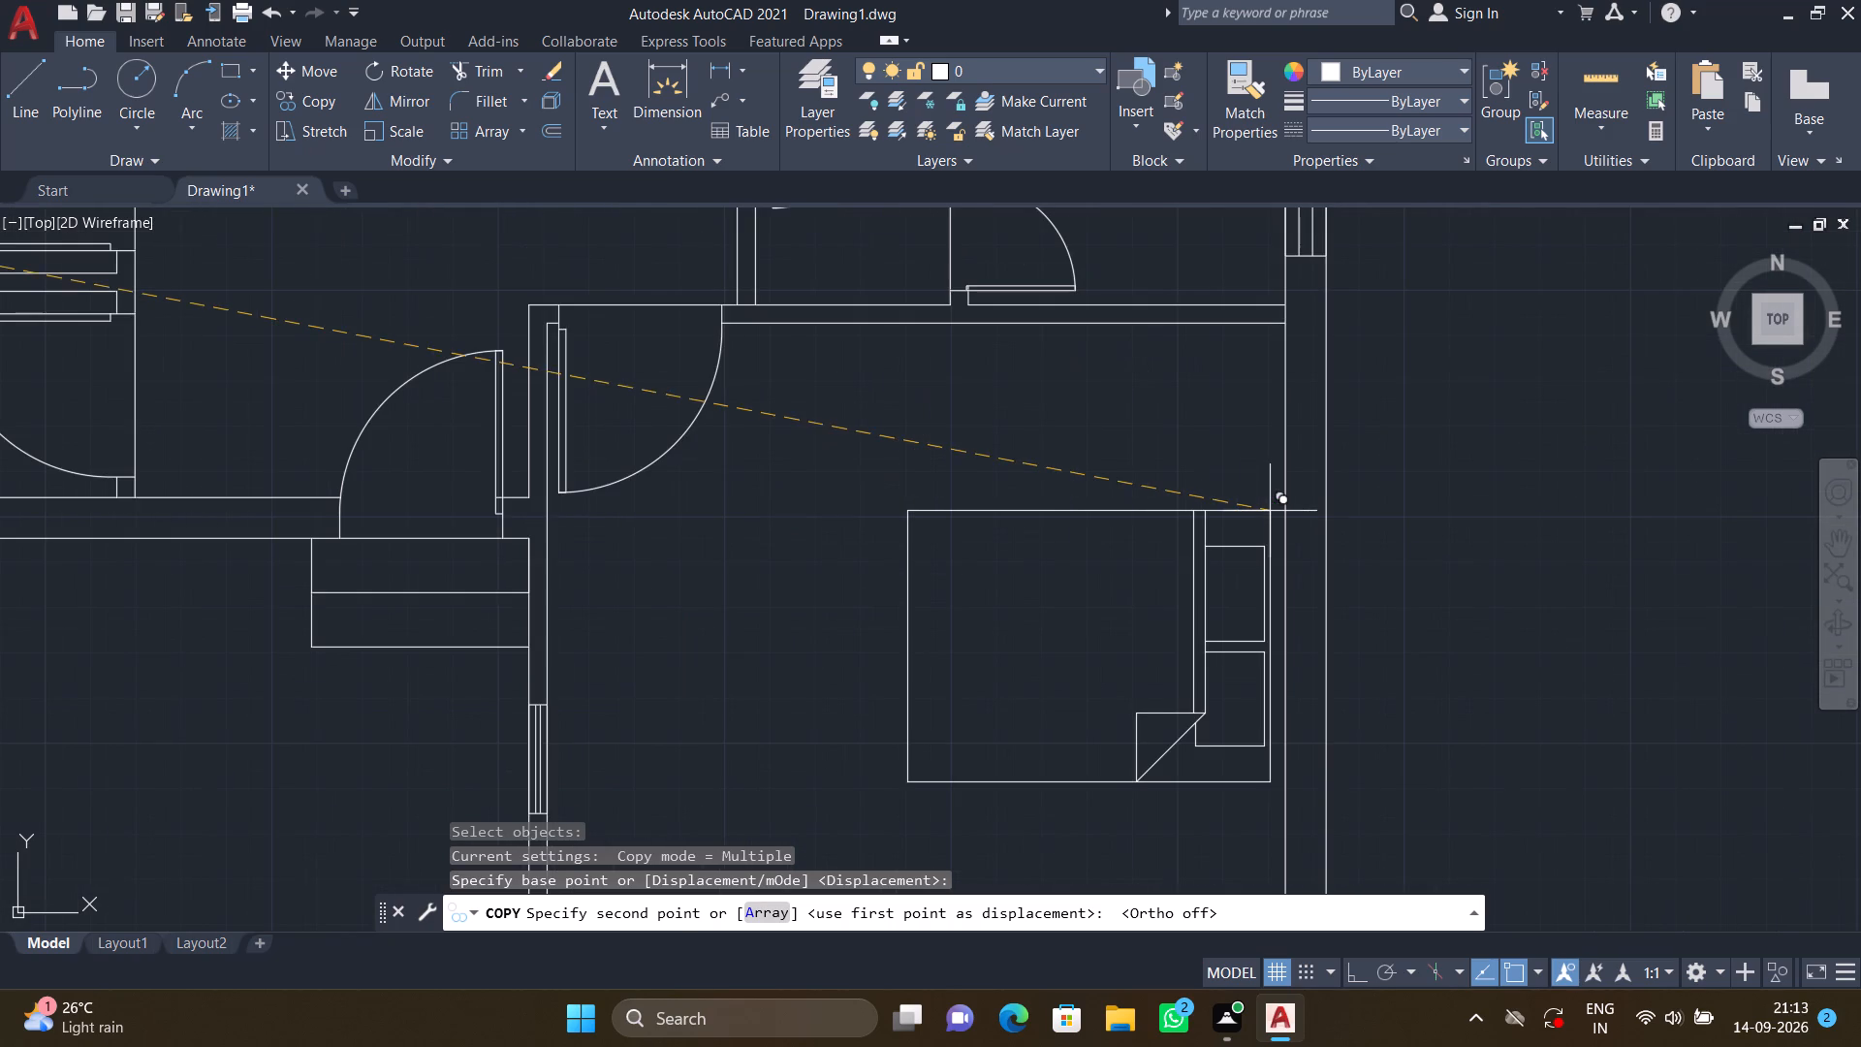
scroll(1256, 506, down, 1)
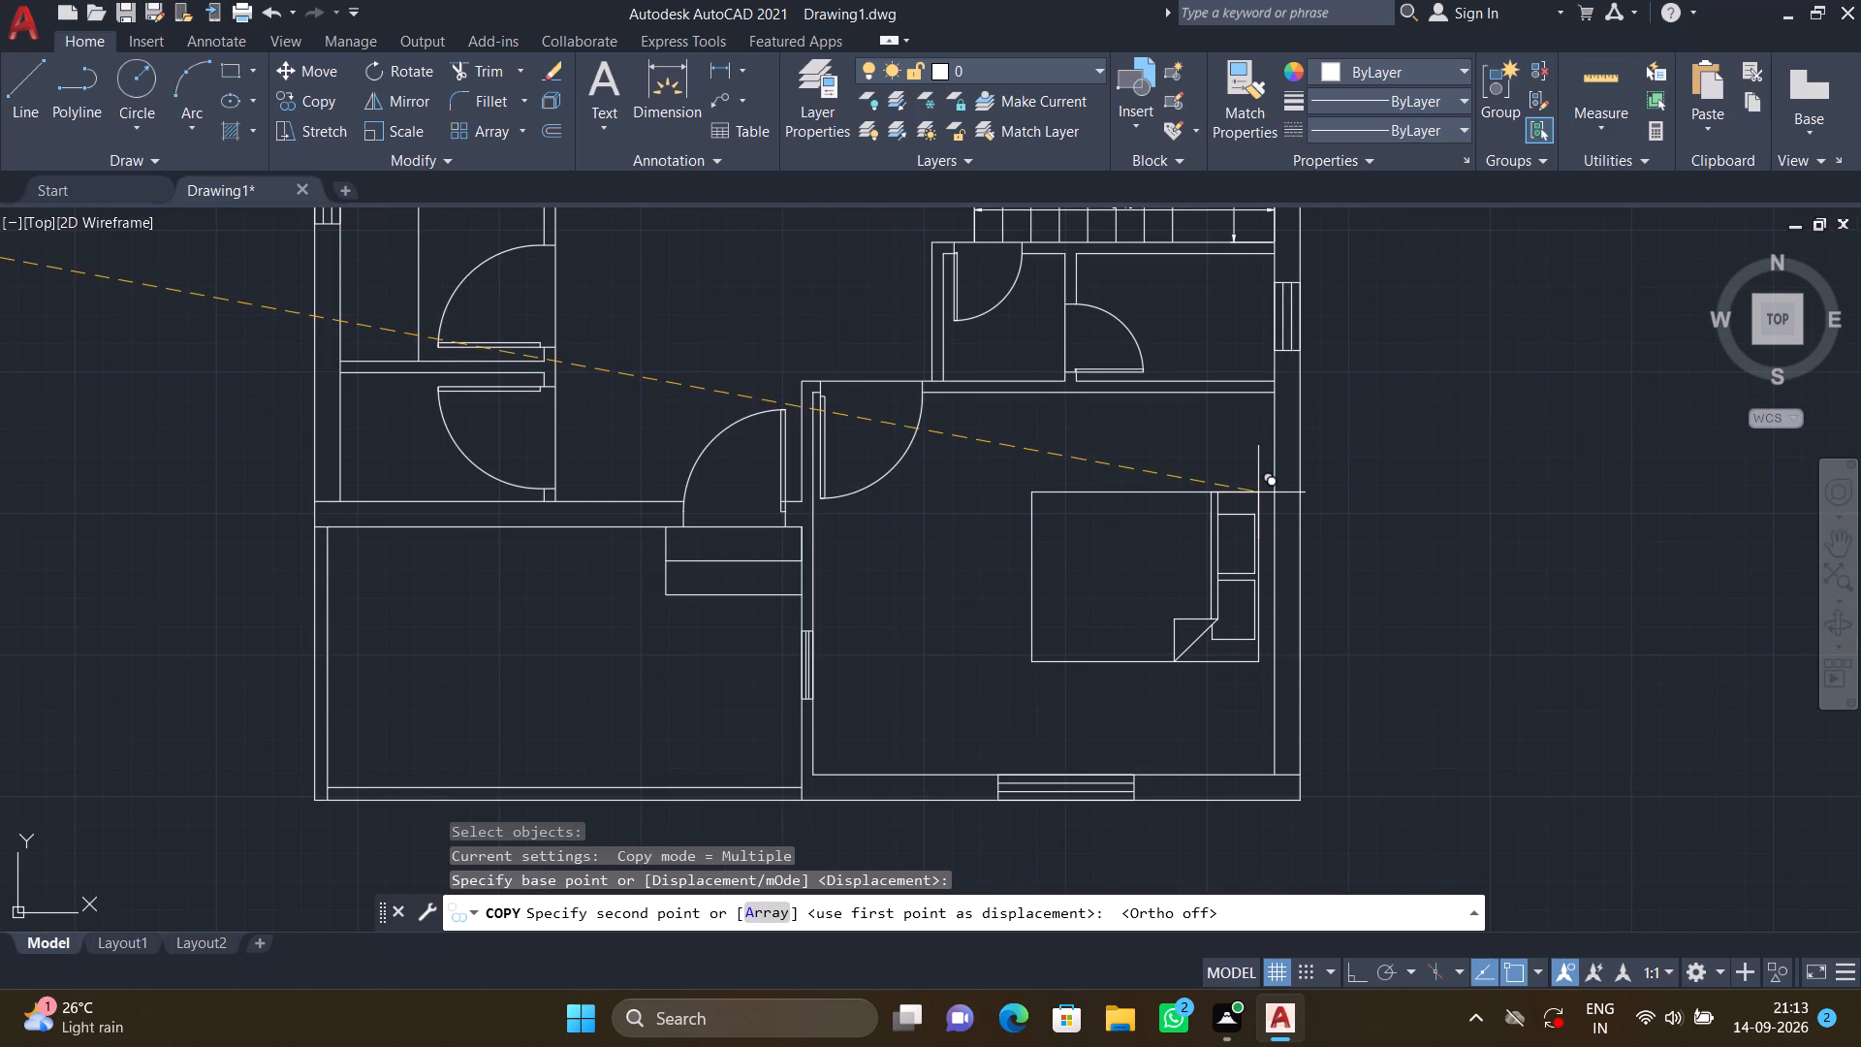
click(1258, 492)
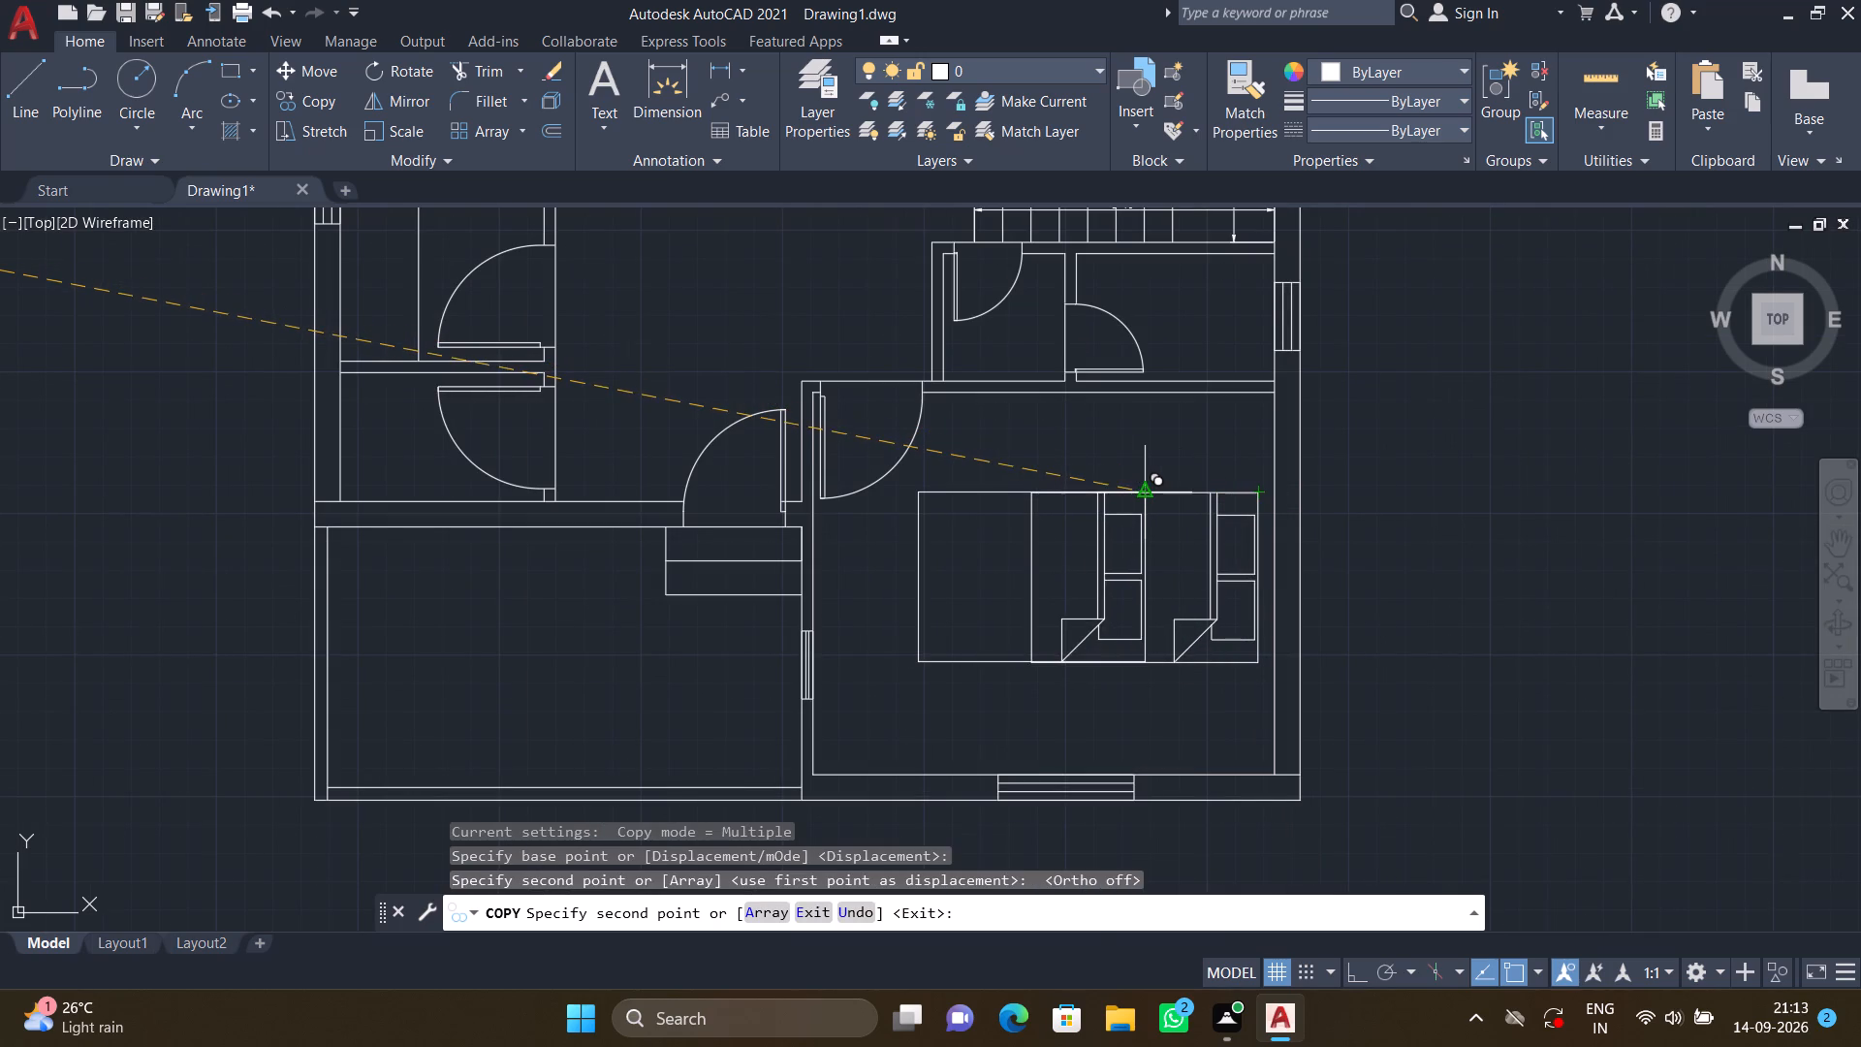
key(Escape)
Rotate the original toilet outside the plan 270° about the right end of its tank, using Ortho, so the tank faces right.
scroll(1137, 490, down, 3)
middle_drag(1051, 583, 1065, 597)
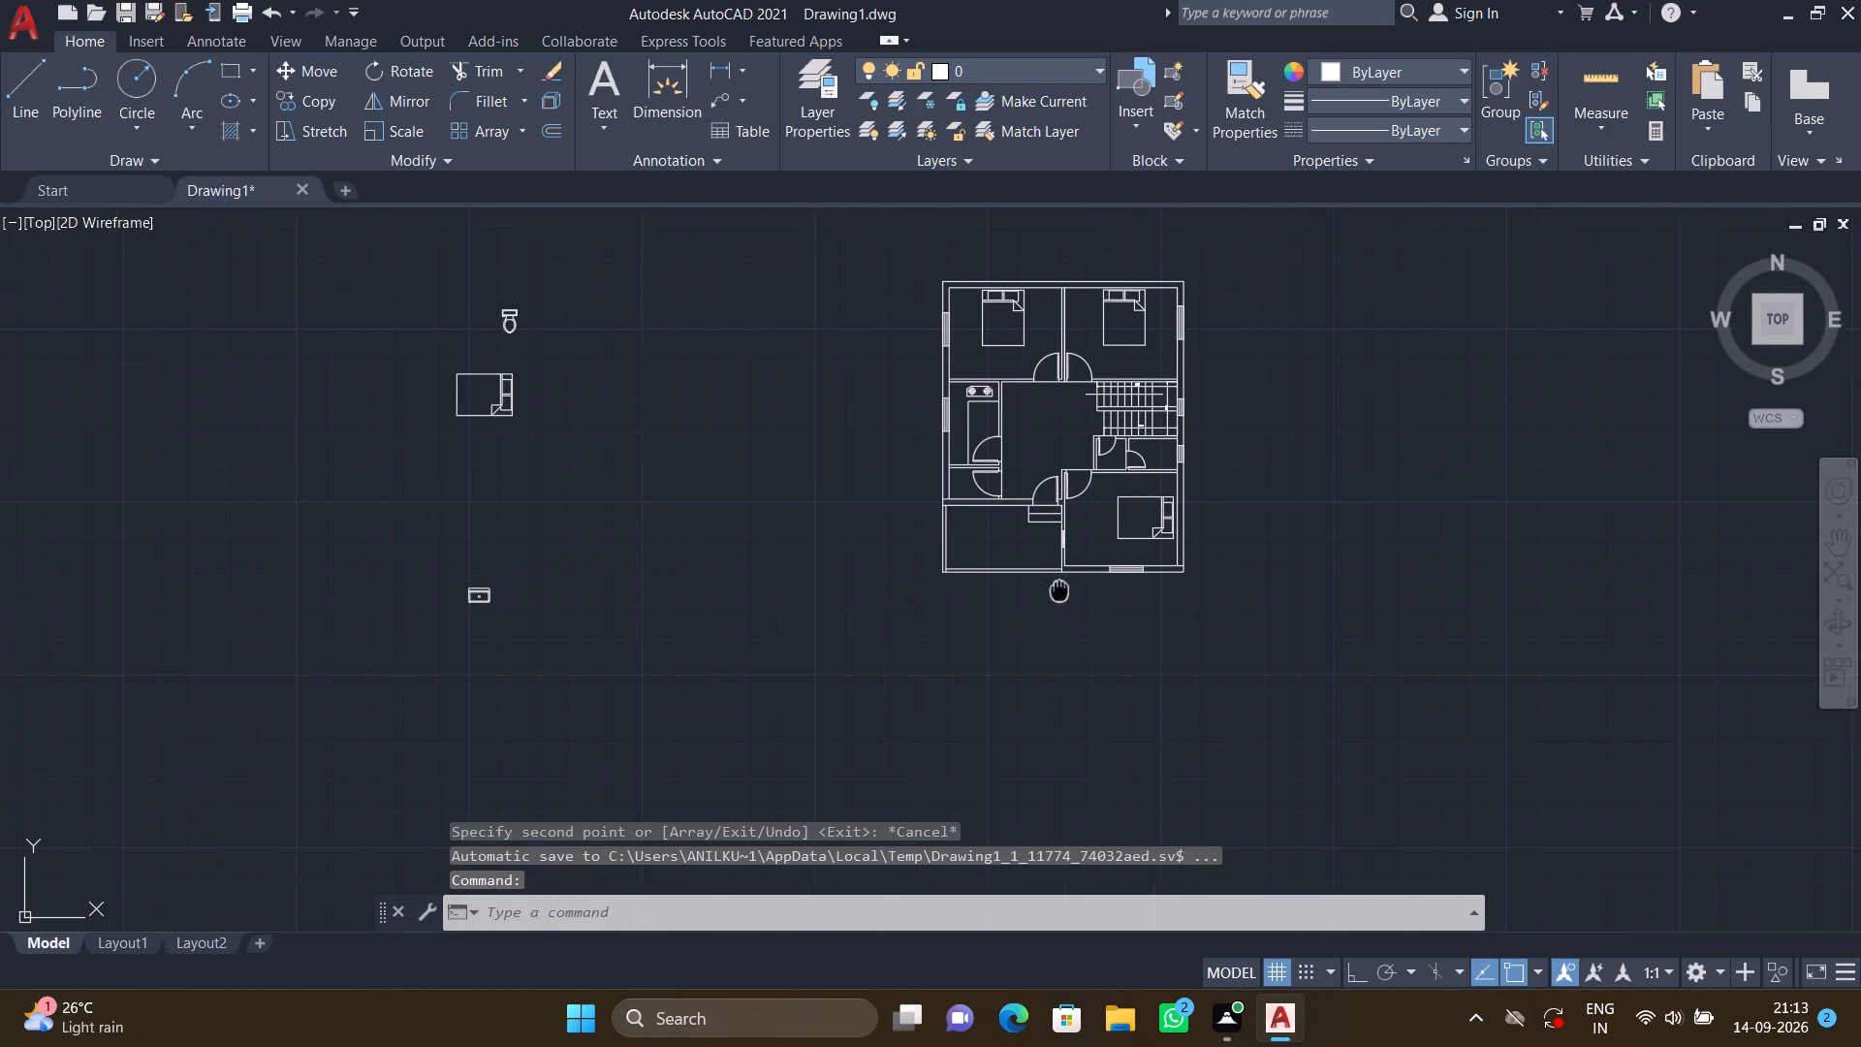
middle_drag(1065, 597, 1109, 660)
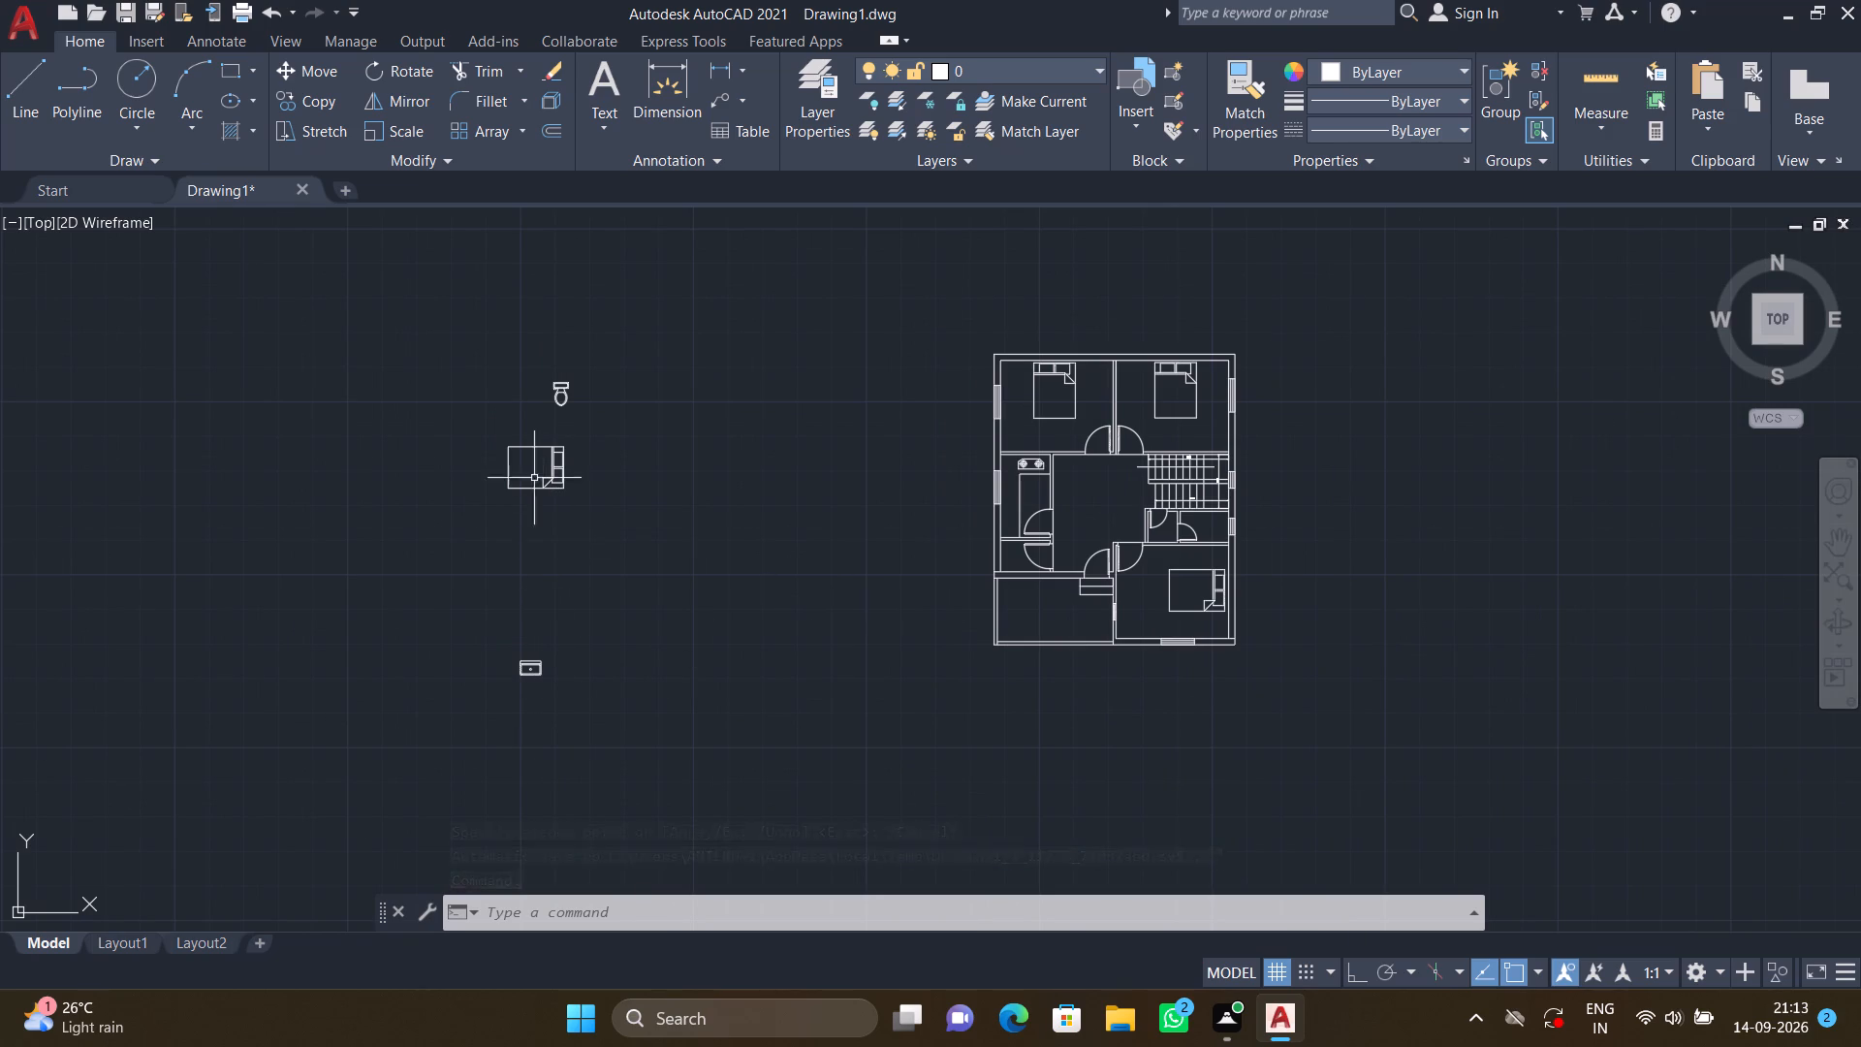
scroll(513, 411, up, 2)
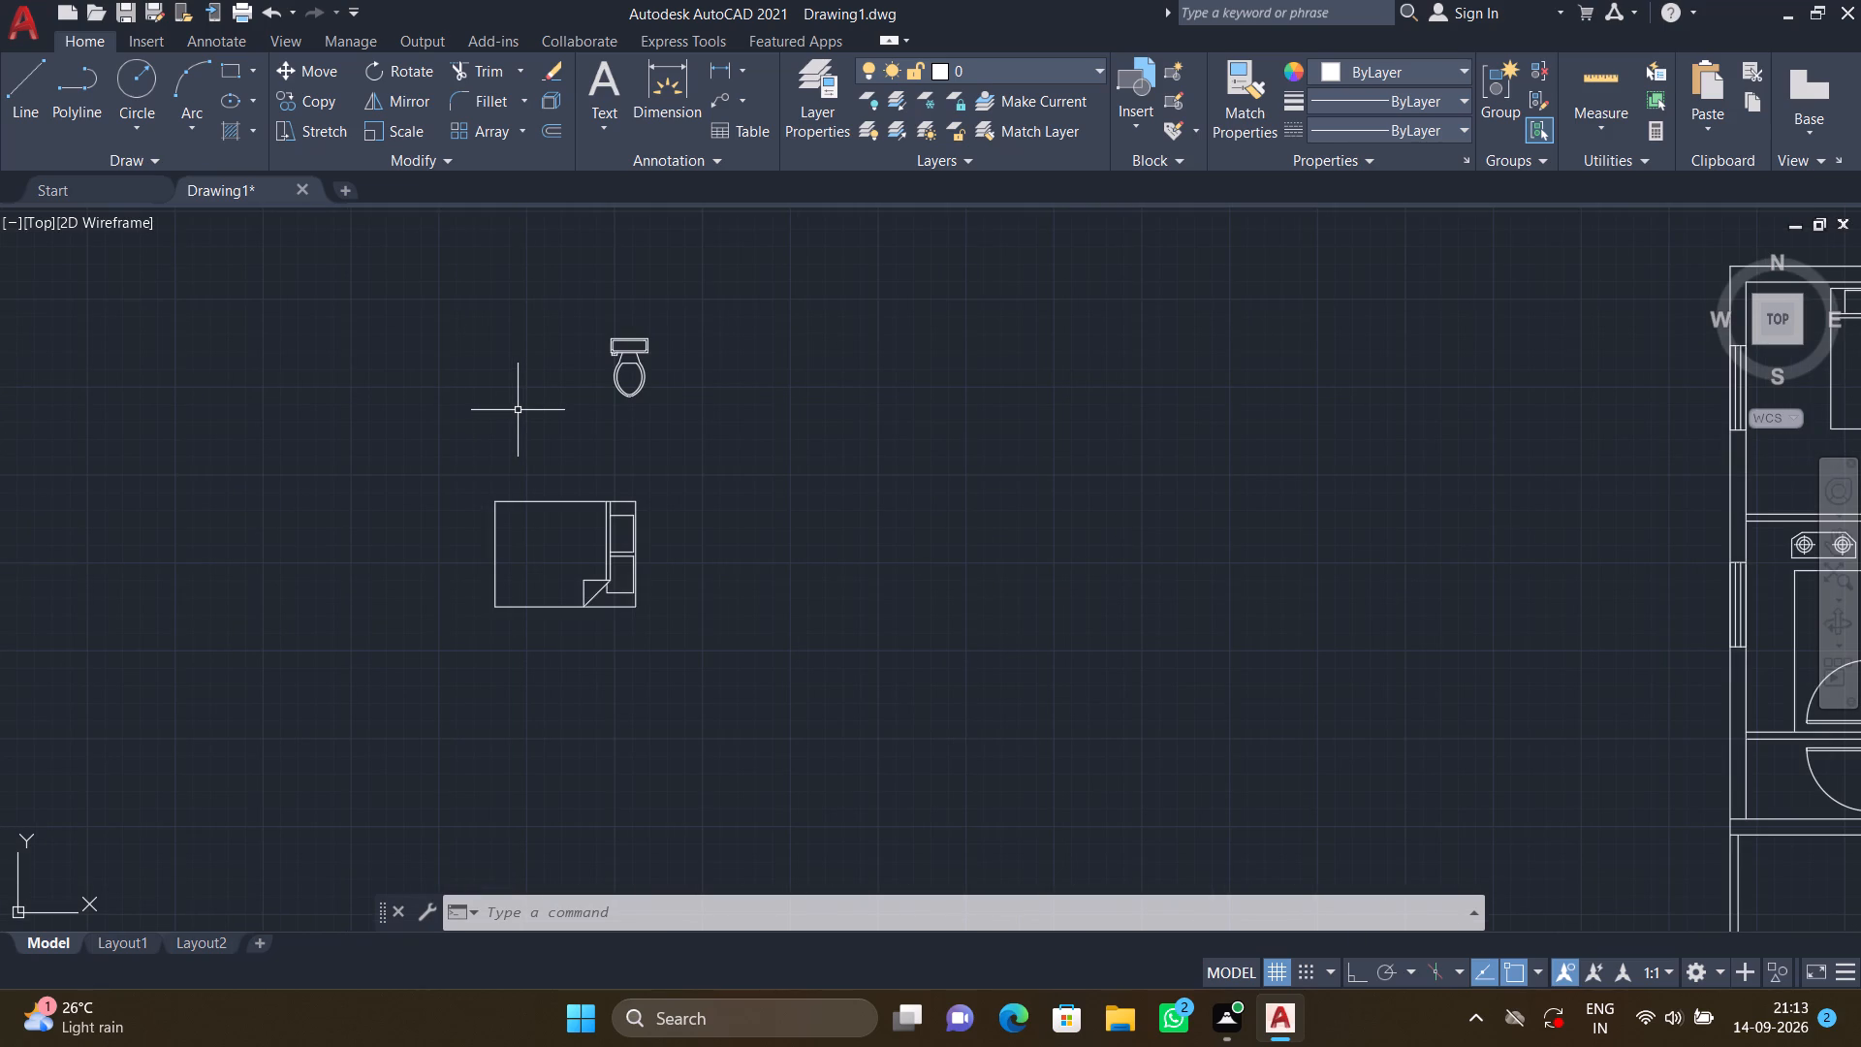
key(F8)
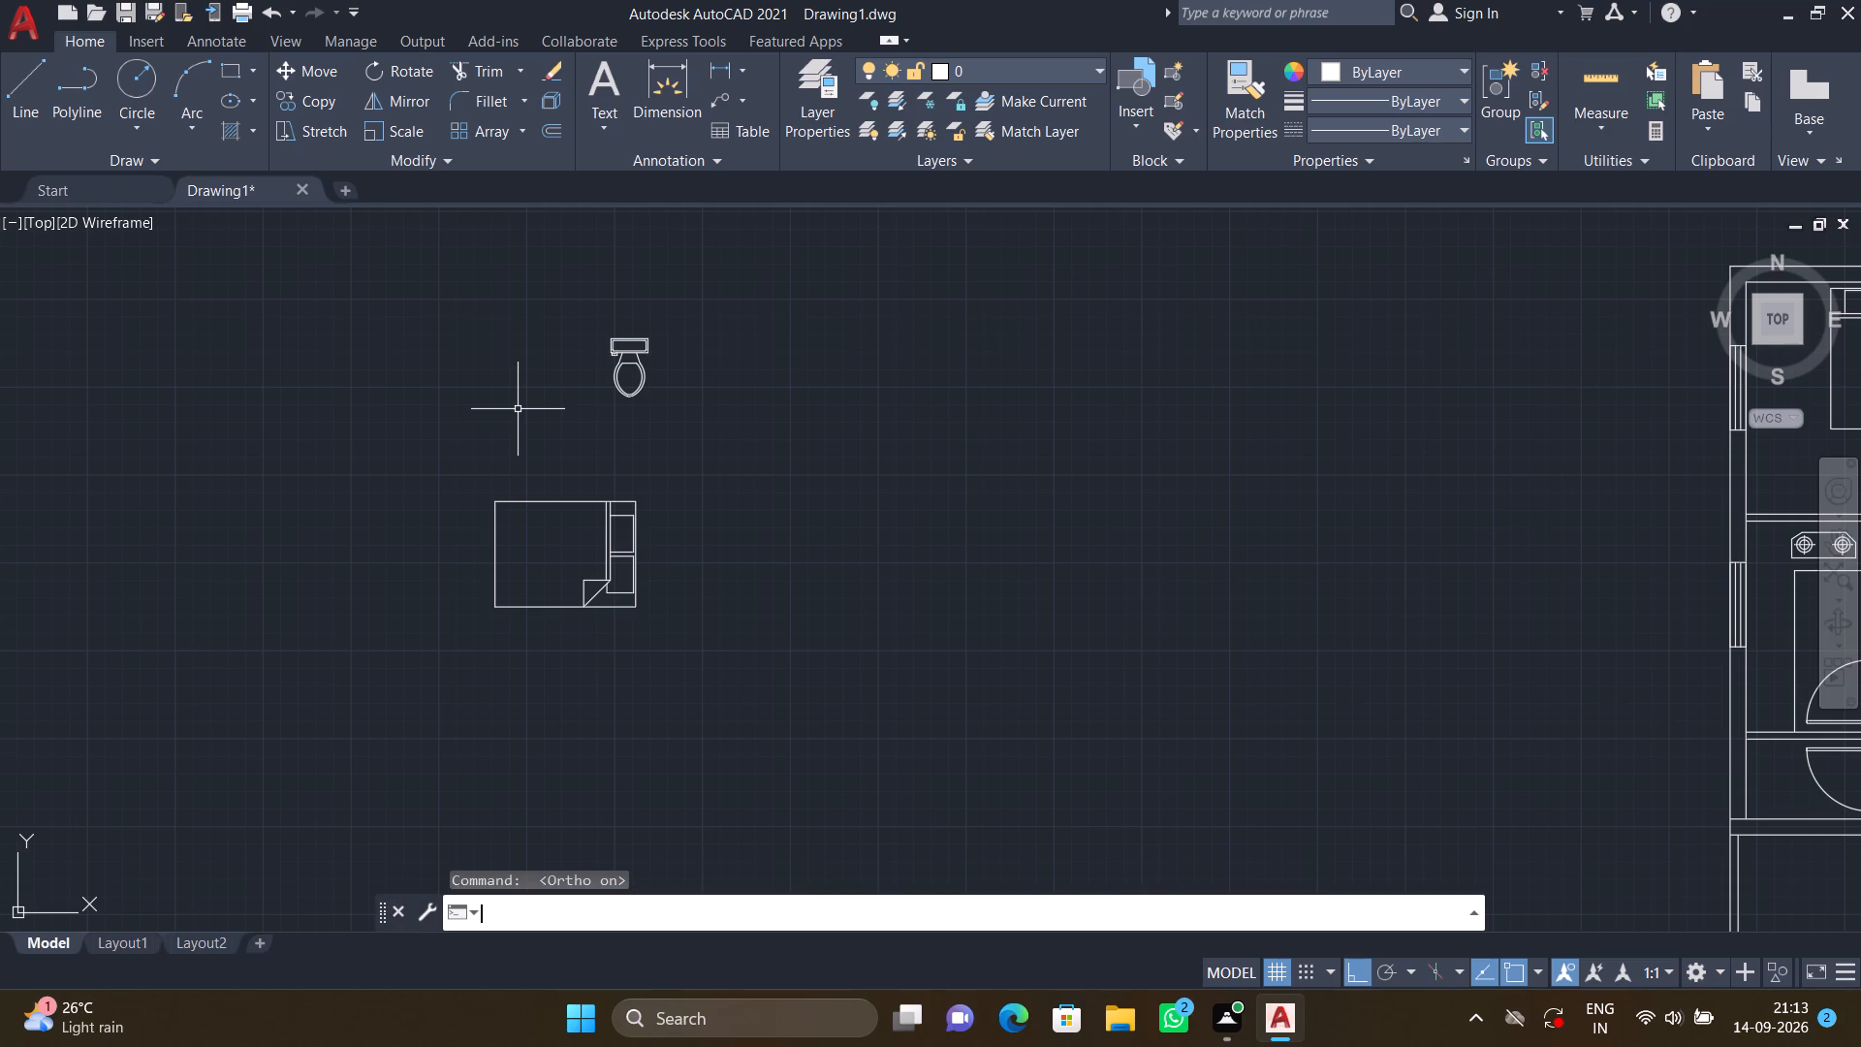
text(RO)
key(Return)
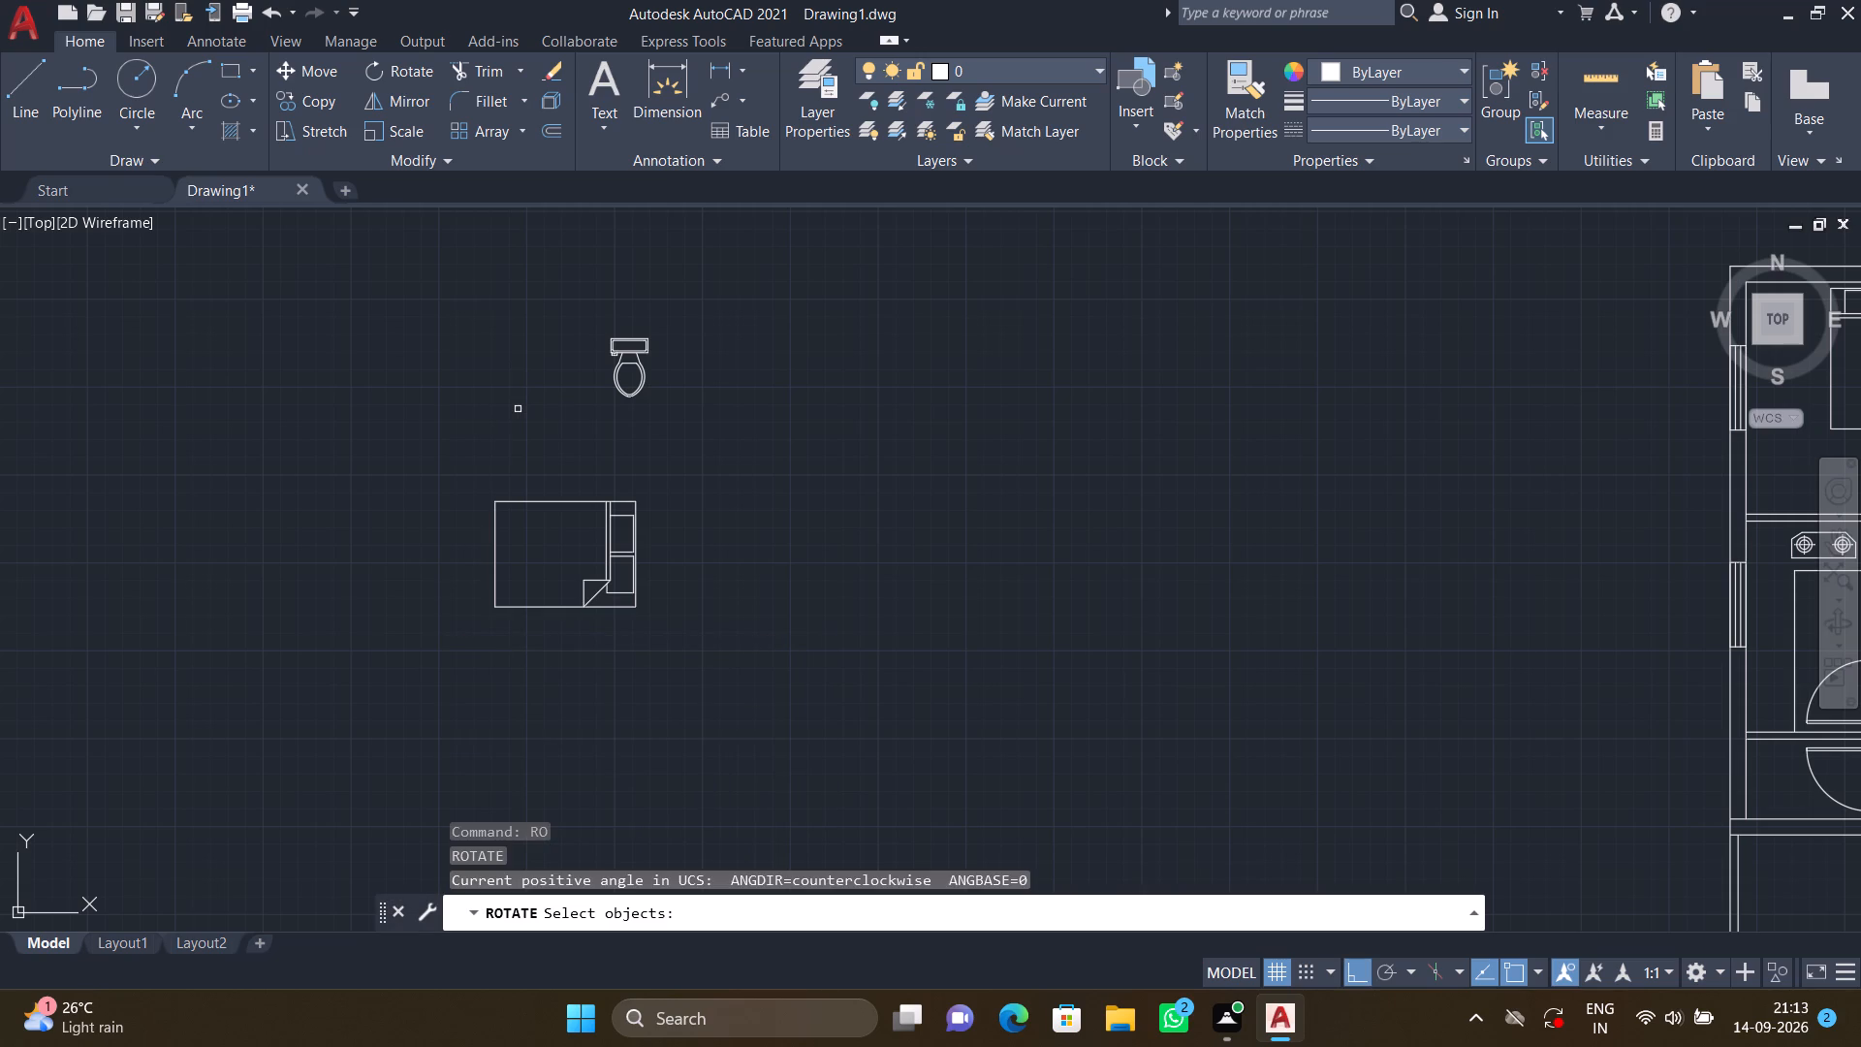
drag(662, 409, 657, 398)
click(593, 312)
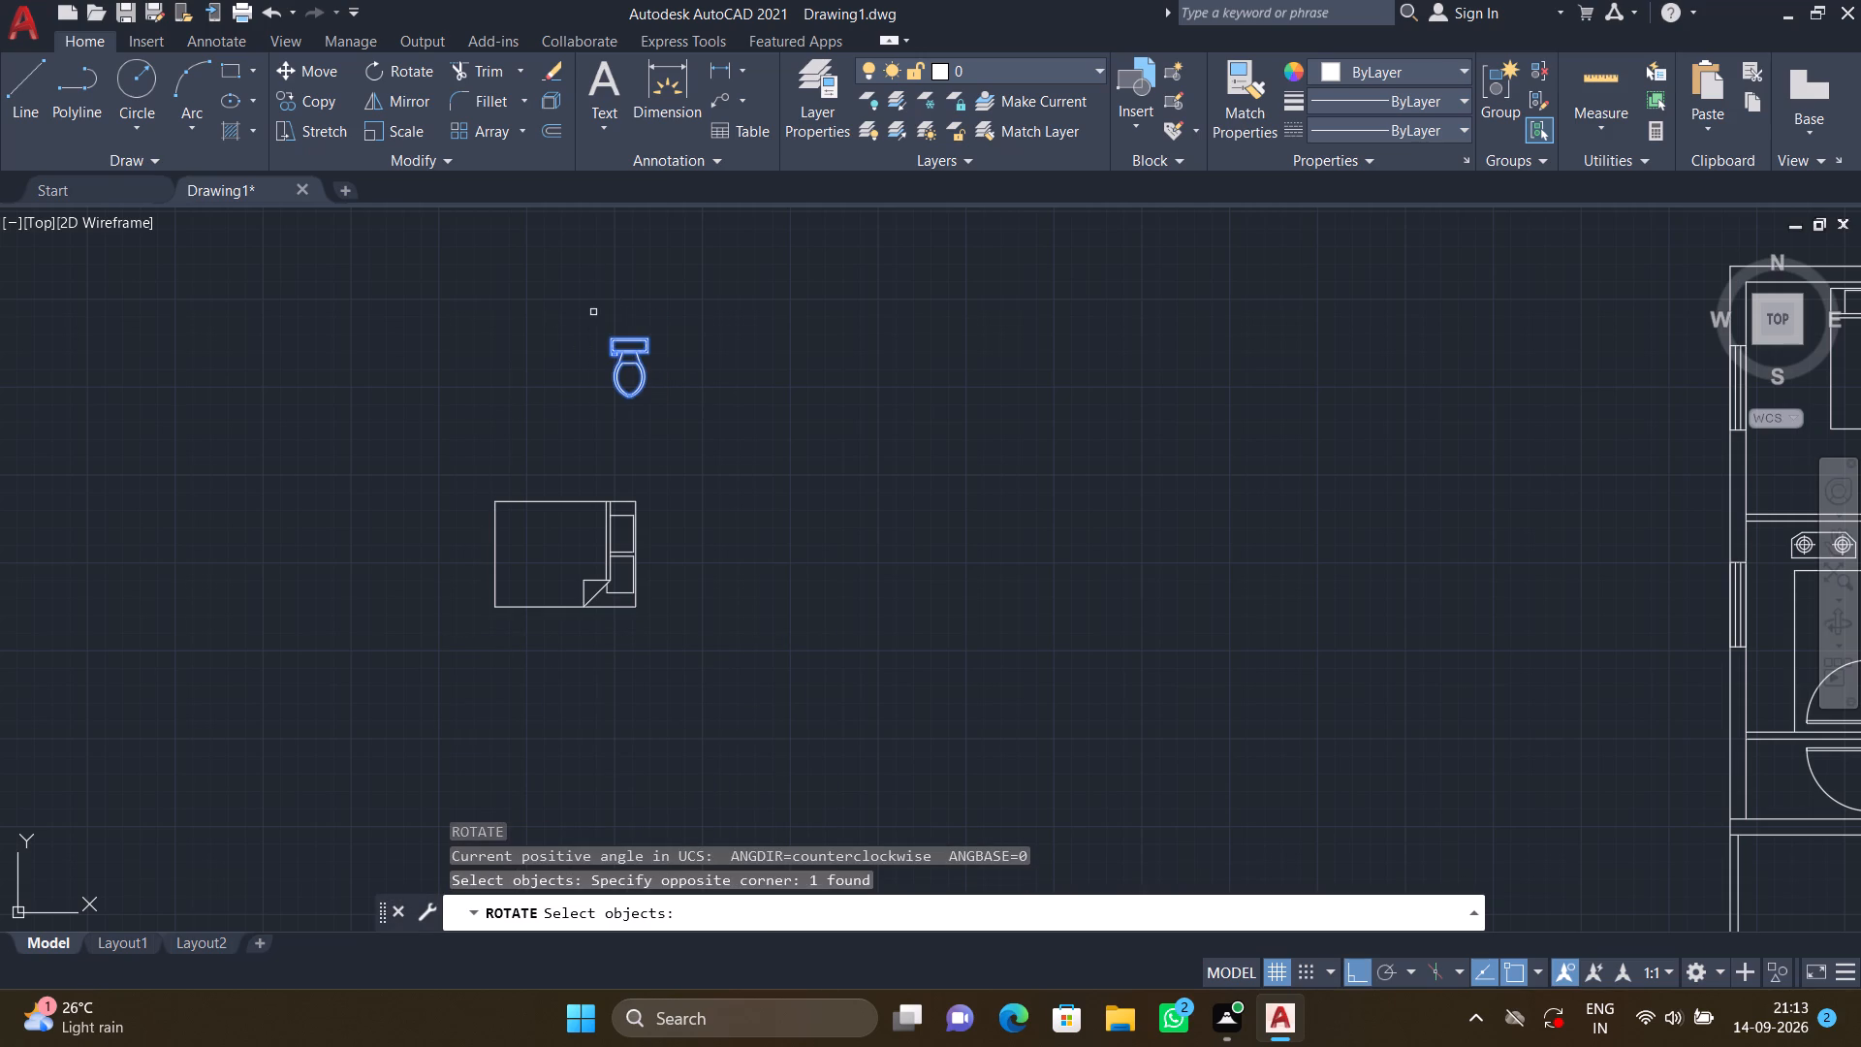
key(Return)
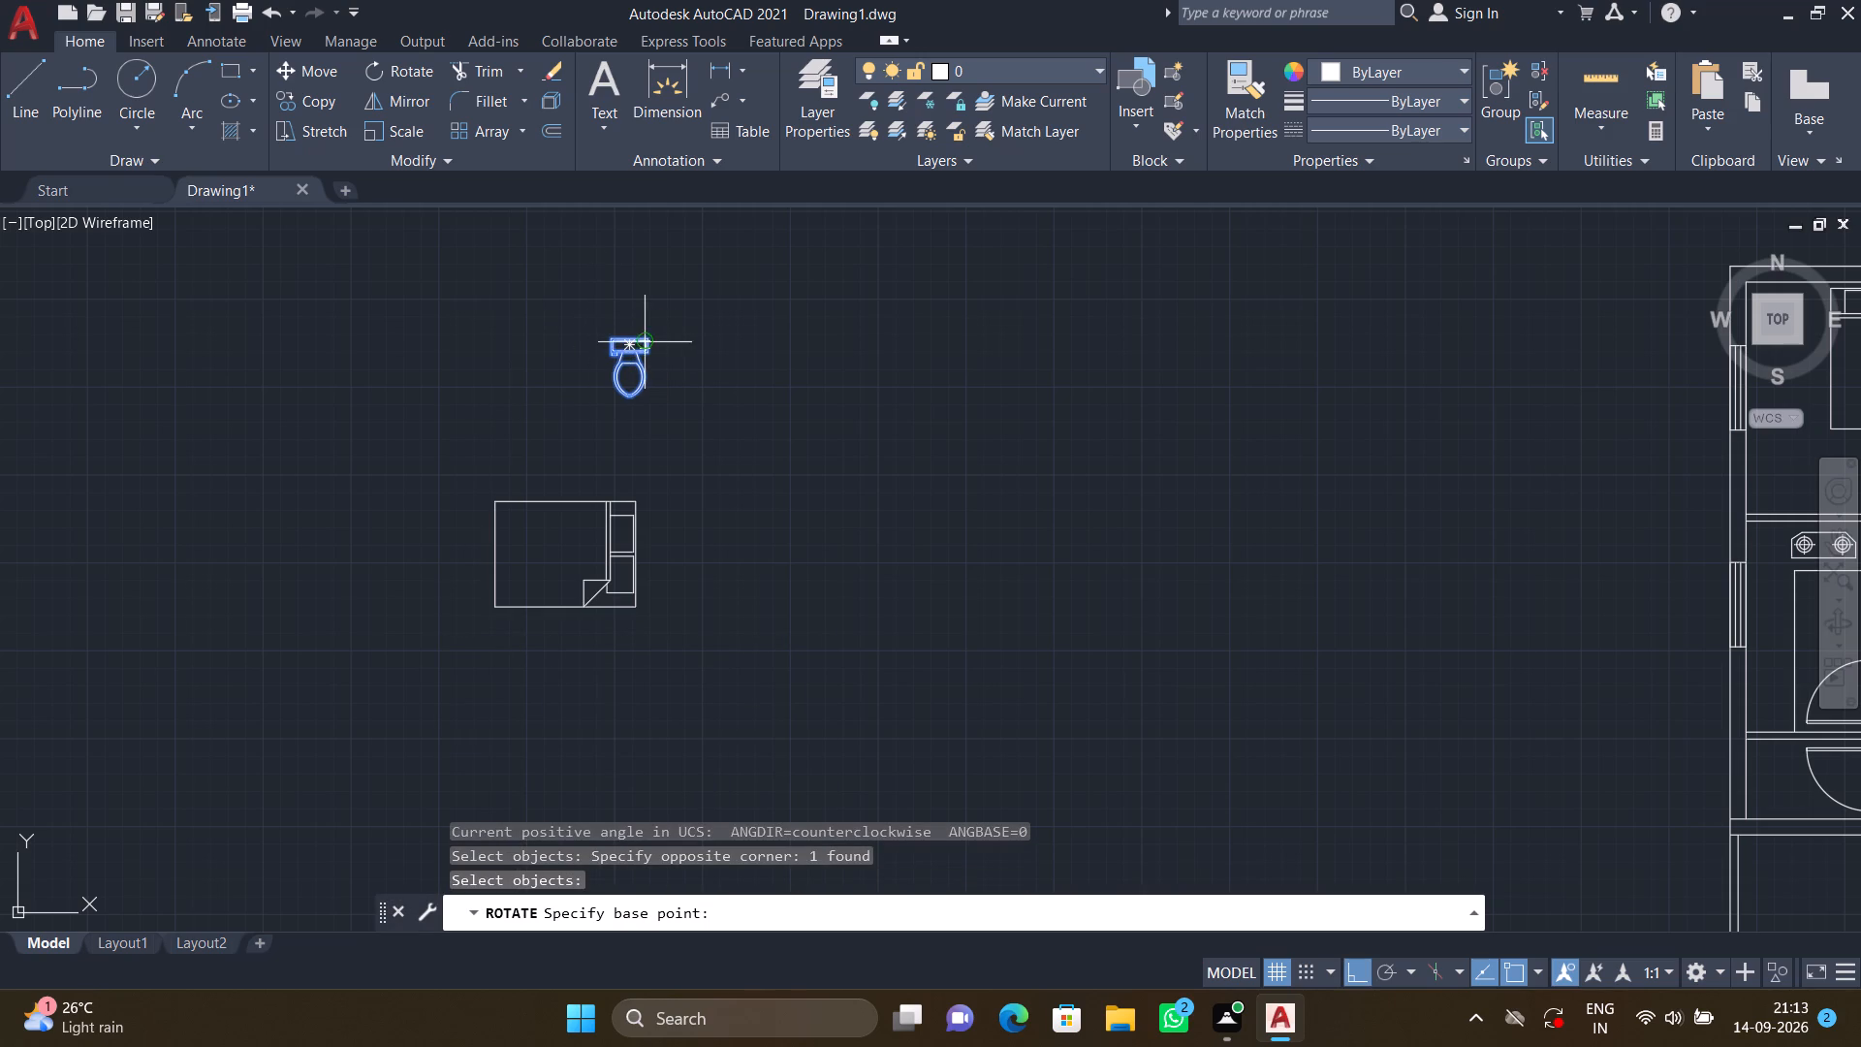
click(651, 343)
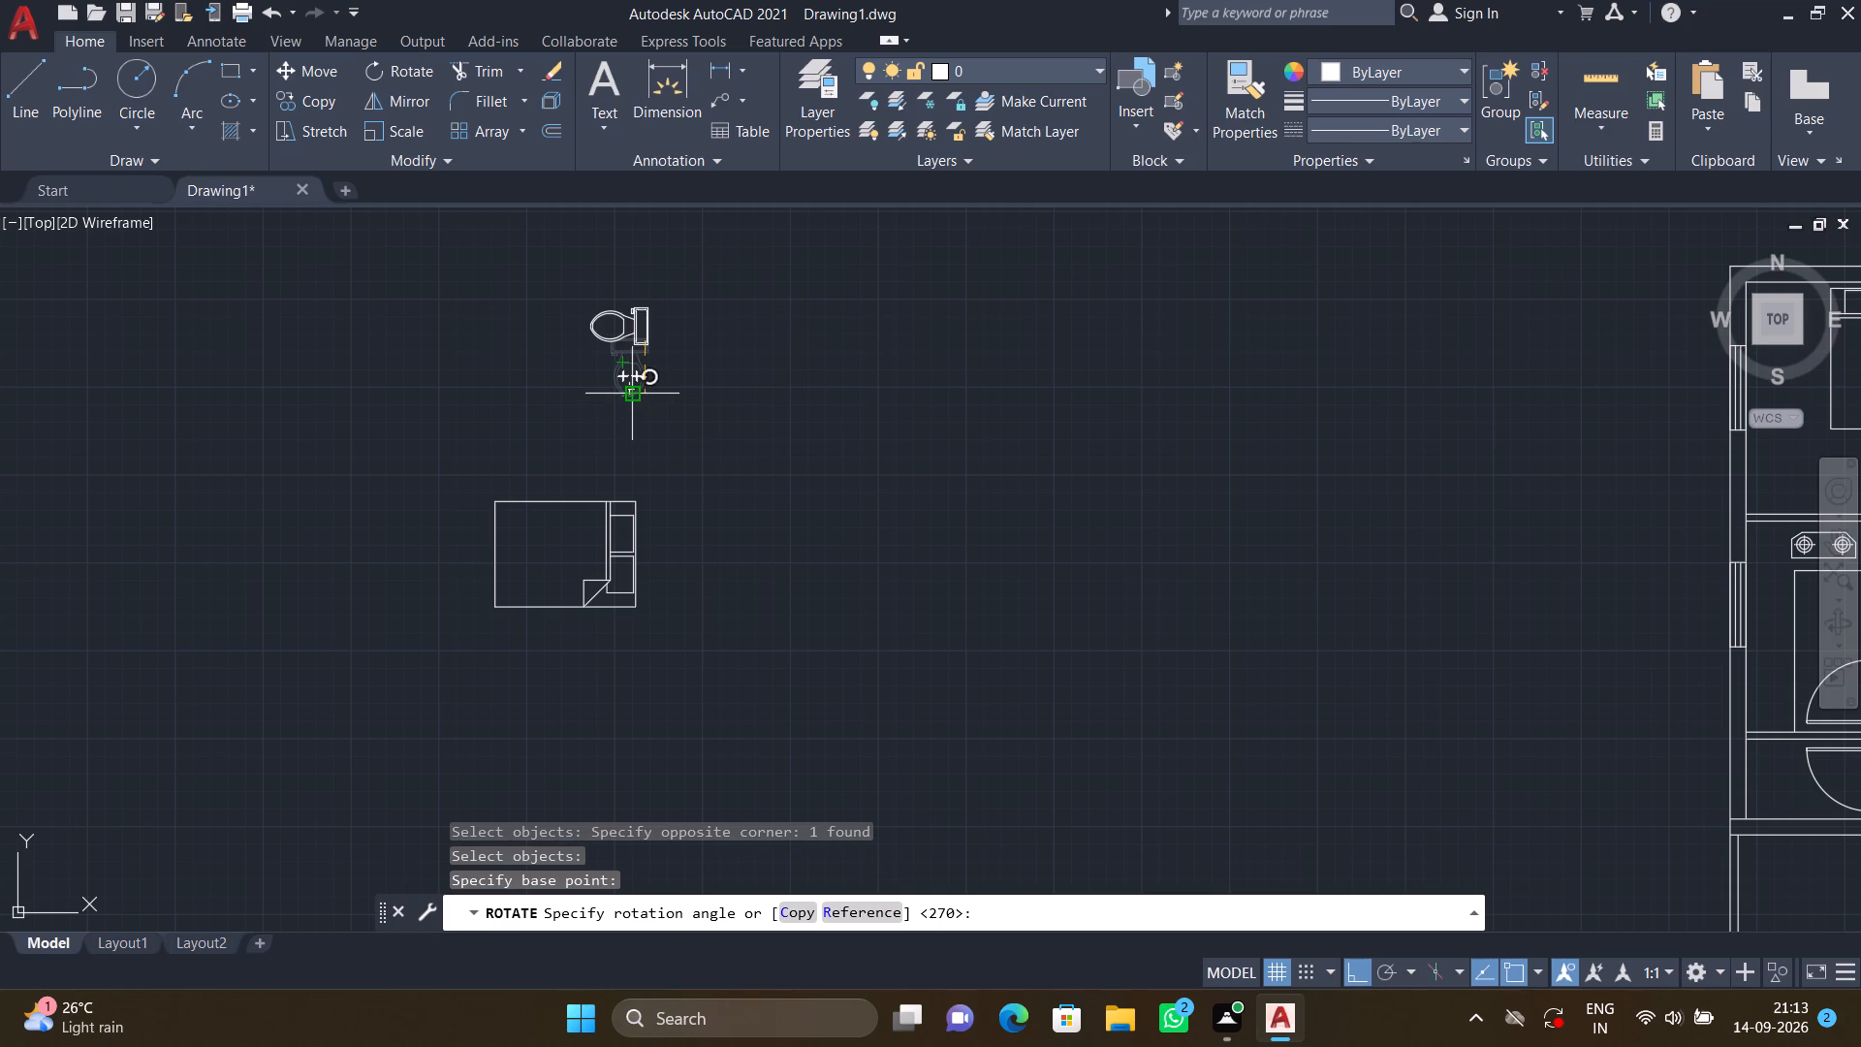
click(643, 397)
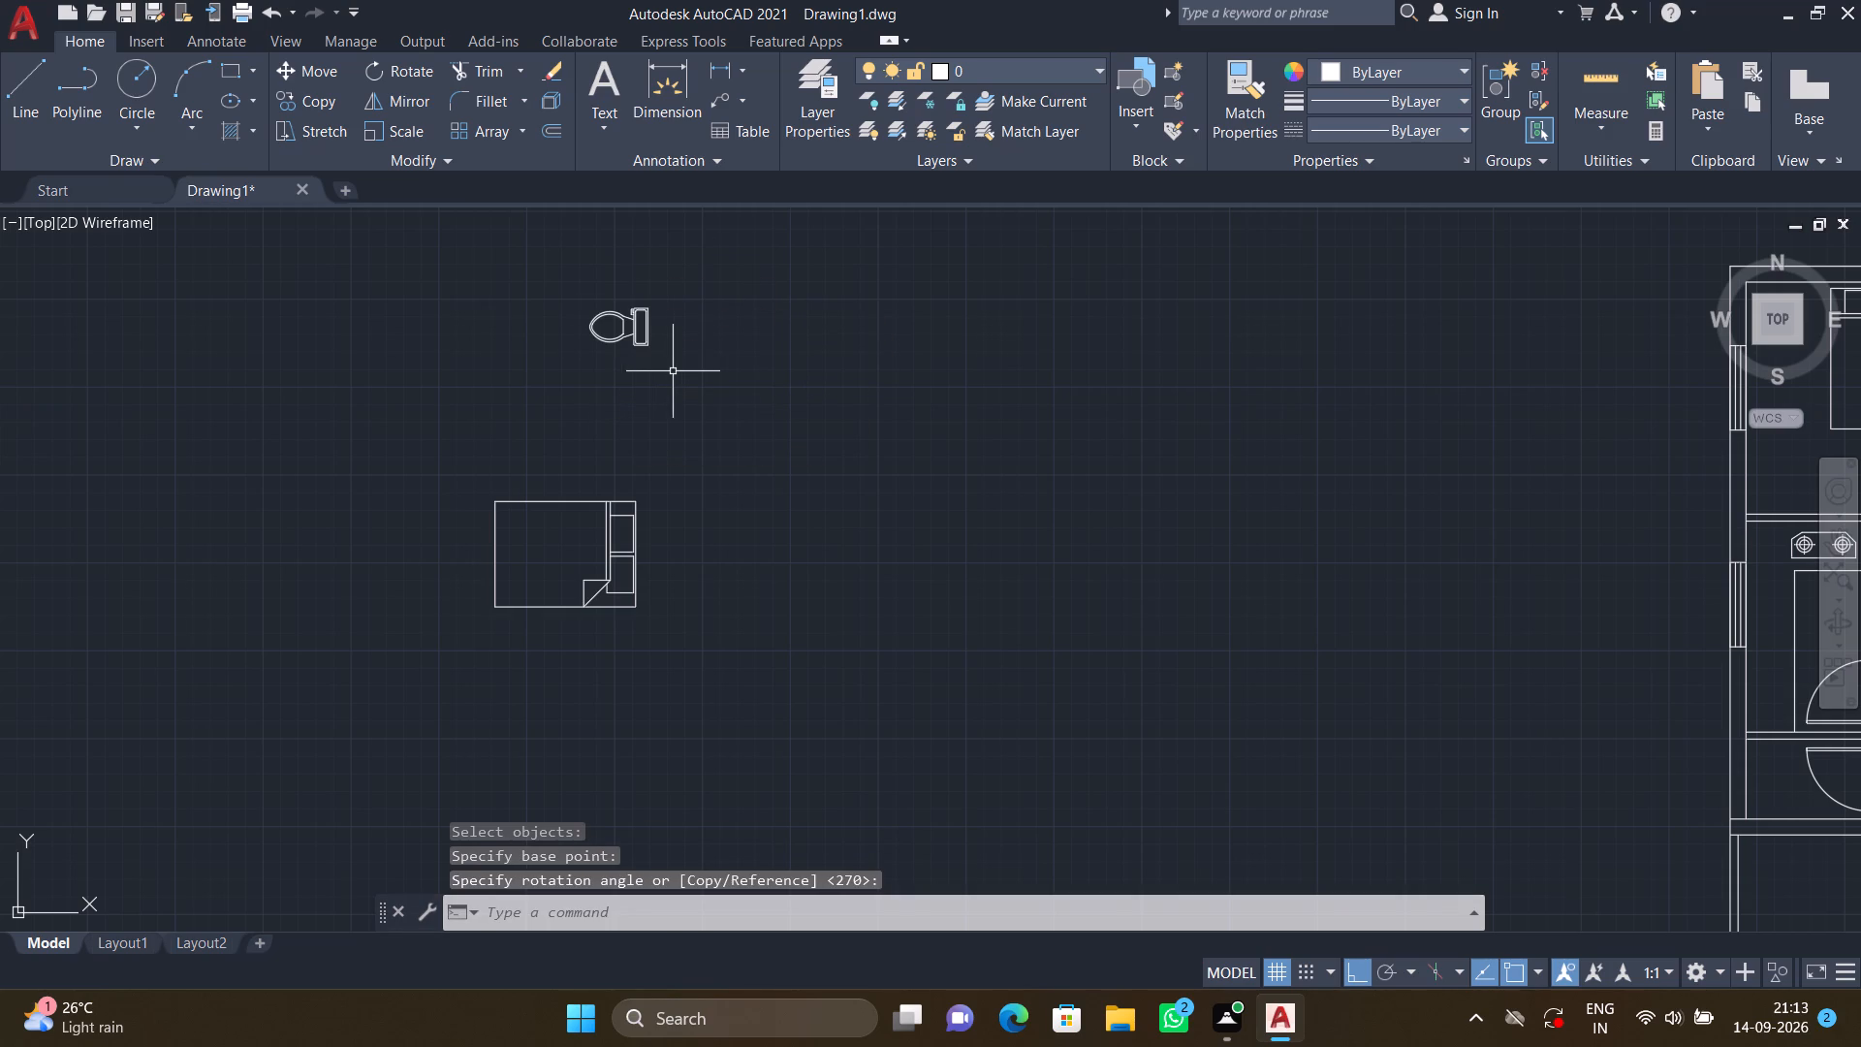
Copy the rotated toilet by its tank's upper-right corner, Ortho off, into the small toilet room, with the tank just beside the window wall.
text(CO)
key(Return)
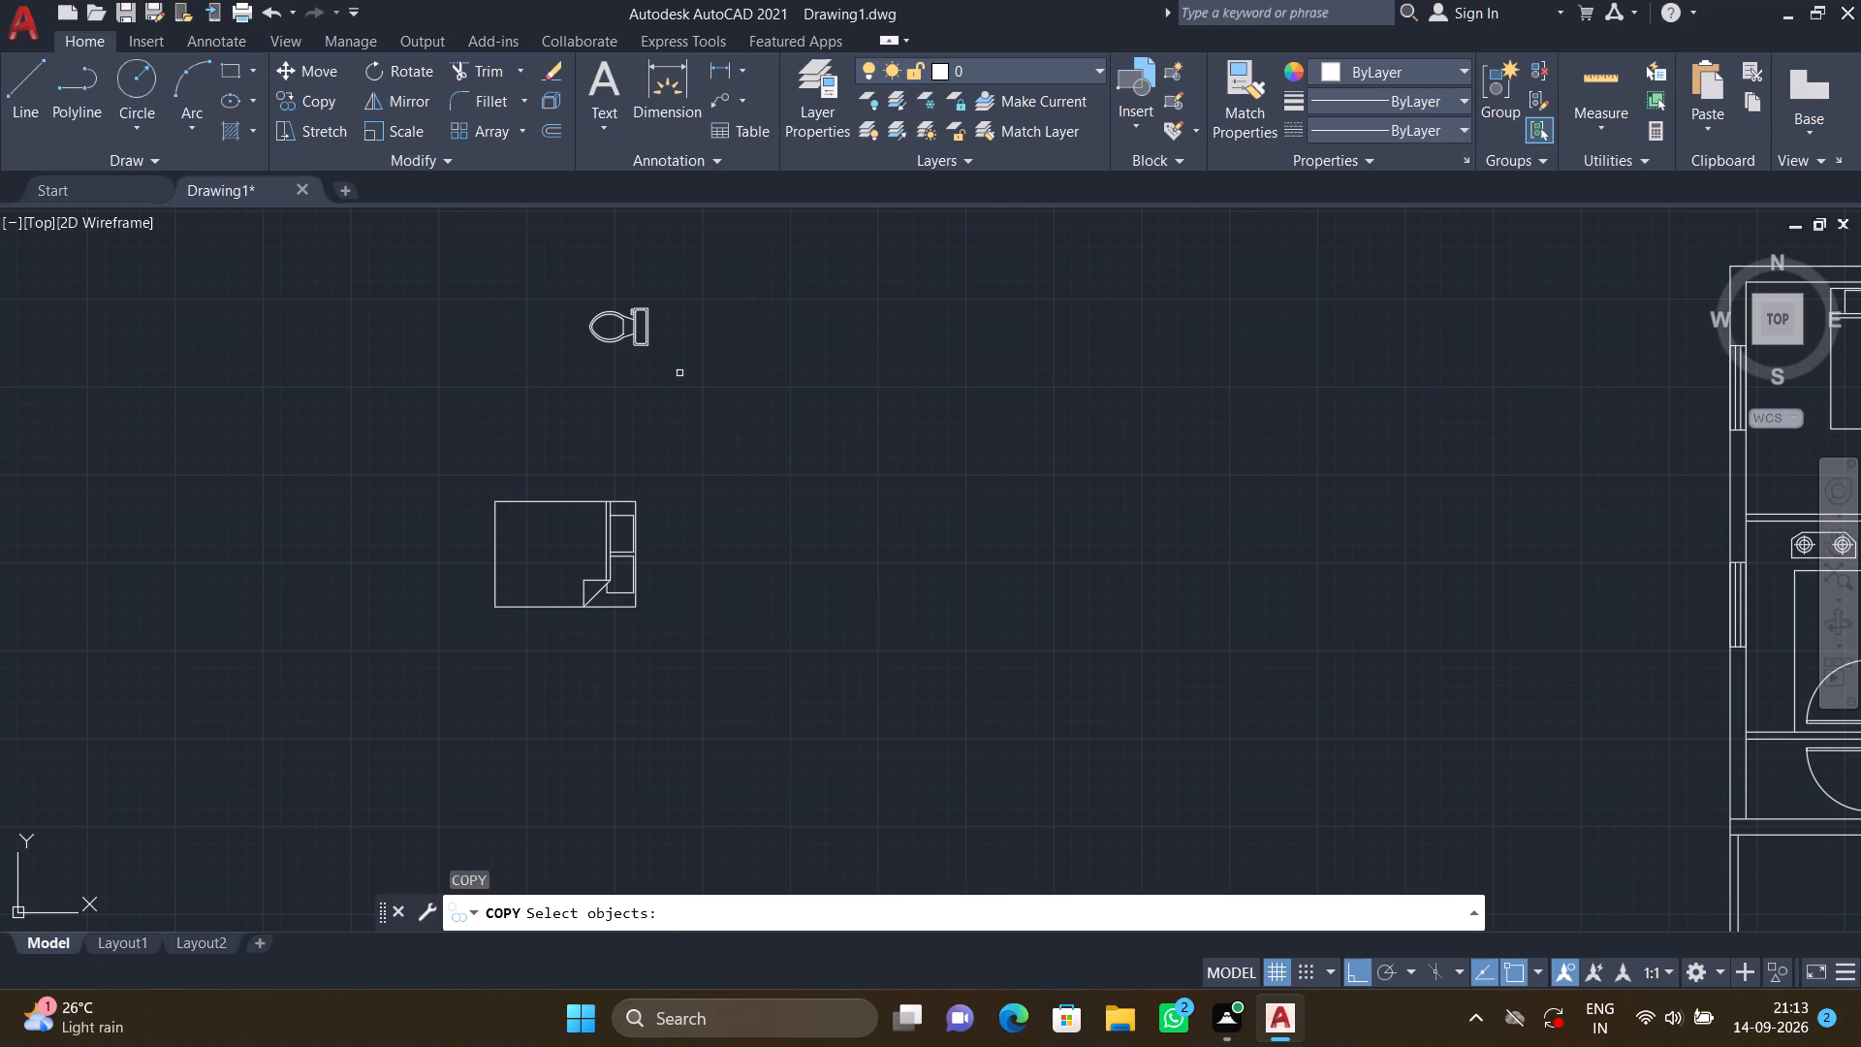
click(678, 371)
click(568, 297)
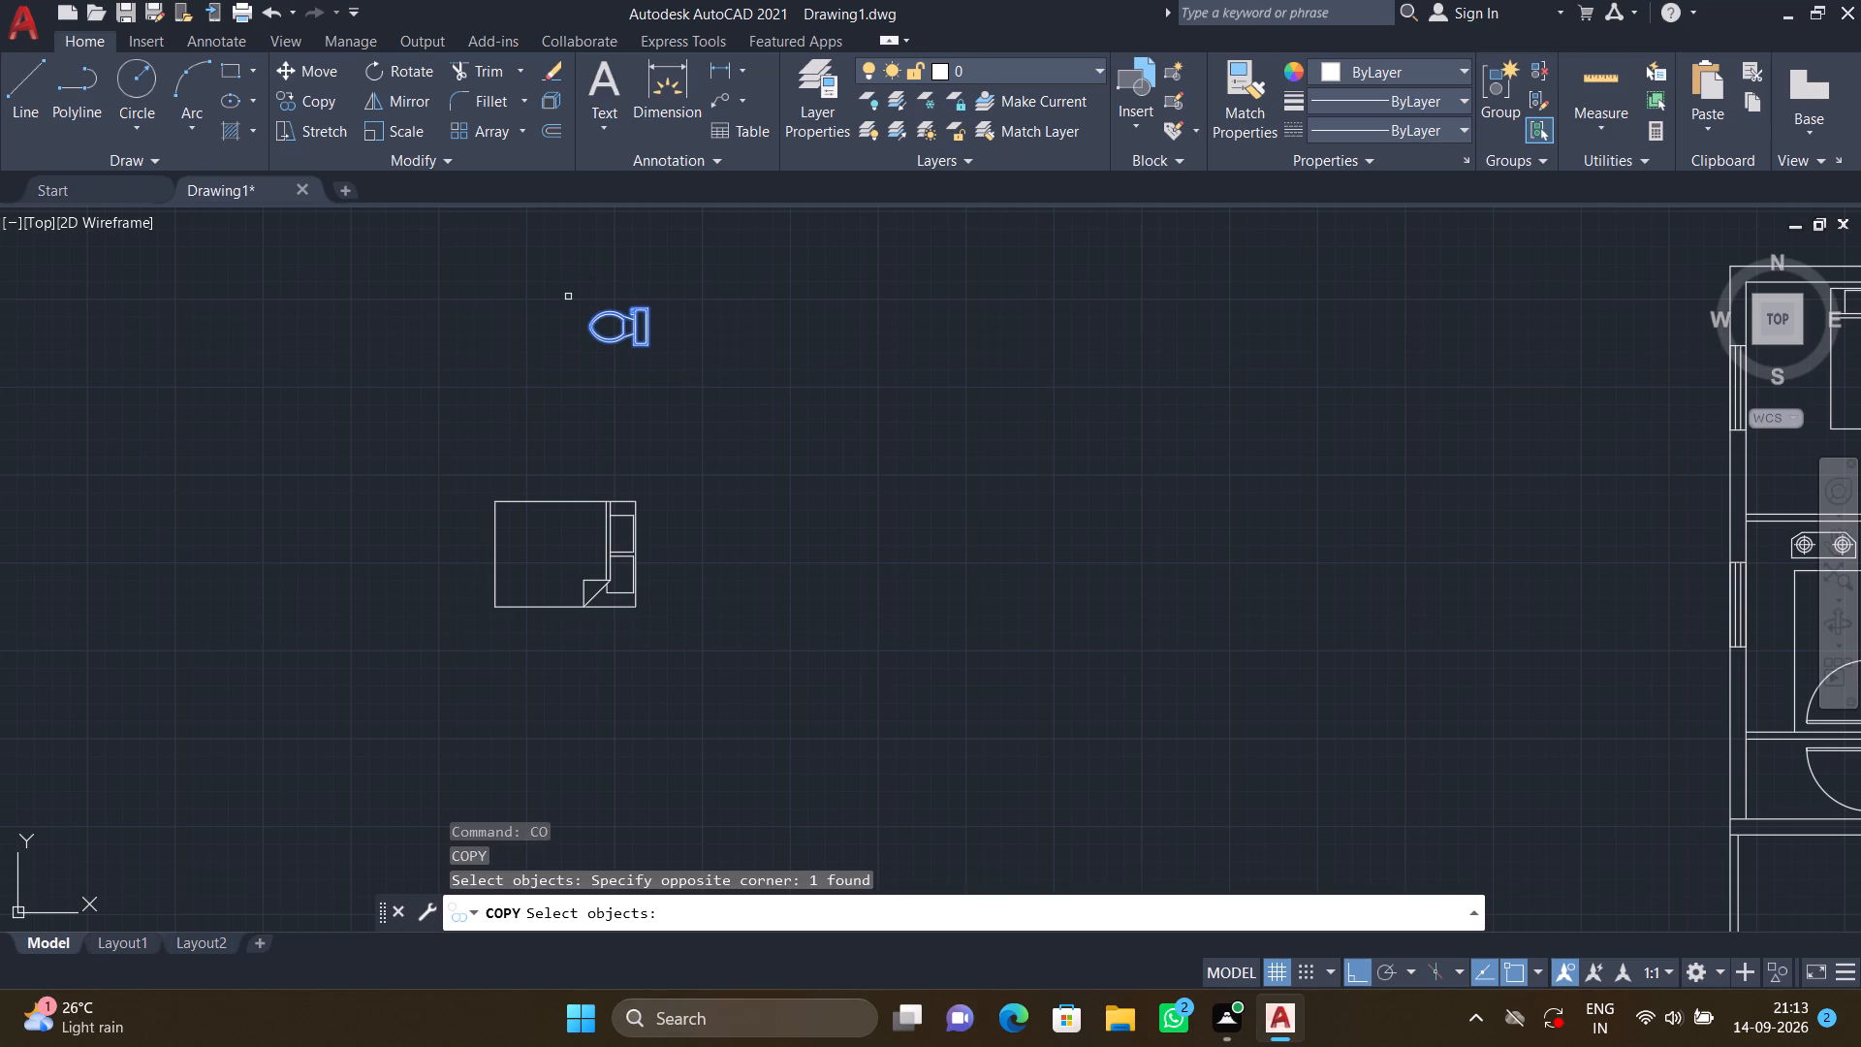
key(F8)
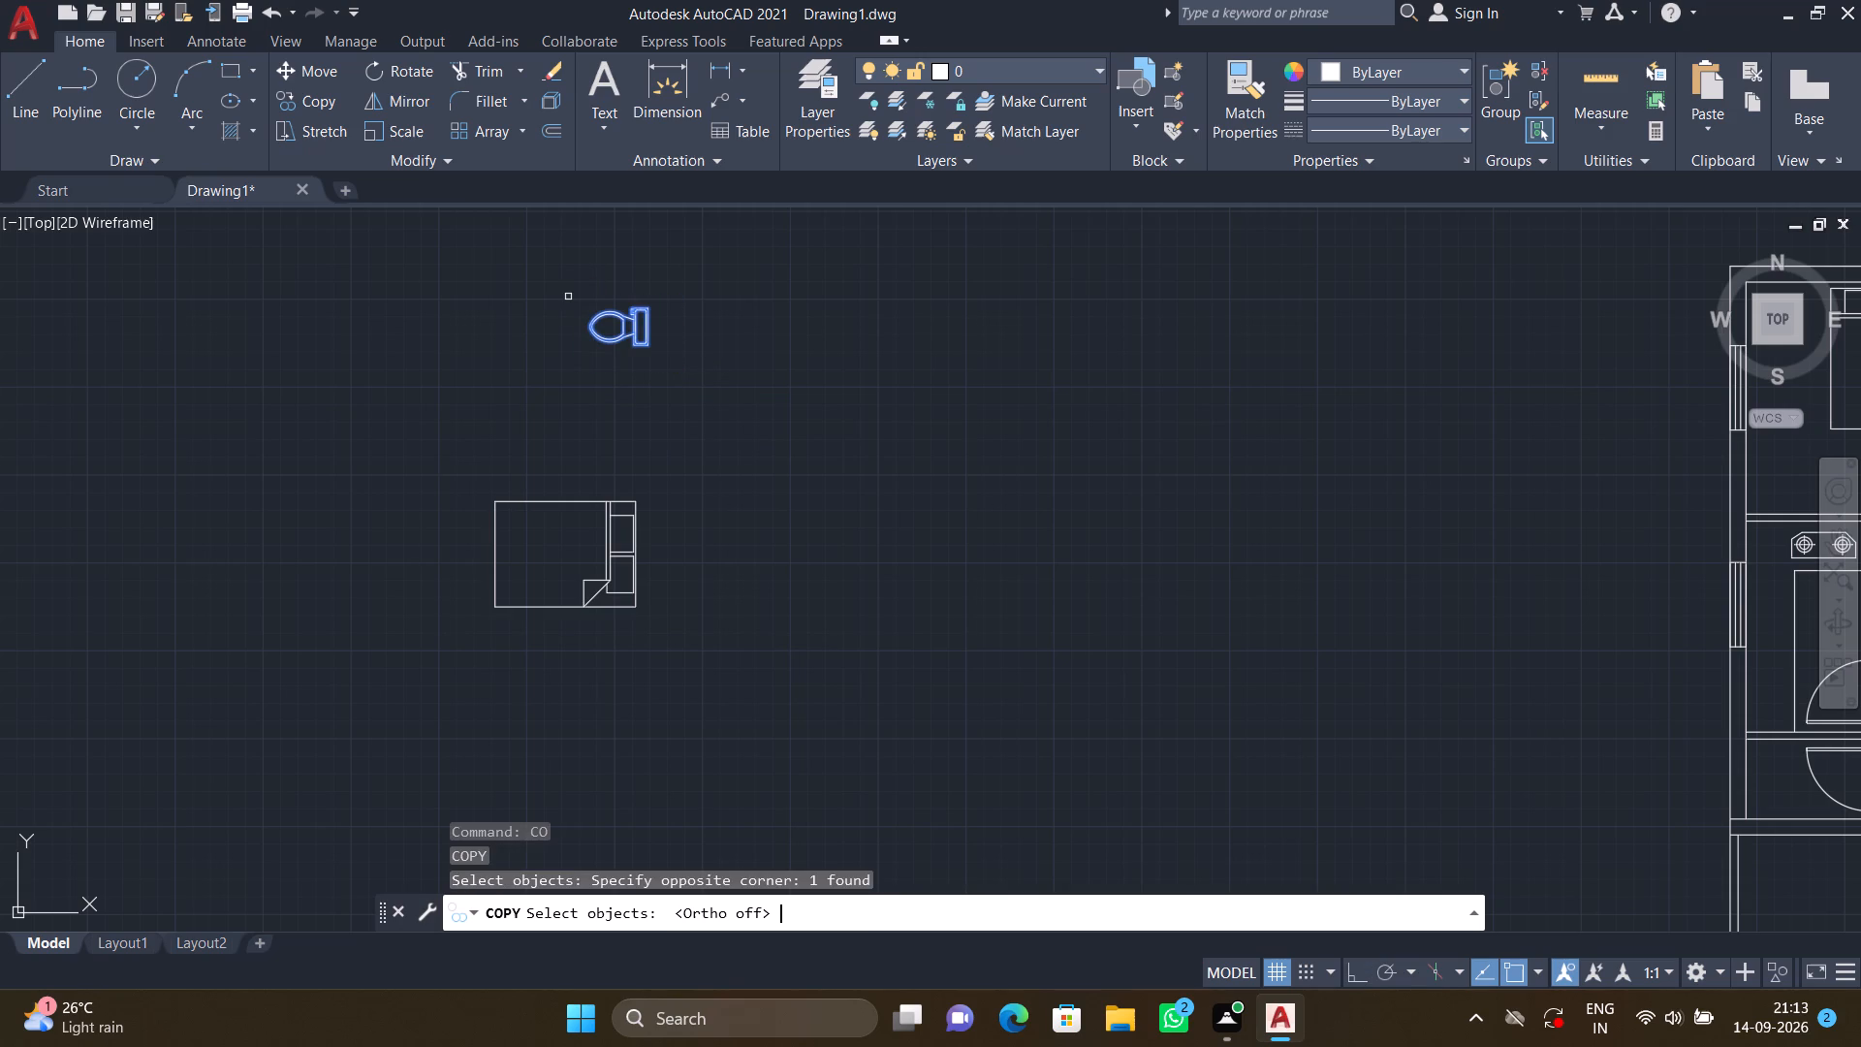
key(Return)
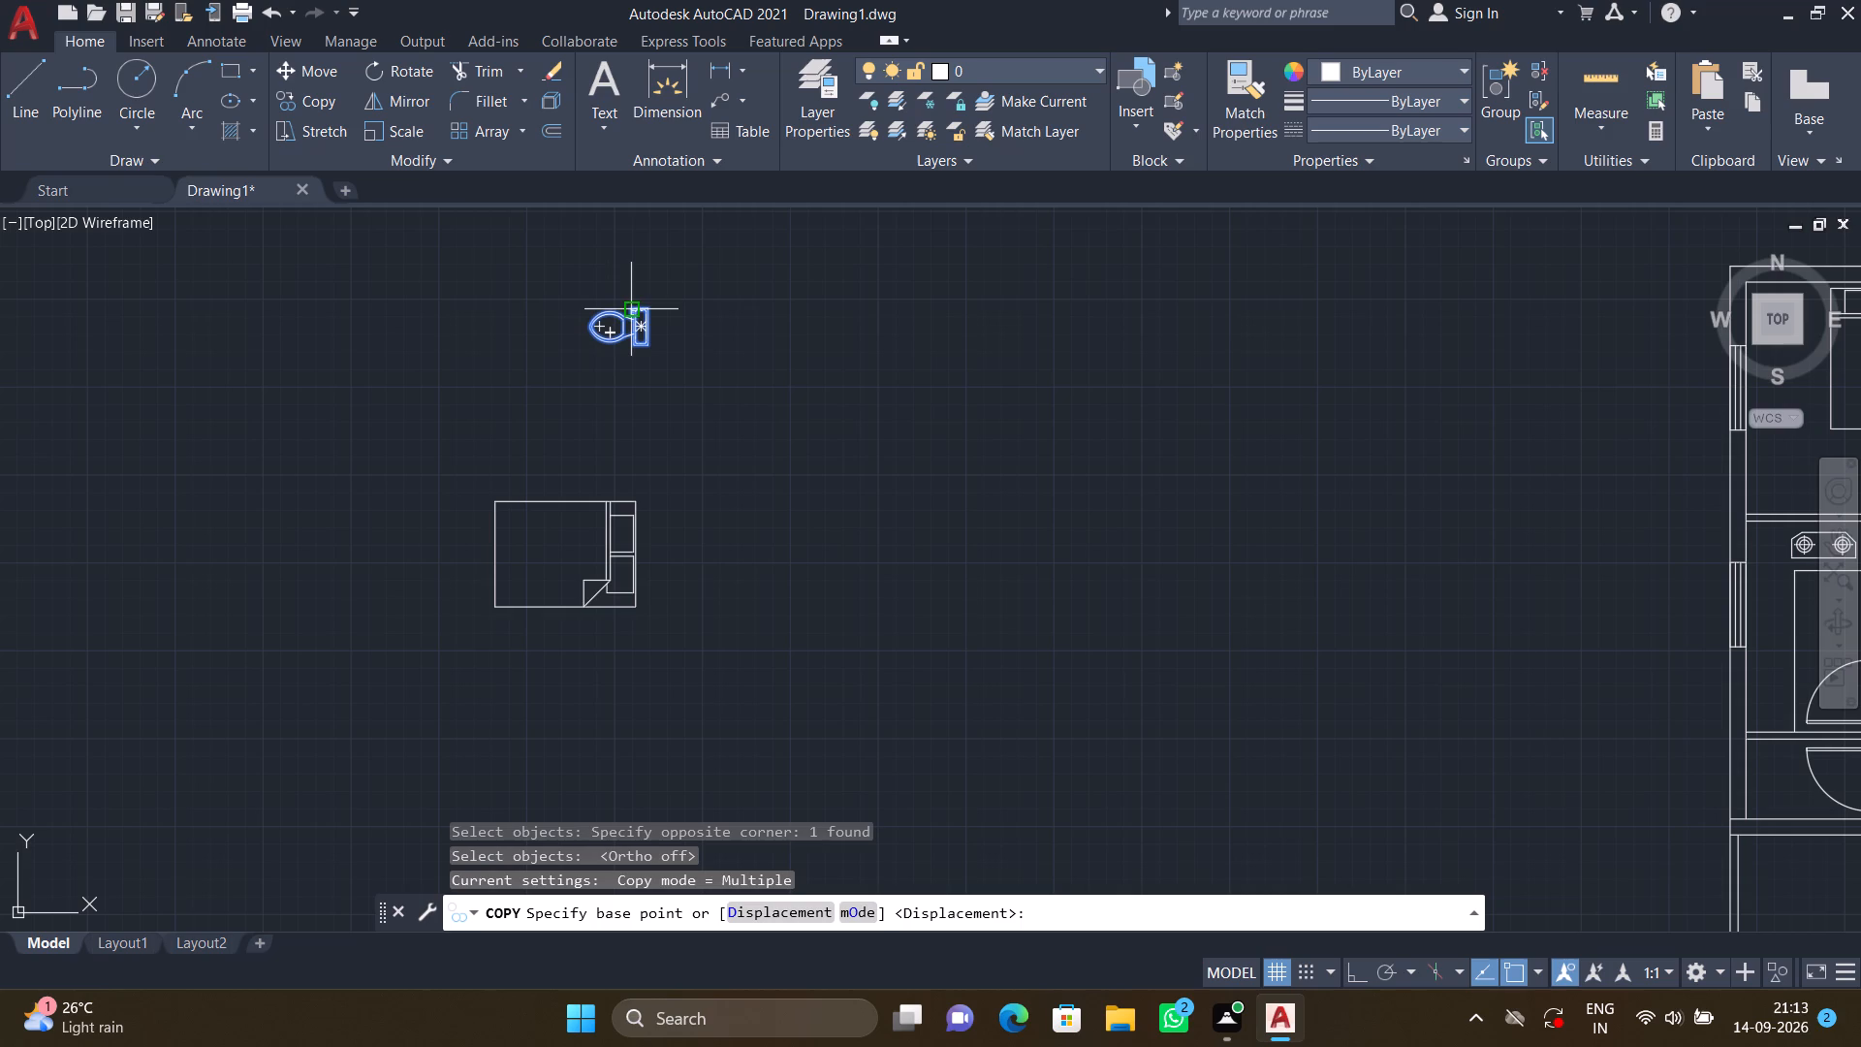
click(648, 304)
scroll(1061, 463, down, 1)
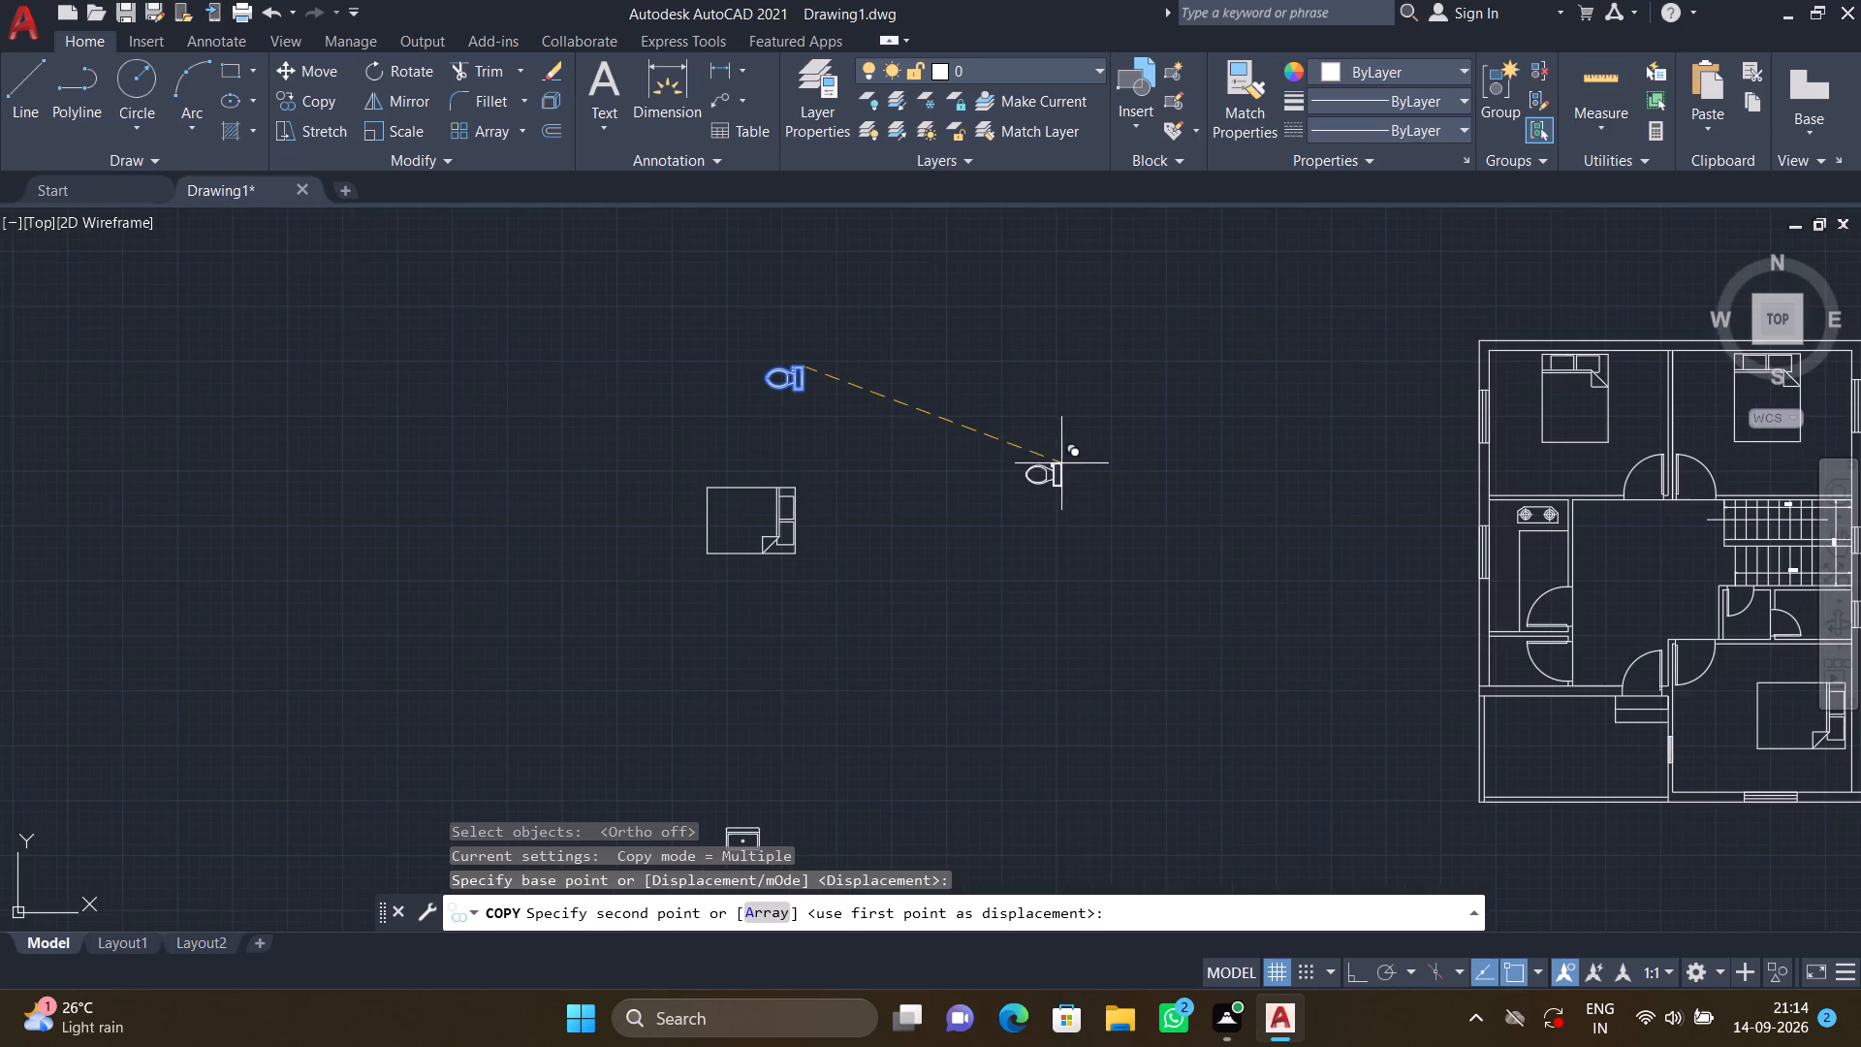
middle_drag(1088, 493, 587, 473)
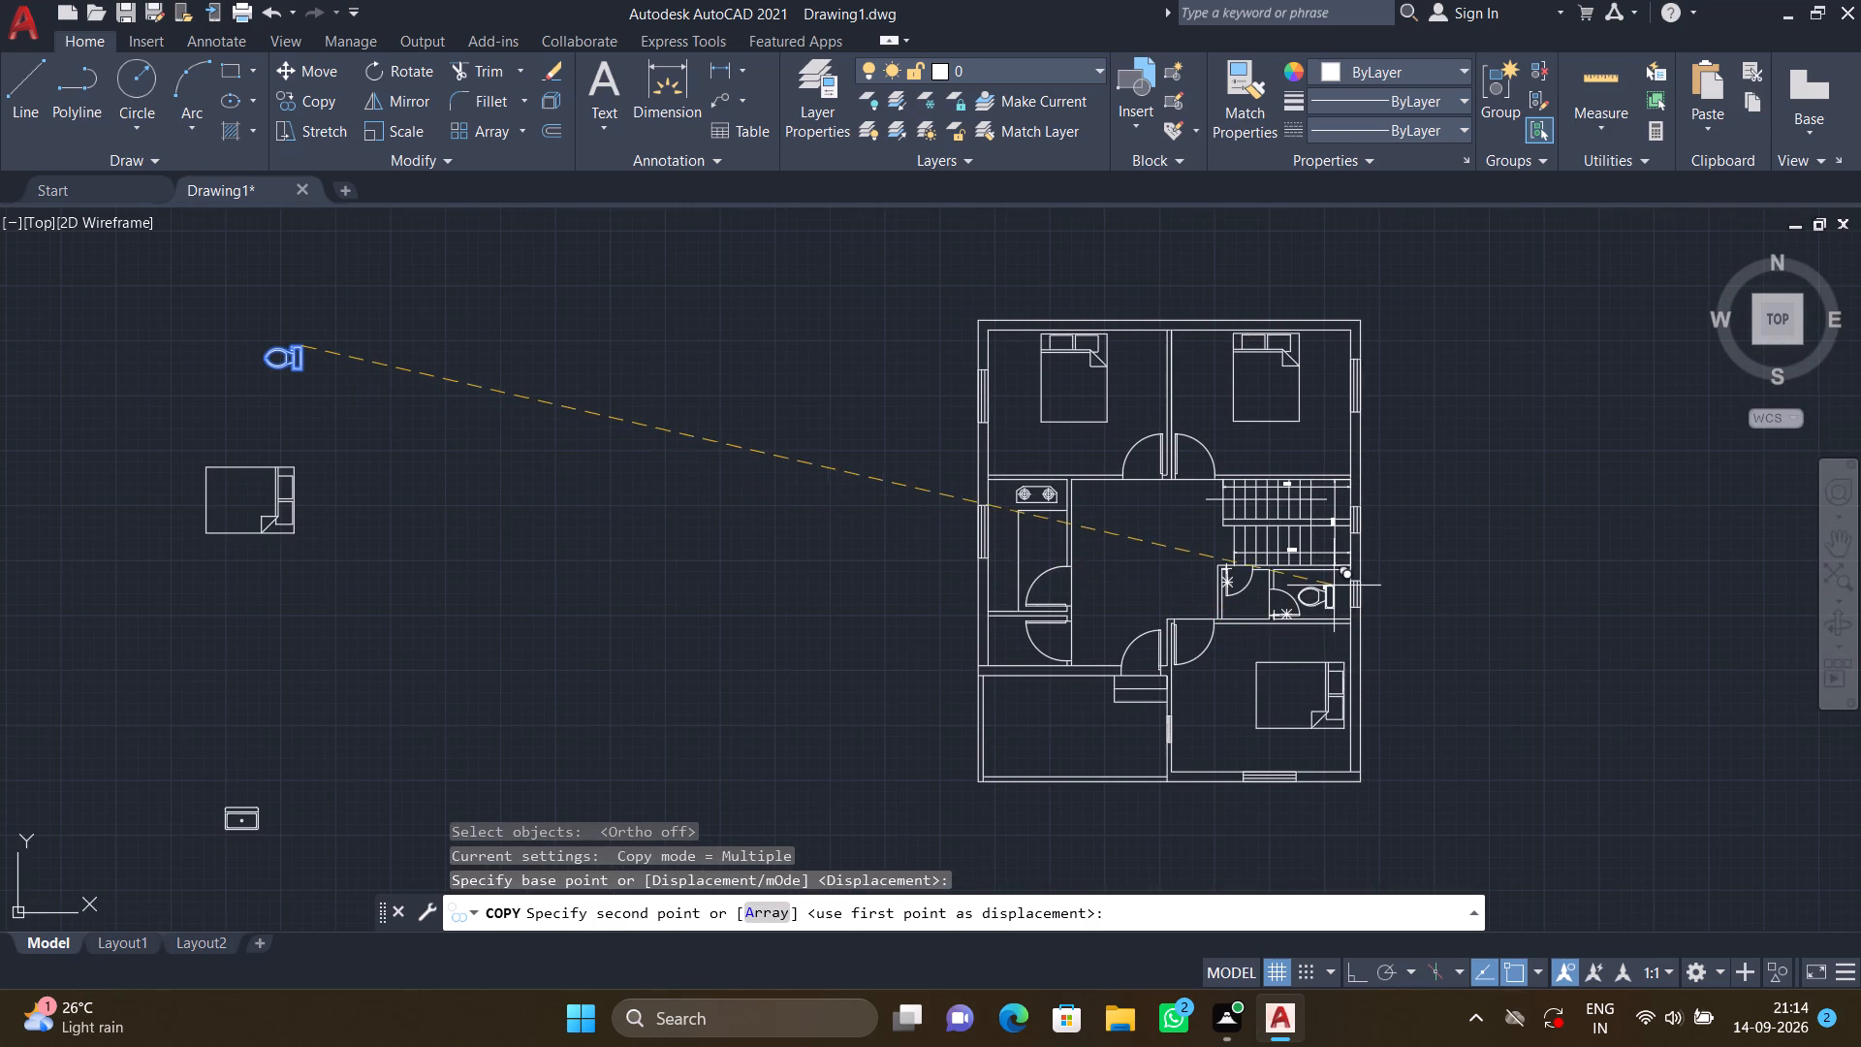
scroll(1334, 584, up, 1)
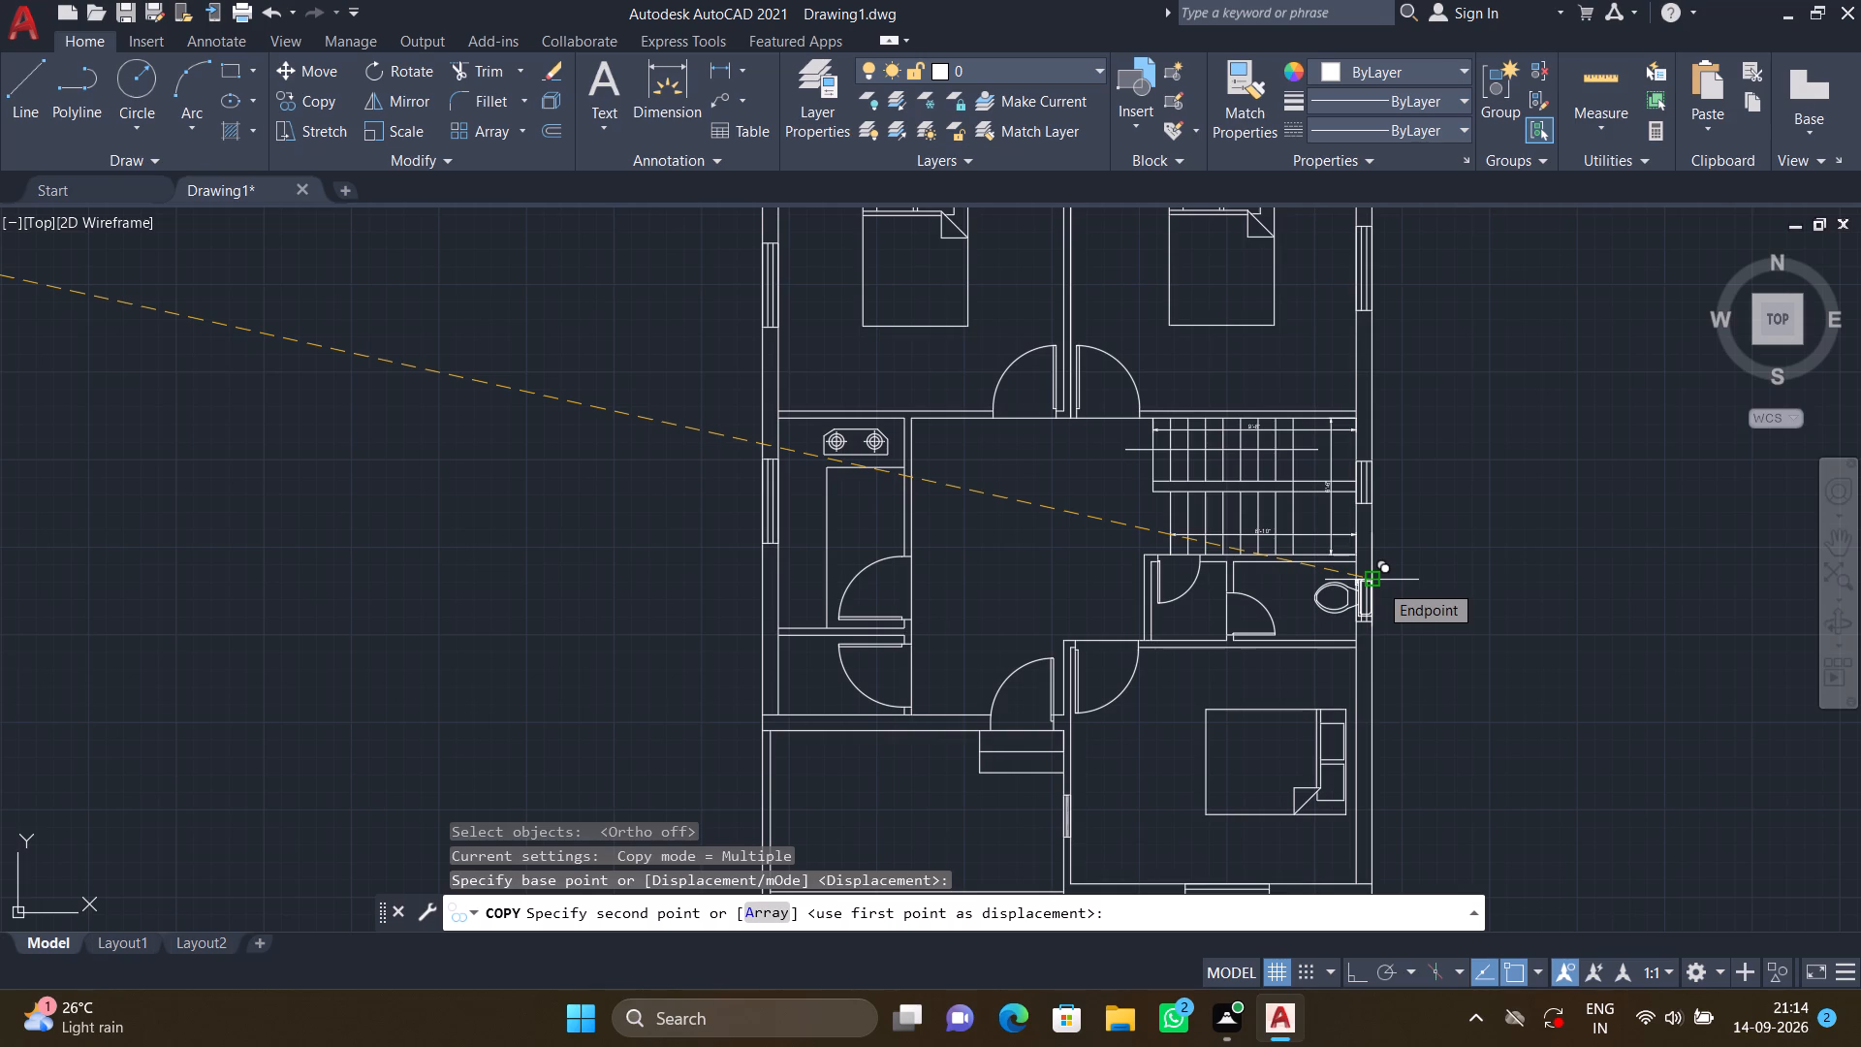
scroll(1355, 578, up, 3)
middle_drag(1317, 584, 1302, 442)
scroll(1304, 456, up, 2)
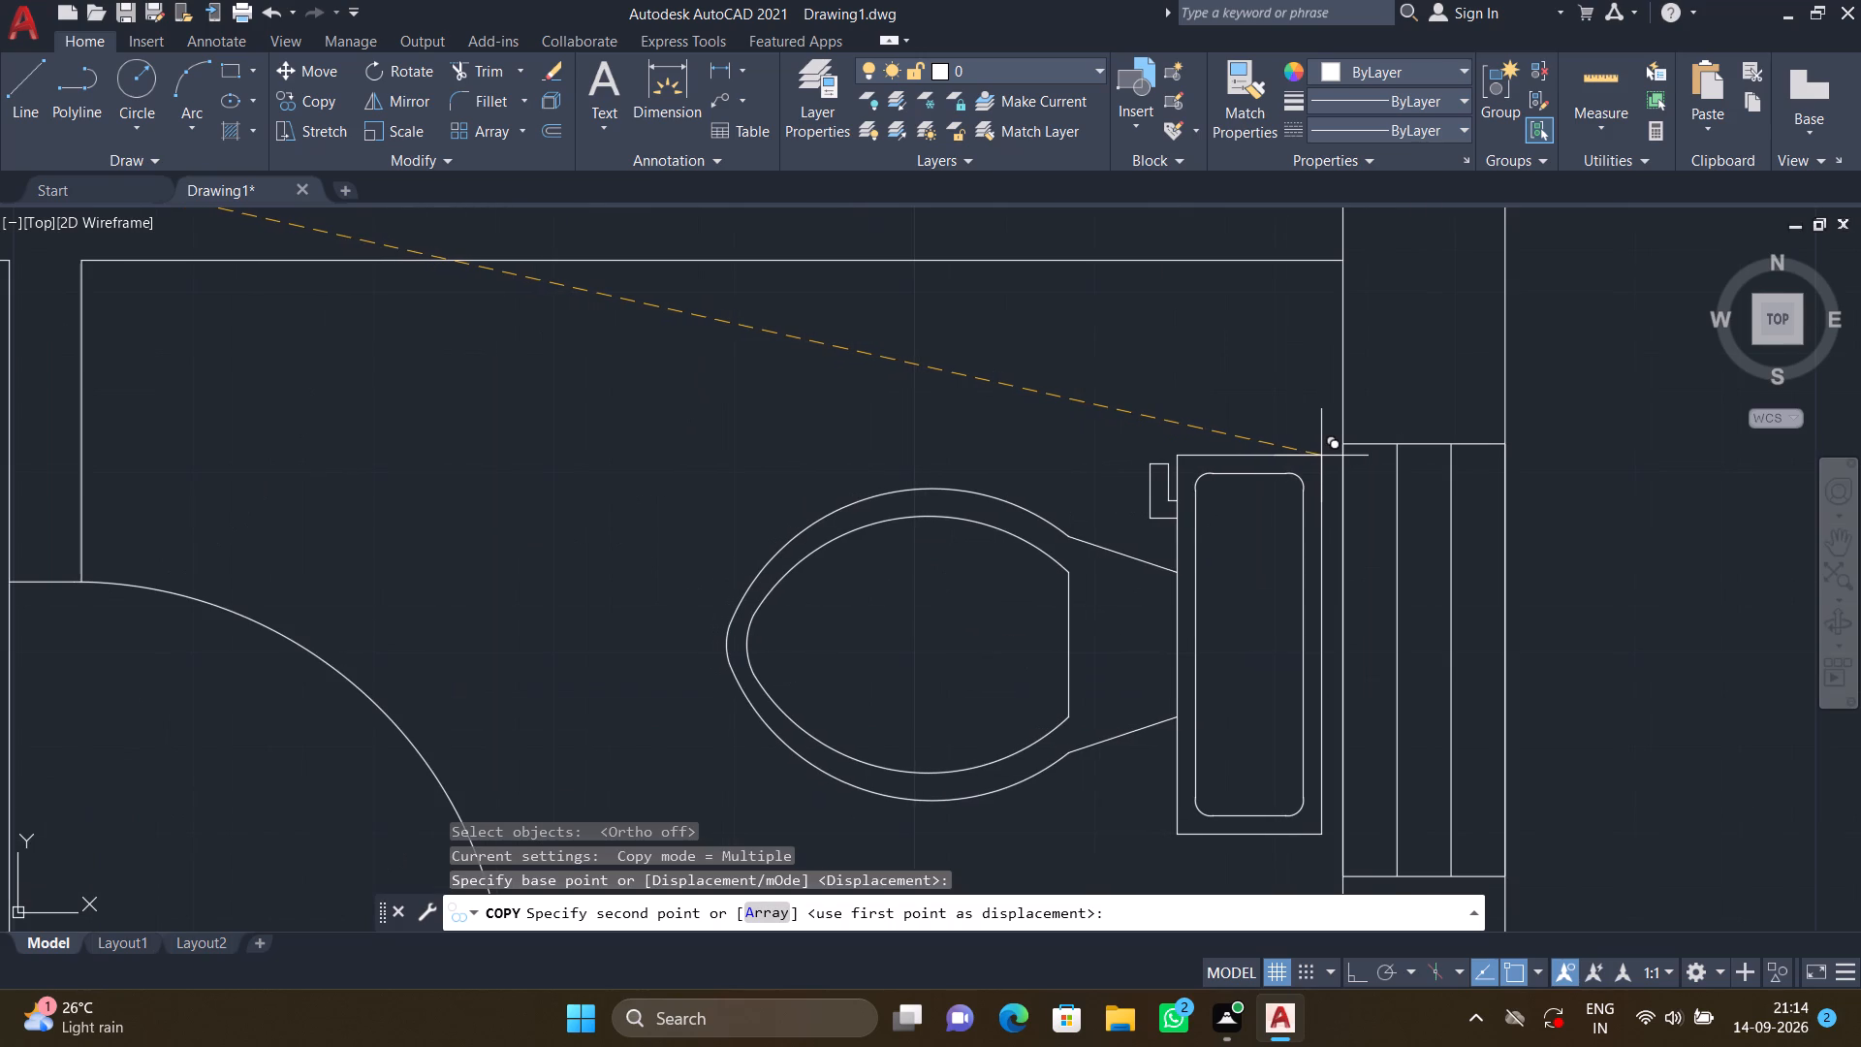
click(1321, 457)
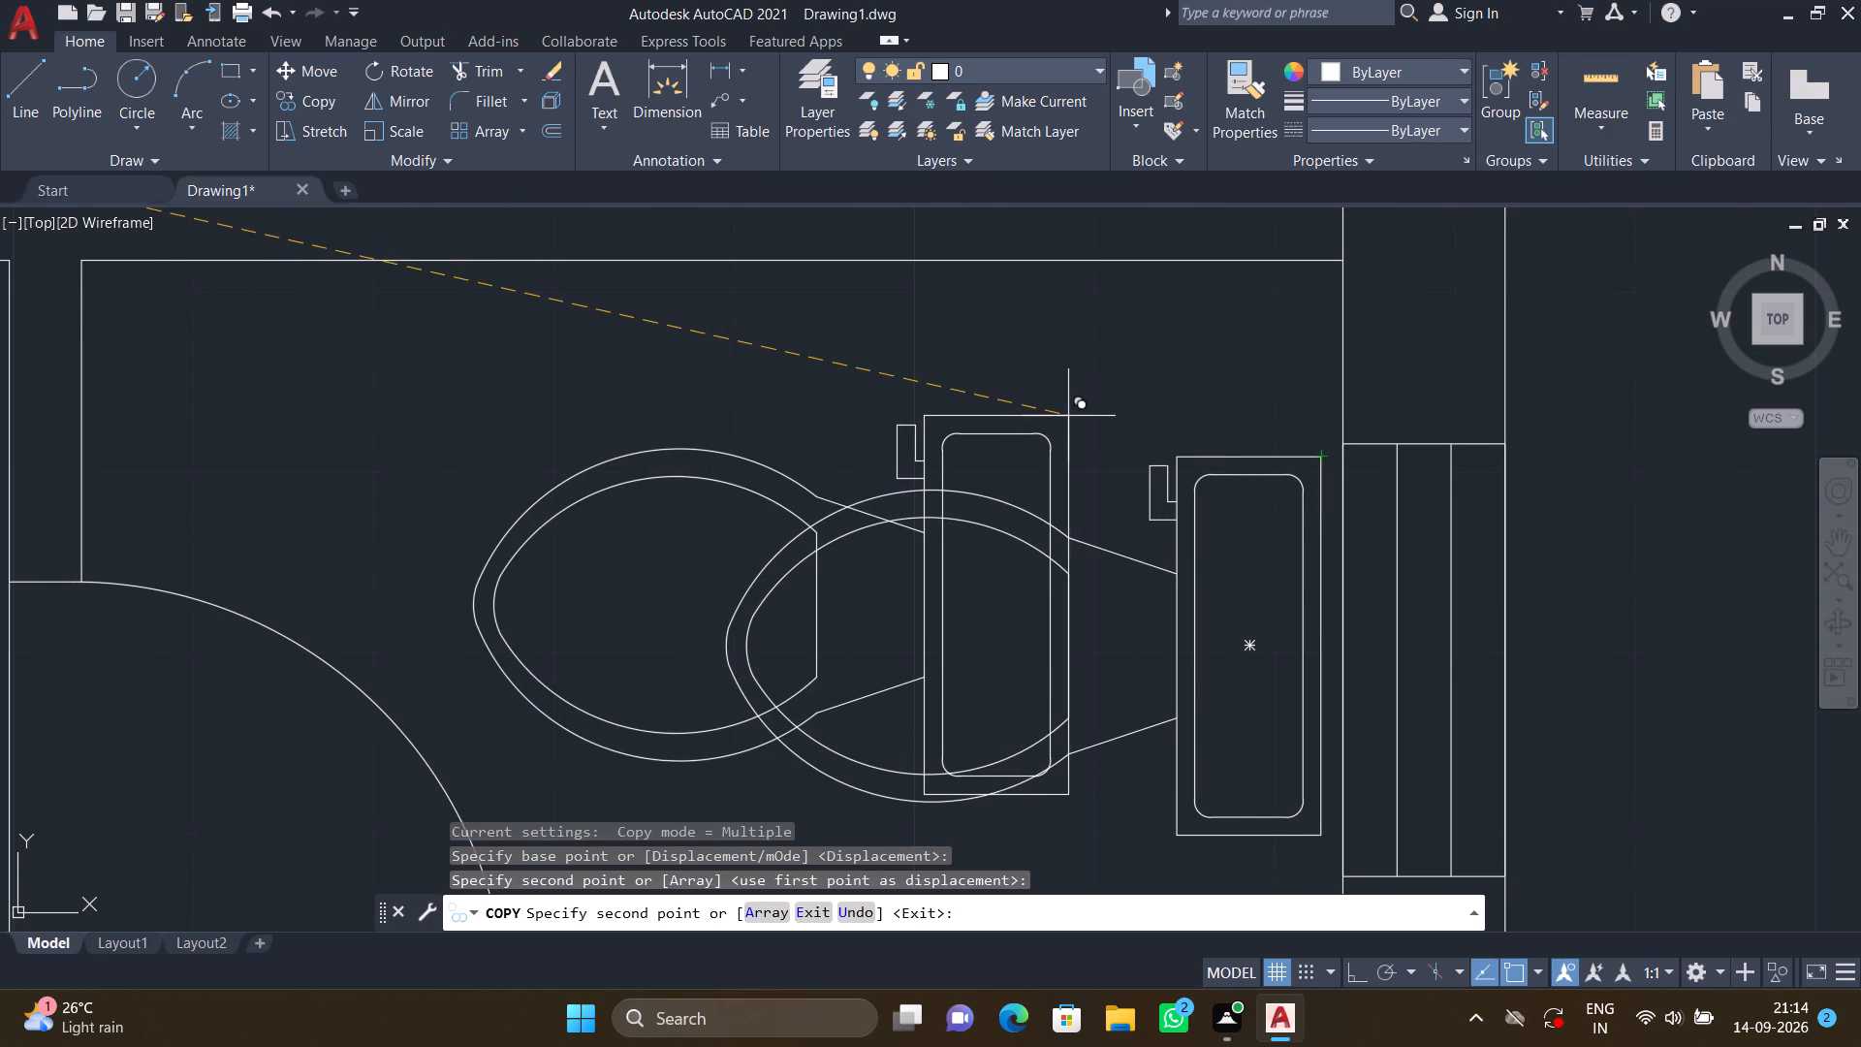
key(Escape)
scroll(1071, 421, down, 3)
scroll(1035, 551, down, 1)
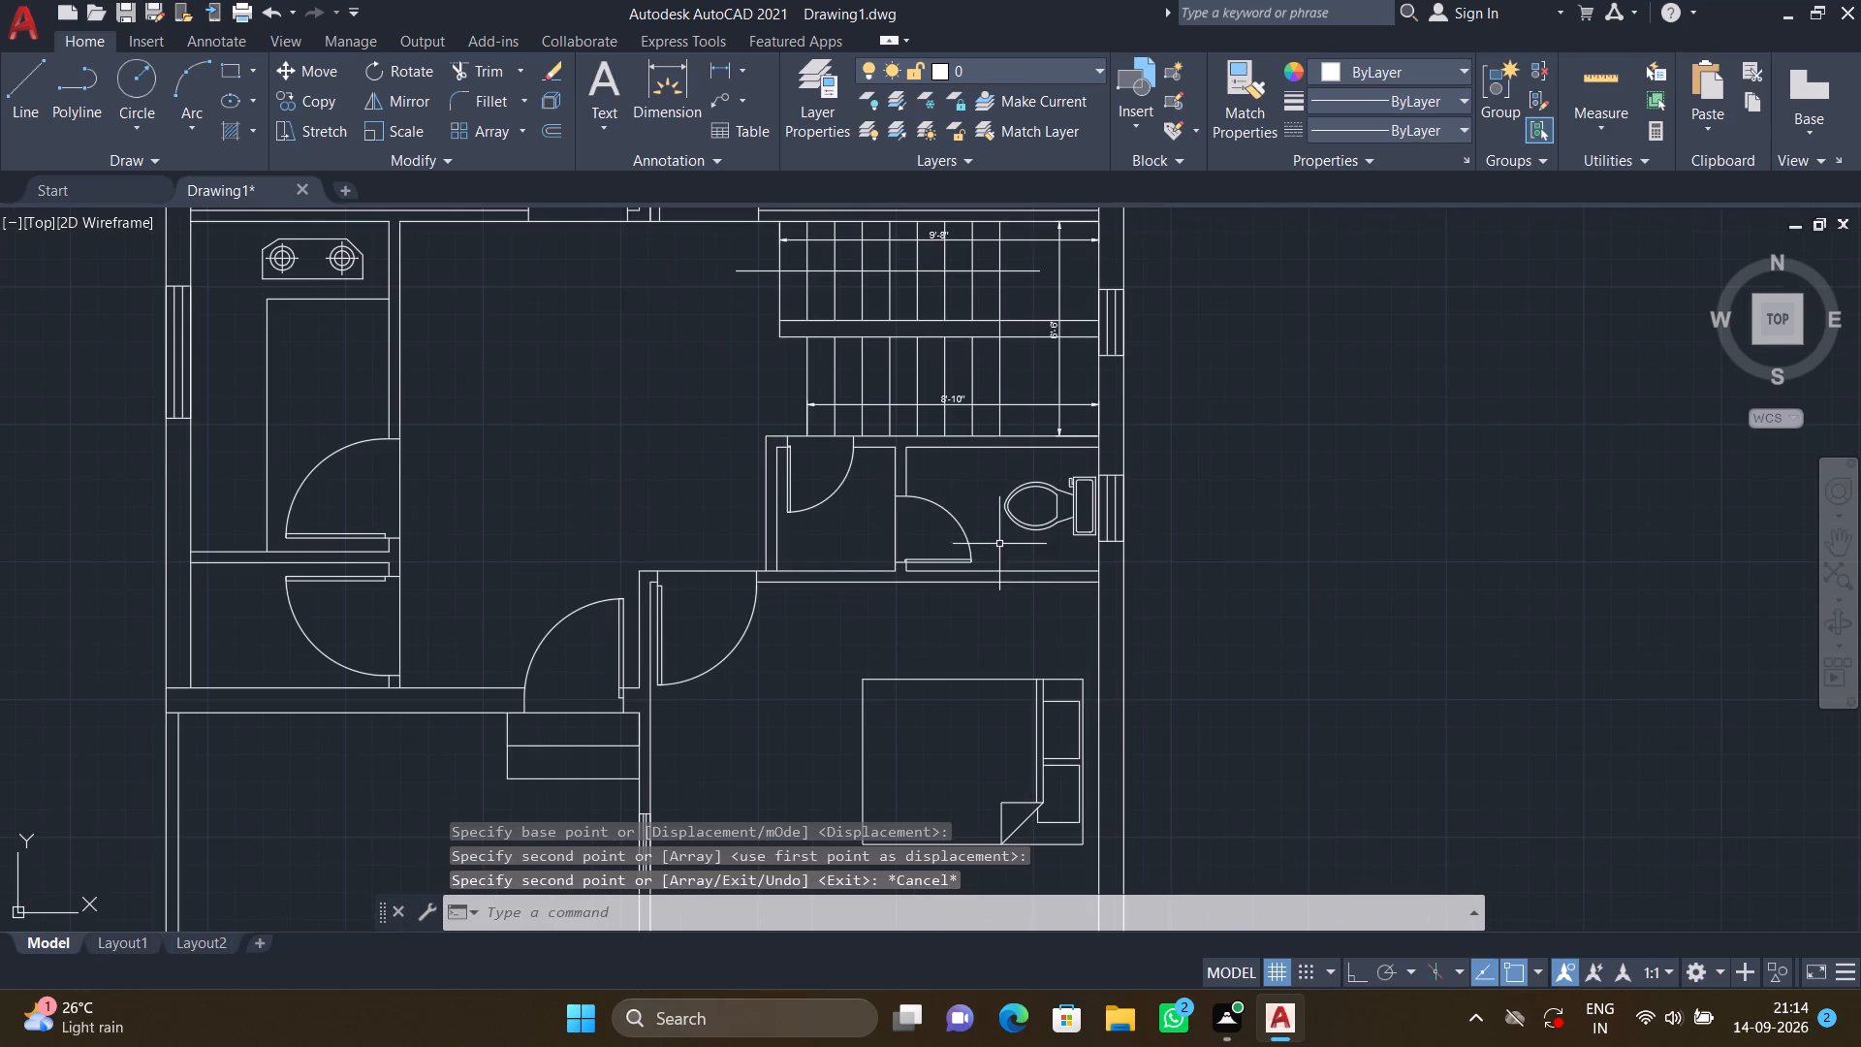
Draw two concentric circles, about 2.7" and 1.5" in radius, in the toilet room's lower-right corner below the tank.
scroll(1063, 552, up, 2)
key(c)
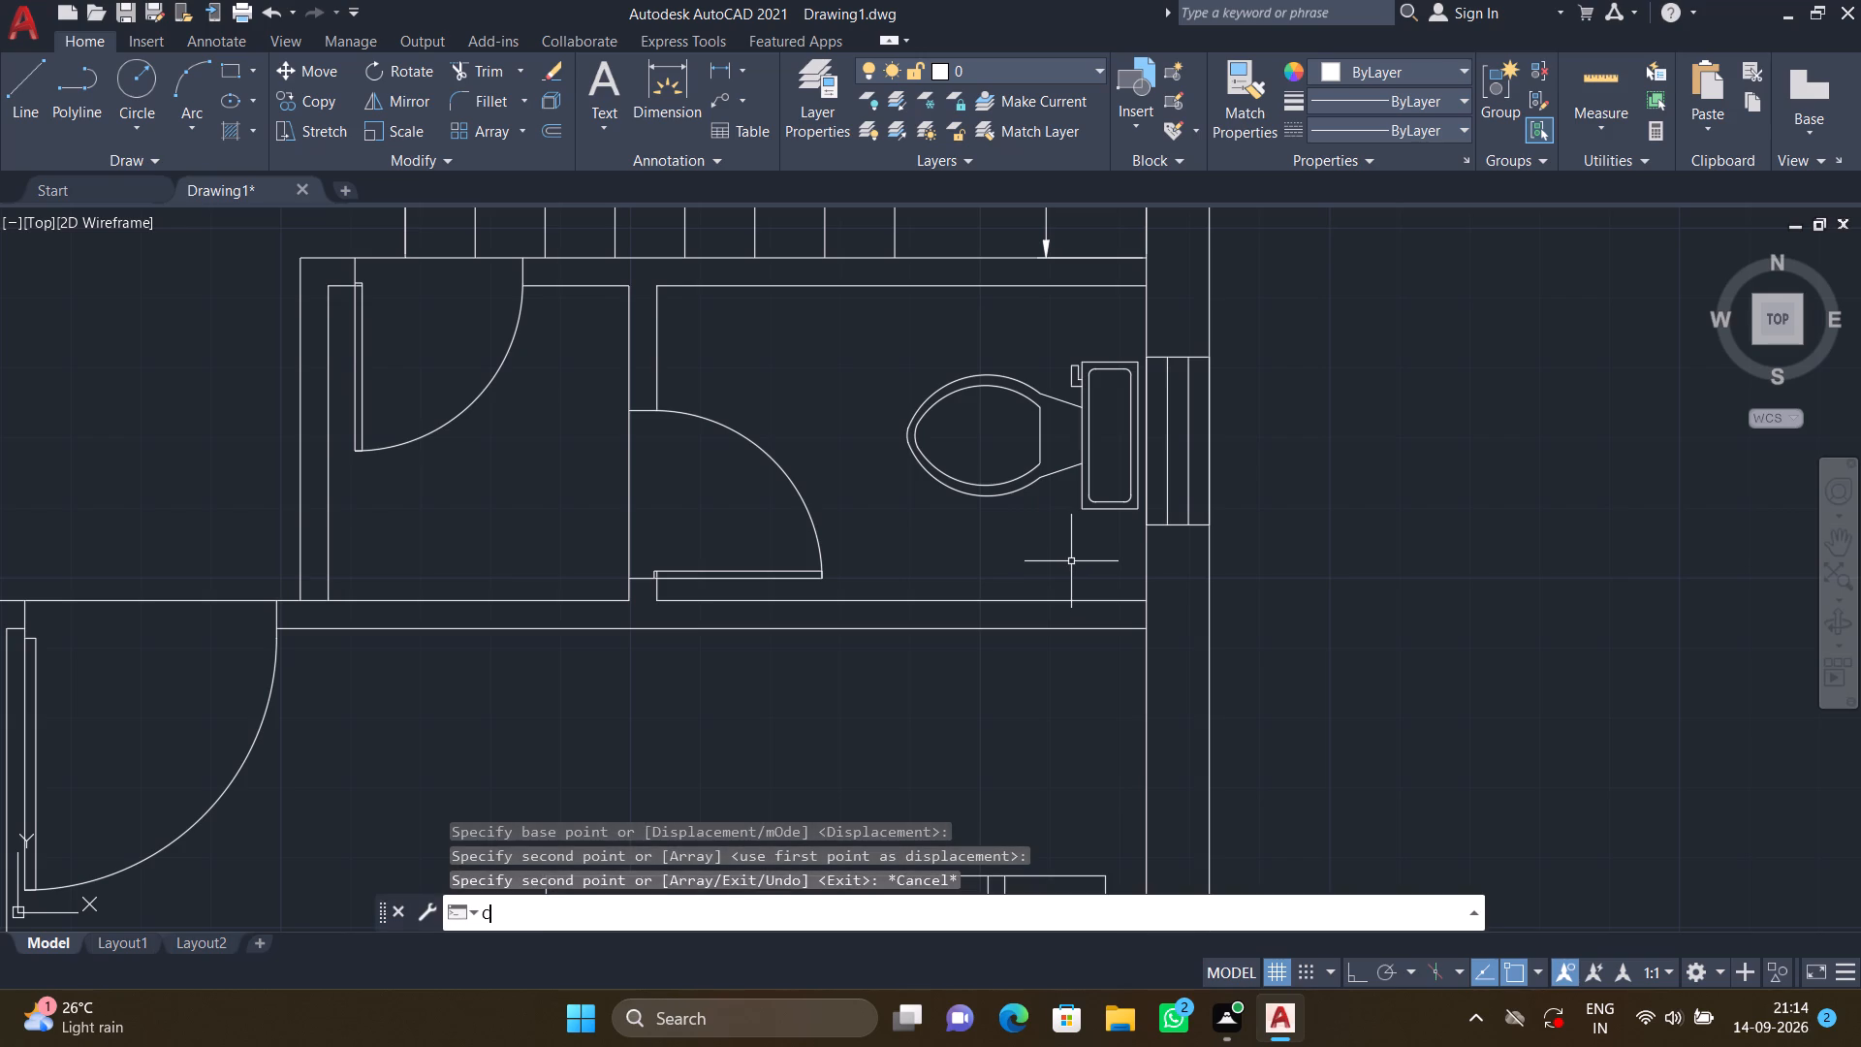
key(Return)
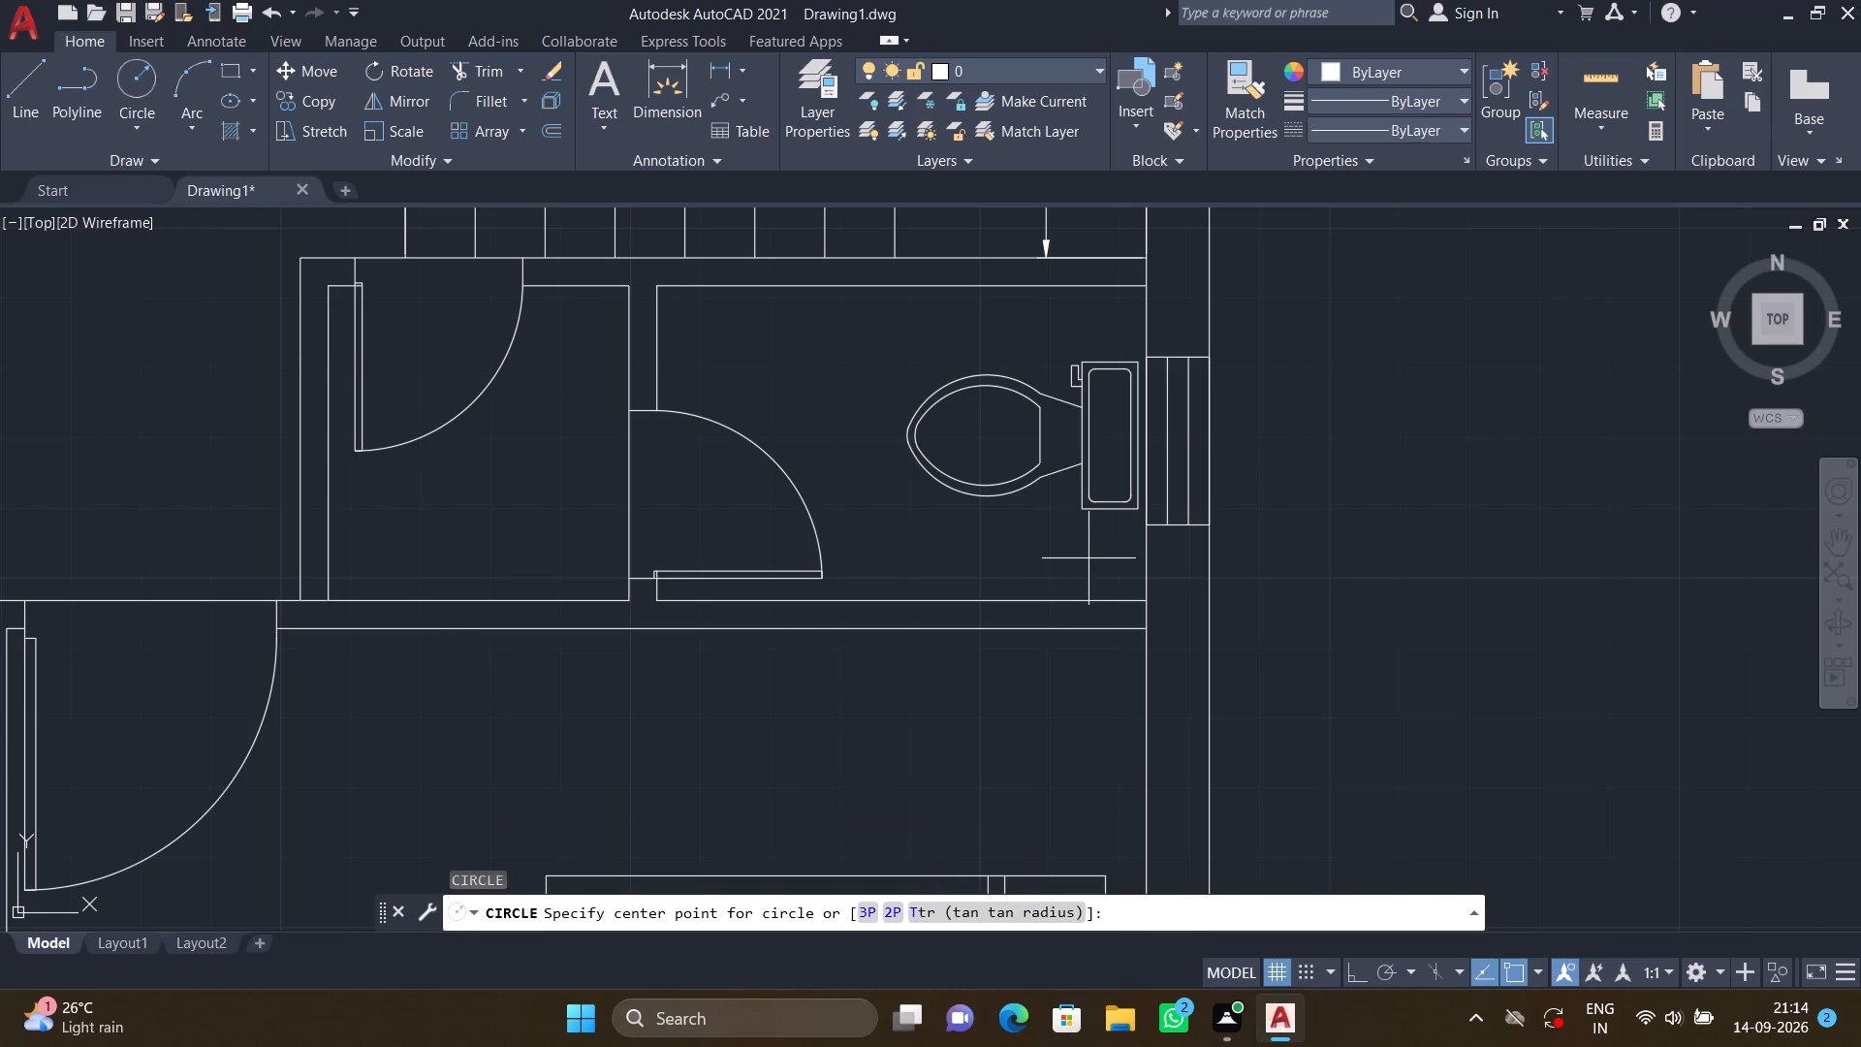
scroll(1102, 568, up, 2)
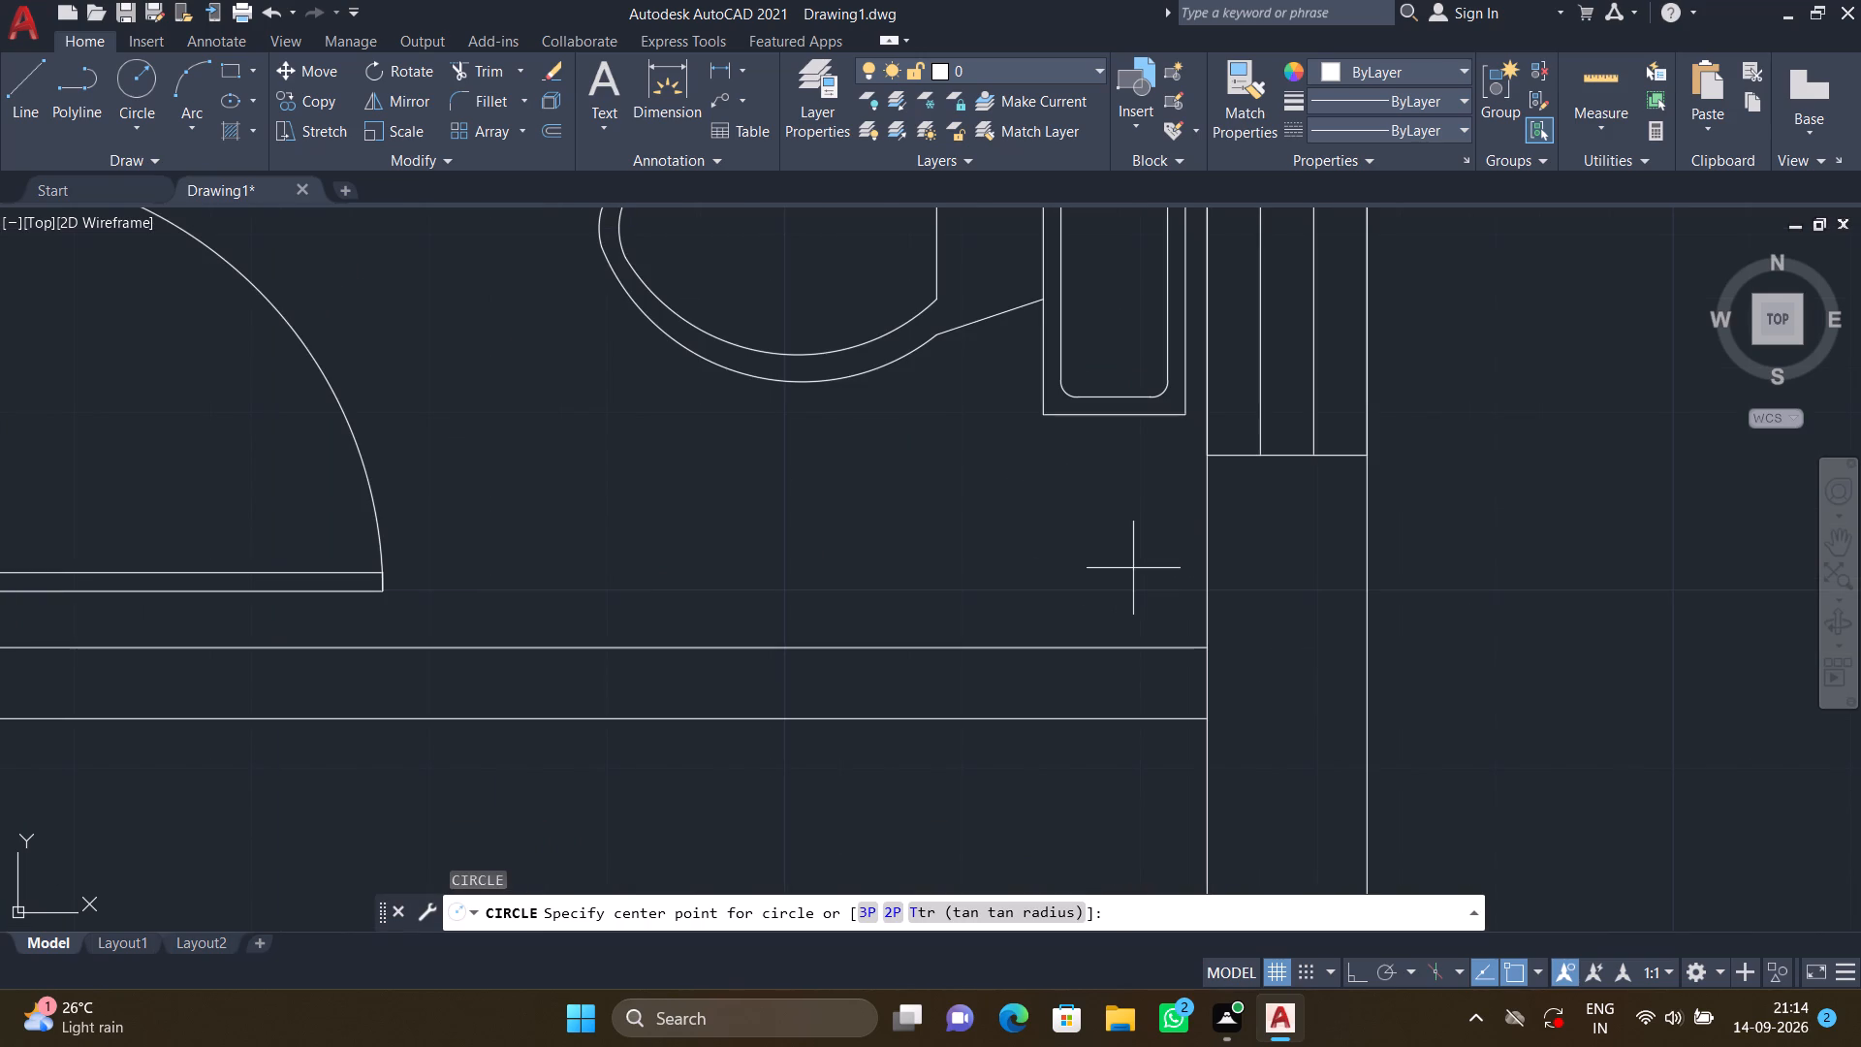
click(1135, 568)
click(1148, 614)
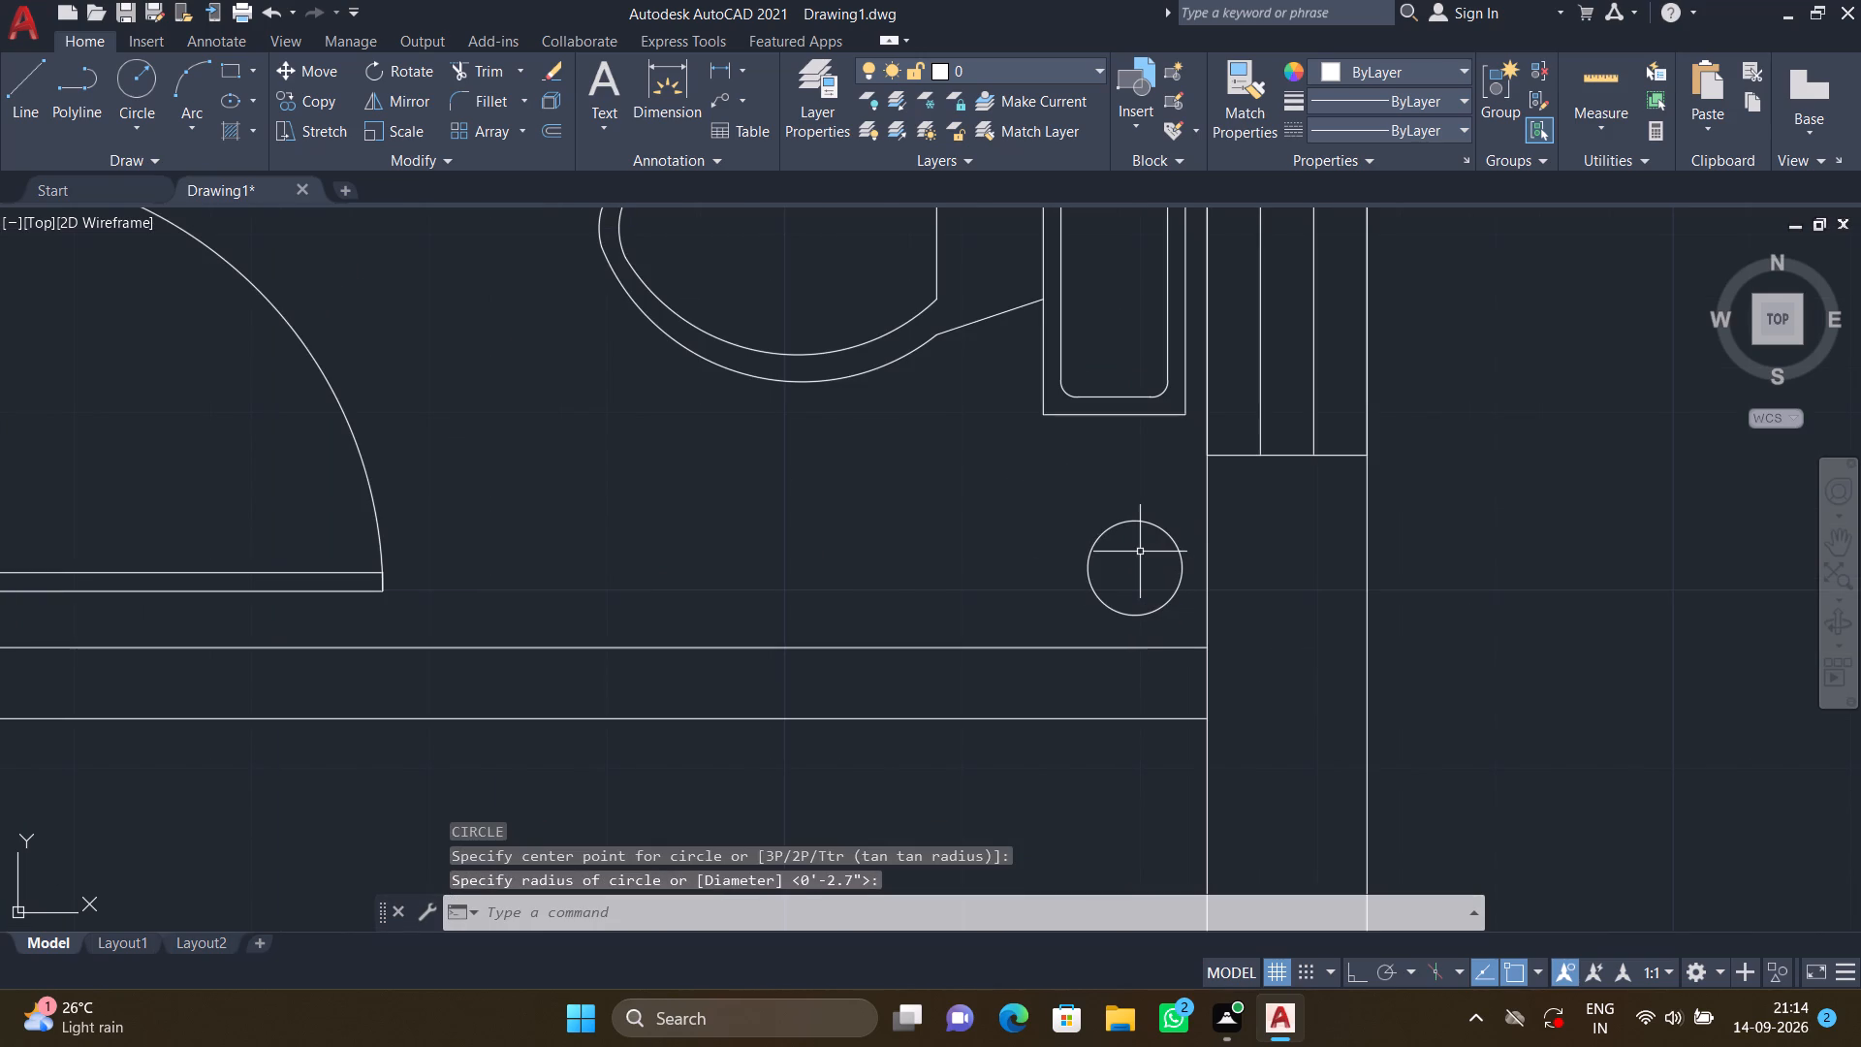
key(space)
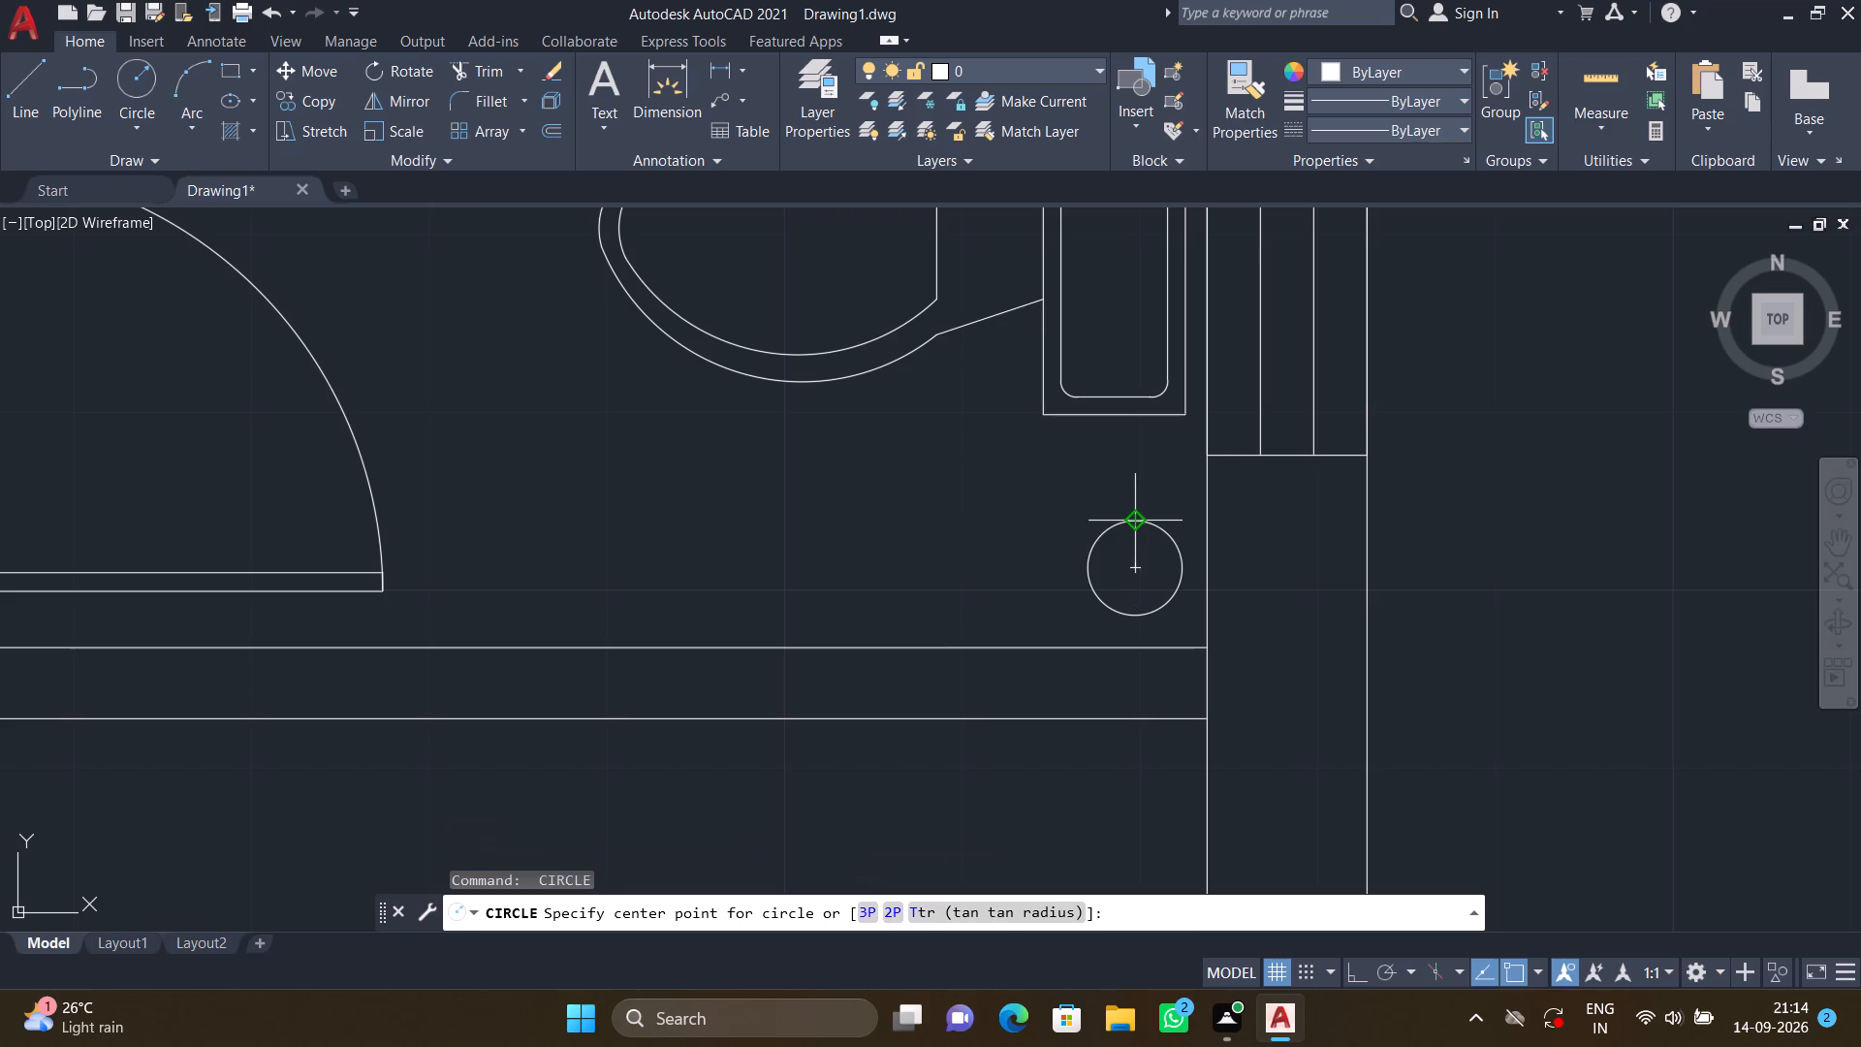
click(1138, 564)
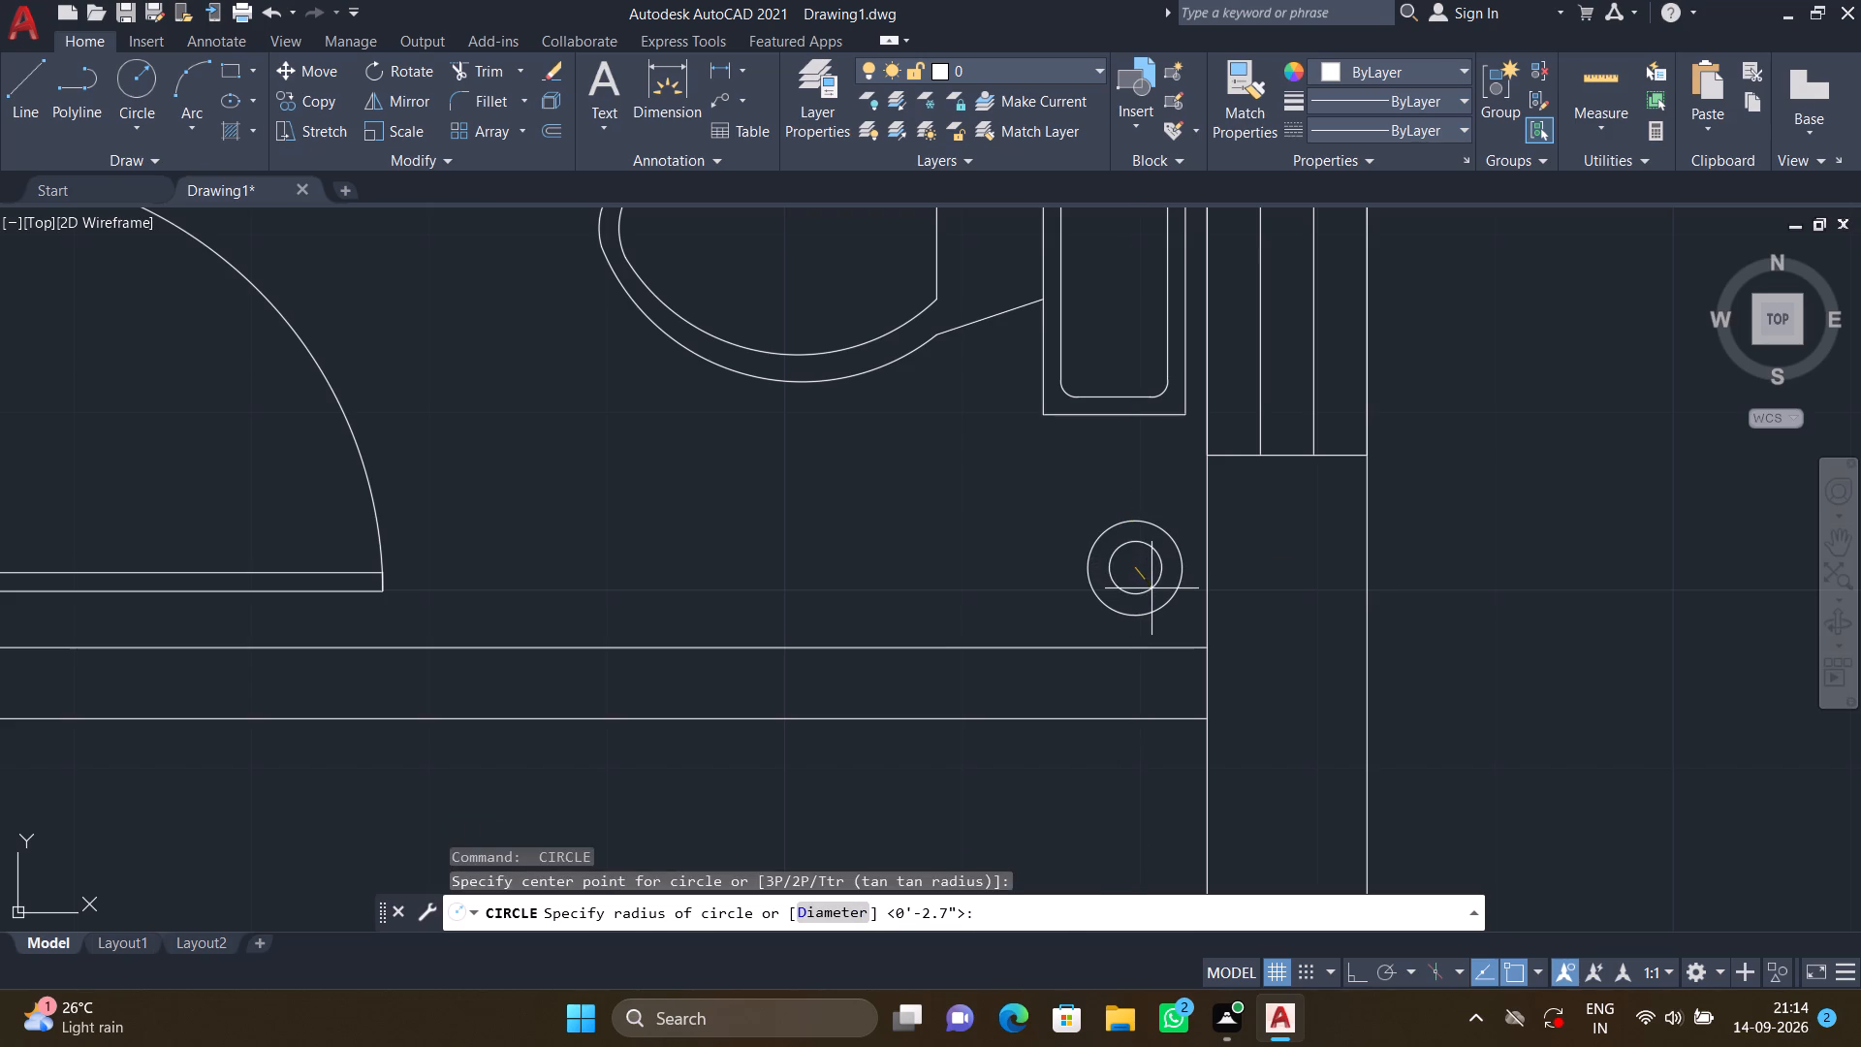
click(1151, 588)
Draw a circle about 2.7" in radius inside the copied toilet's bowl, with a smaller concentric circle in it.
scroll(902, 425, down, 1)
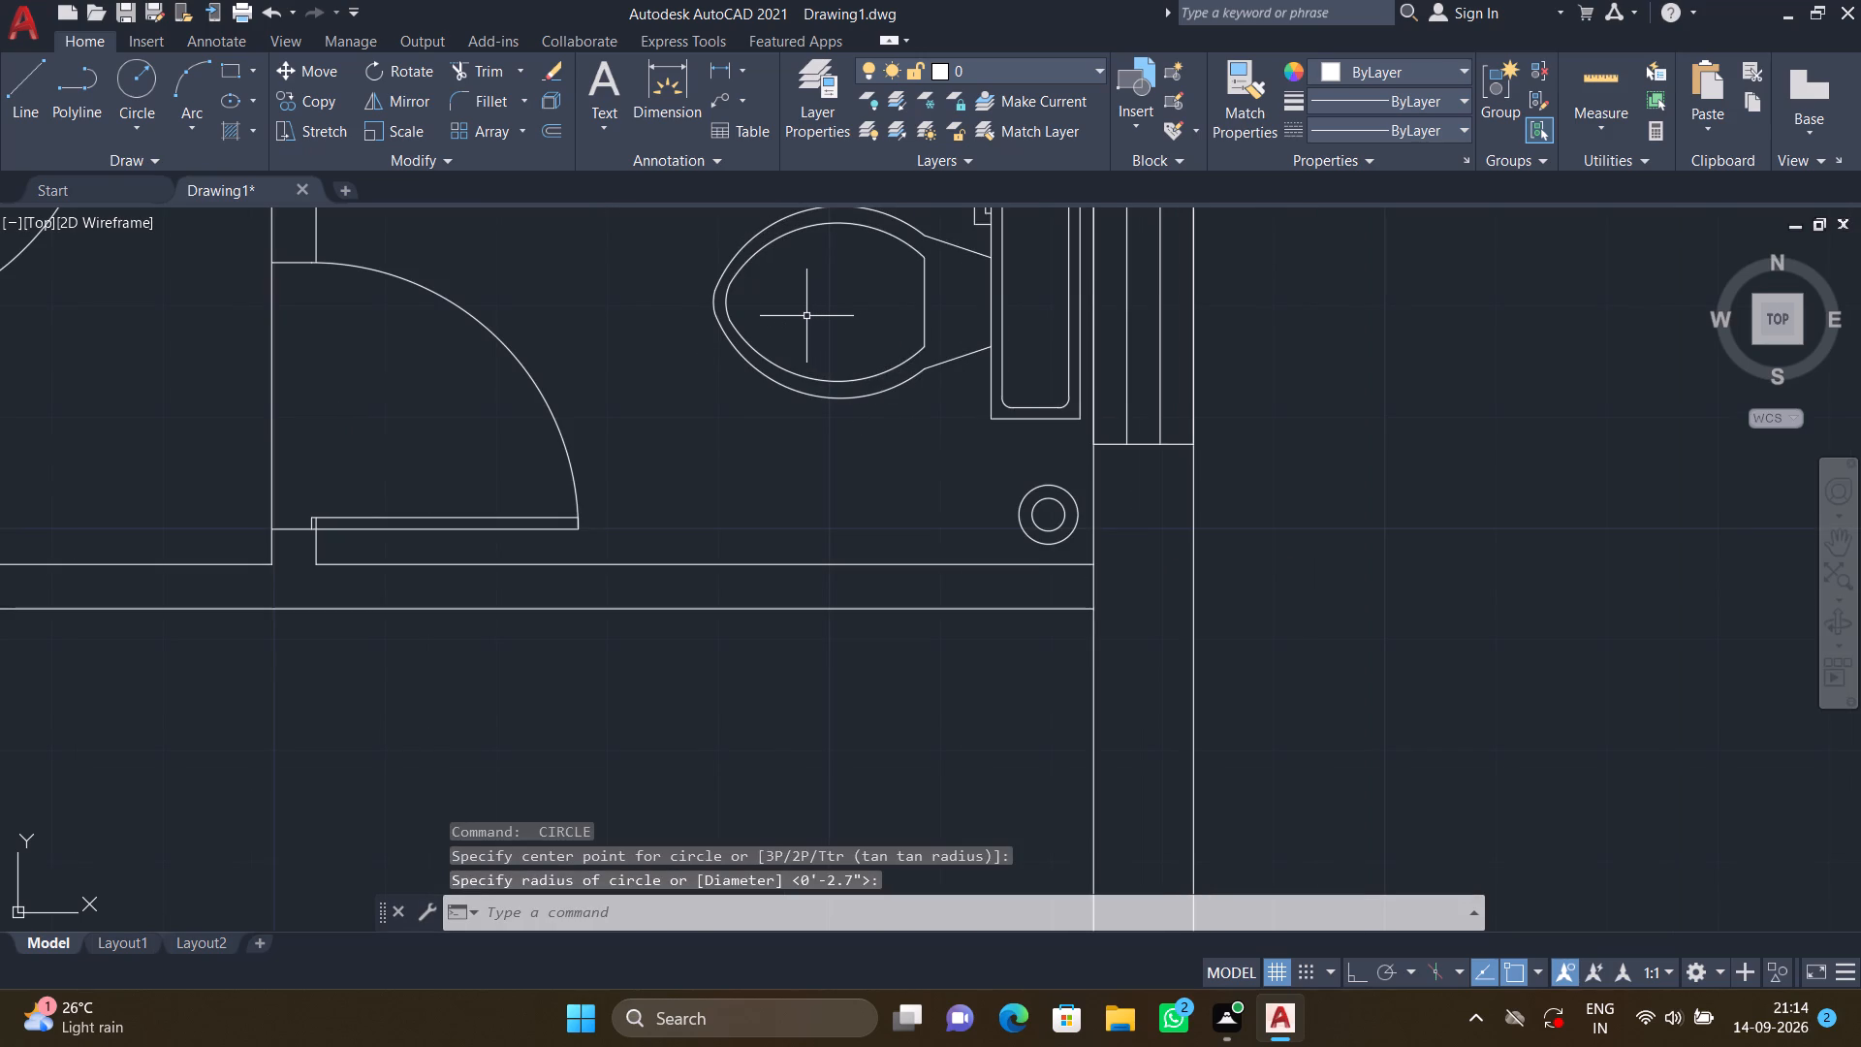
key(c)
key(Return)
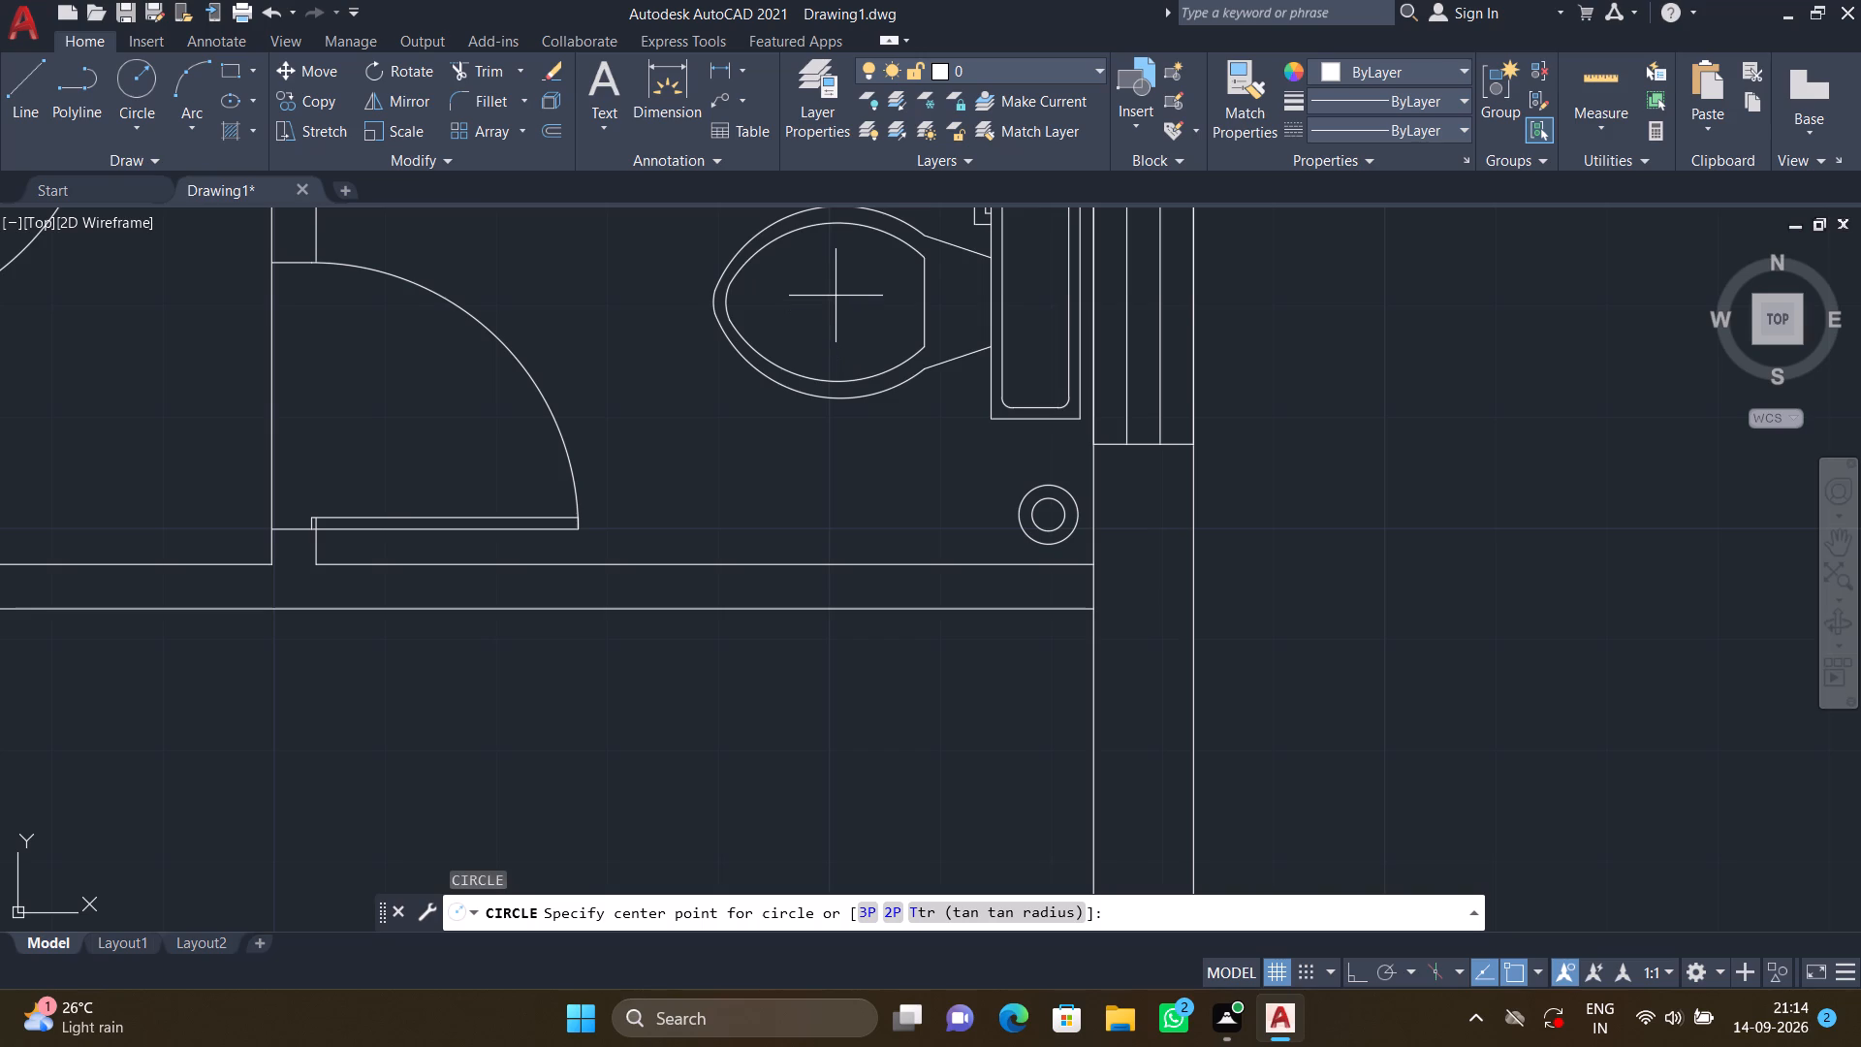
click(833, 301)
click(850, 326)
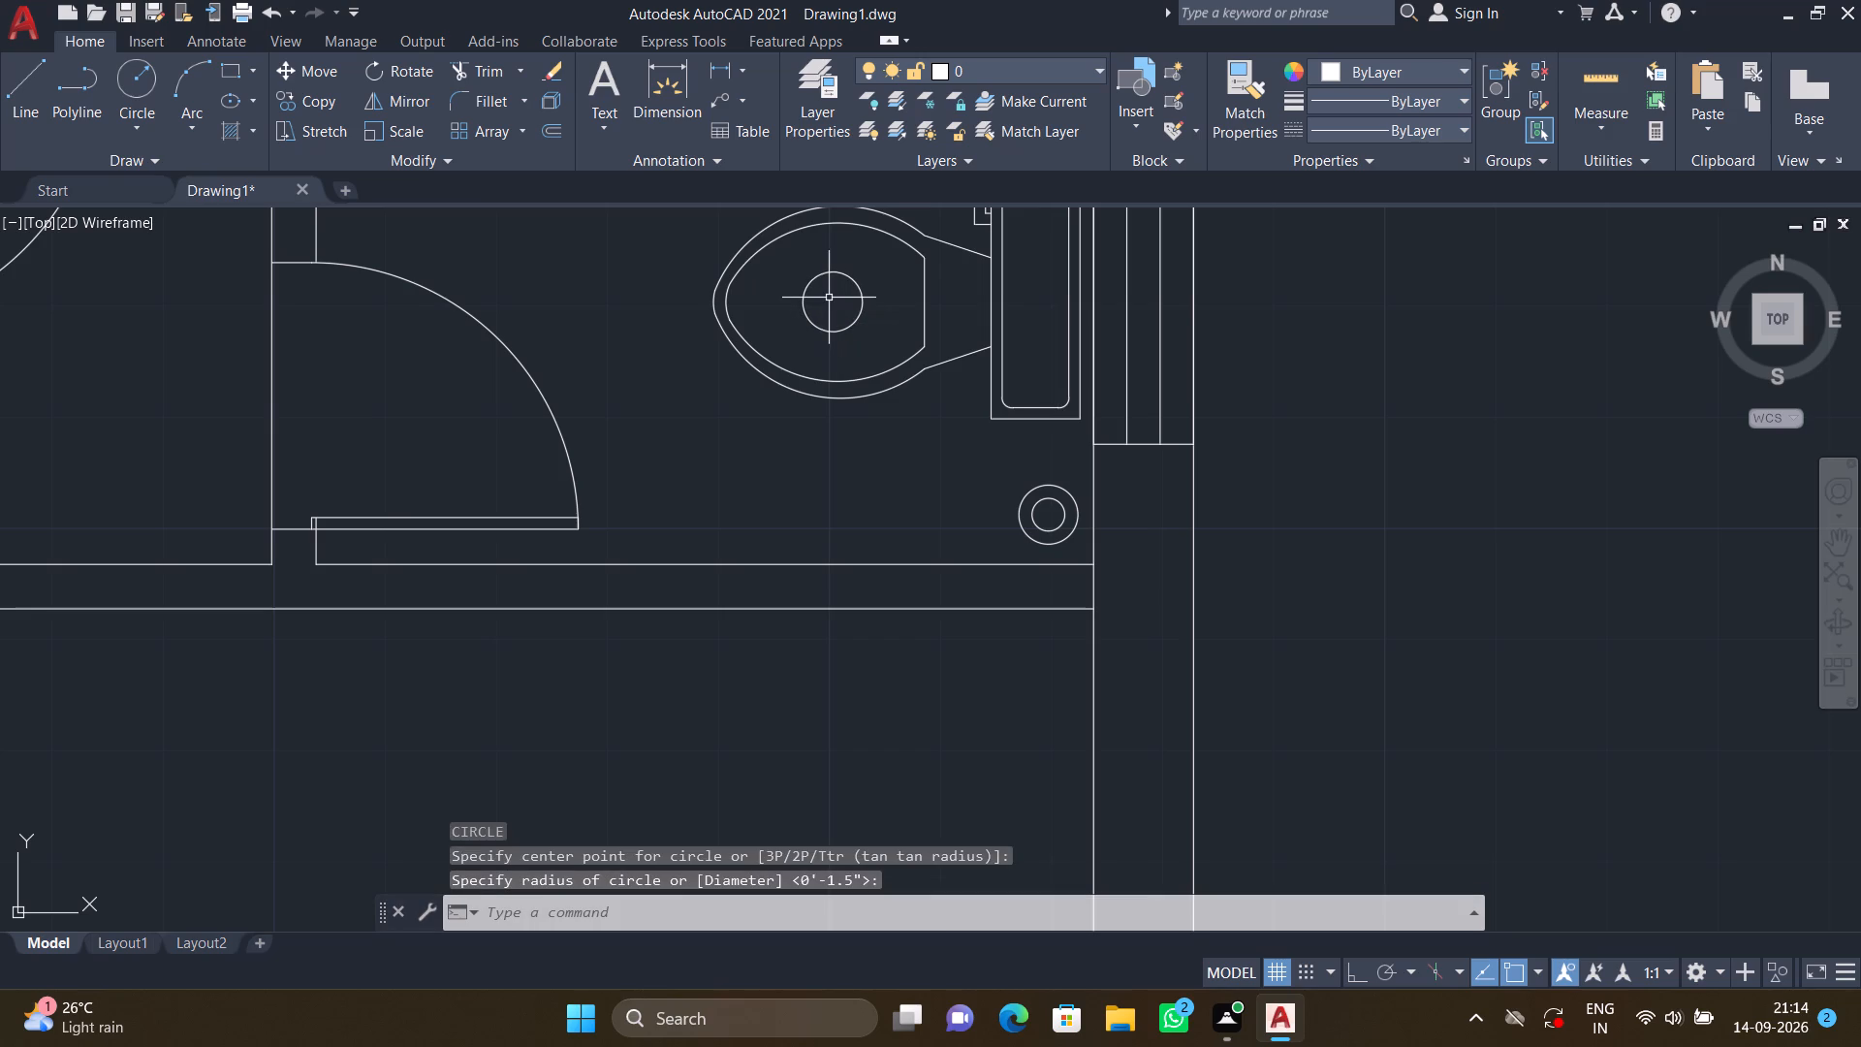
key(c)
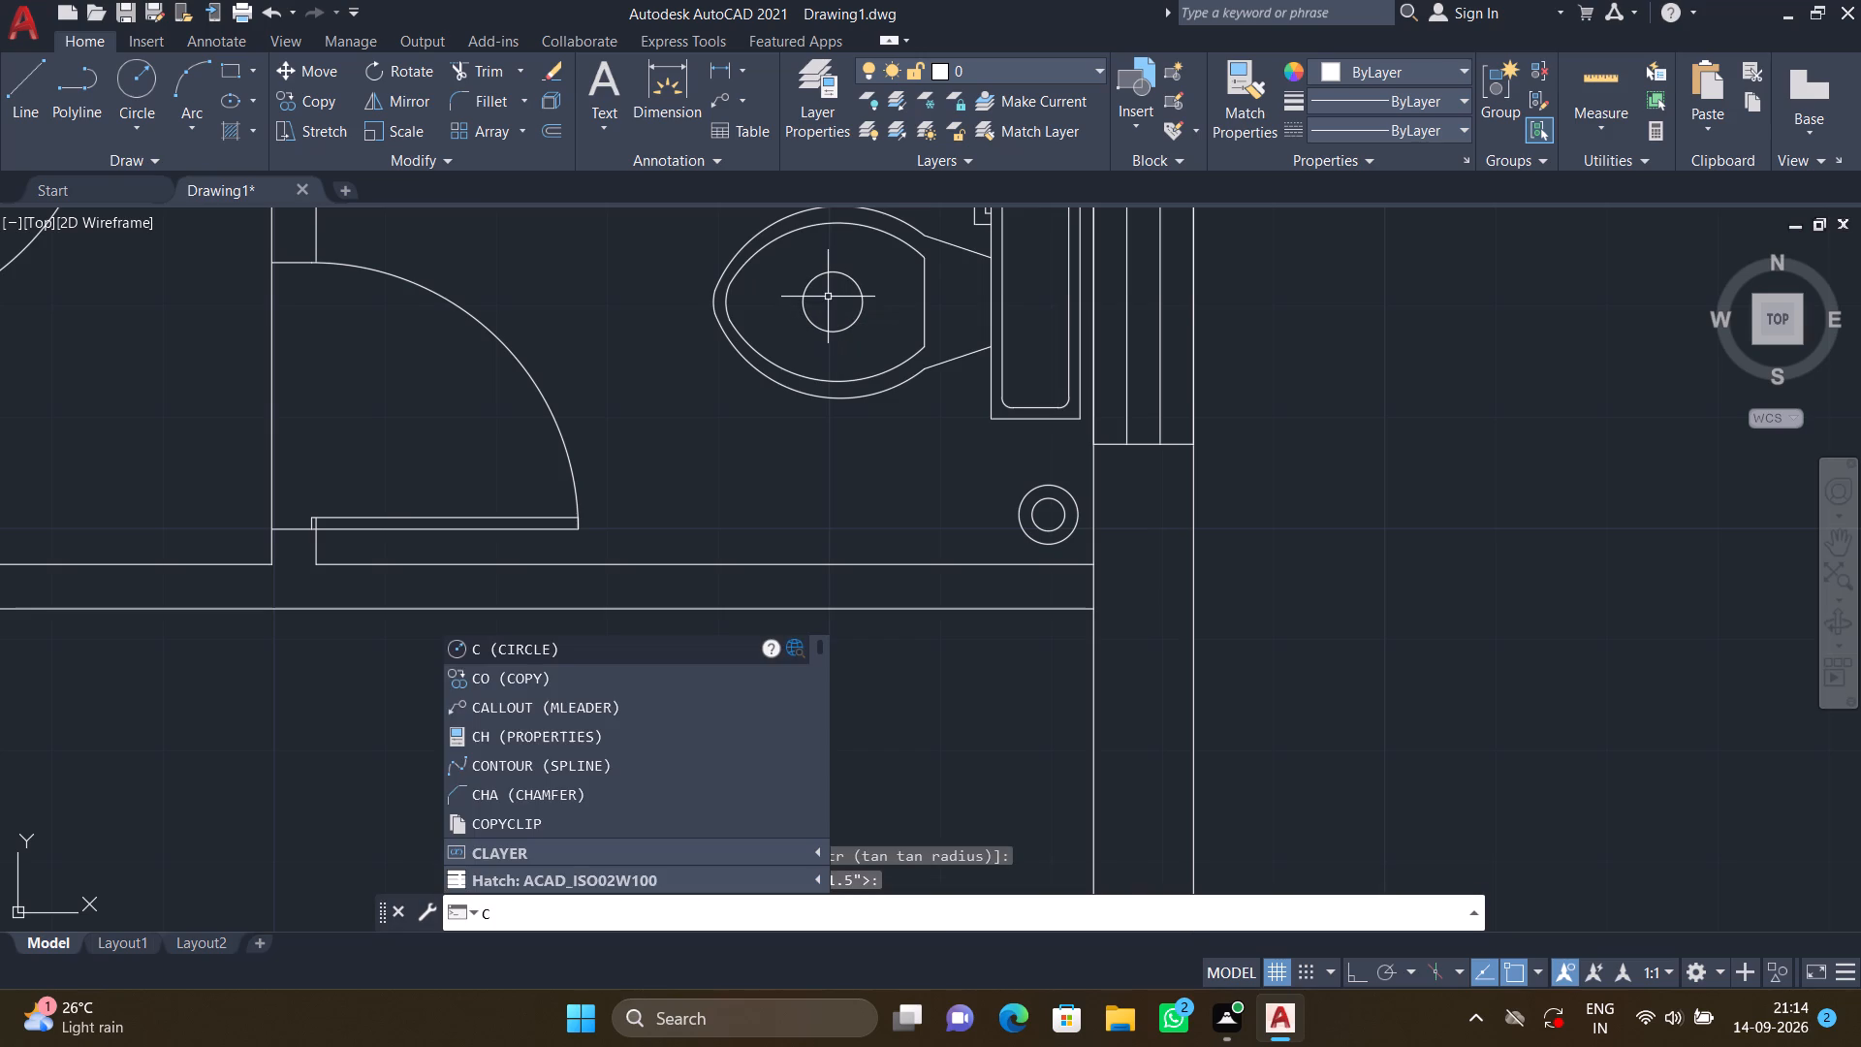
key(Return)
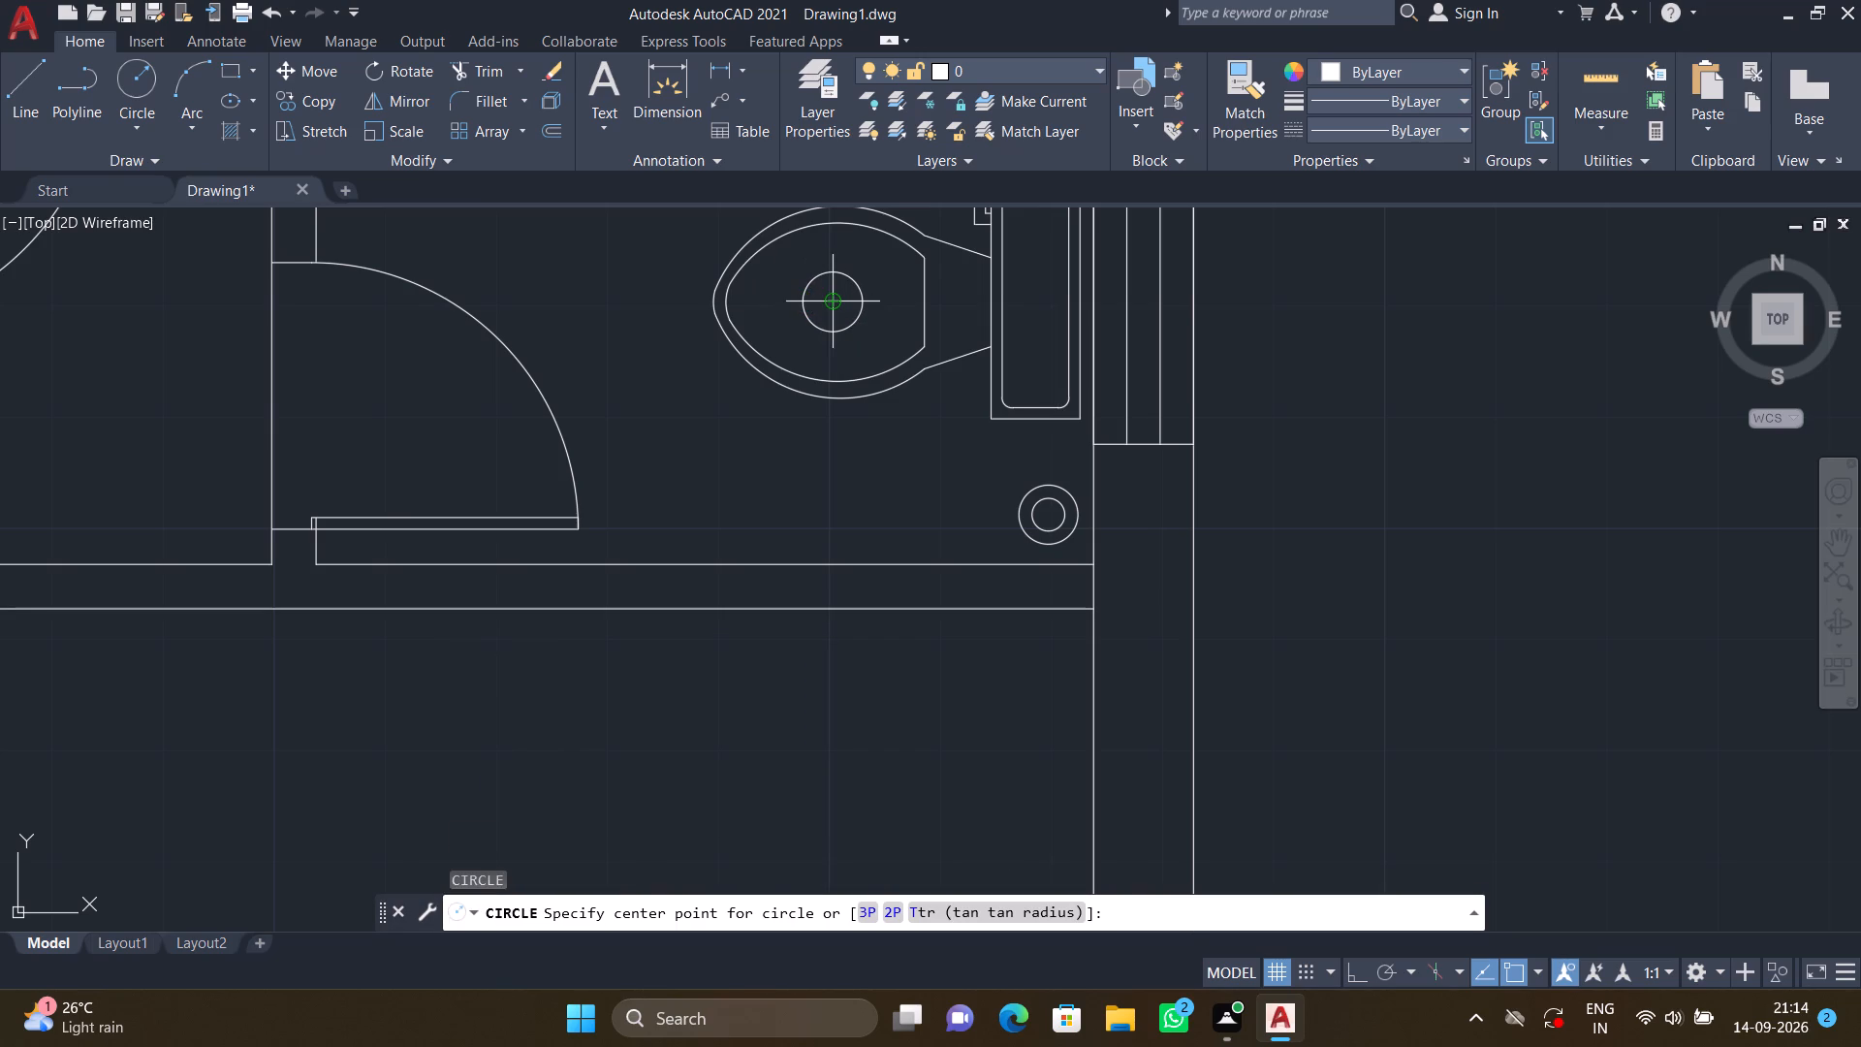
click(837, 306)
click(839, 308)
Rotate the original sink outside the plan a quarter turn counterclockwise about its upper-left corner, using Ortho, so its back edge faces left.
scroll(859, 310, down, 1)
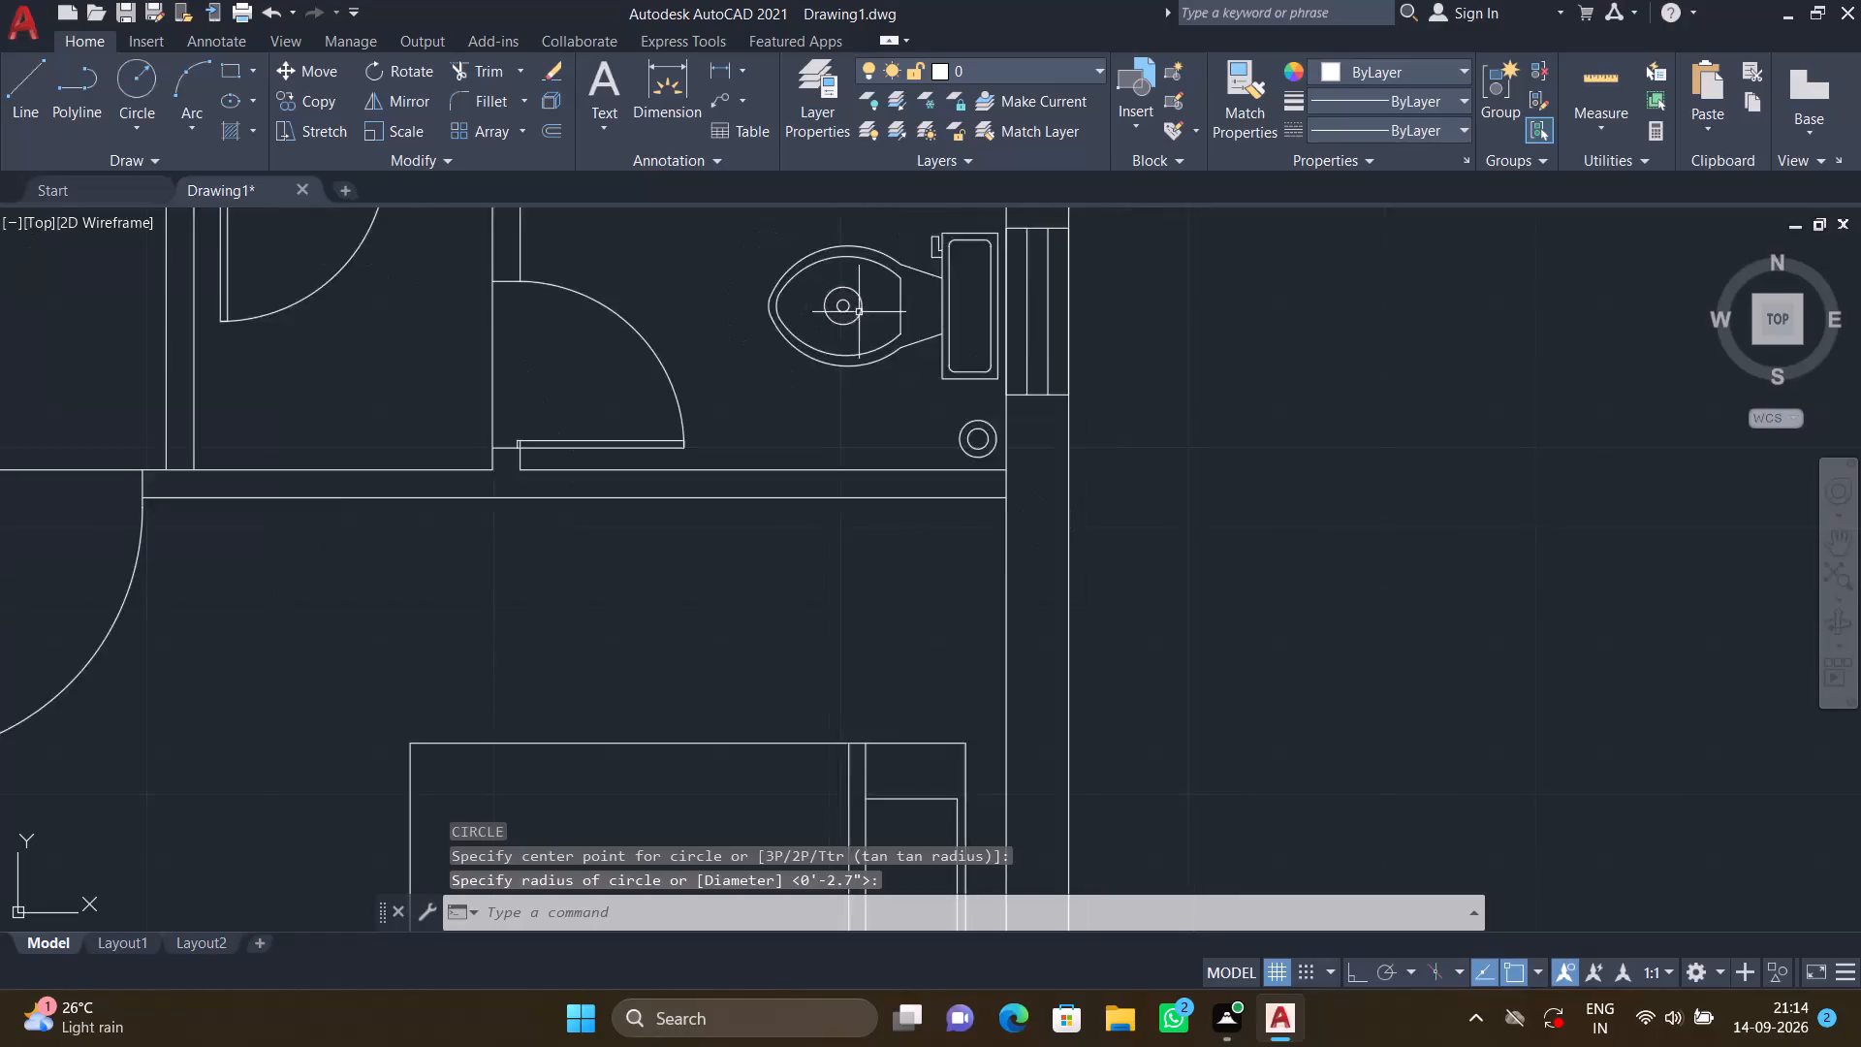
scroll(859, 312, down, 2)
scroll(612, 365, down, 1)
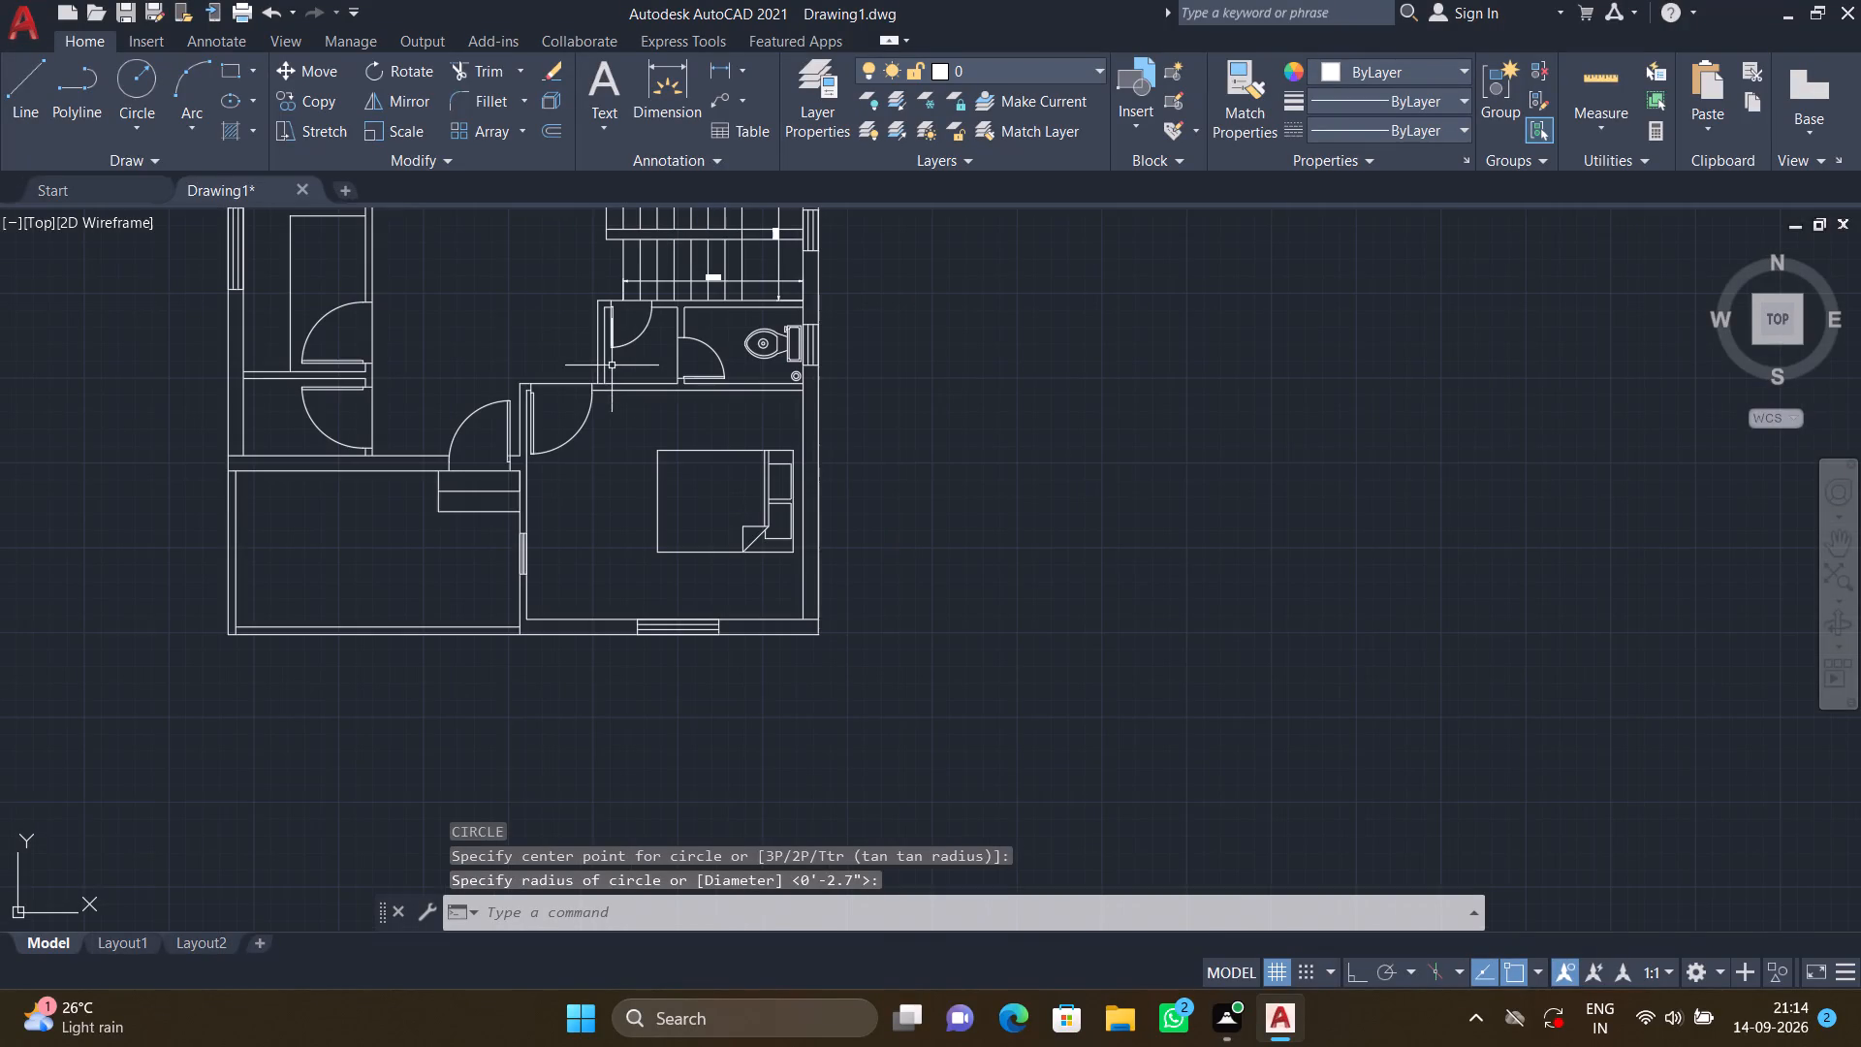
middle_drag(525, 348, 910, 497)
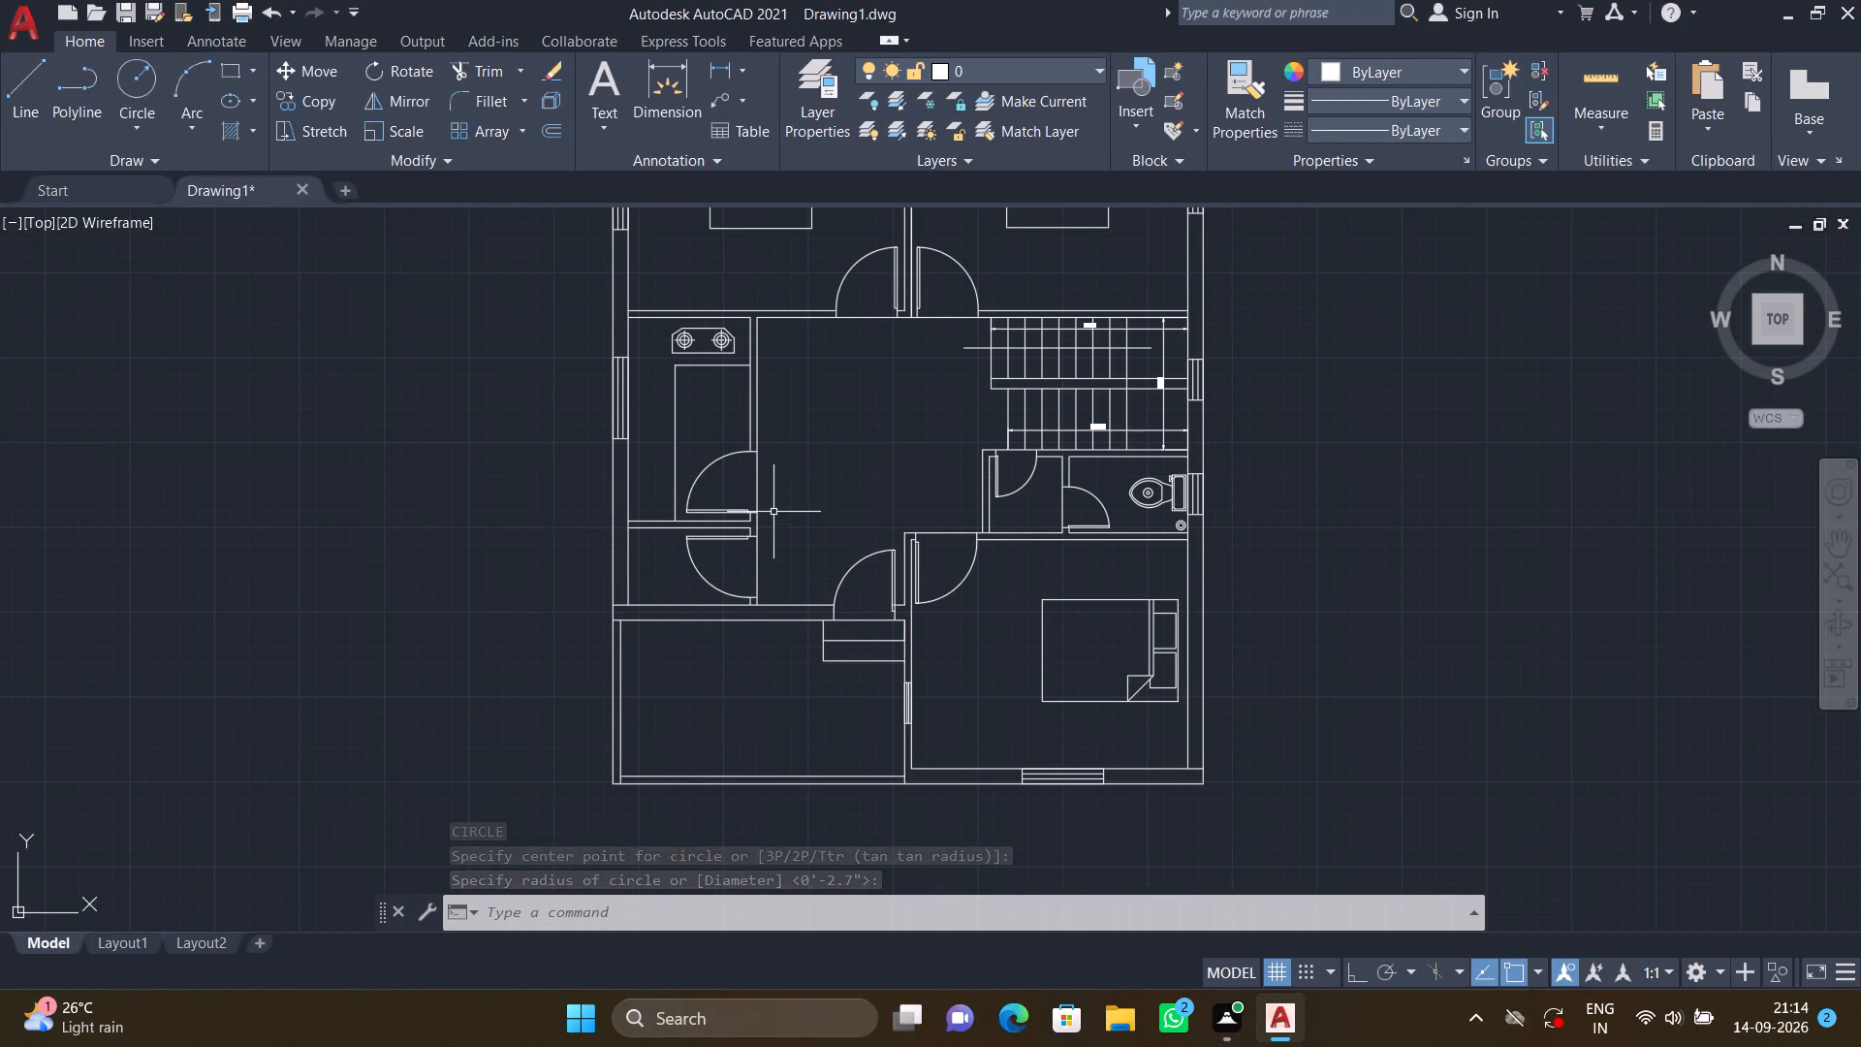
middle_drag(719, 392, 800, 508)
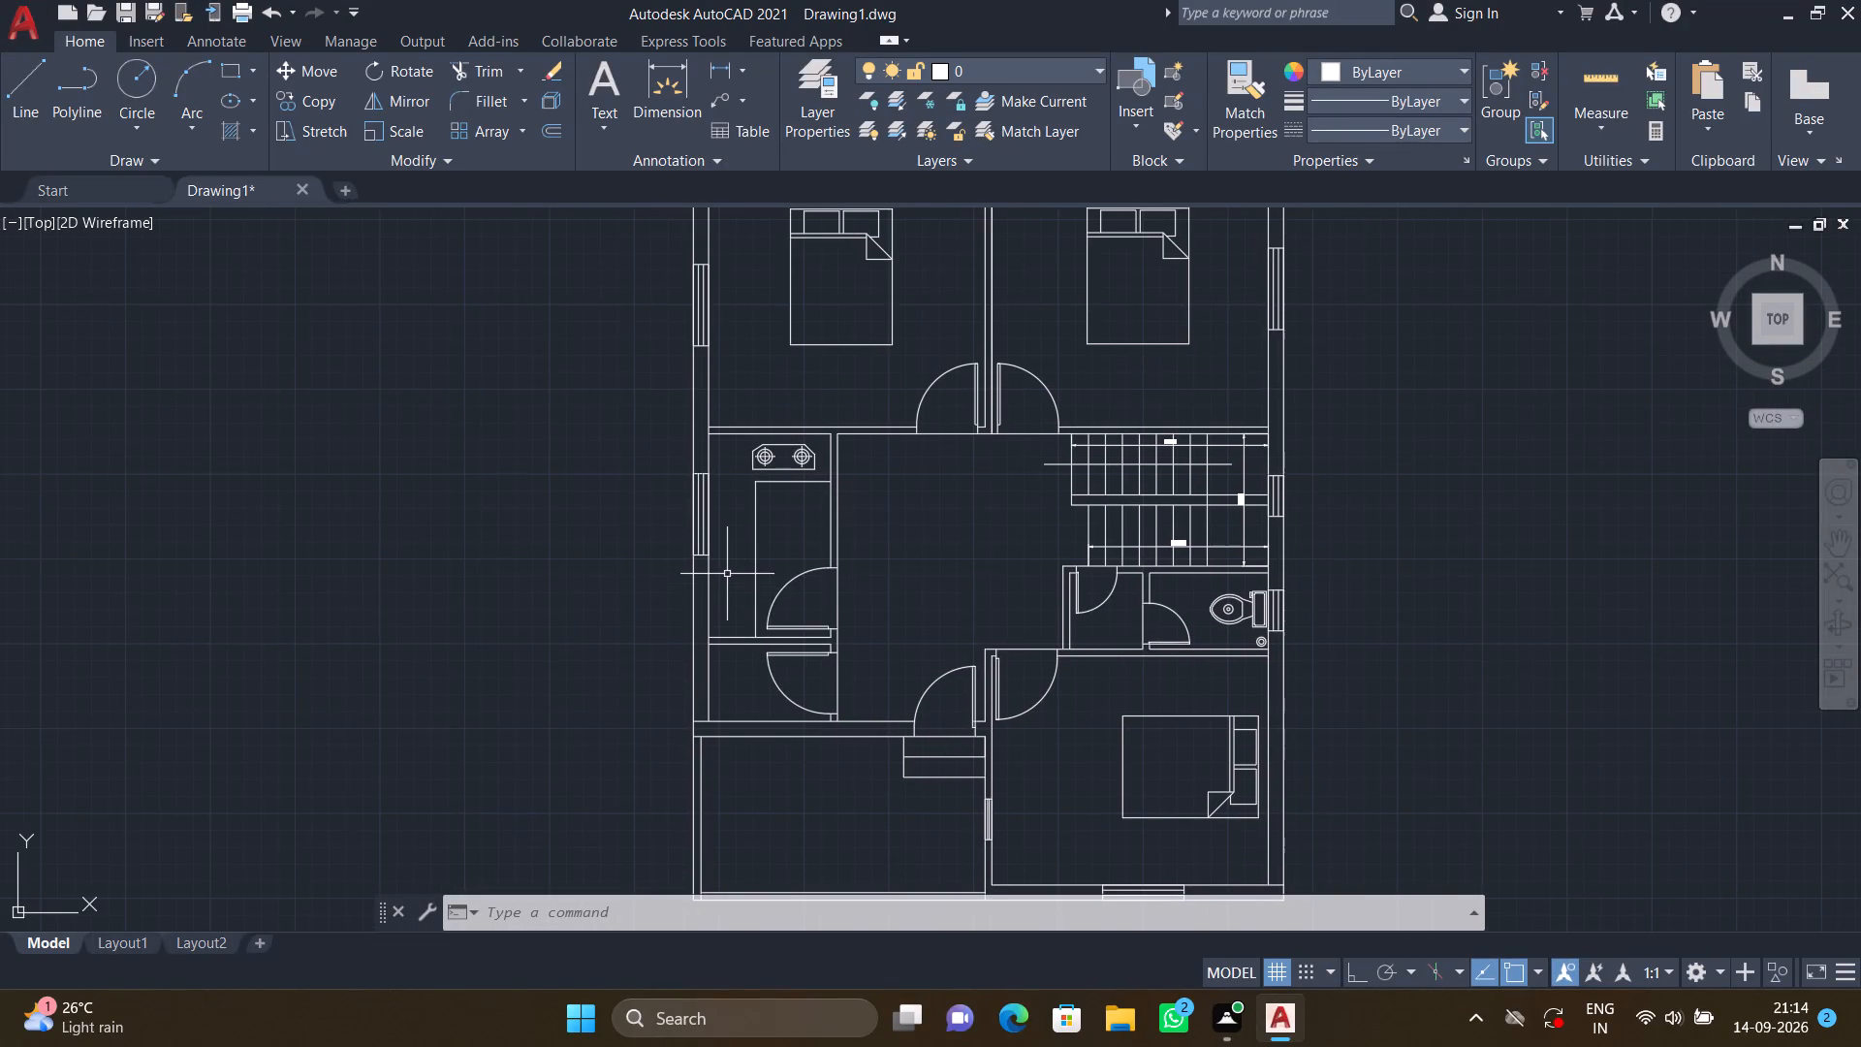
scroll(728, 571, down, 2)
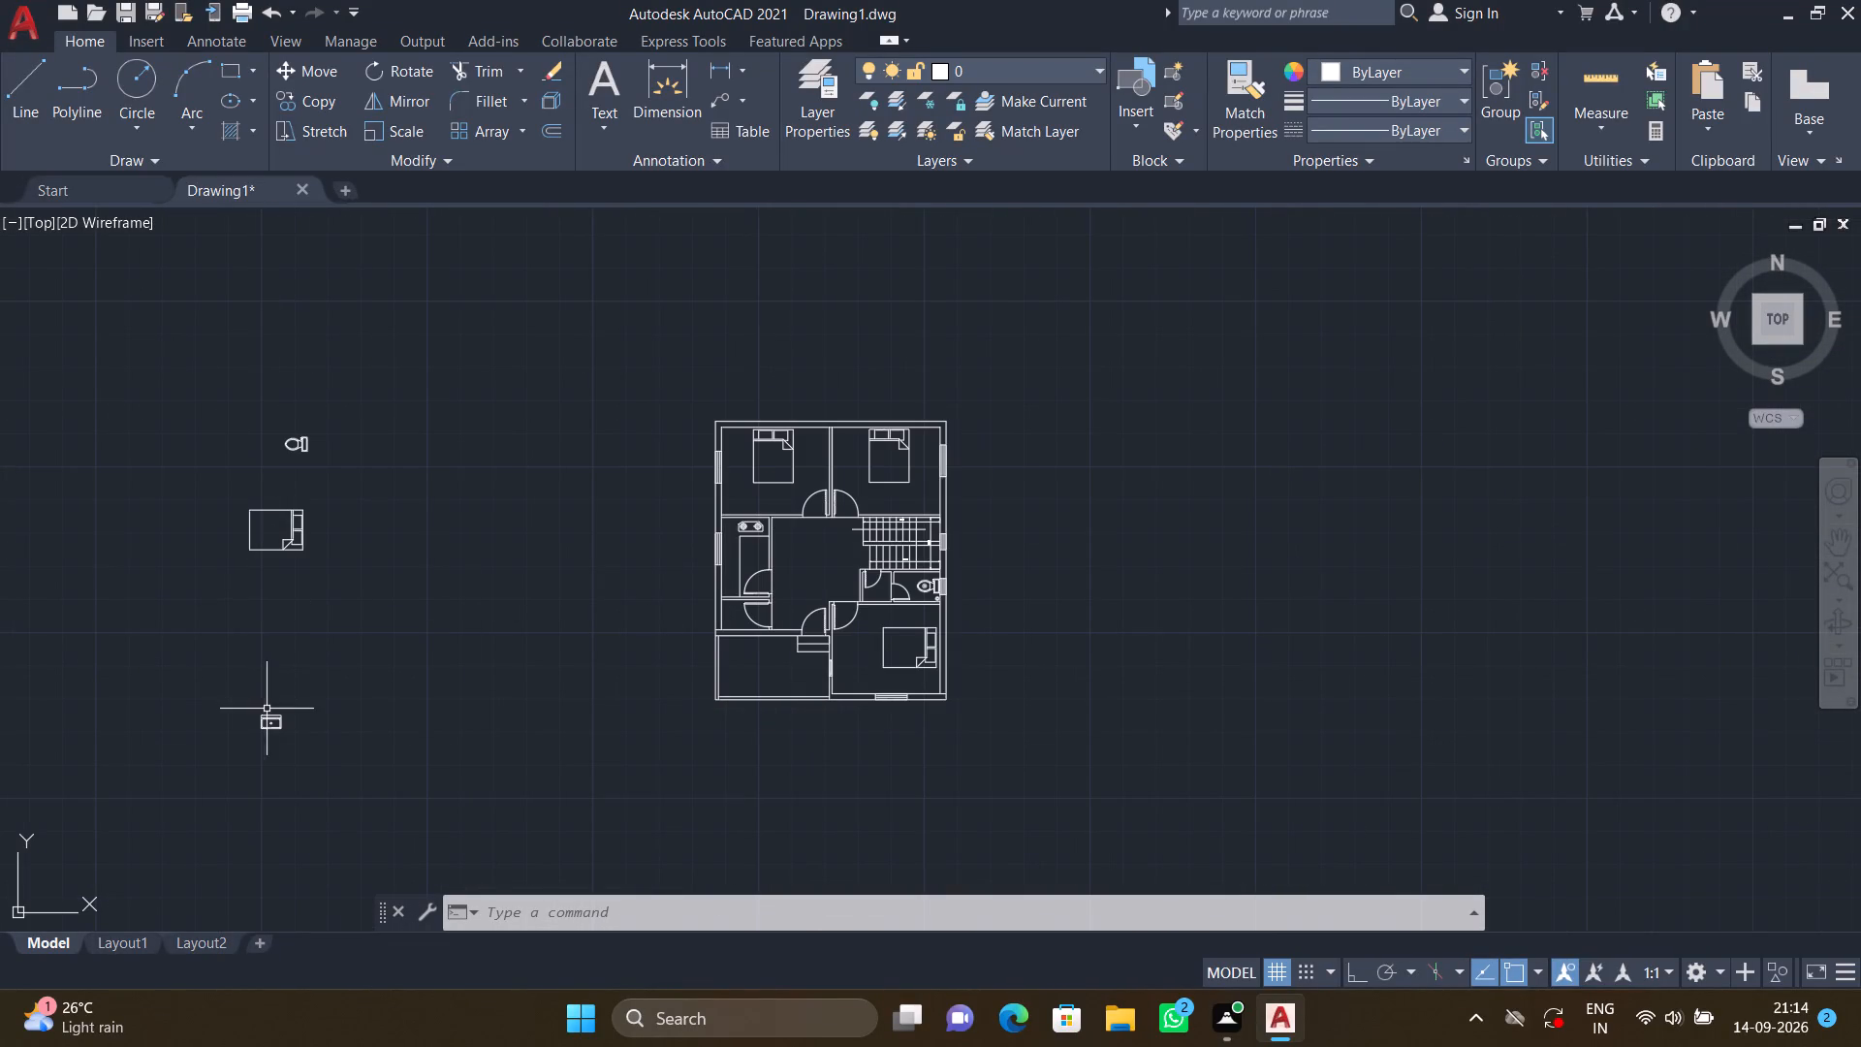
middle_drag(301, 775, 433, 655)
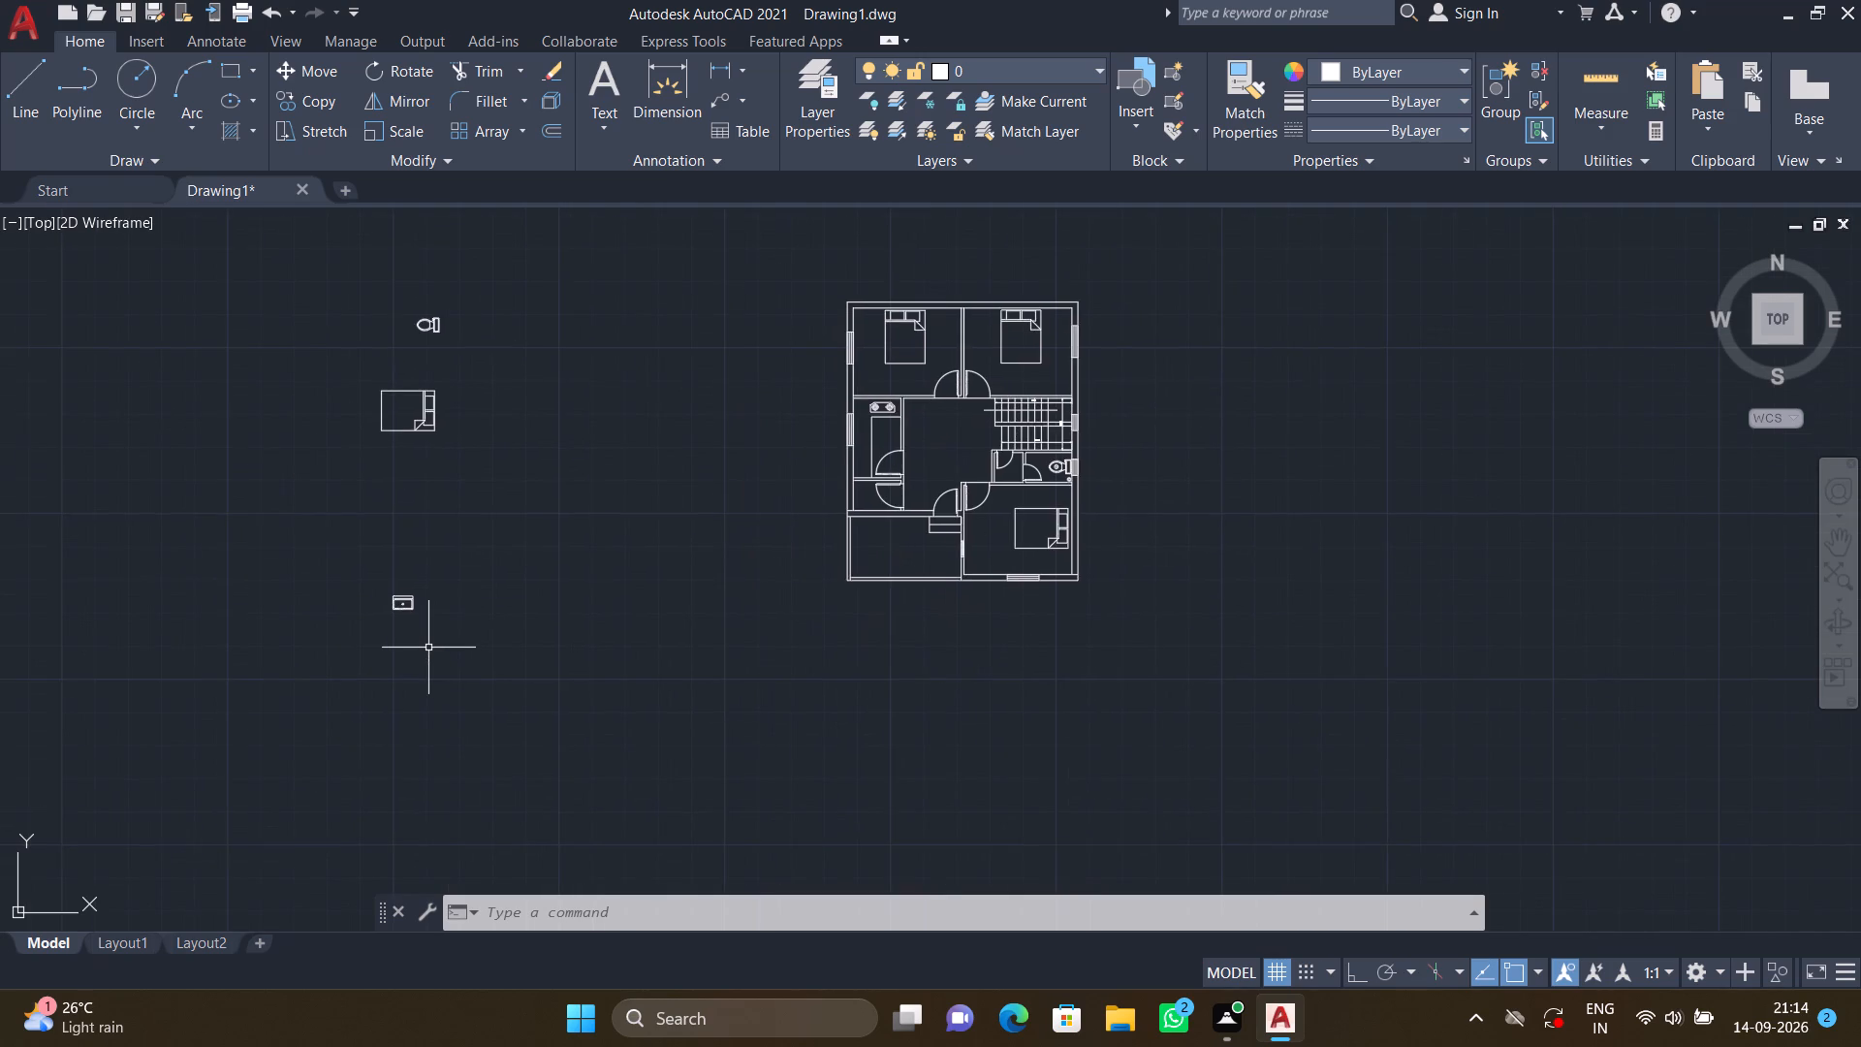
scroll(425, 642, up, 1)
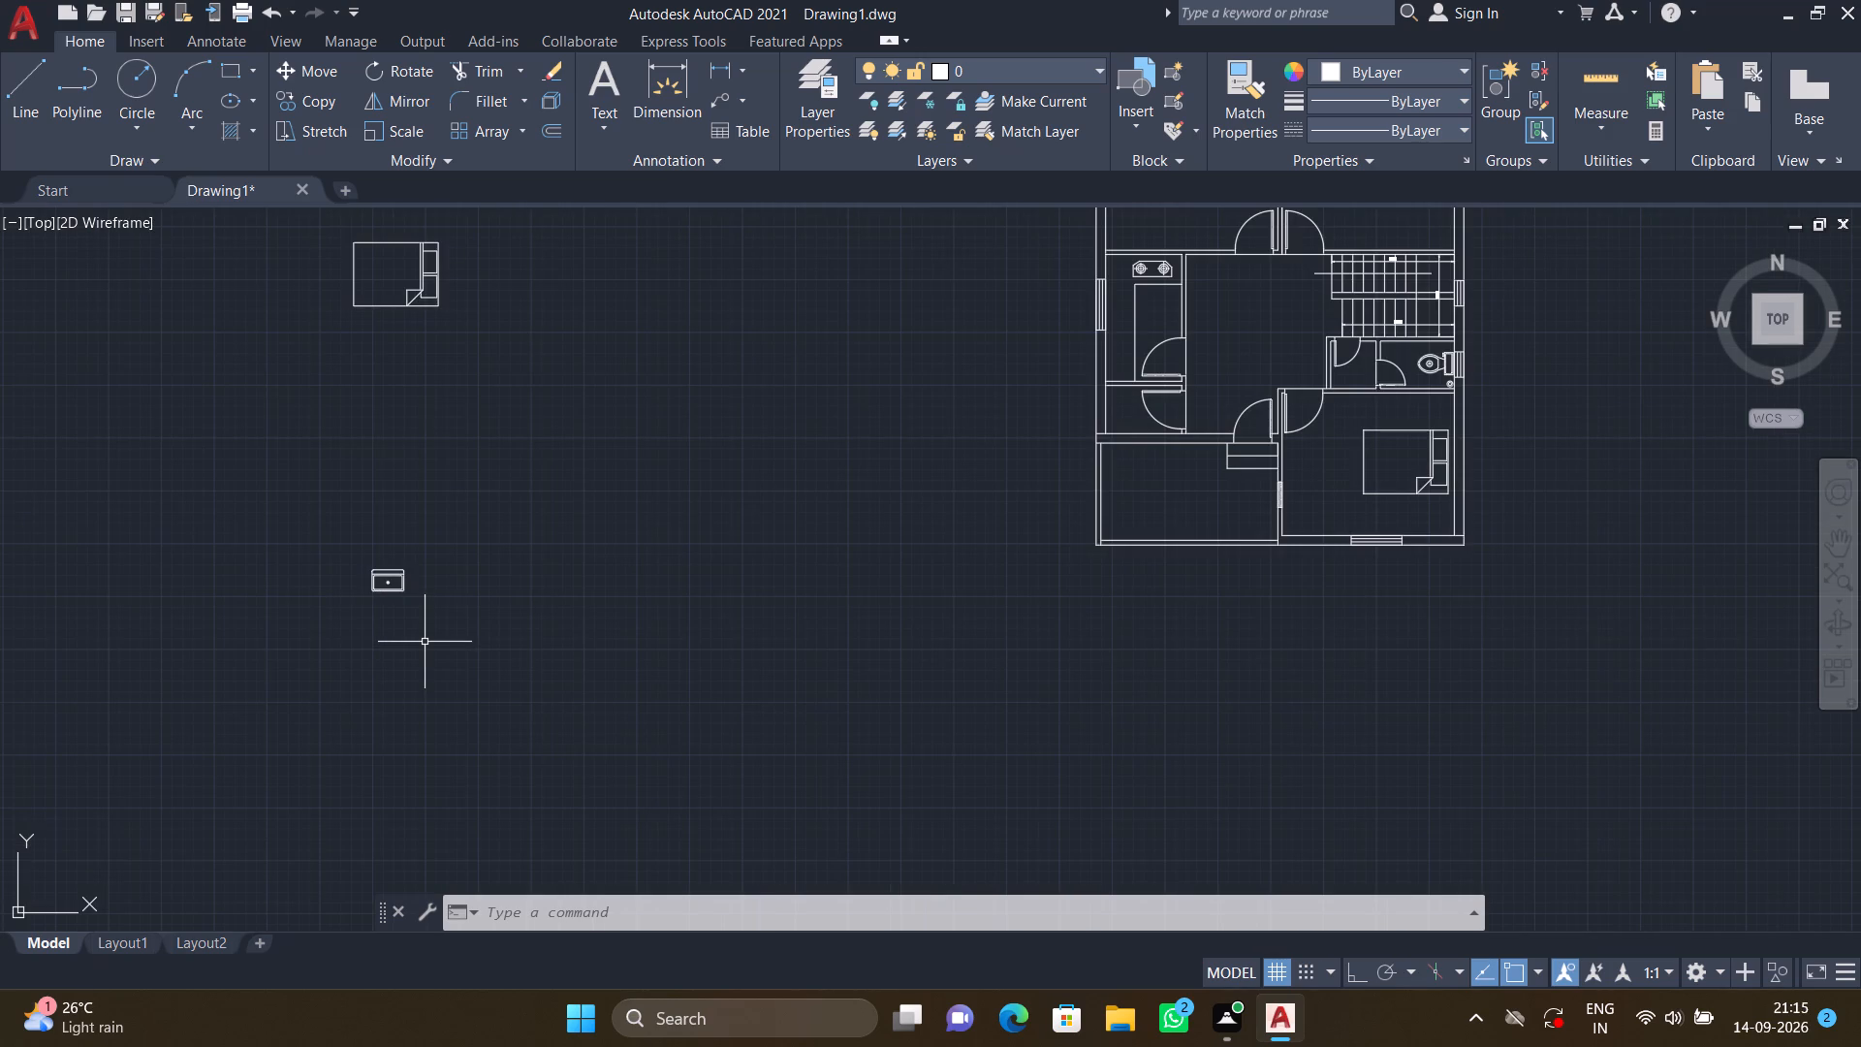
key(F8)
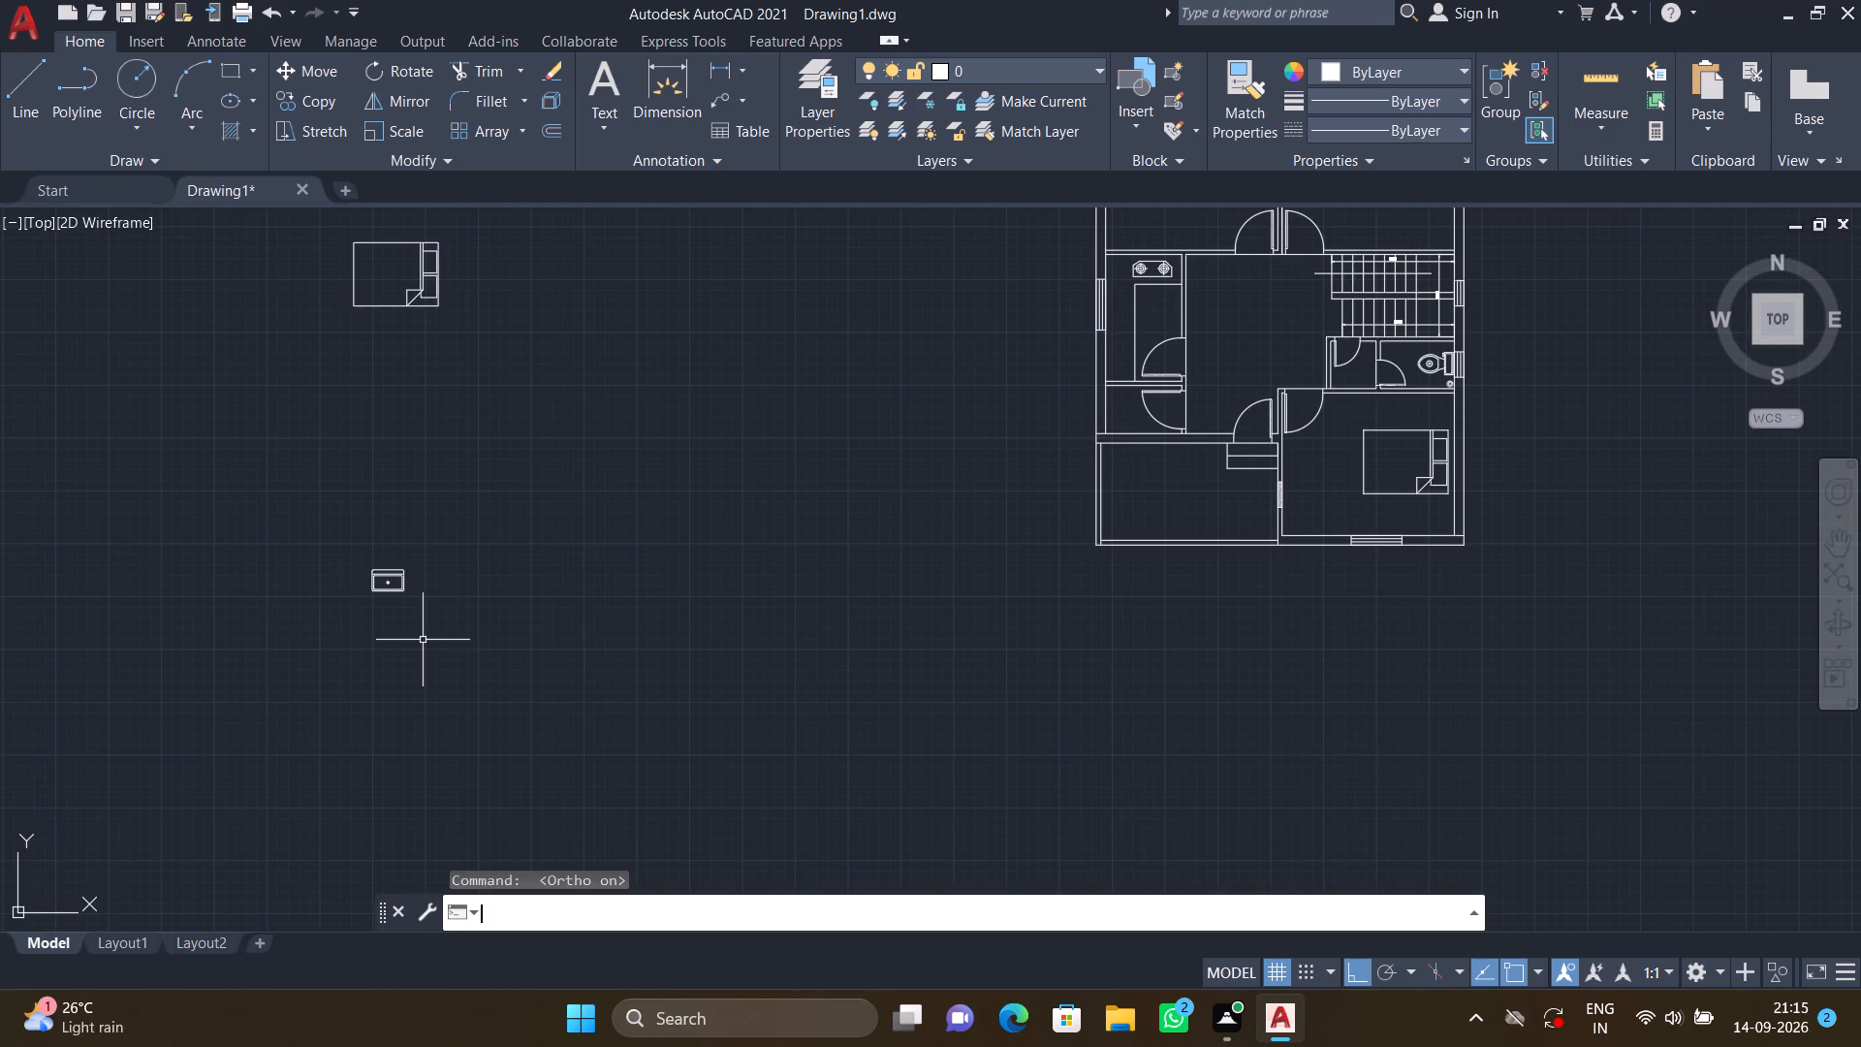
text(RO)
key(Return)
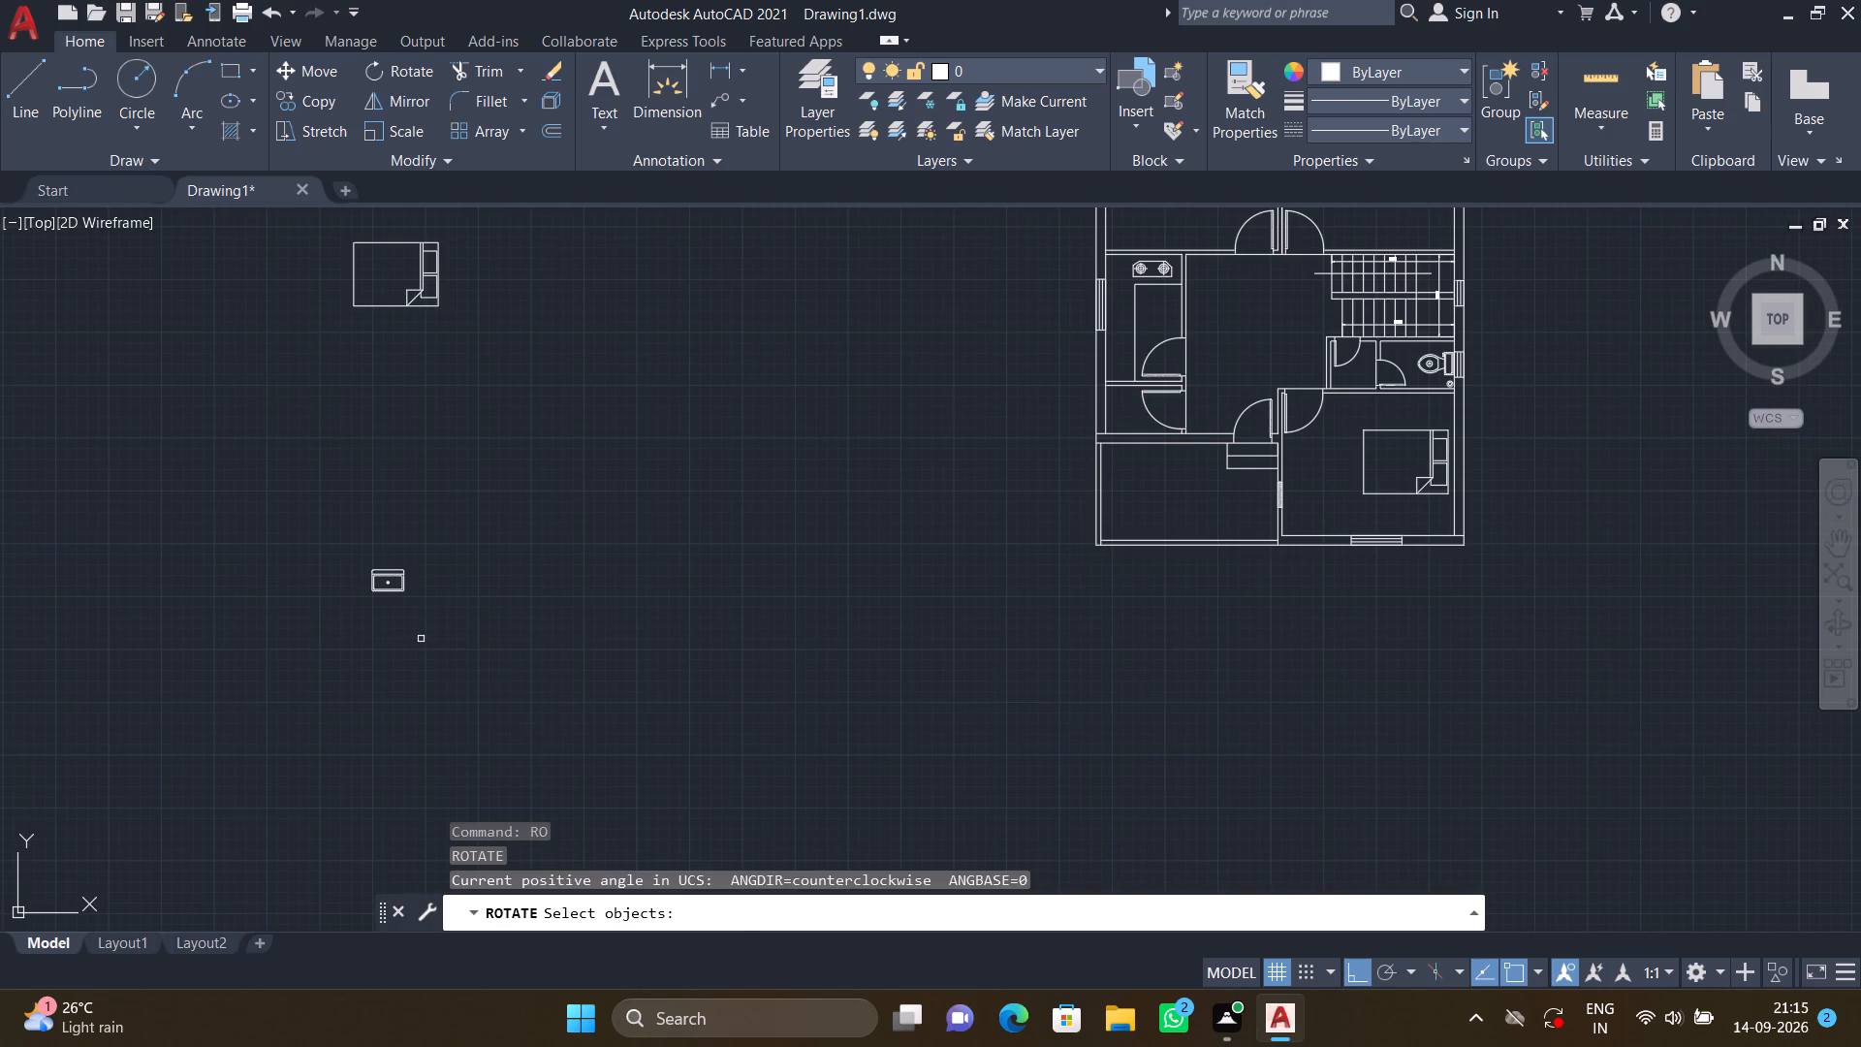
drag(443, 607, 426, 594)
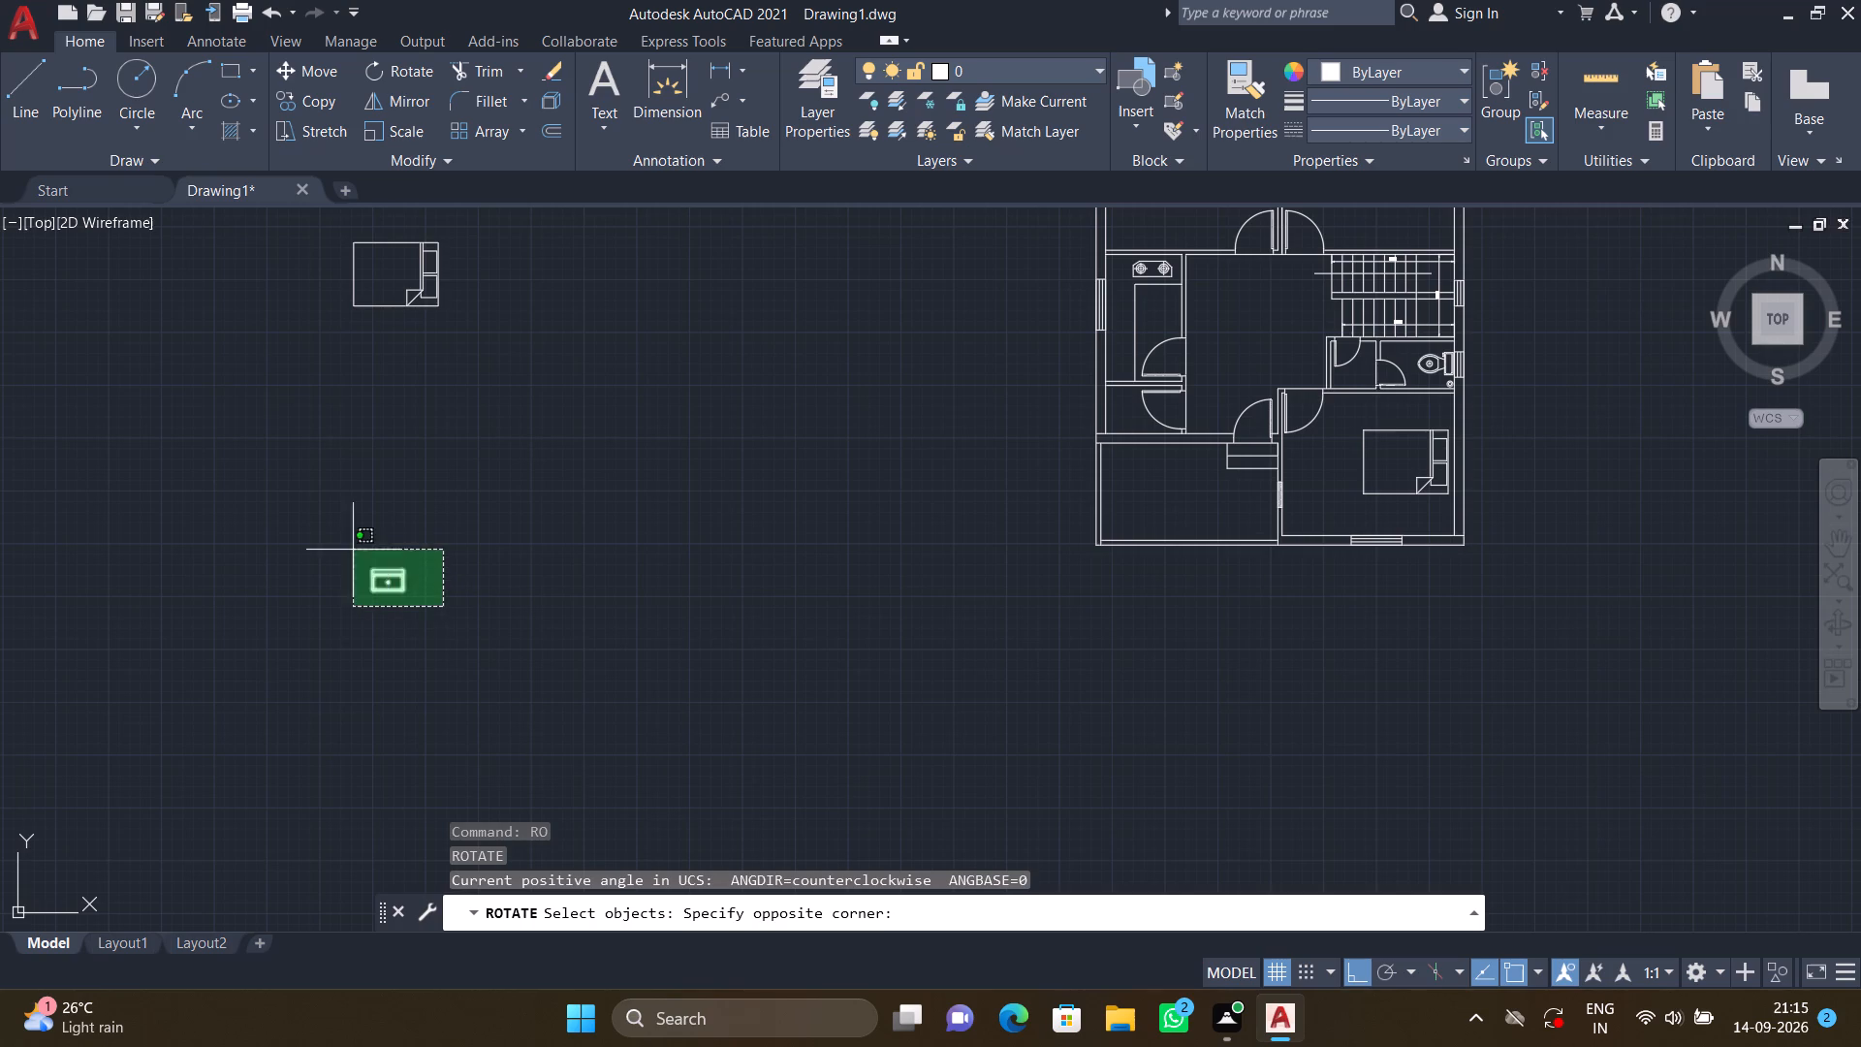
click(353, 549)
key(Return)
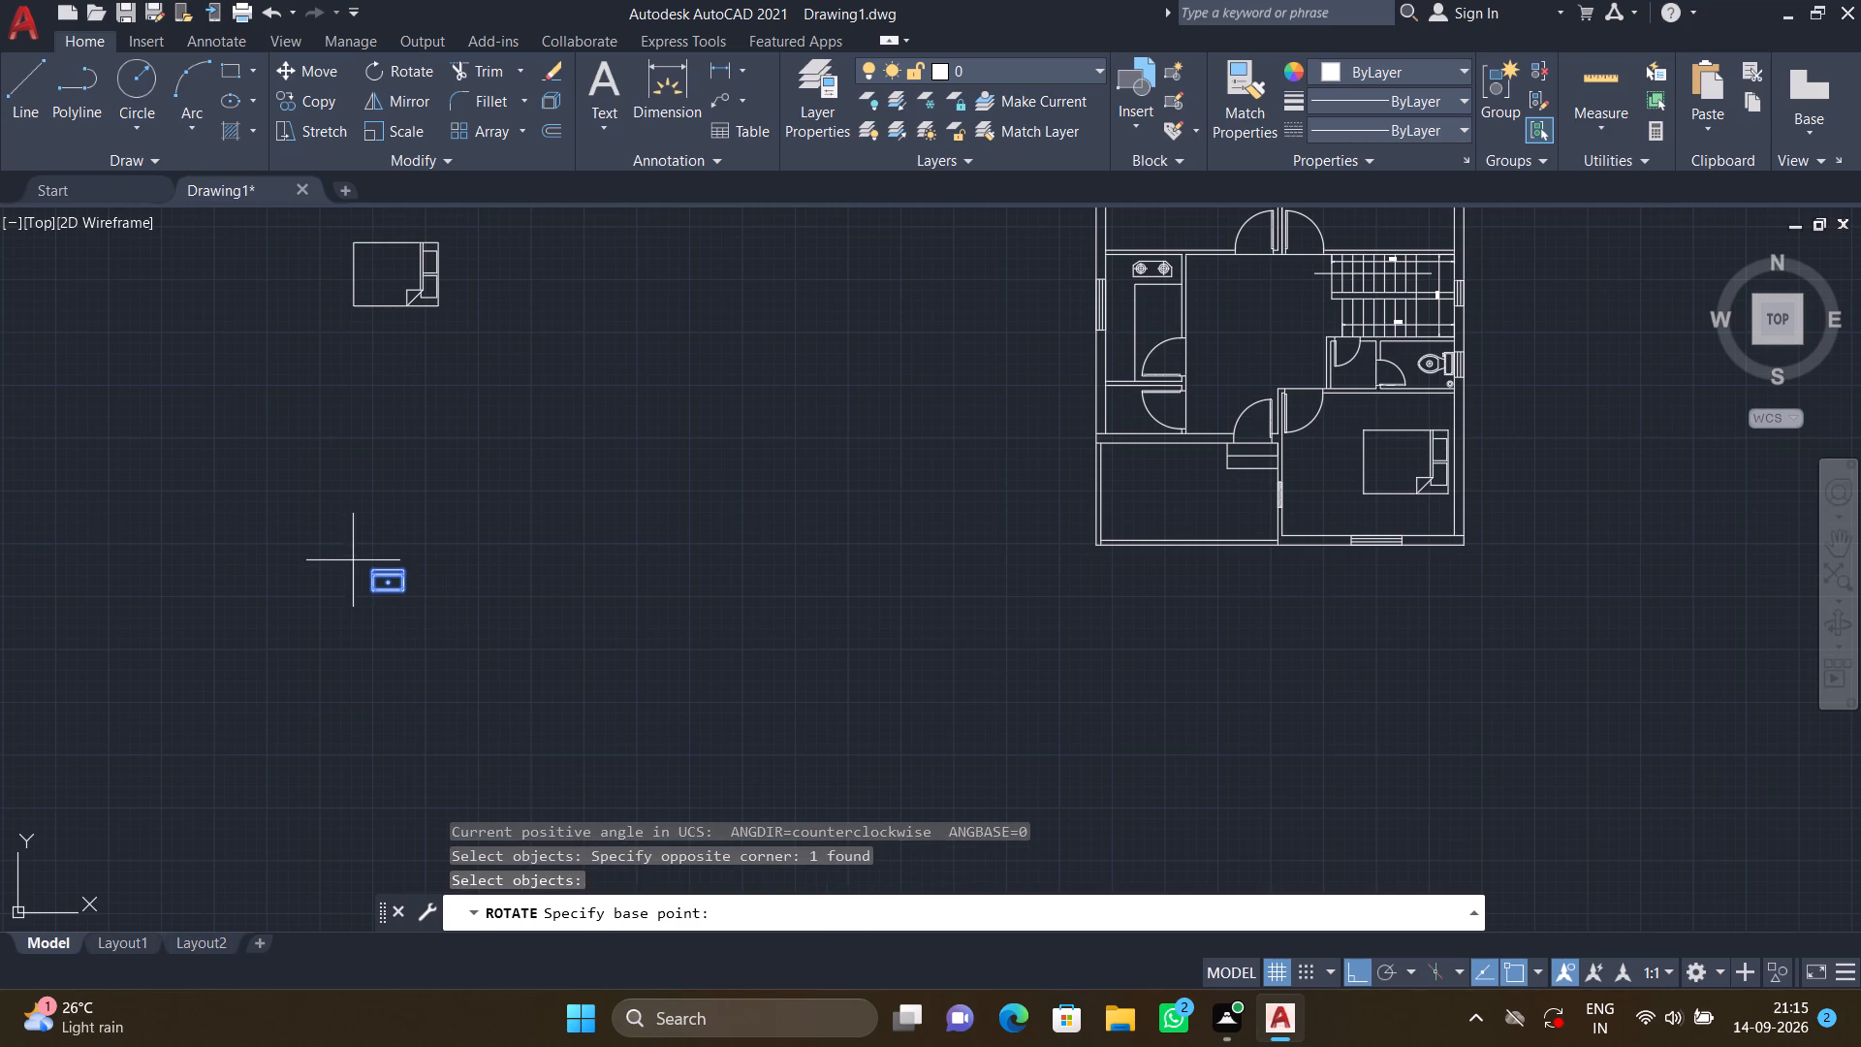
scroll(356, 560, up, 3)
click(415, 594)
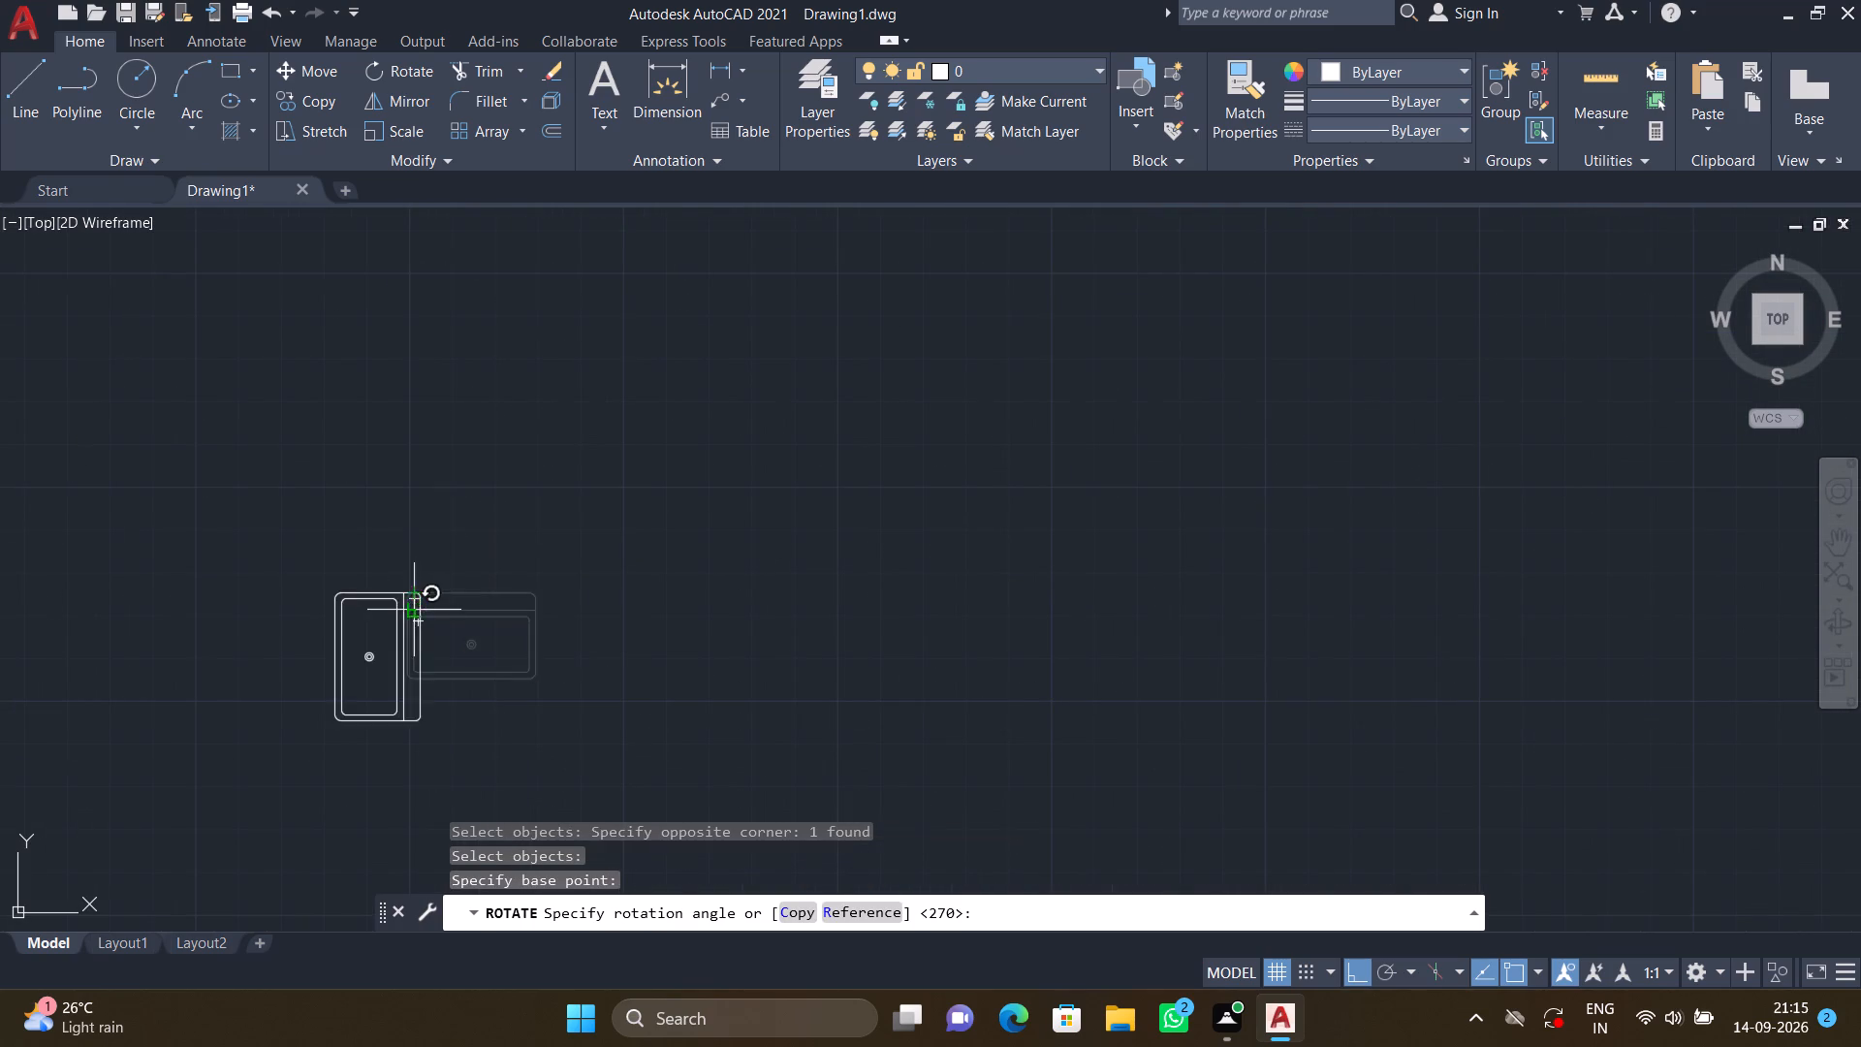
click(412, 560)
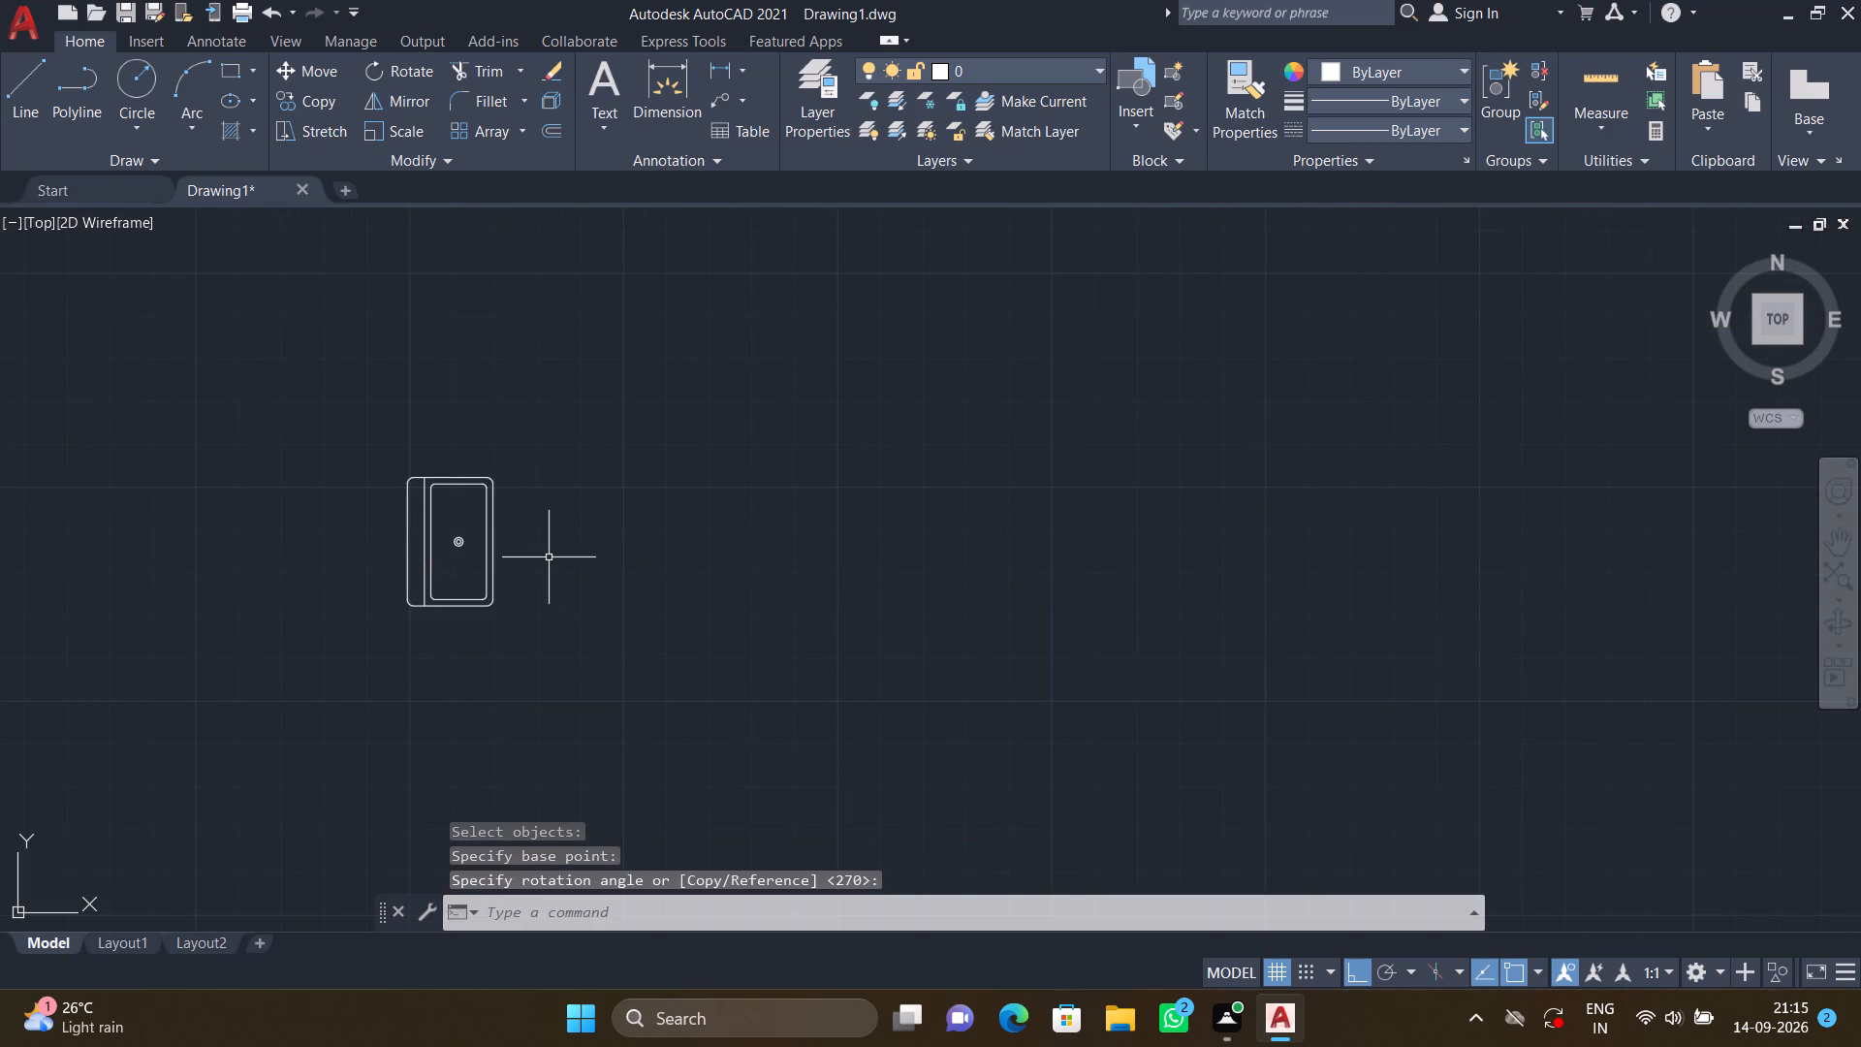
scroll(549, 554, down, 1)
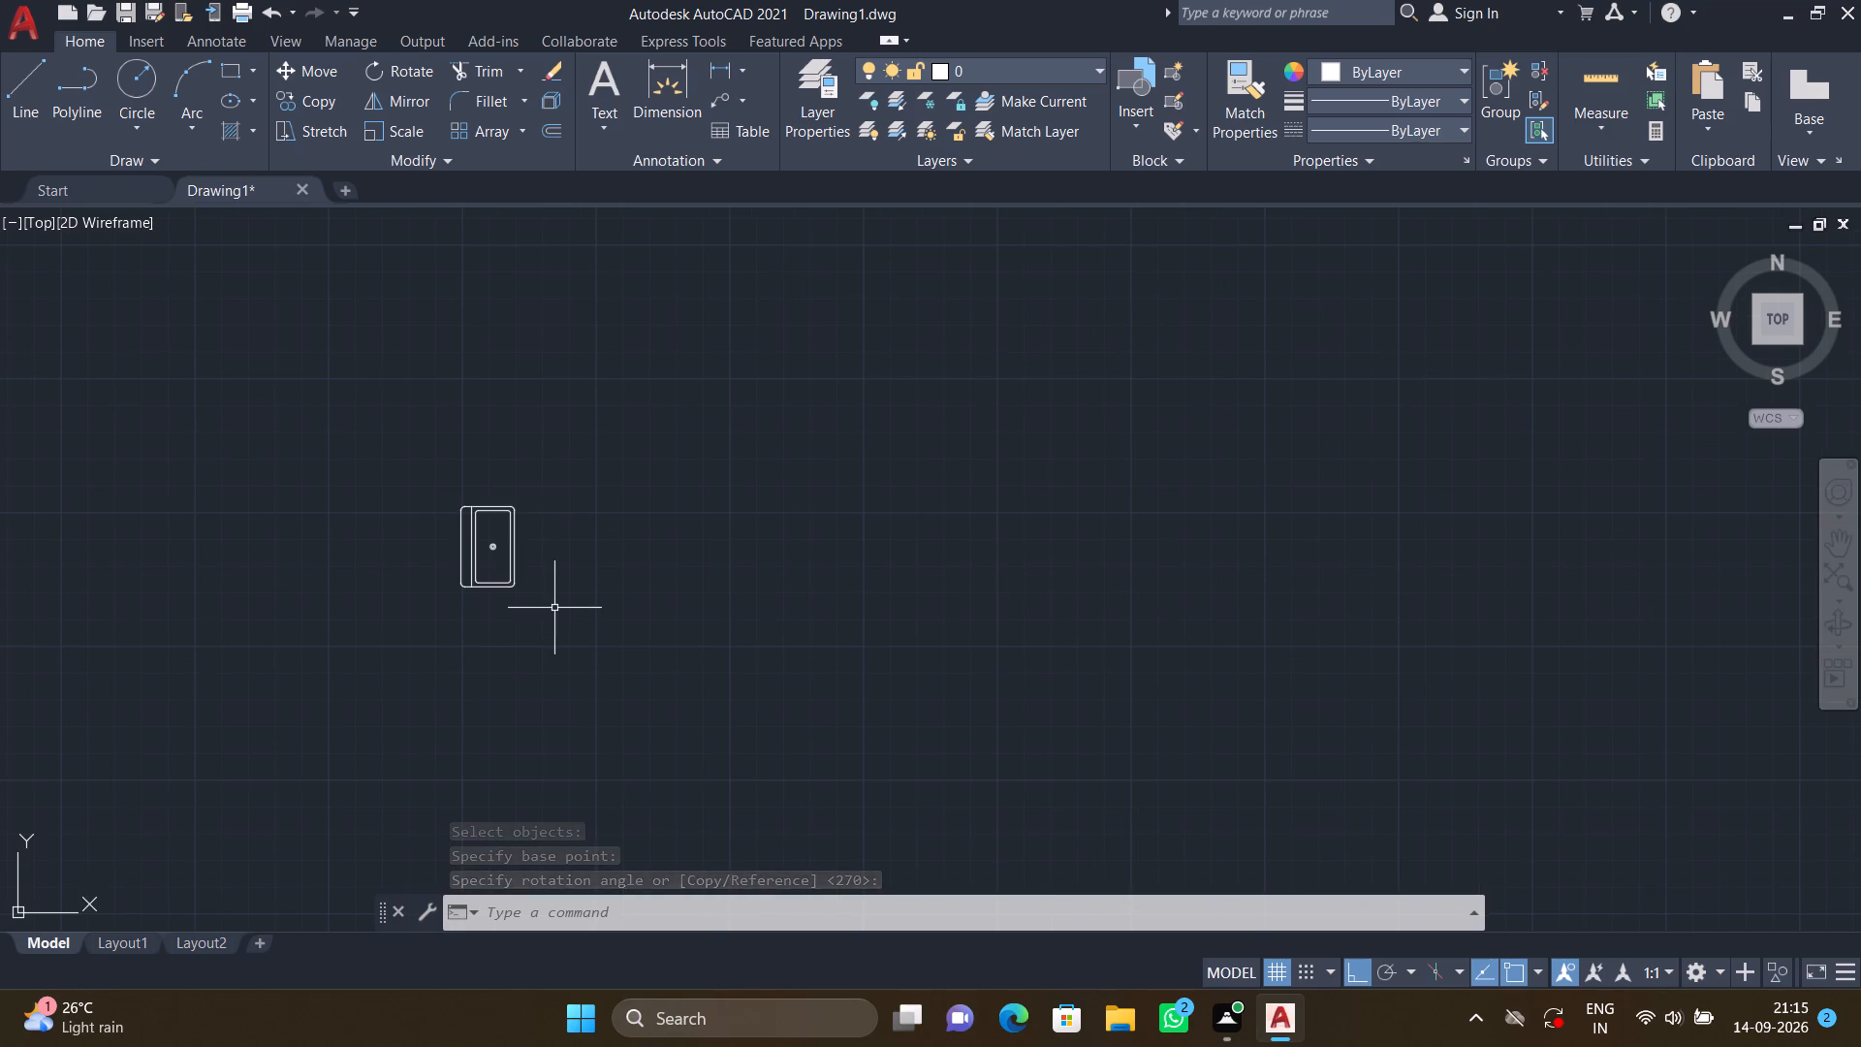
Copy the rotated sink by its upper-left corner, Ortho off, onto the kitchen counter beside the left wall, just below the window.
key(F8)
text(CO)
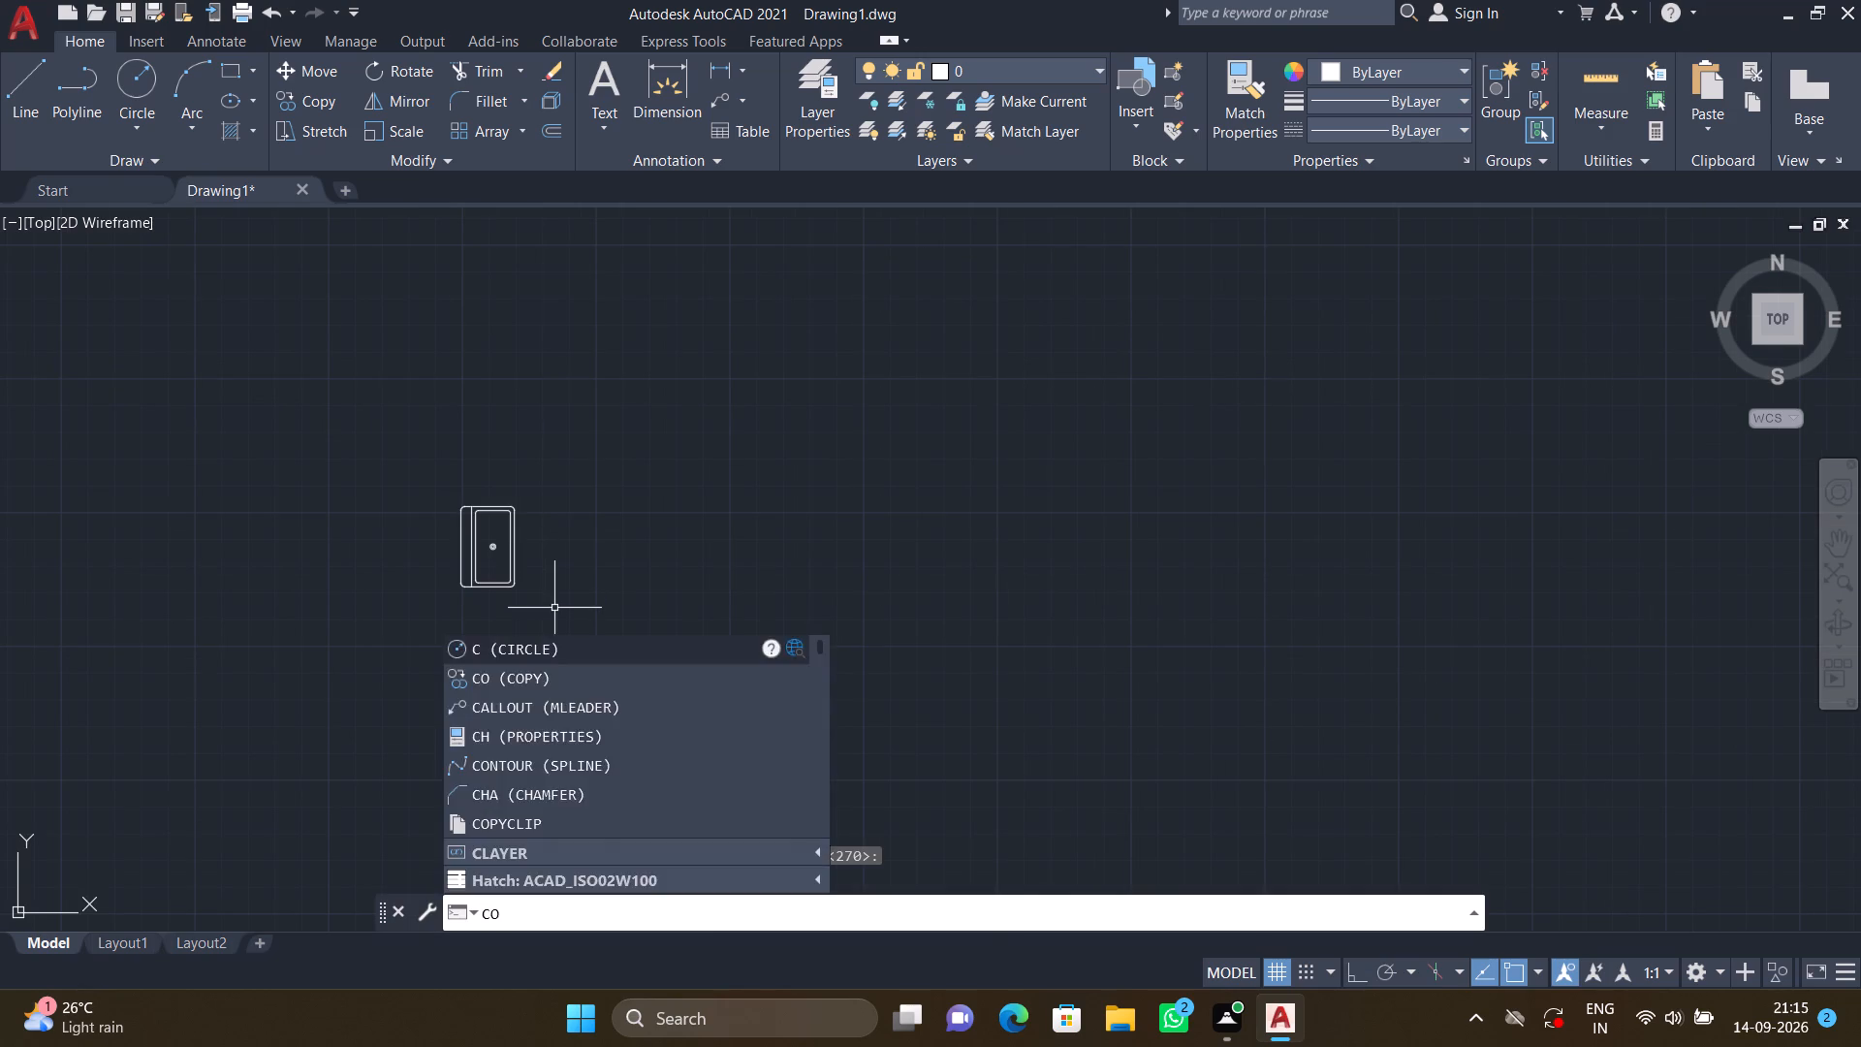
key(Return)
click(554, 608)
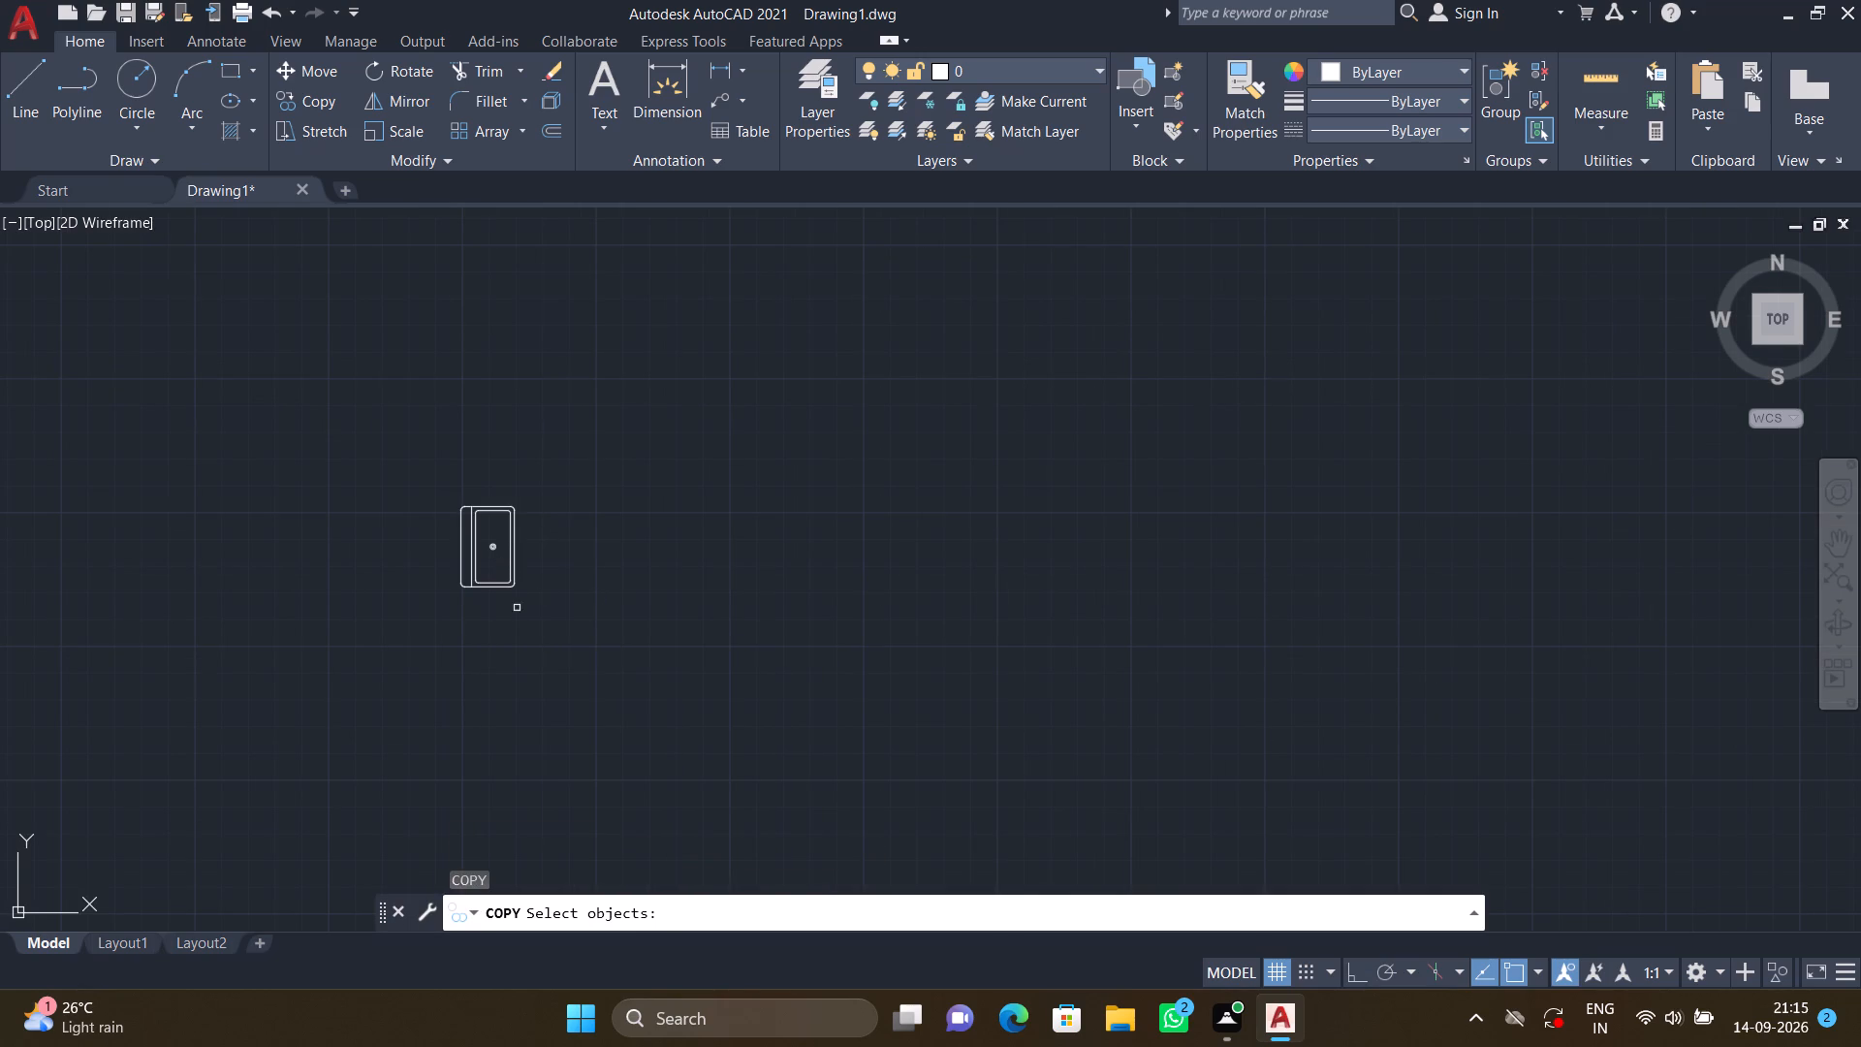
click(551, 630)
click(439, 484)
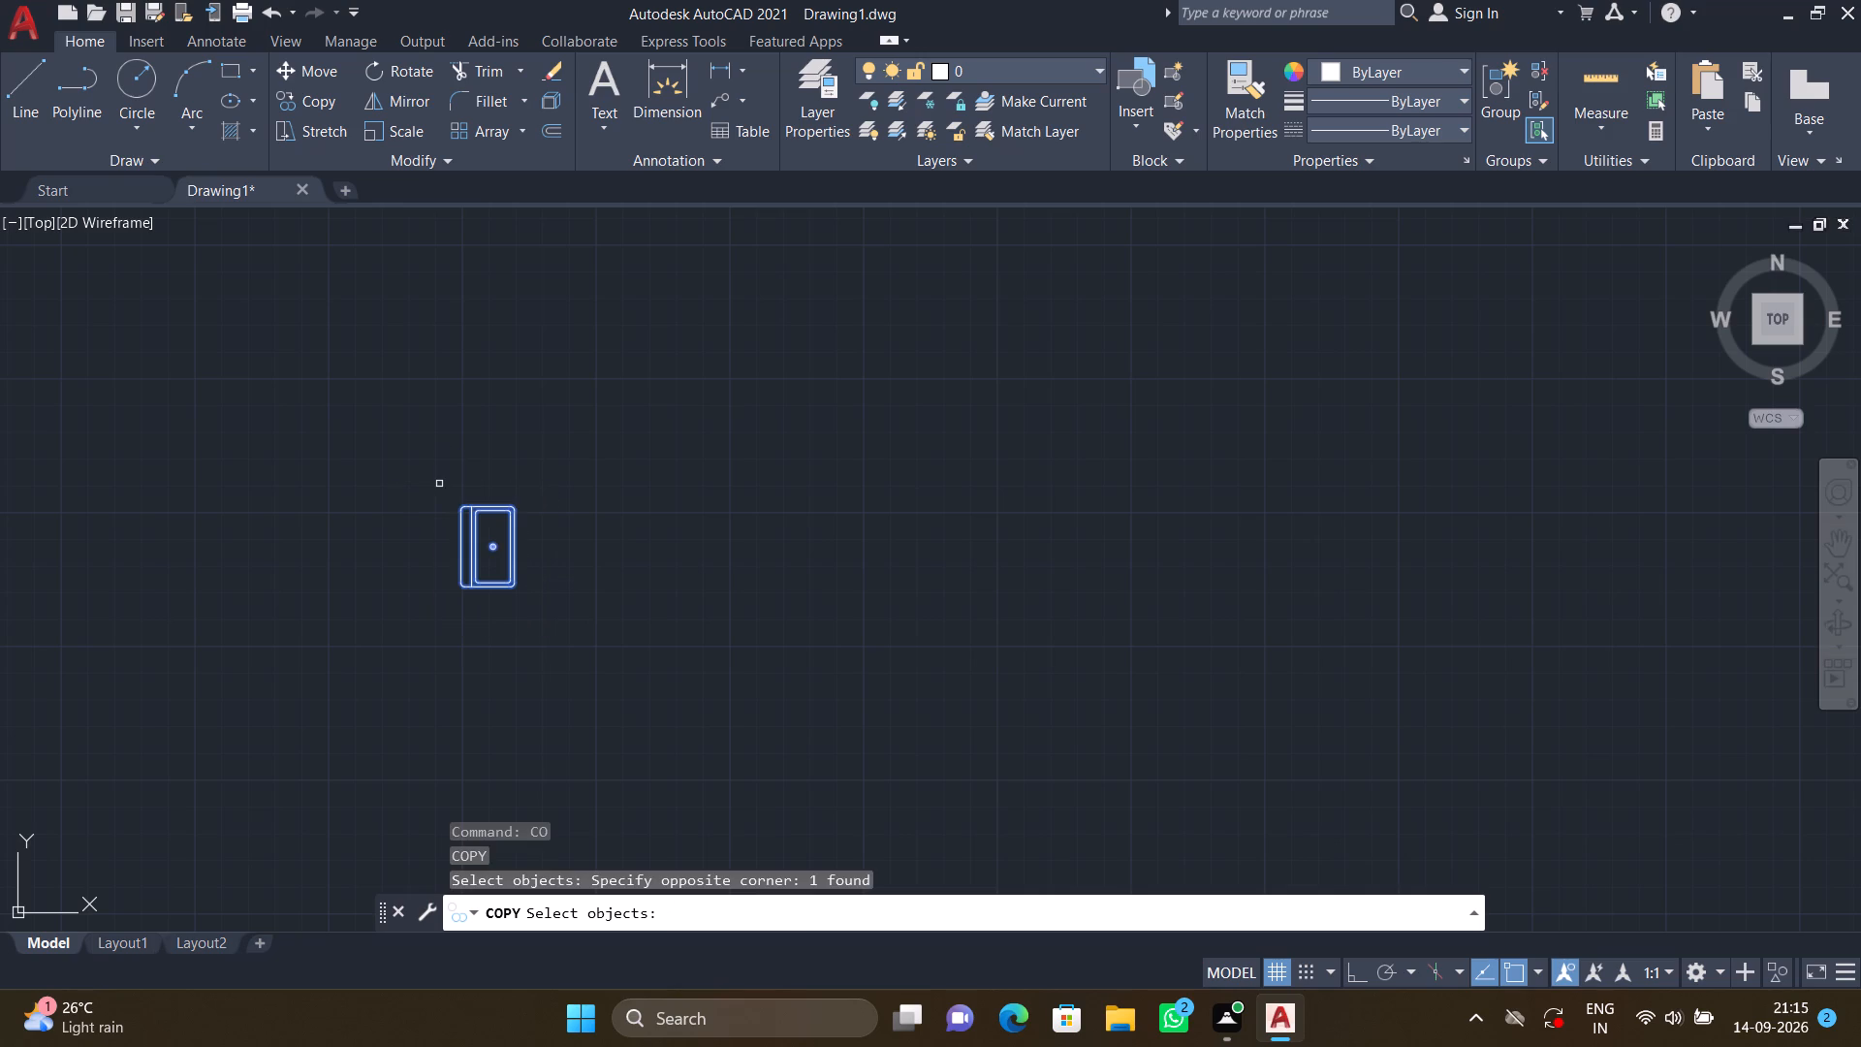
key(Return)
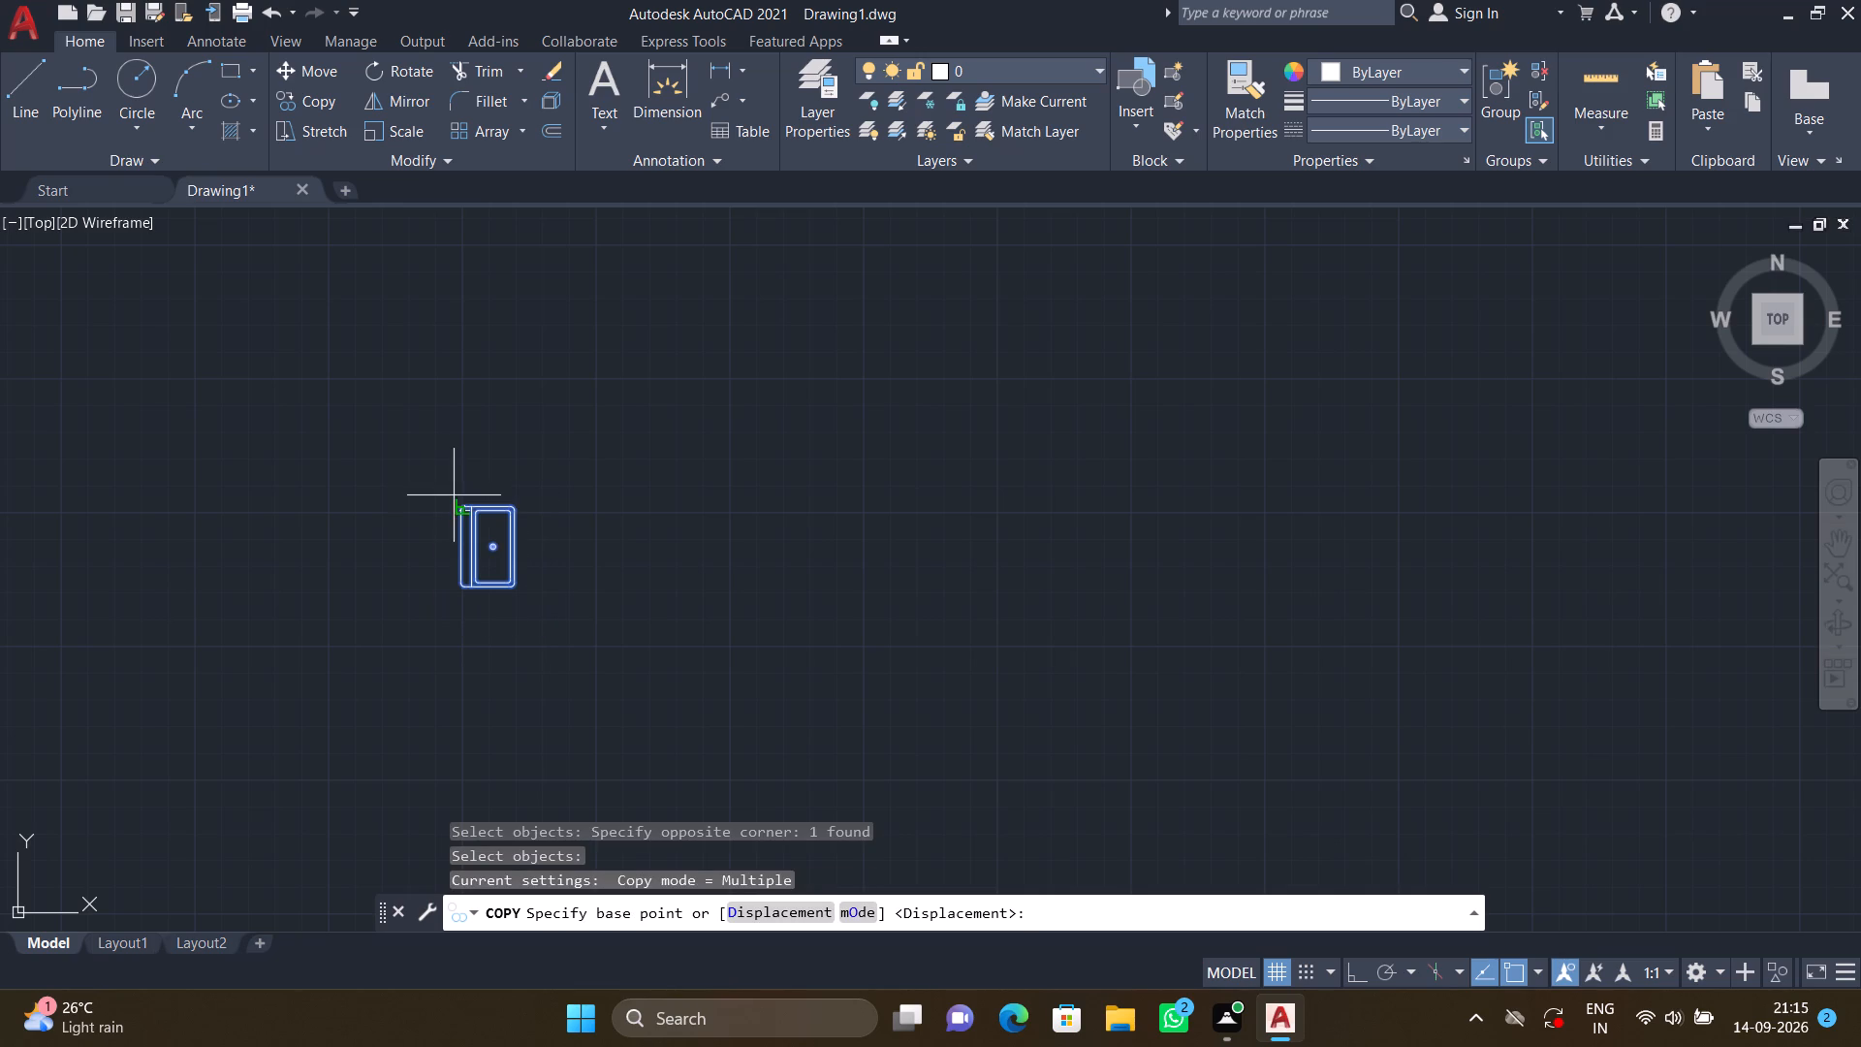
click(459, 508)
scroll(911, 542, down, 2)
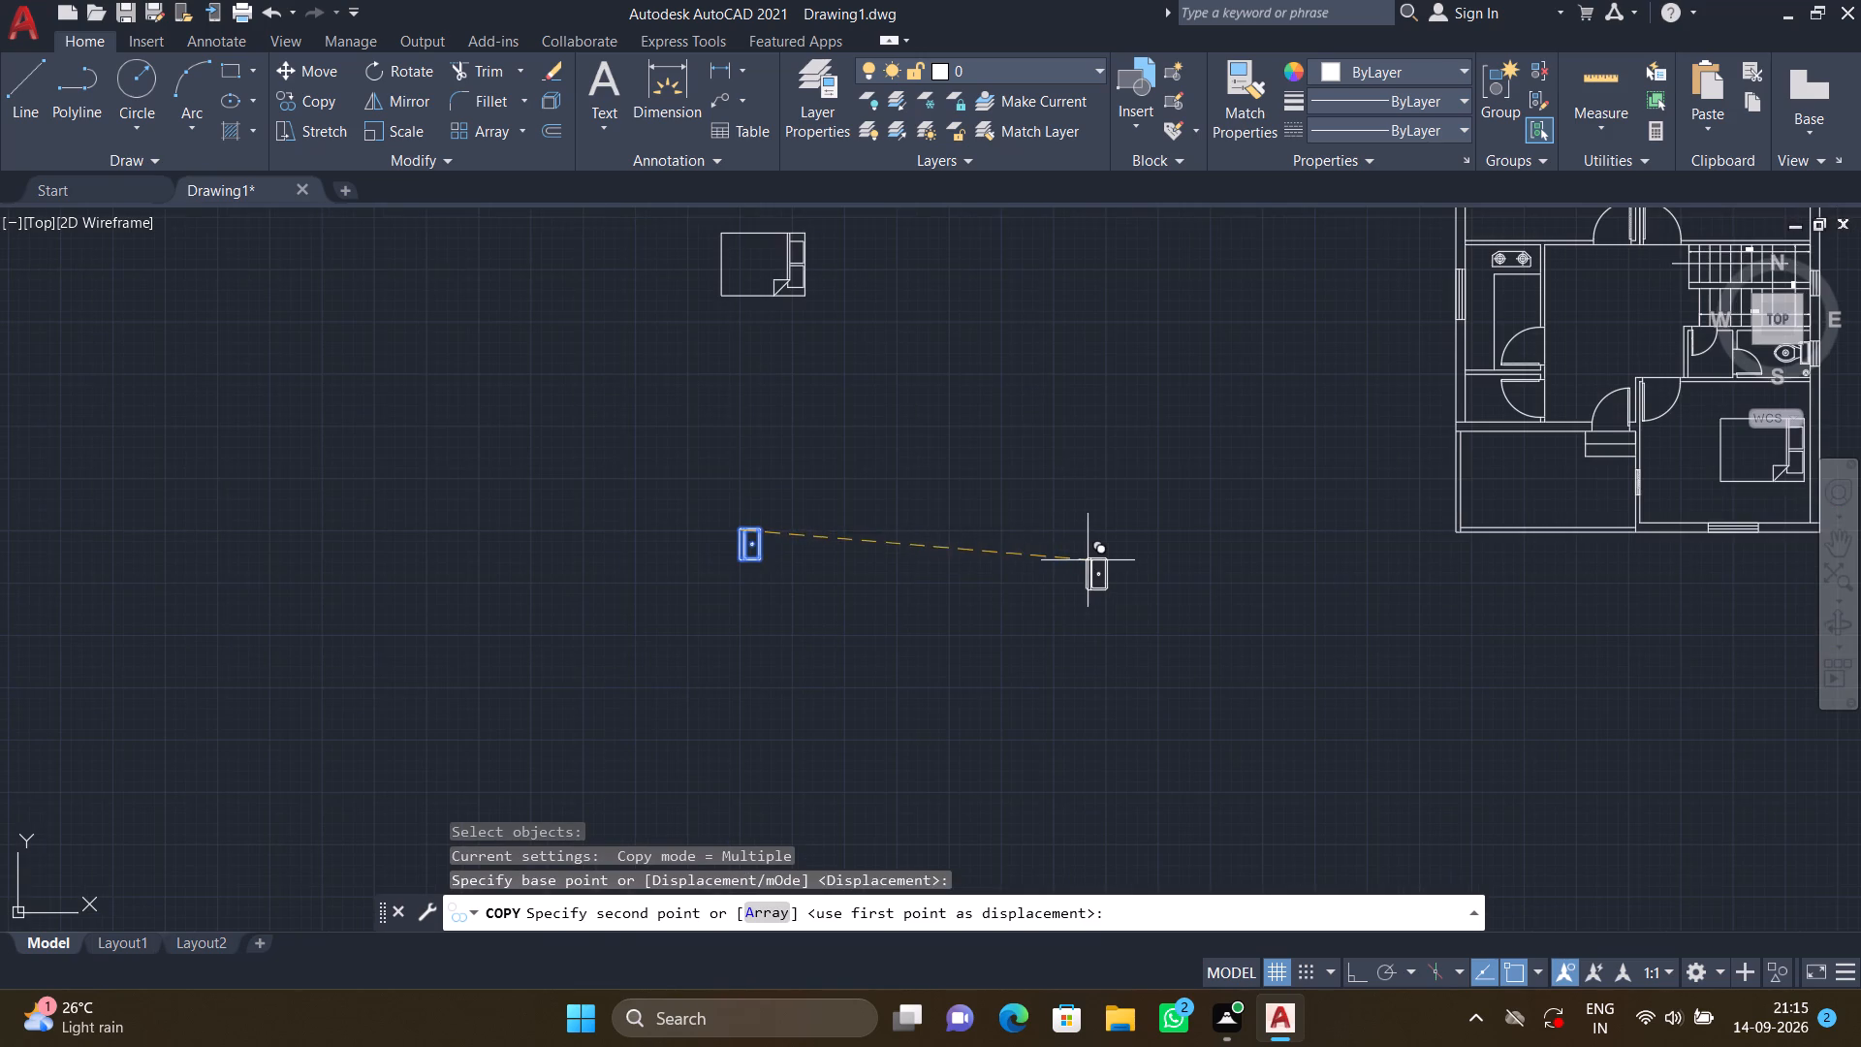
middle_drag(991, 573, 635, 581)
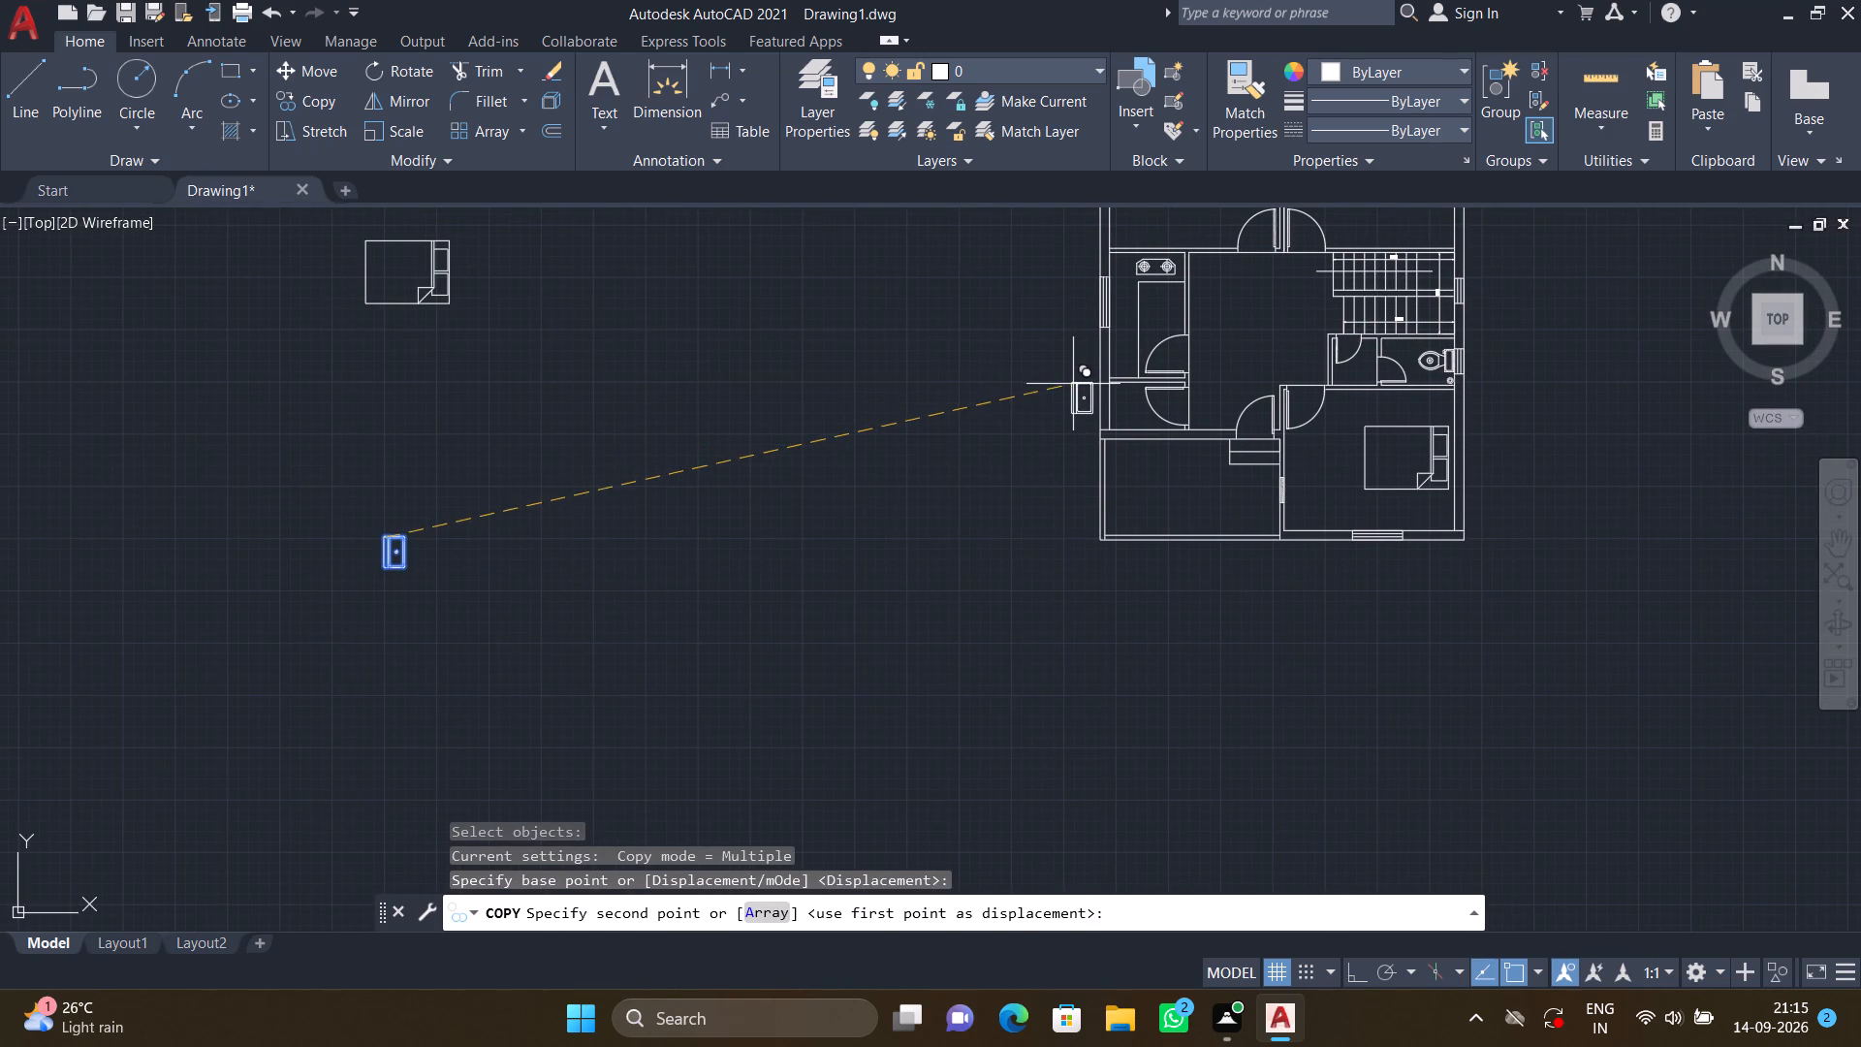
middle_drag(1070, 386, 998, 481)
scroll(1043, 412, up, 3)
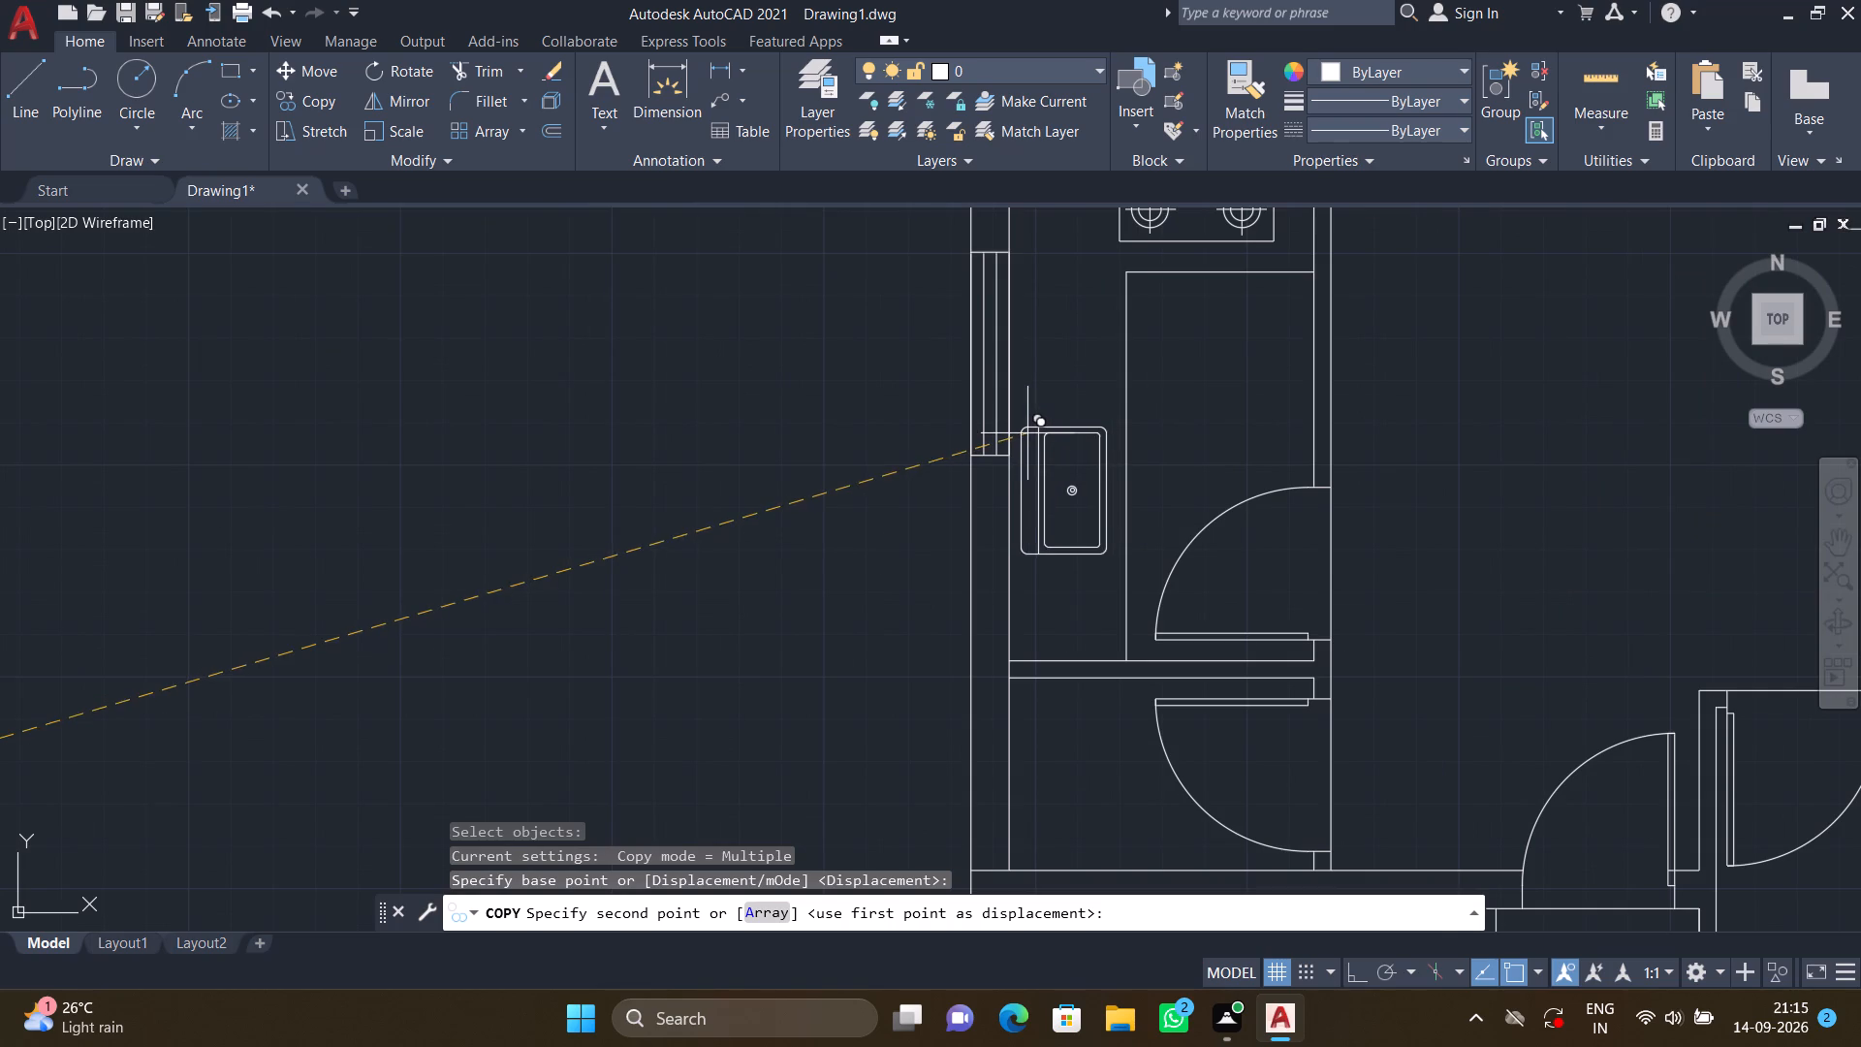
scroll(1029, 434, up, 1)
click(1034, 481)
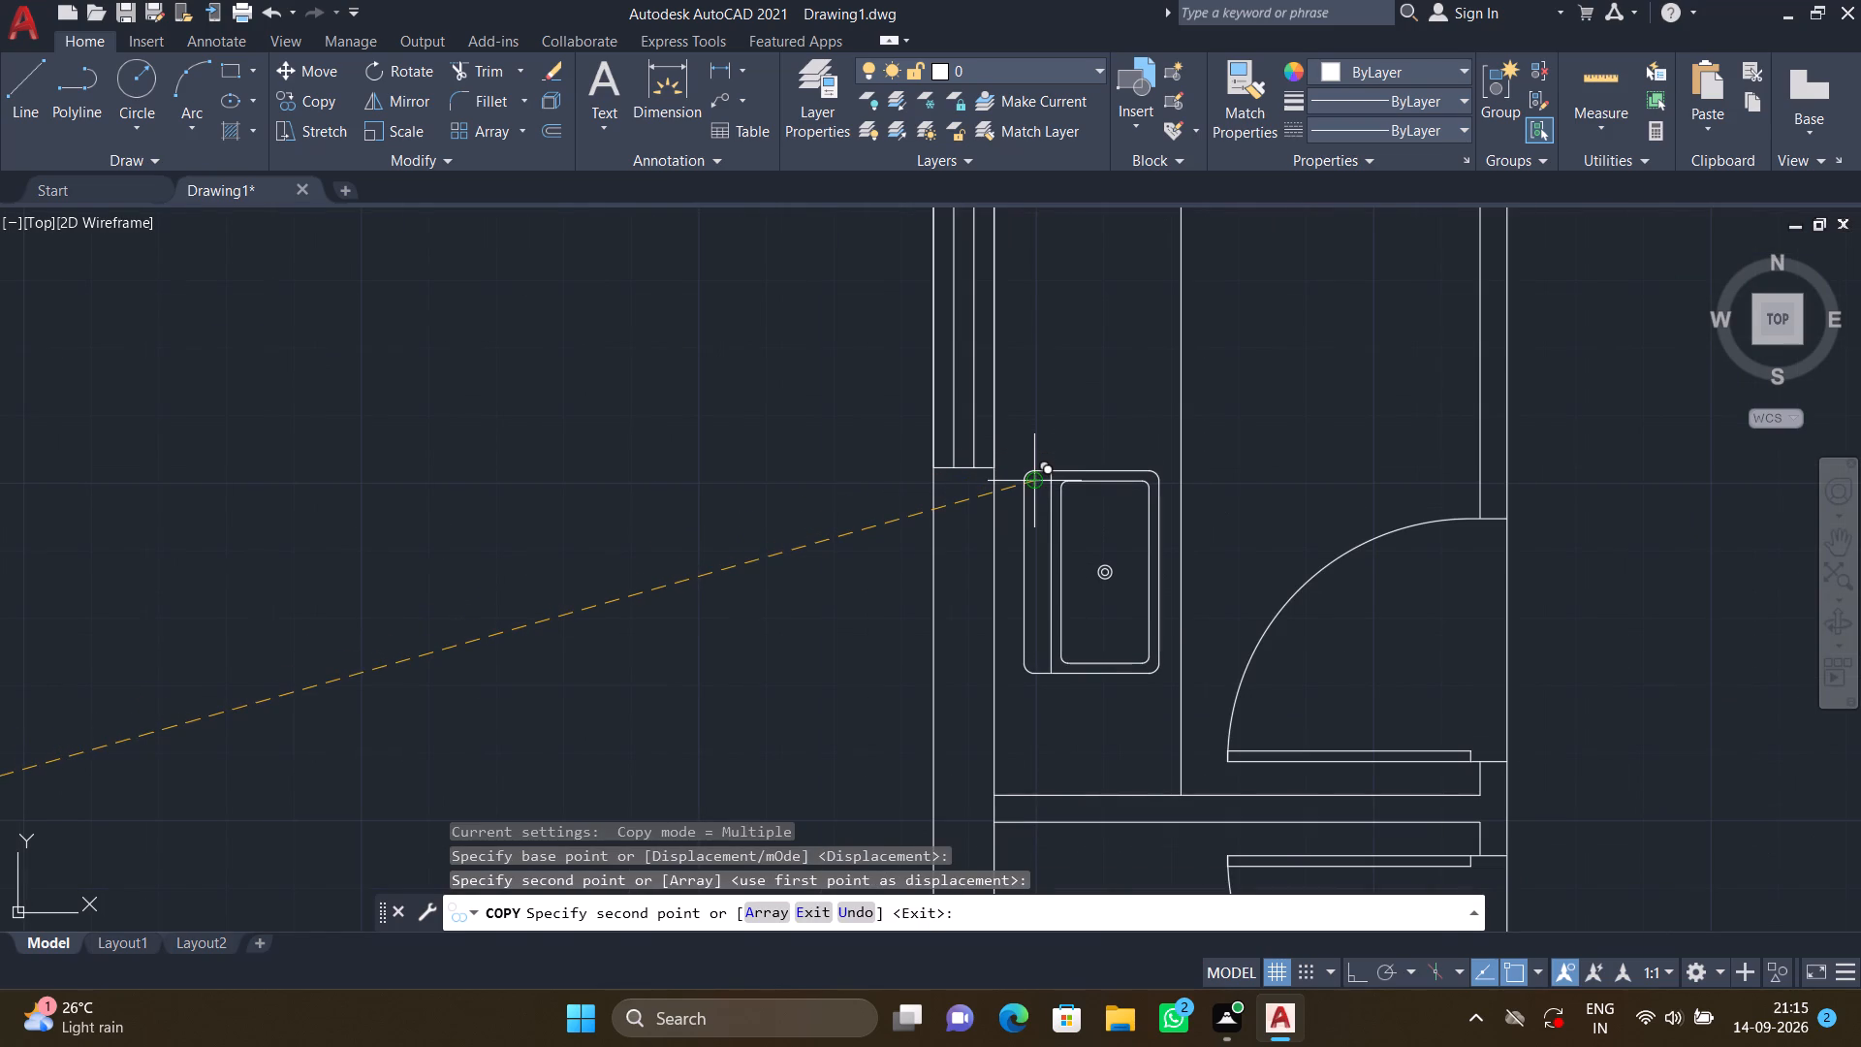
key(Return)
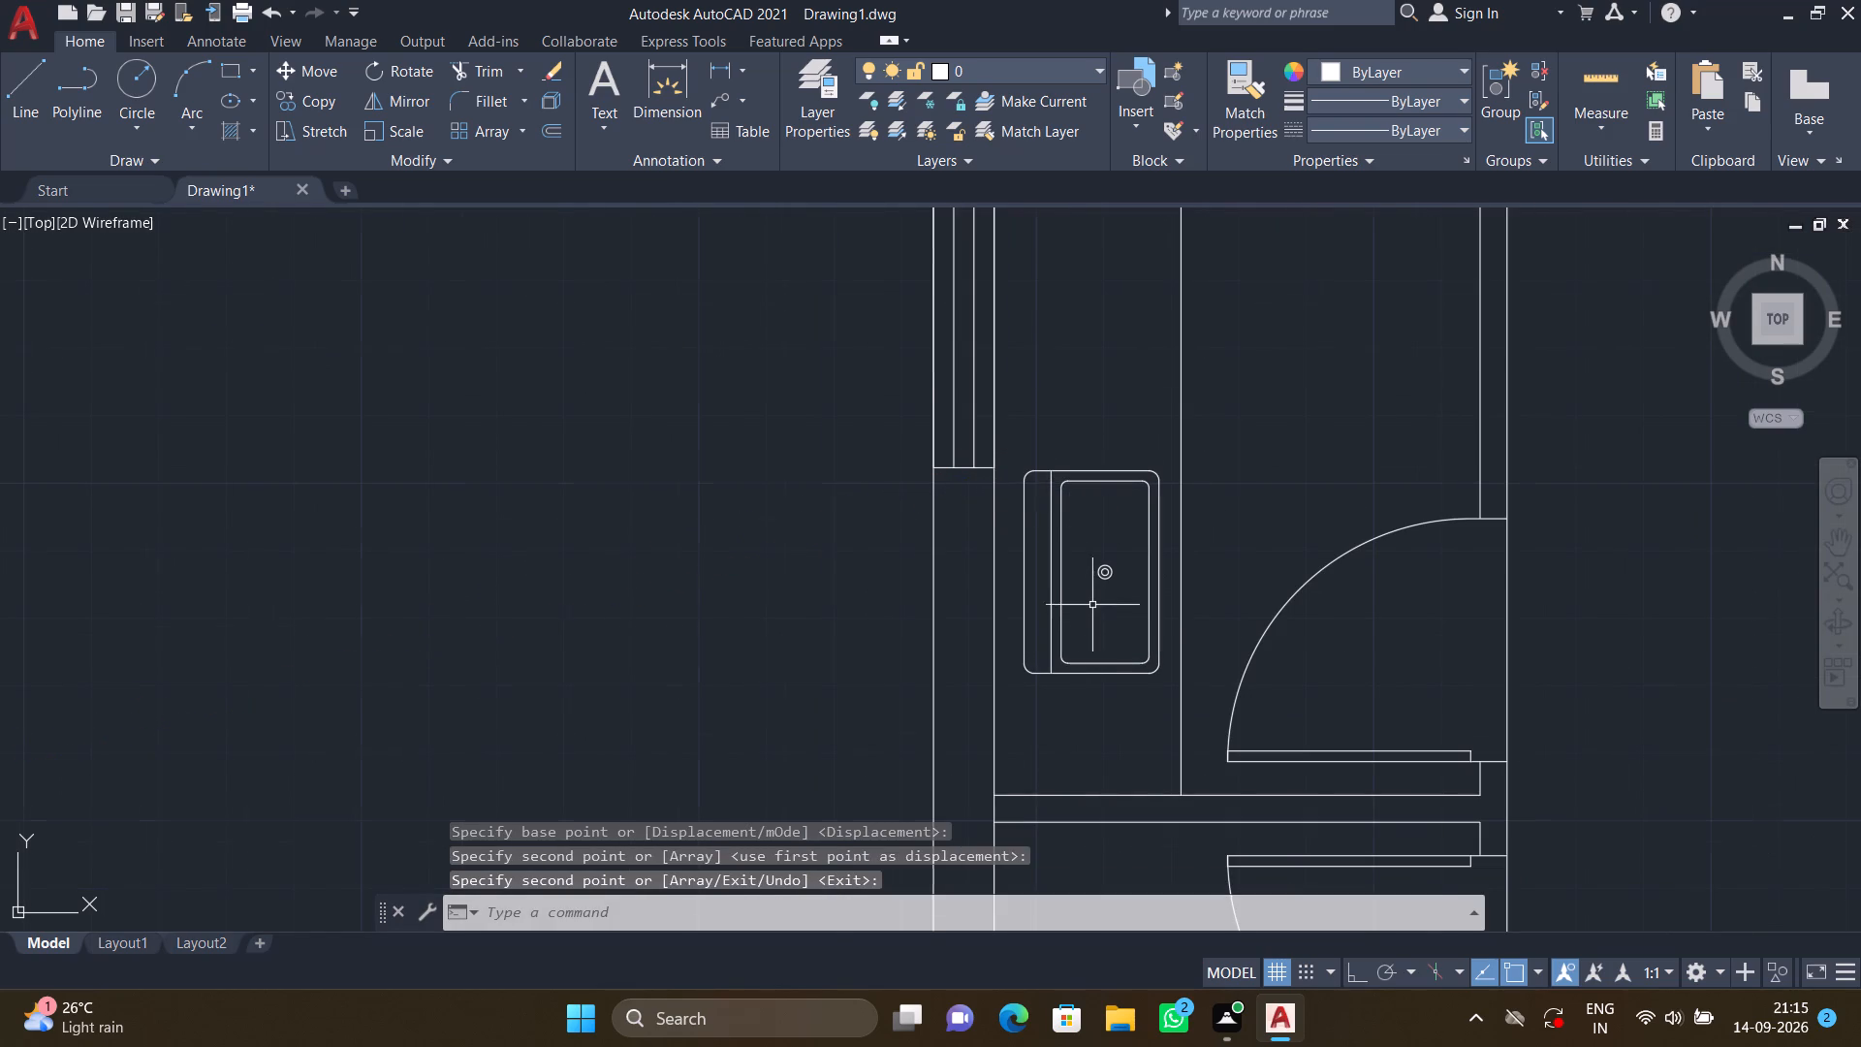
Draw a horizontal line across the copied sink's basin just below the drain, from inner left edge to inner right edge, with Ortho on.
scroll(1092, 605, up, 2)
key(l)
key(Return)
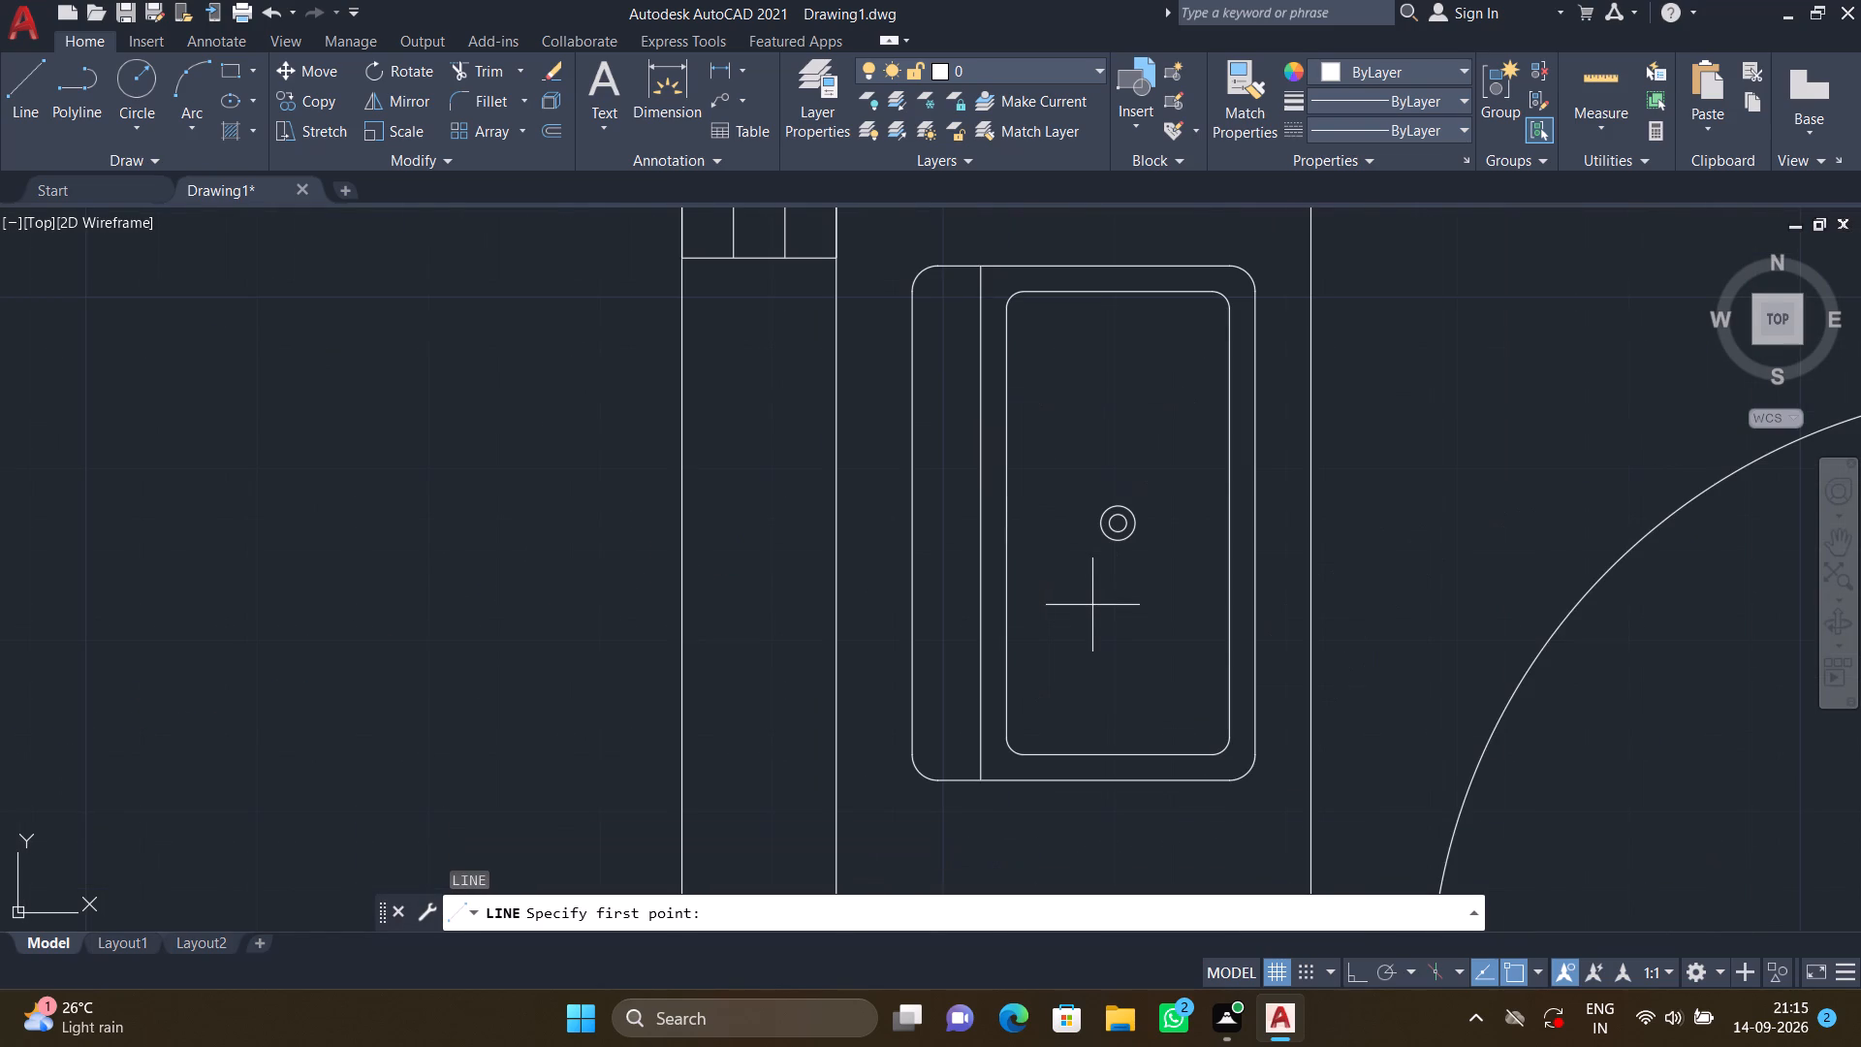
scroll(1067, 590, up, 1)
drag(966, 562, 981, 560)
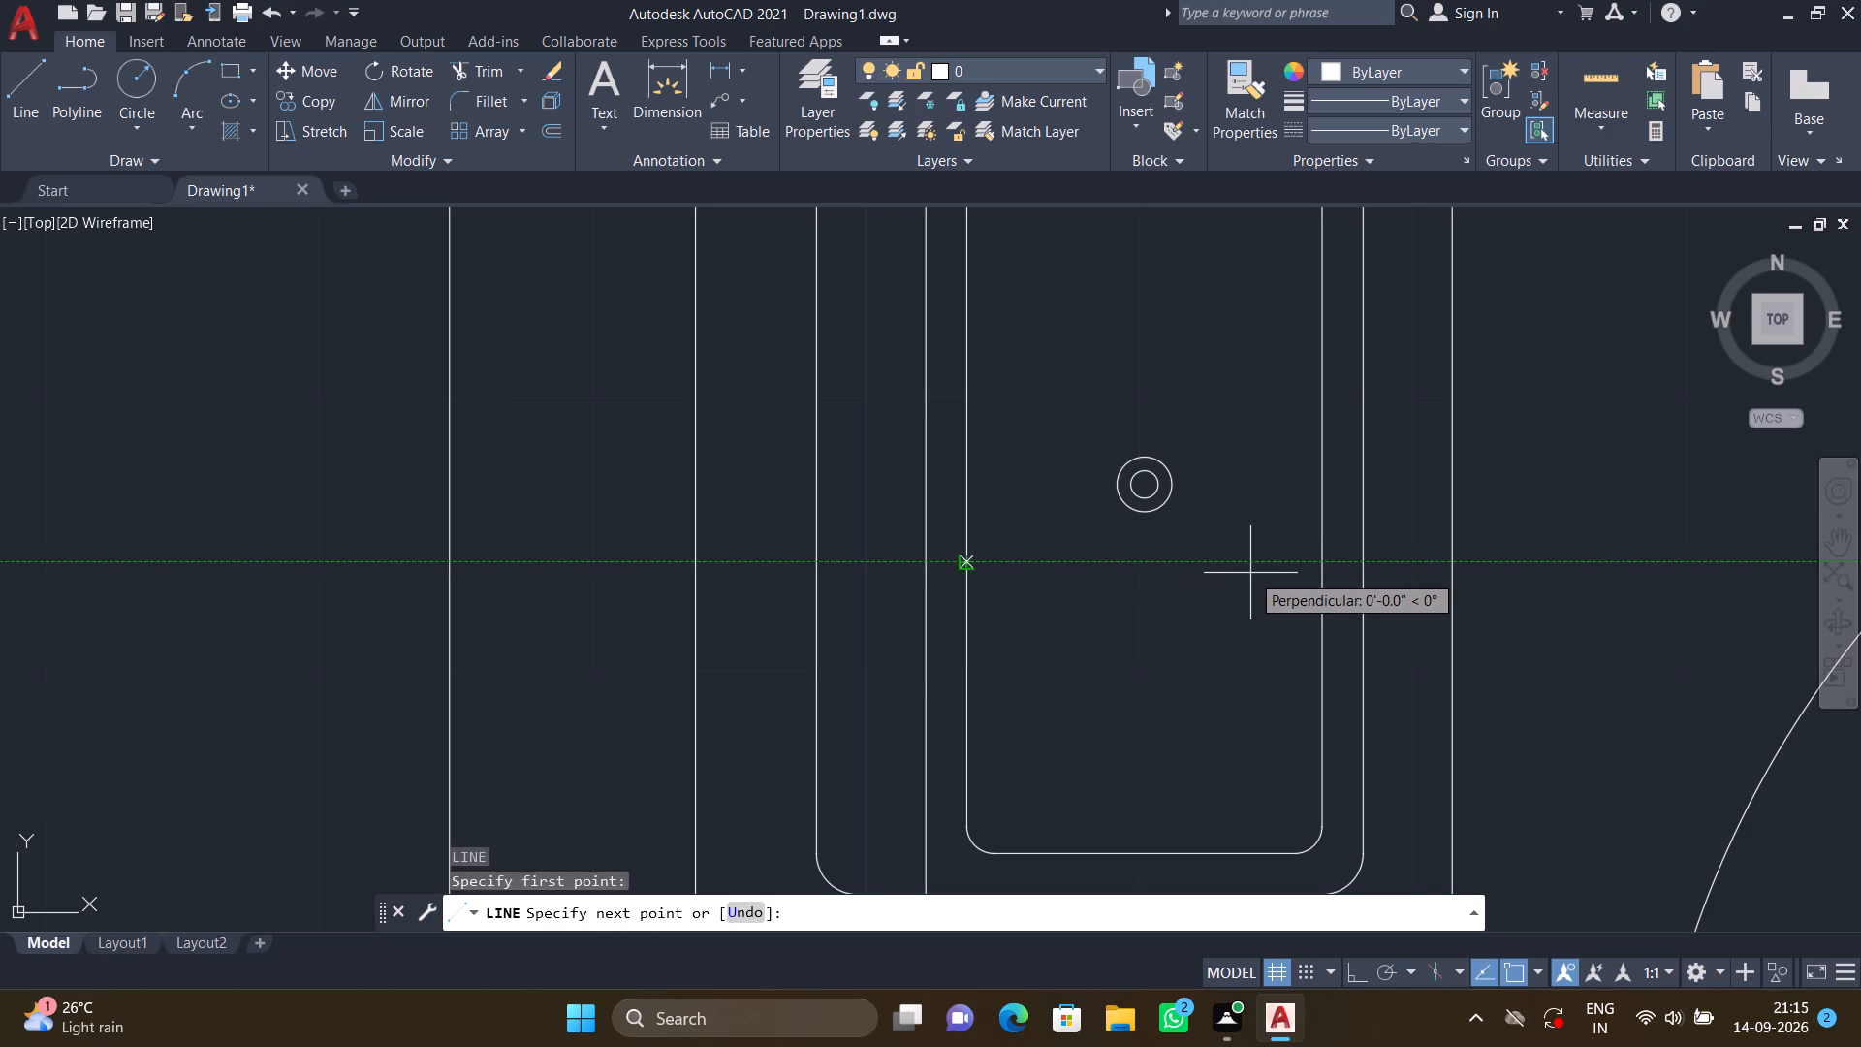
key(F8)
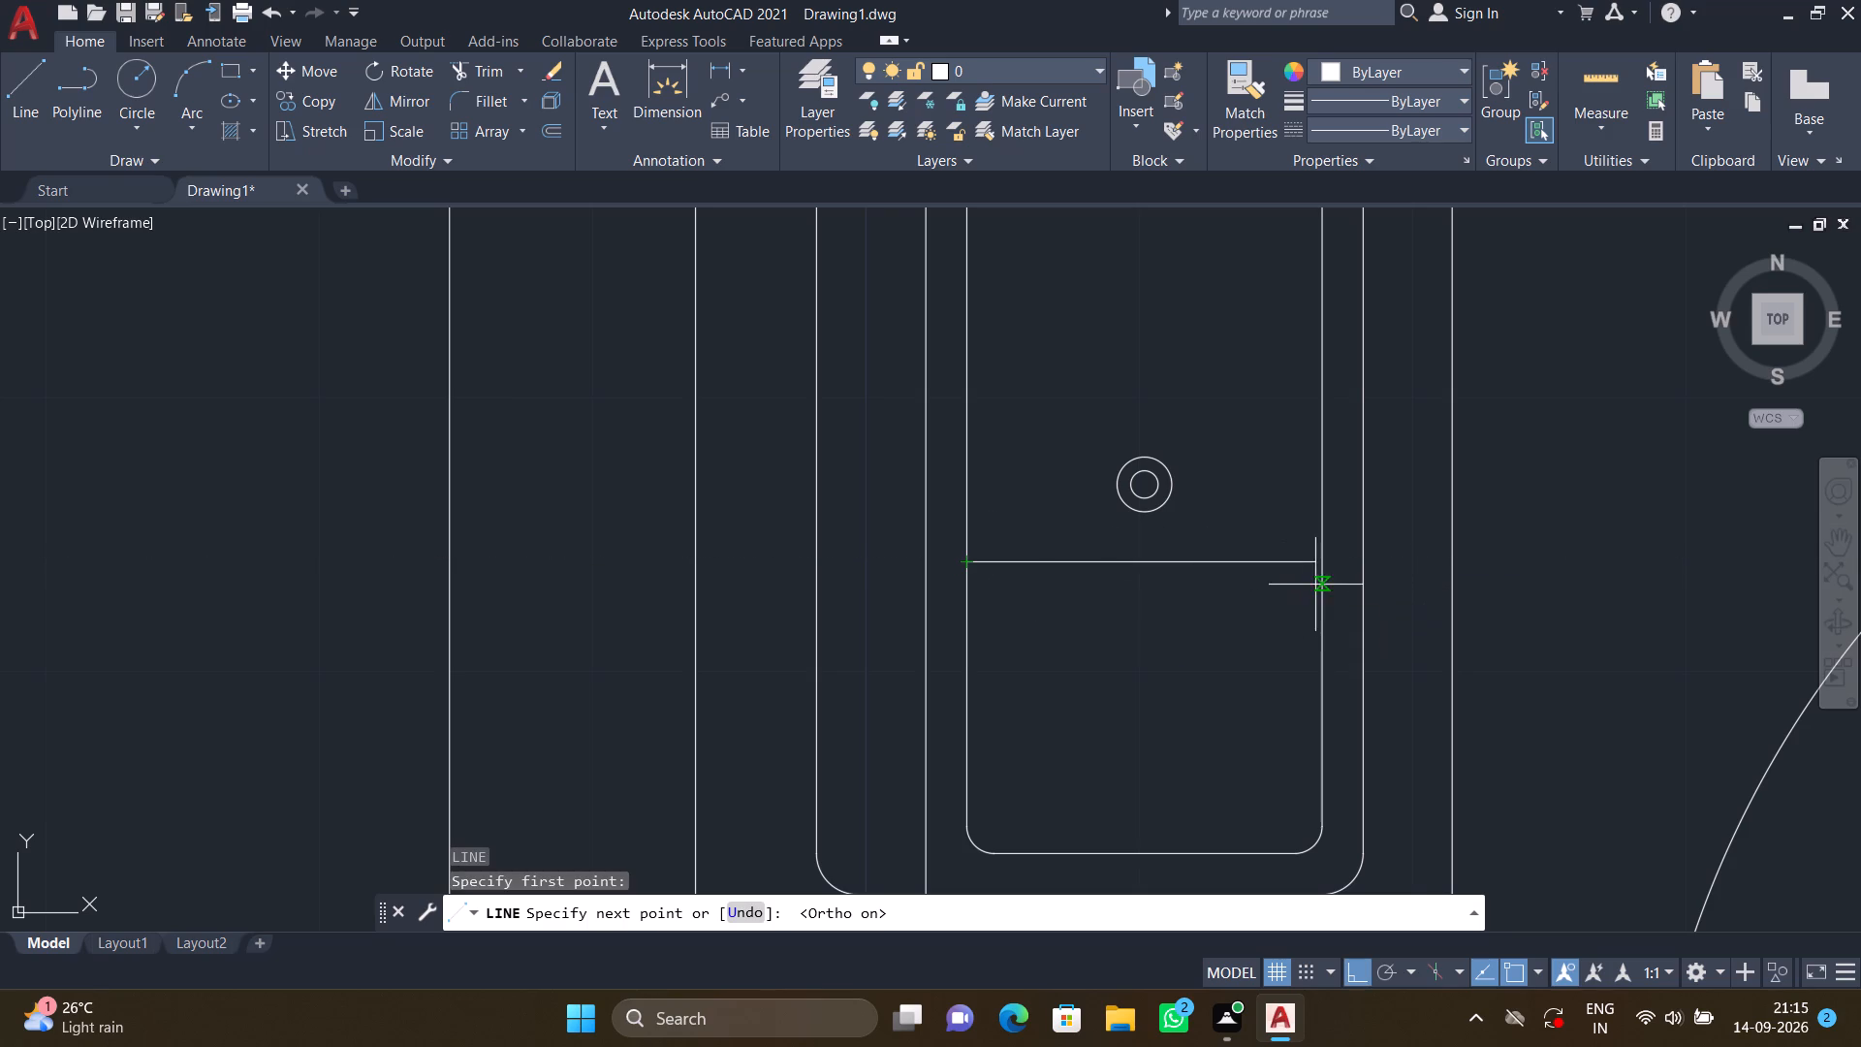
click(1318, 560)
key(Return)
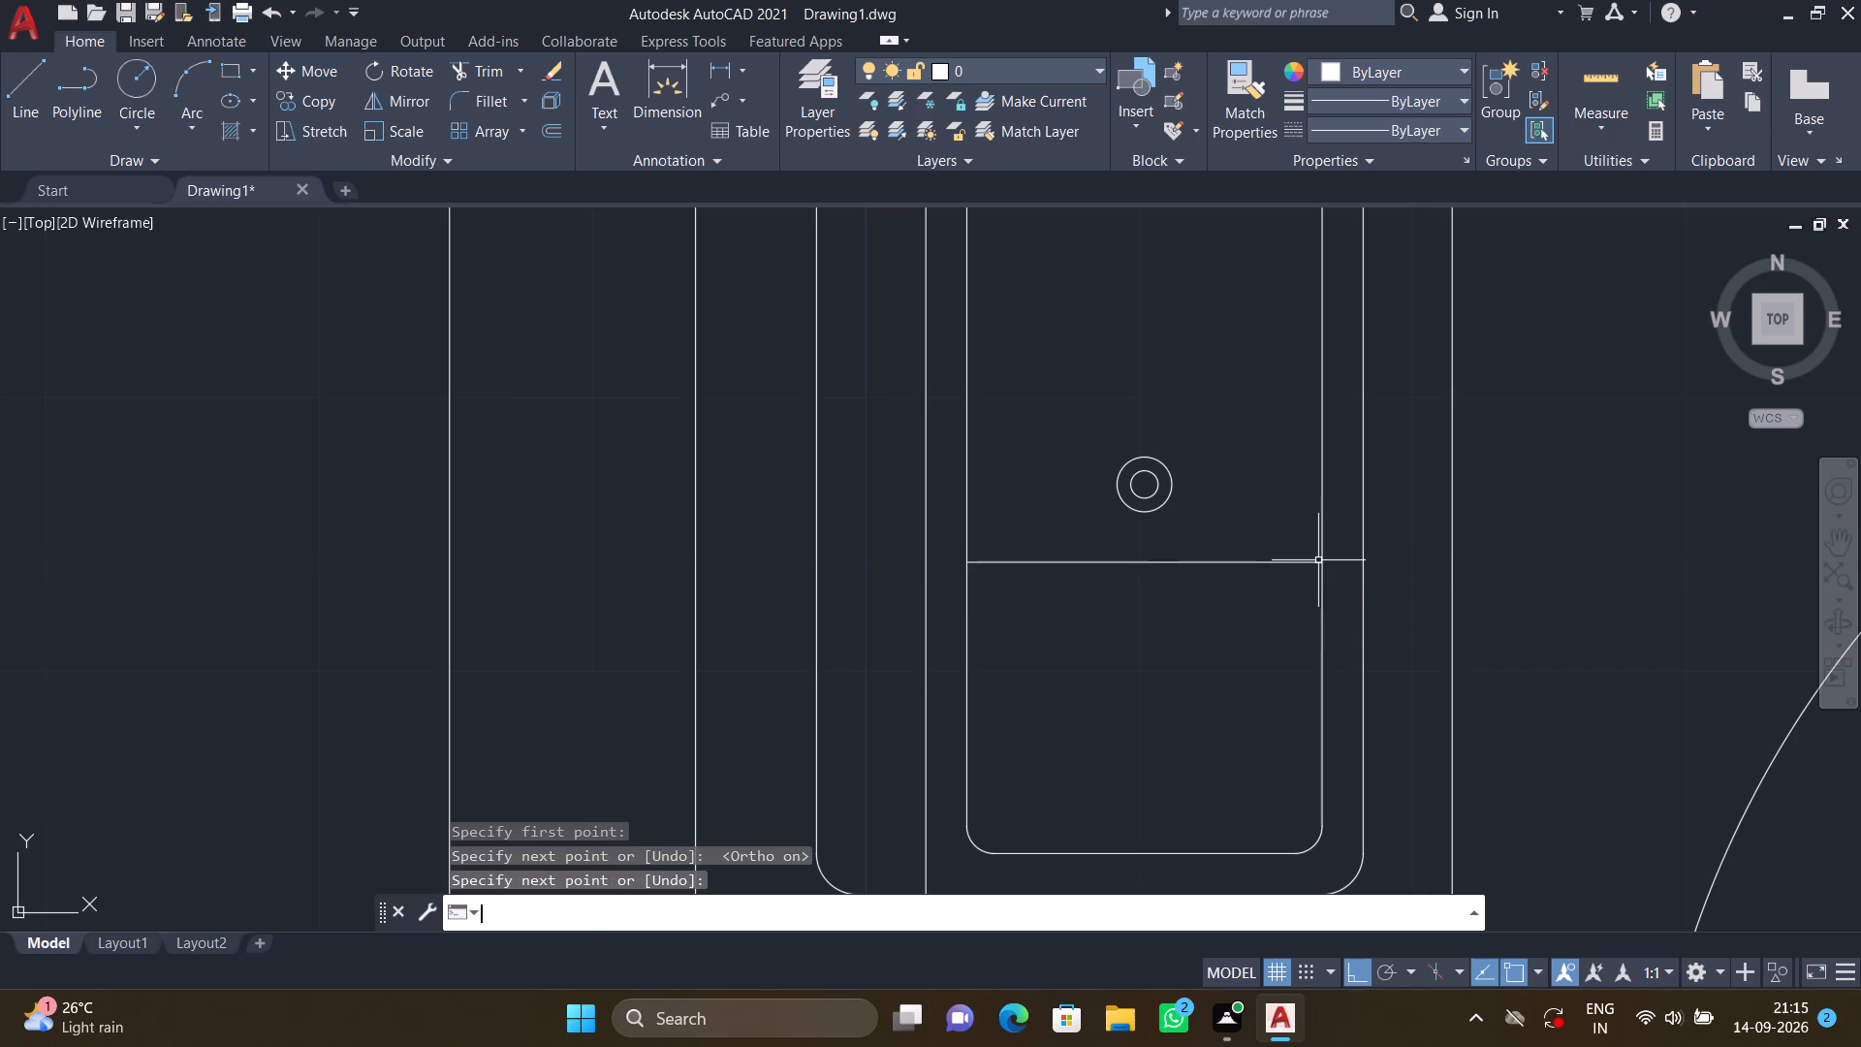
Draw a vertical line near the basin's left edge, from the horizontal divider down to the basin's bottom edge.
scroll(1308, 557, down, 2)
middle_drag(1168, 644, 1168, 523)
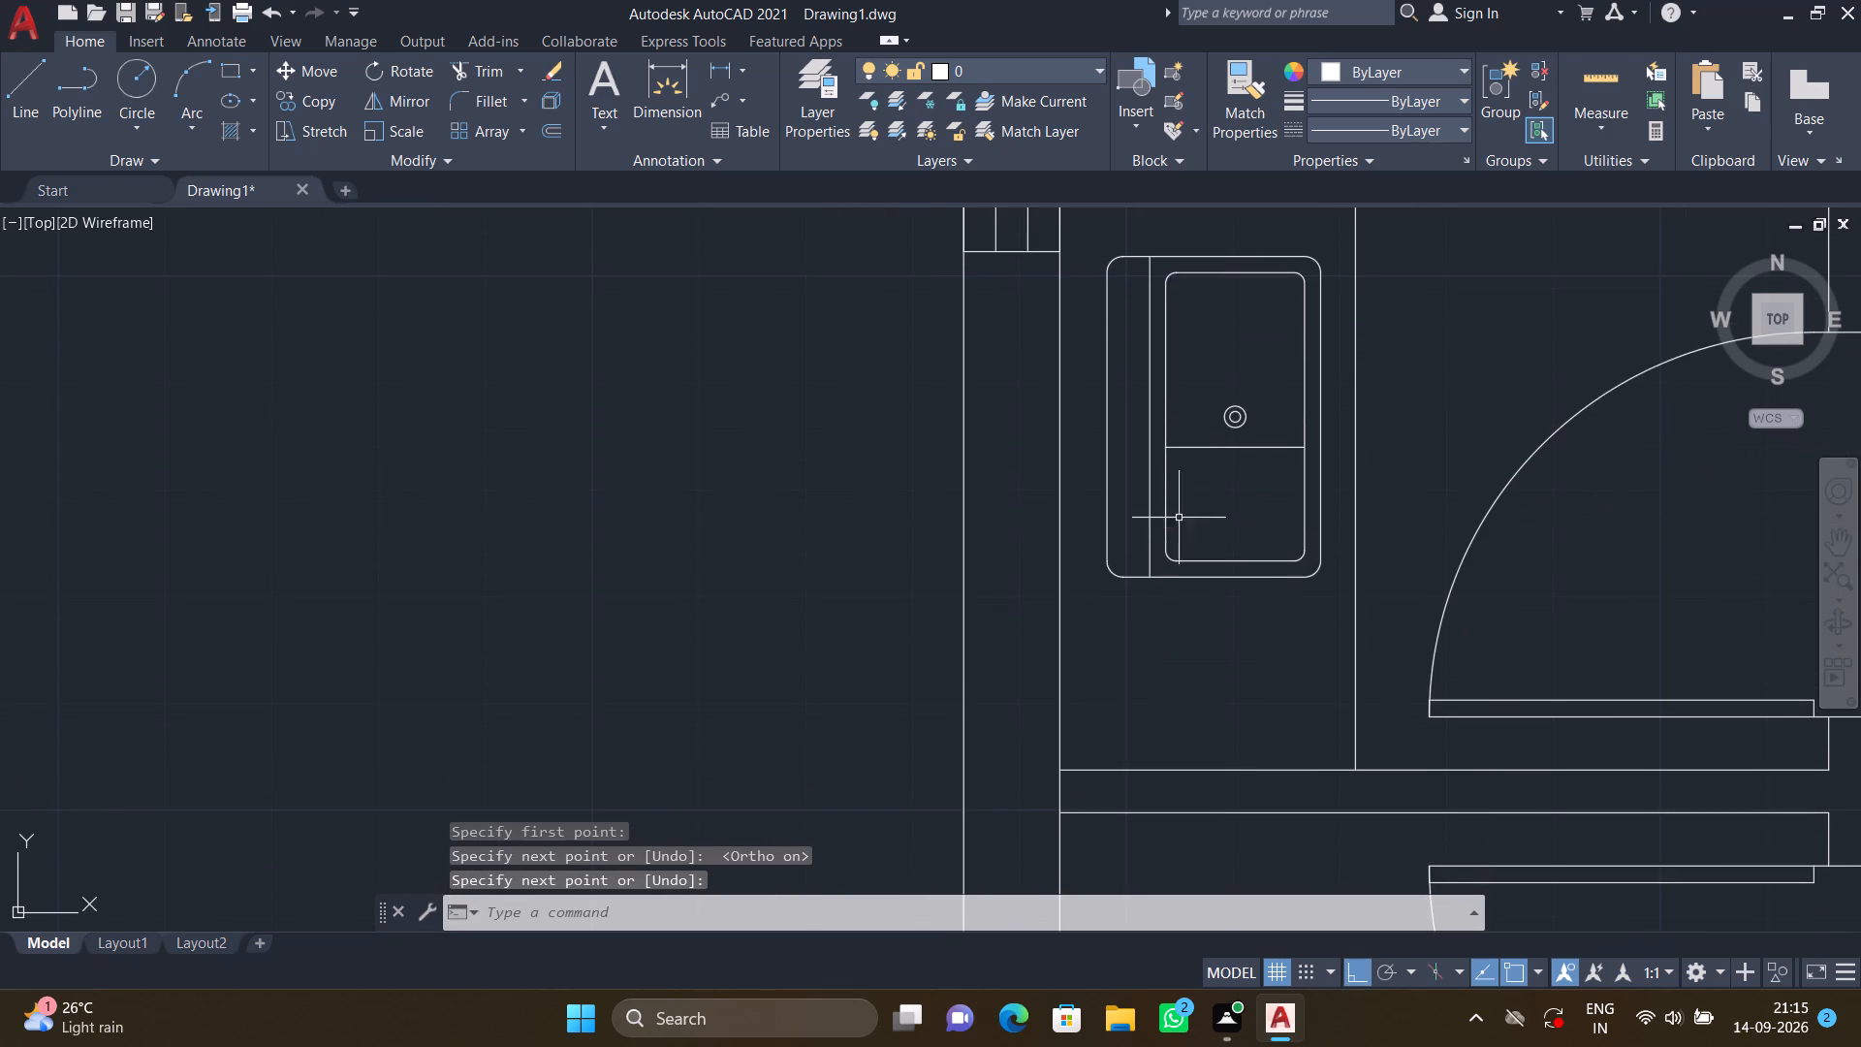
scroll(1207, 478, up, 2)
key(l)
key(Return)
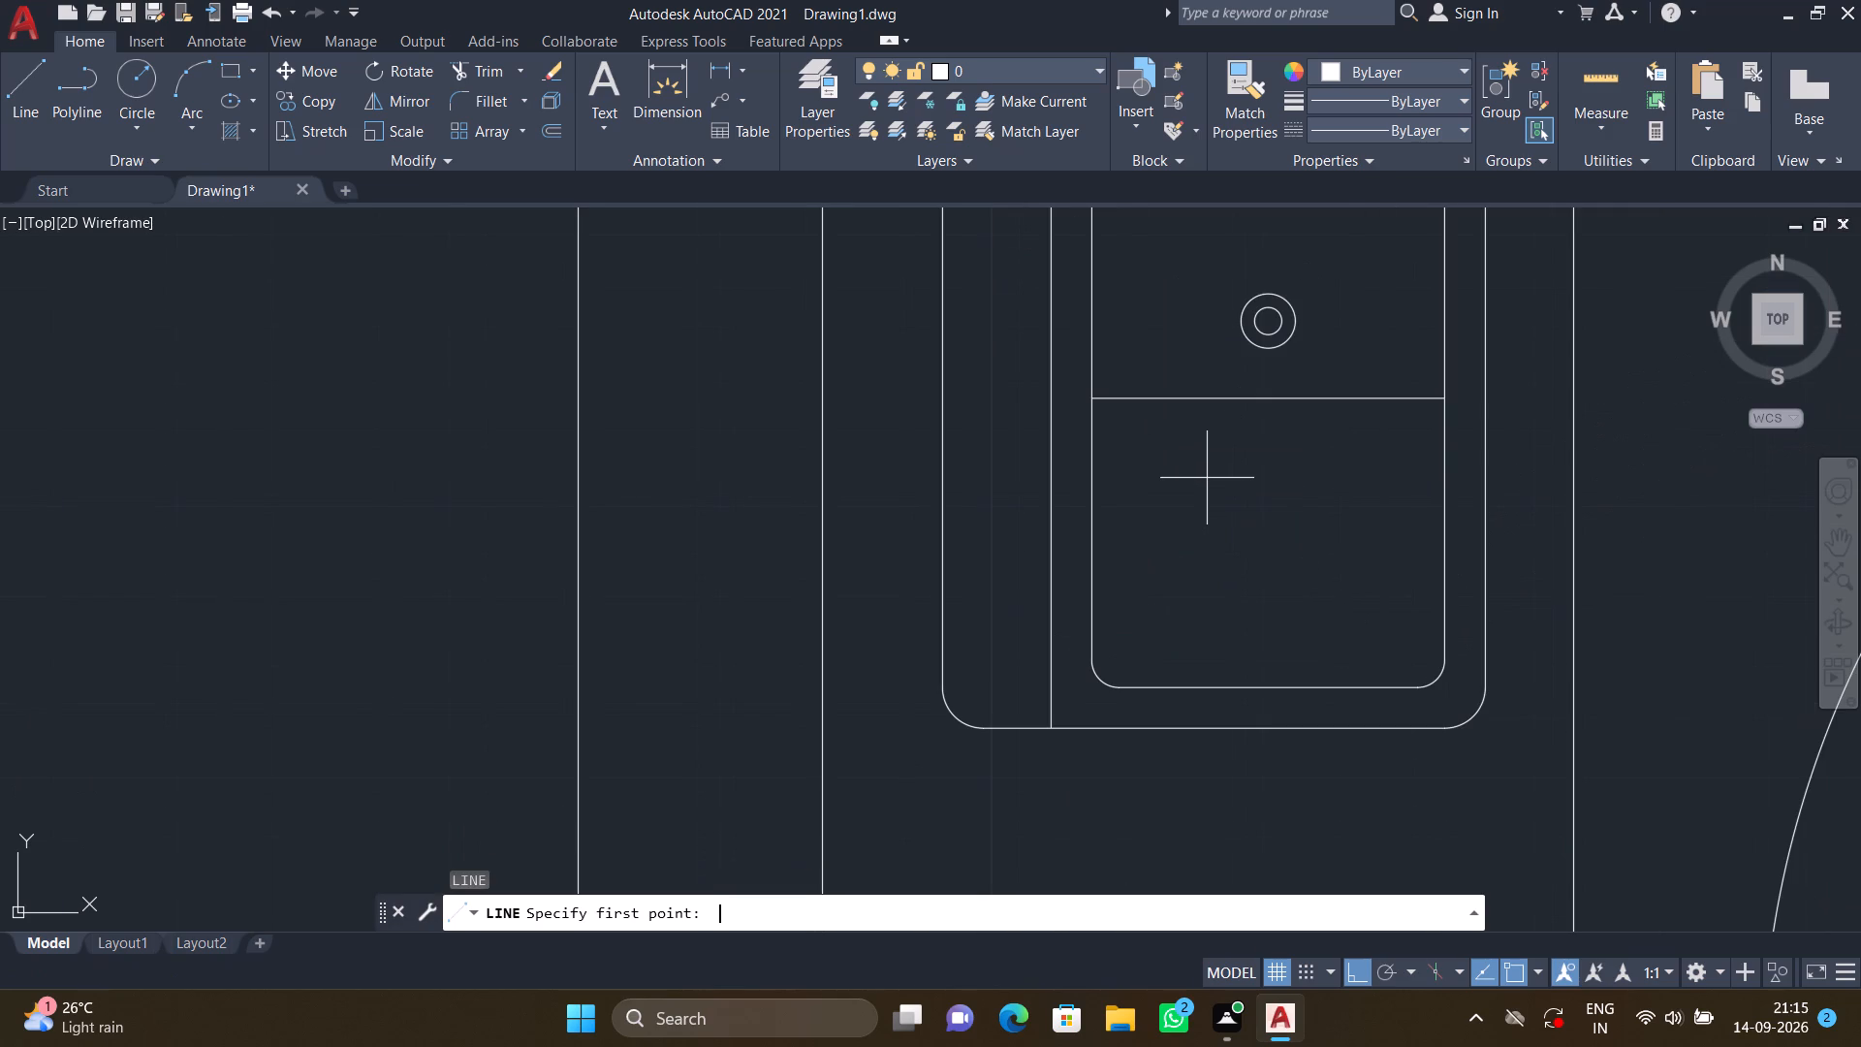
click(1128, 401)
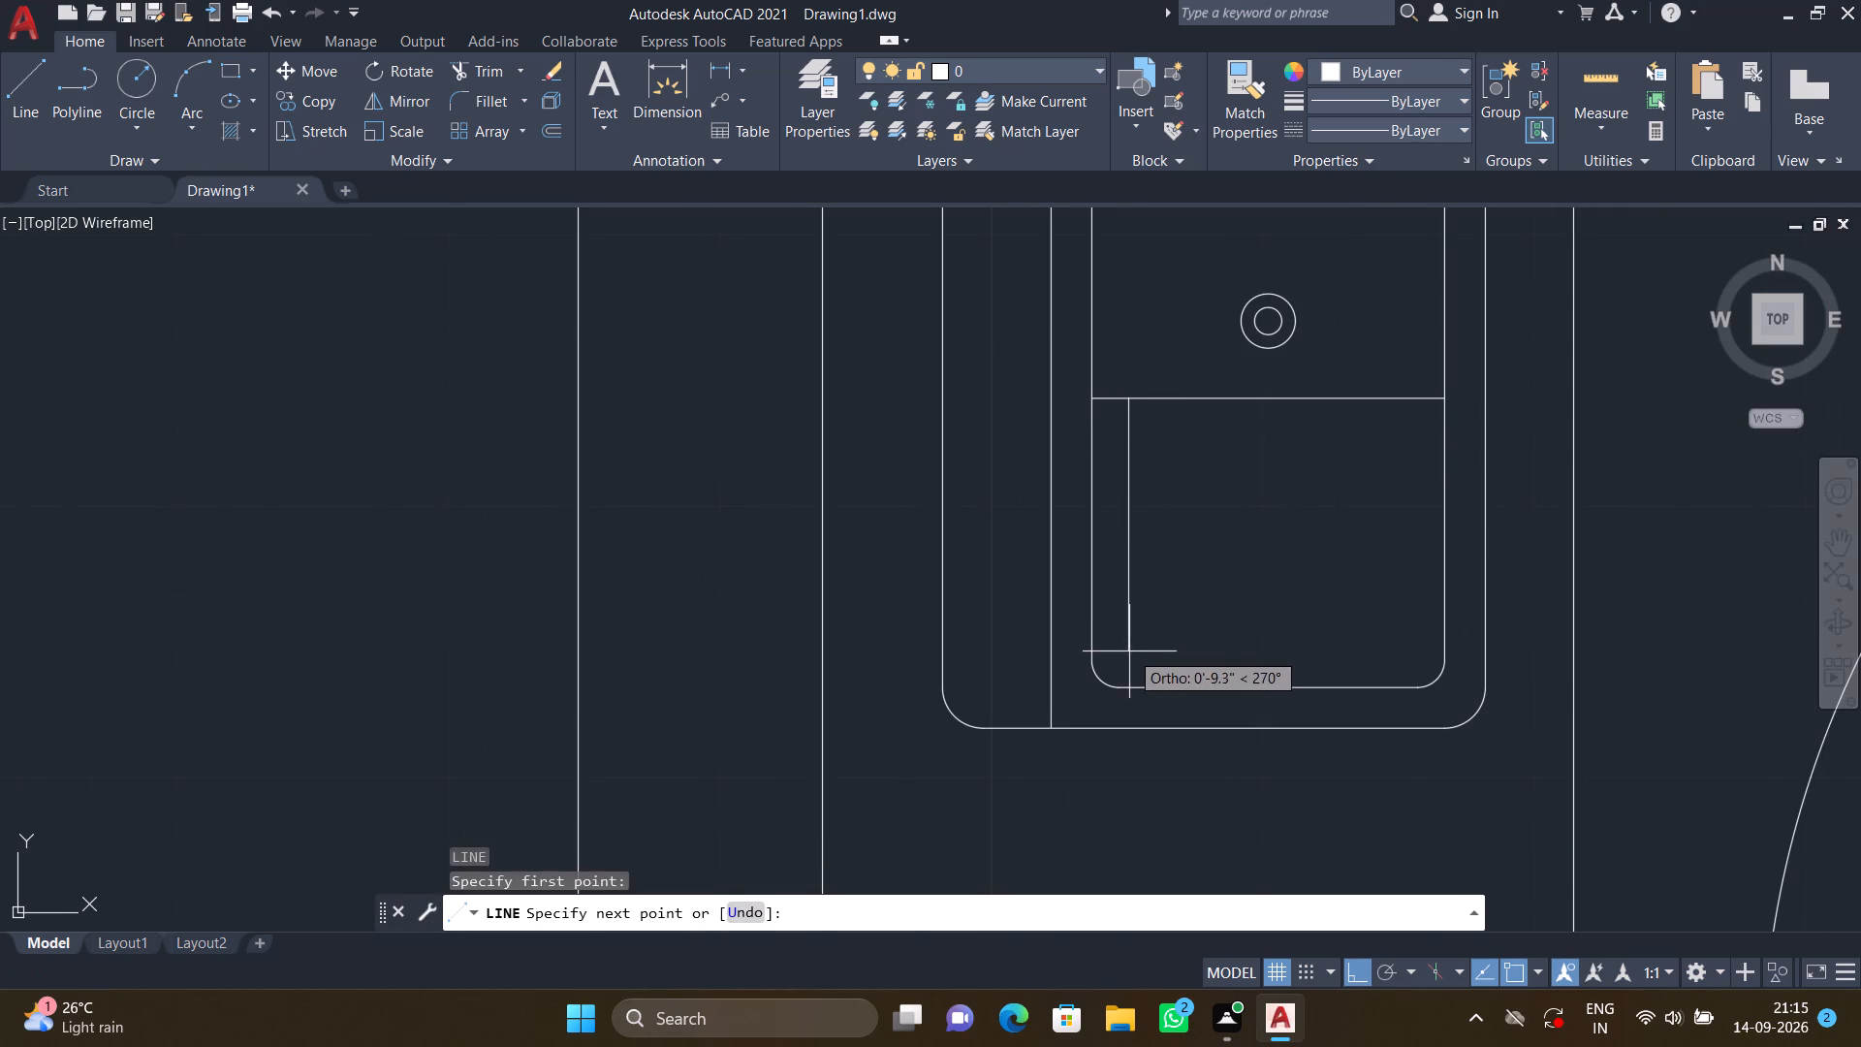
click(1132, 684)
key(Return)
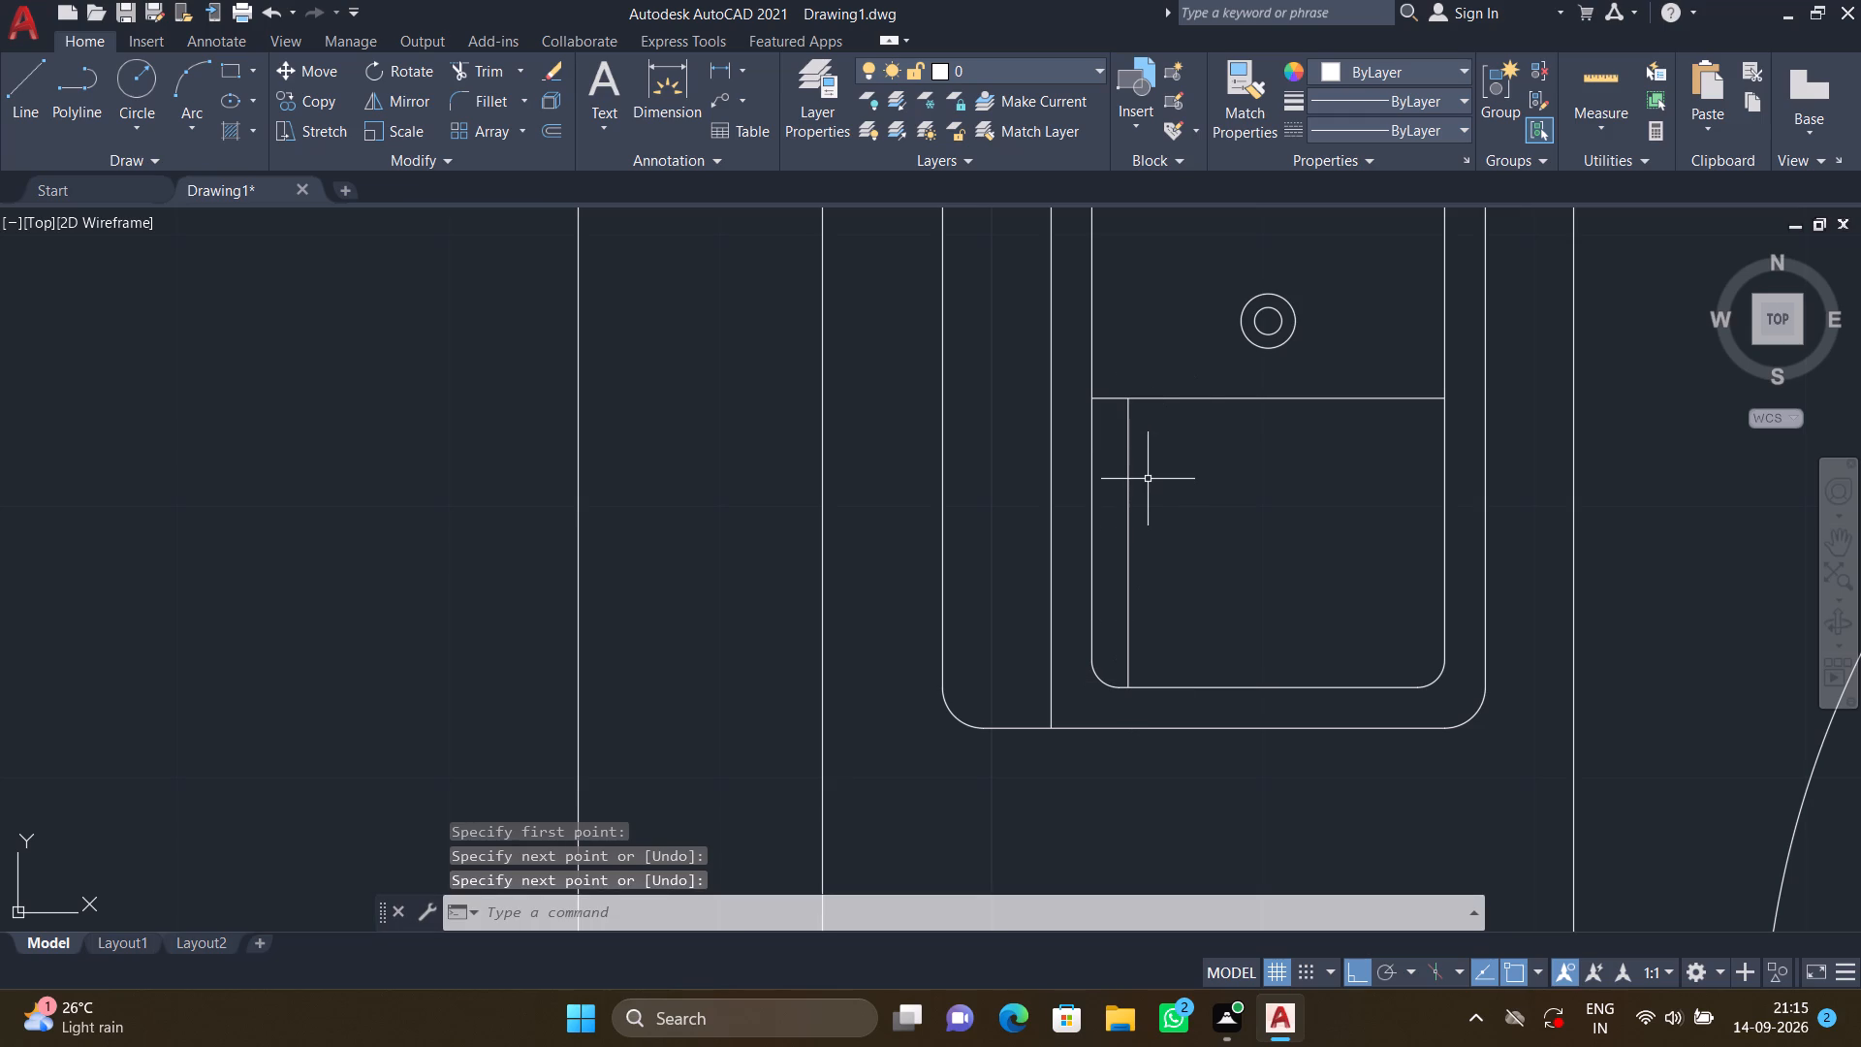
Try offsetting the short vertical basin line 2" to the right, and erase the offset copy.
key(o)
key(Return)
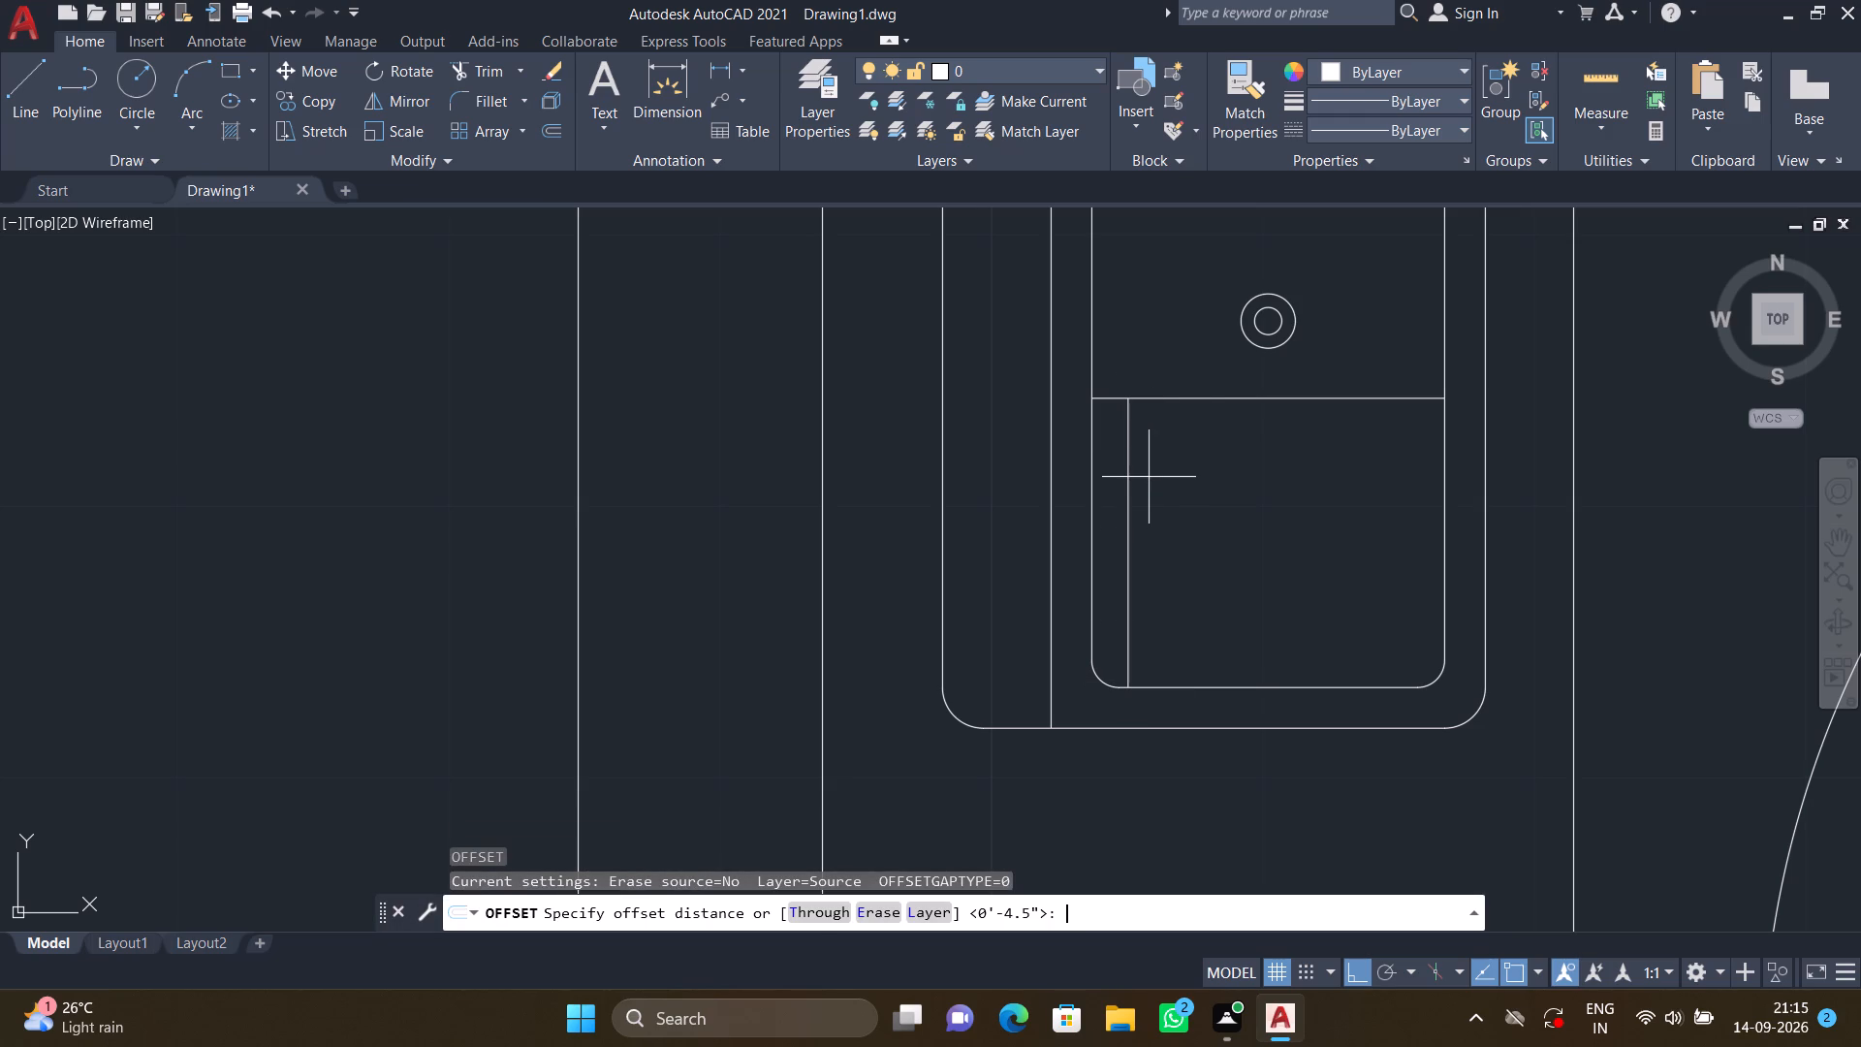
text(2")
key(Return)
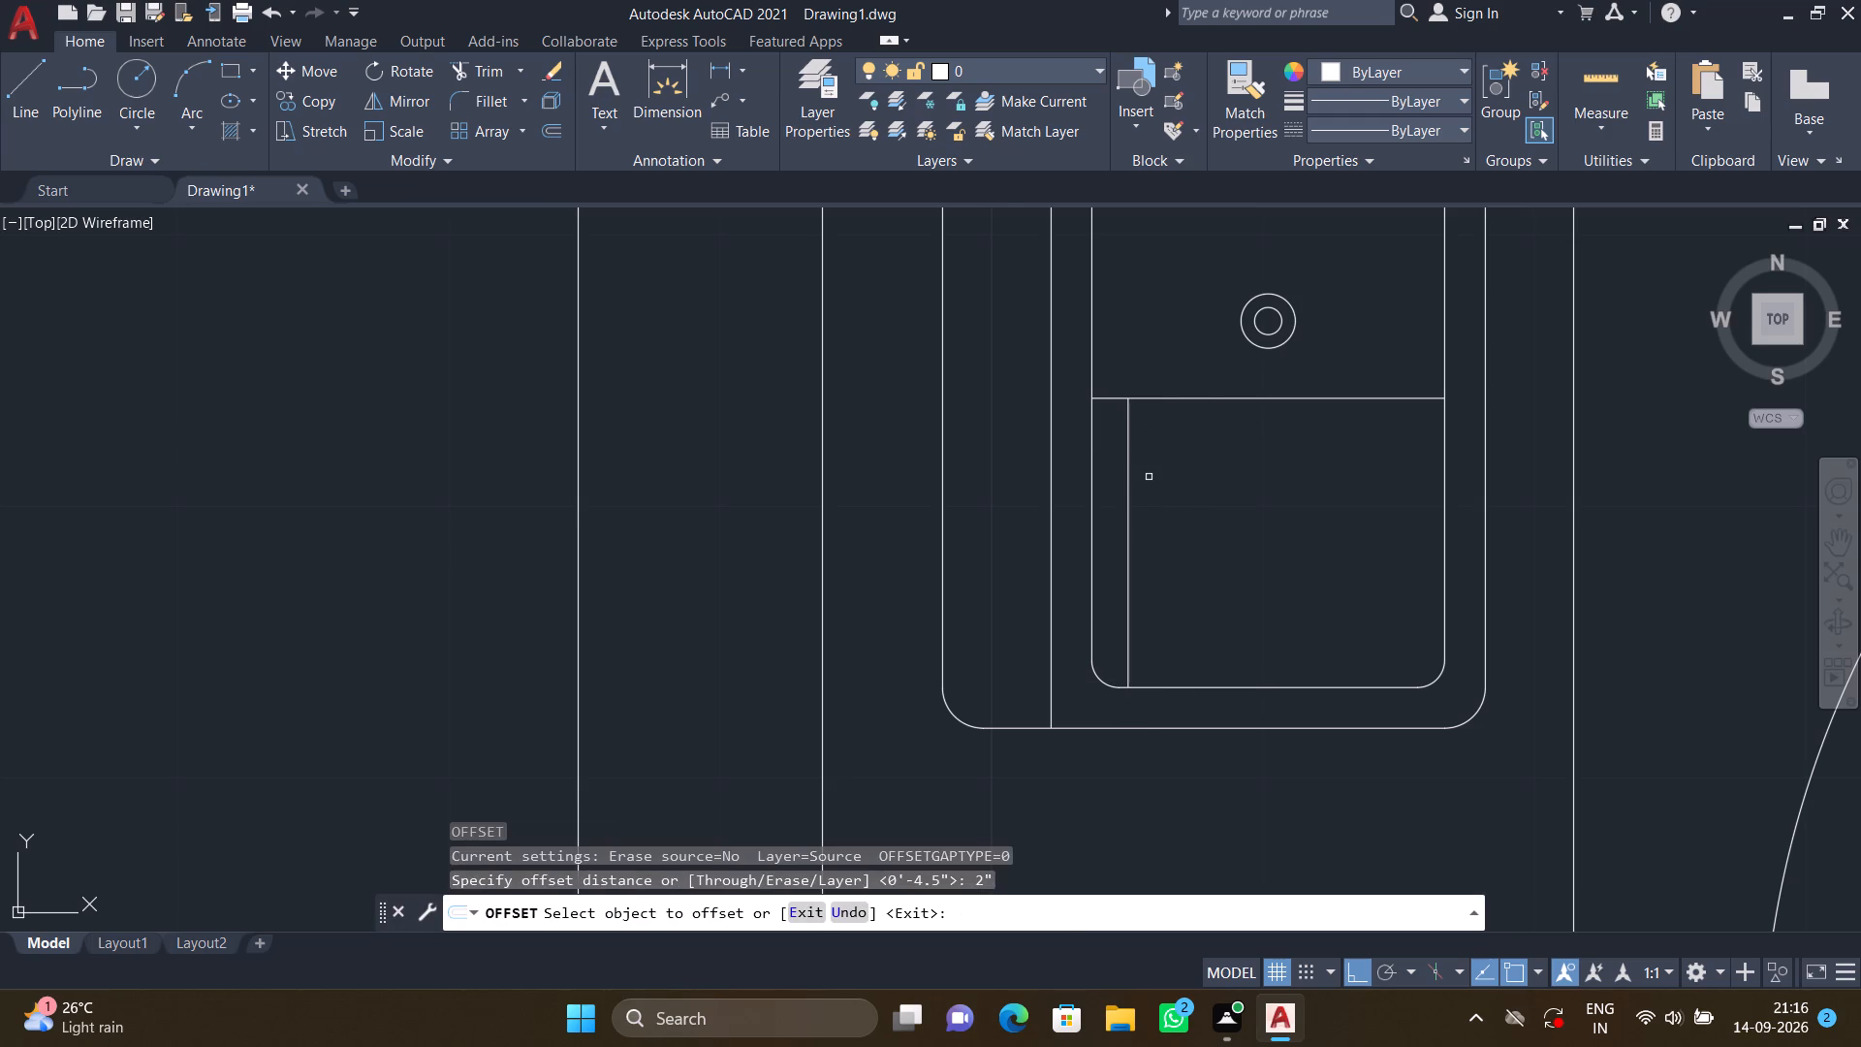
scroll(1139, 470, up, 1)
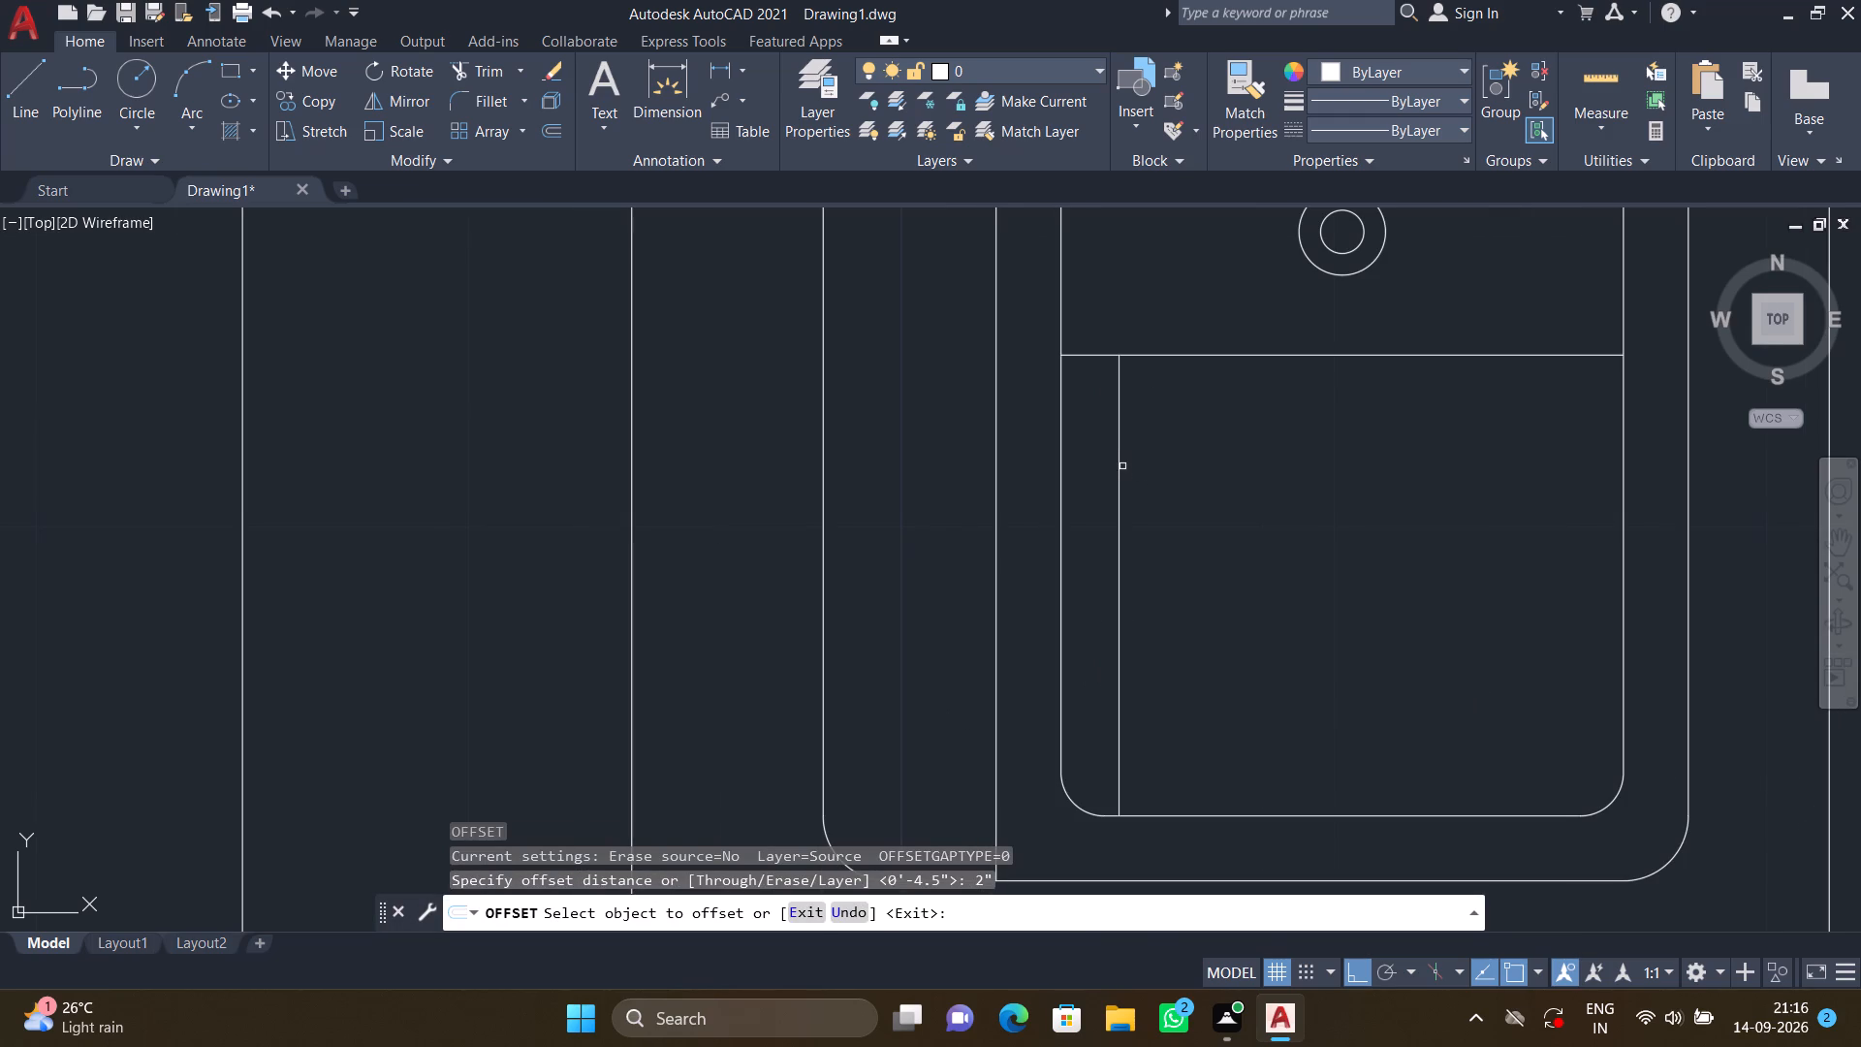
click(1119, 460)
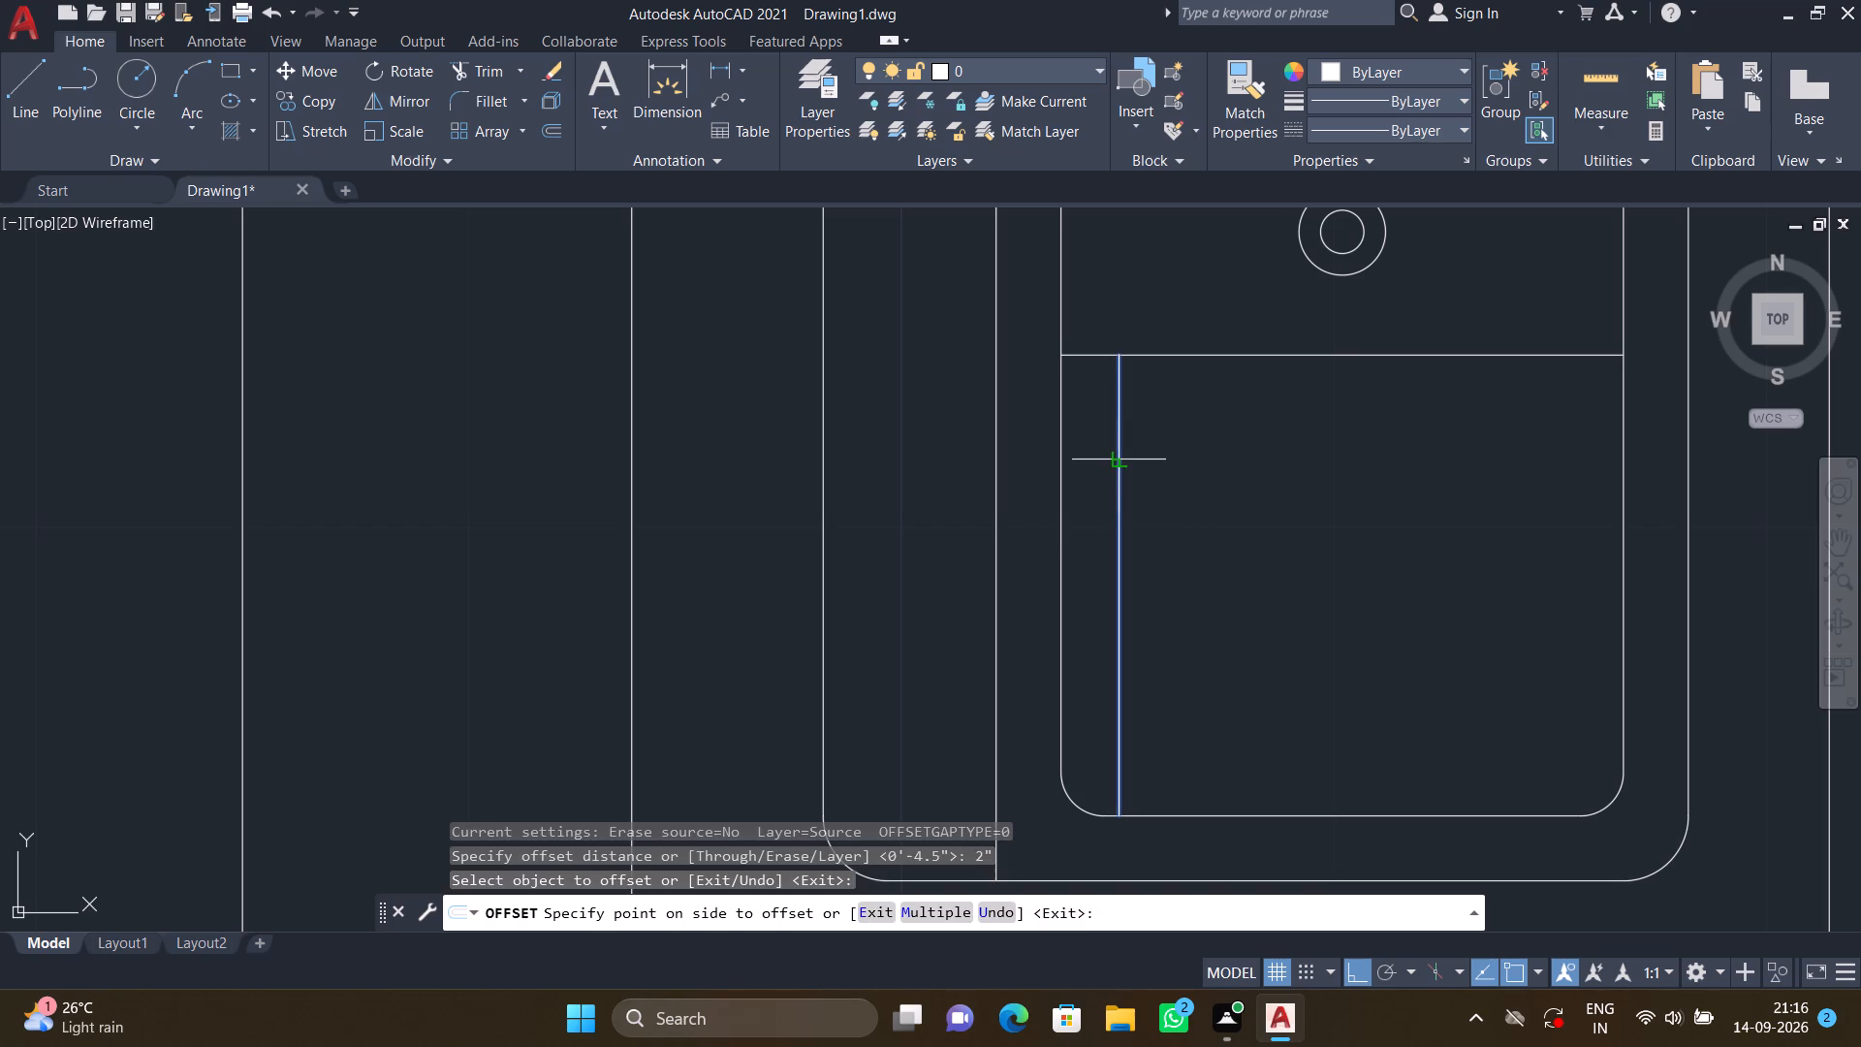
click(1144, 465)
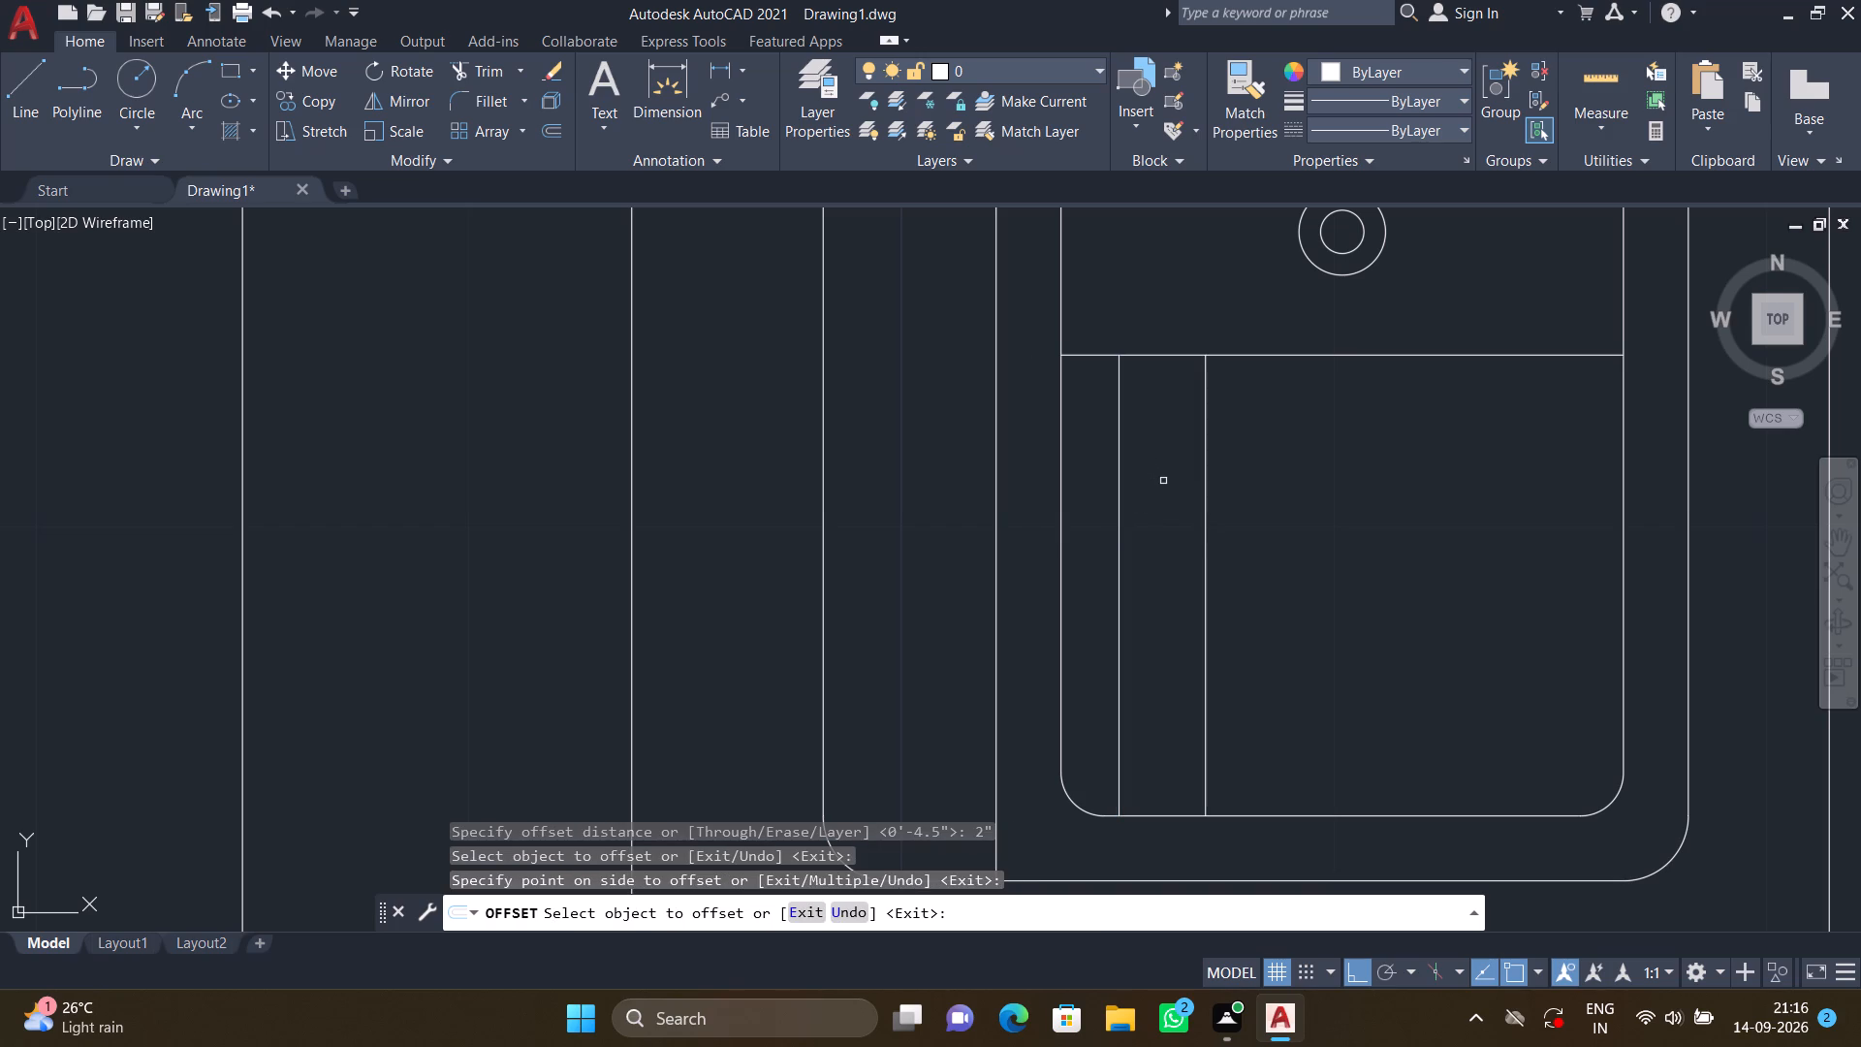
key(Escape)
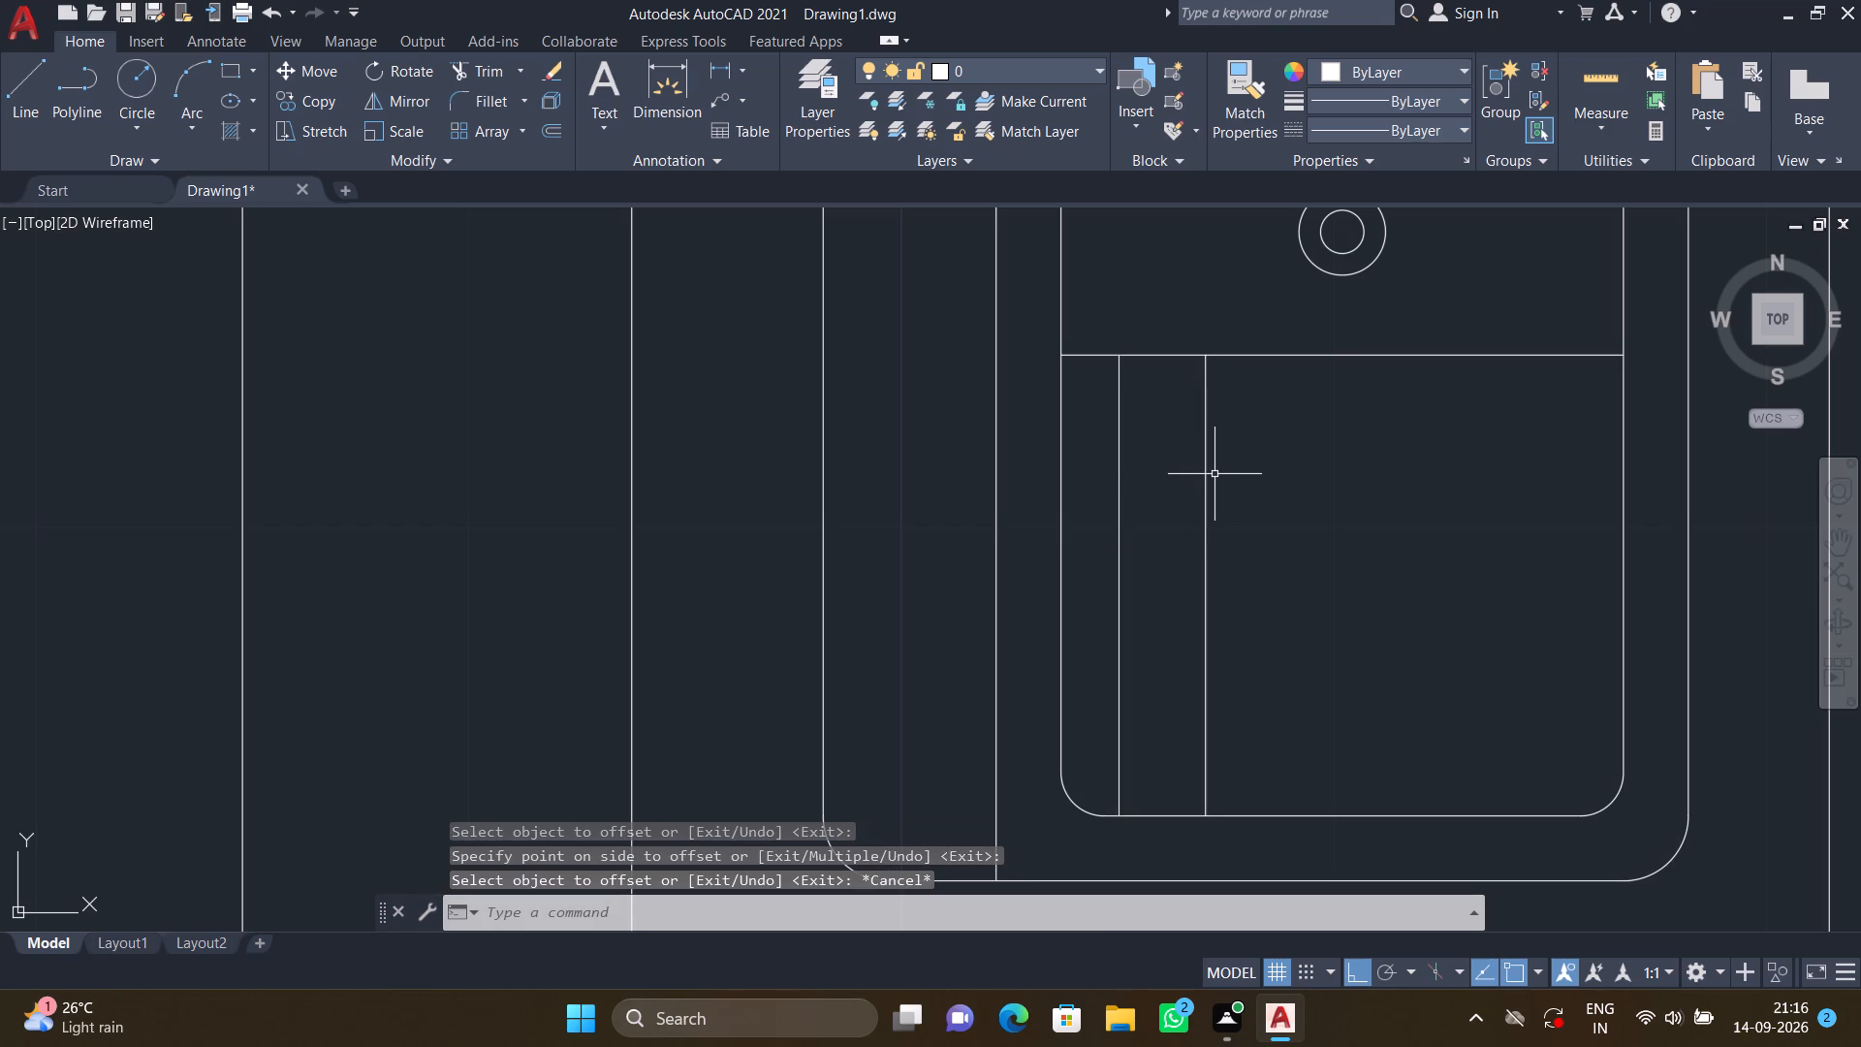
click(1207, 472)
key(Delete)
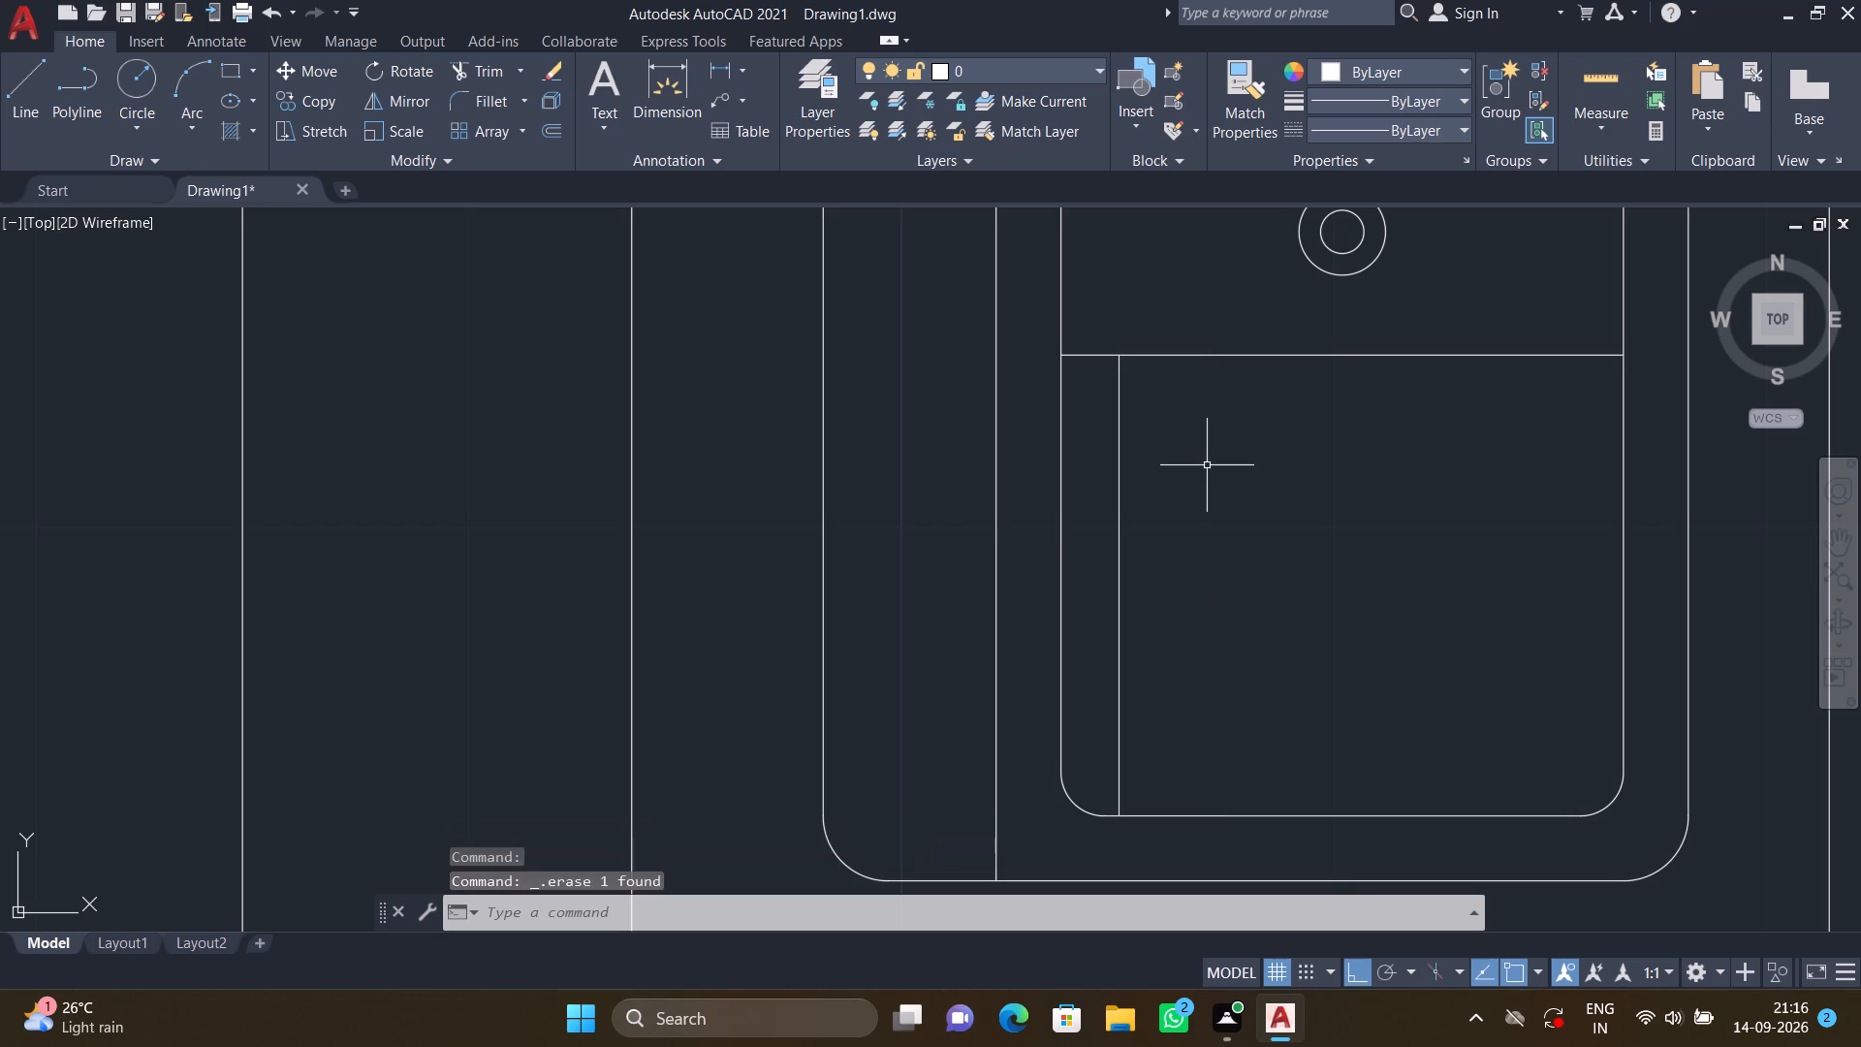
Offset the short vertical basin line 1" to the right, repeating from each new copy until four copies exist.
key(o)
key(Return)
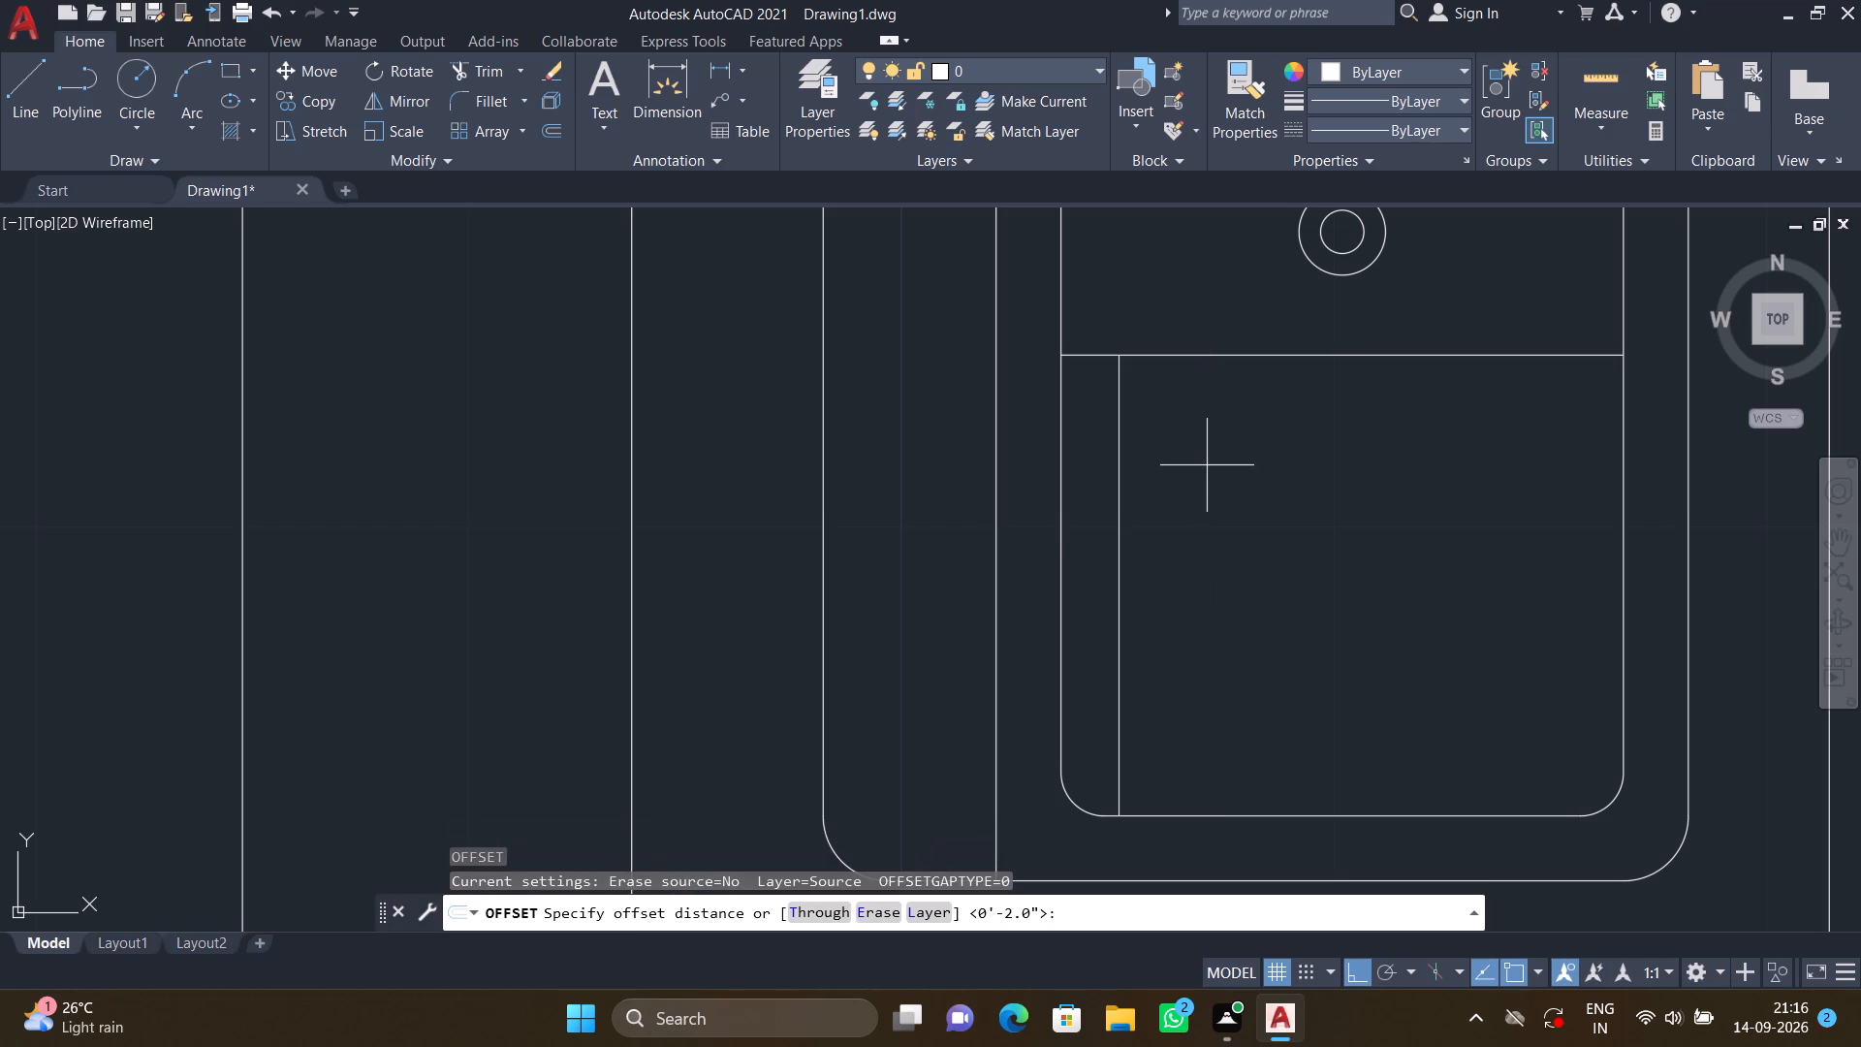
key(1)
key(shift+quotedbl)
key(Return)
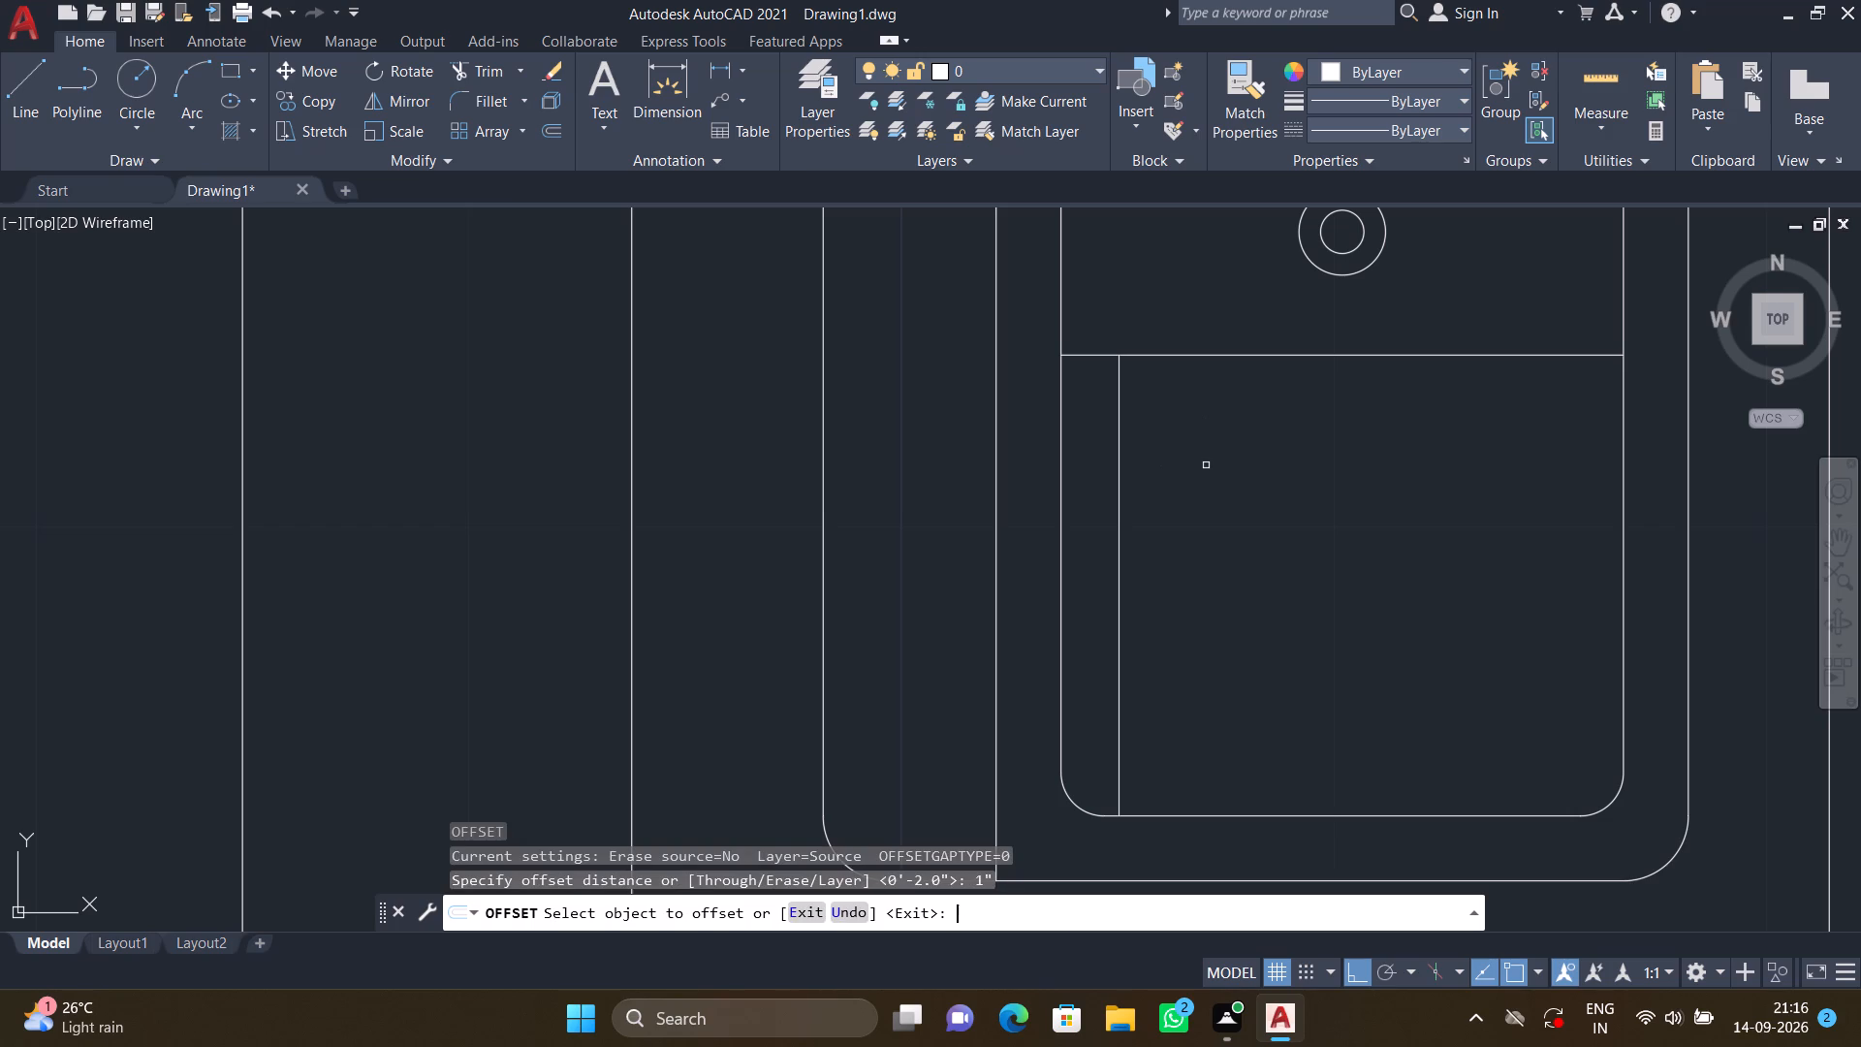
click(1118, 455)
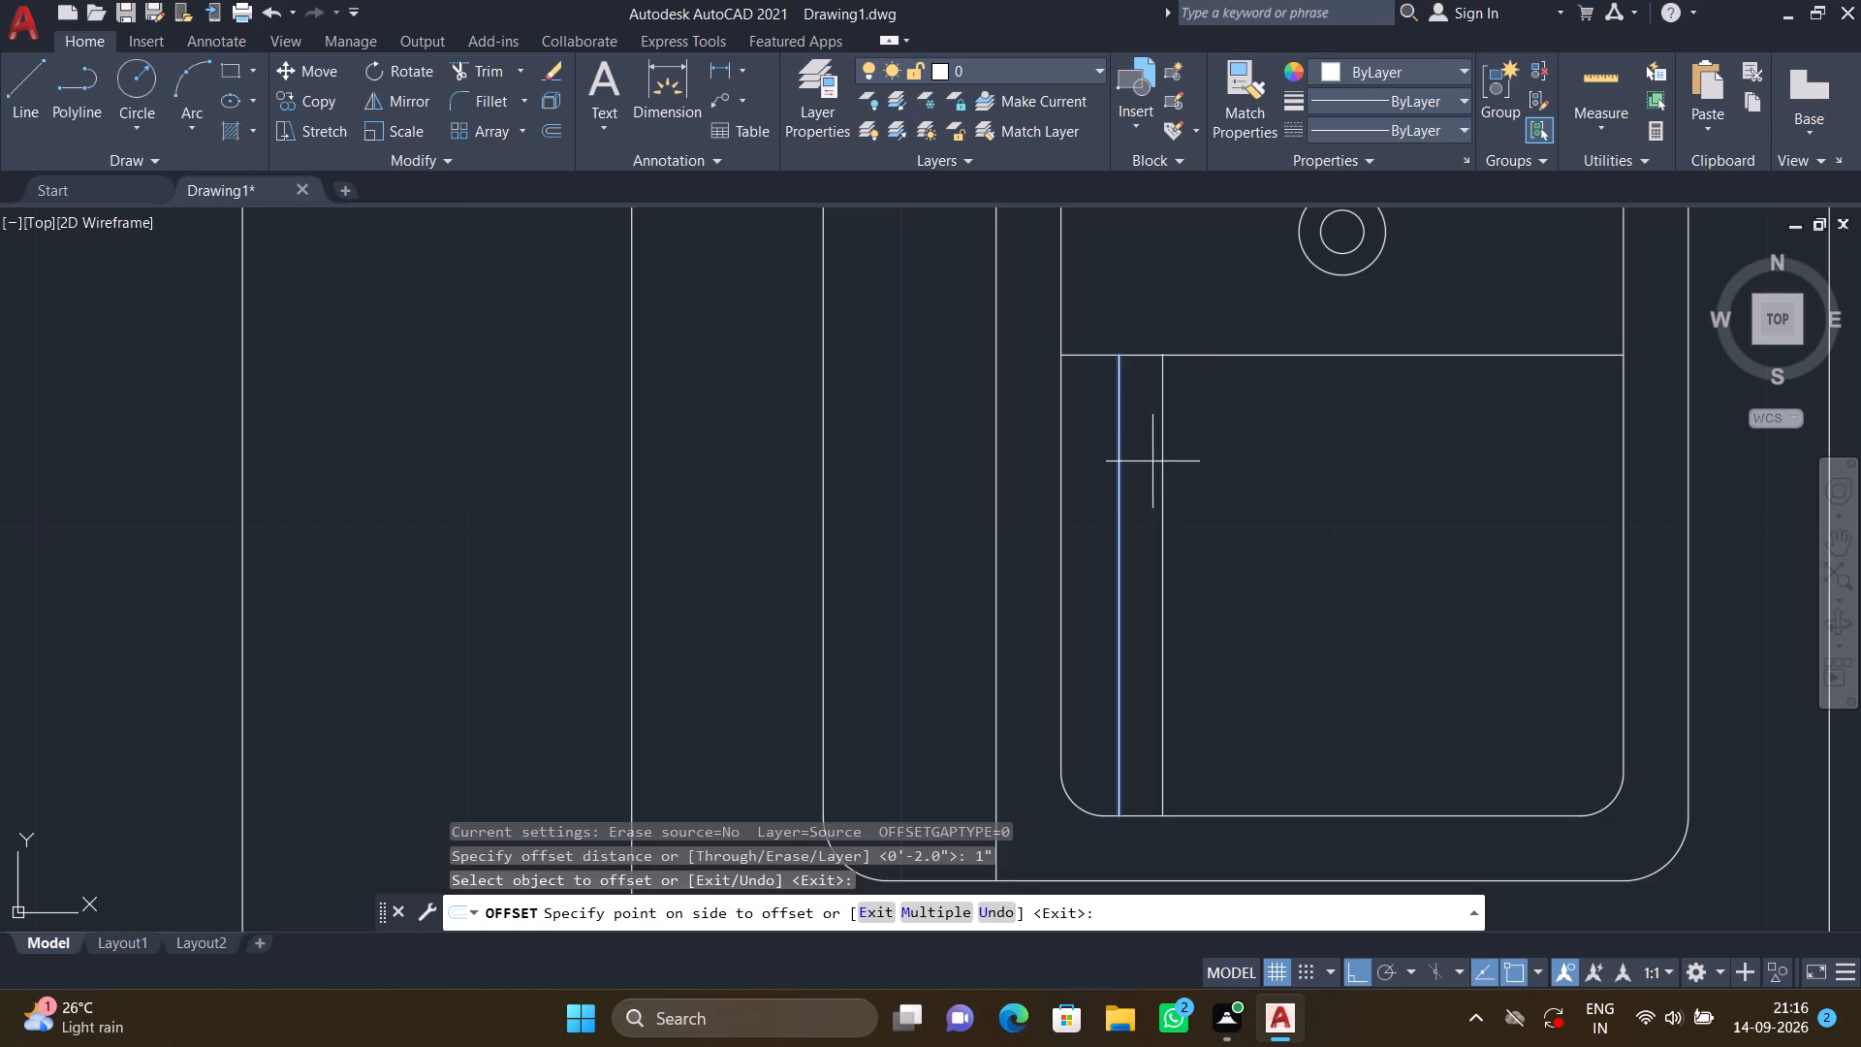
click(1152, 461)
click(1164, 460)
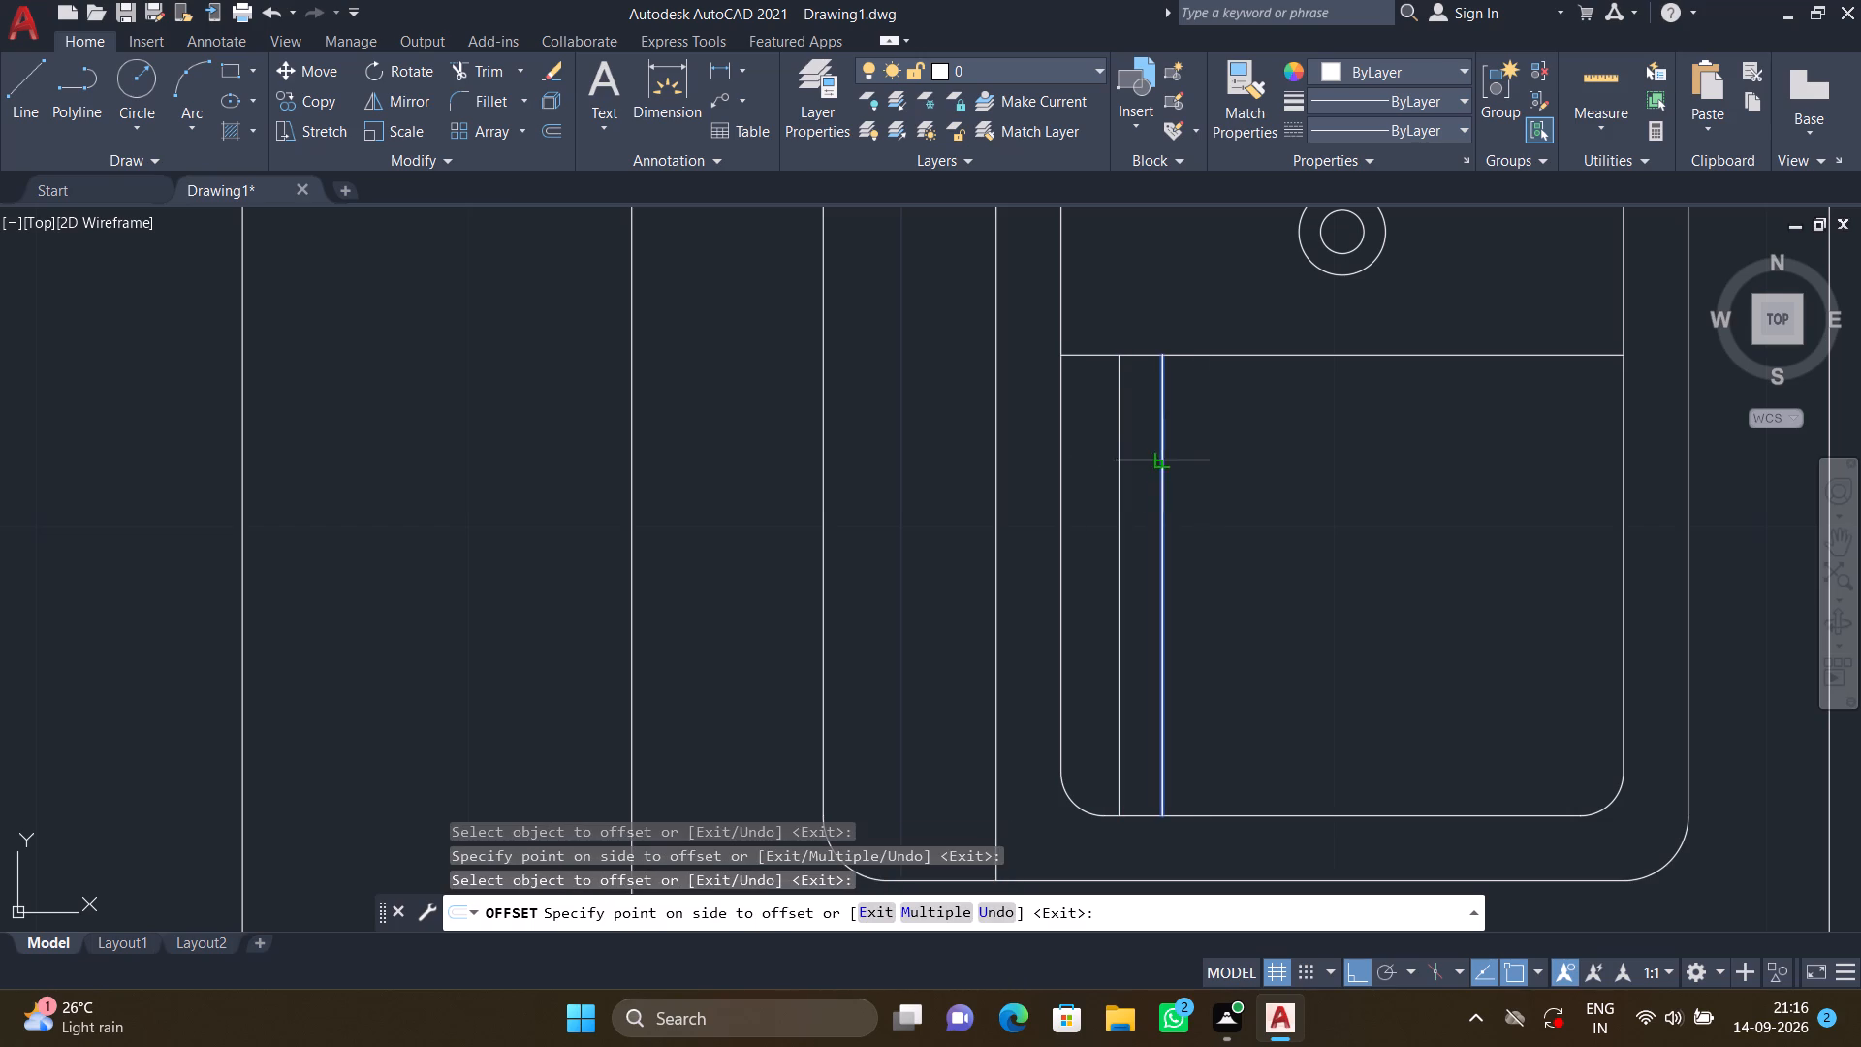
click(1230, 458)
click(1206, 444)
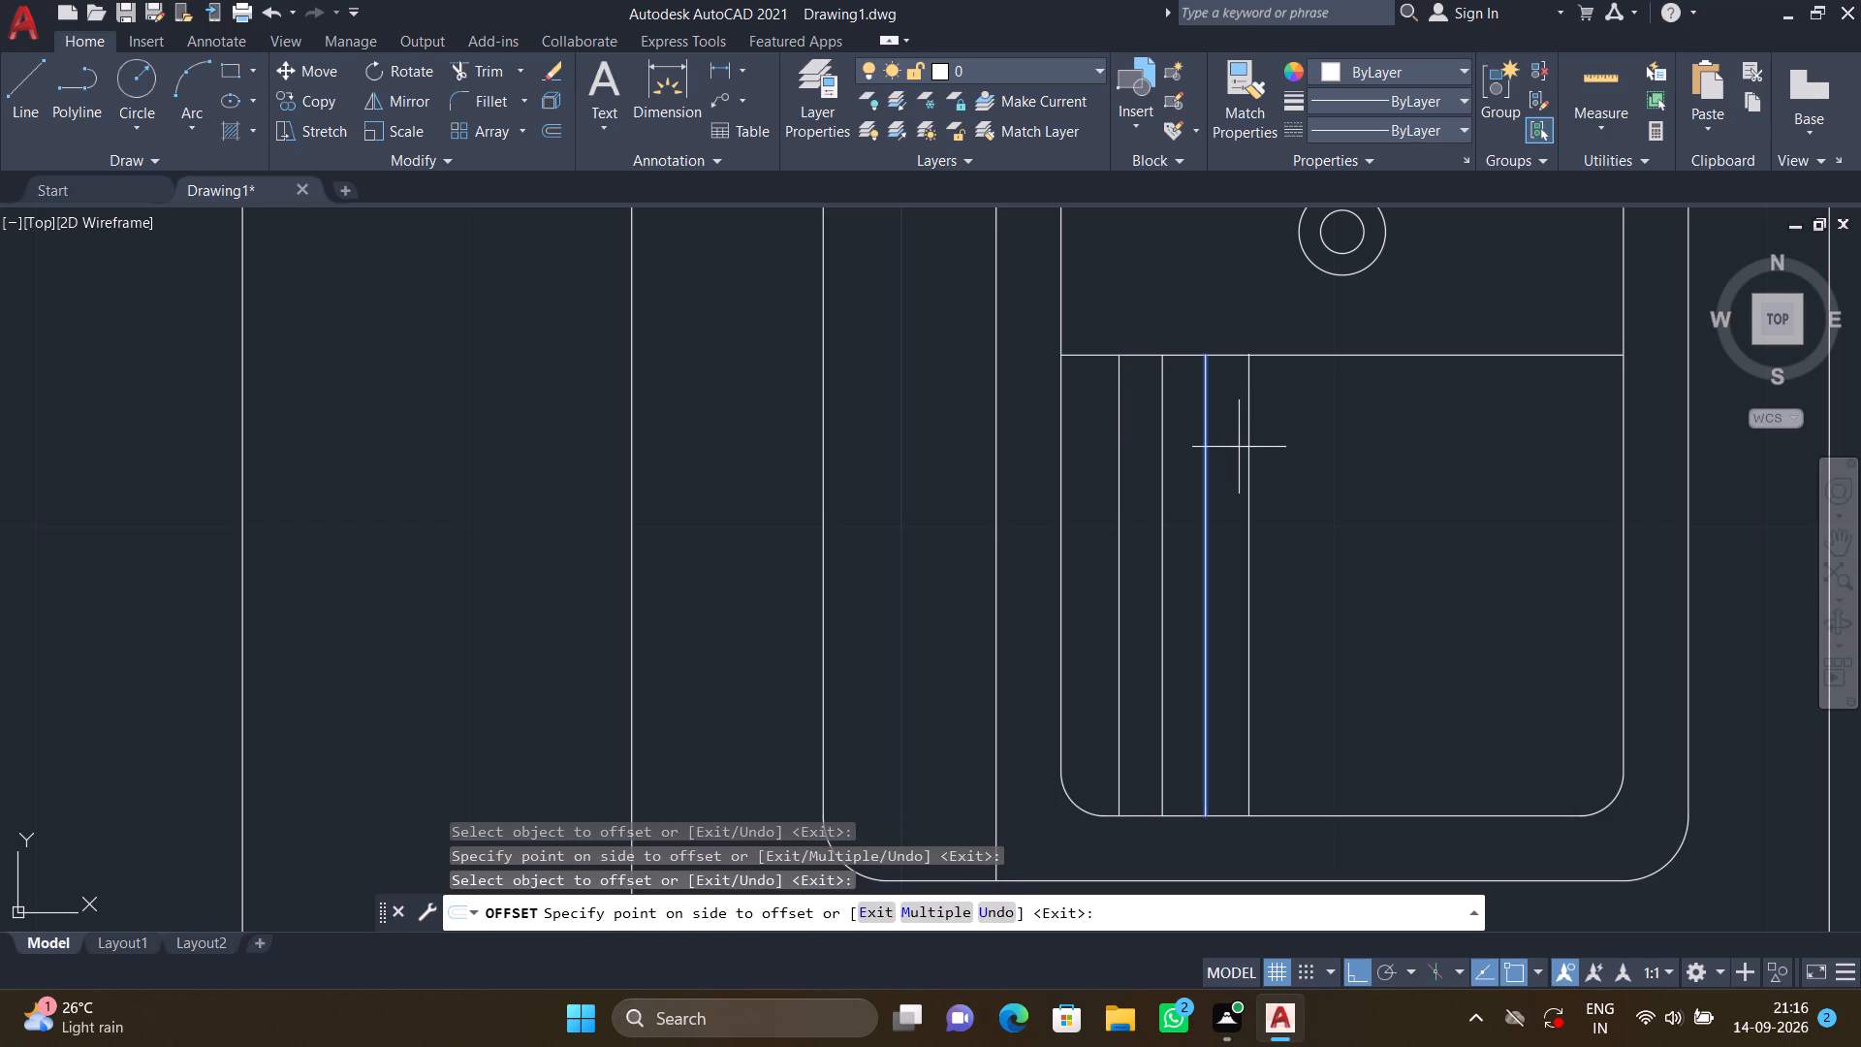
click(1240, 447)
click(1248, 454)
click(1438, 525)
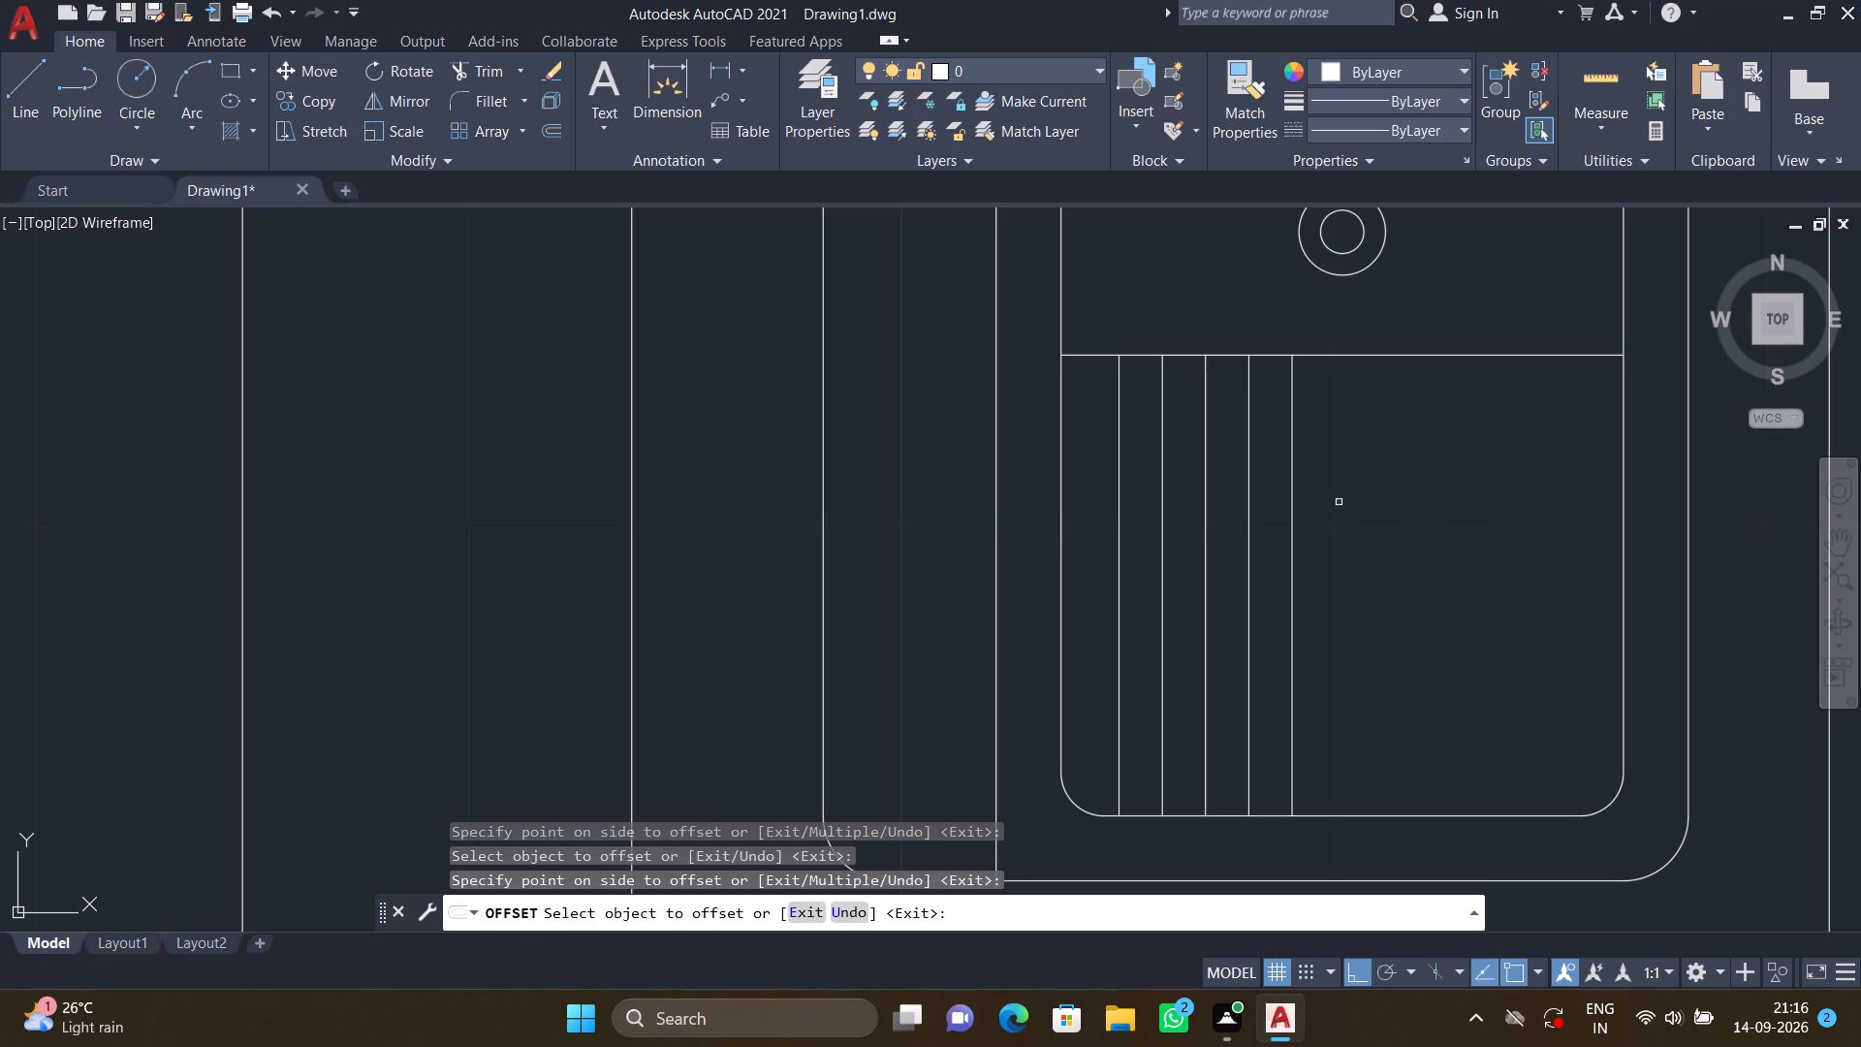
Continue the 1" offsets from the last copy with seven more lines, filling the drainboard up to the basin's right edge.
click(1293, 486)
click(1386, 496)
click(1334, 461)
click(1381, 457)
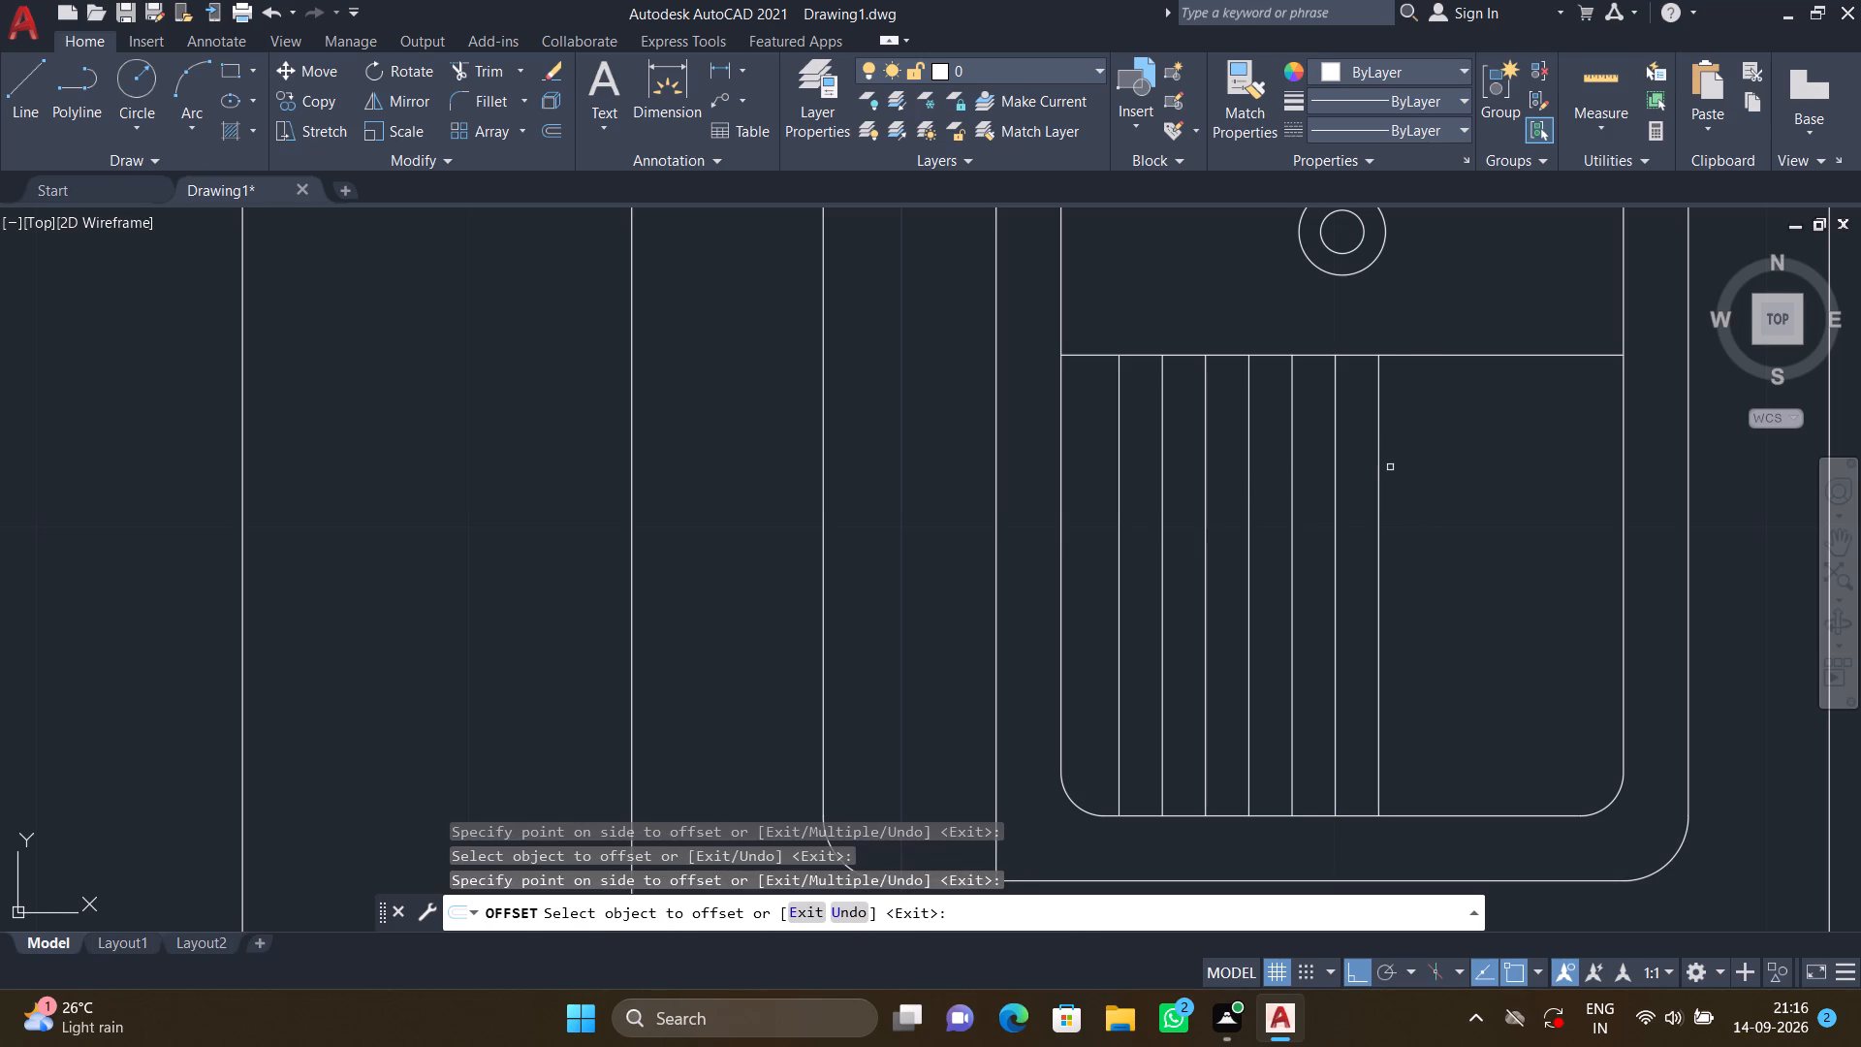
click(1381, 463)
click(1432, 464)
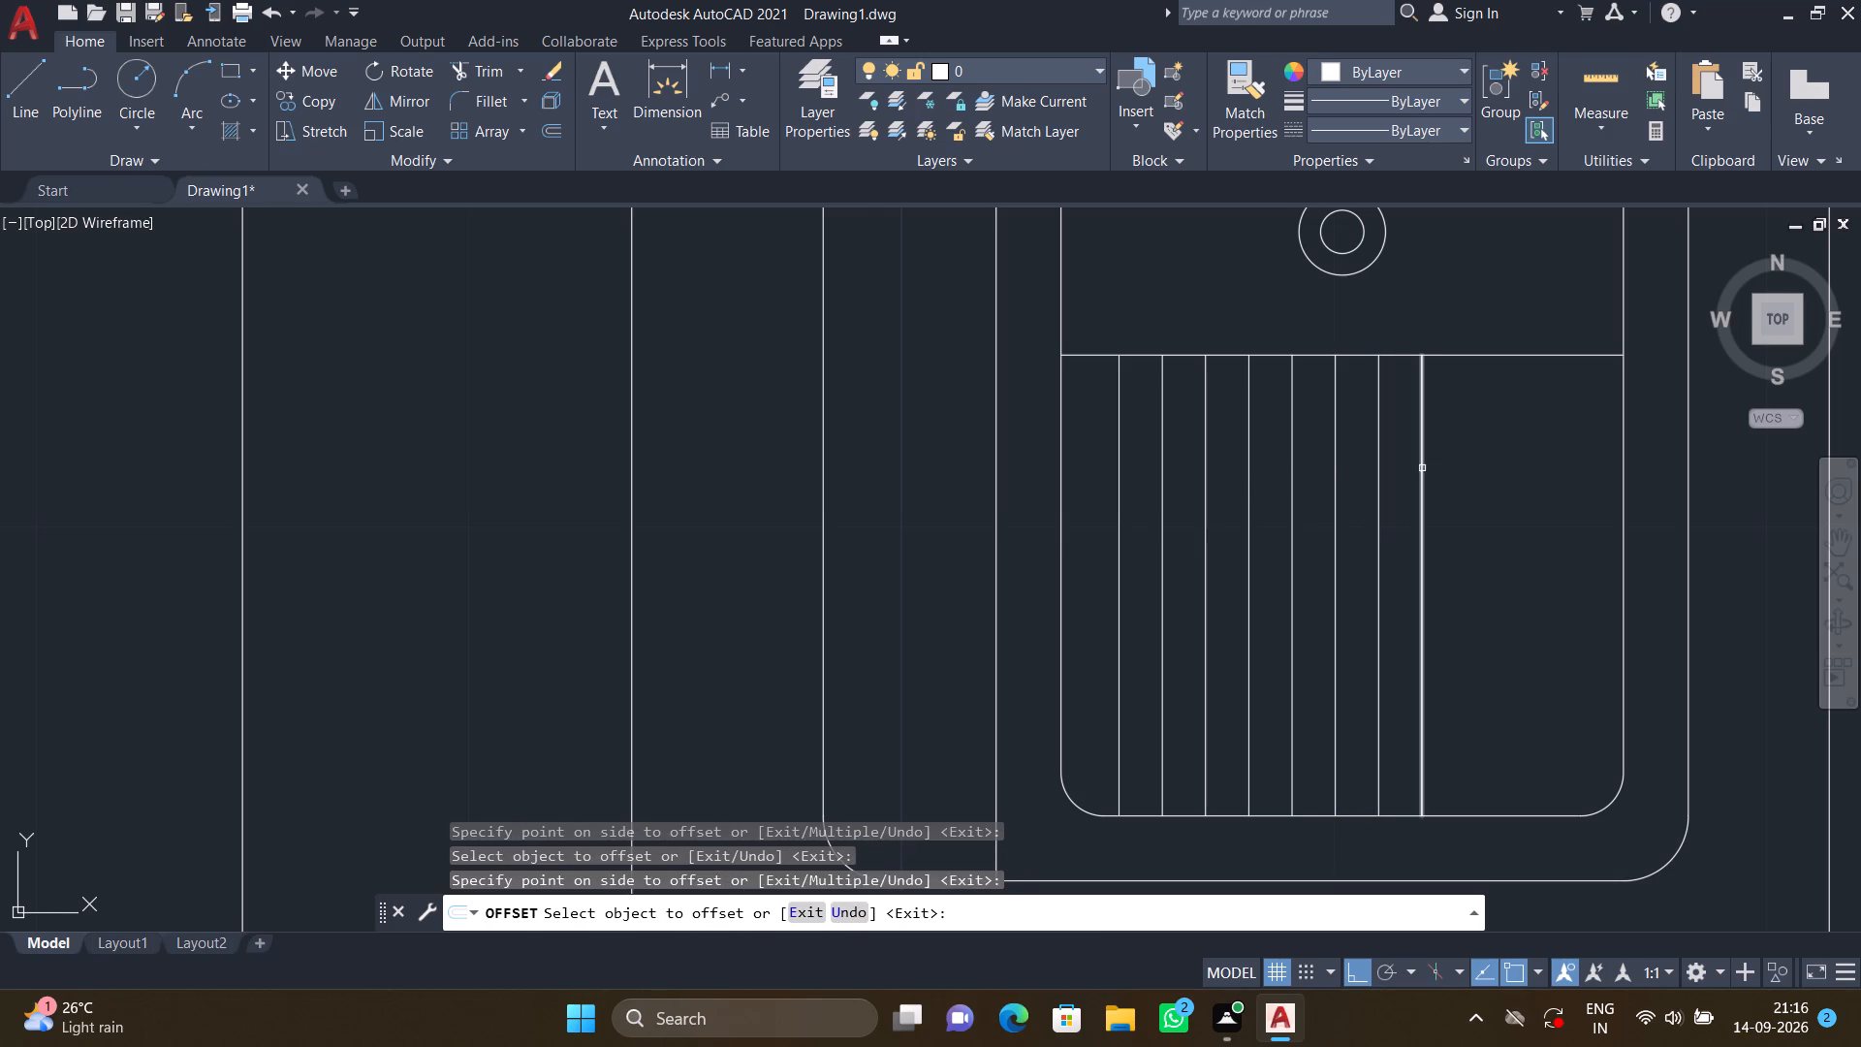
click(1422, 468)
click(1472, 474)
click(1464, 479)
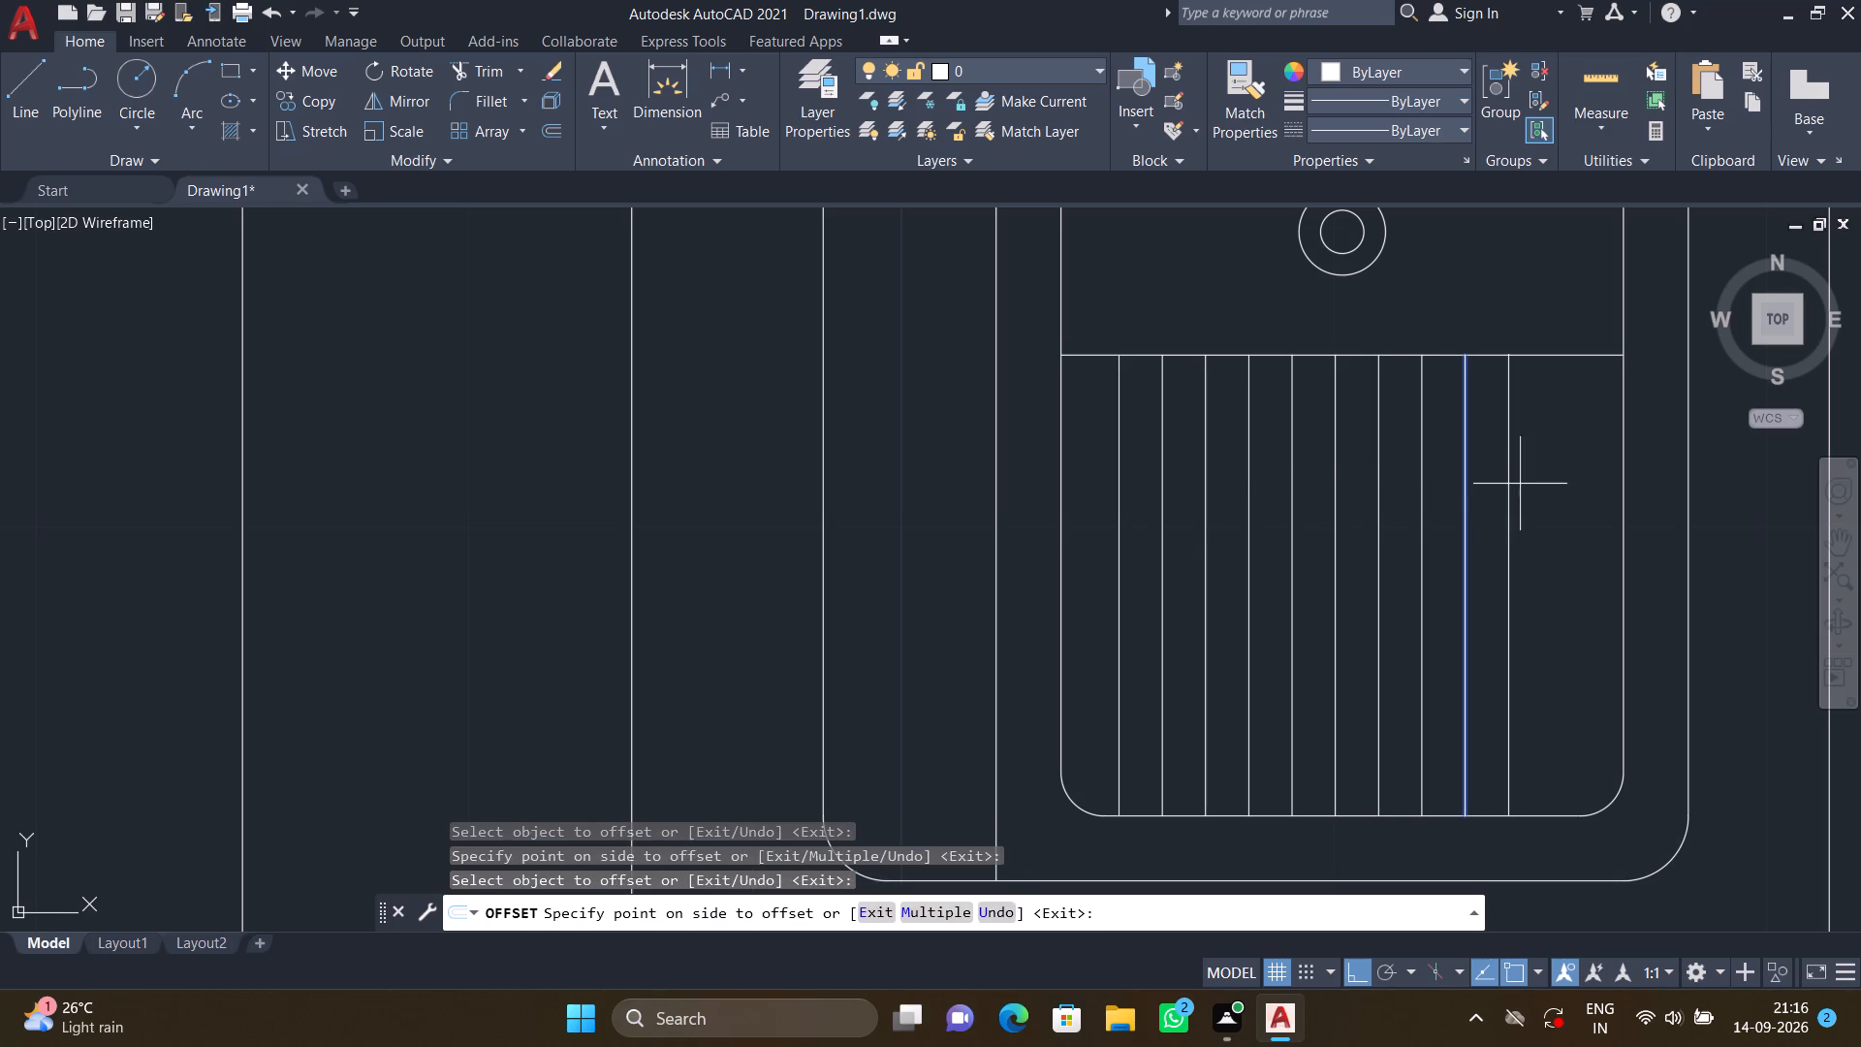
click(1520, 484)
click(1507, 474)
click(1548, 475)
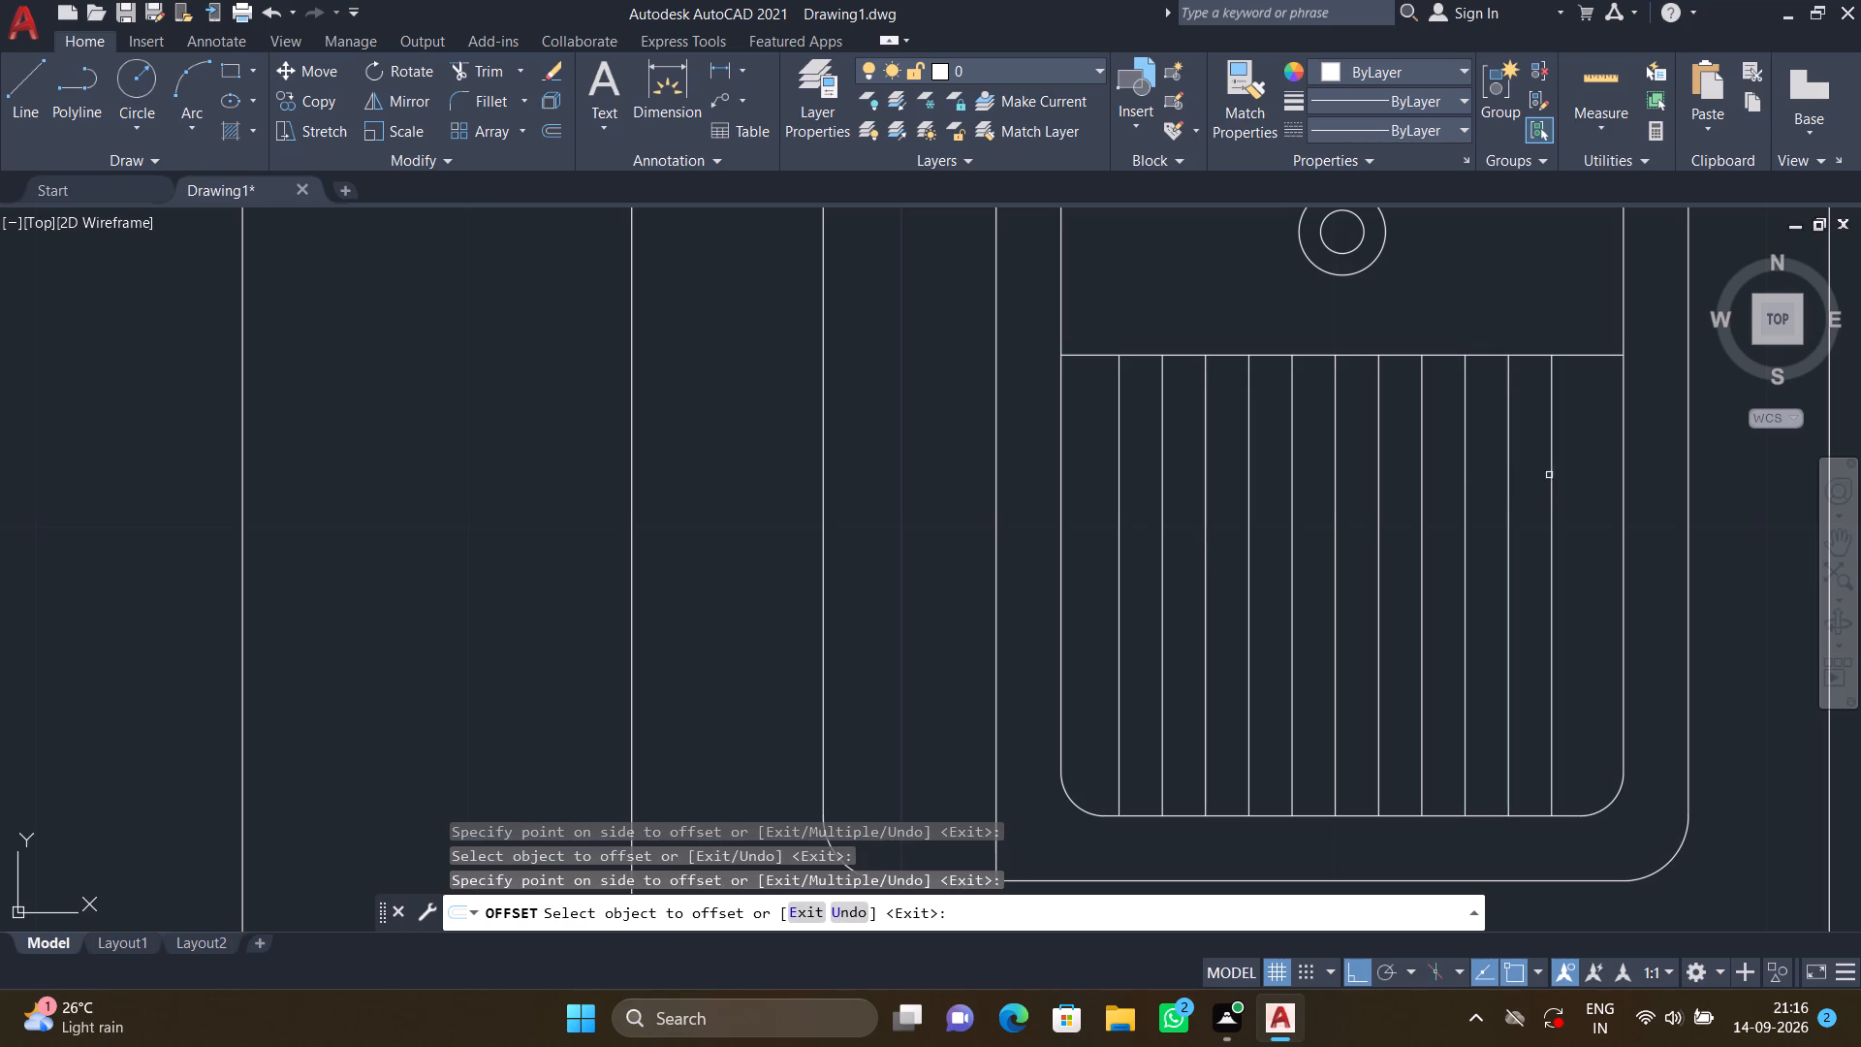
click(1552, 478)
click(1578, 478)
click(1120, 551)
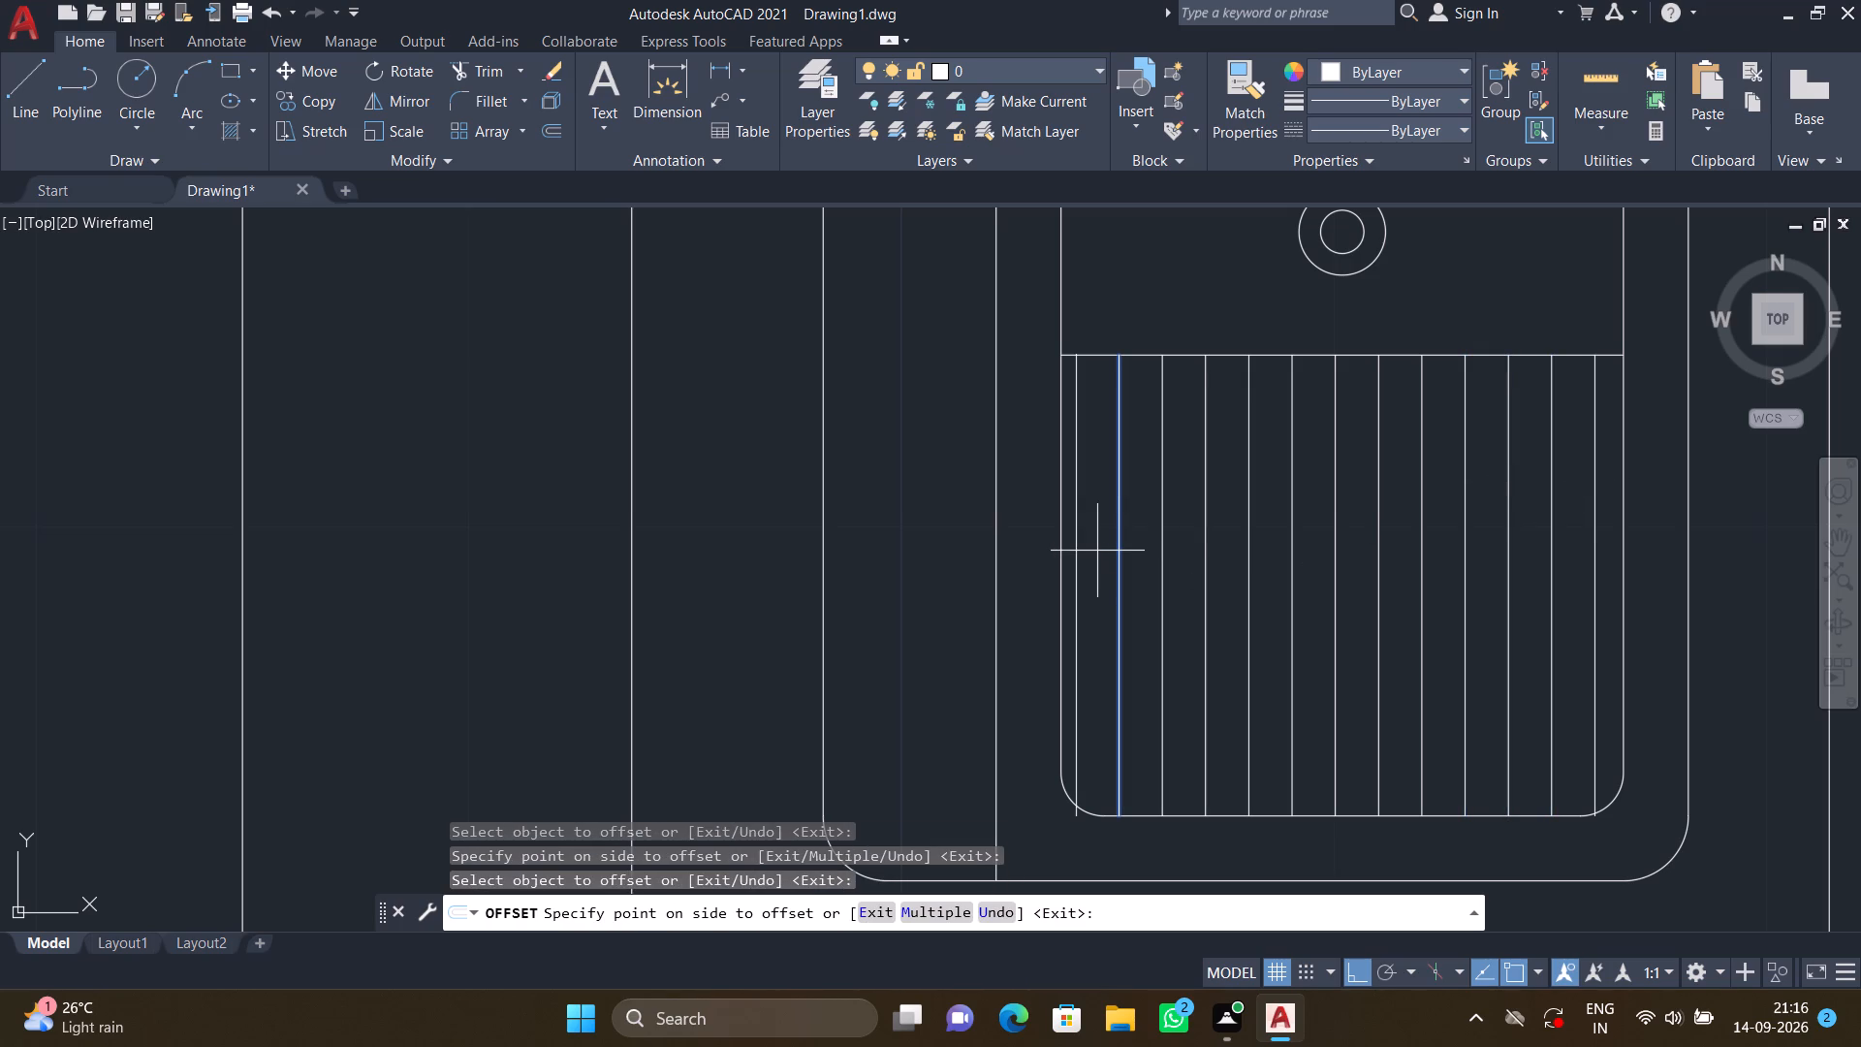
key(Escape)
Erase the leftover toilet, bed and sink blocks lying outside the floor plan on its left.
scroll(1208, 548, down, 1)
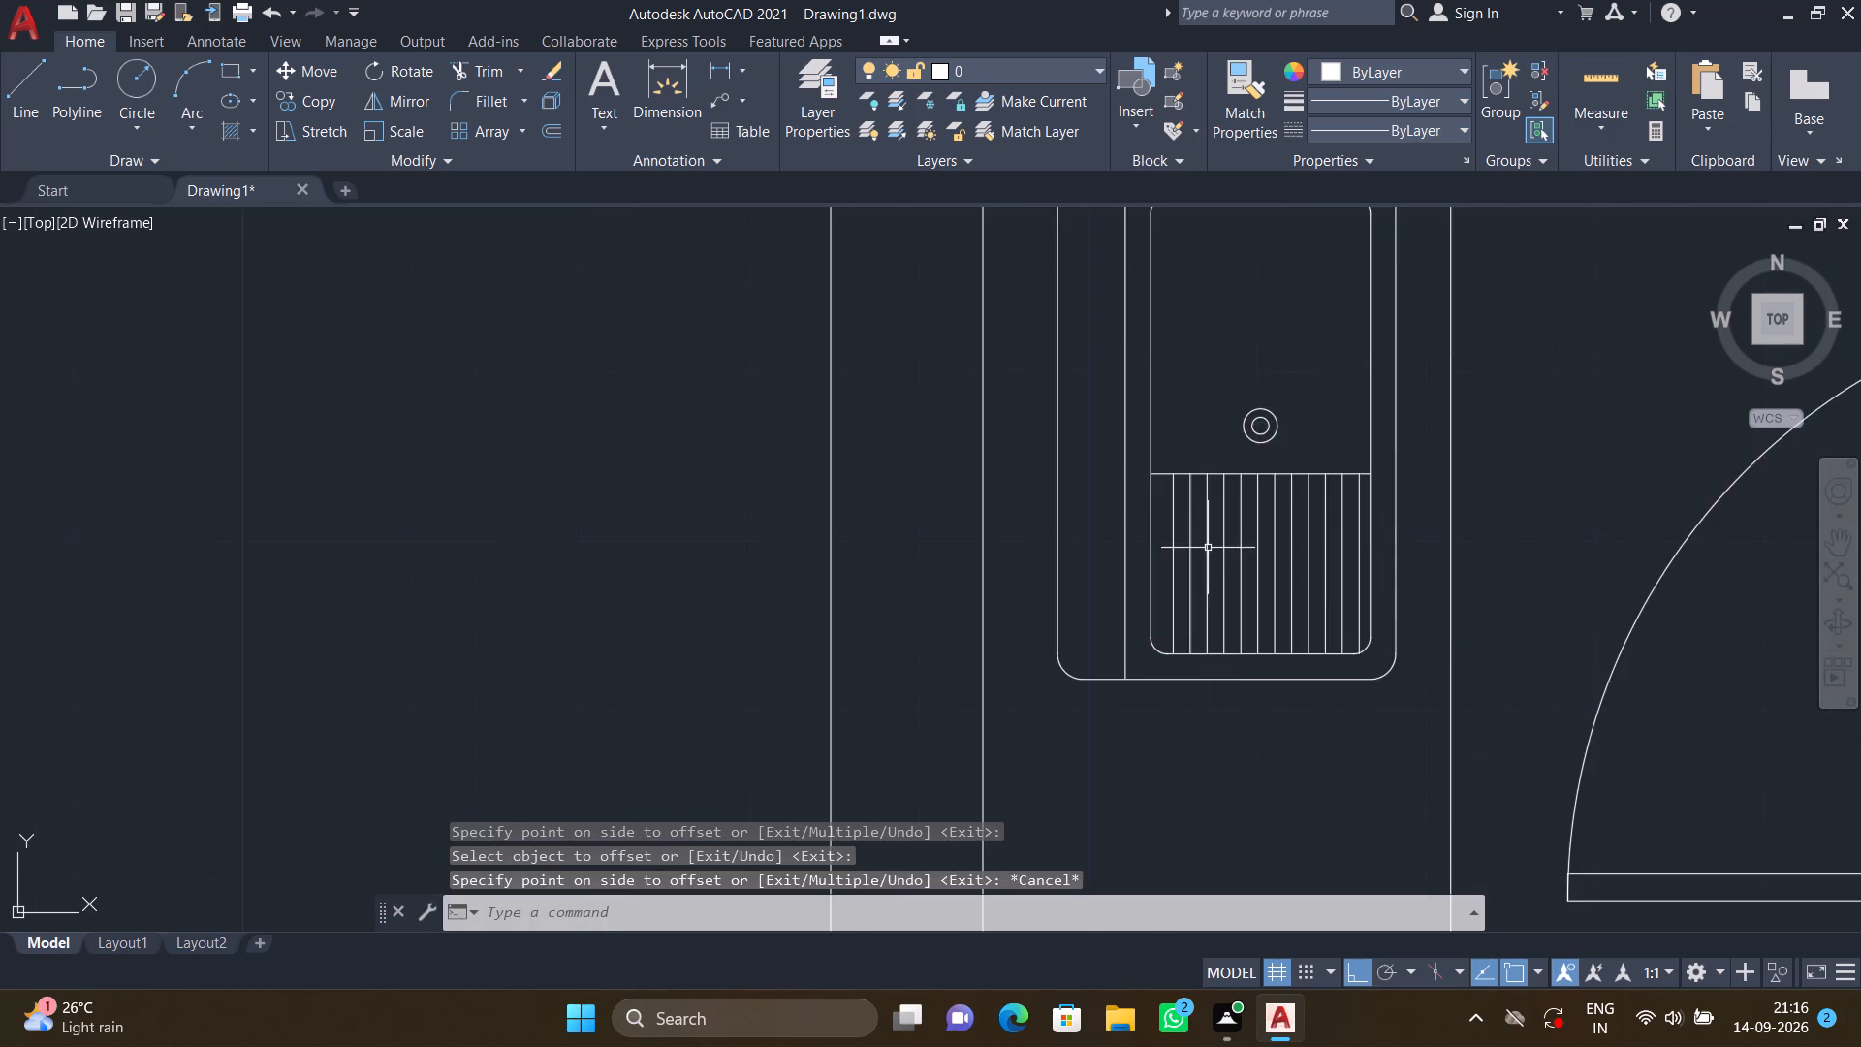
scroll(1208, 548, down, 2)
scroll(1175, 565, up, 4)
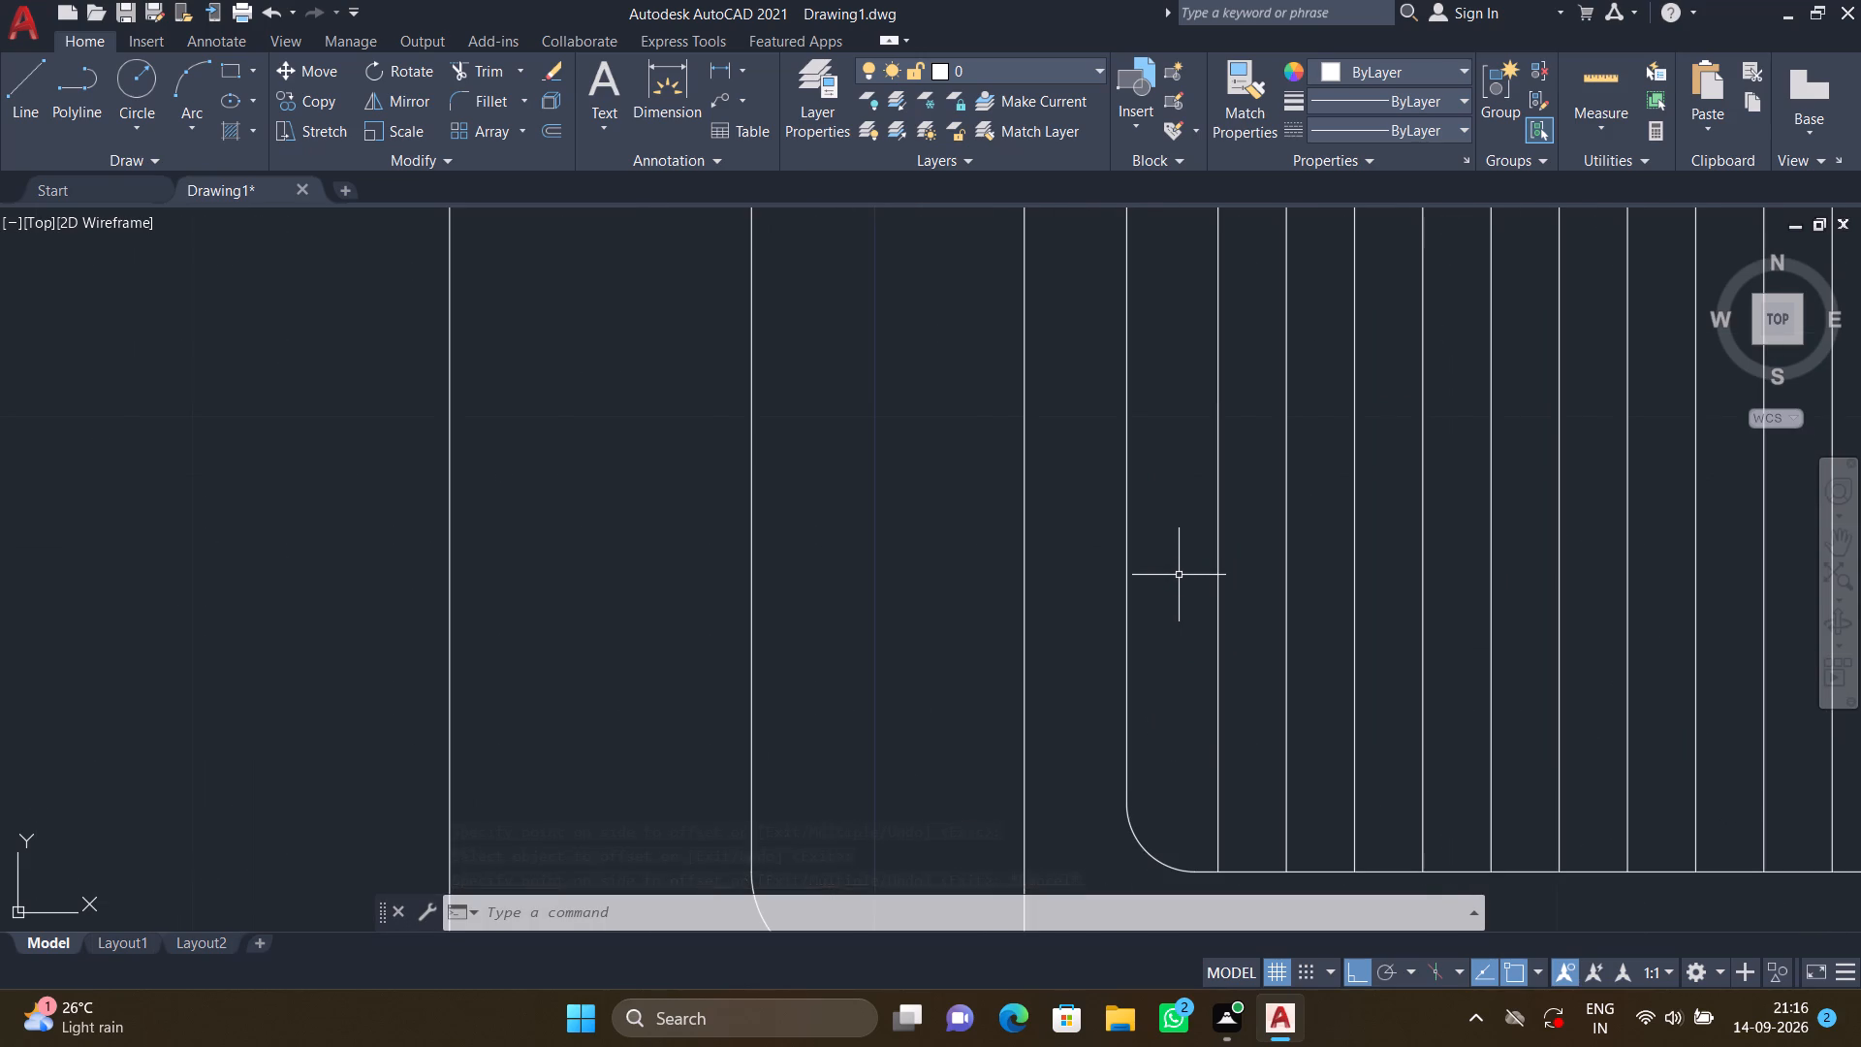
scroll(1181, 579, down, 3)
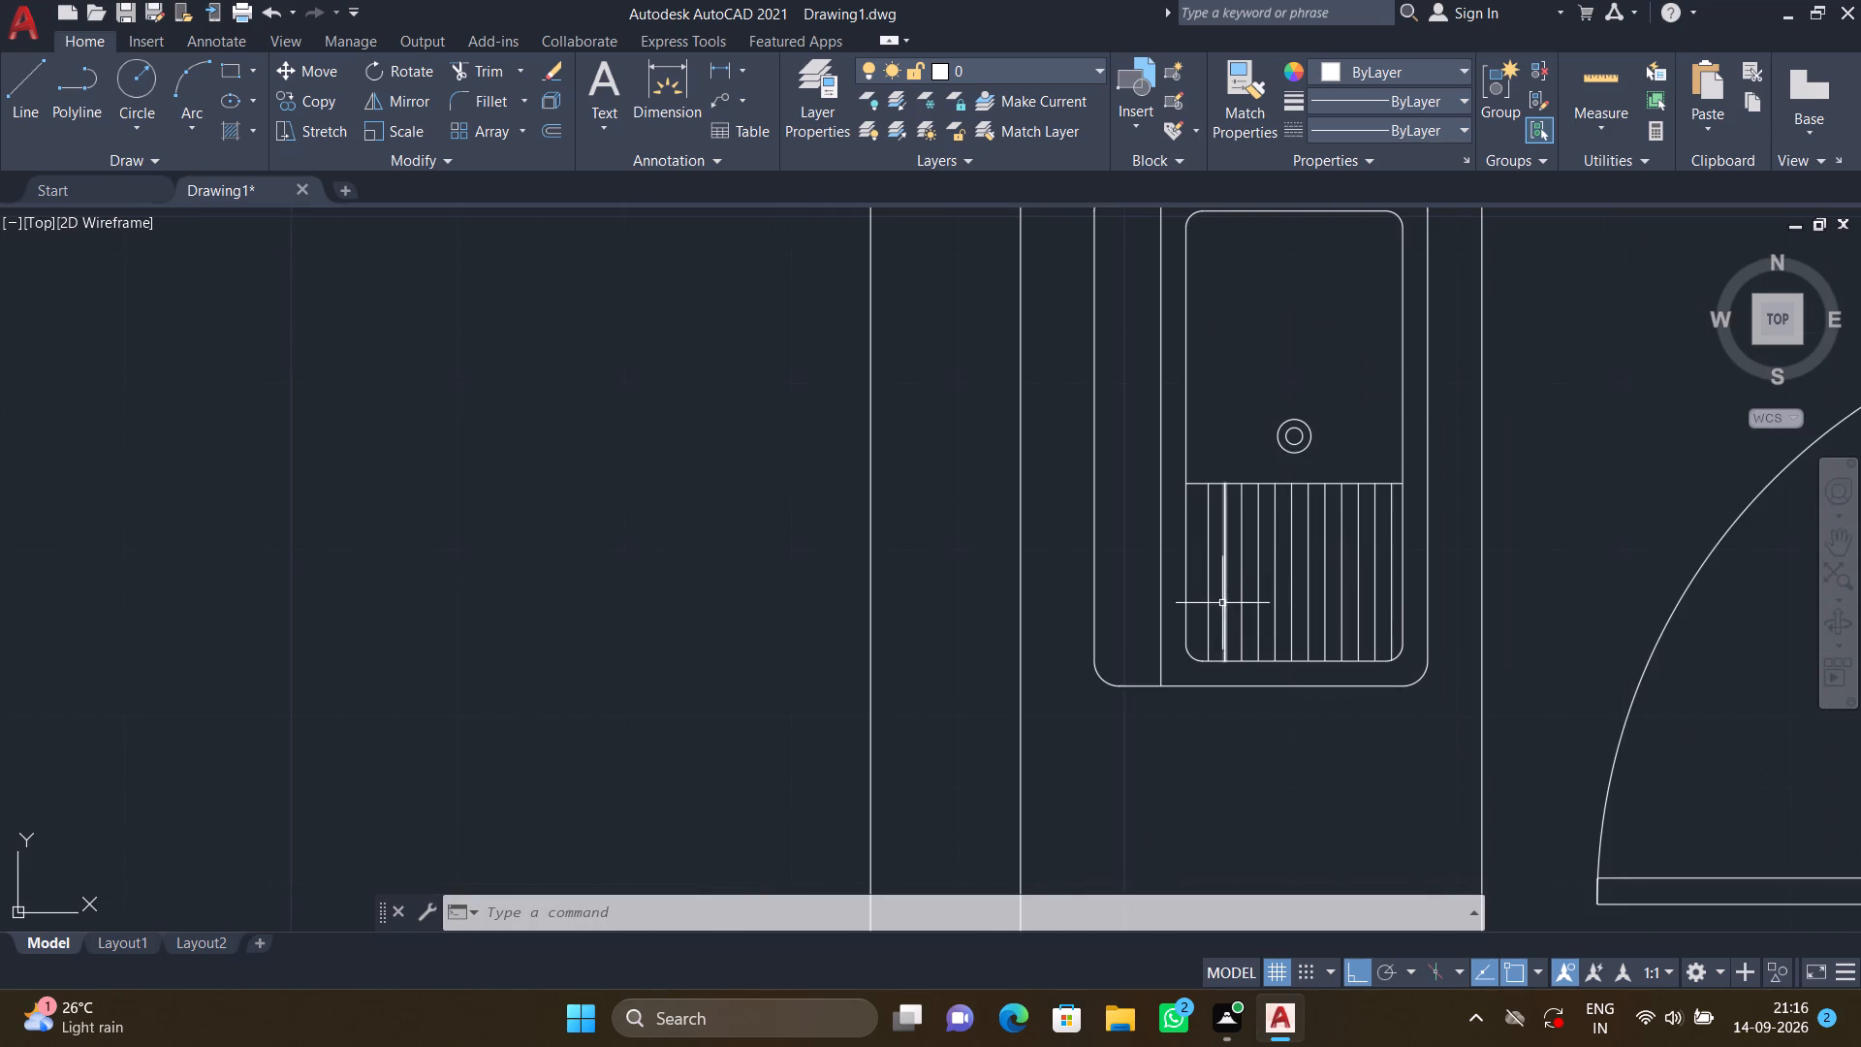
middle_drag(1386, 608, 1356, 648)
scroll(1355, 649, down, 2)
middle_drag(1370, 654, 1357, 650)
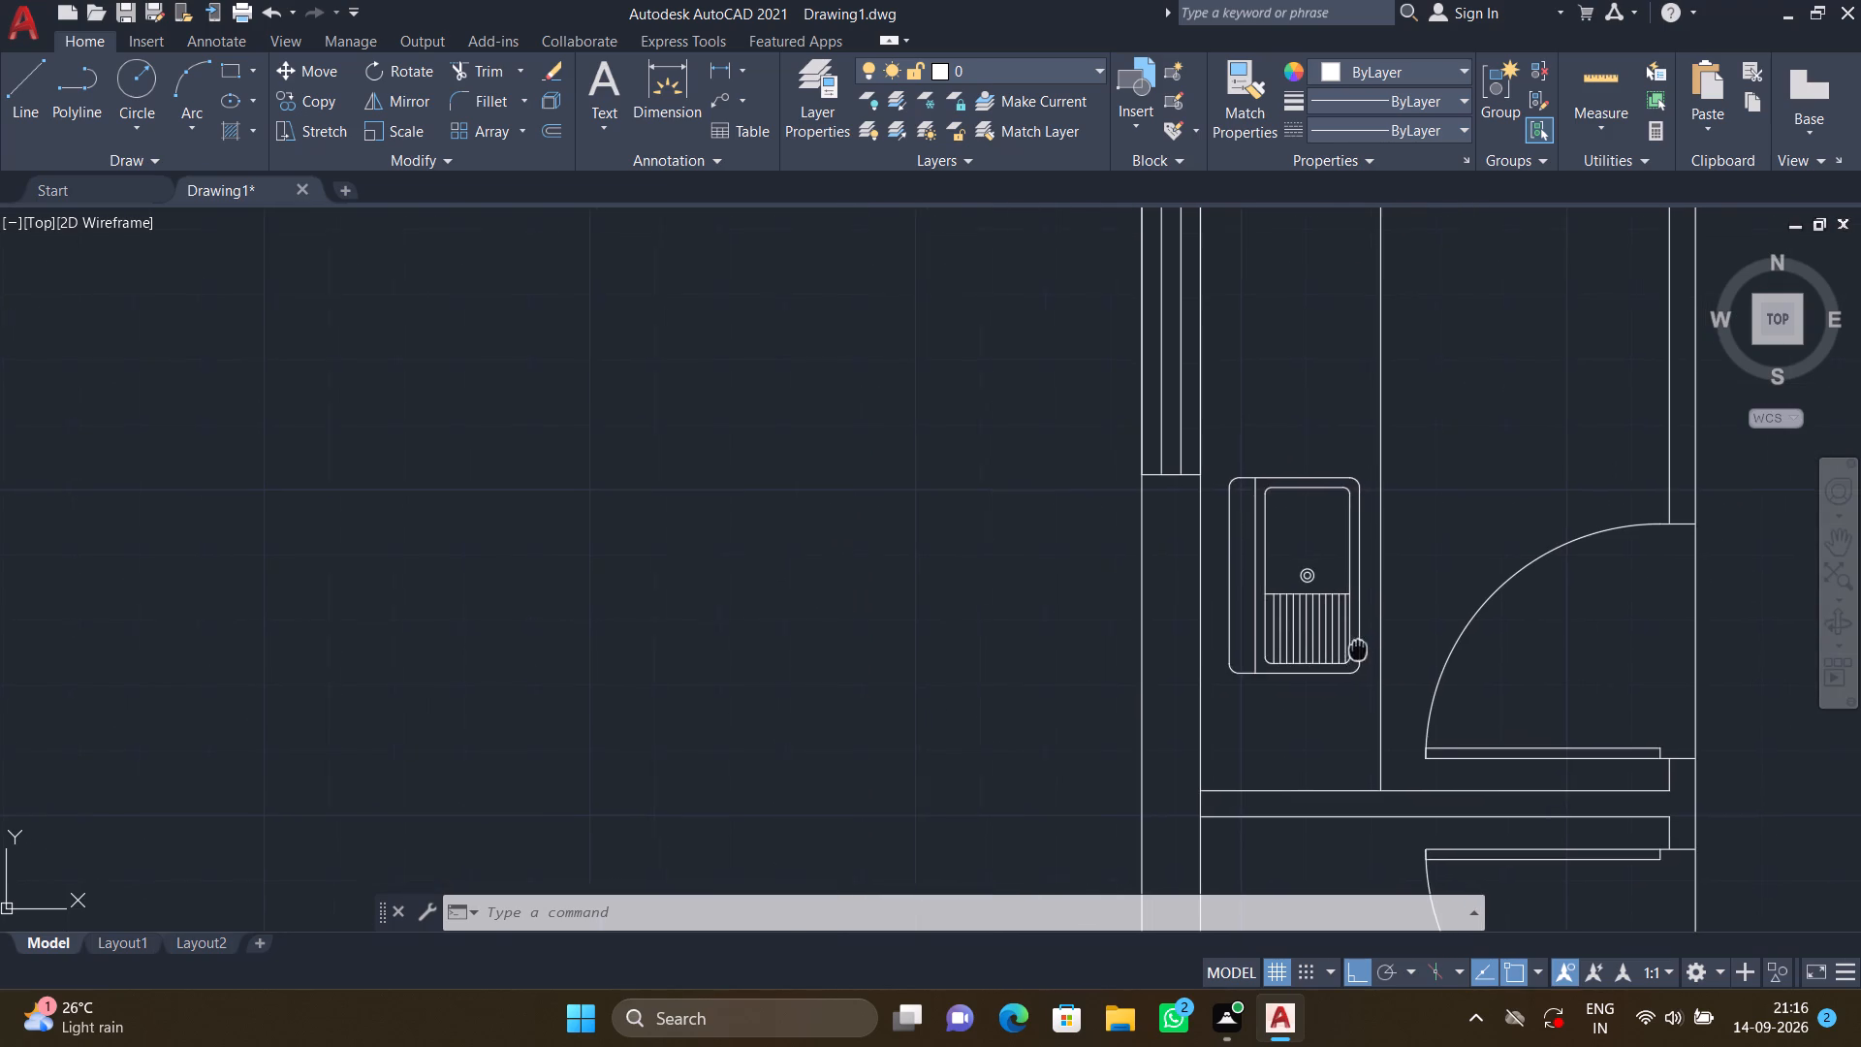
middle_drag(1357, 650, 1250, 661)
scroll(1240, 605, down, 2)
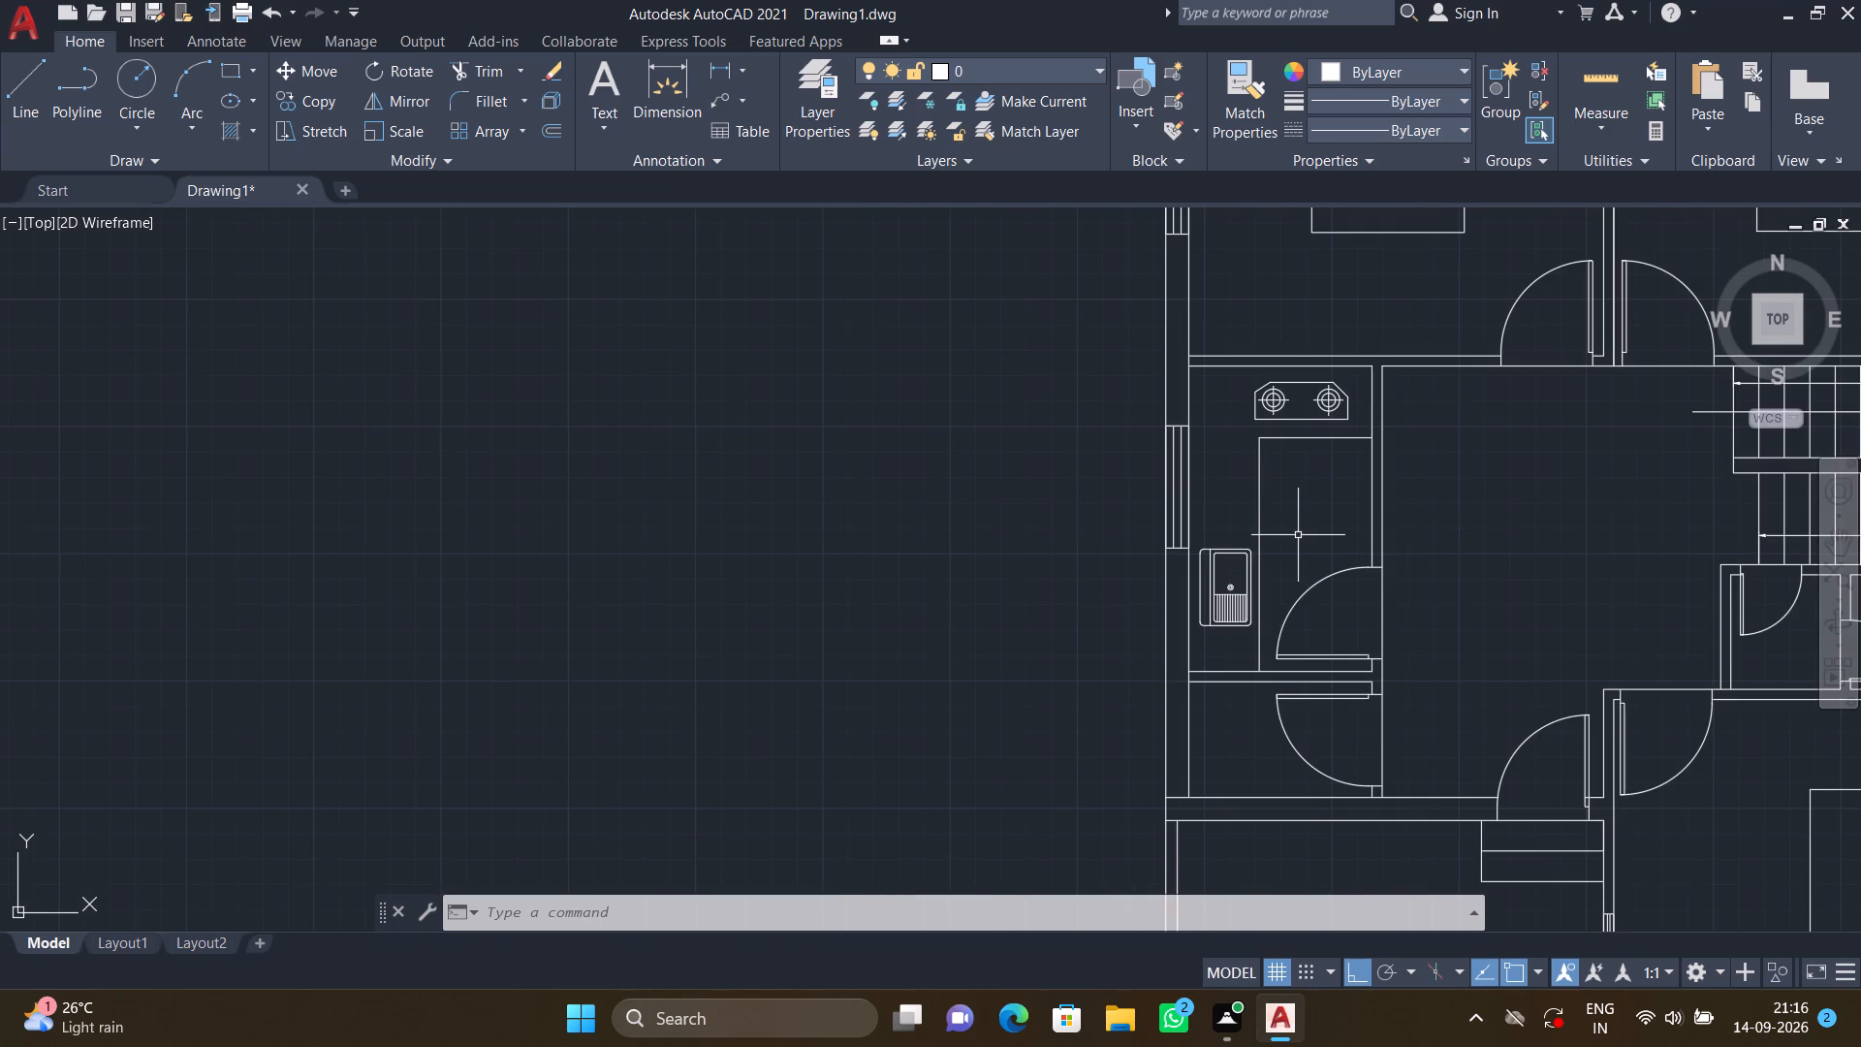
scroll(1406, 585, down, 1)
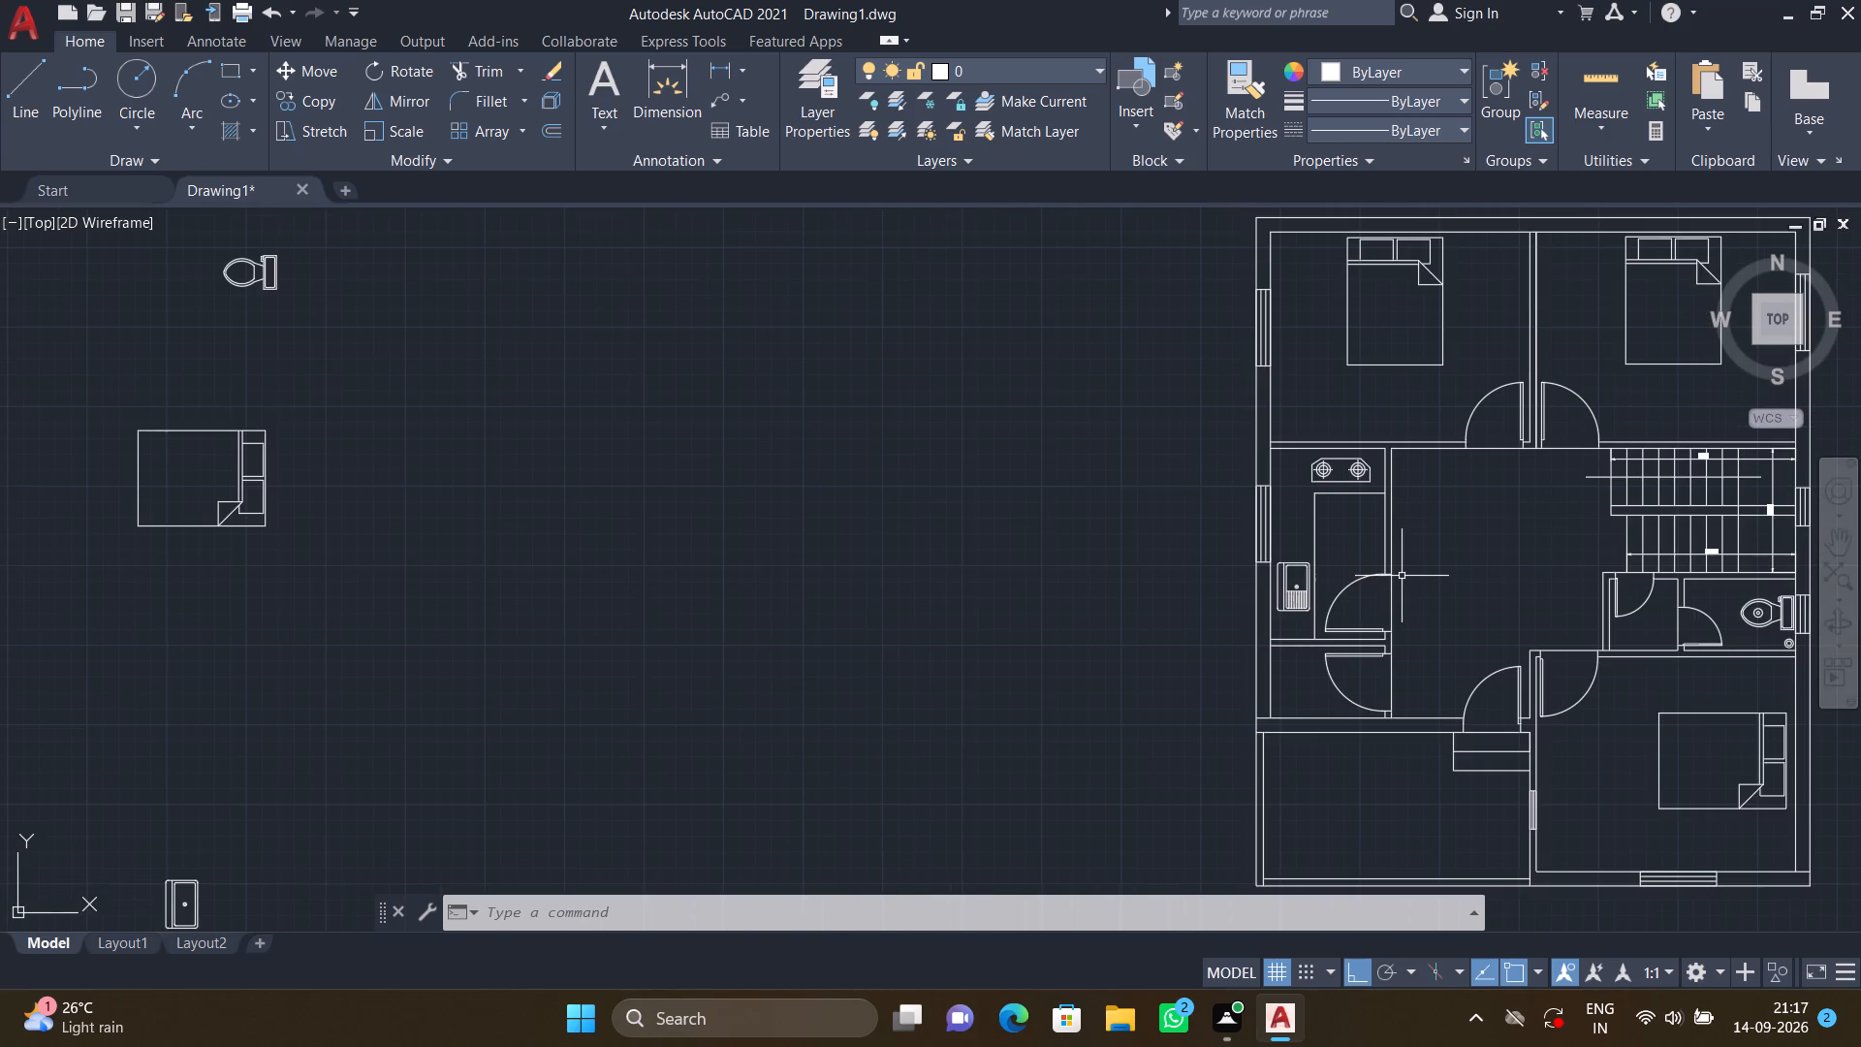
middle_drag(1386, 572, 1298, 565)
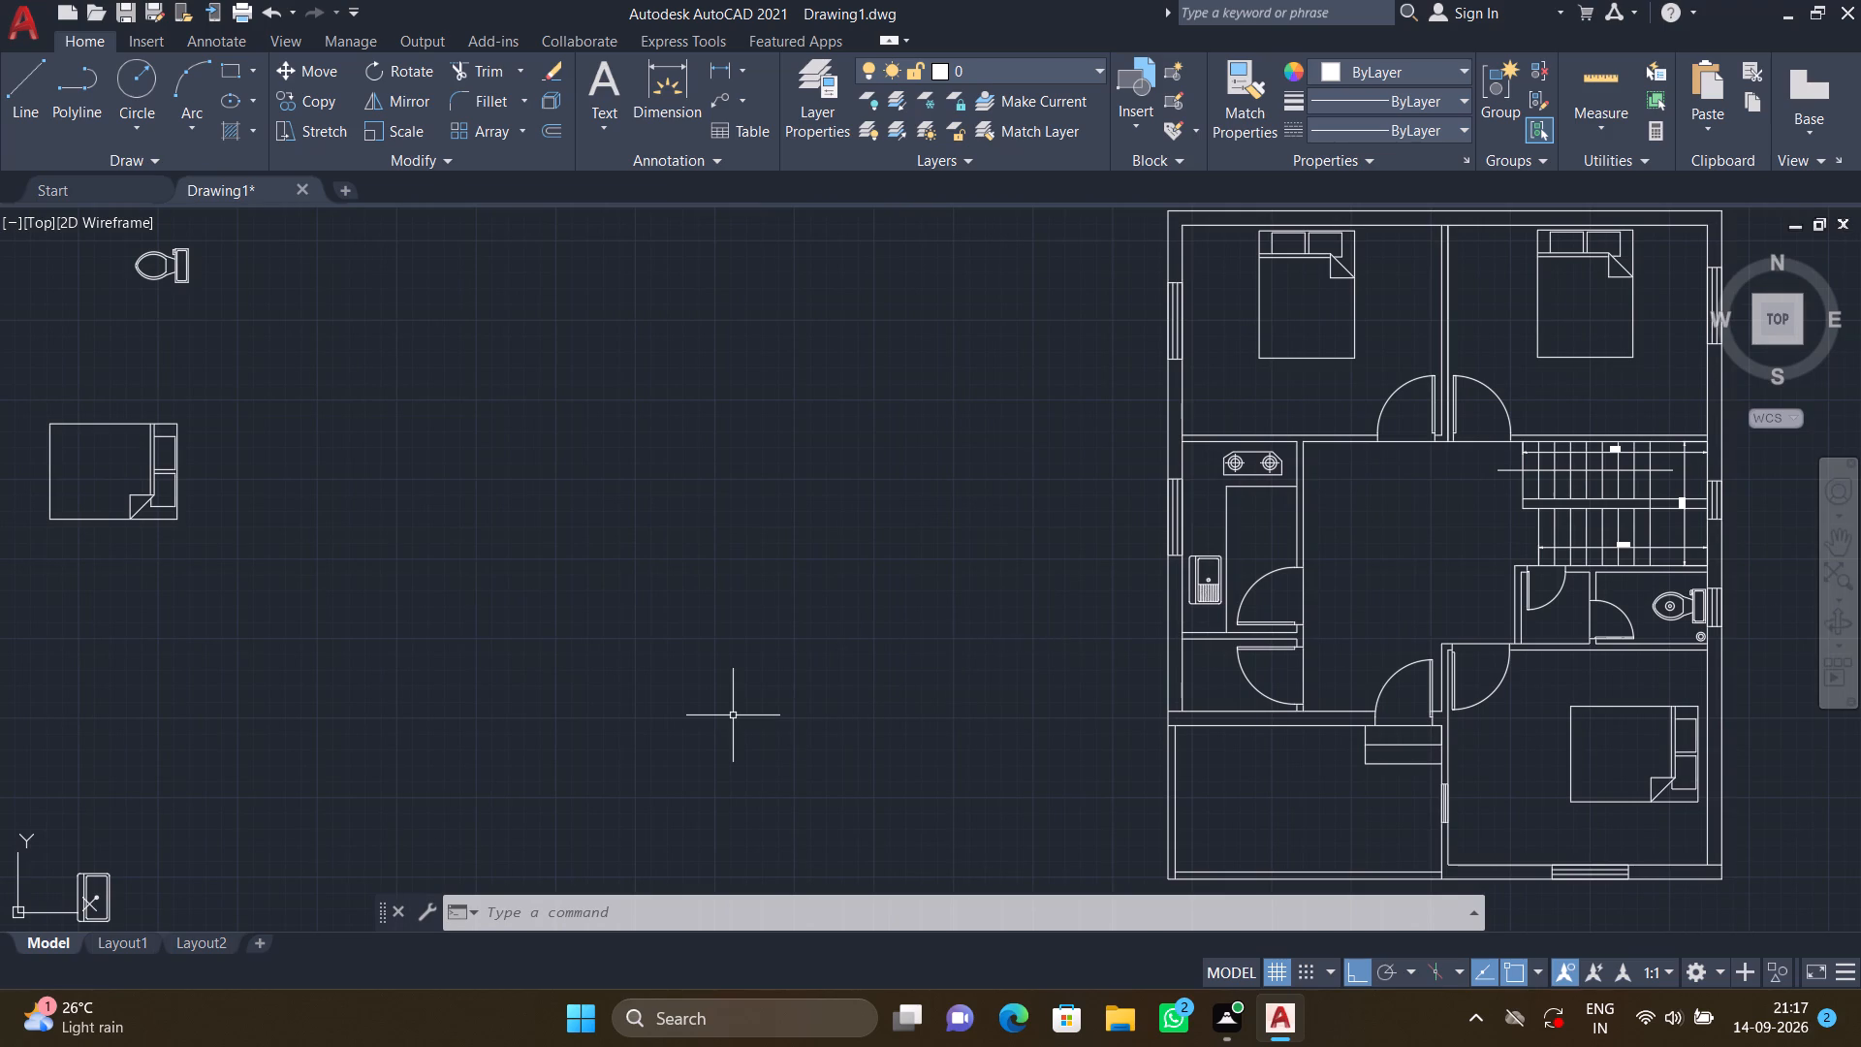
scroll(576, 736, down, 2)
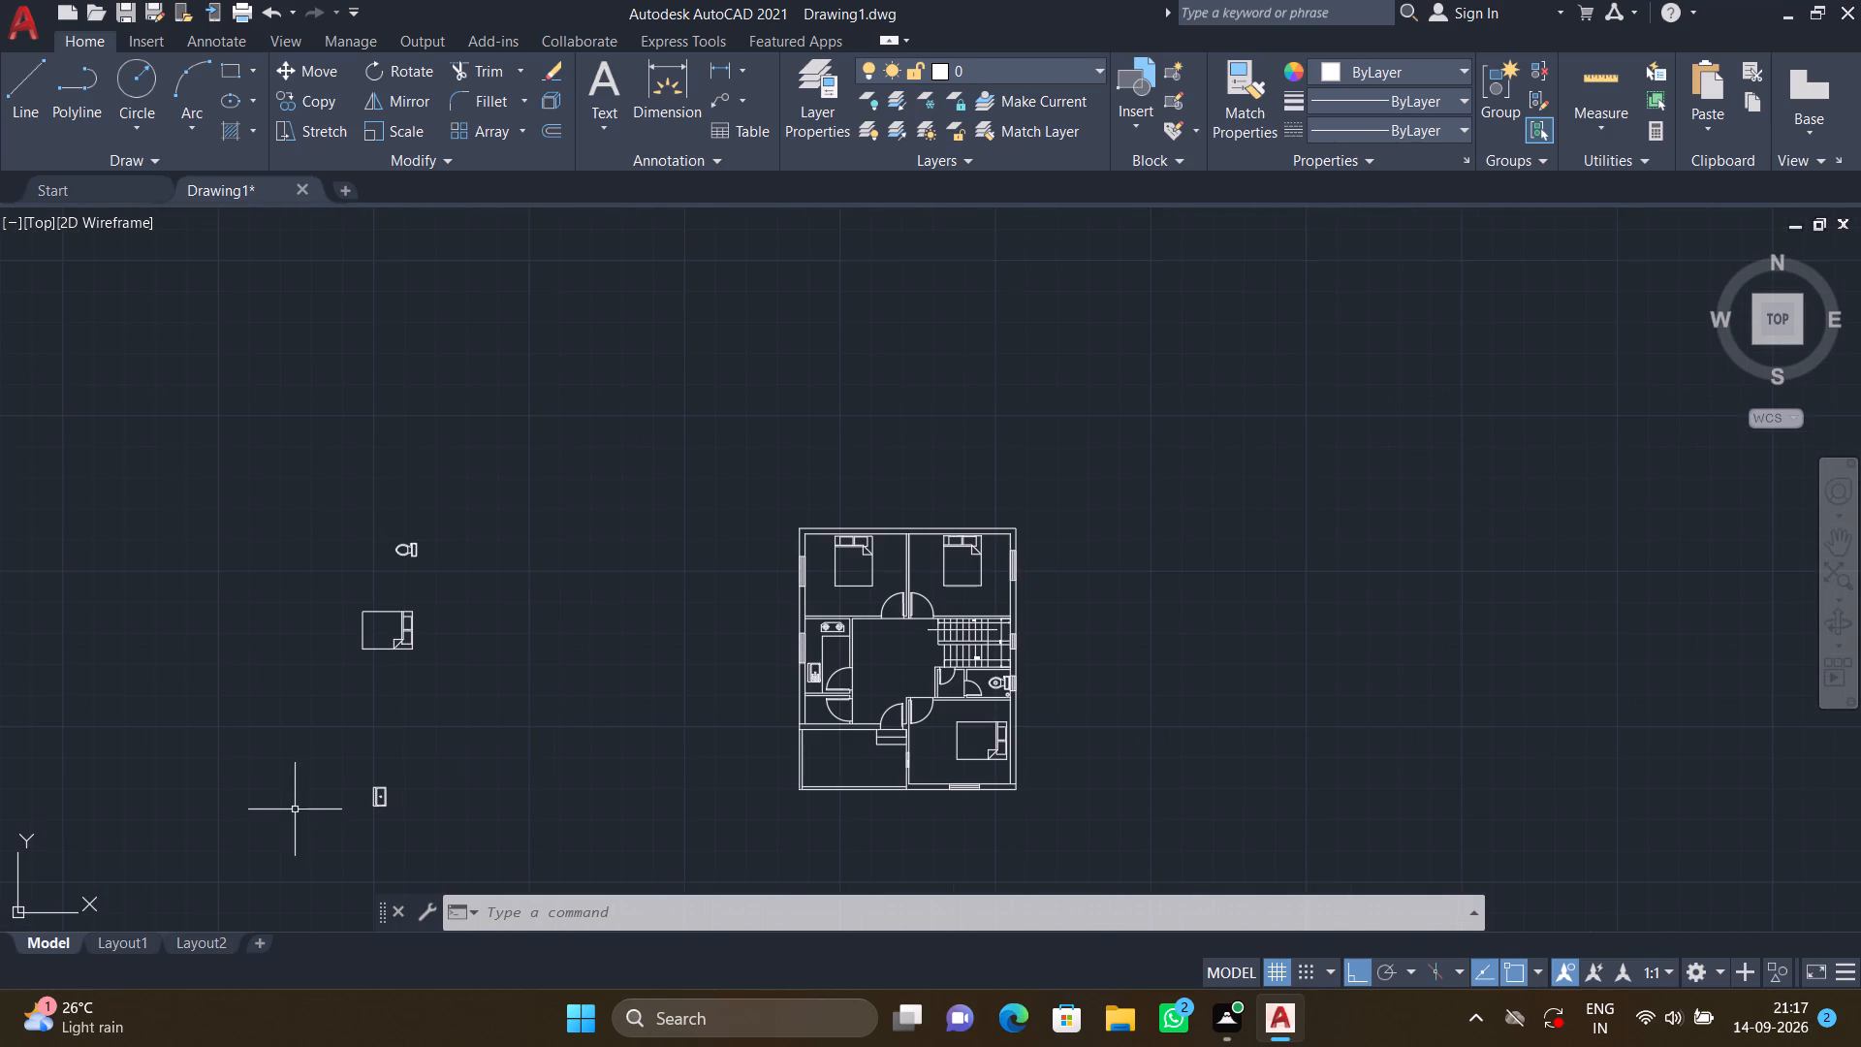
middle_drag(433, 823, 574, 566)
drag(595, 568, 591, 544)
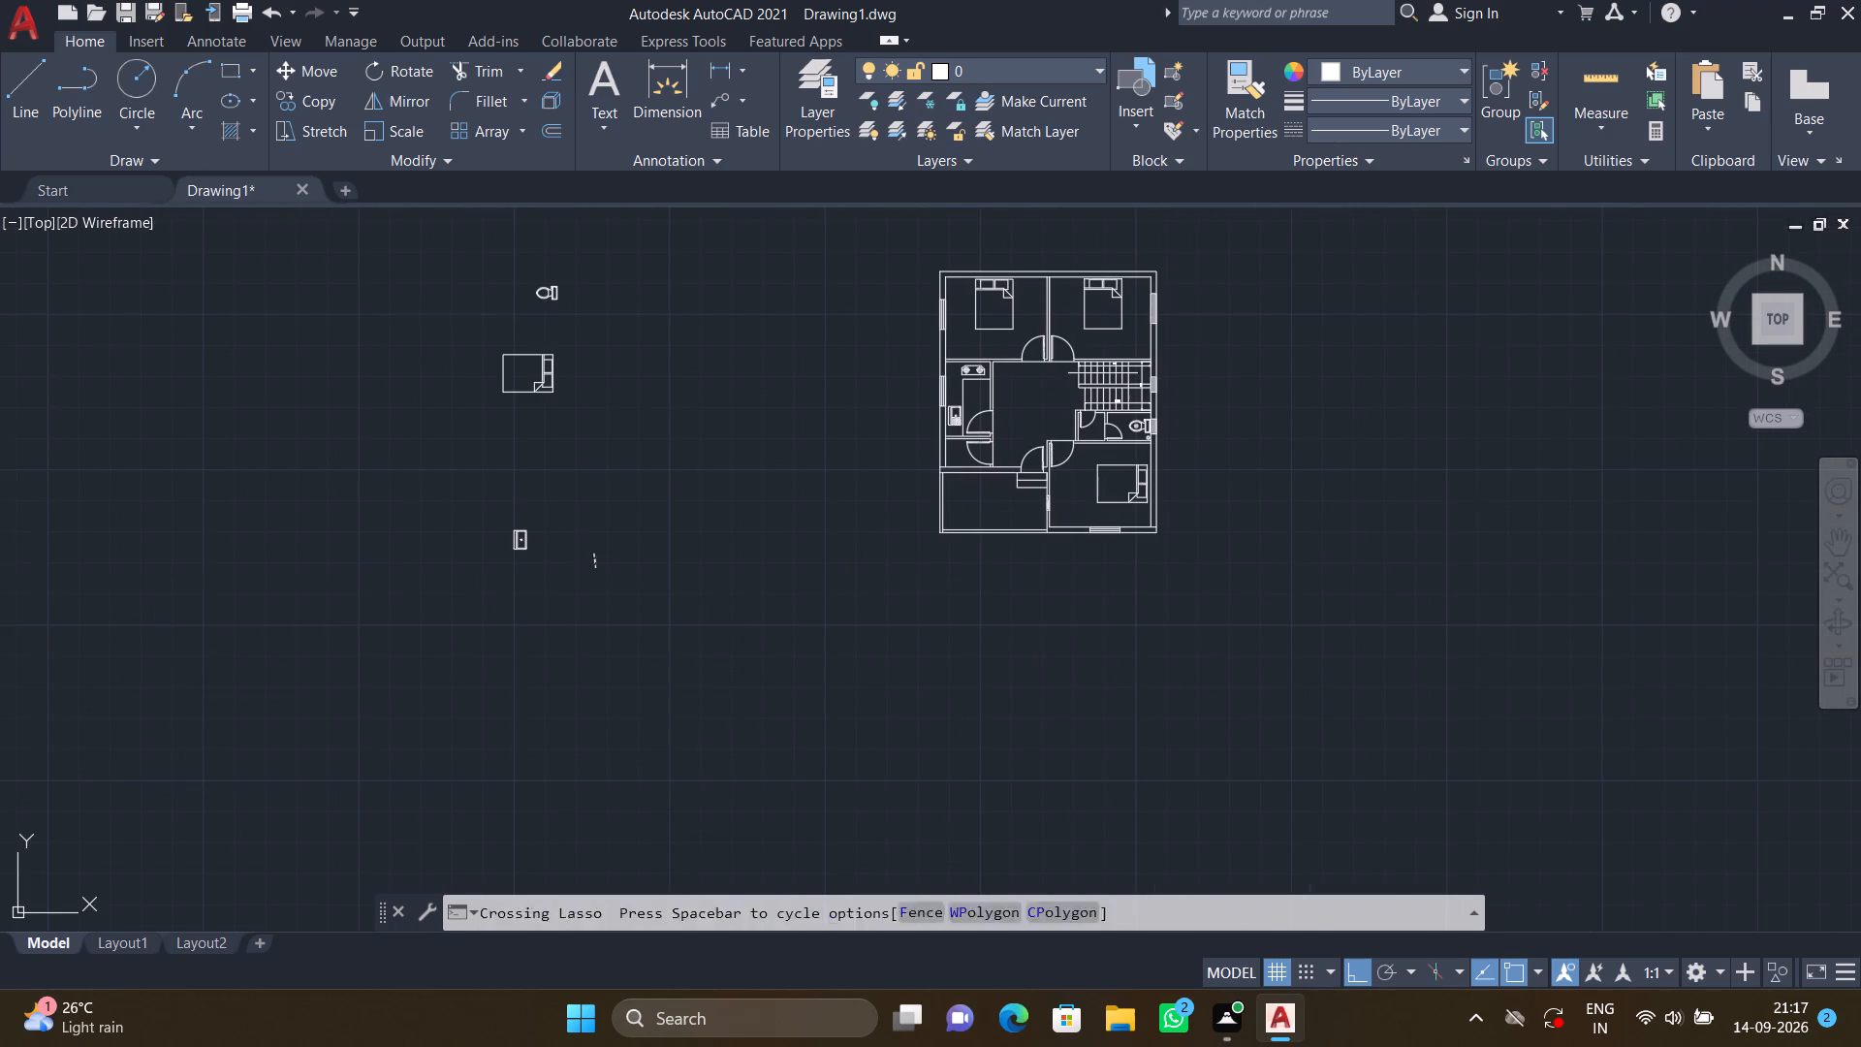
drag(615, 544, 611, 531)
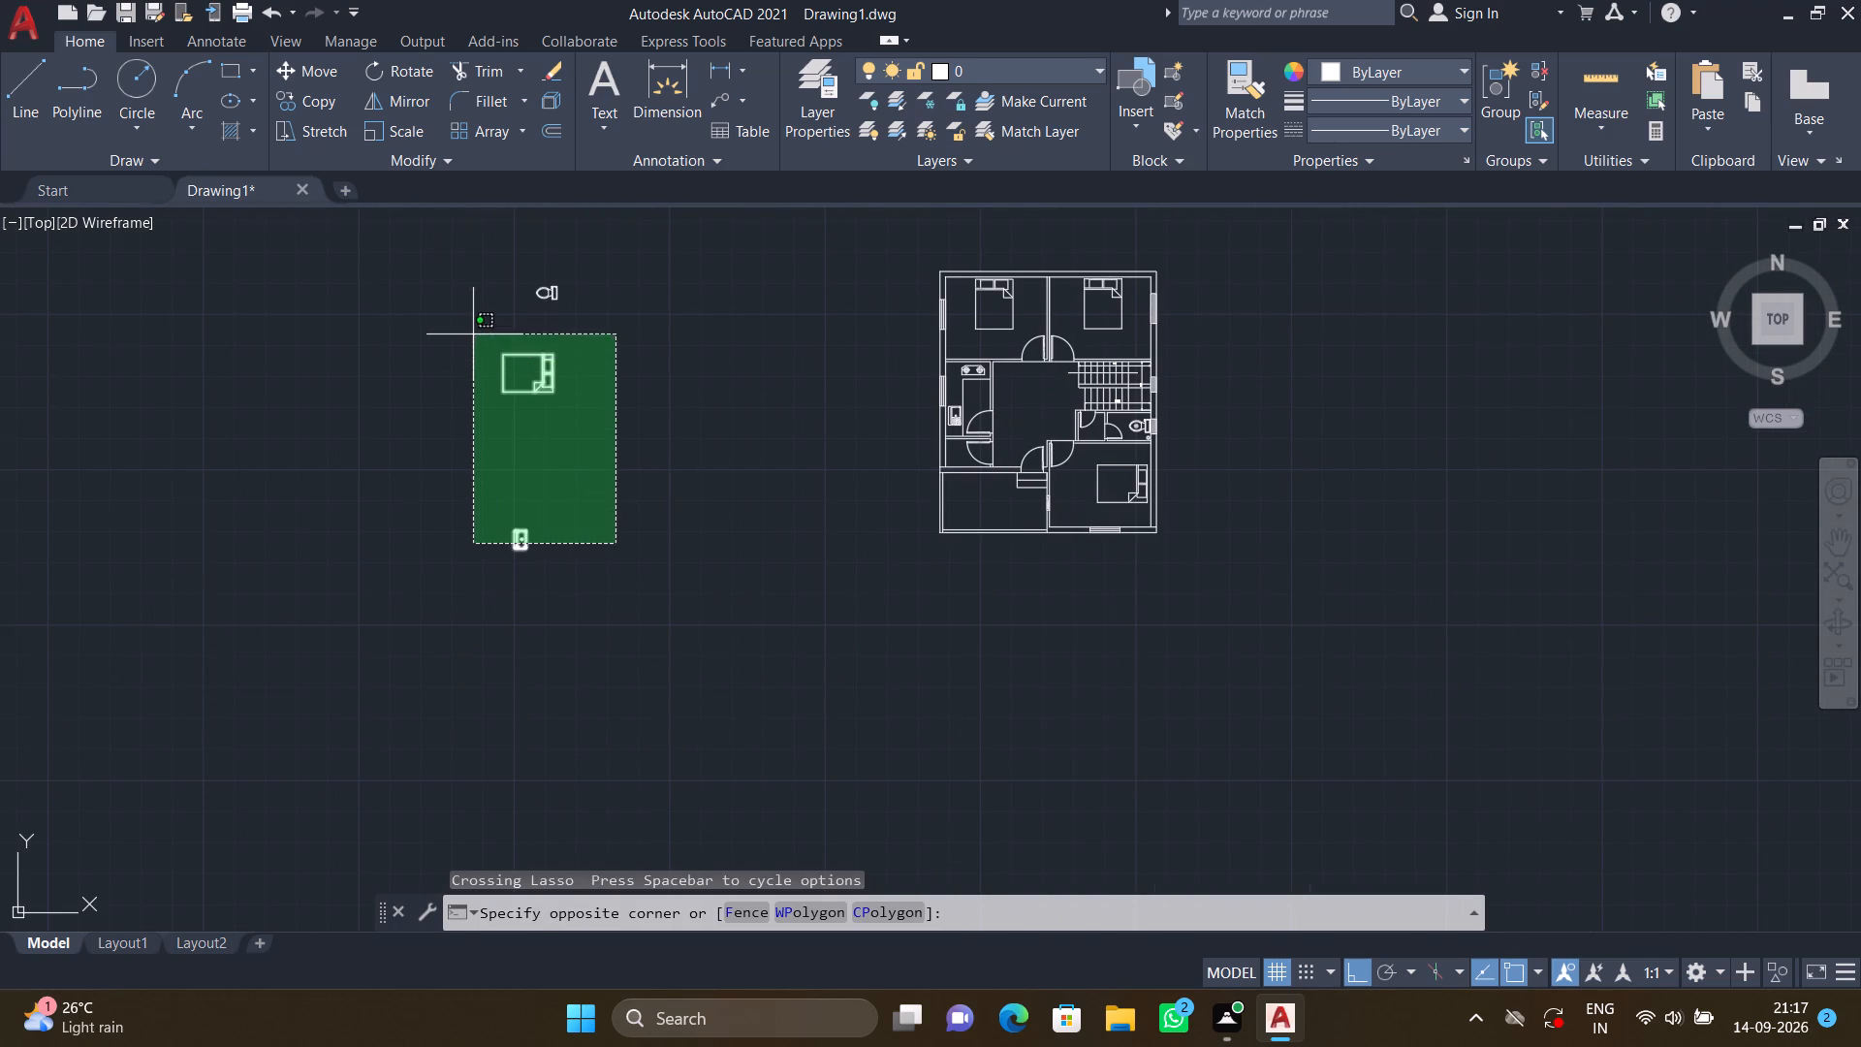
click(470, 265)
key(Delete)
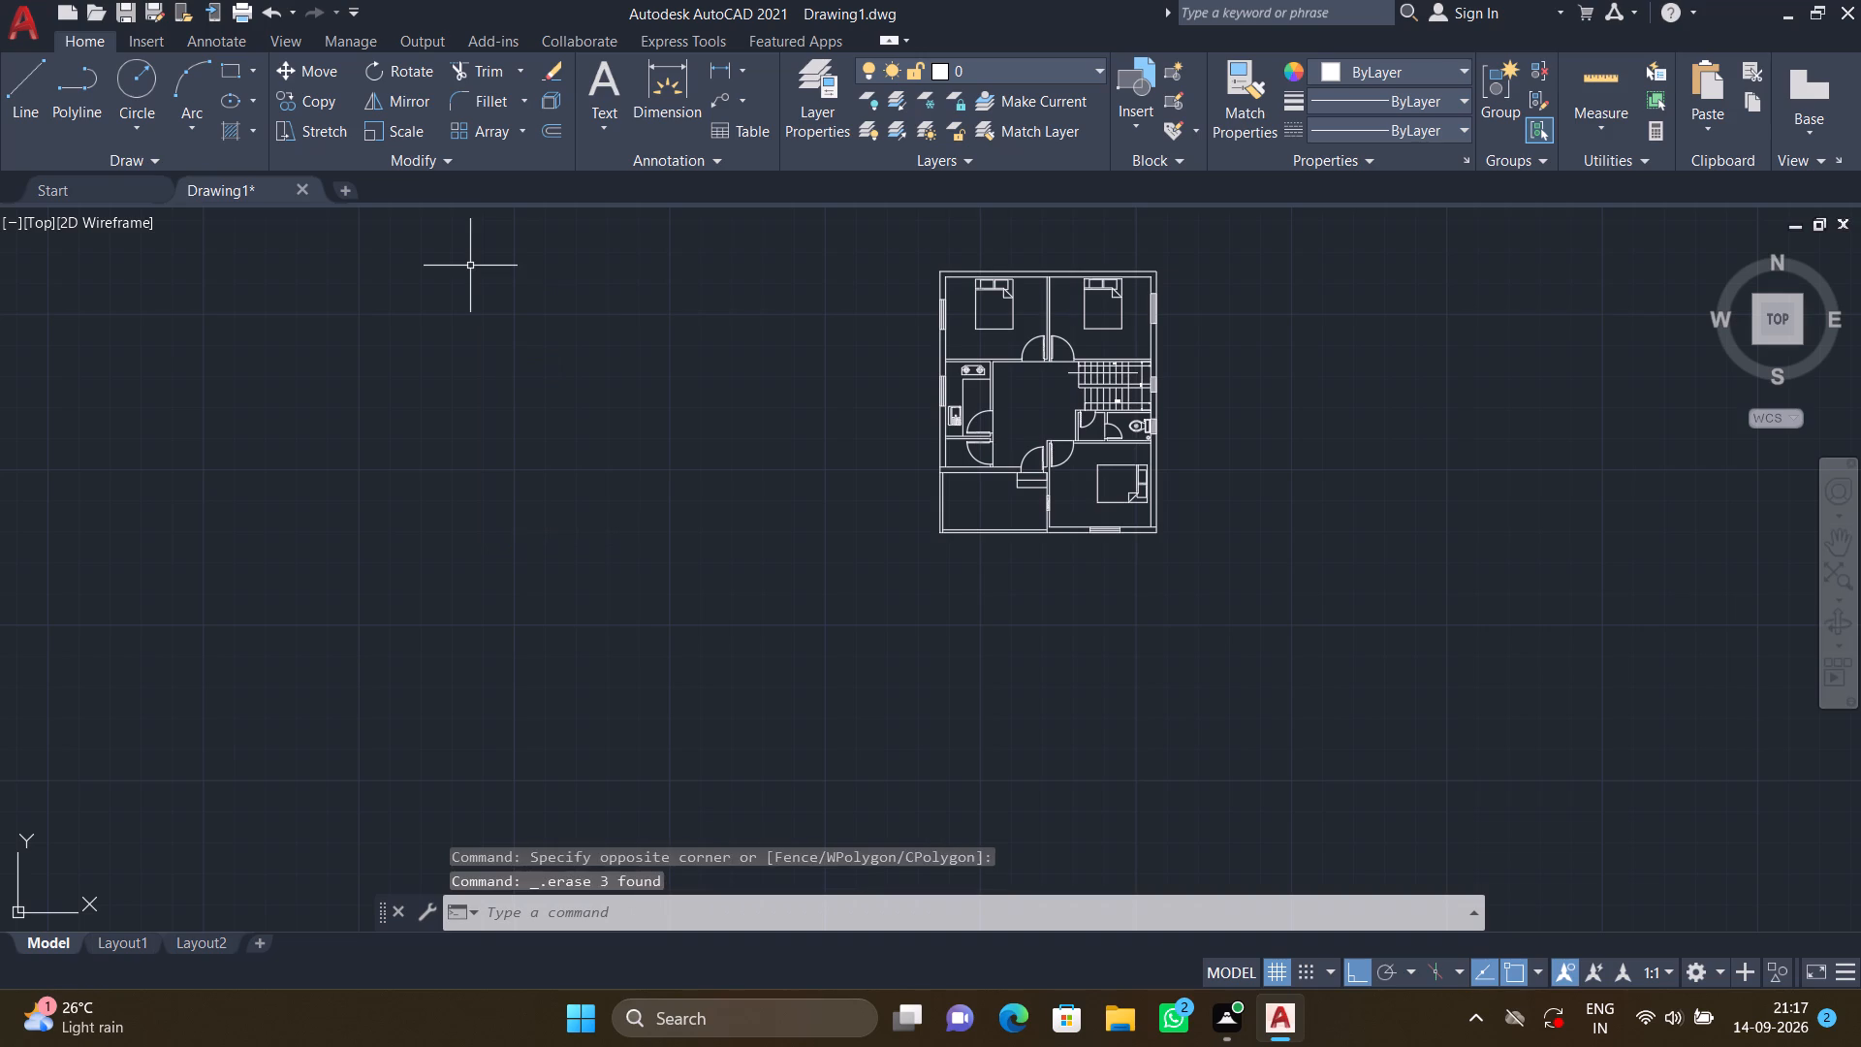
Add a linear dimension of the building's overall width between the top outer wall corners, placed just above the plan.
middle_drag(783, 305, 731, 493)
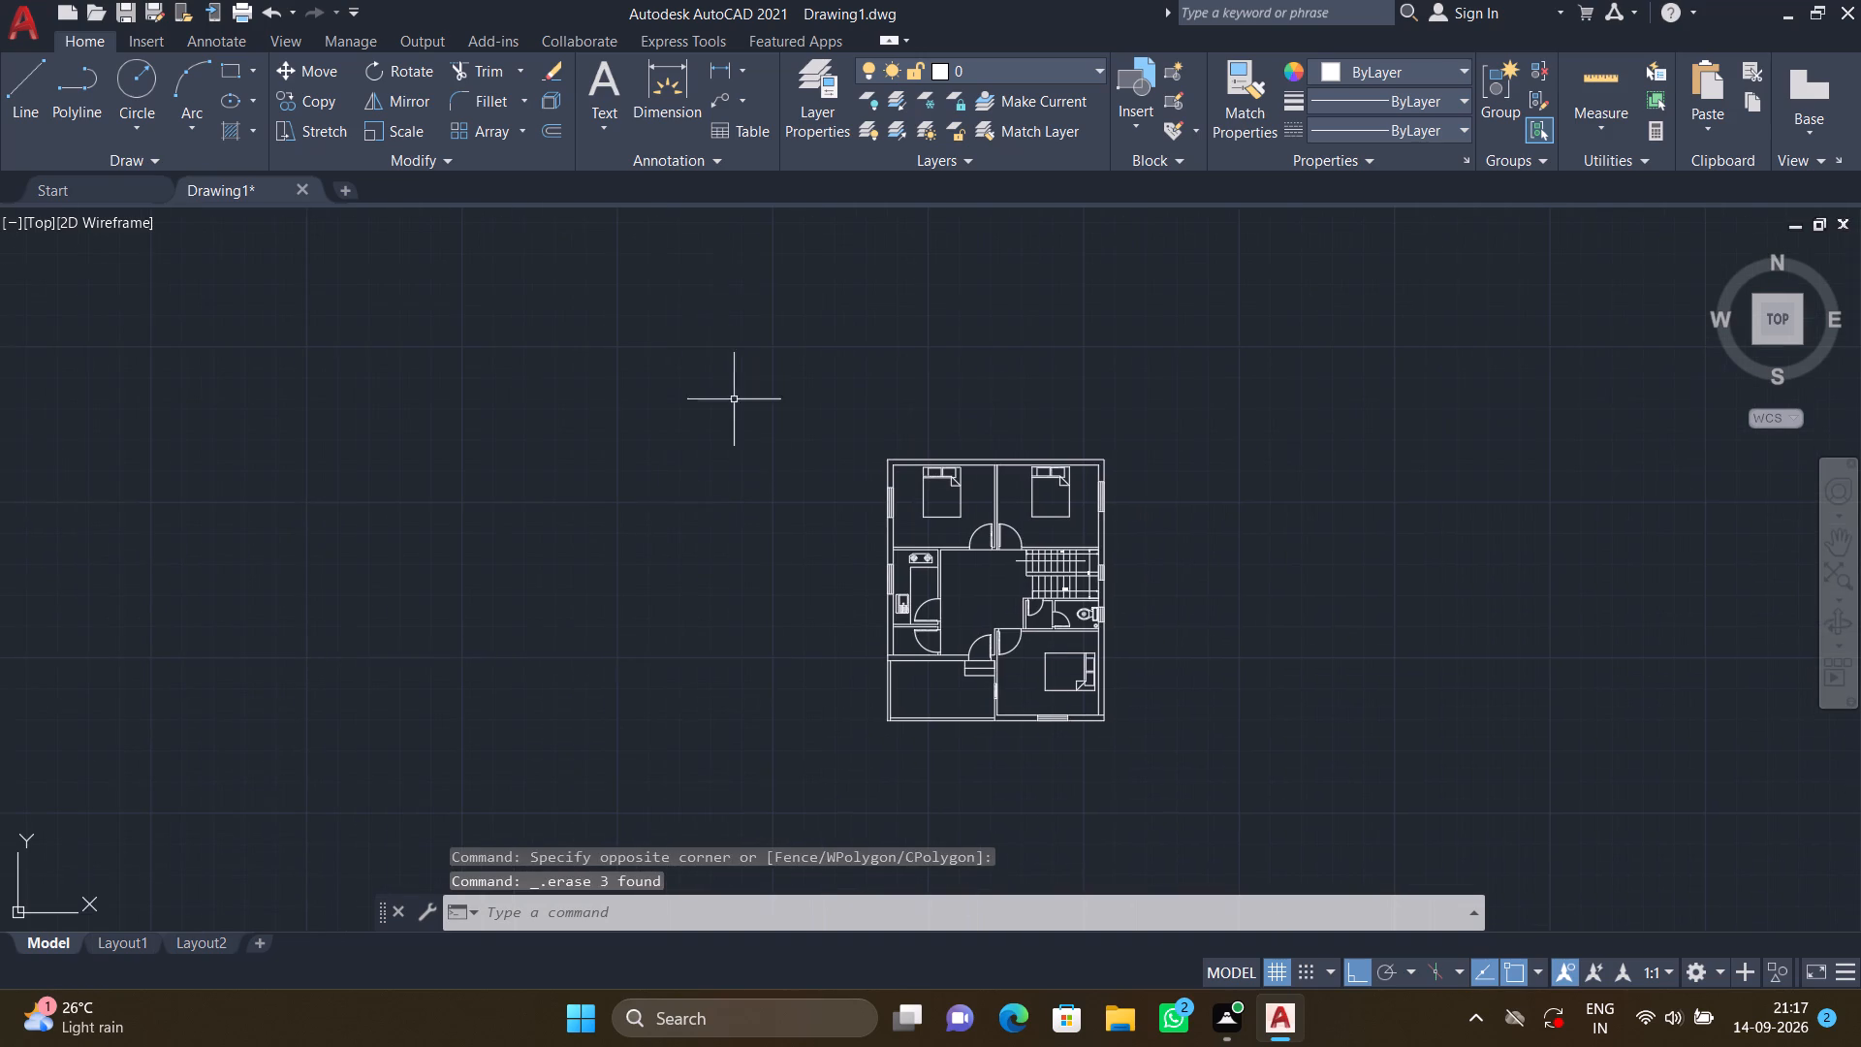
click(745, 74)
click(763, 100)
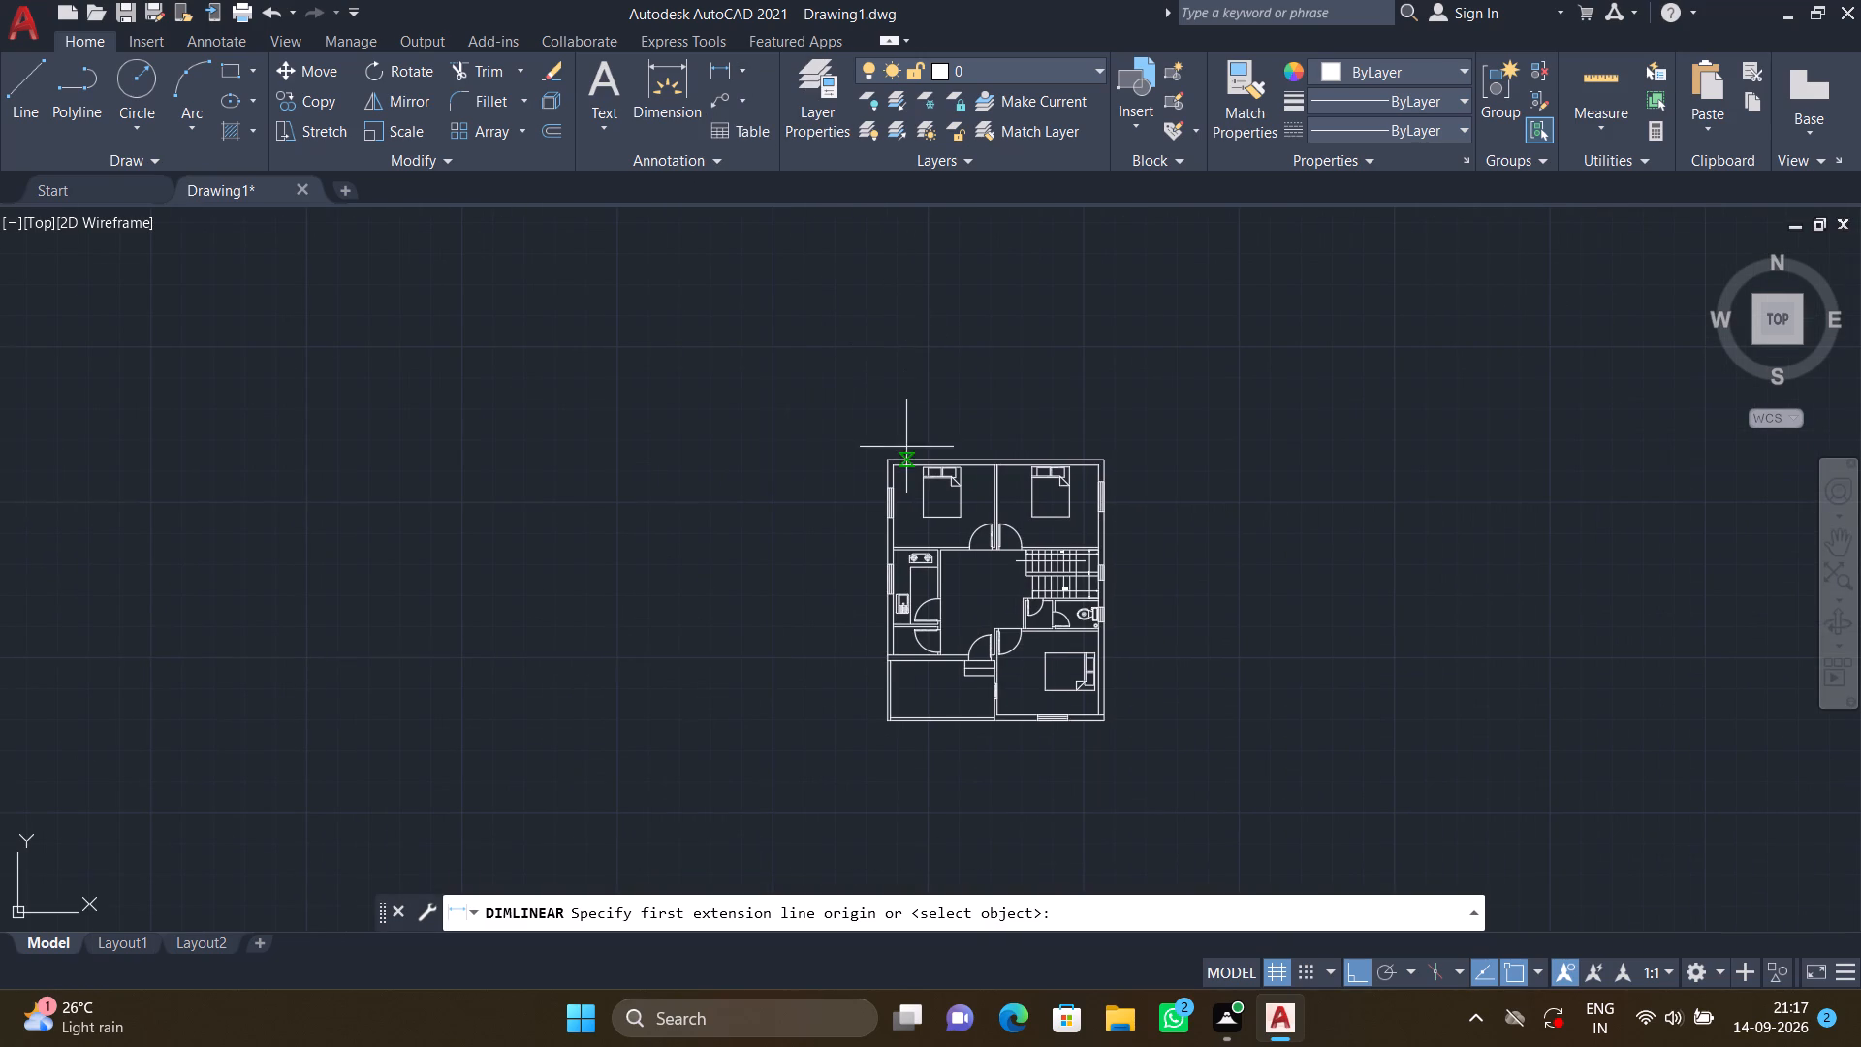
scroll(906, 446, up, 3)
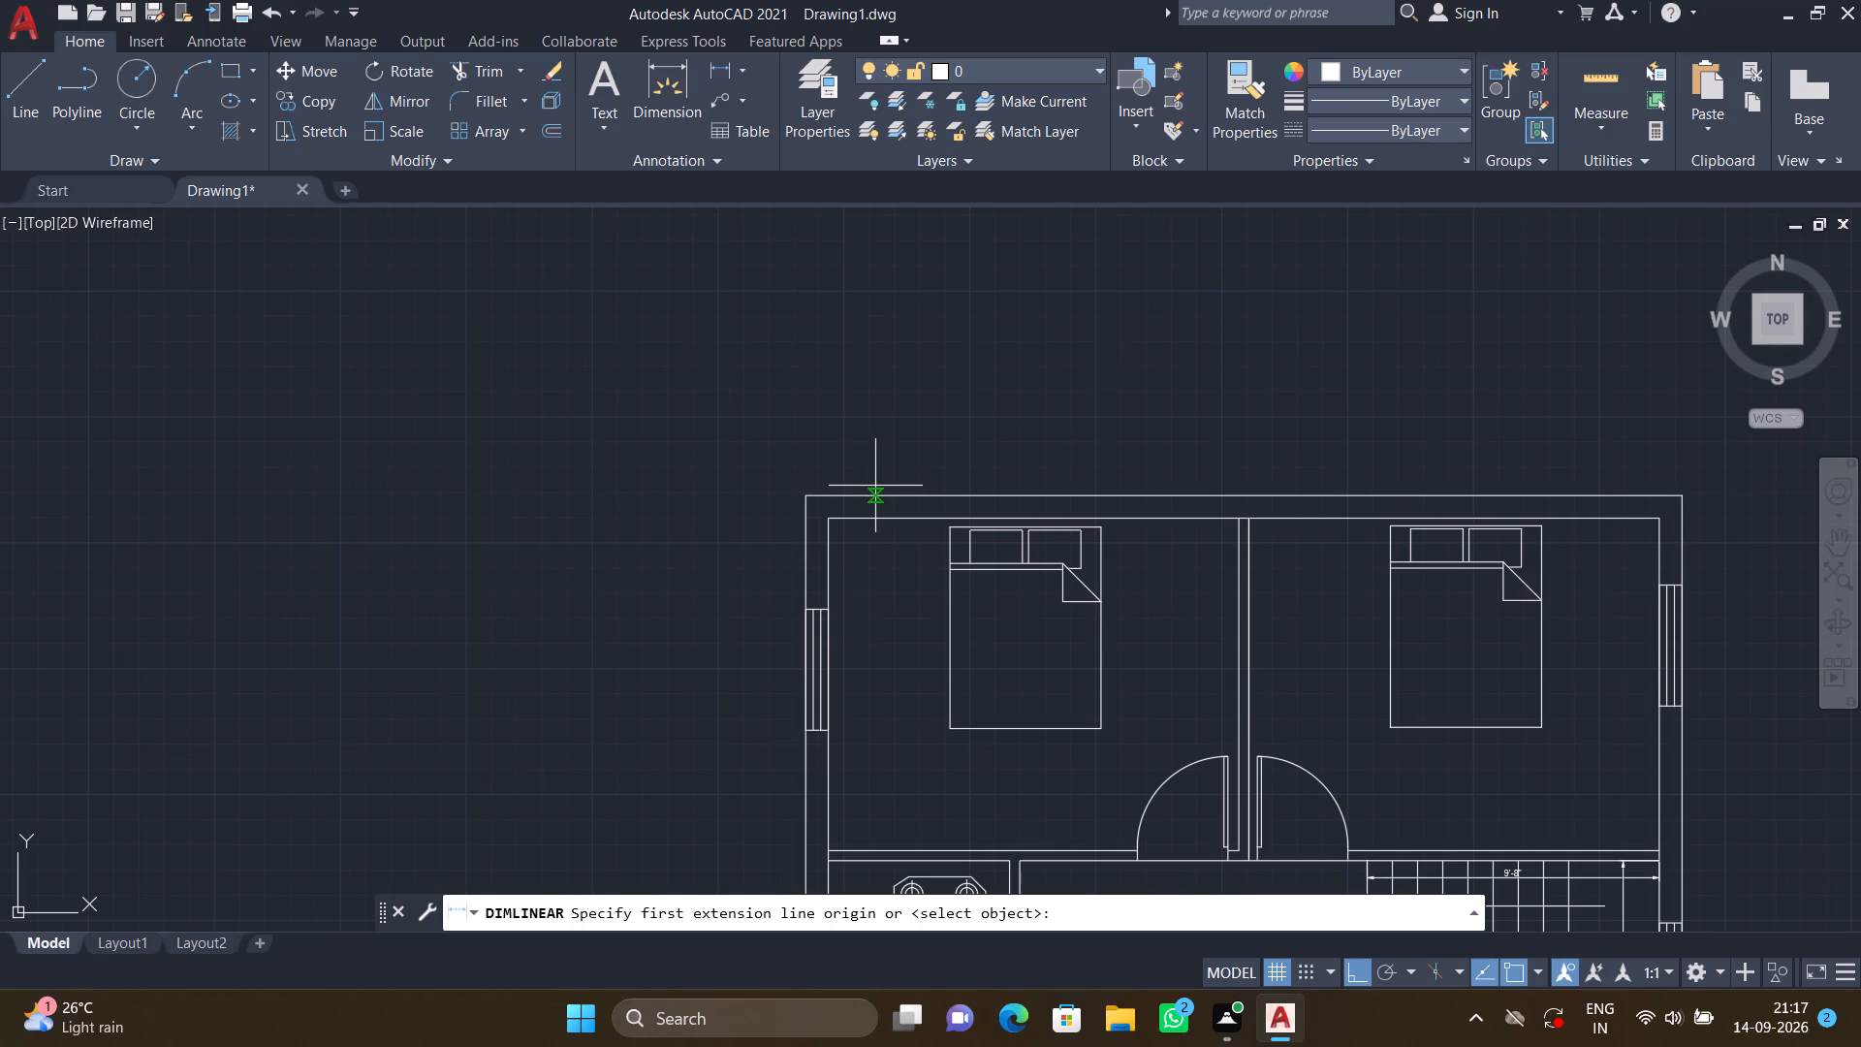
click(804, 492)
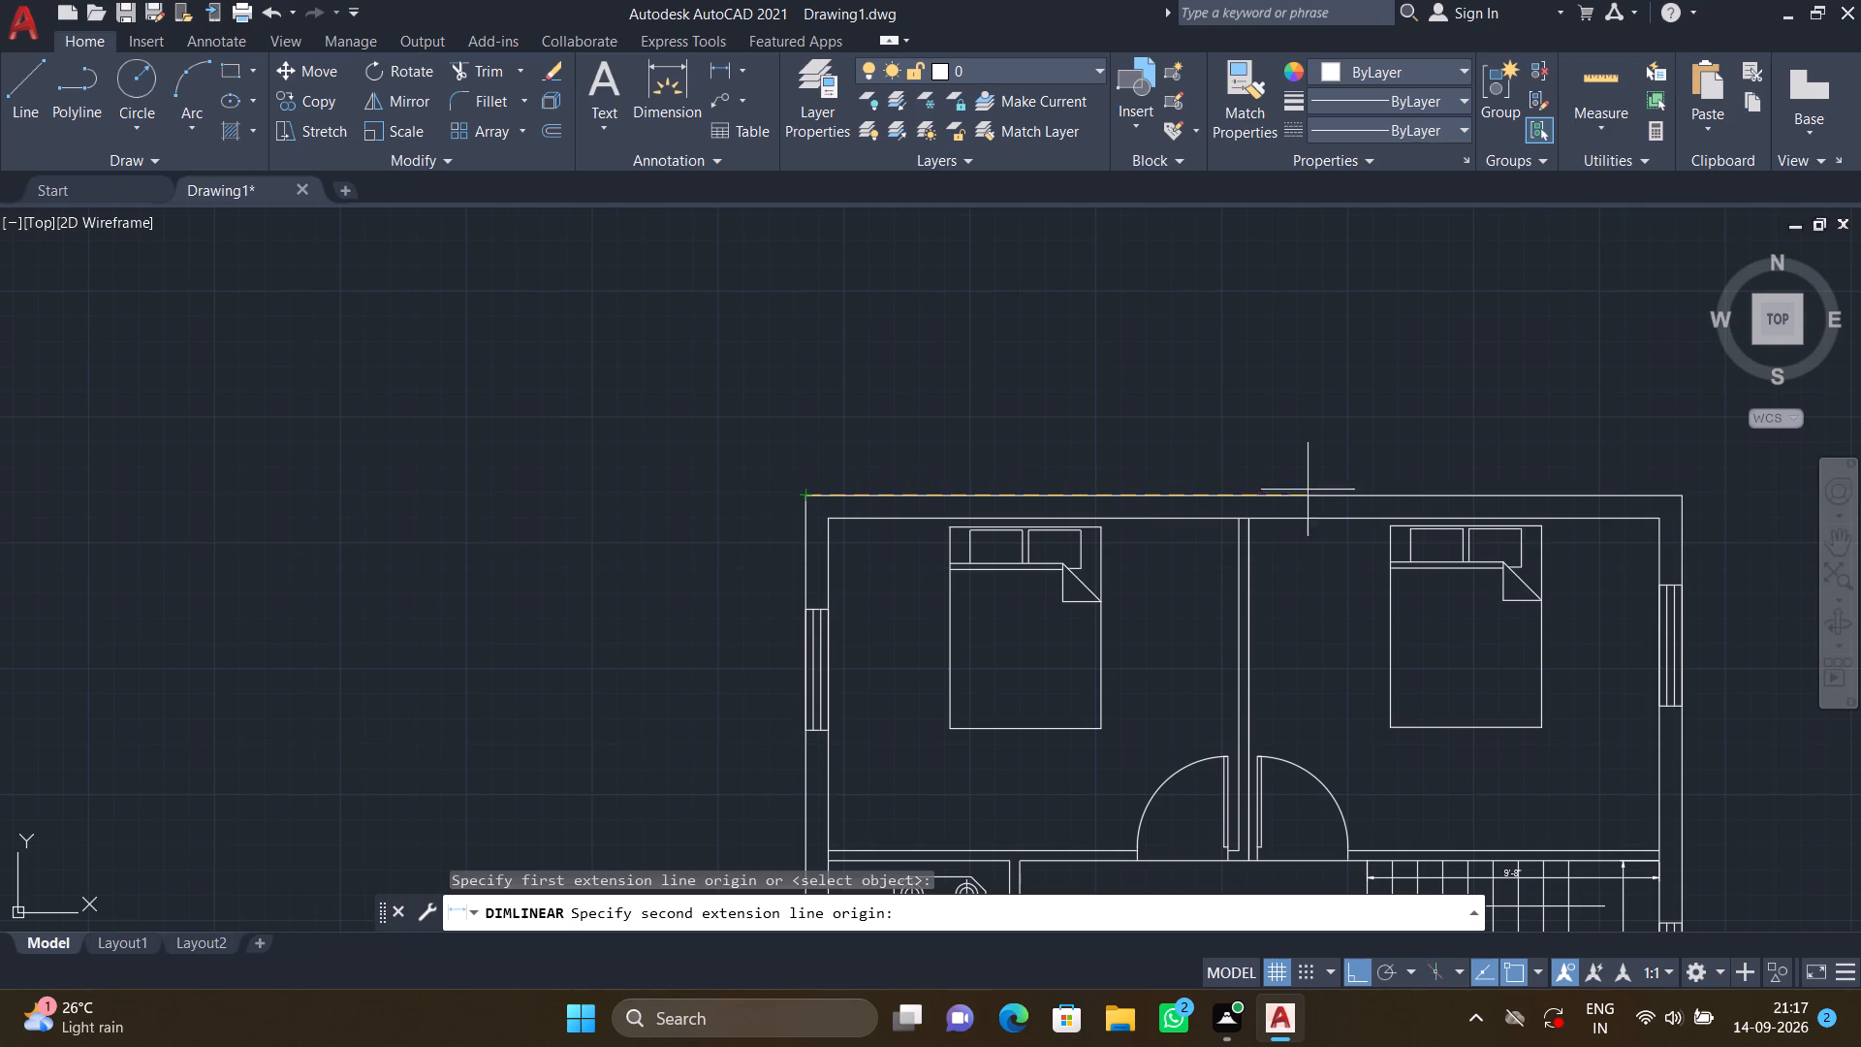
click(1684, 492)
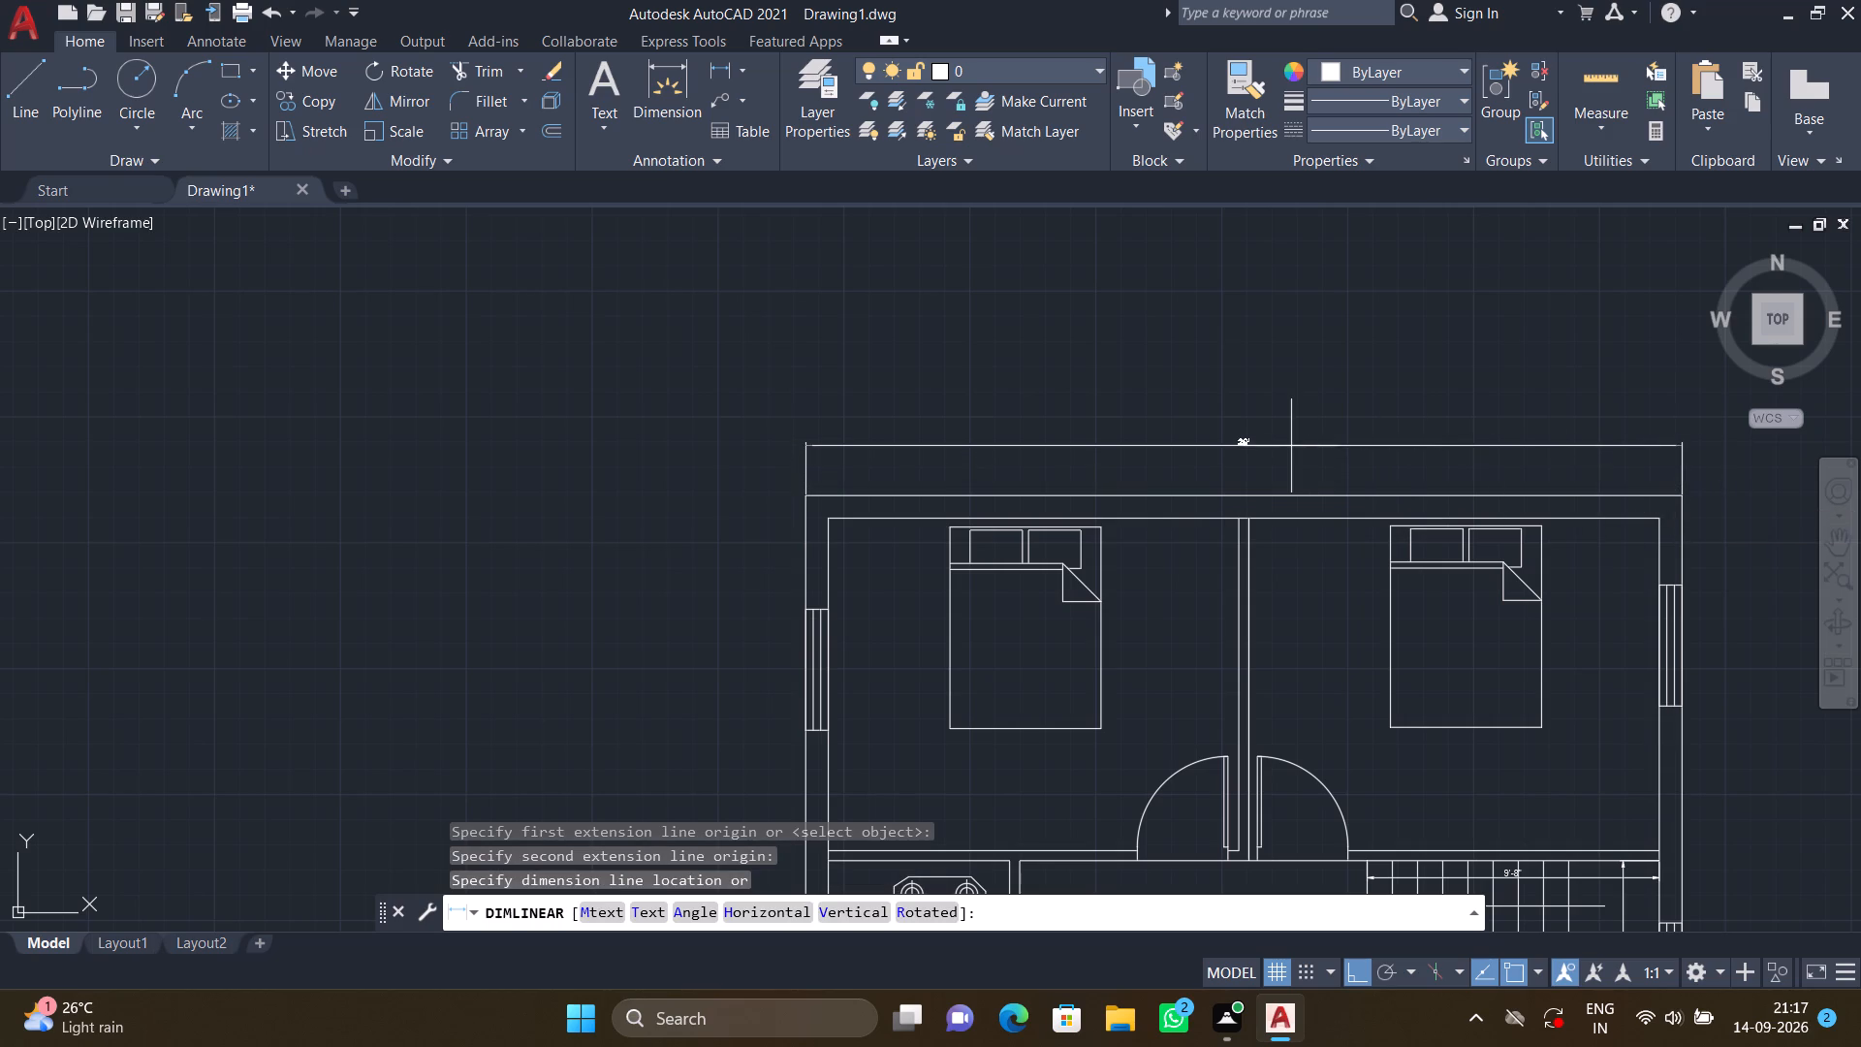
scroll(1290, 446, up, 2)
click(1223, 452)
Add a linear dimension of the building's overall depth between the right outer wall's top and bottom corners, placed just right of the plan.
scroll(1237, 465, down, 3)
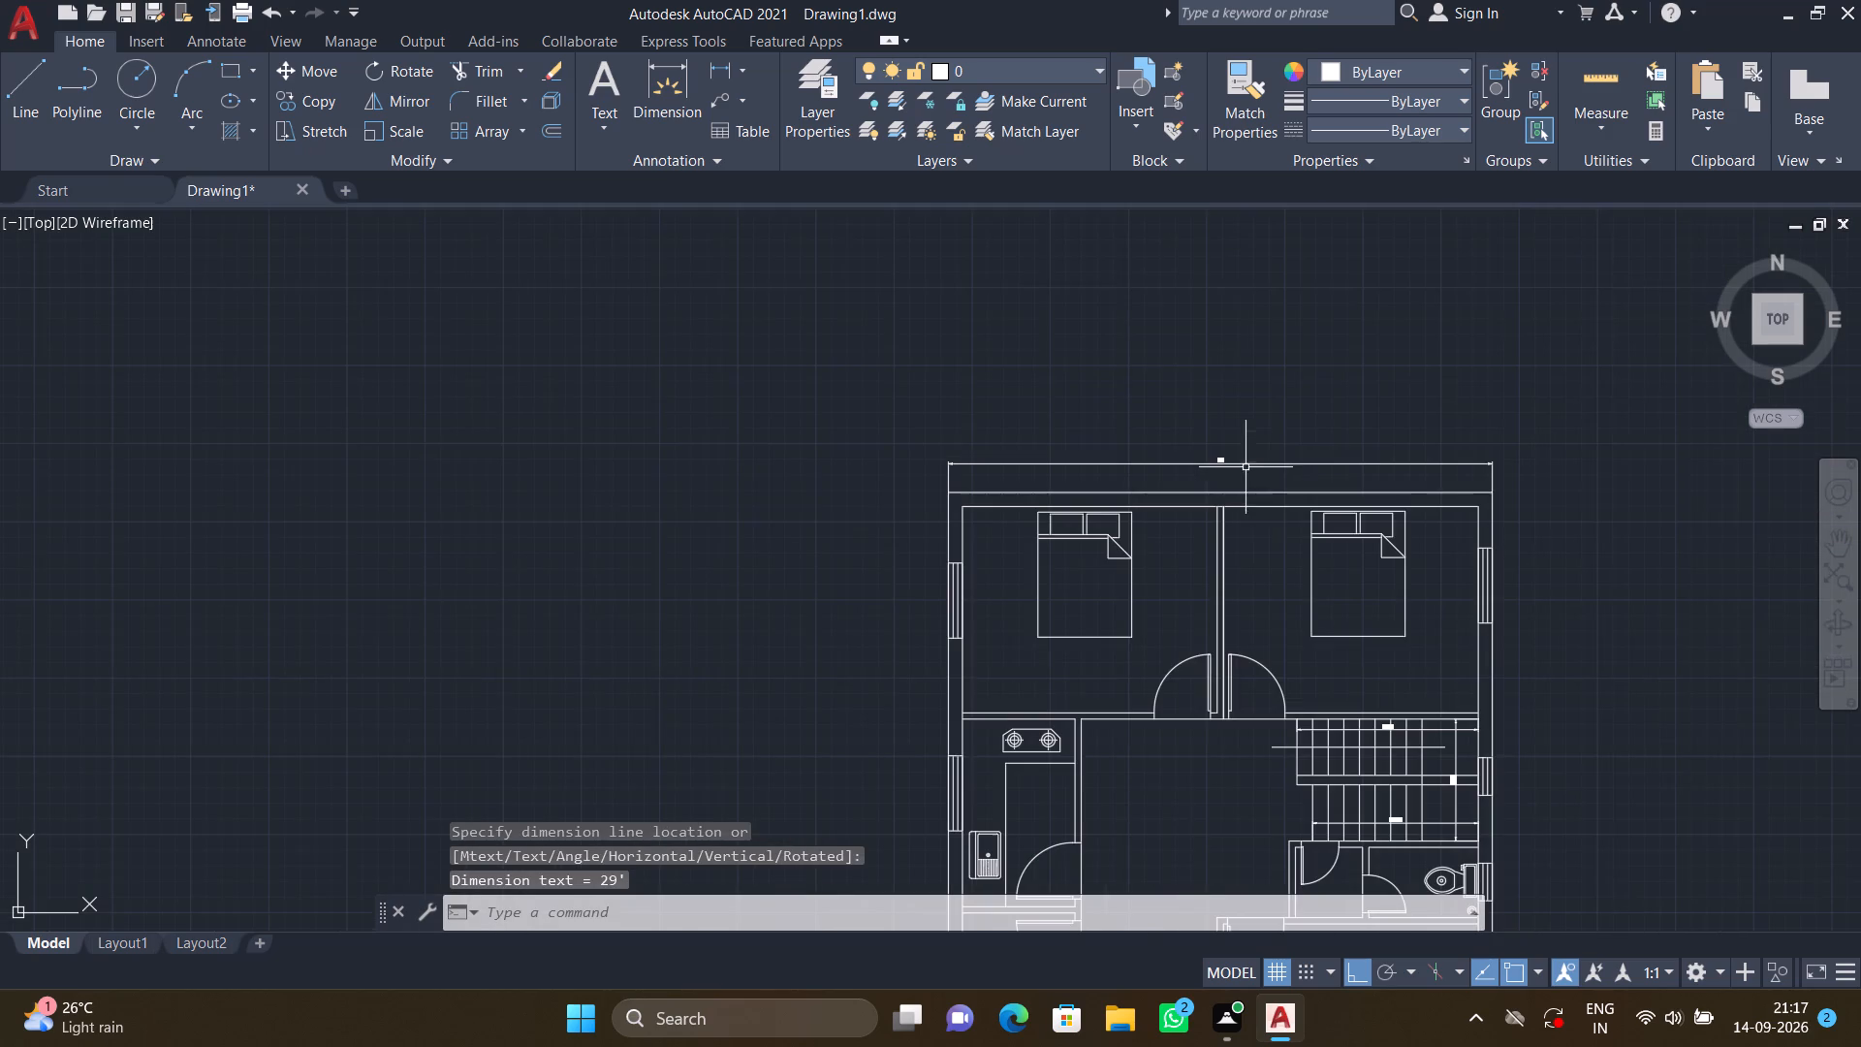
middle_drag(1356, 528, 1324, 372)
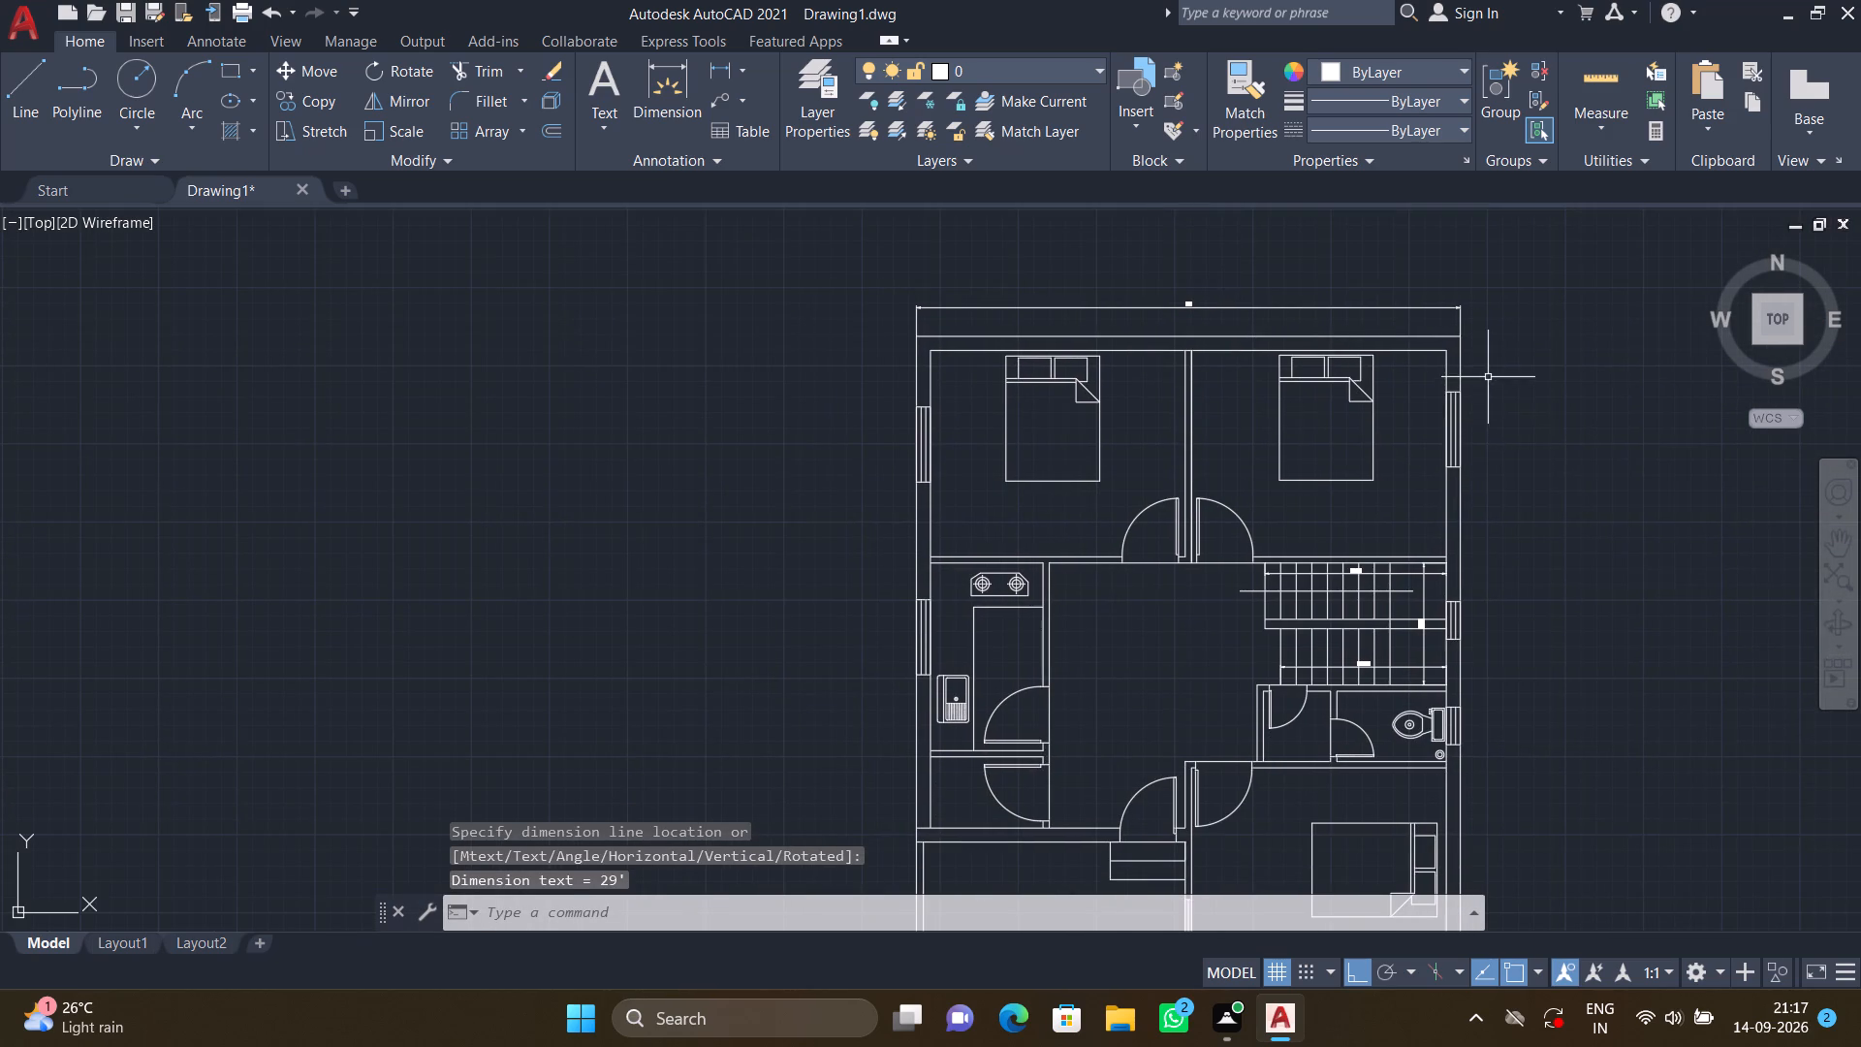
scroll(1488, 377, up, 1)
key(space)
click(1437, 310)
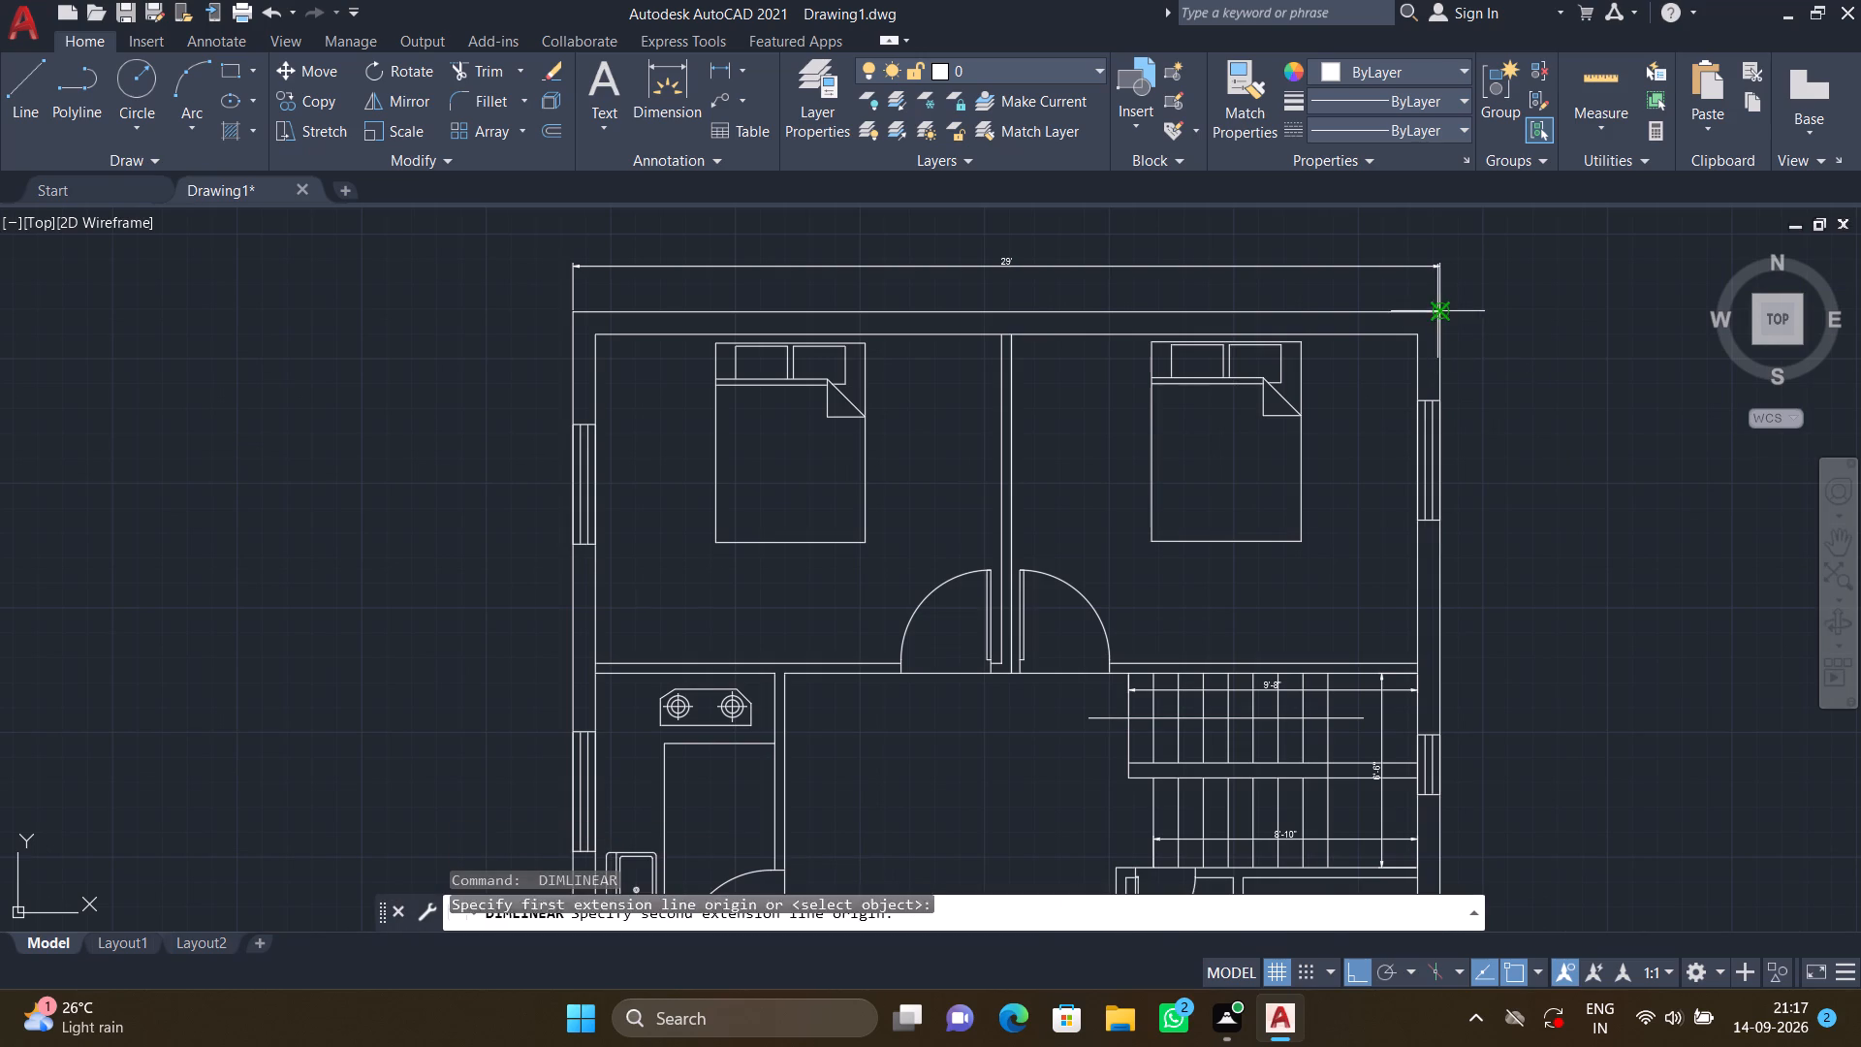
scroll(1497, 511, down, 3)
middle_drag(1484, 620, 1417, 491)
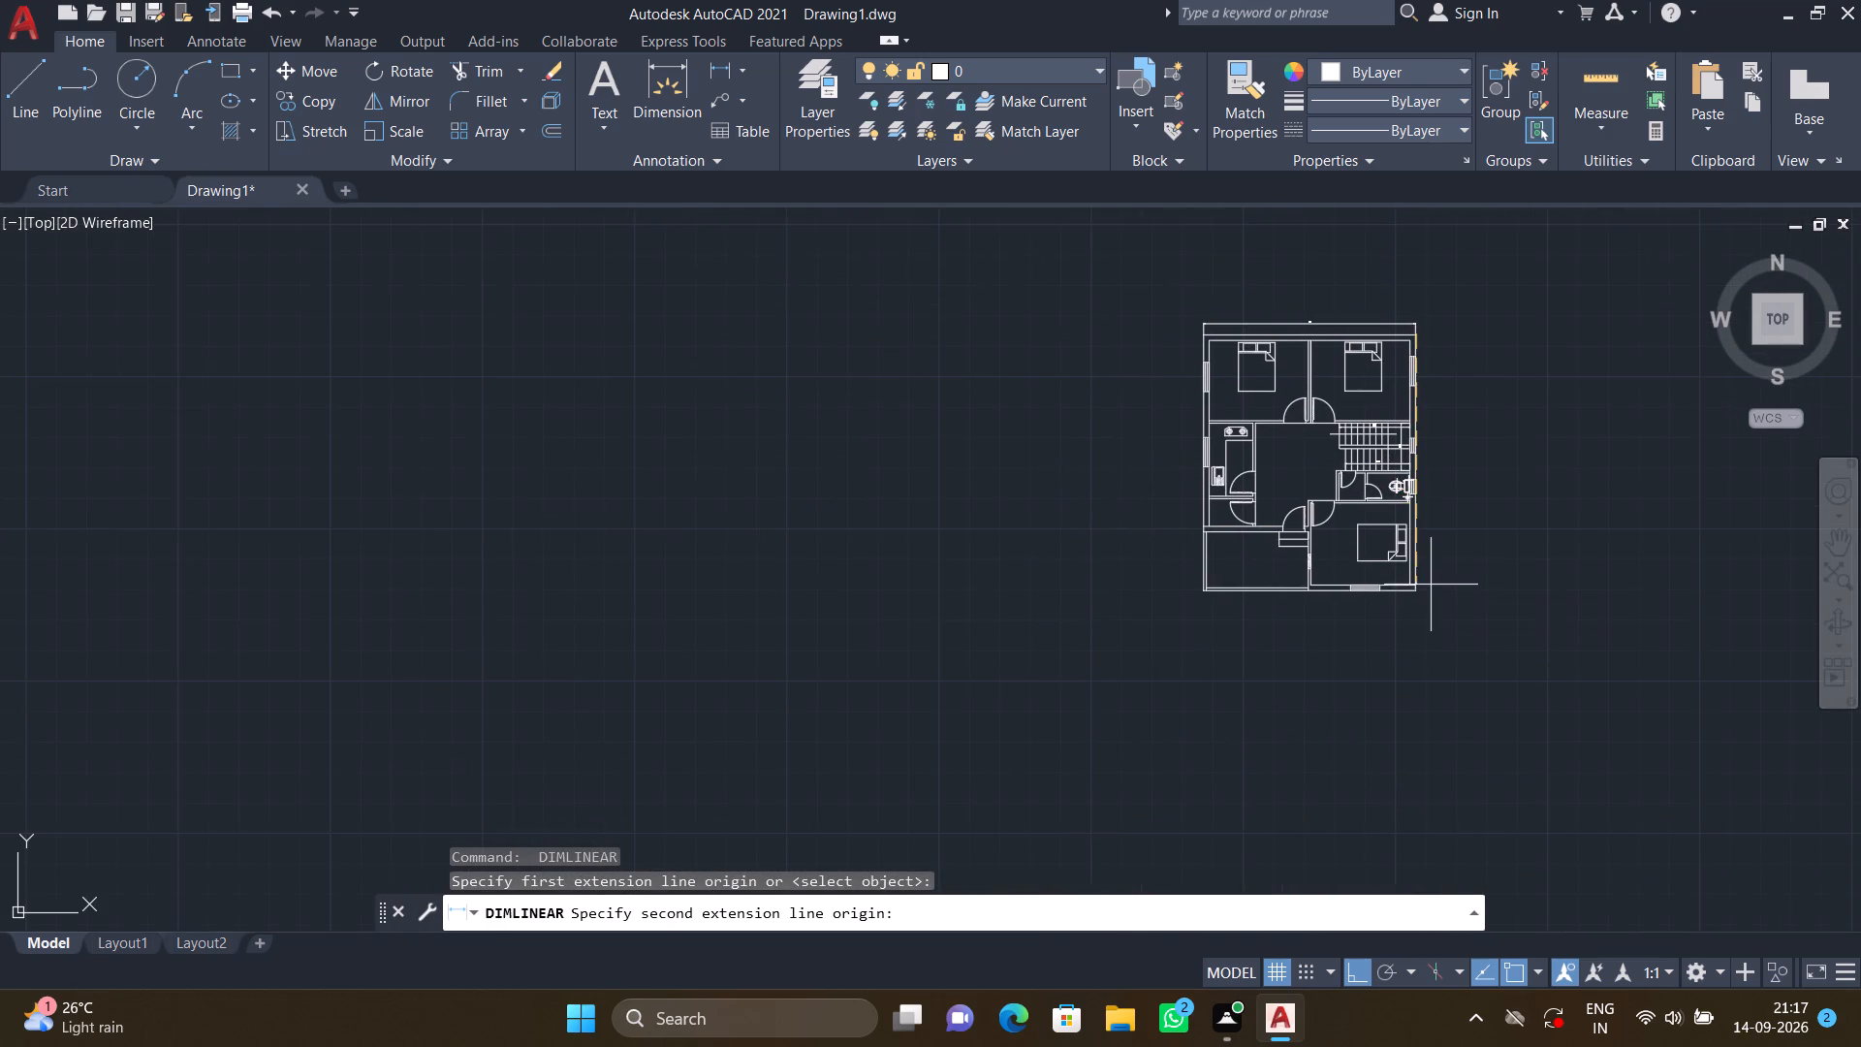
scroll(1432, 588, up, 3)
click(1334, 602)
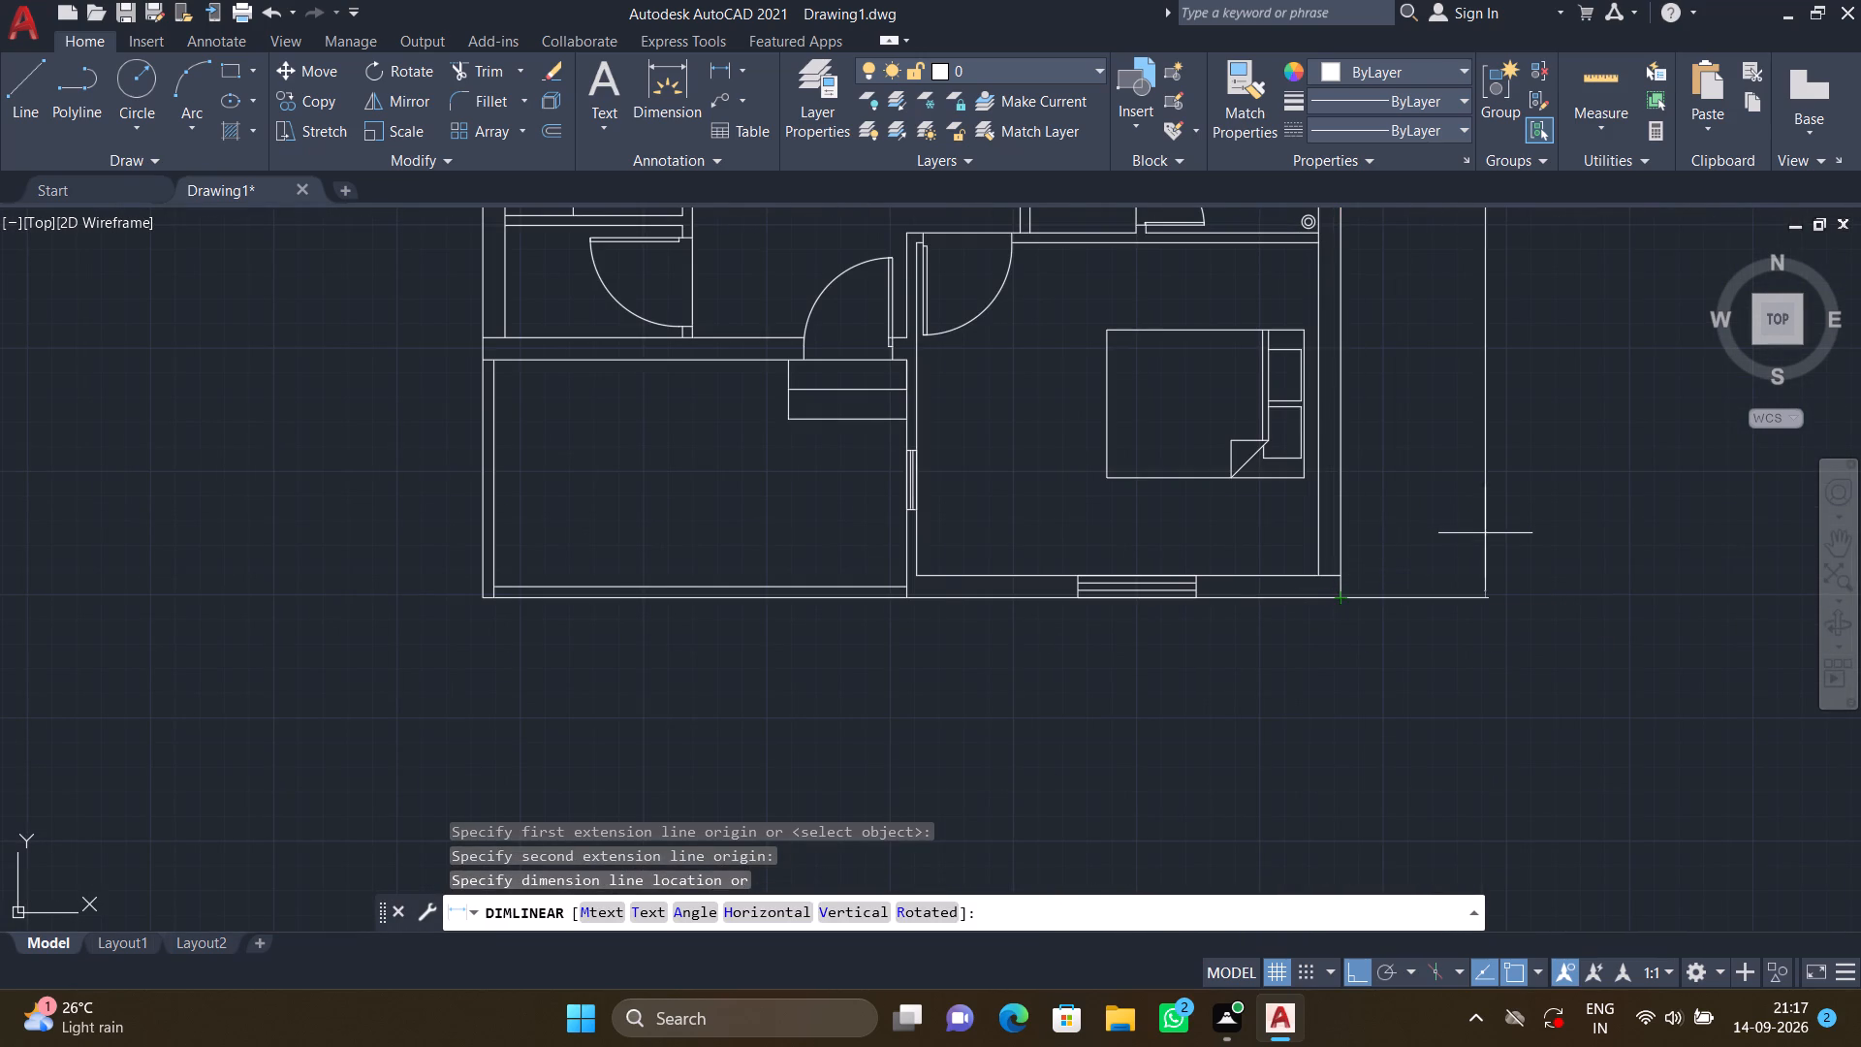
scroll(1483, 508, down, 1)
middle_drag(1465, 500, 1450, 652)
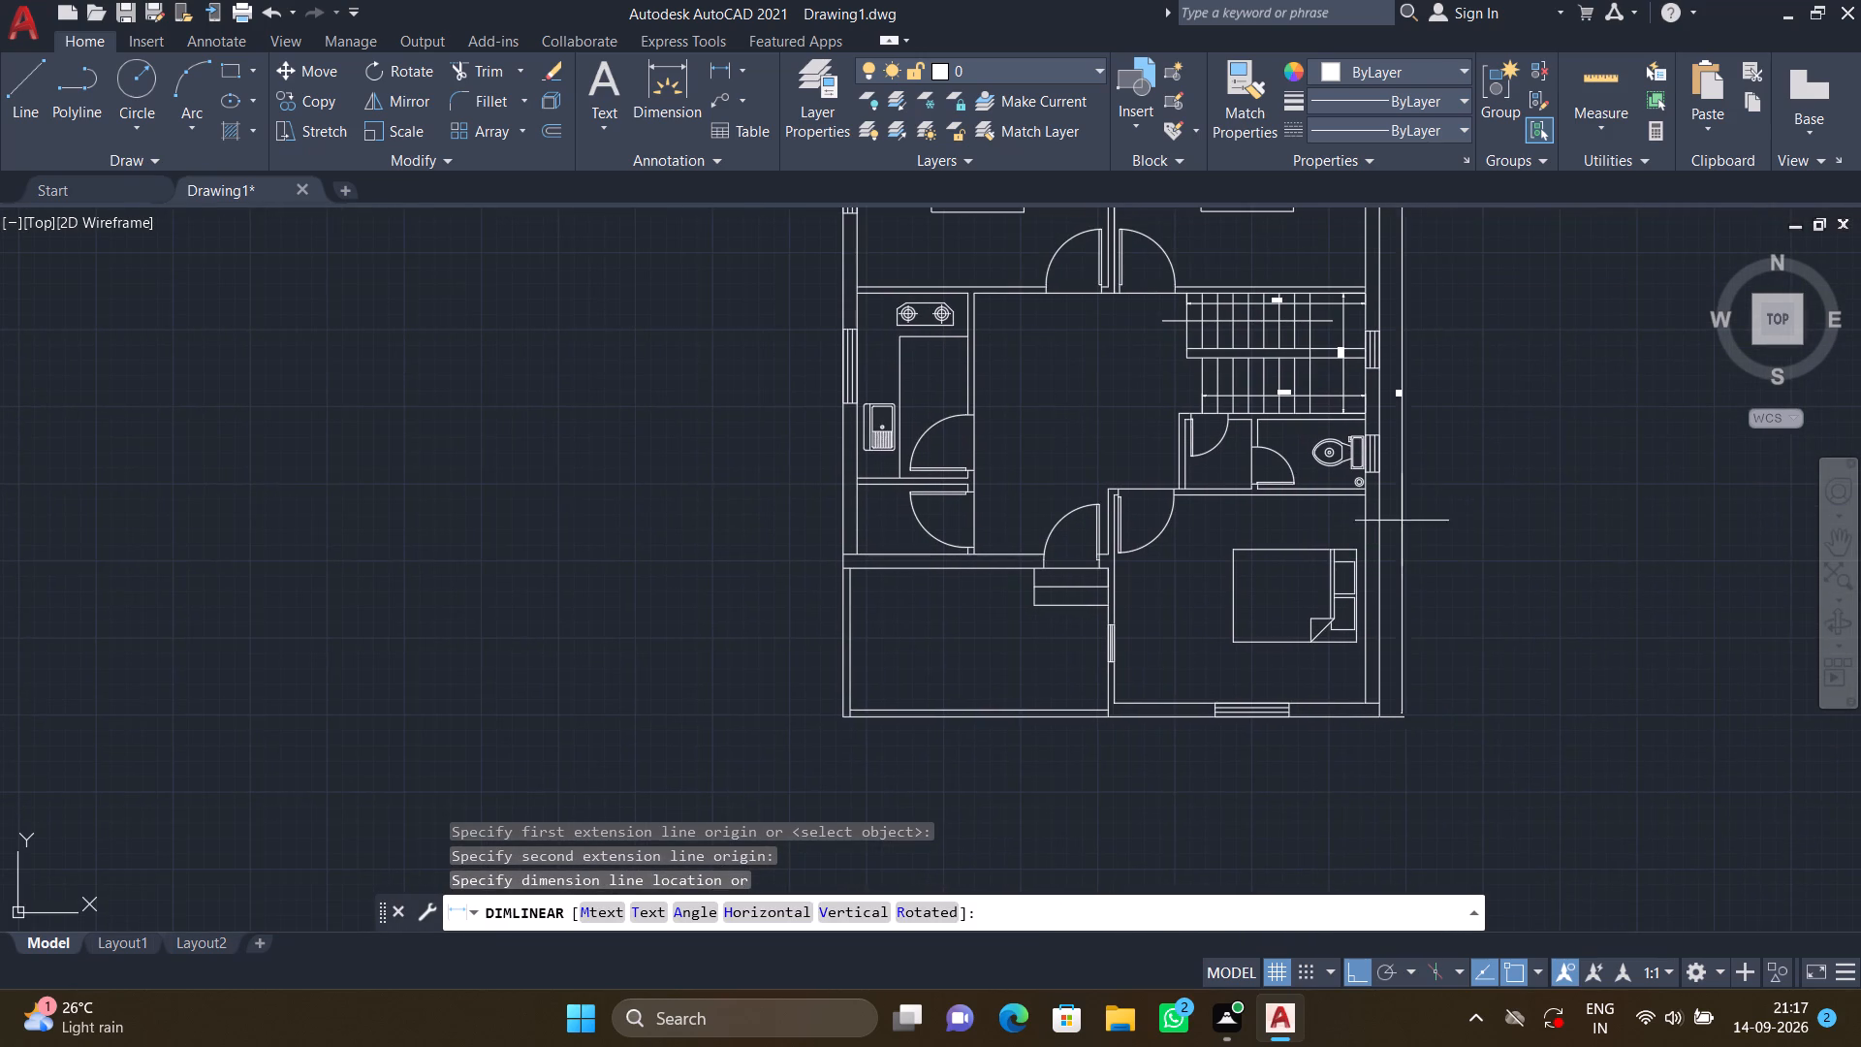
middle_drag(1412, 511, 1409, 717)
scroll(1397, 601, up, 3)
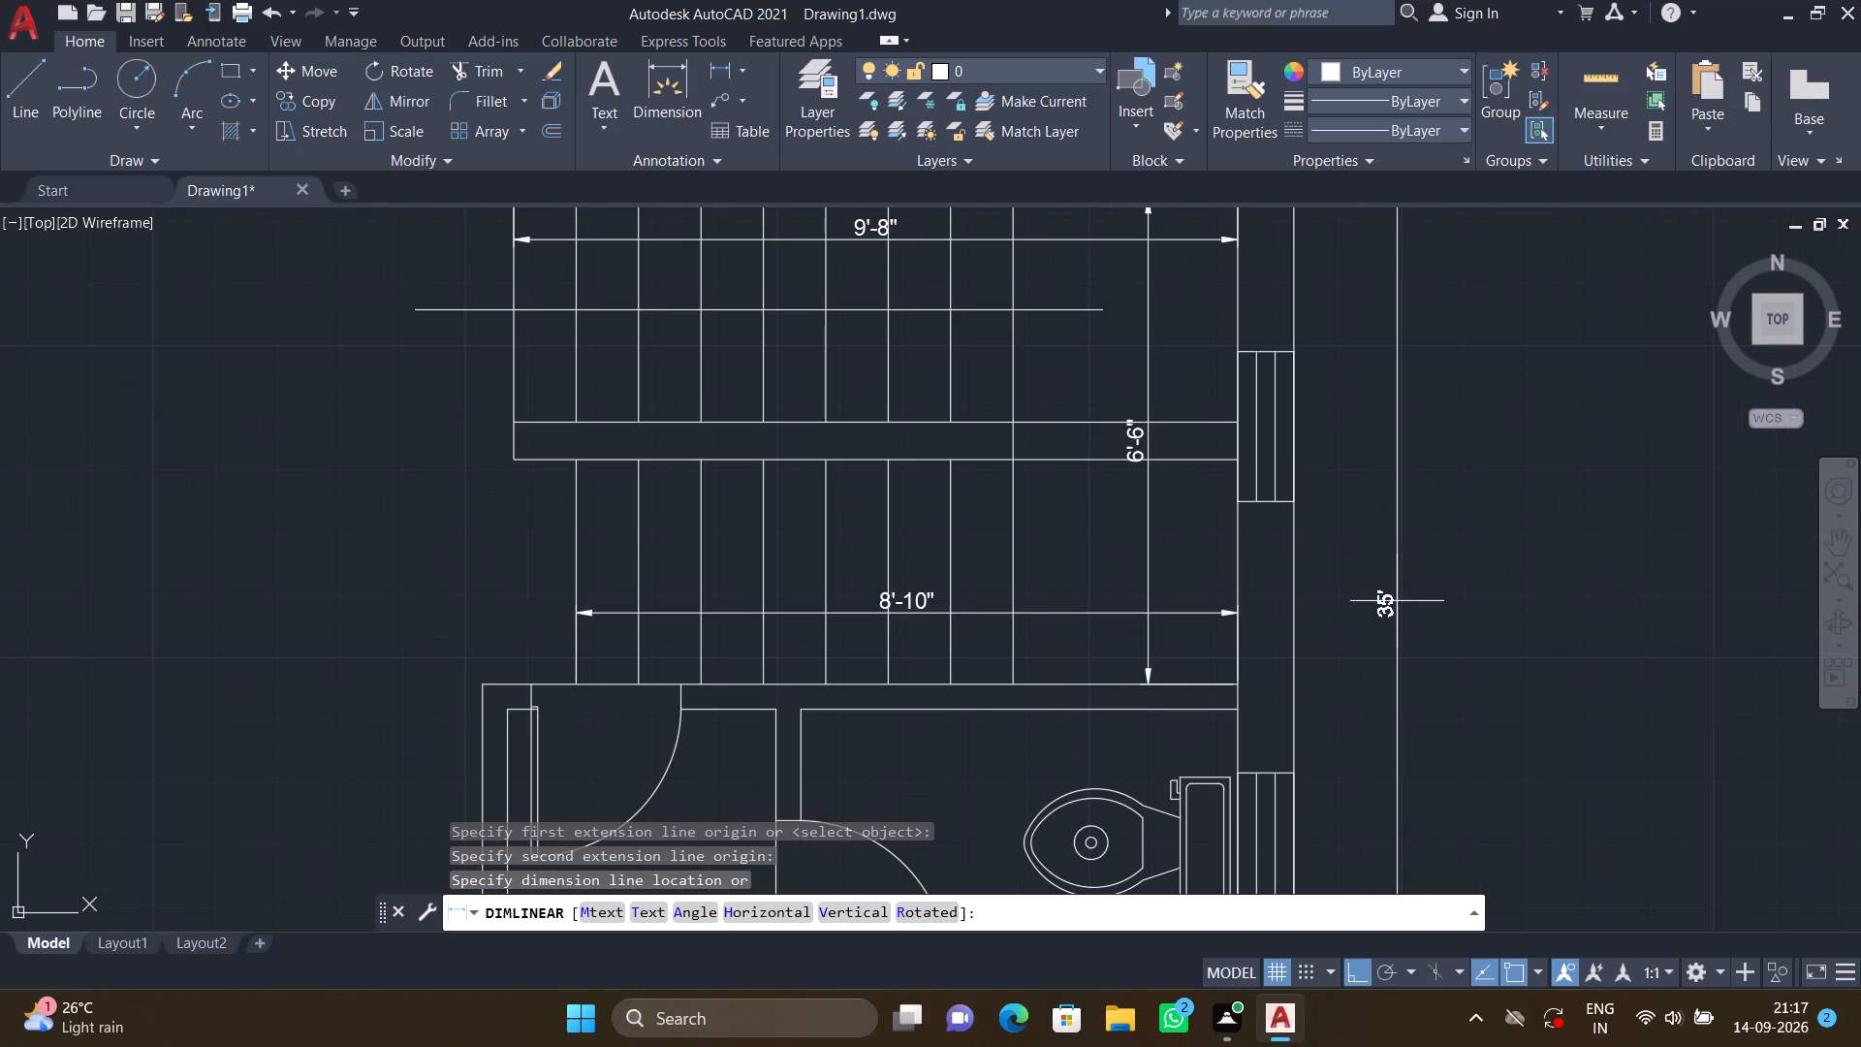
click(1393, 604)
Add the multiline text title "GROUND FLOOR PLAN" just below the plan's bottom wall and save the text.
scroll(1419, 581, down, 3)
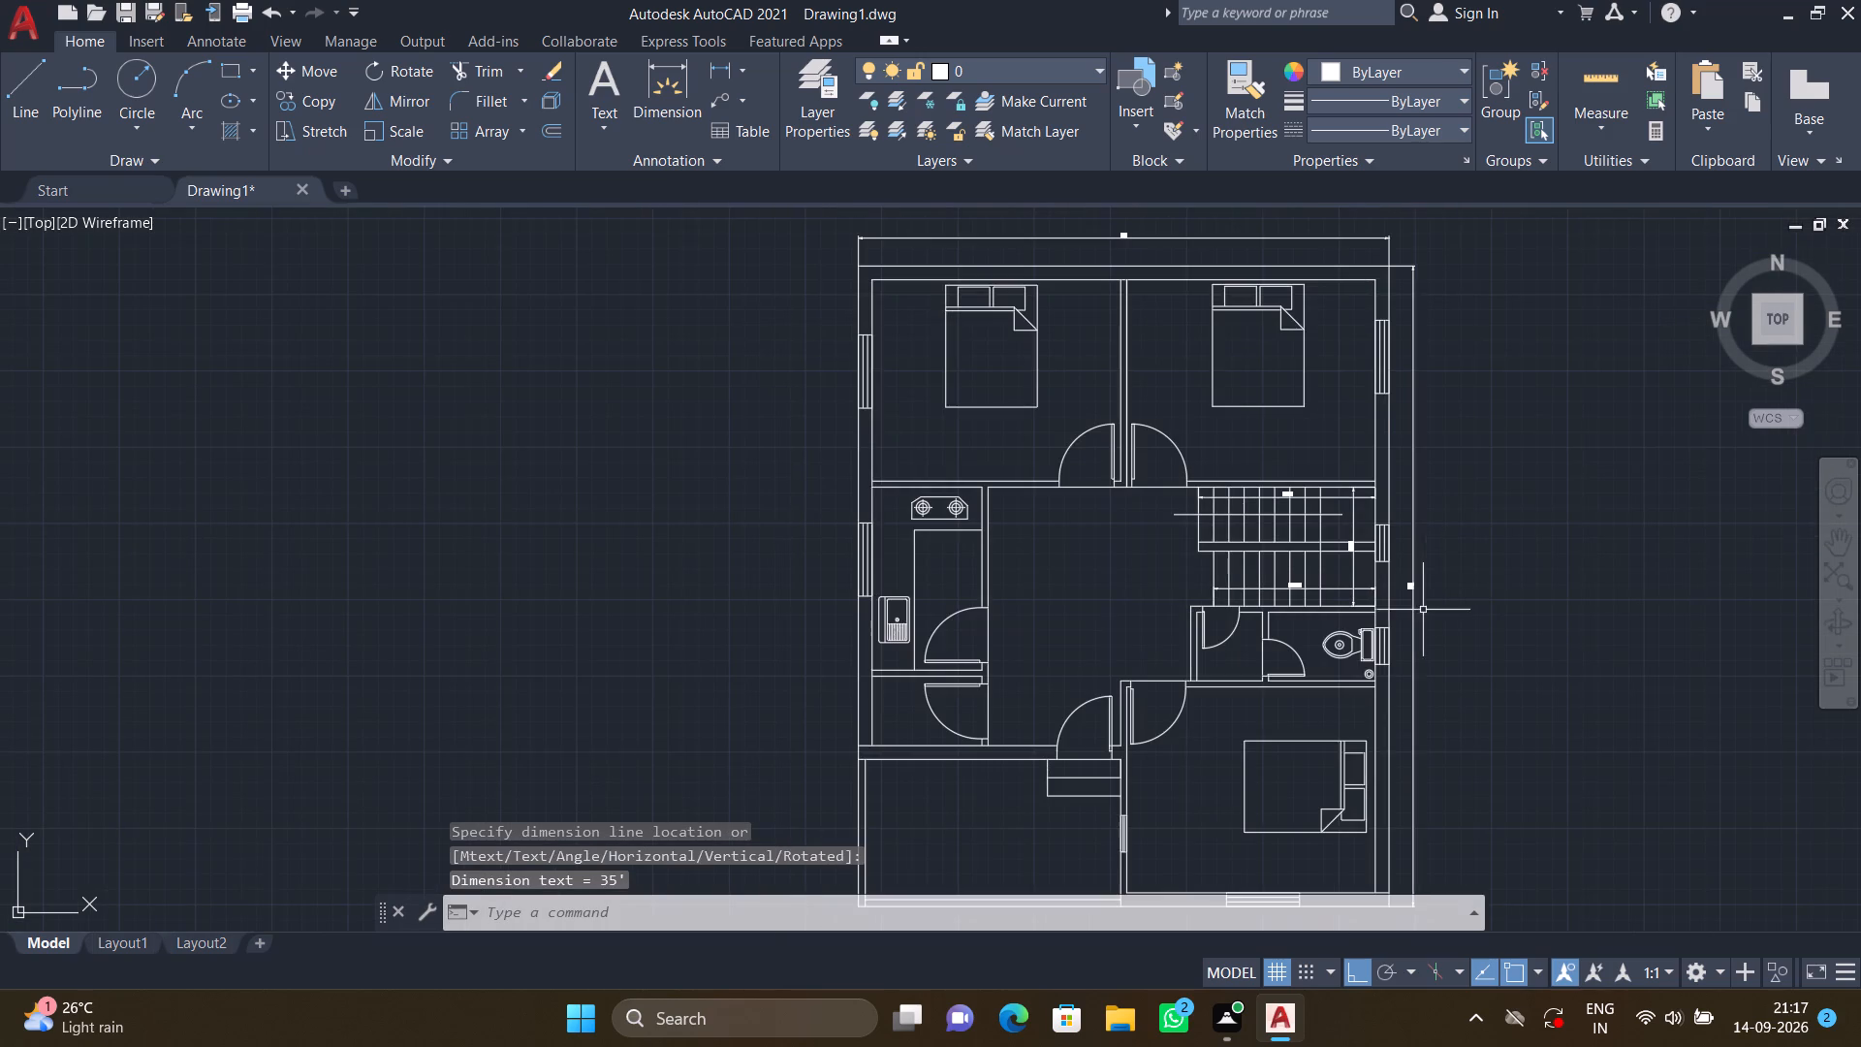
scroll(1424, 610, down, 1)
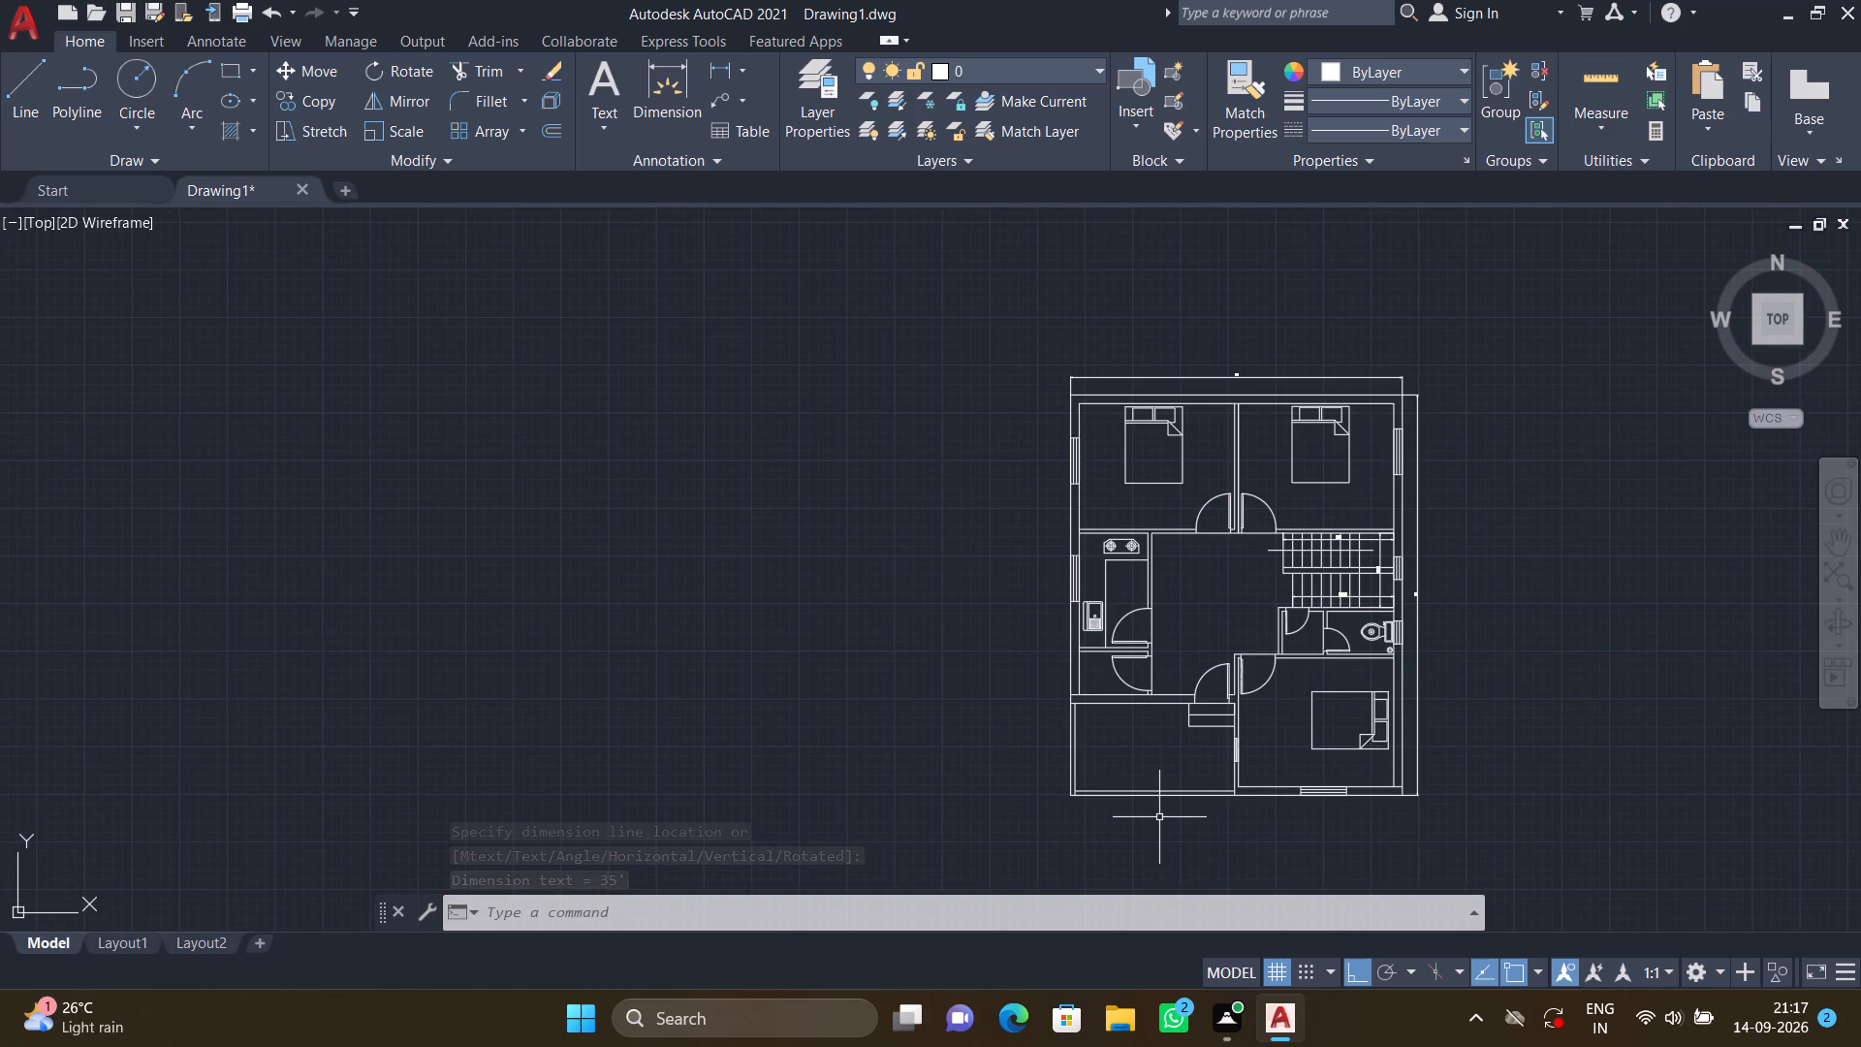
scroll(1159, 828, down, 1)
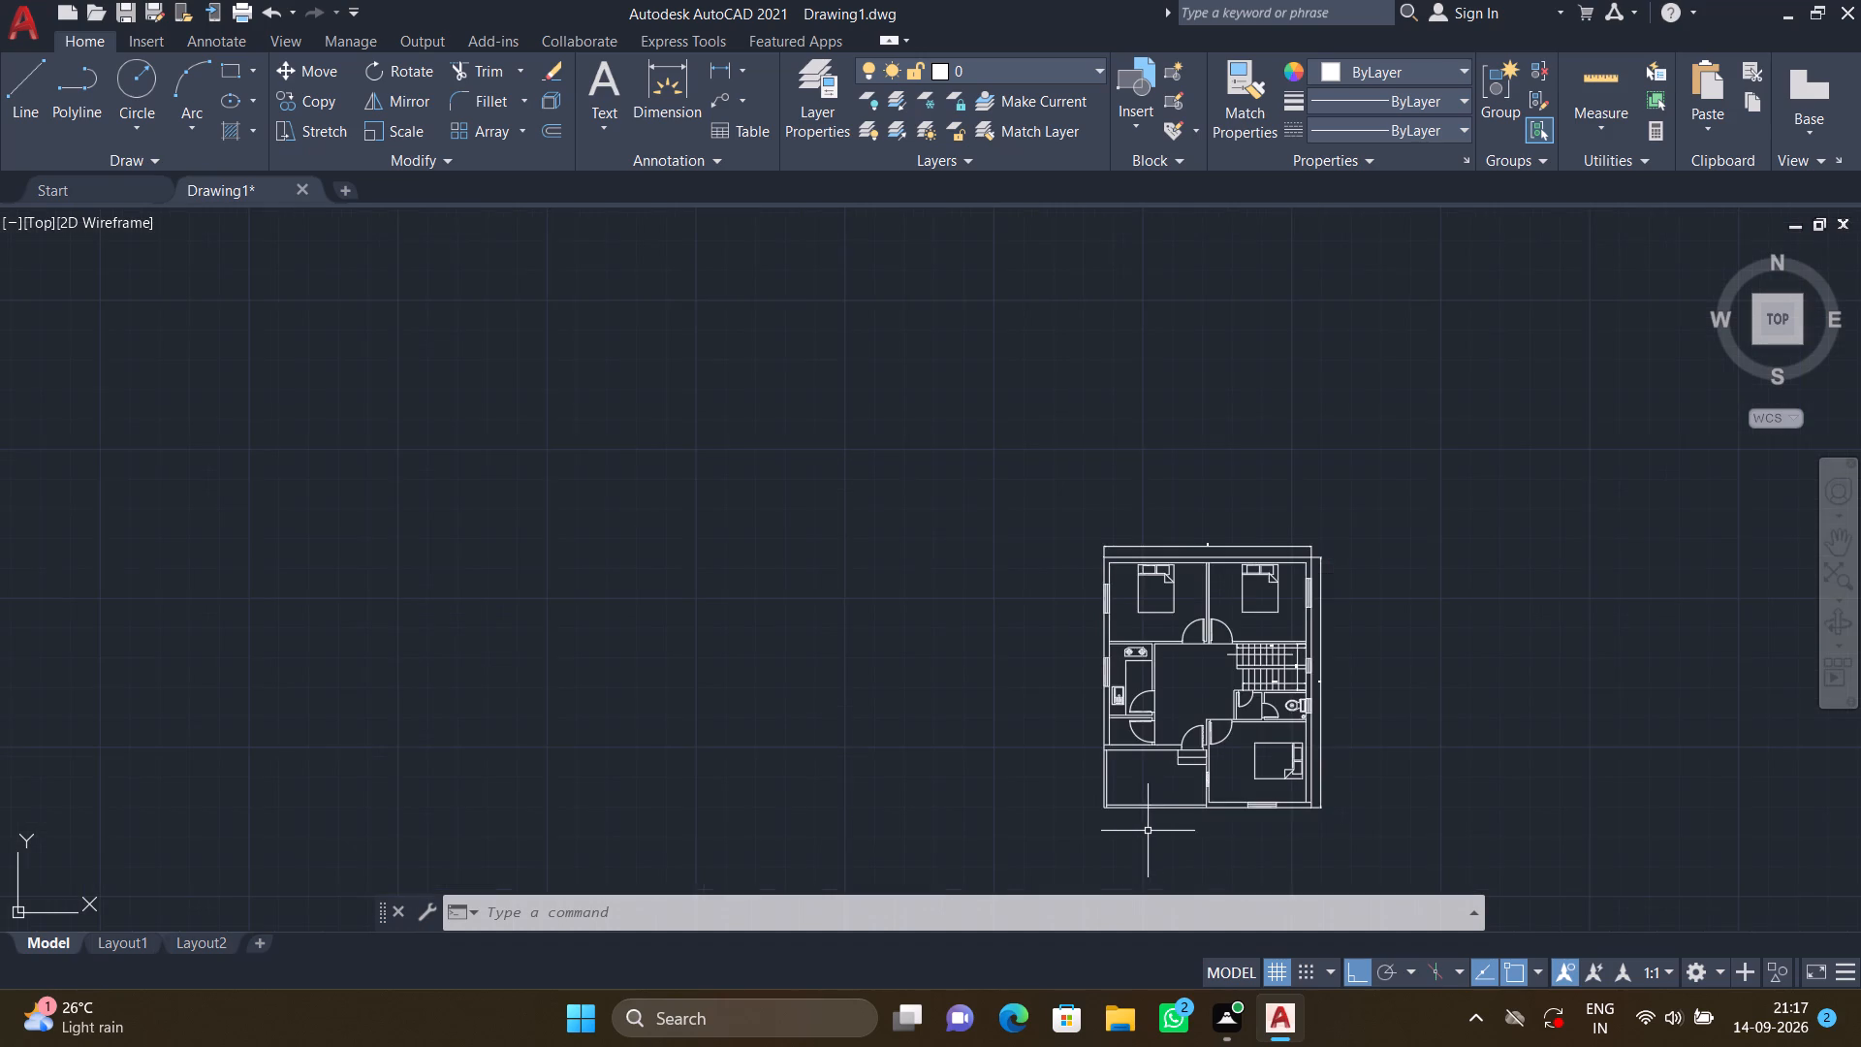
middle_drag(1141, 821, 1117, 608)
scroll(1169, 619, up, 1)
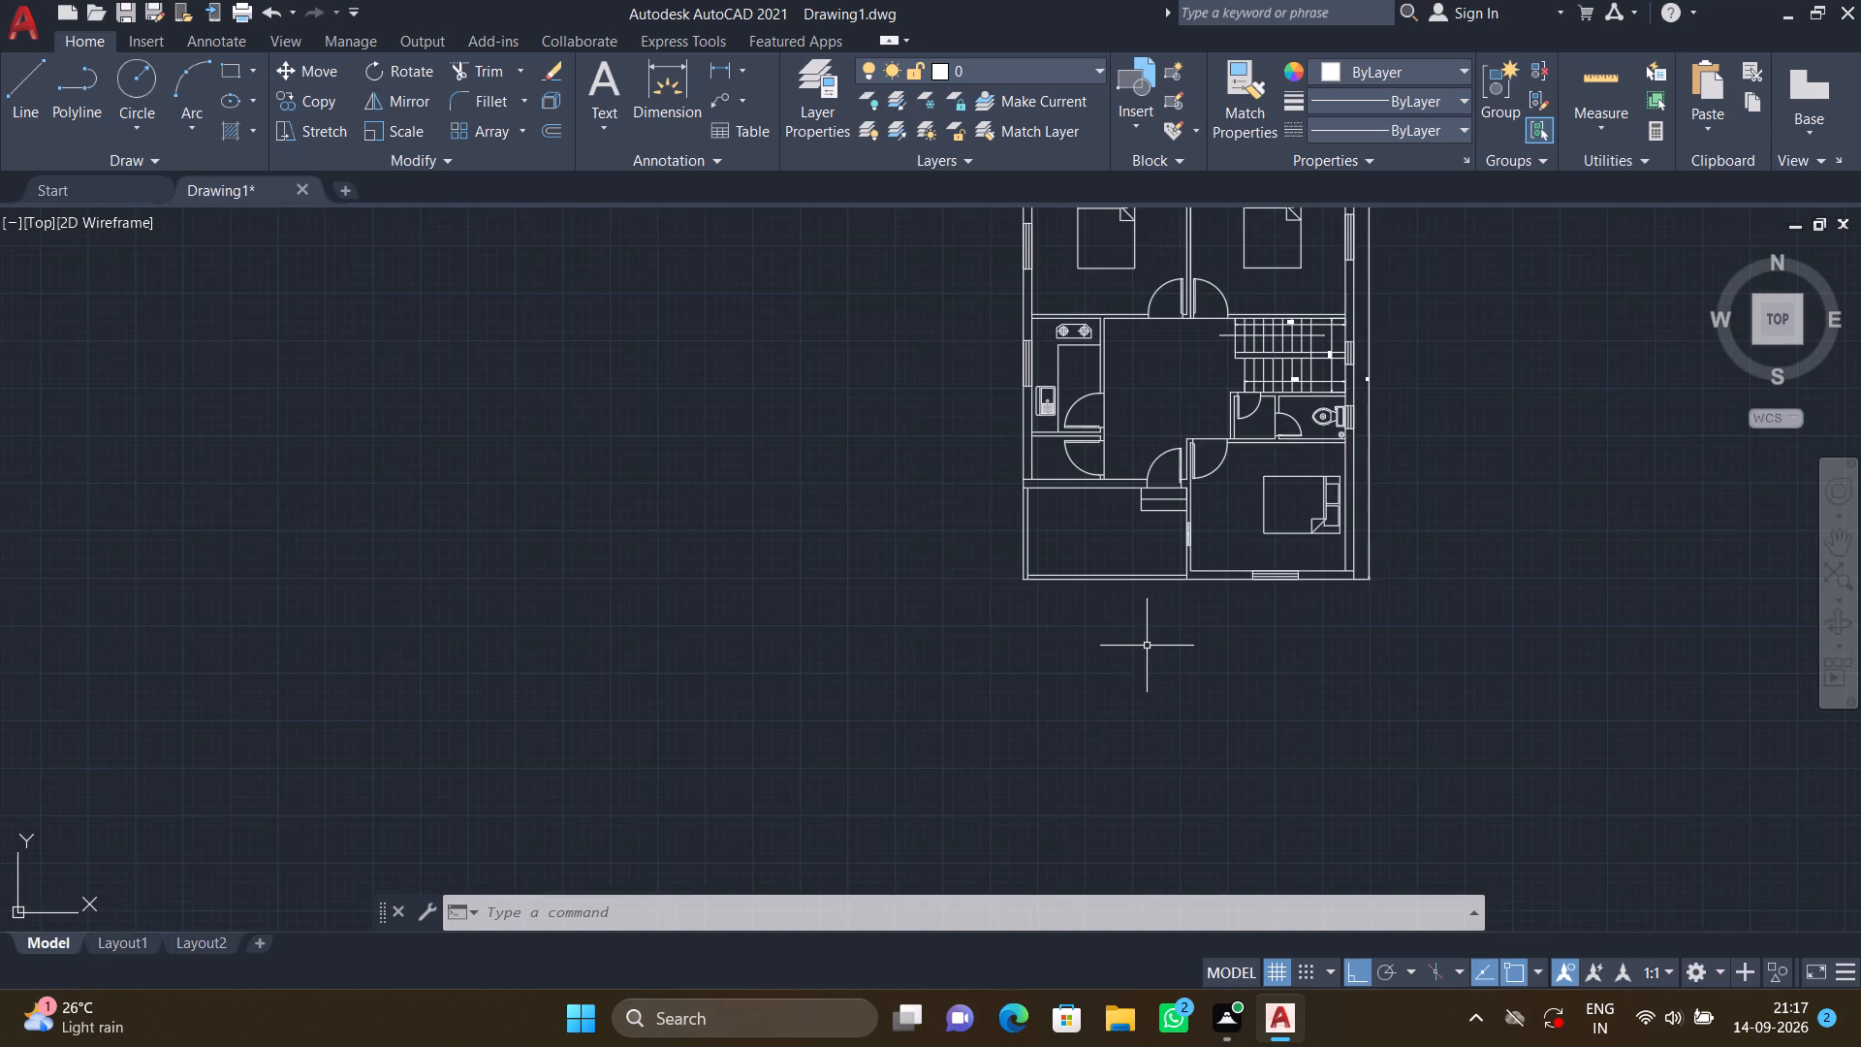
scroll(1145, 645, up, 1)
text(MT)
key(Return)
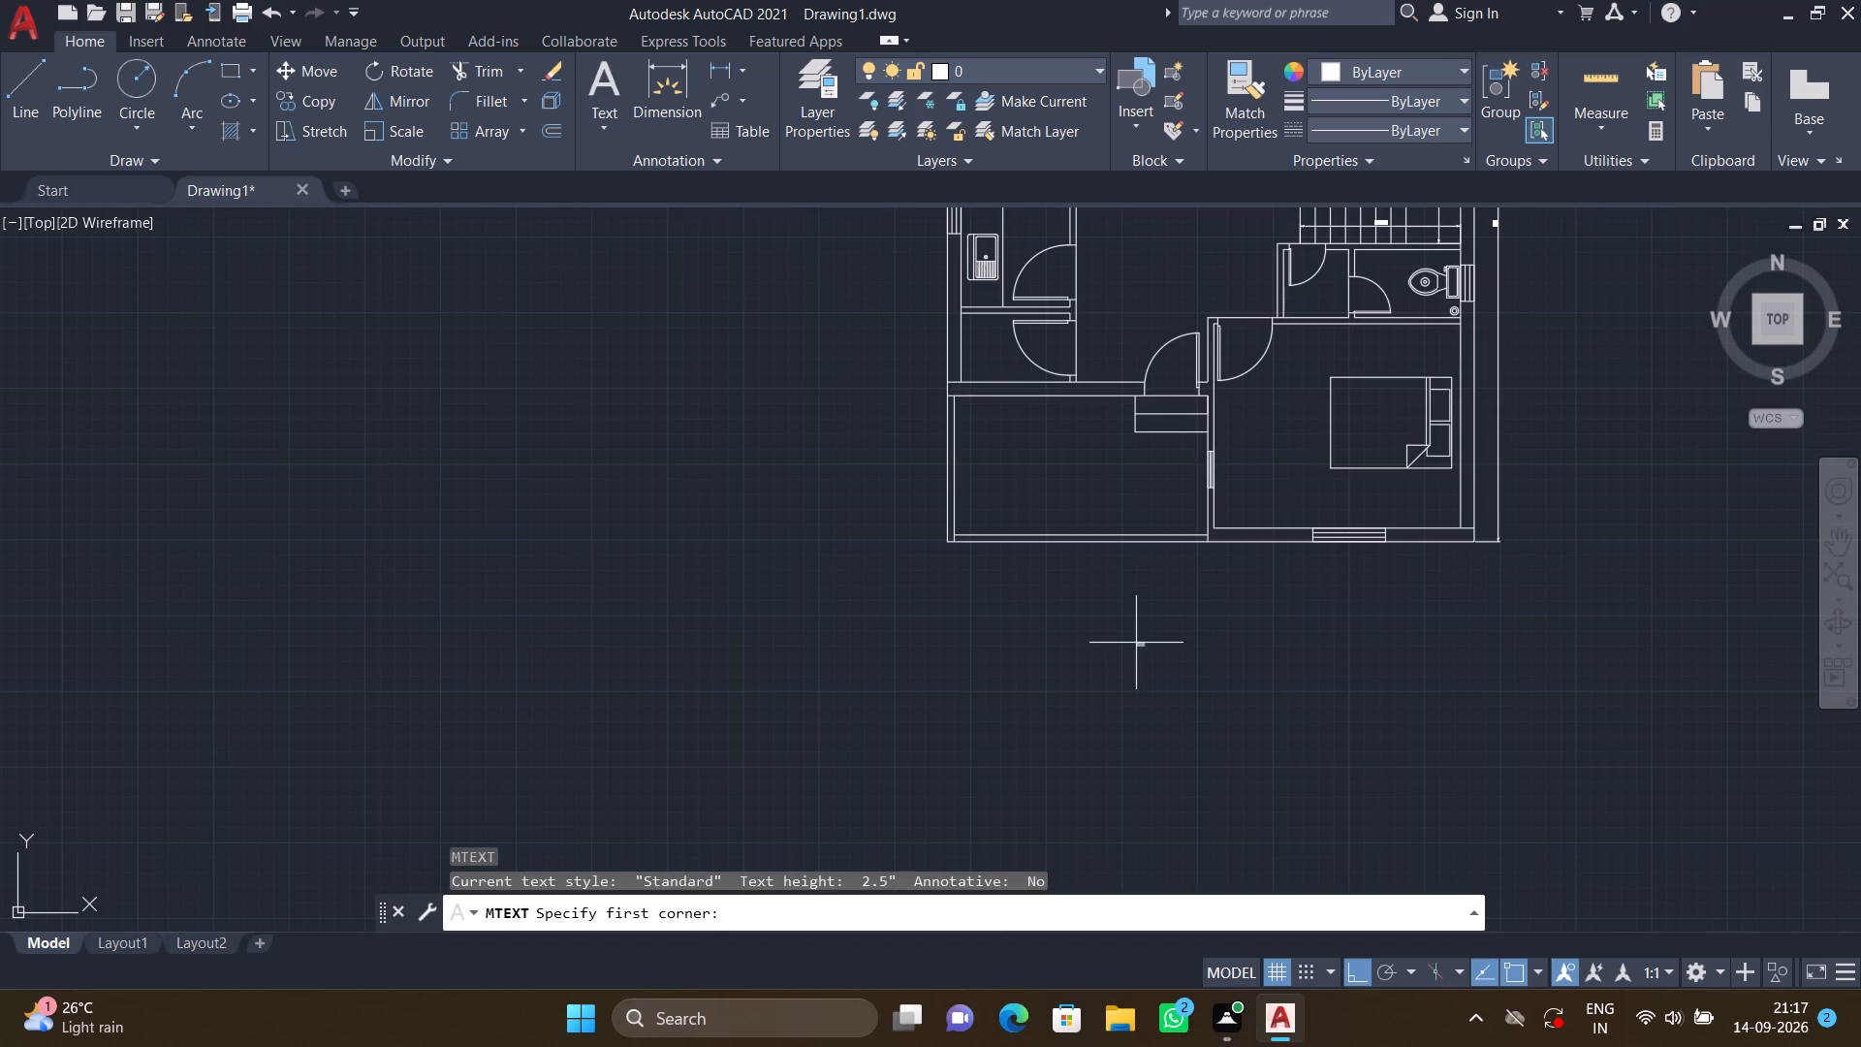
click(1030, 582)
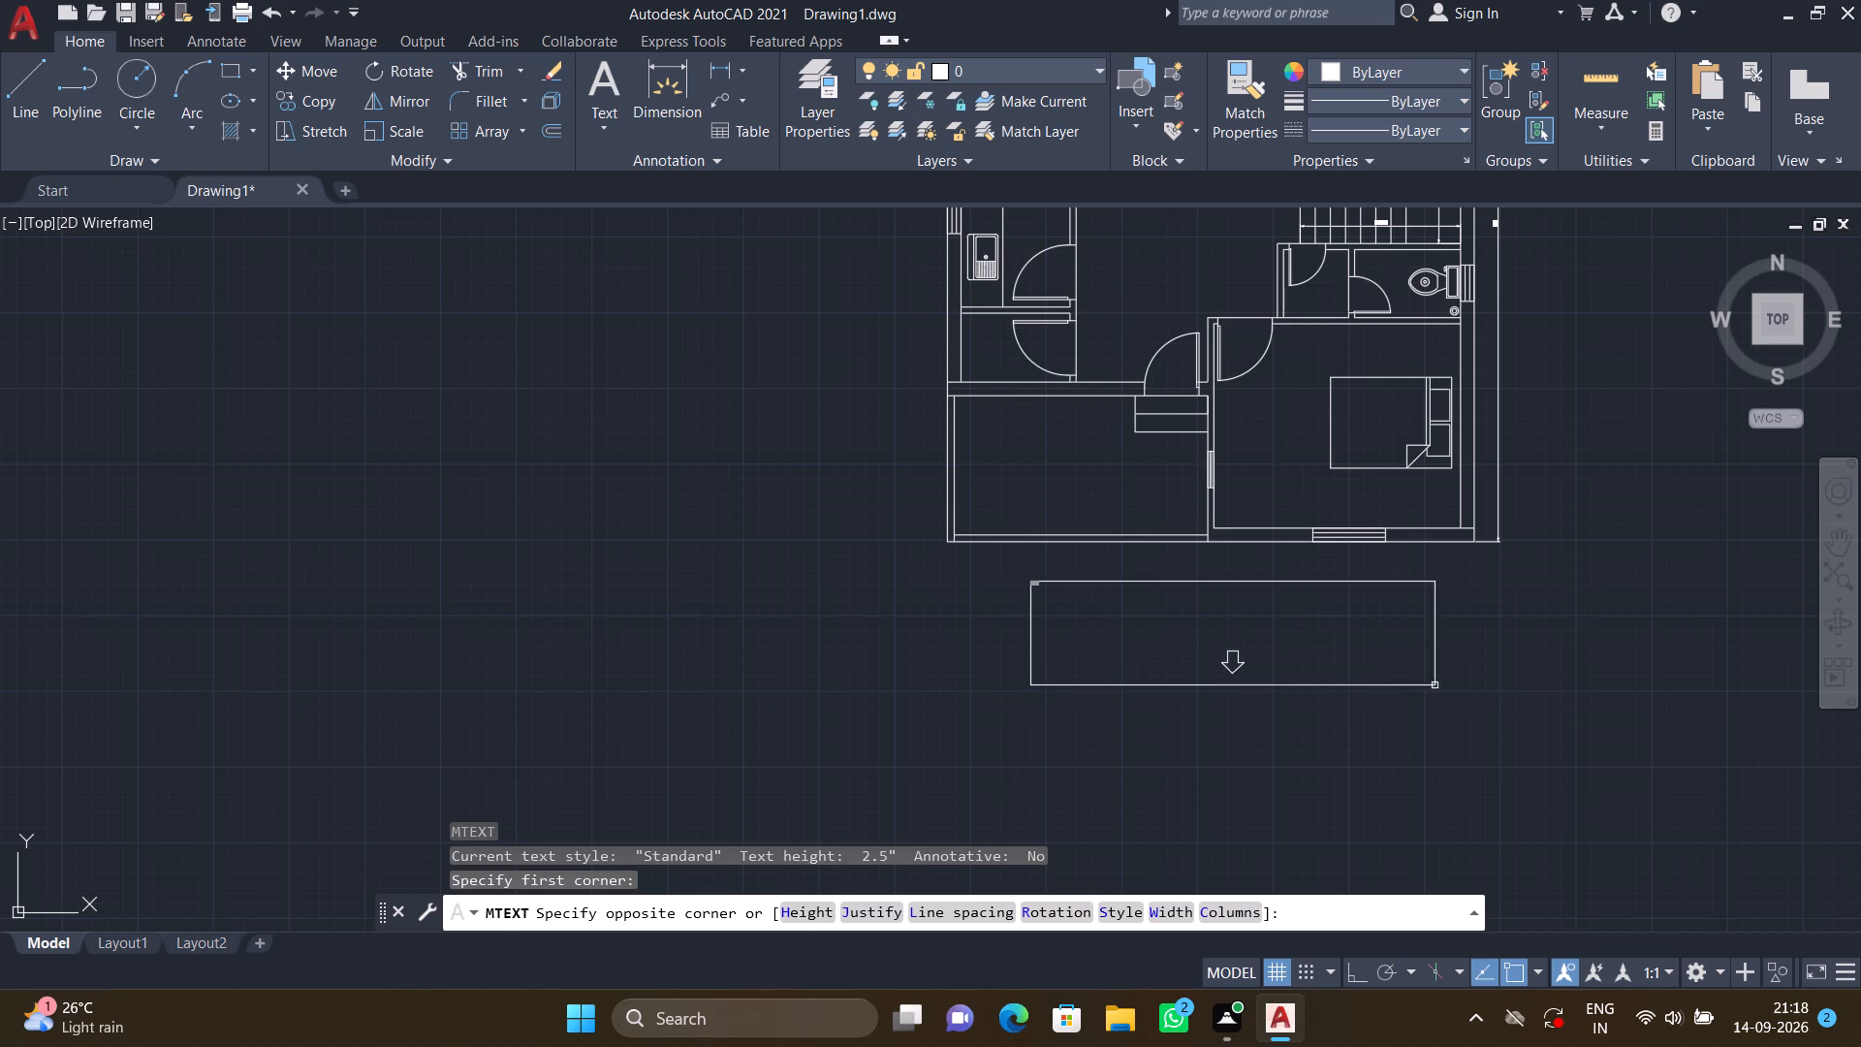
click(1492, 683)
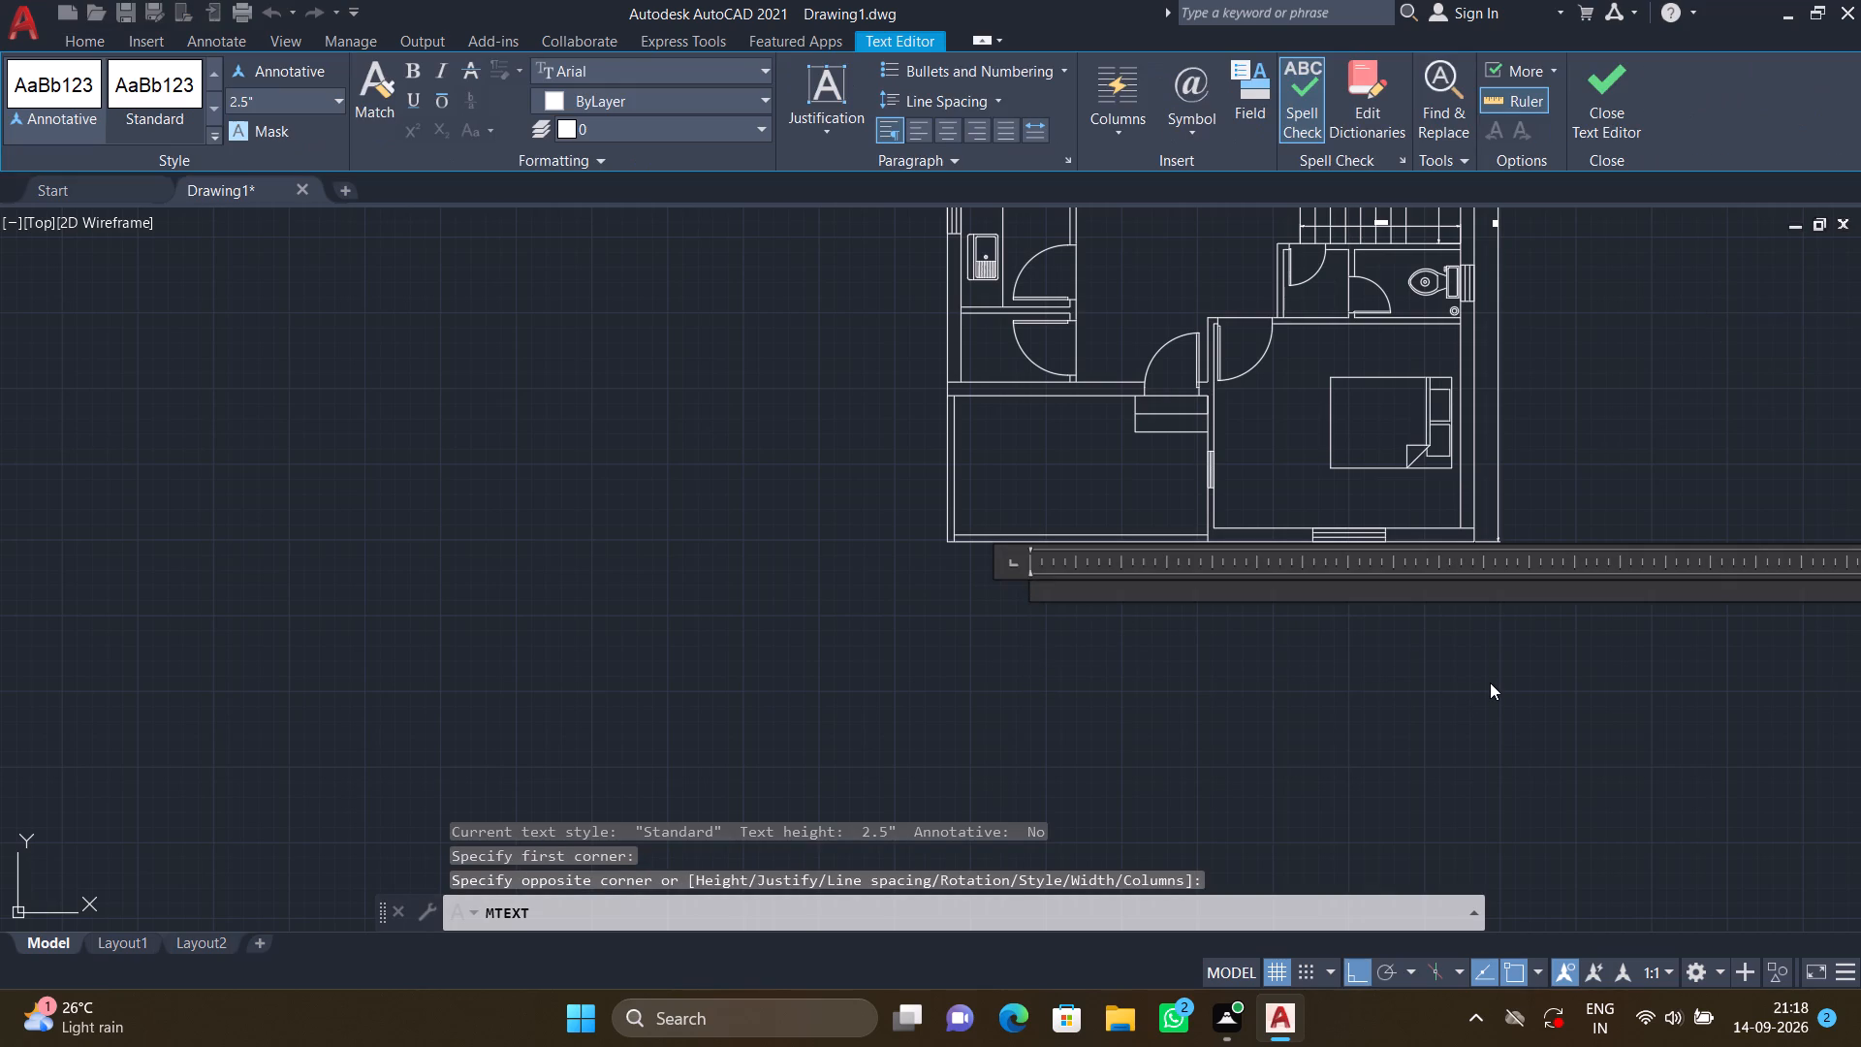
text(GROUND)
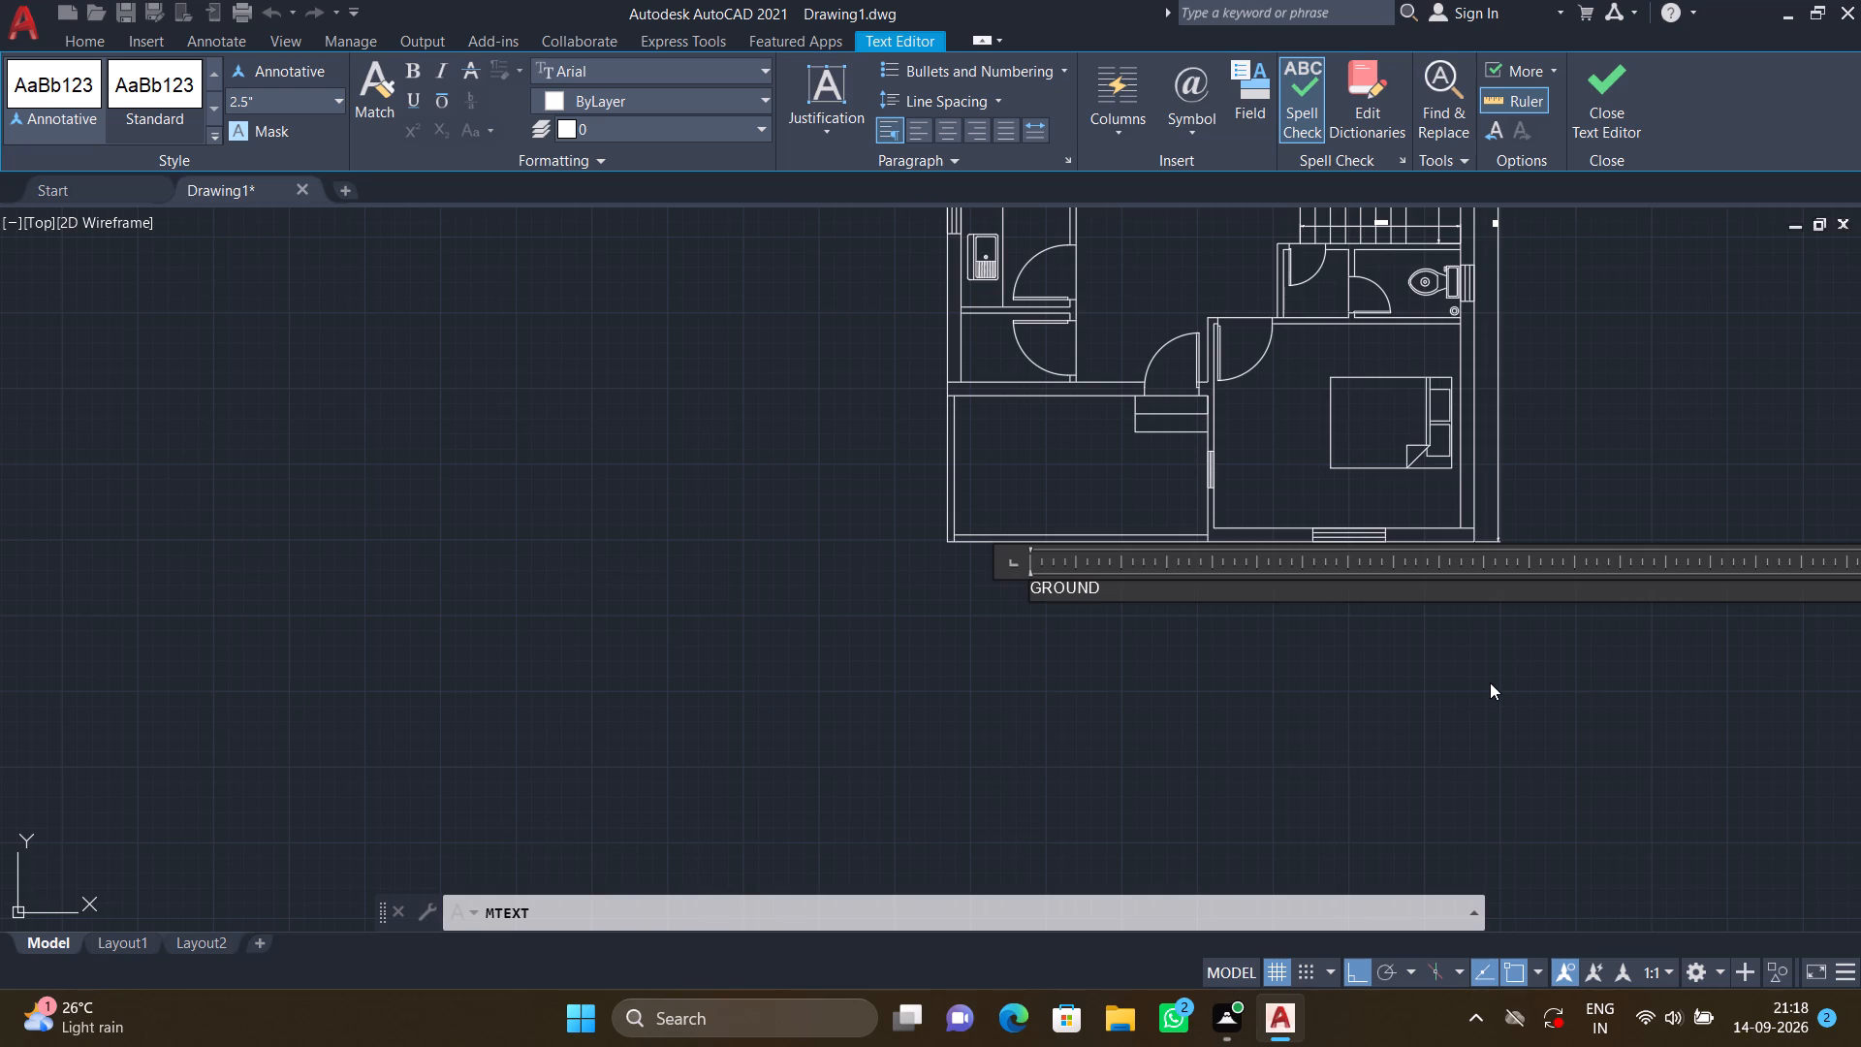
key(space)
text(FLOOR)
key(space)
text(PLAN)
key(Return)
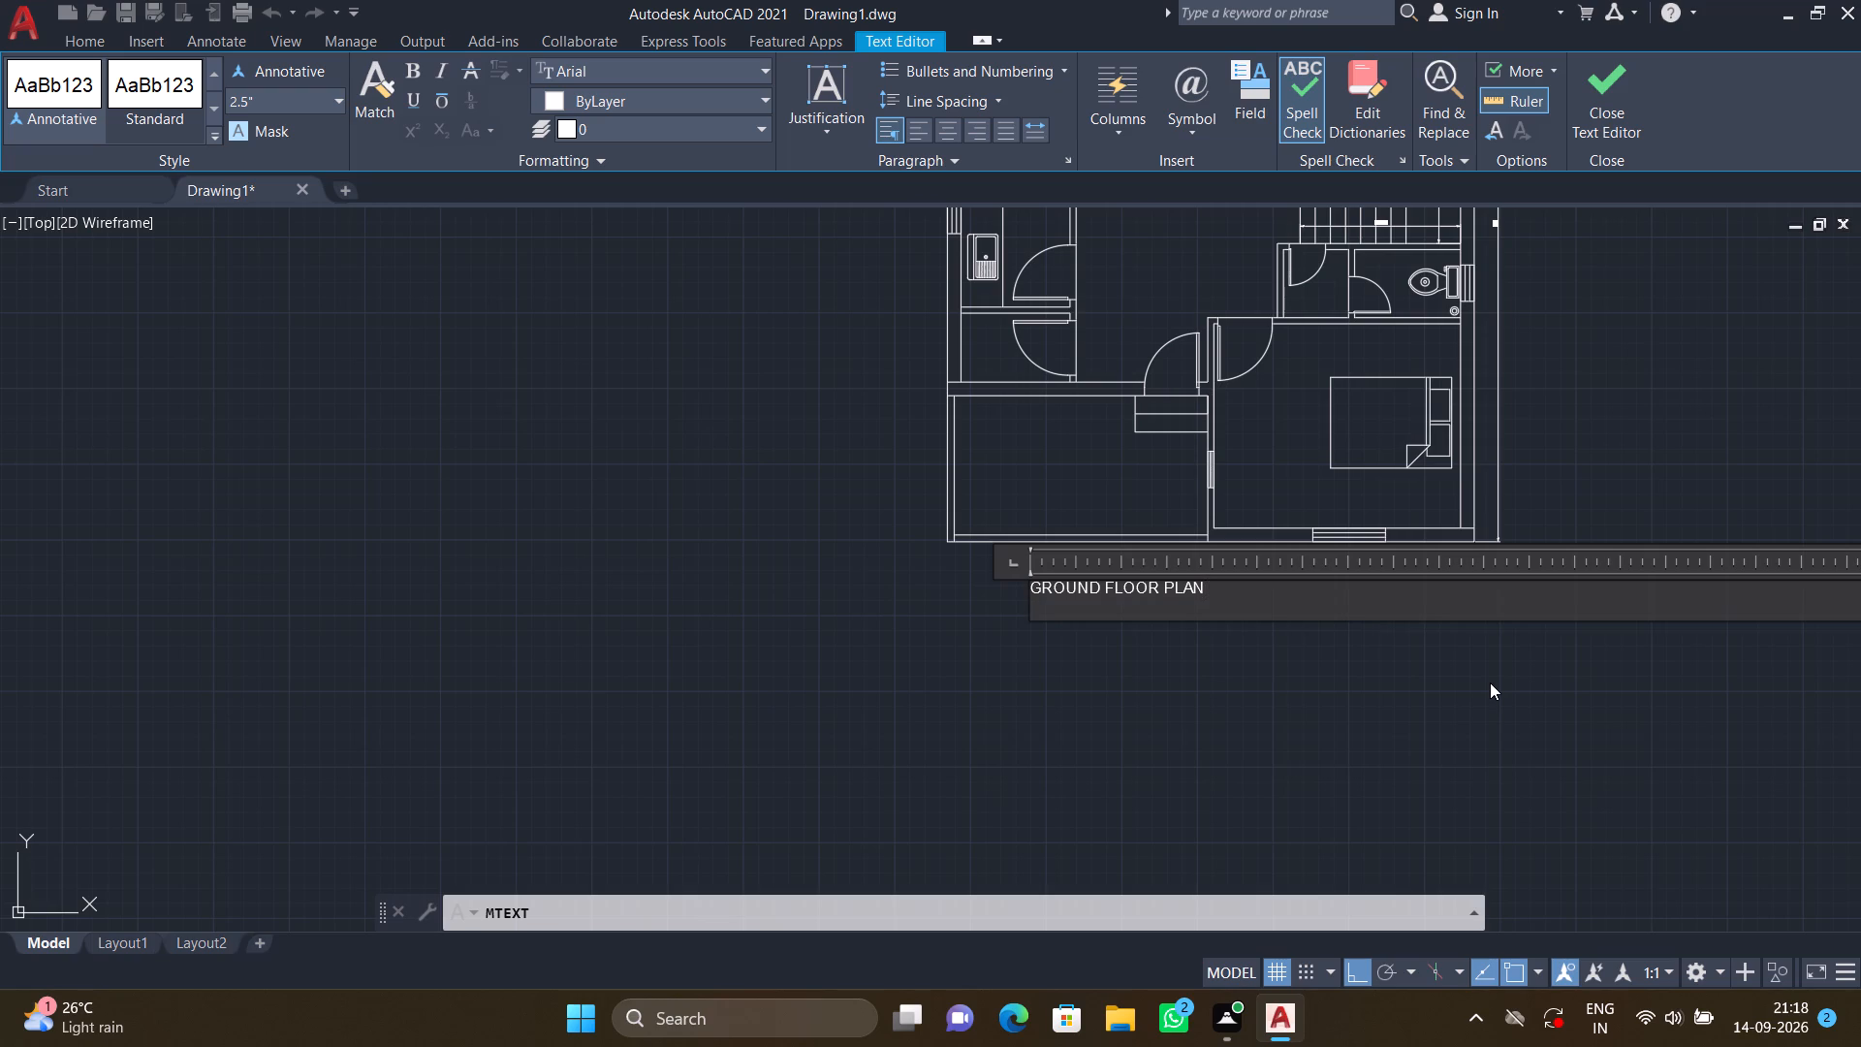
key(Escape)
click(967, 505)
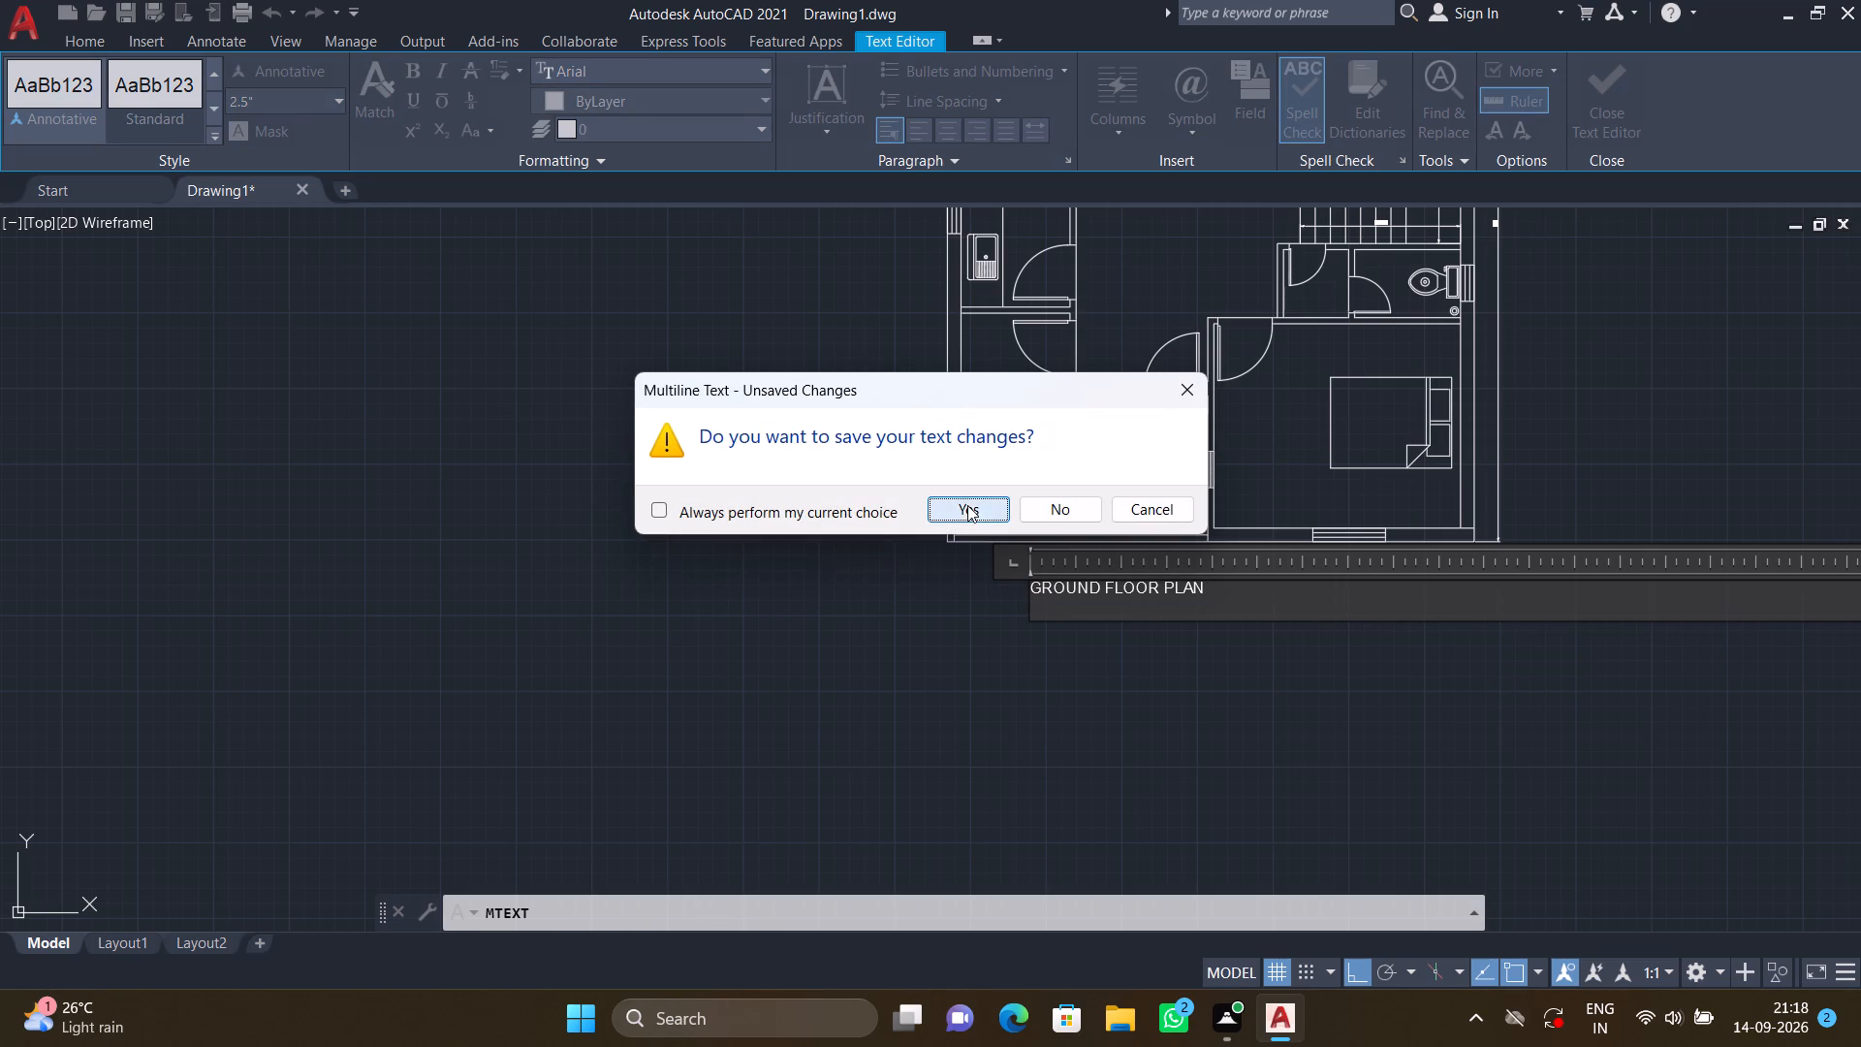
Move the GROUND FLOOR PLAN title to the right, with Ortho off, so it starts beneath the wall between the lower-left space and the bedroom.
scroll(1098, 600, up, 2)
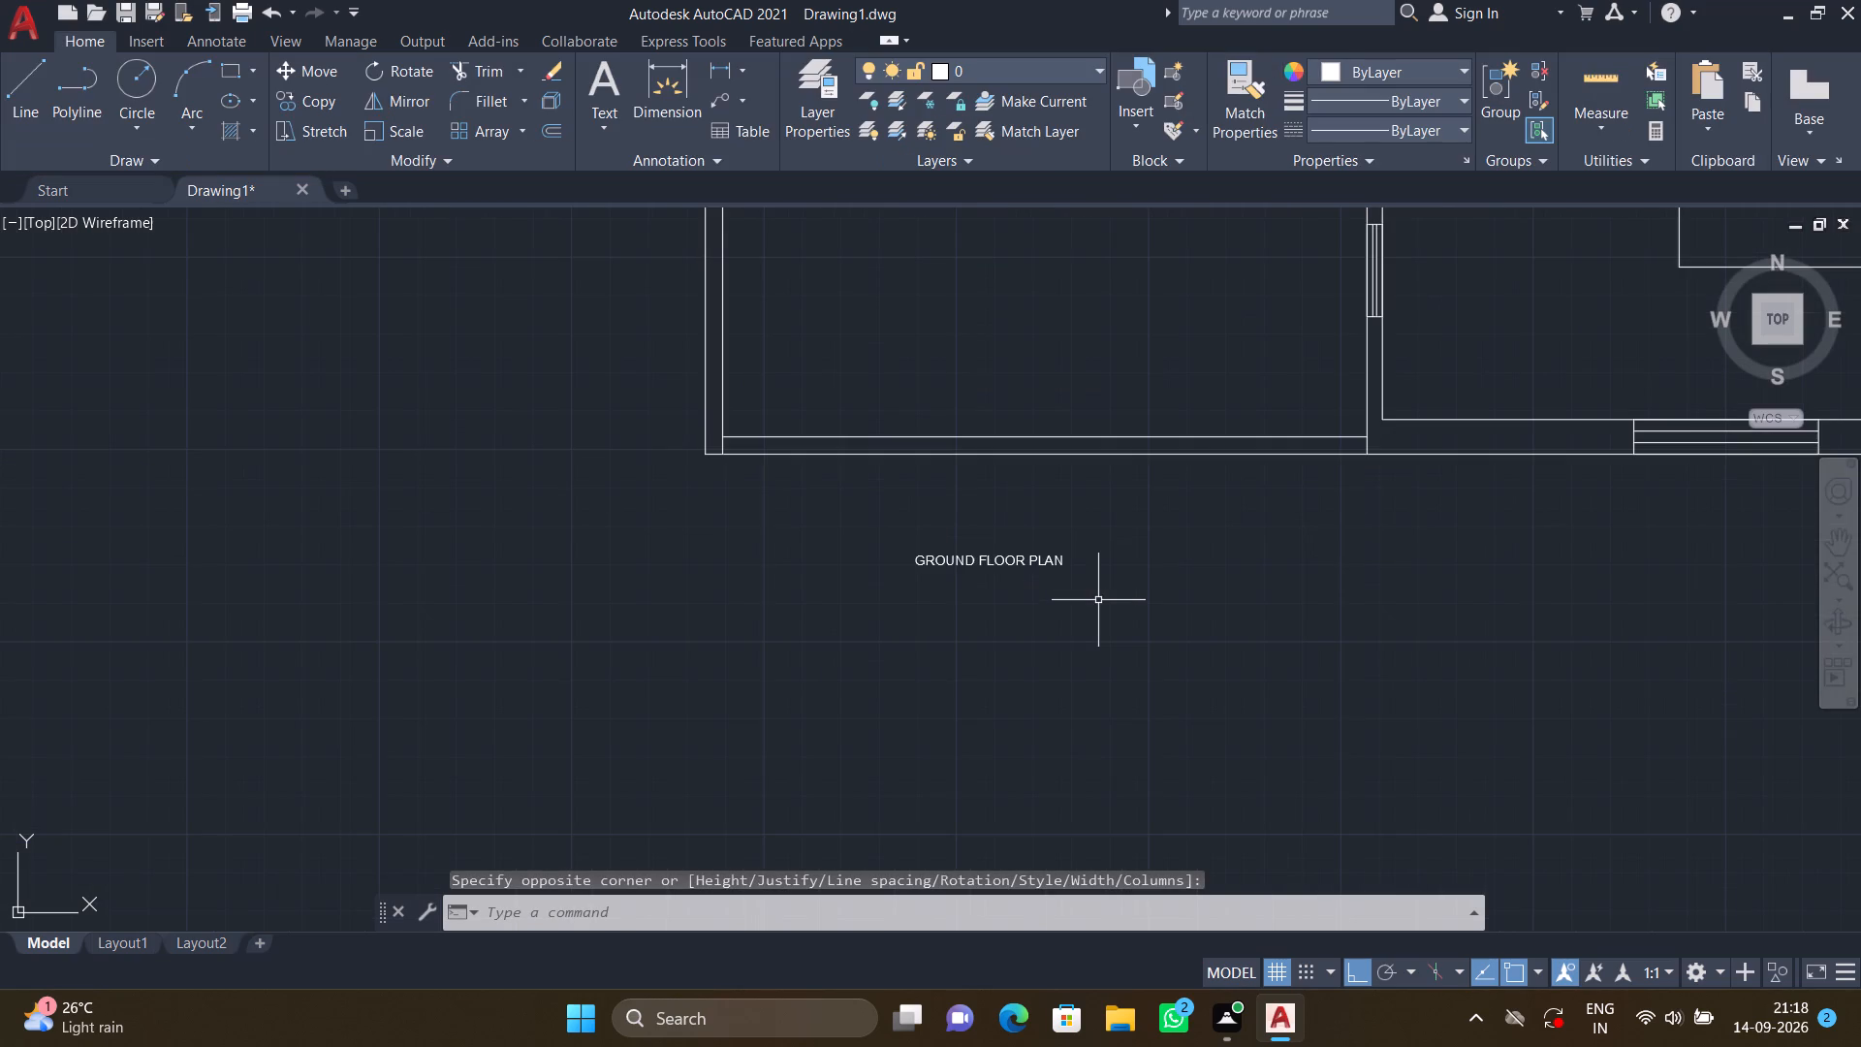
key(m)
key(Return)
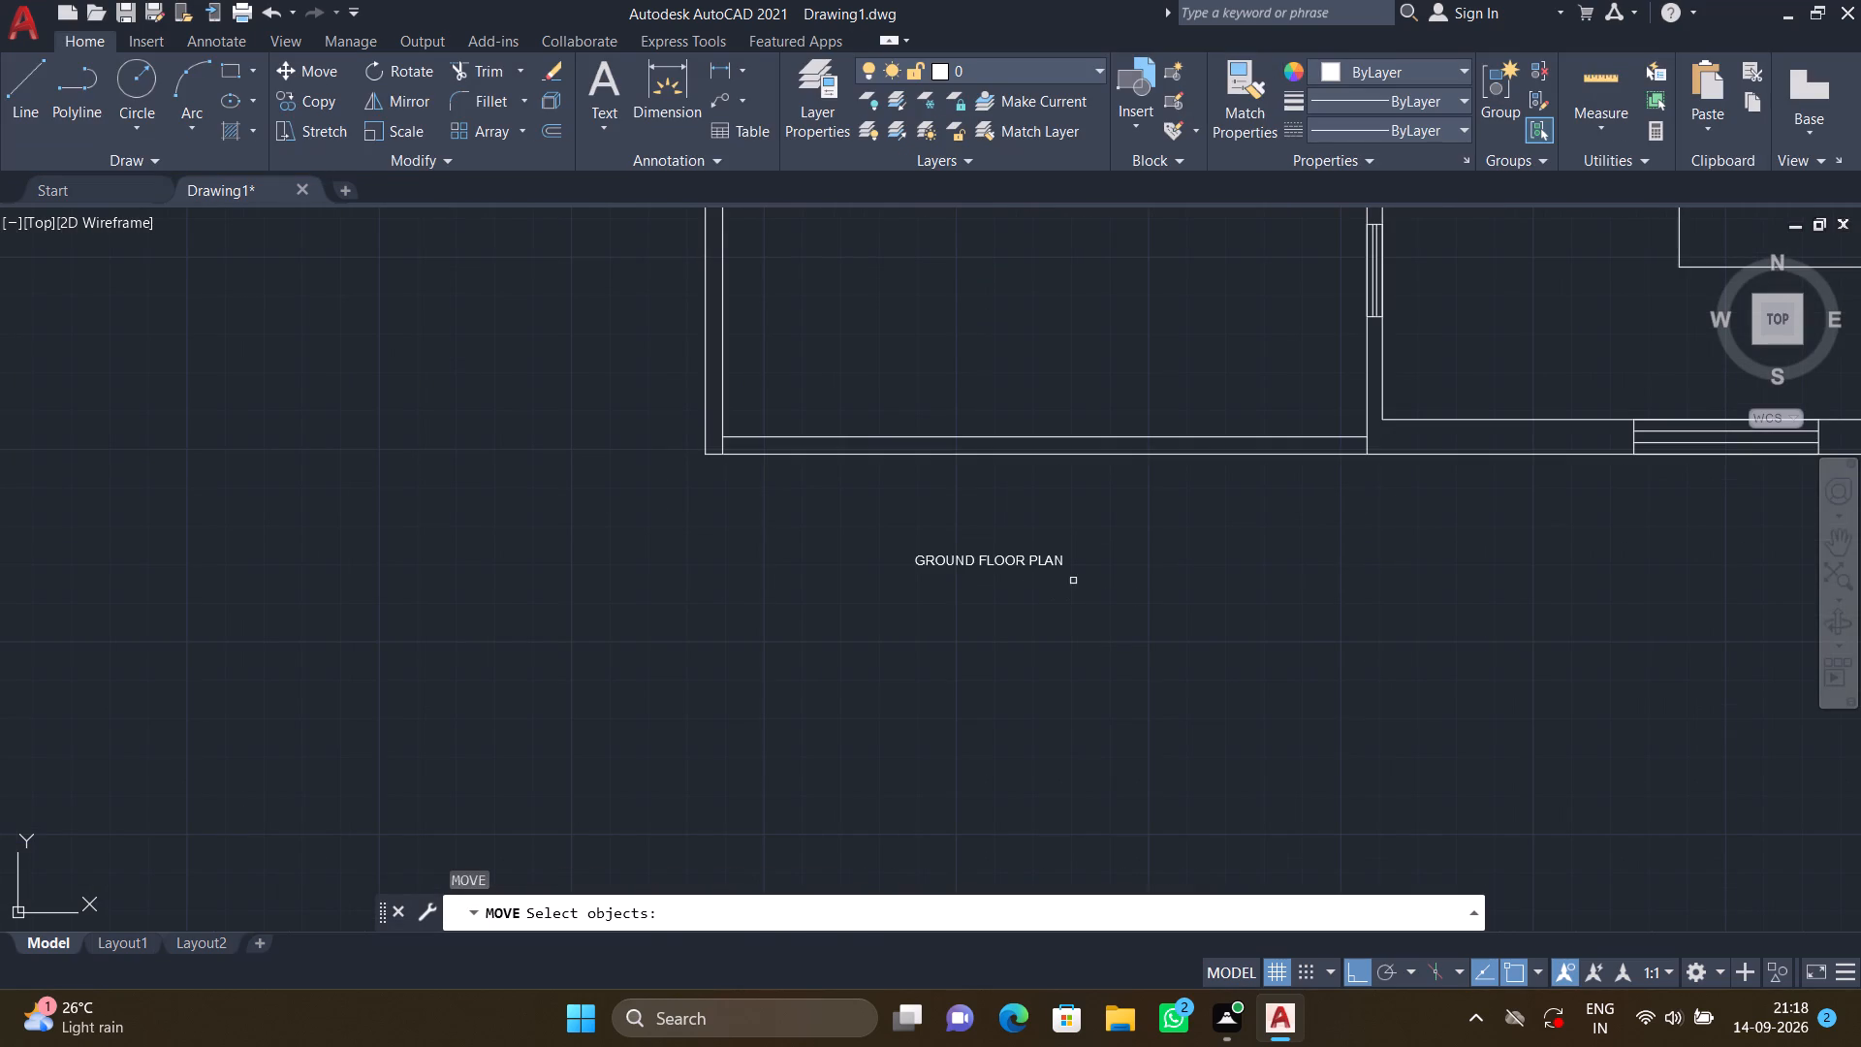
click(1059, 556)
key(Return)
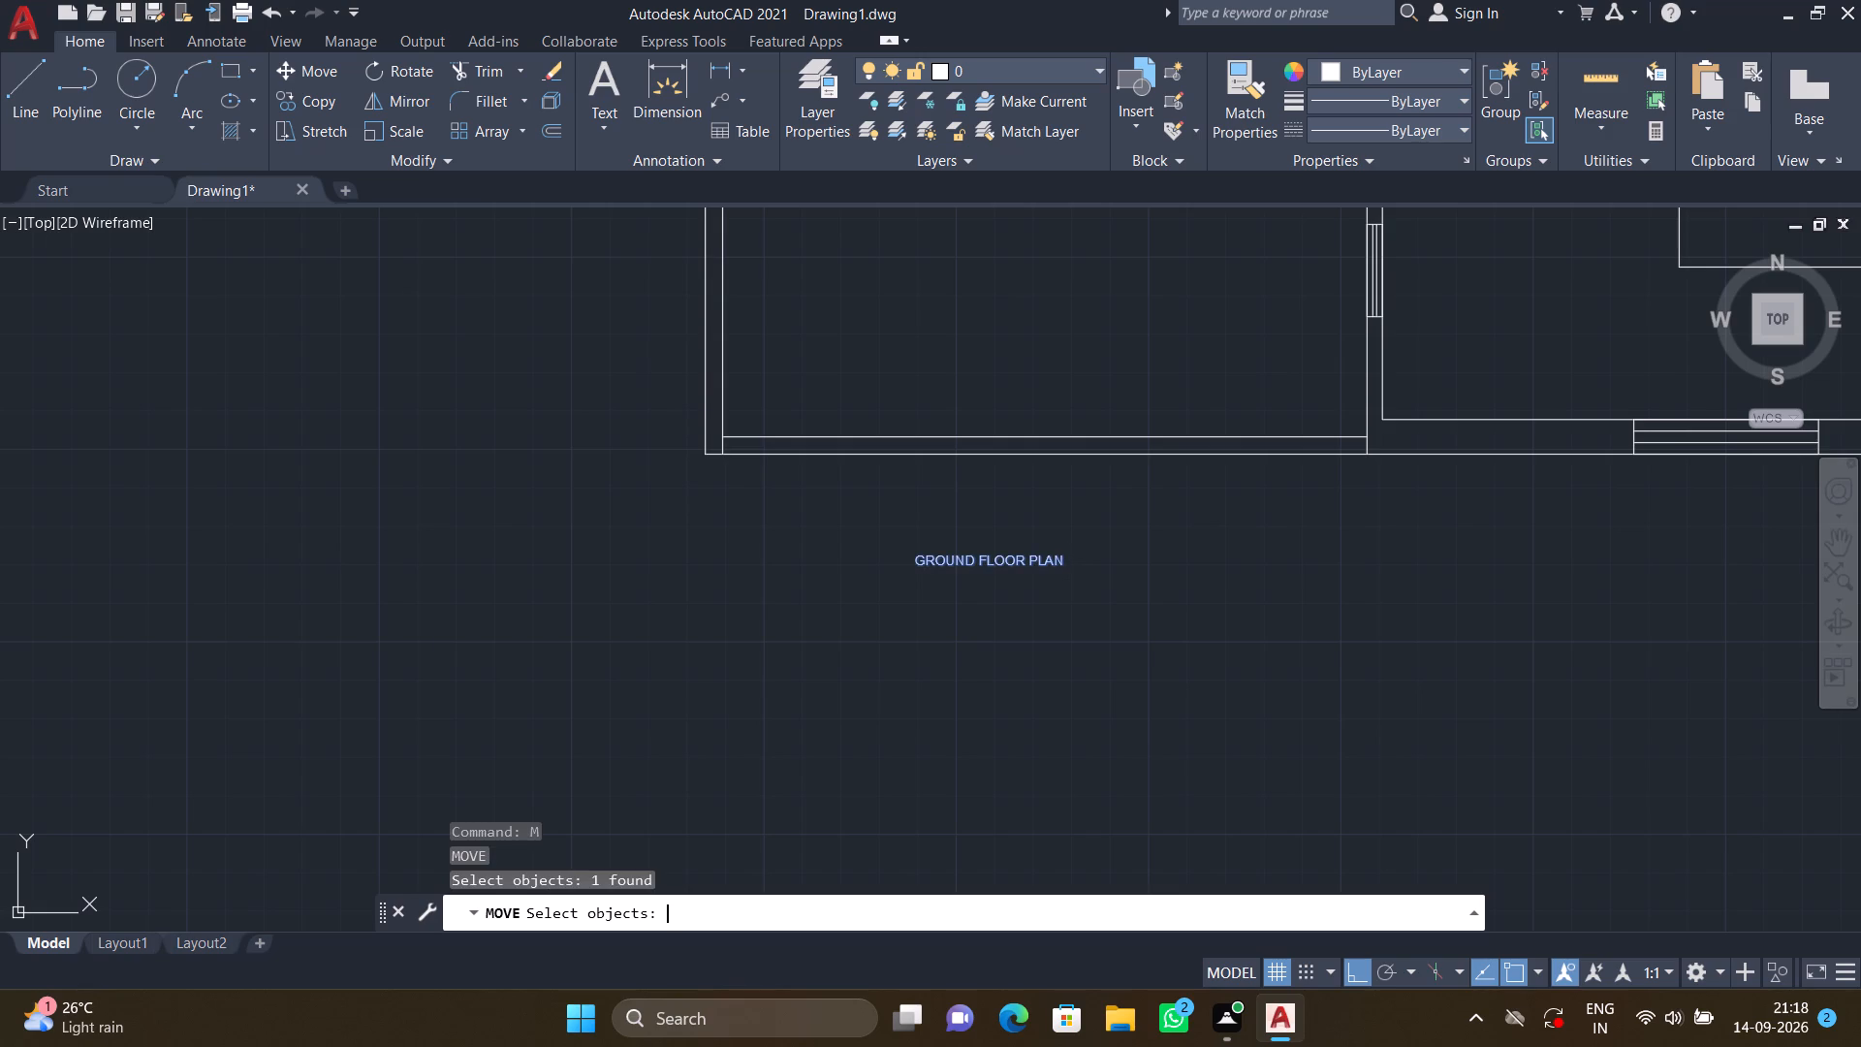
click(919, 557)
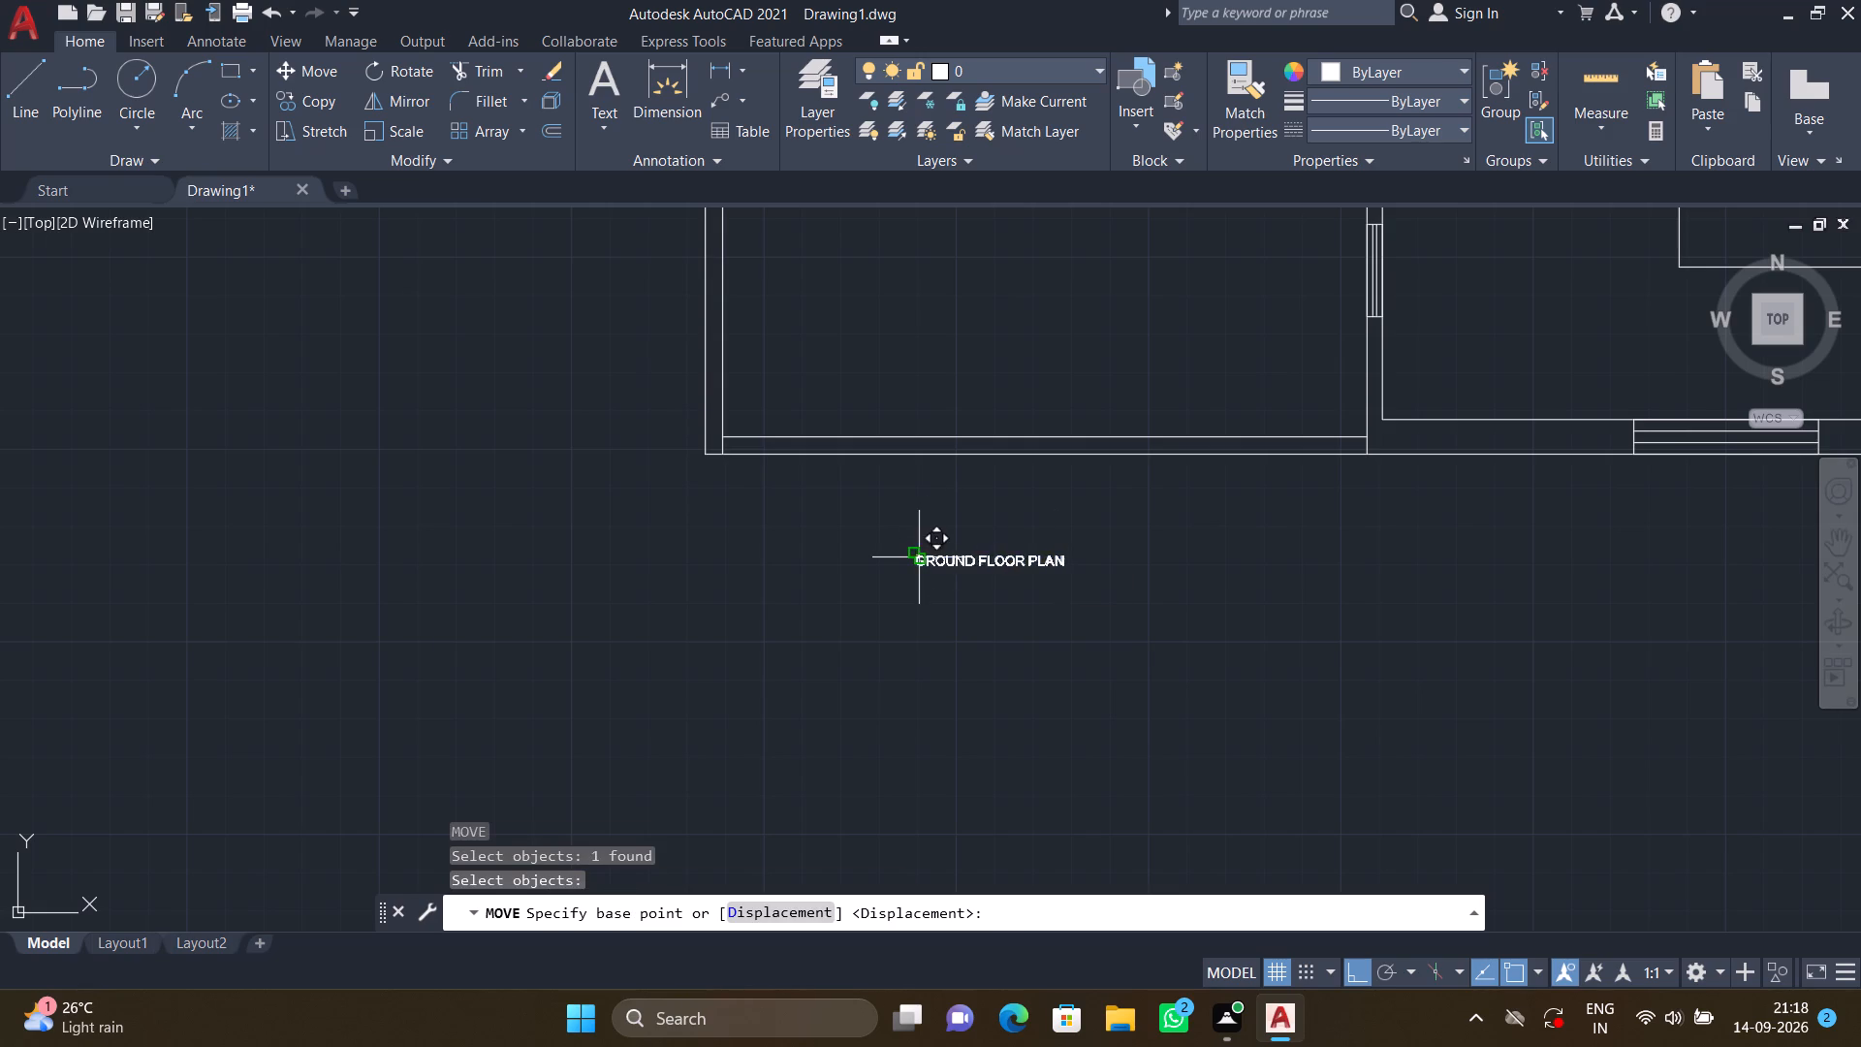
scroll(1202, 573, down, 2)
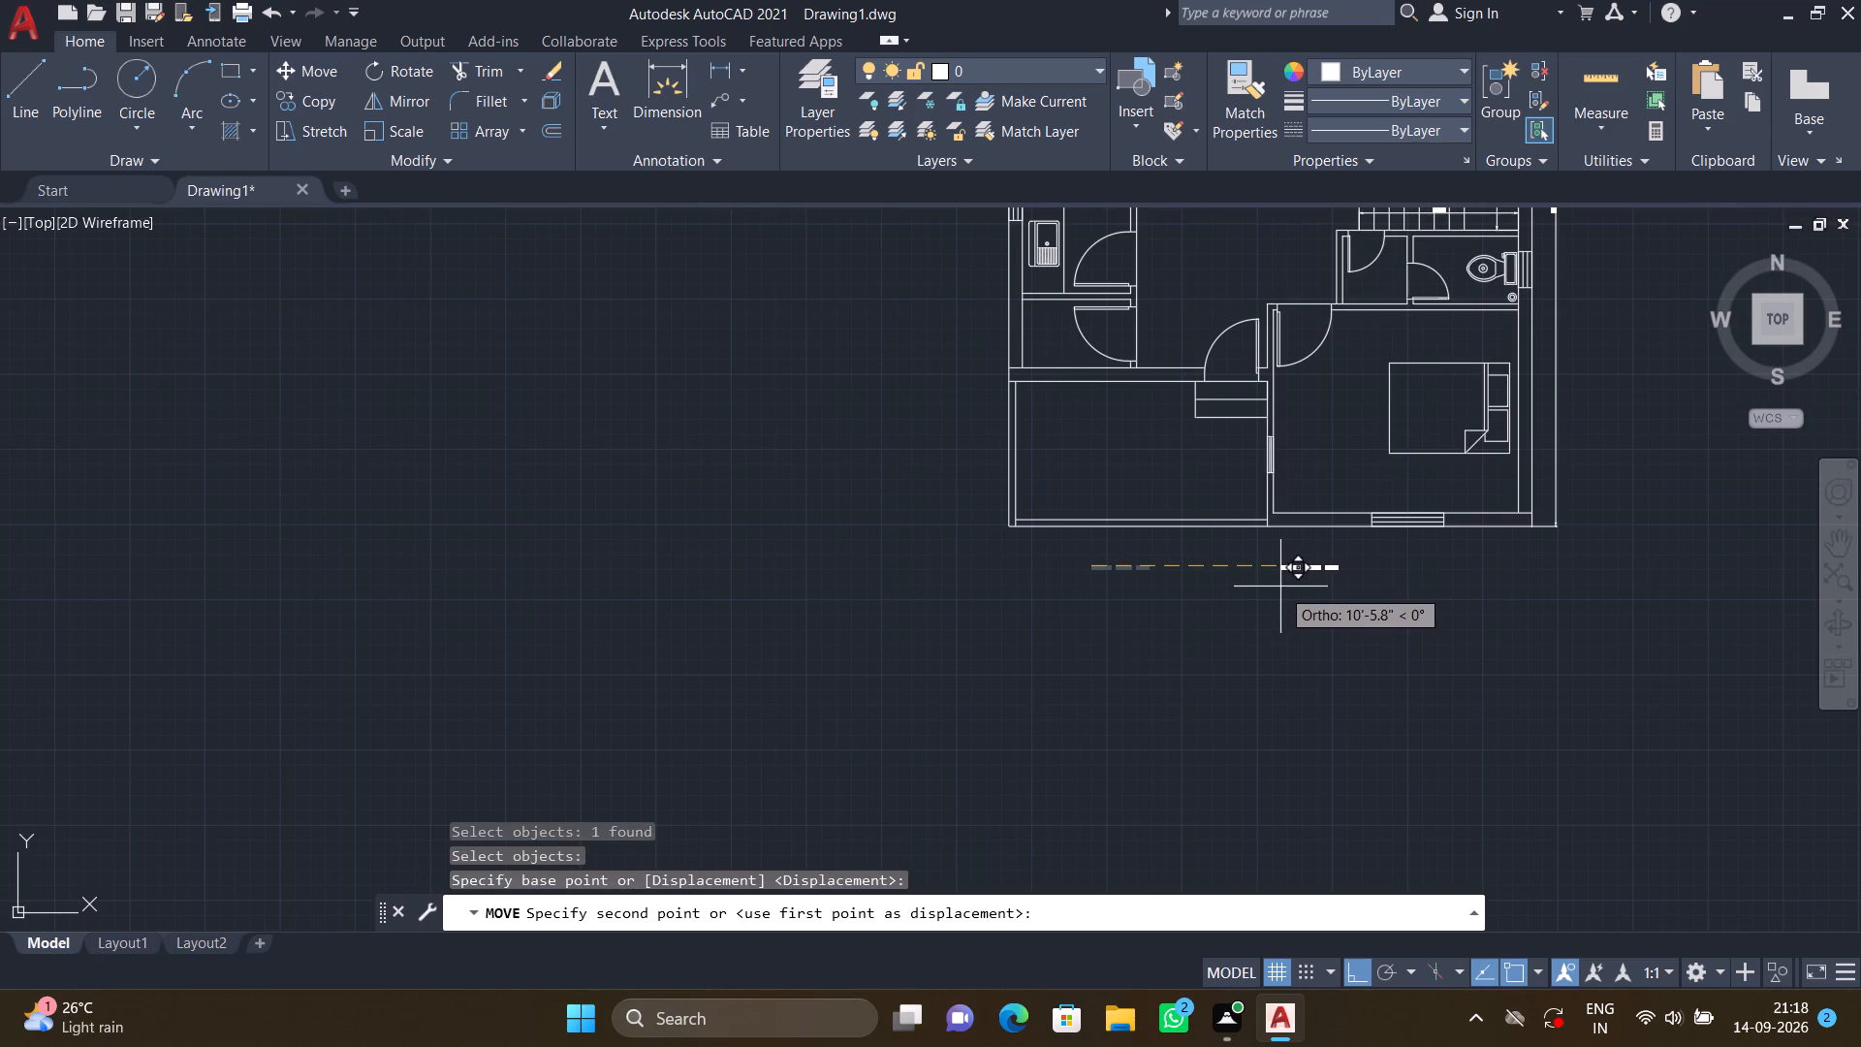
middle_drag(1254, 580, 1215, 519)
scroll(1215, 518, up, 2)
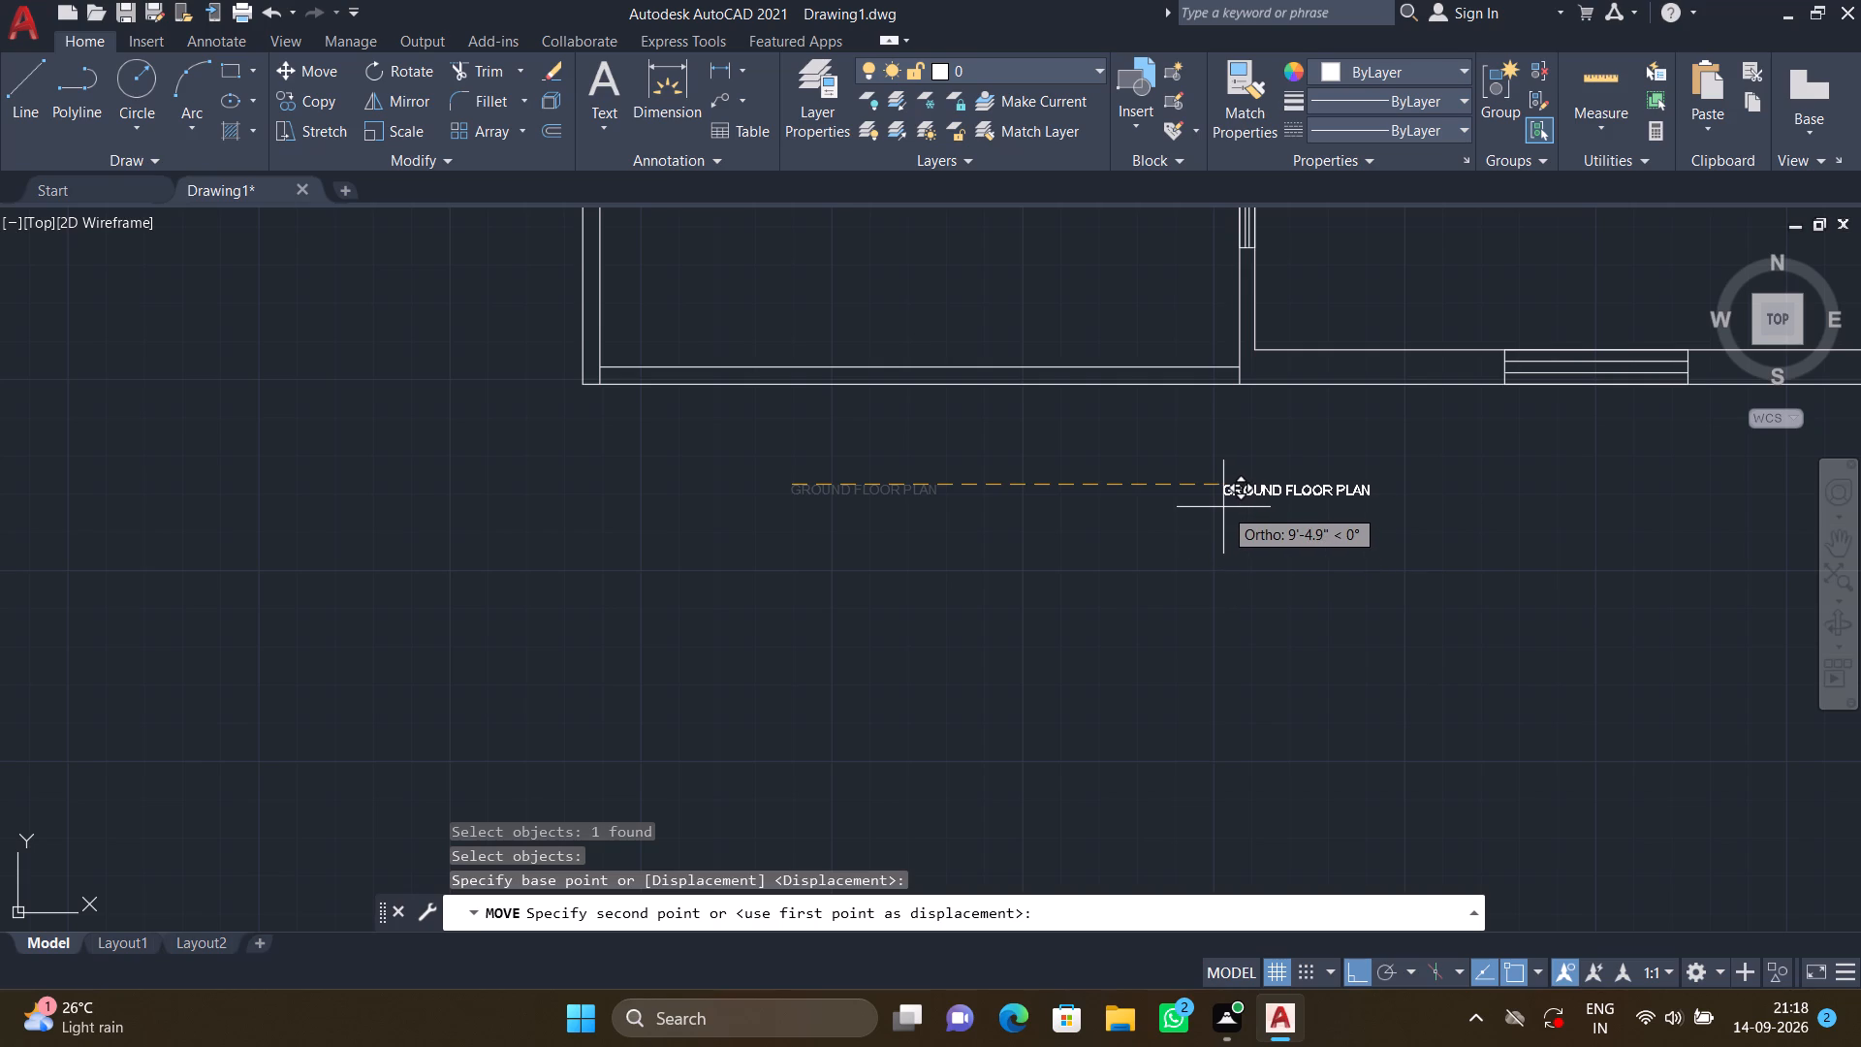
key(F8)
scroll(1220, 507, down, 1)
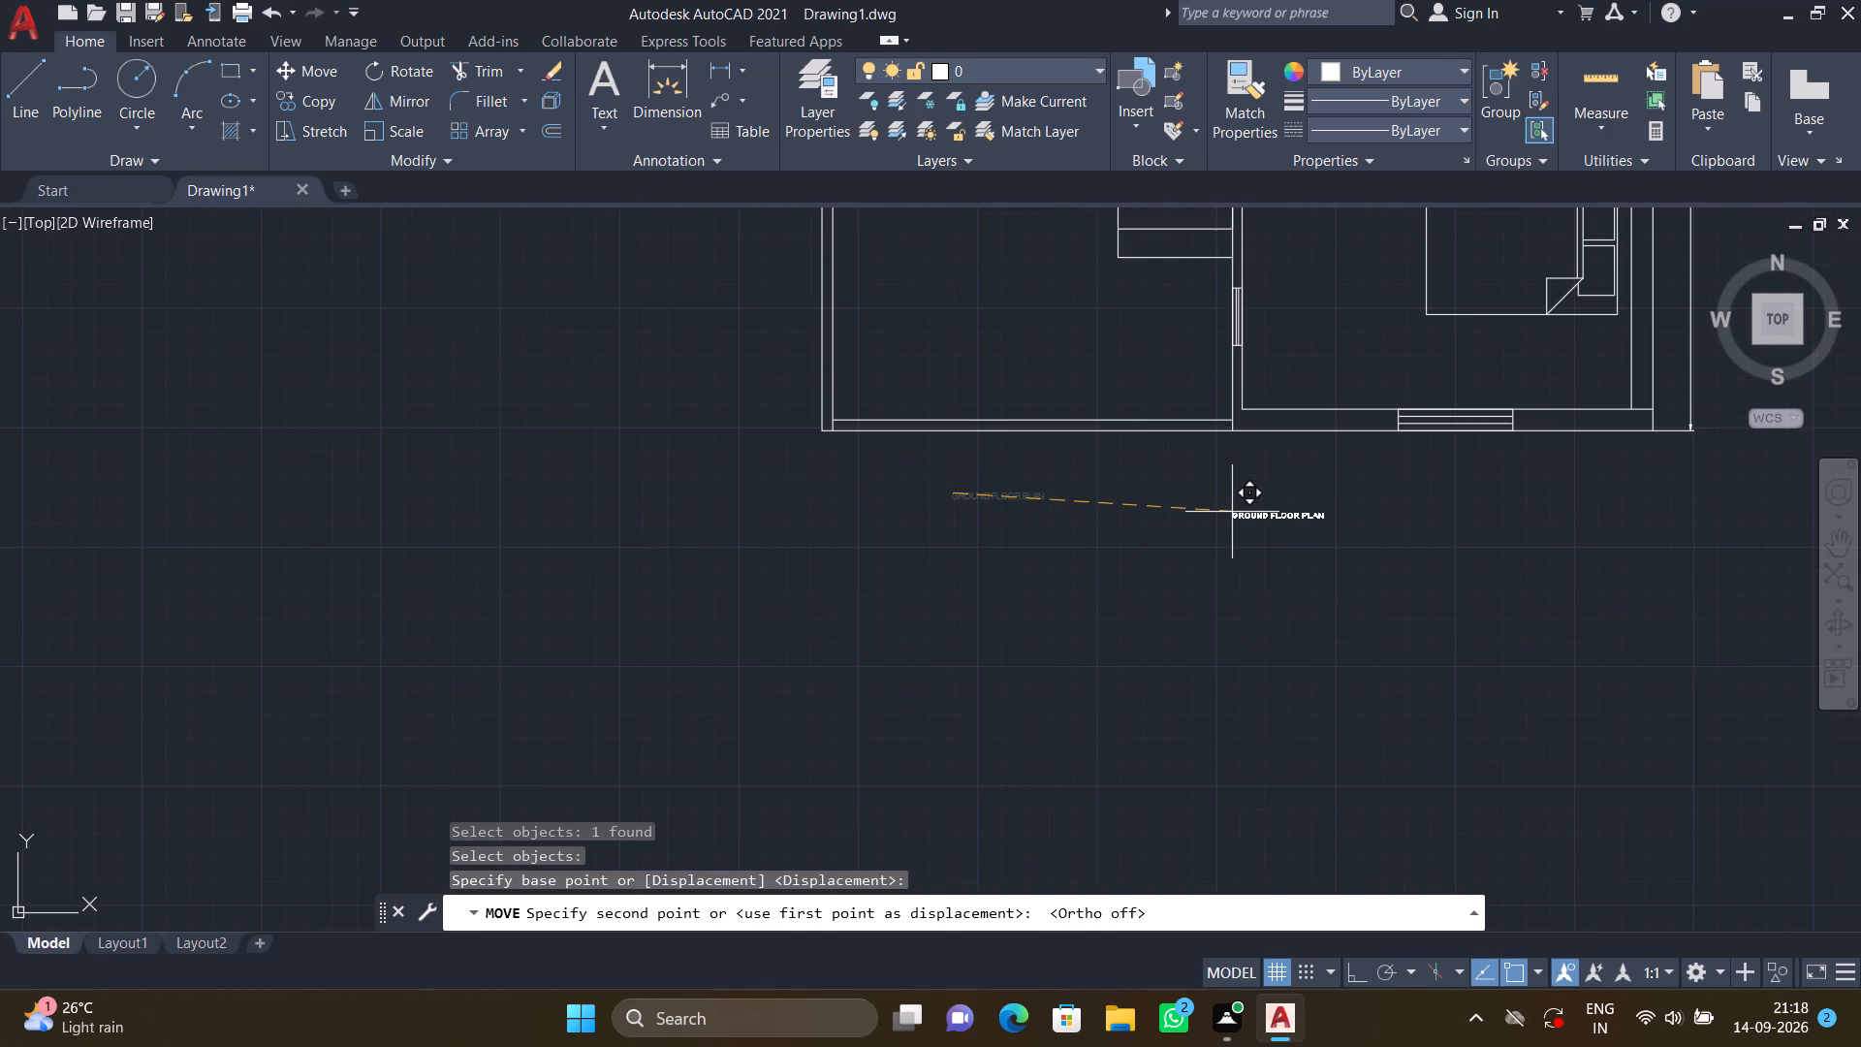
scroll(1229, 515, up, 1)
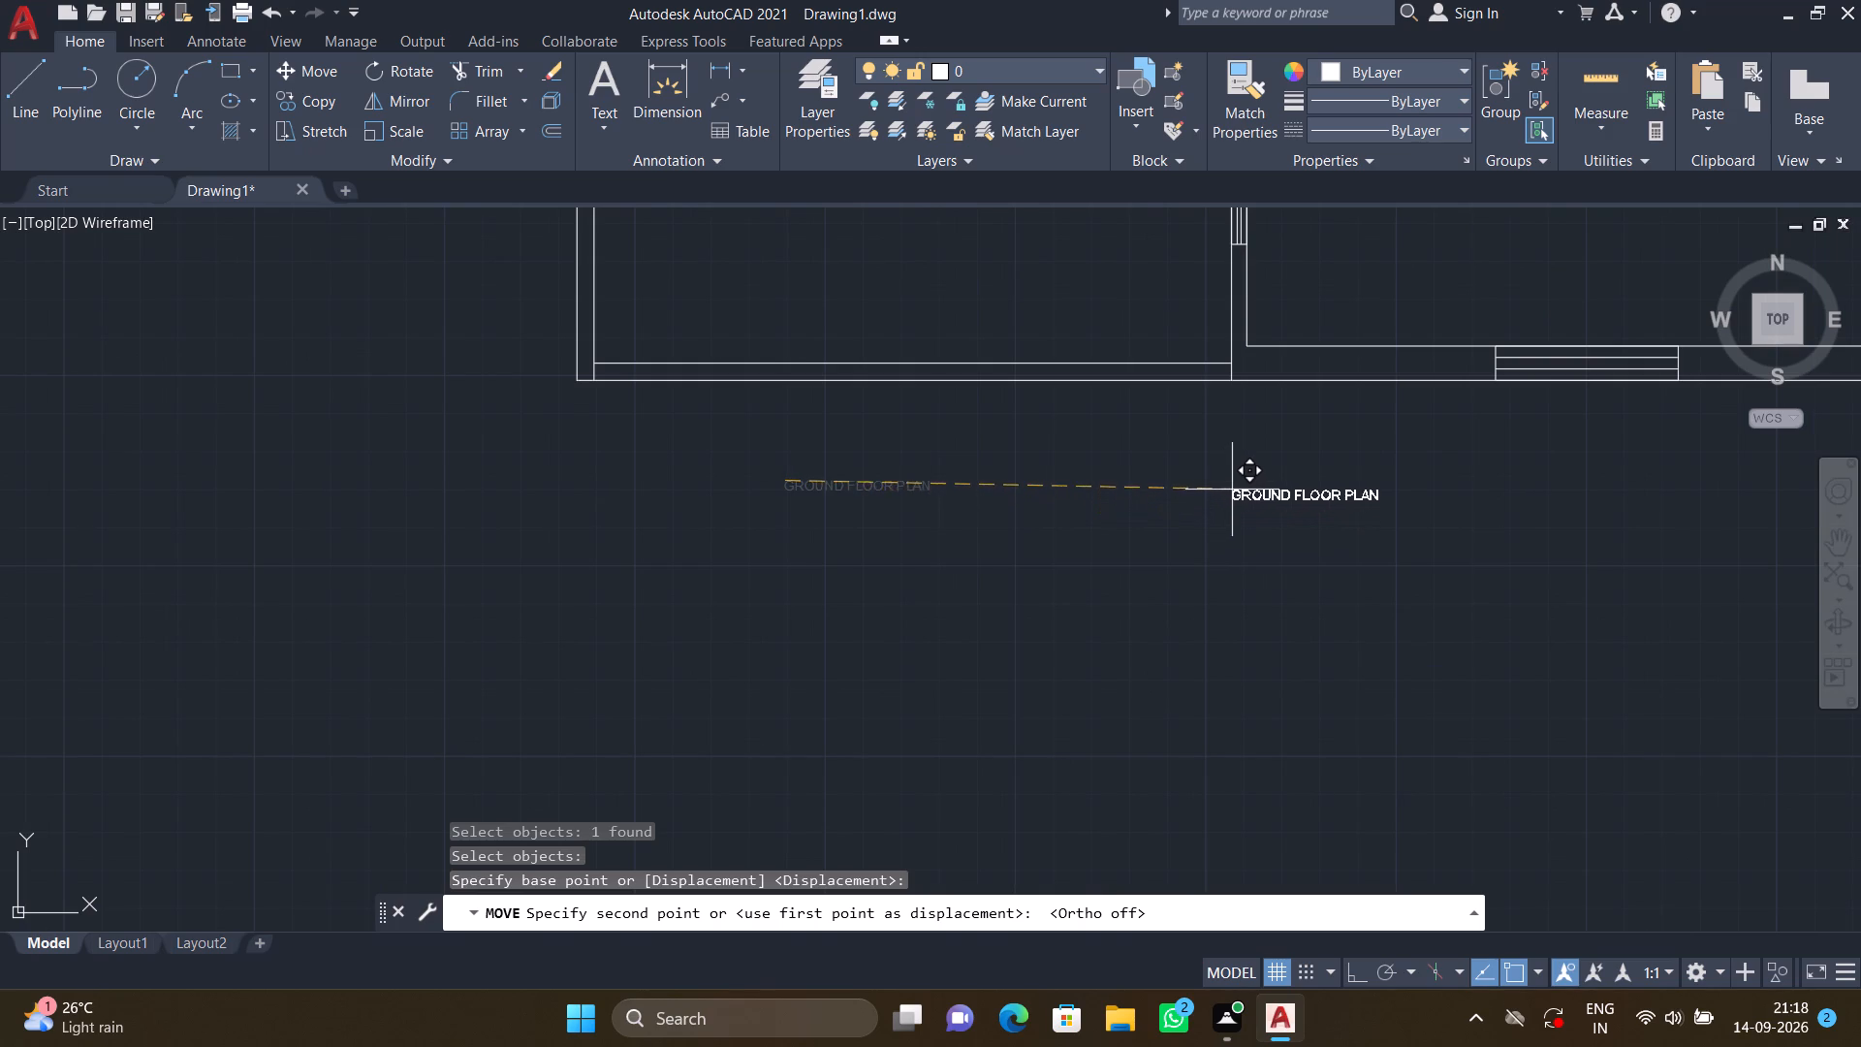
click(1232, 490)
Add the multiline text "ROAD" just below the bottom wall of the lower-left space and save the text.
scroll(1243, 458, down, 3)
middle_drag(1246, 460, 1178, 712)
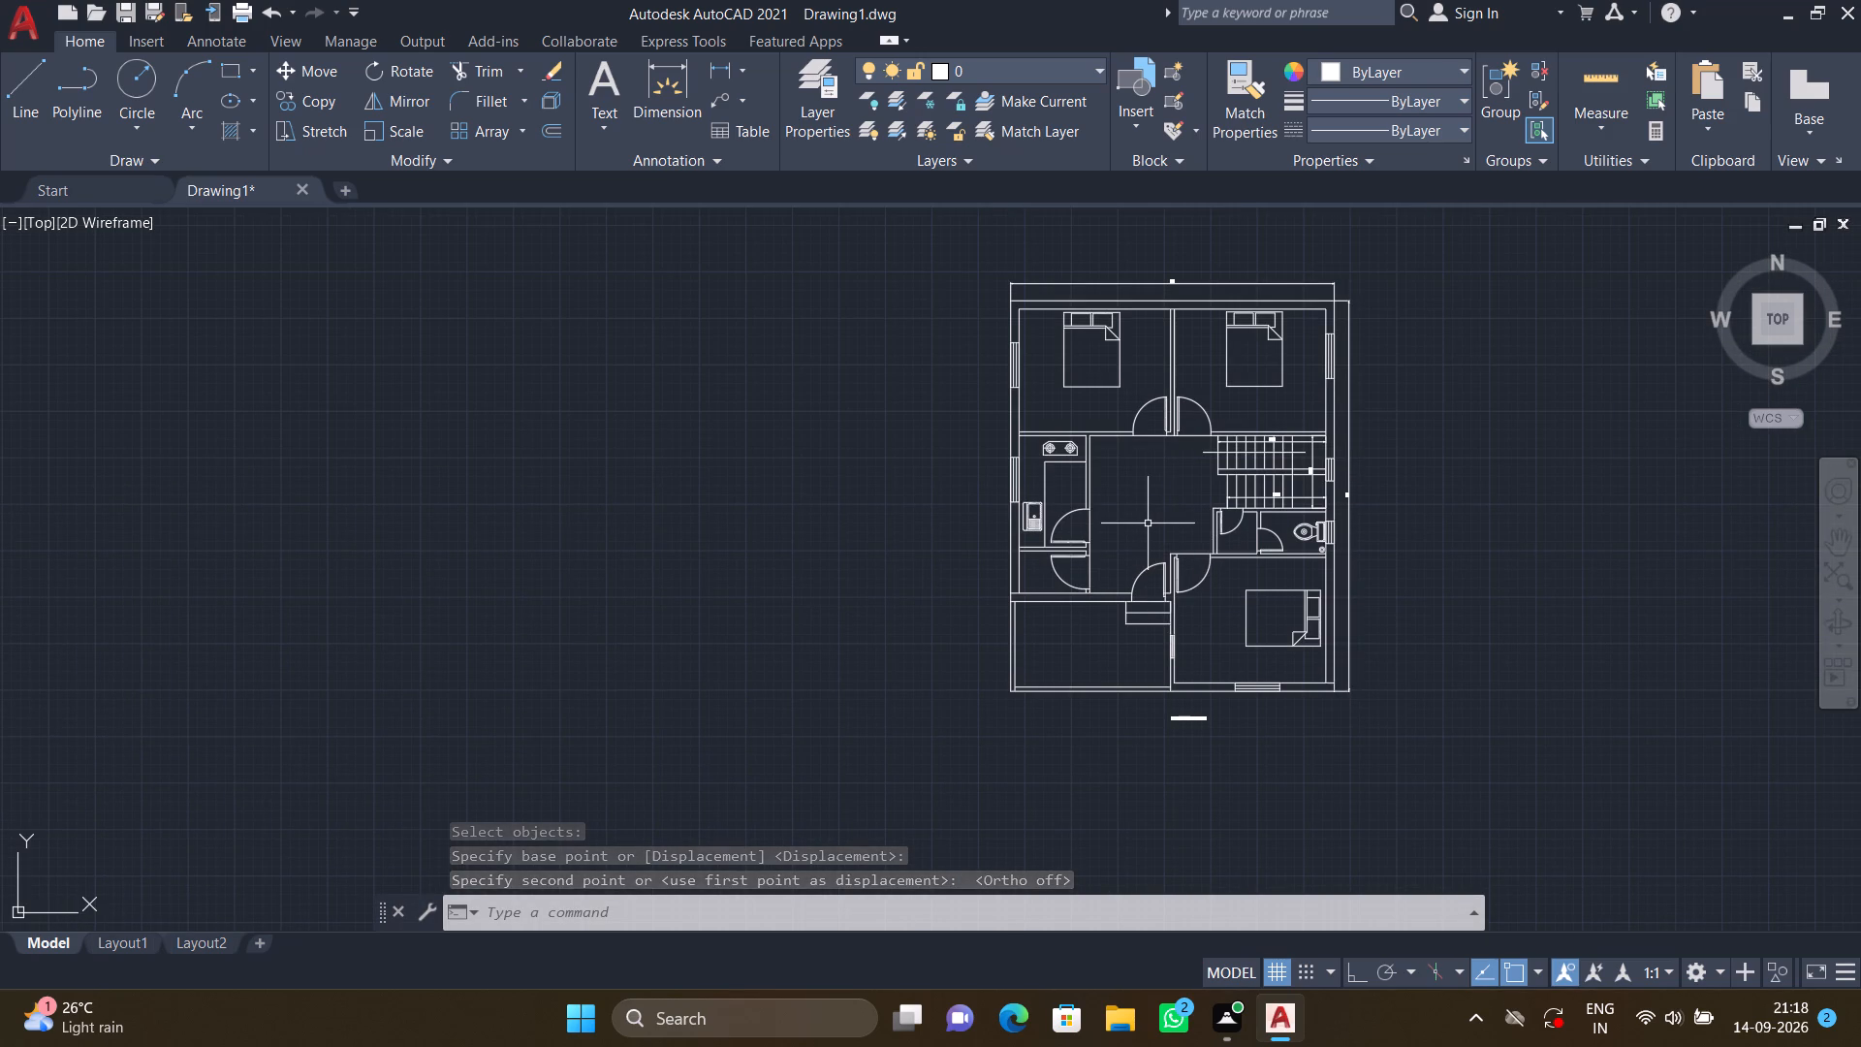
scroll(1204, 700, up, 3)
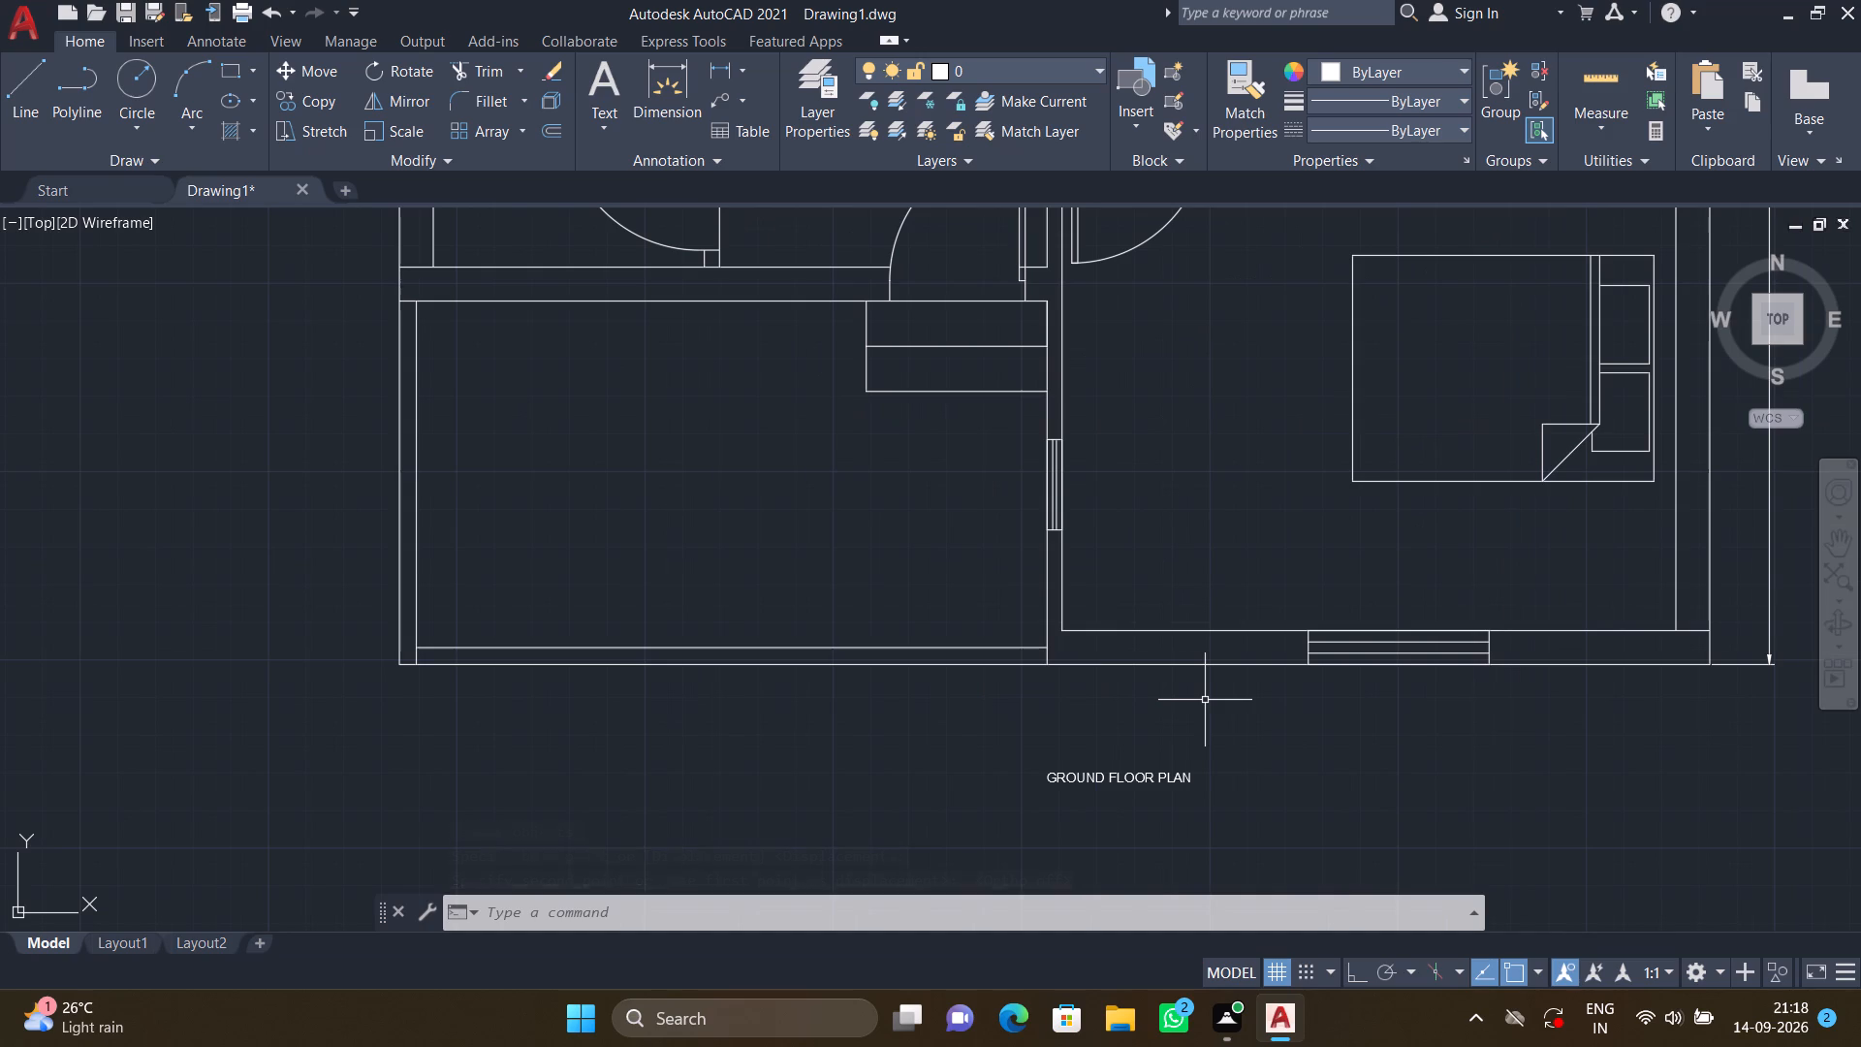
scroll(1099, 692, down, 2)
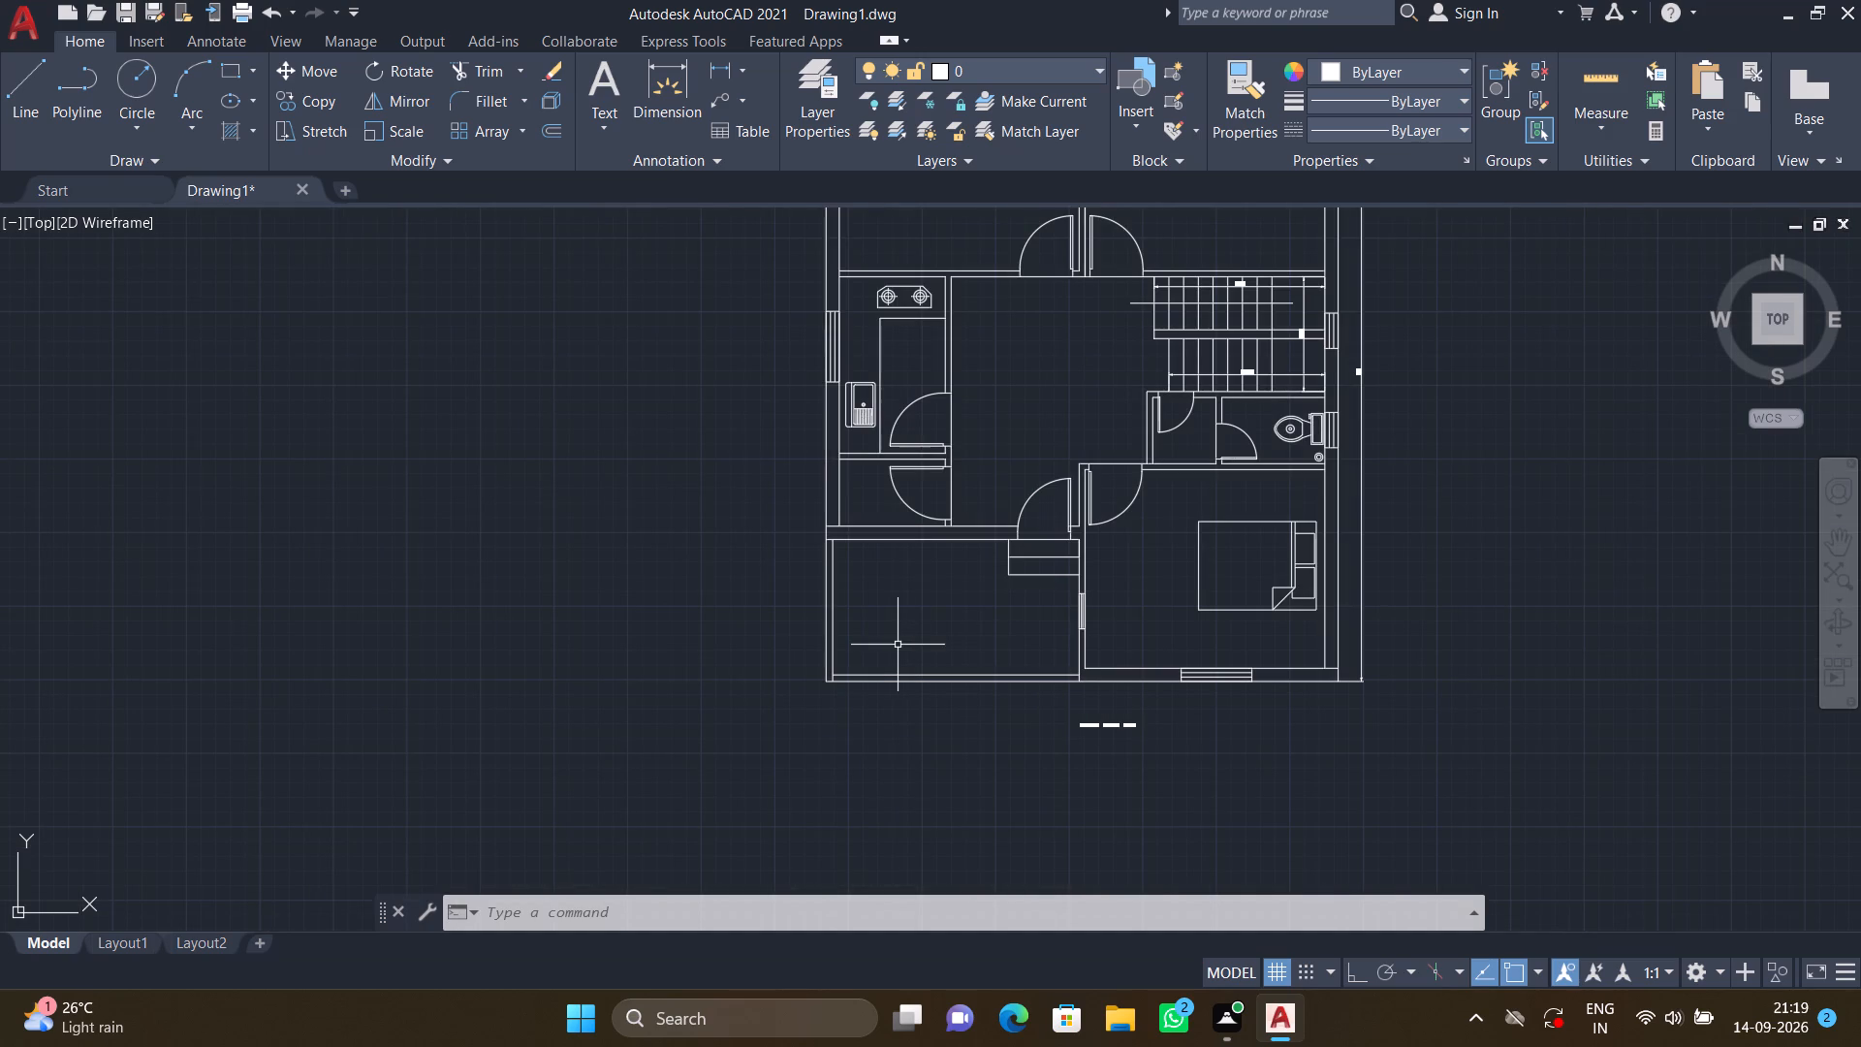
scroll(907, 715, up, 2)
text(MT)
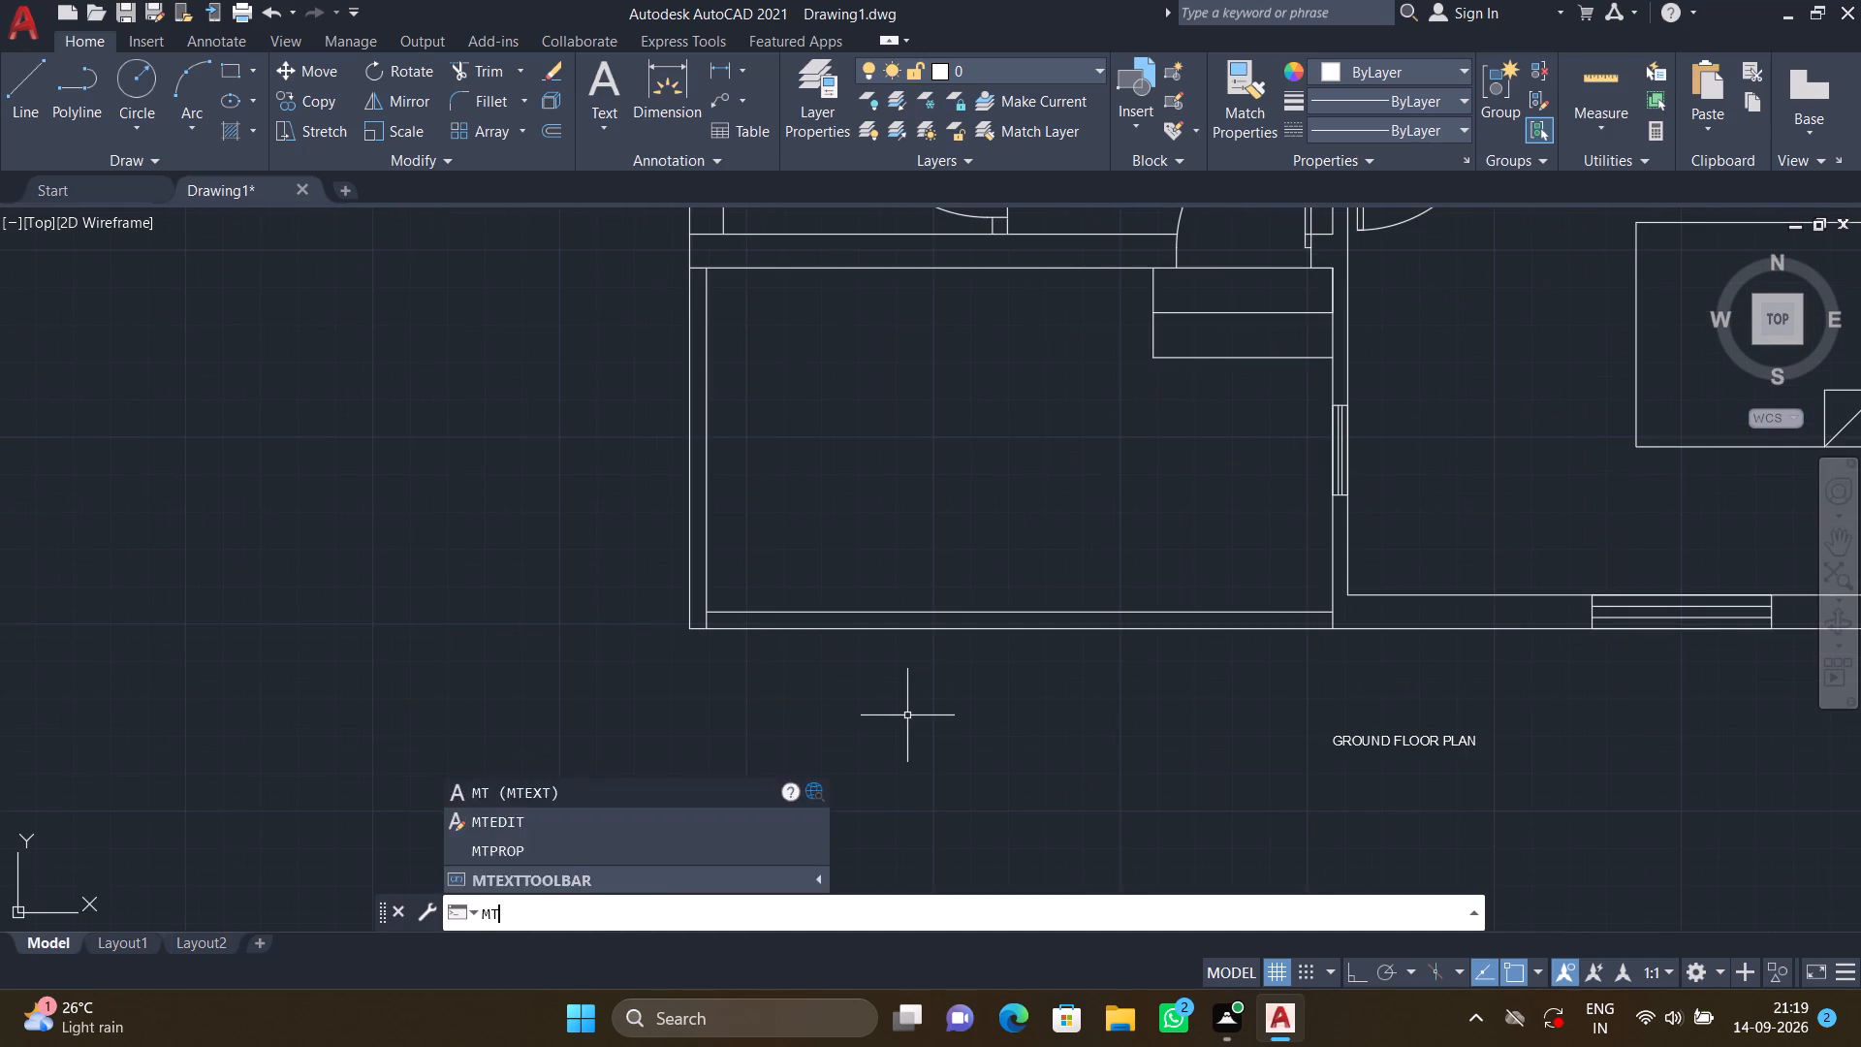
key(Return)
scroll(877, 693, up, 1)
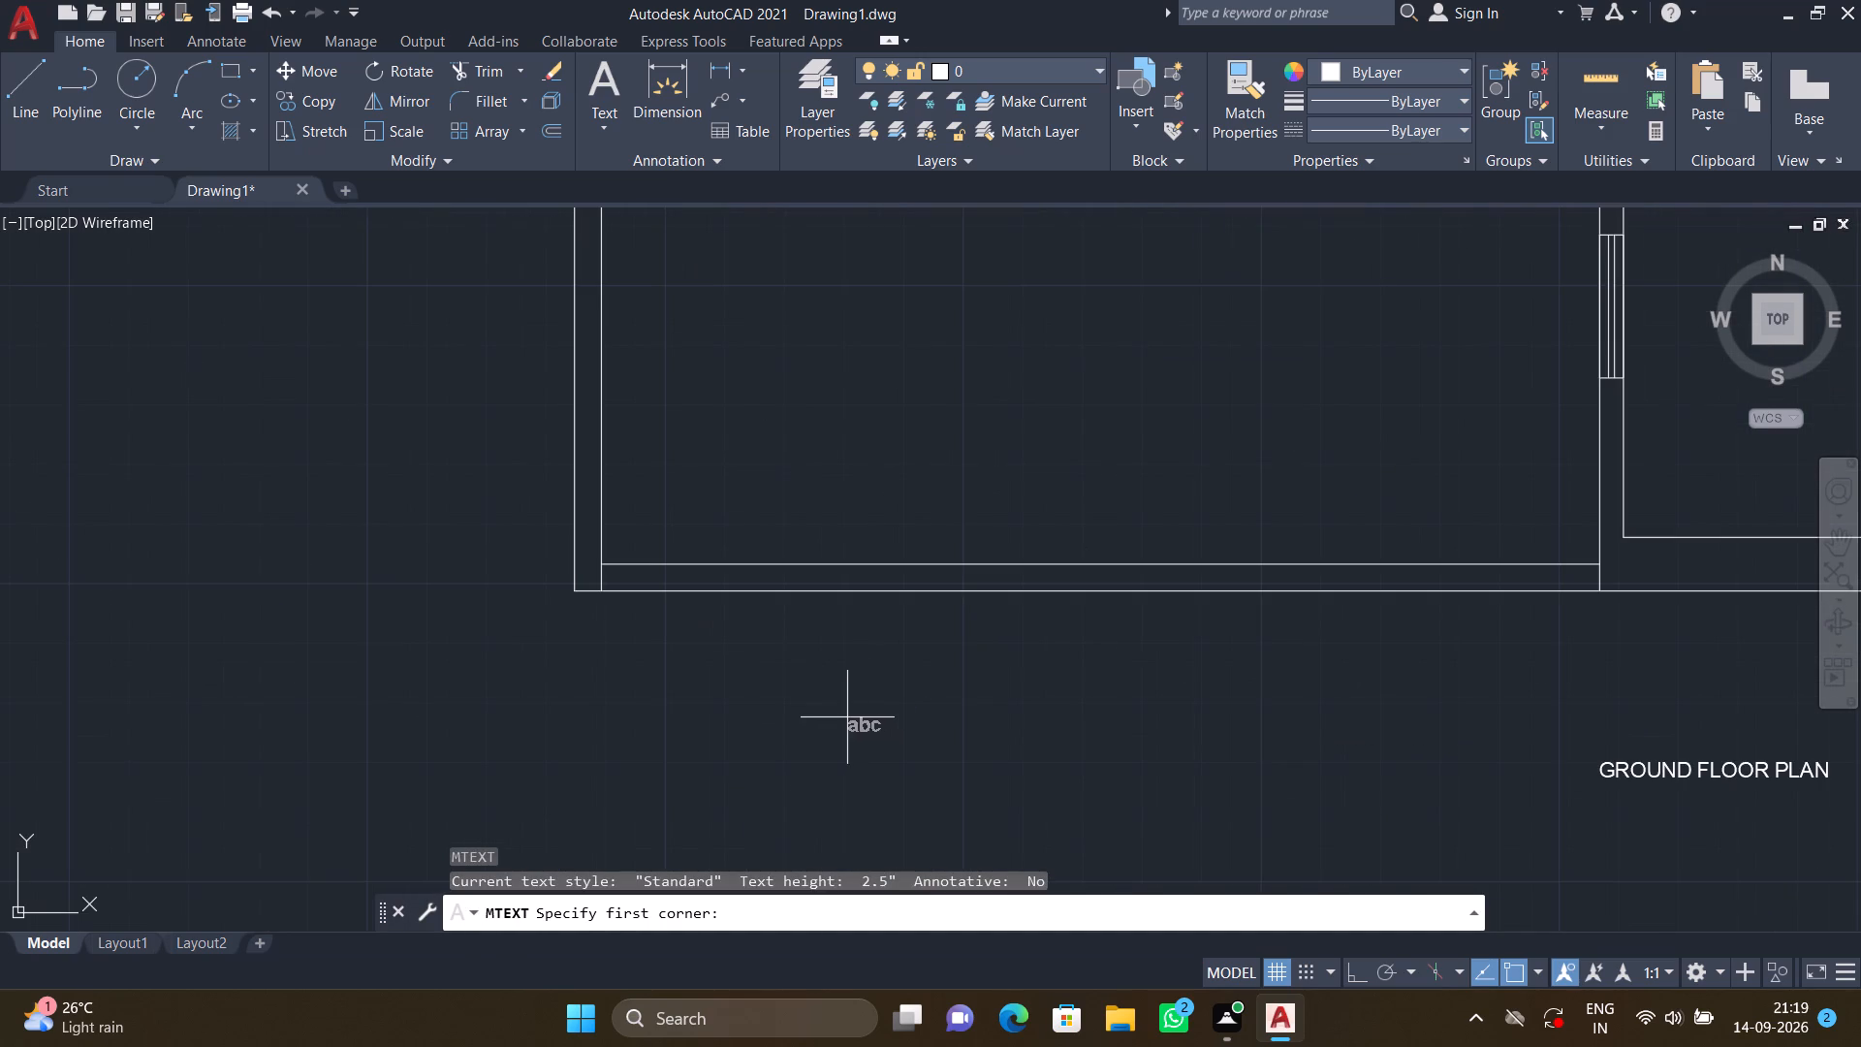
click(842, 712)
click(1158, 635)
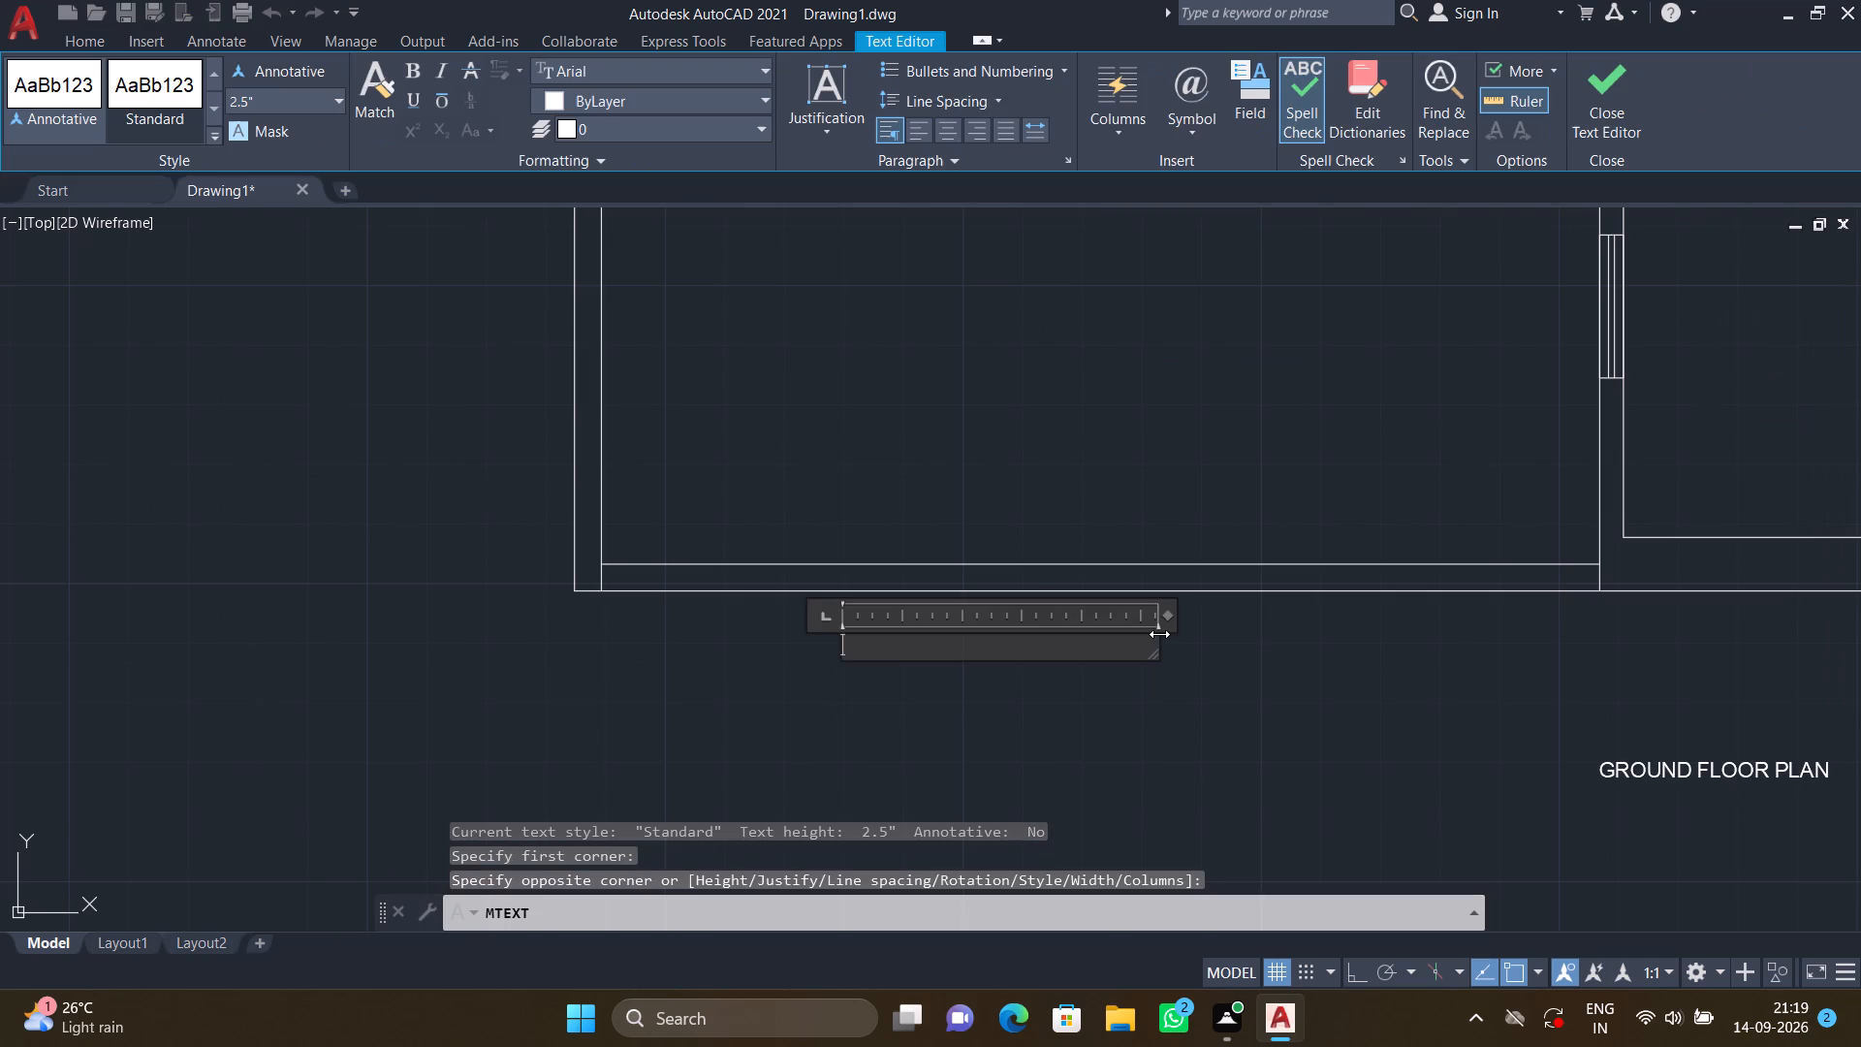
text(ROA)
key(d)
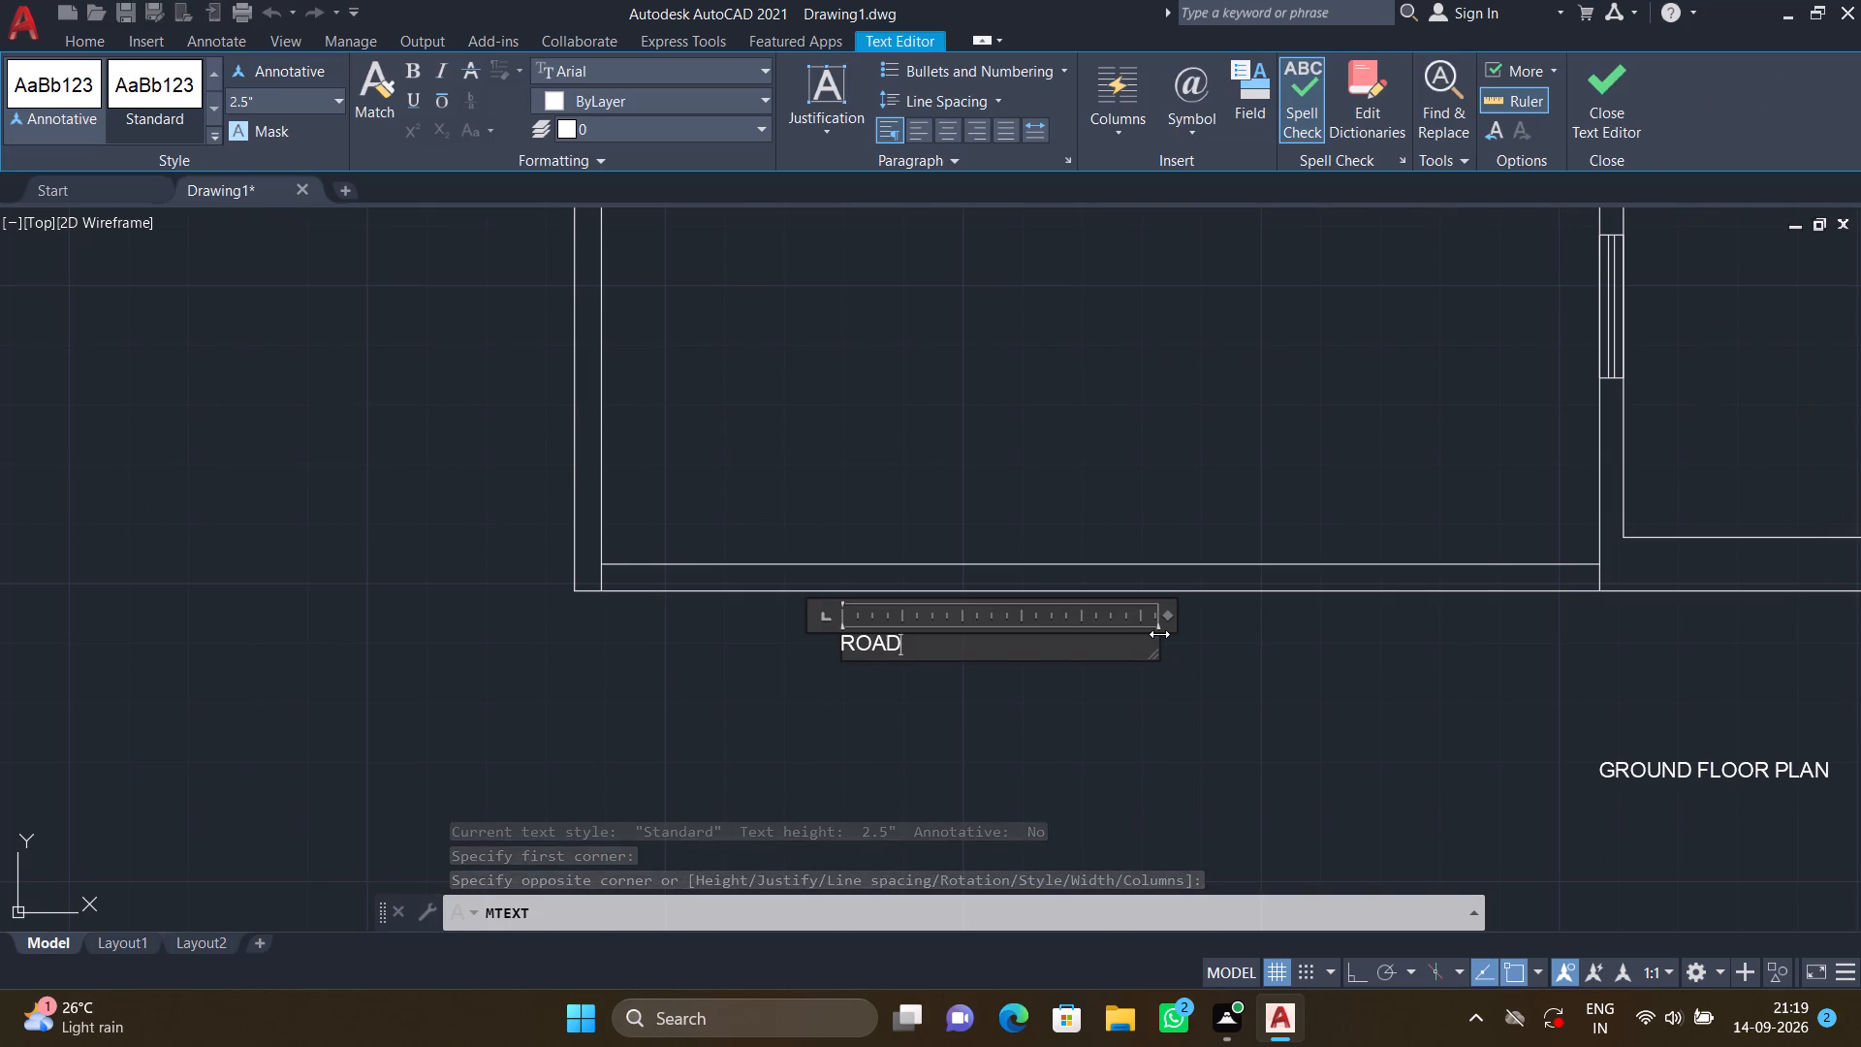
key(Return)
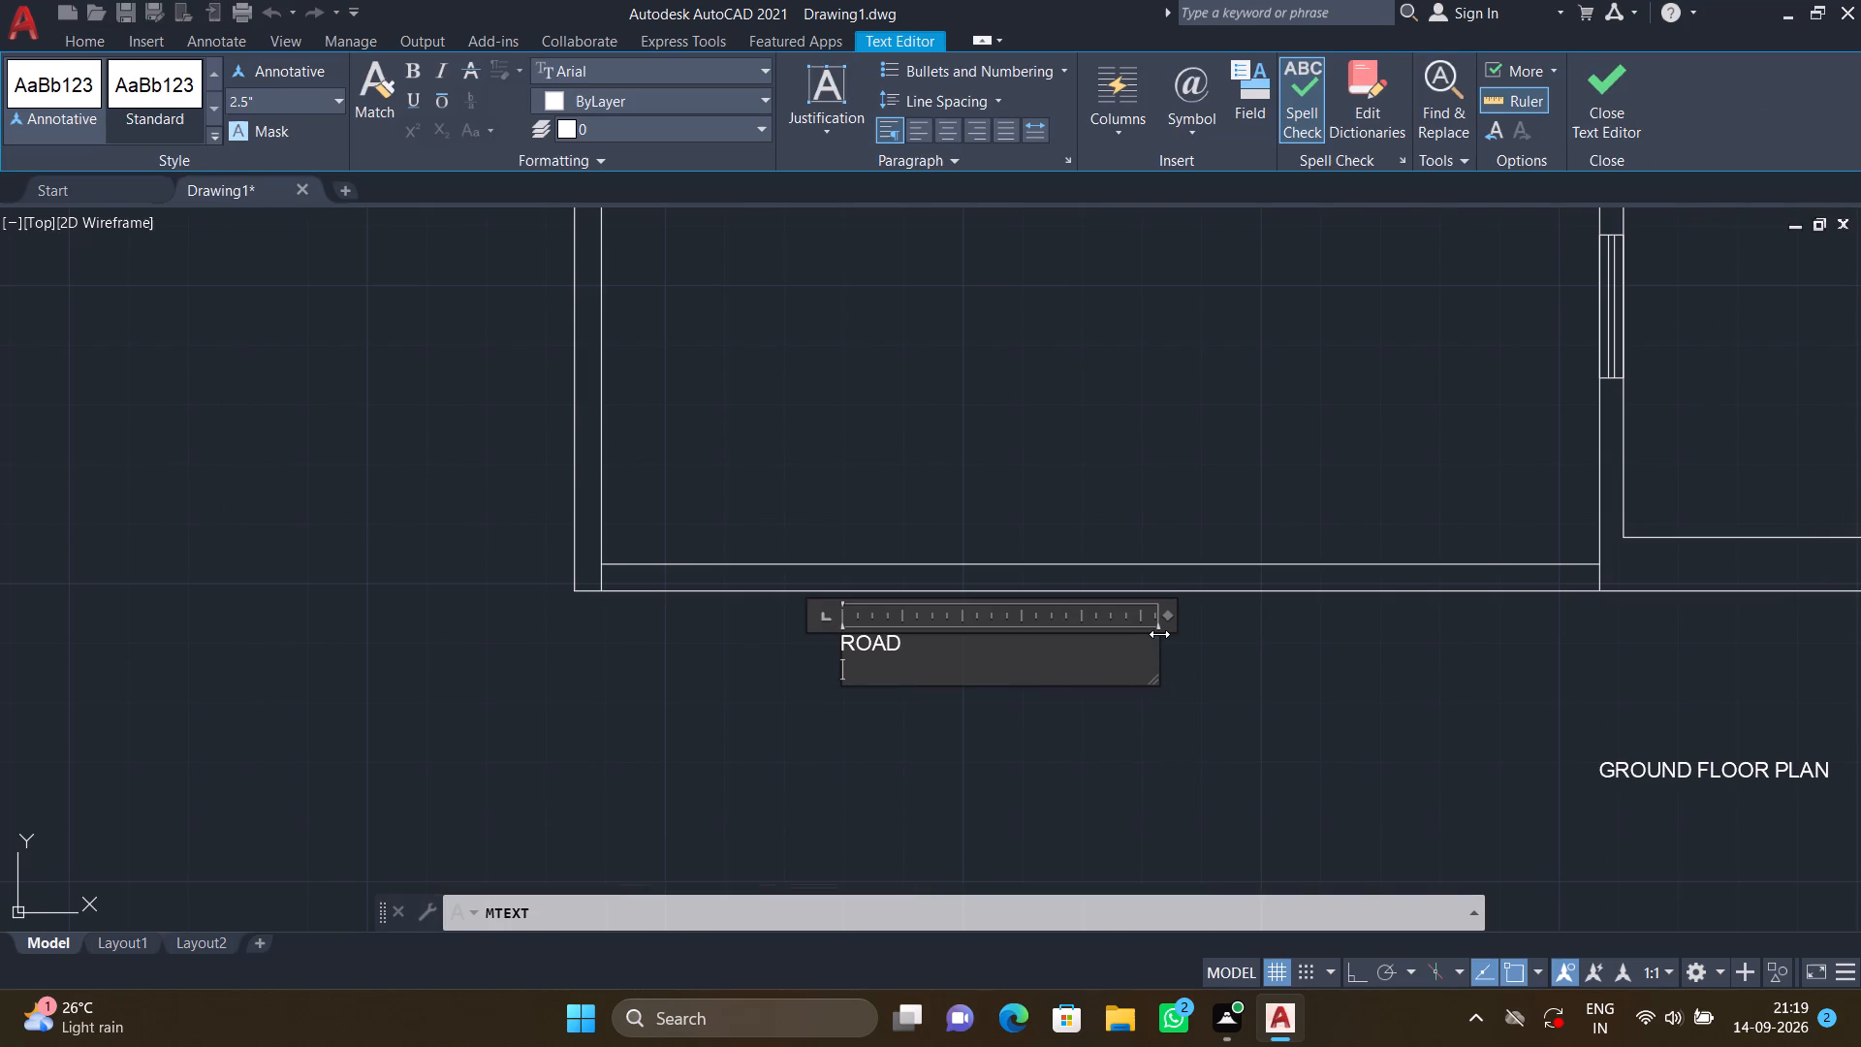
key(Escape)
click(958, 519)
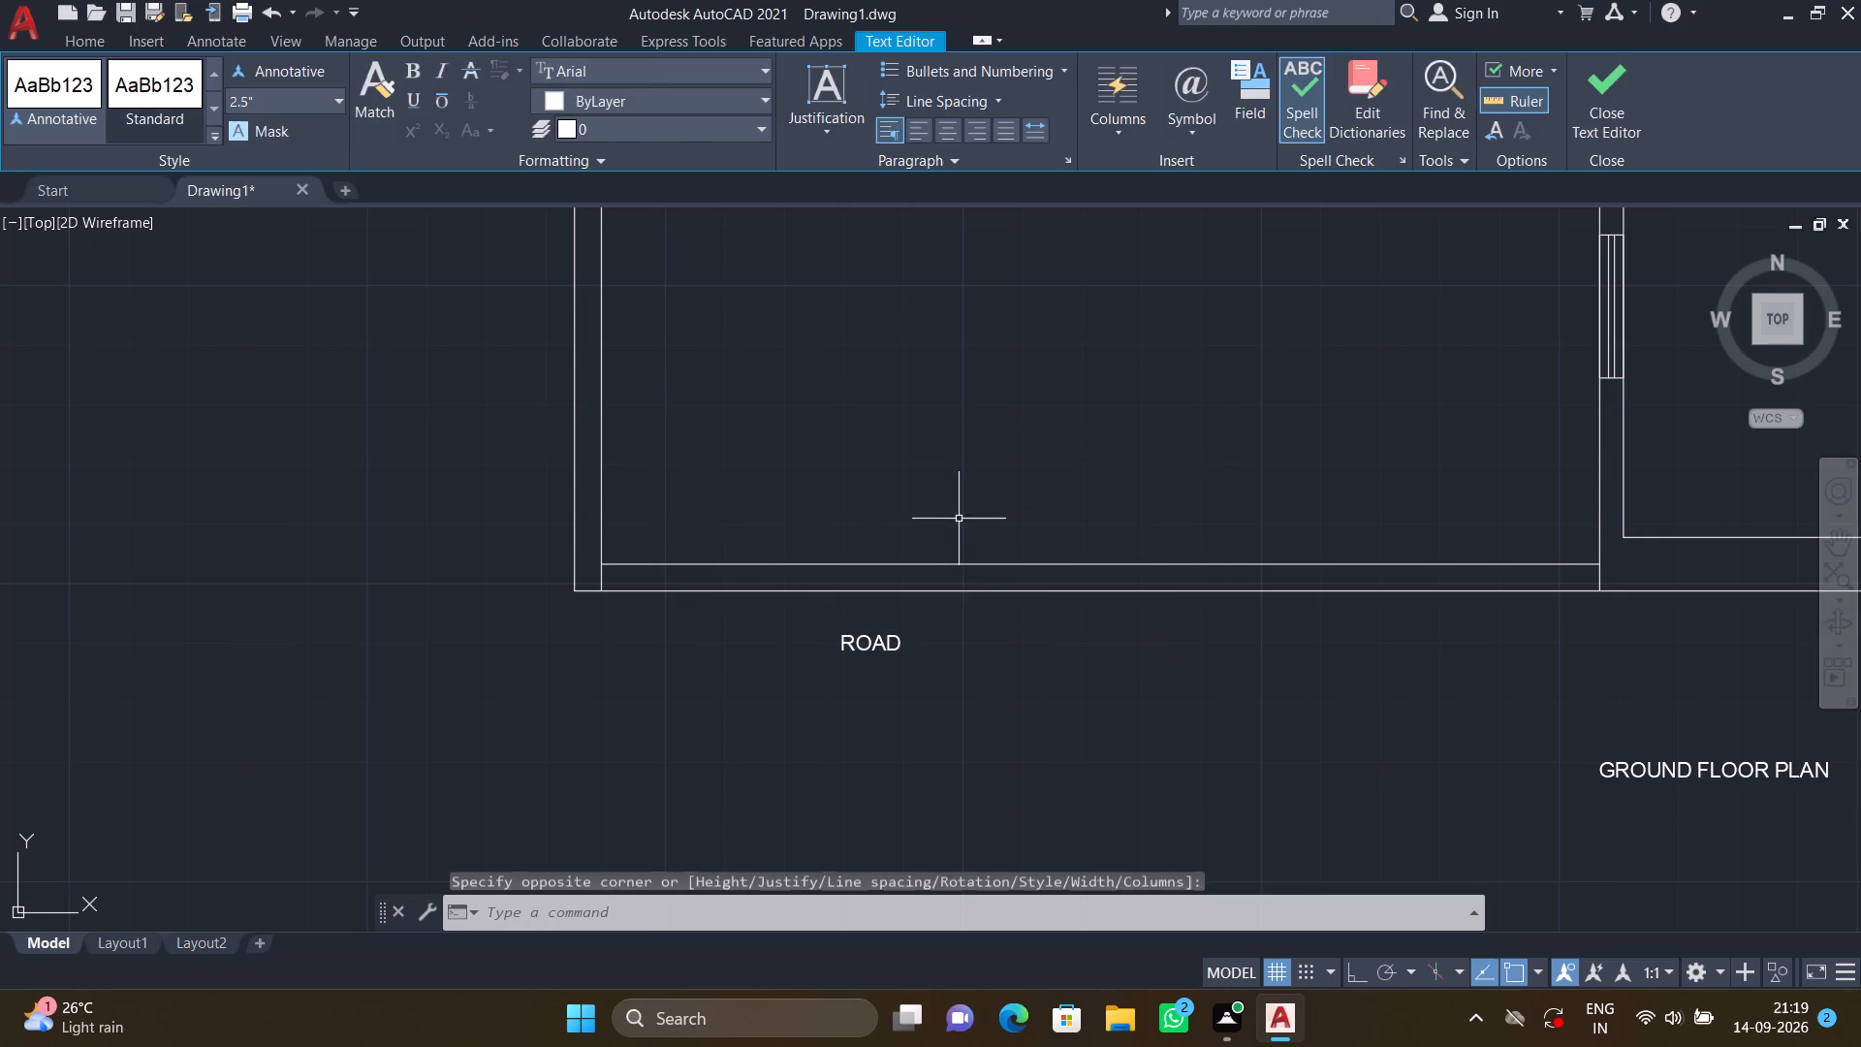
Move the ROAD text to the right so it sits beneath the middle of the lower-left space's bottom wall.
key(m)
key(Return)
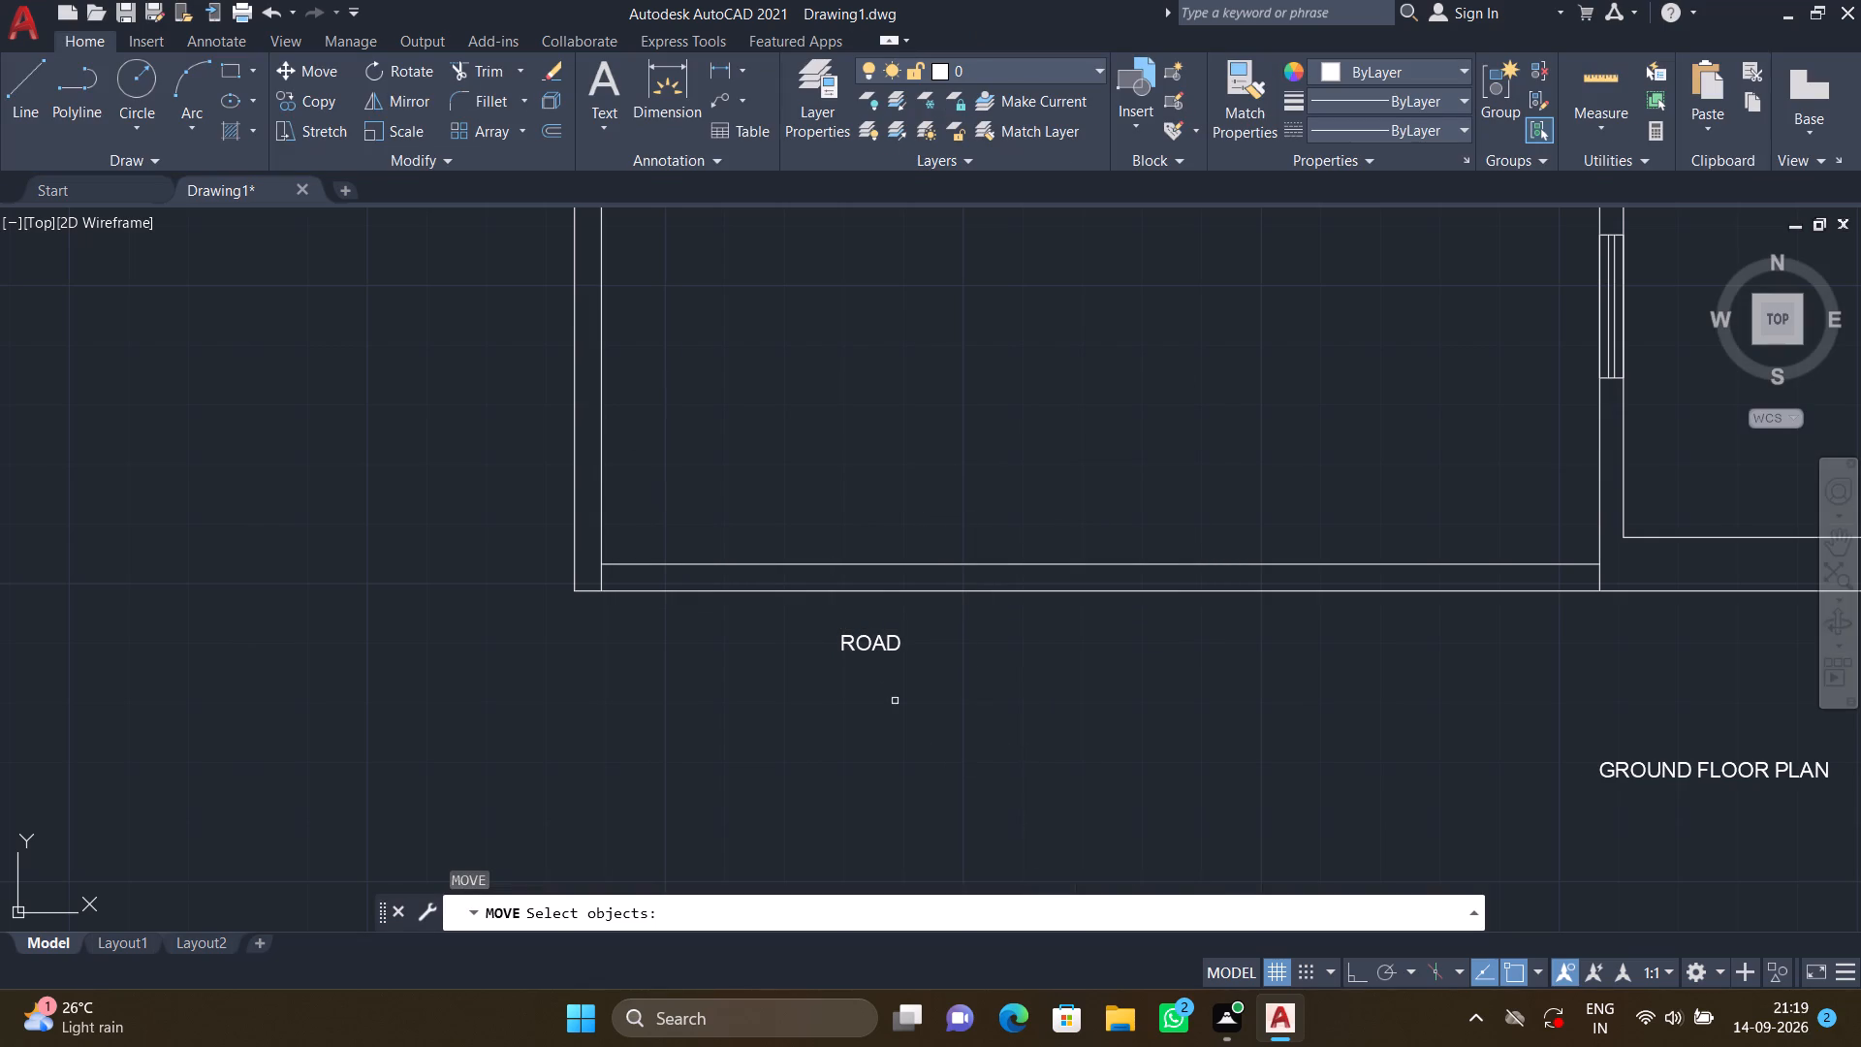
click(885, 649)
key(Return)
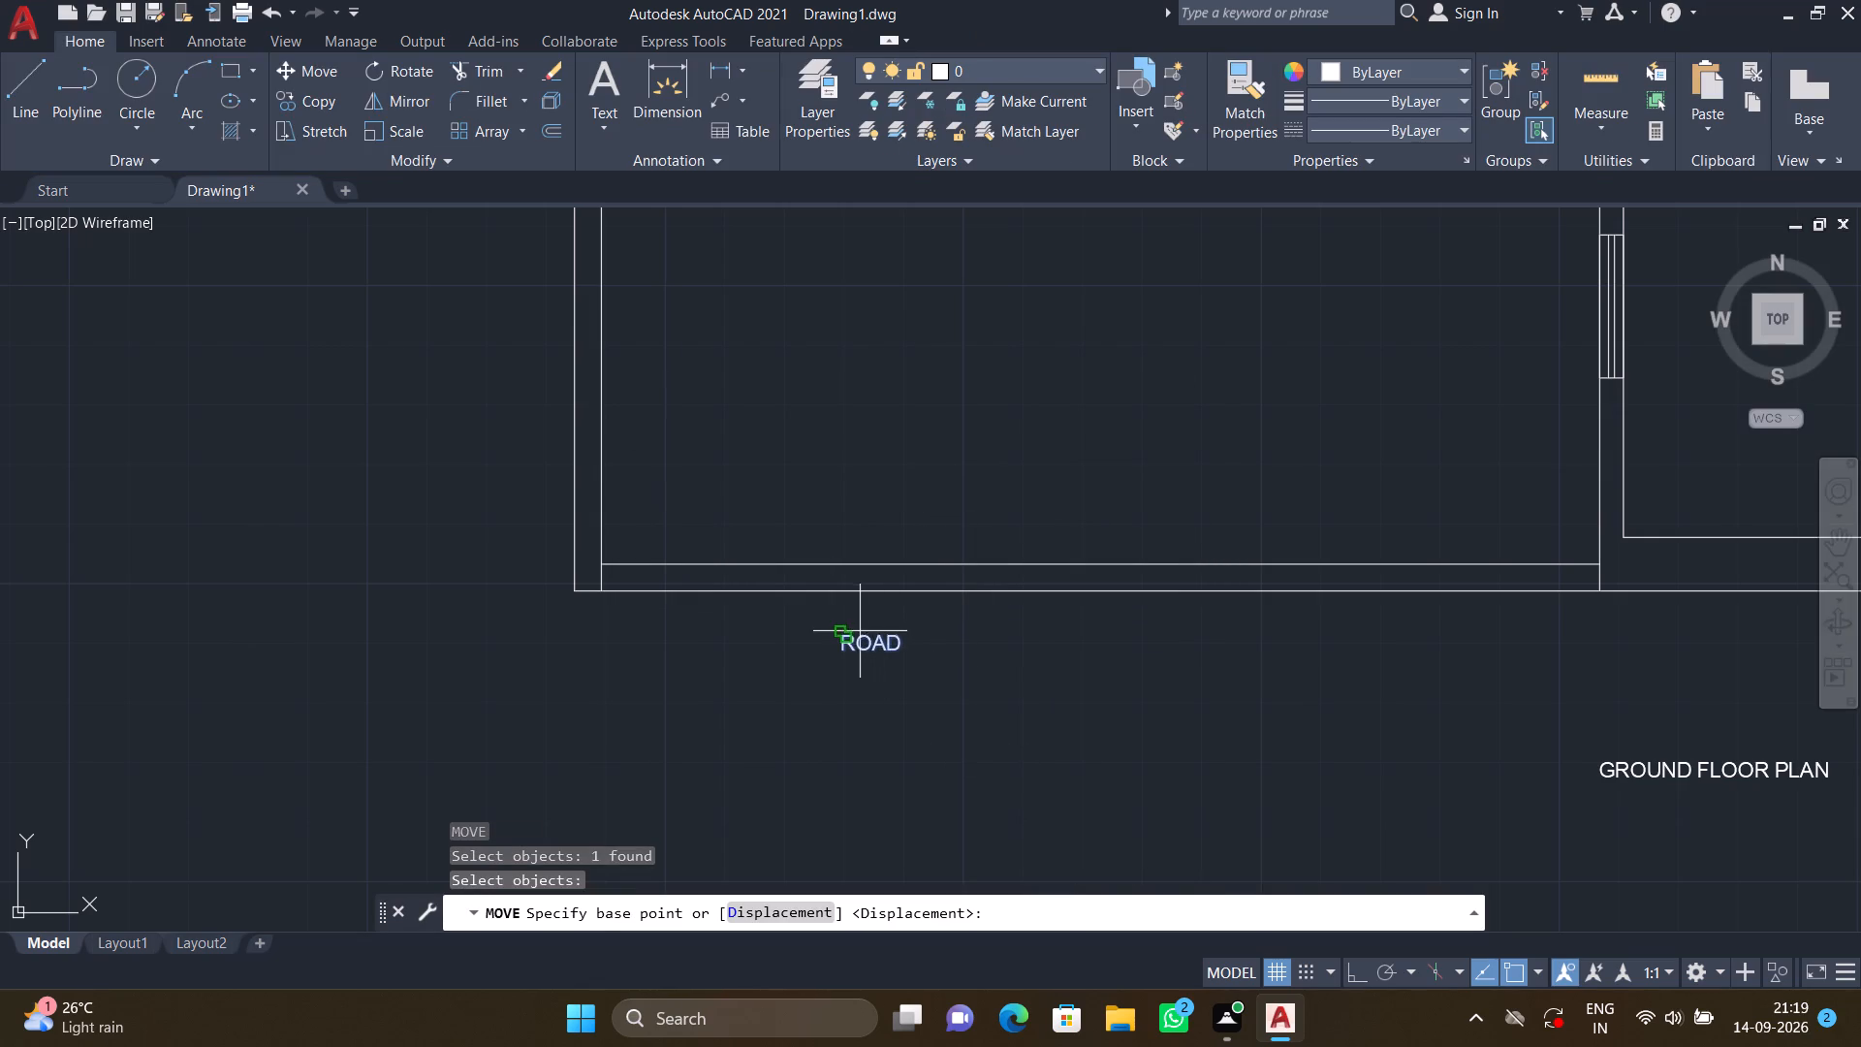
click(838, 635)
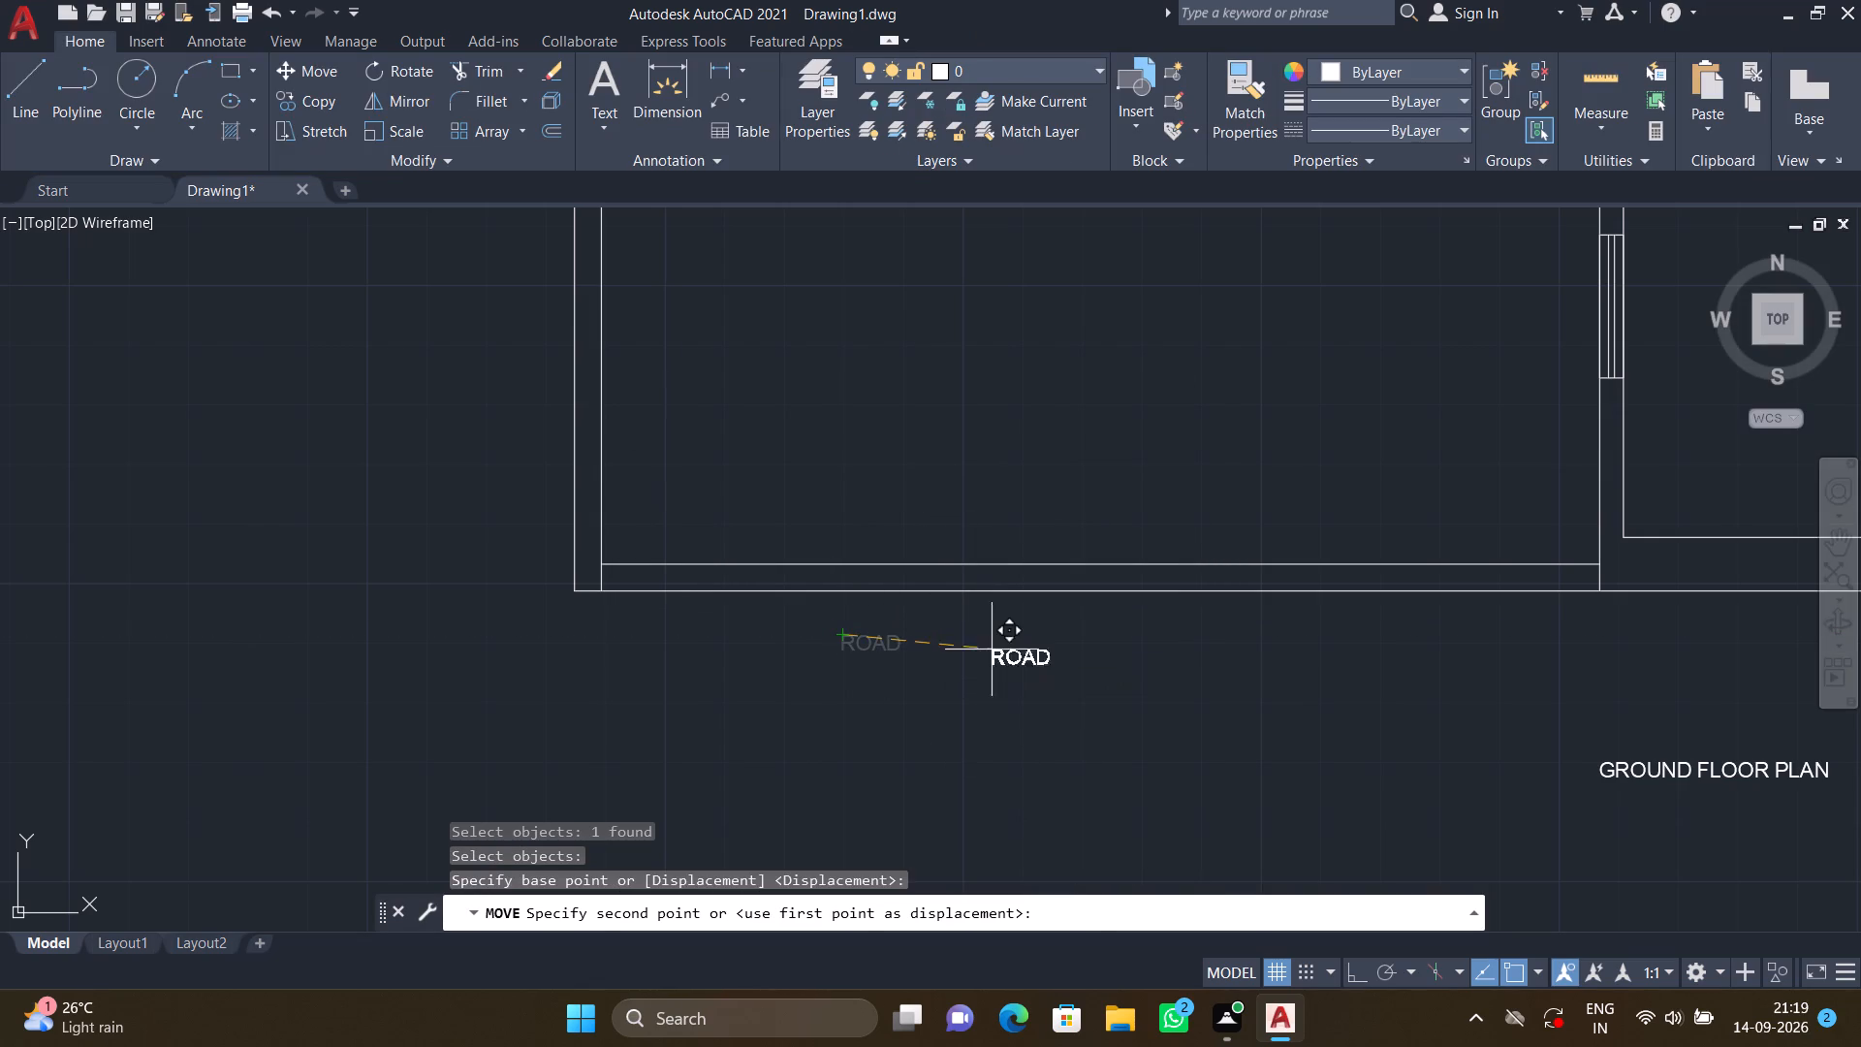
click(1069, 651)
Add a second multiline text "ROAD" outside the left wall of the lower-left space and save the text.
scroll(938, 622, down, 1)
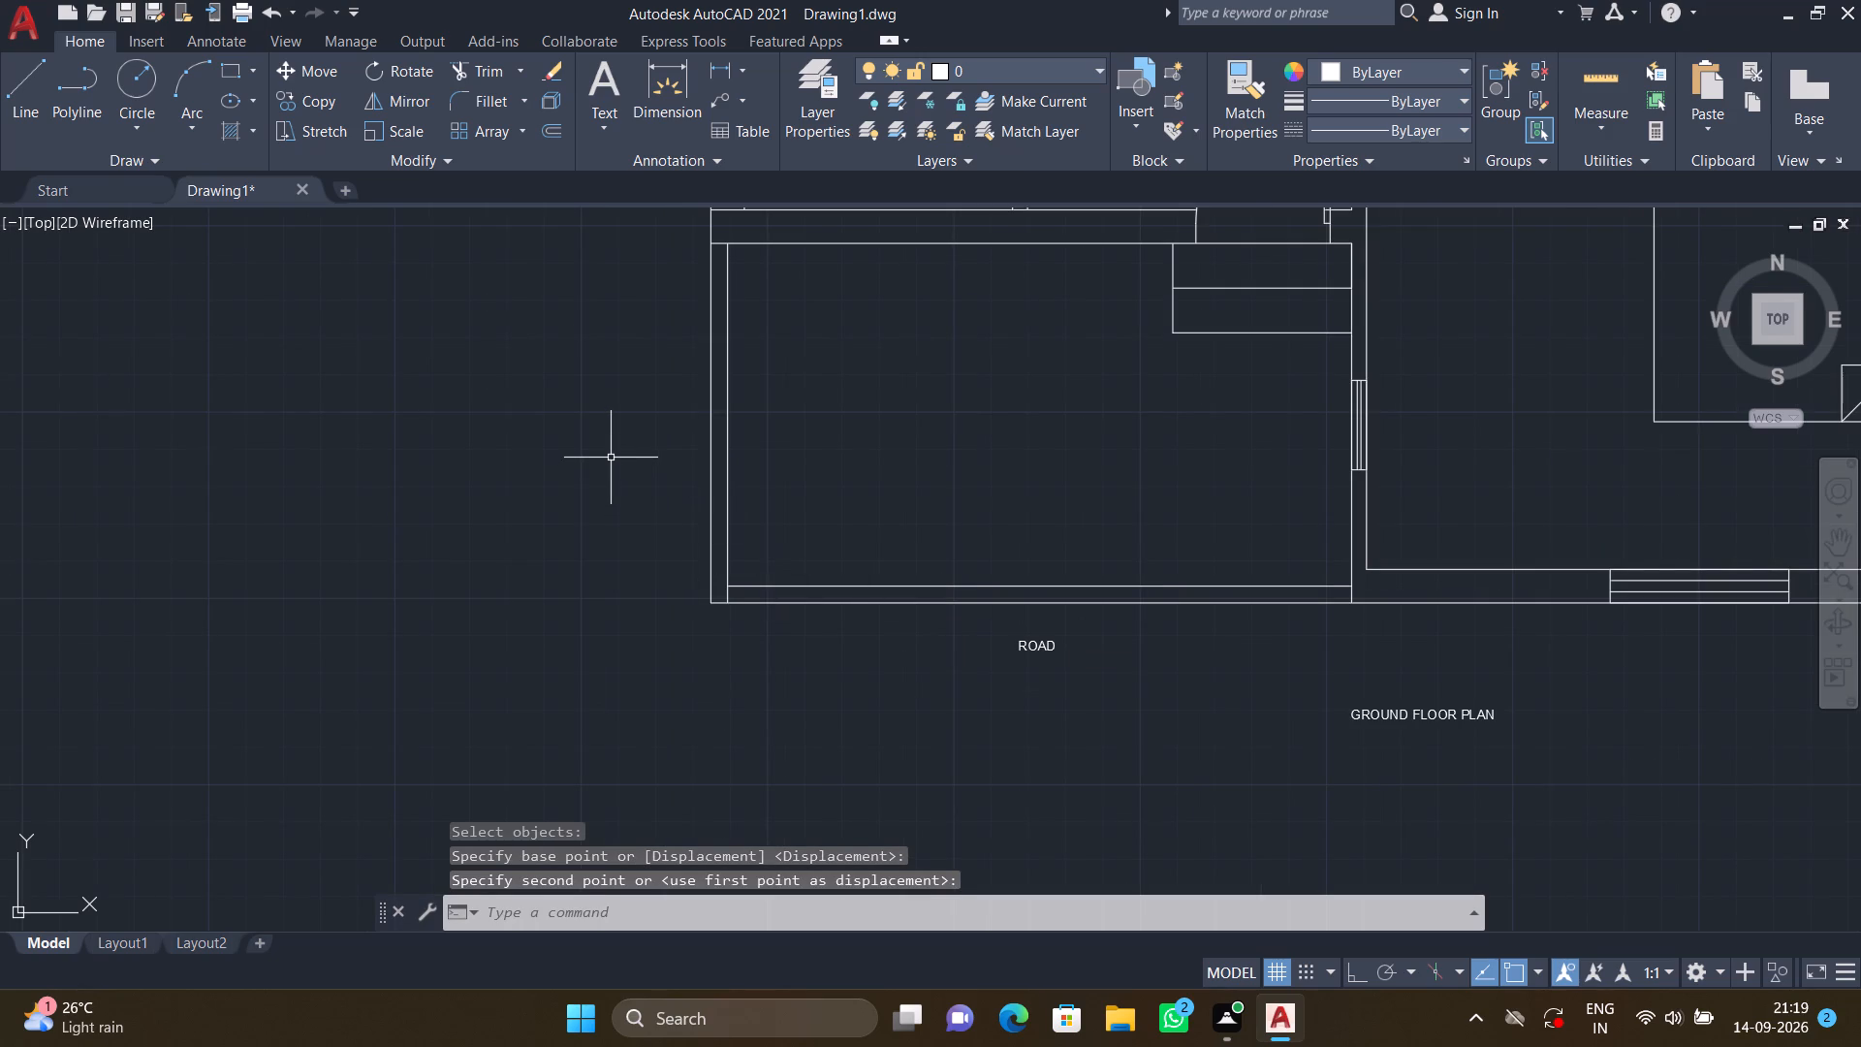
text(MT)
key(Return)
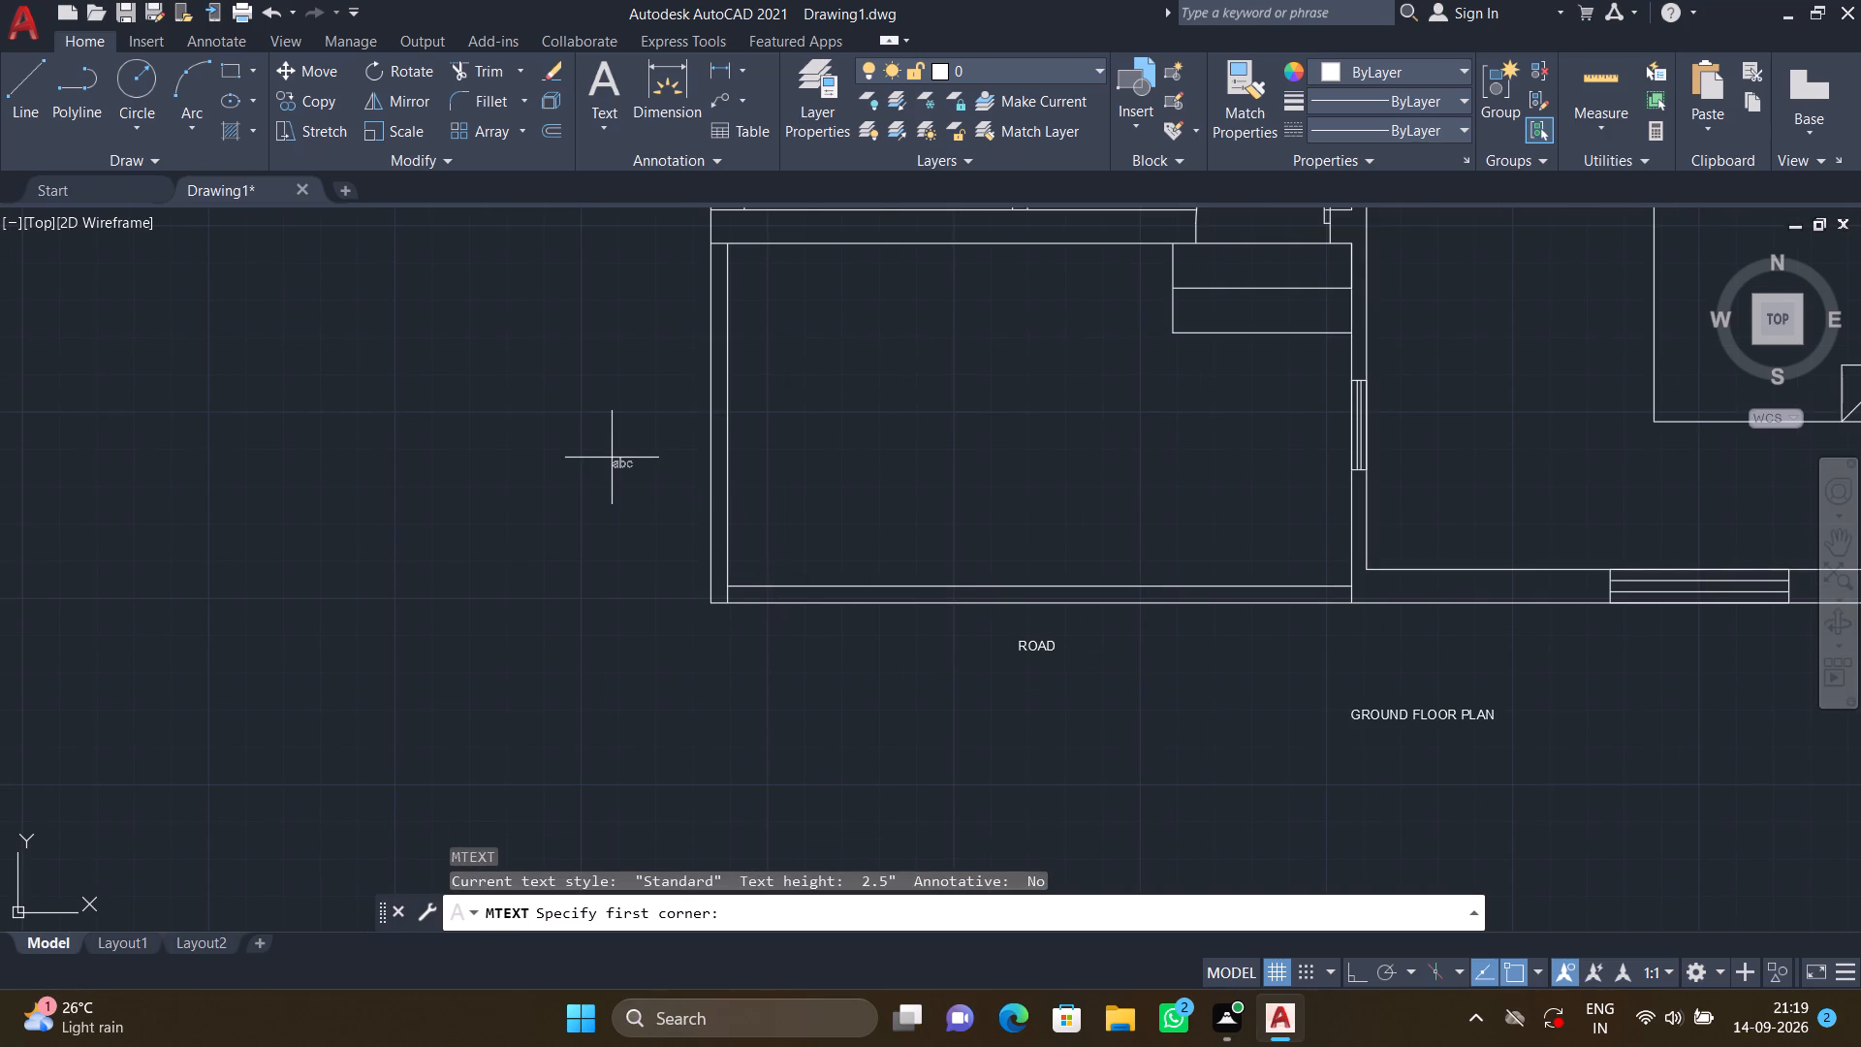
click(575, 470)
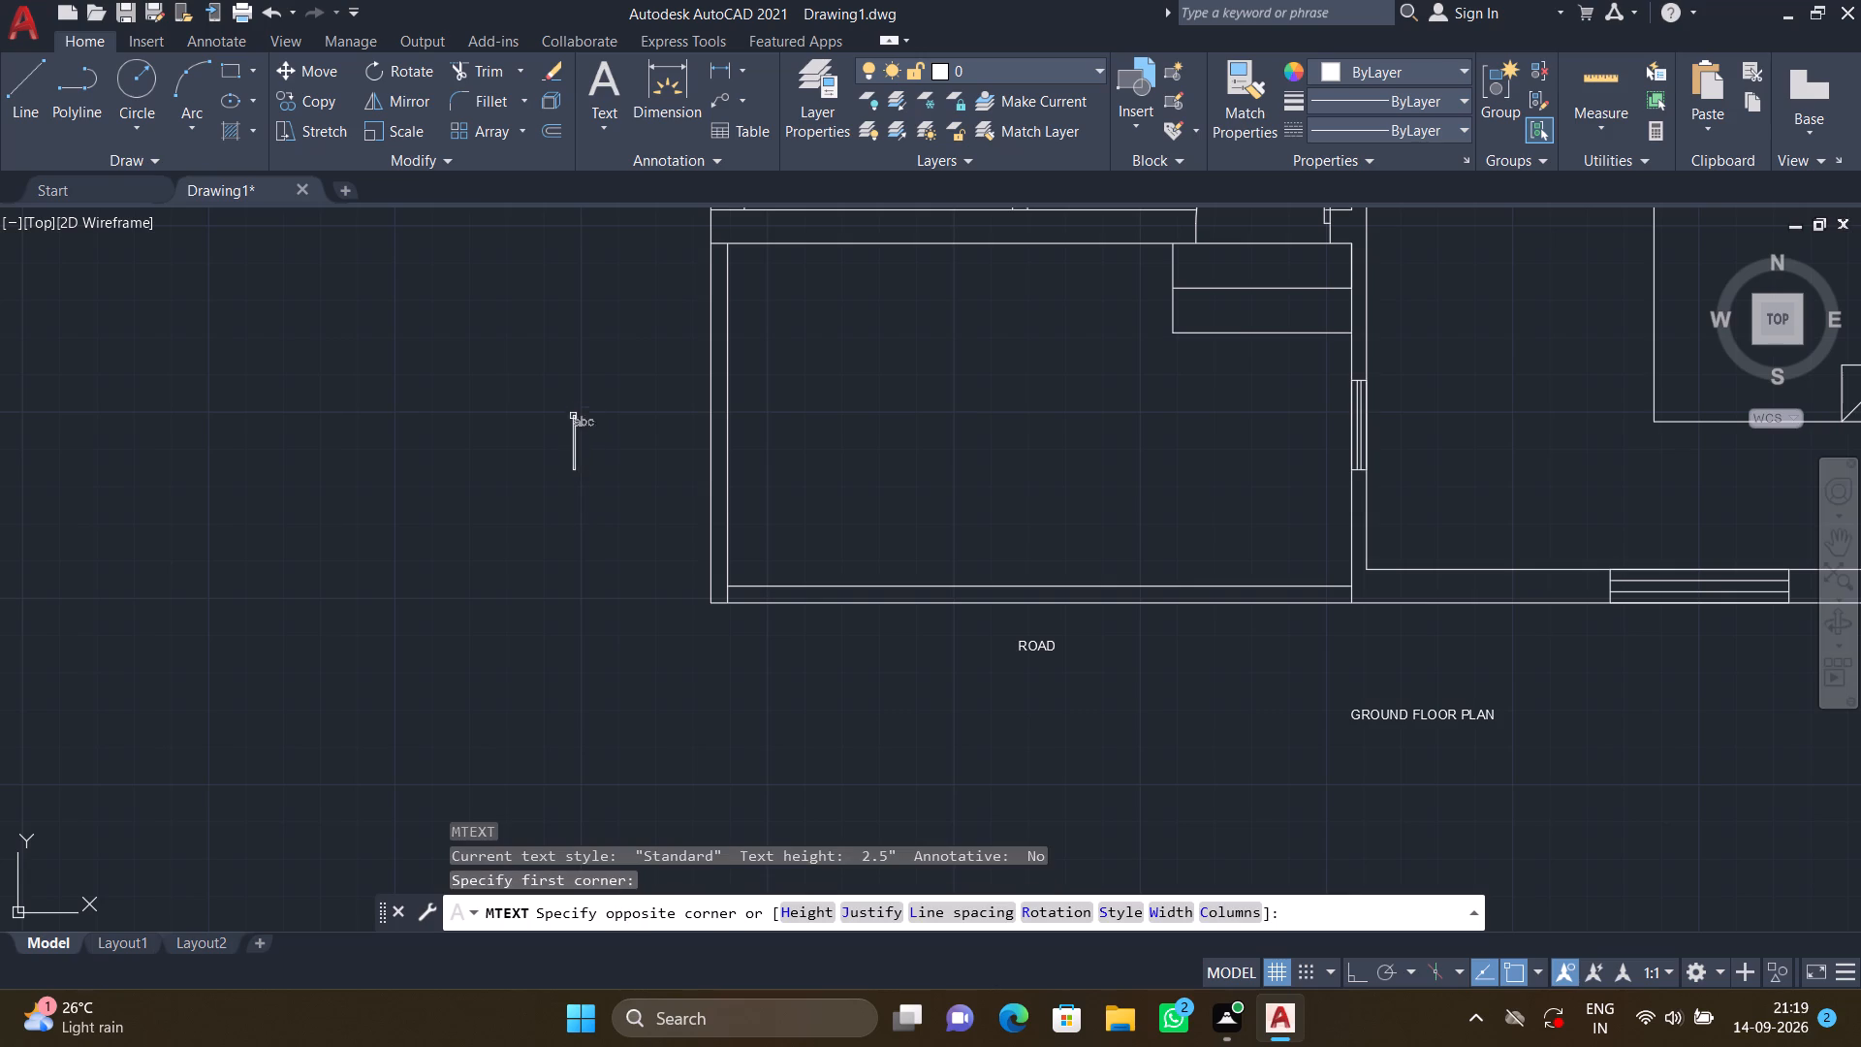
click(672, 375)
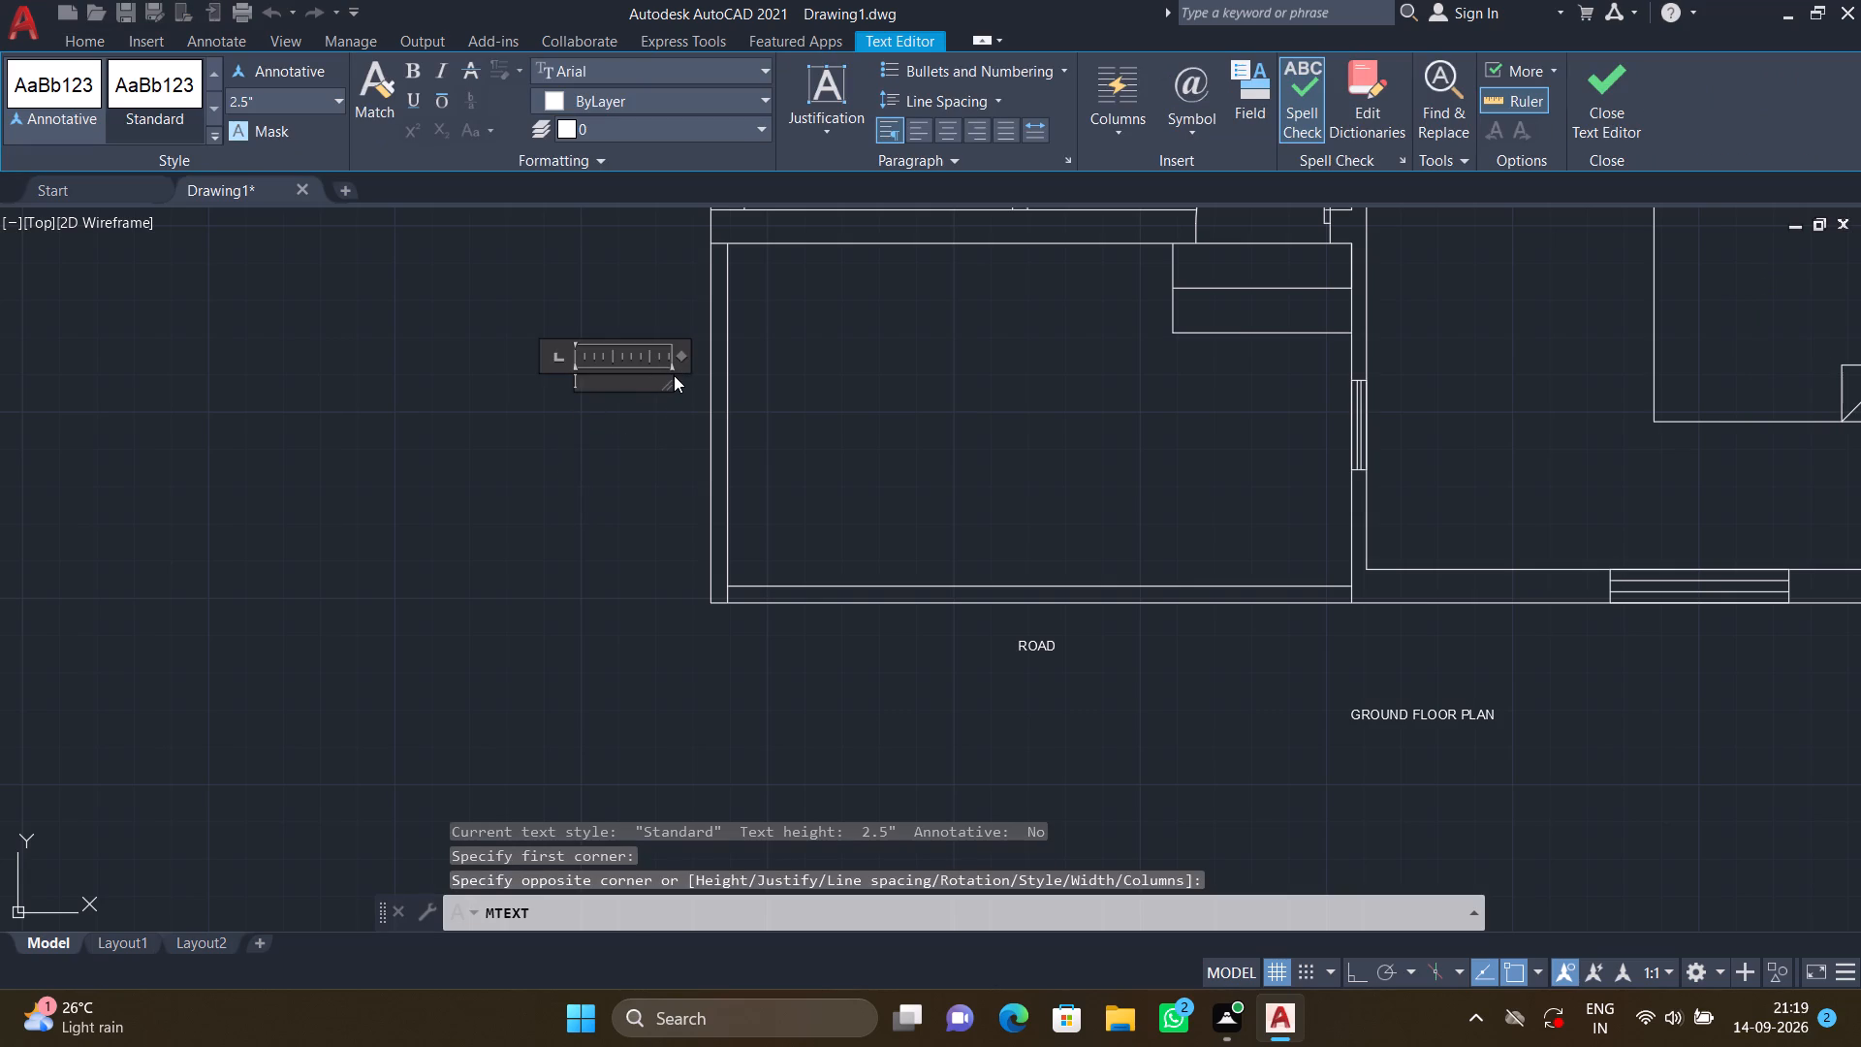
text(ROA)
key(d)
key(Return)
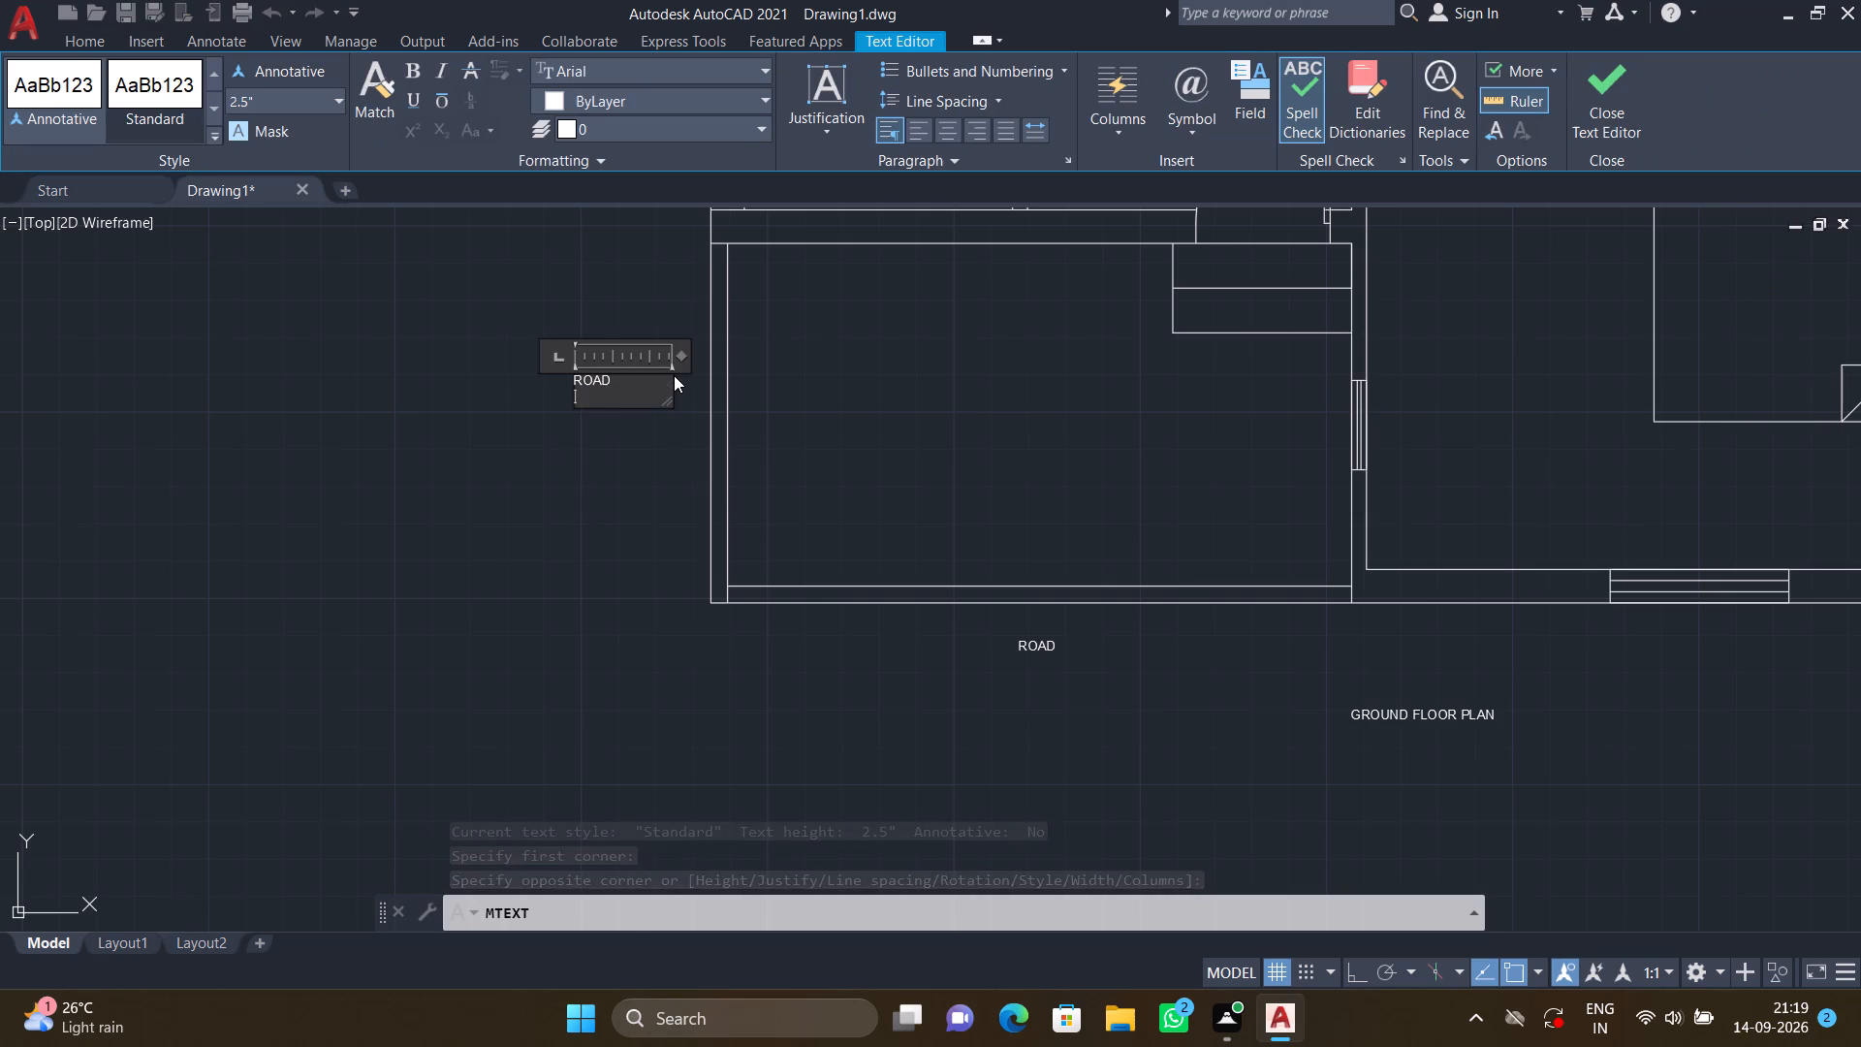
key(Escape)
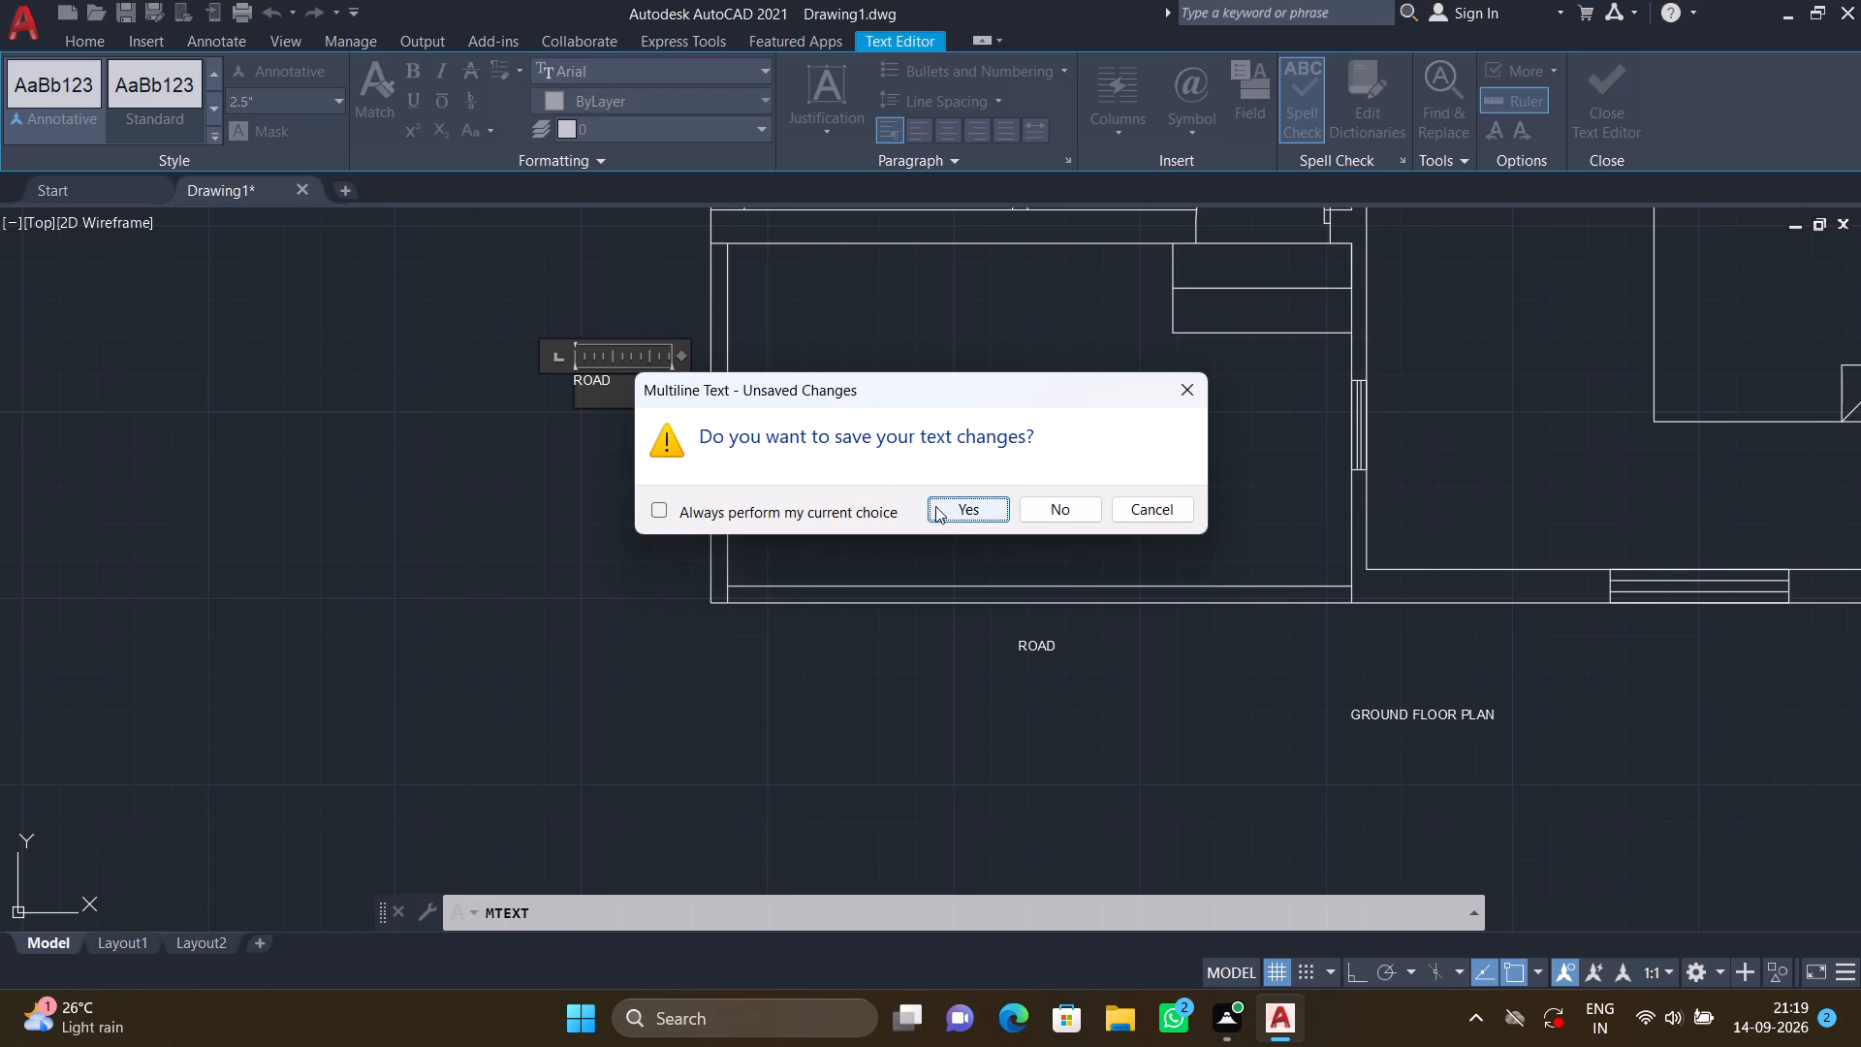
click(953, 511)
Rotate the ROAD text beside the left wall to 270° about its top-left corner, with Ortho on, so it reads downward.
scroll(552, 368, up, 1)
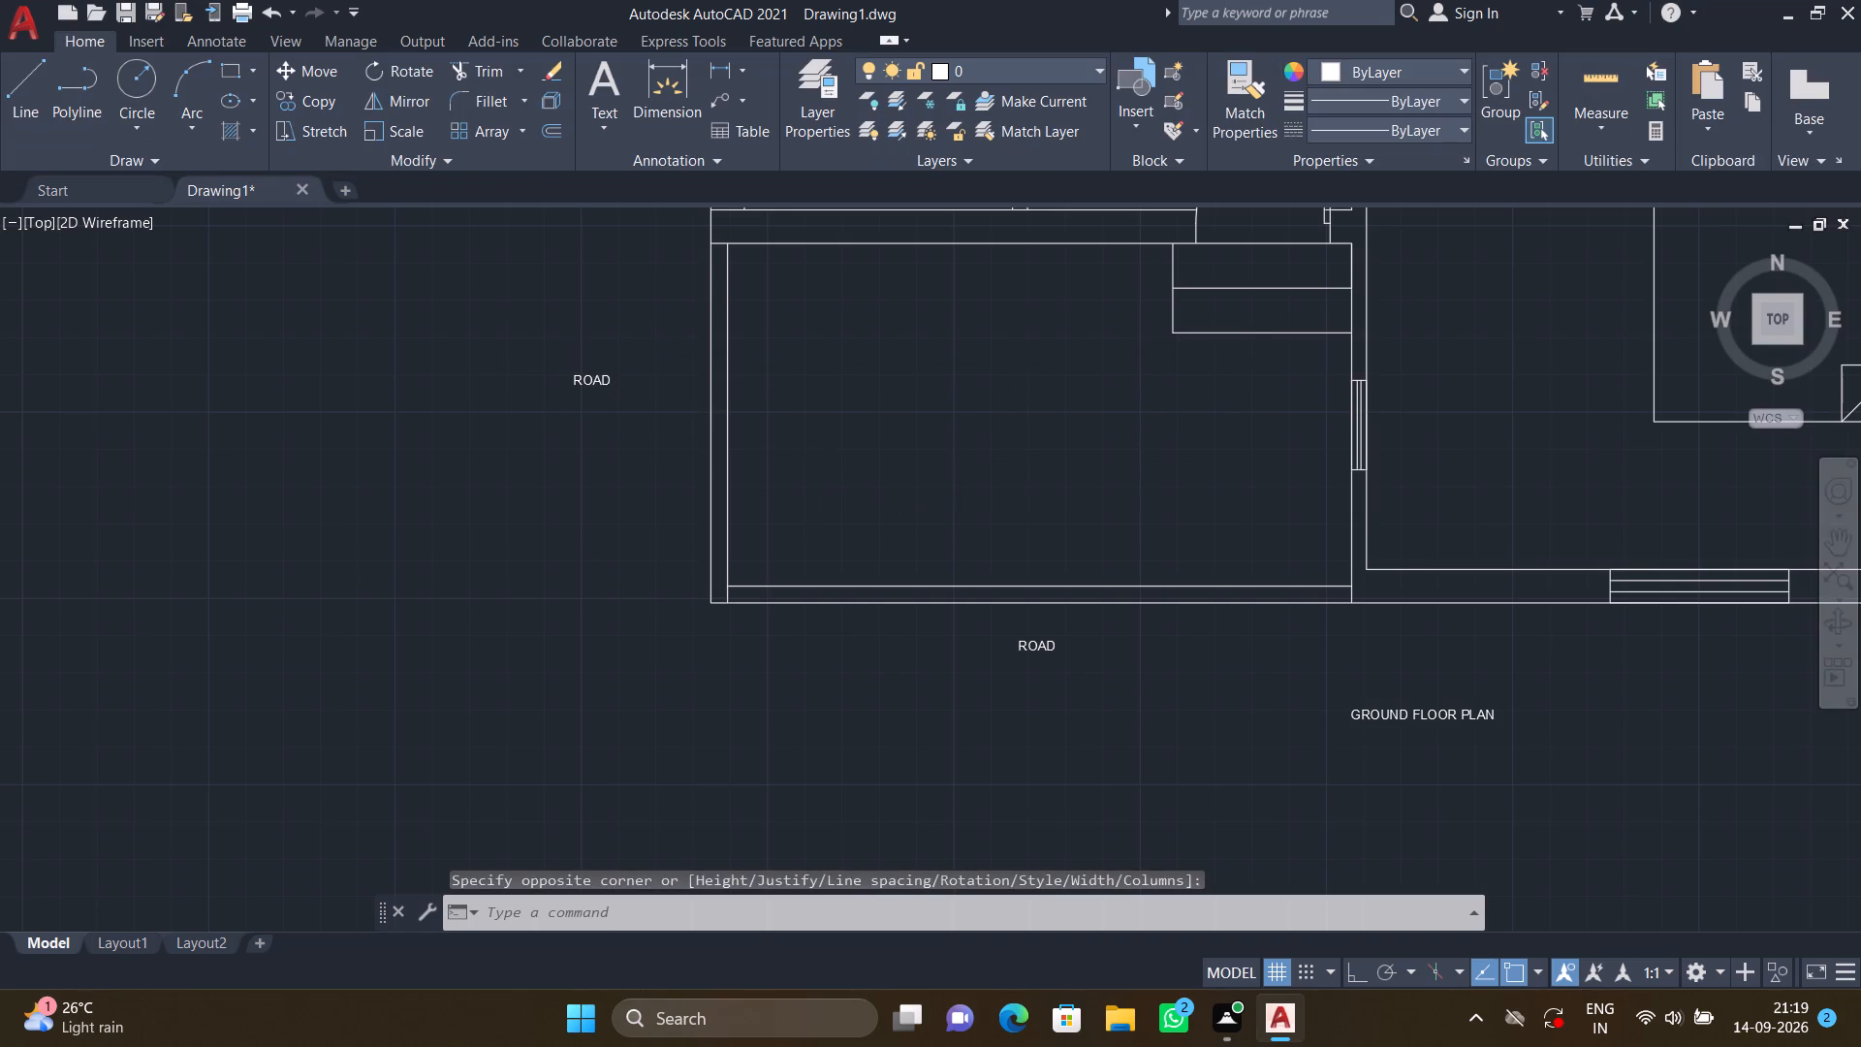
text(RO)
key(Return)
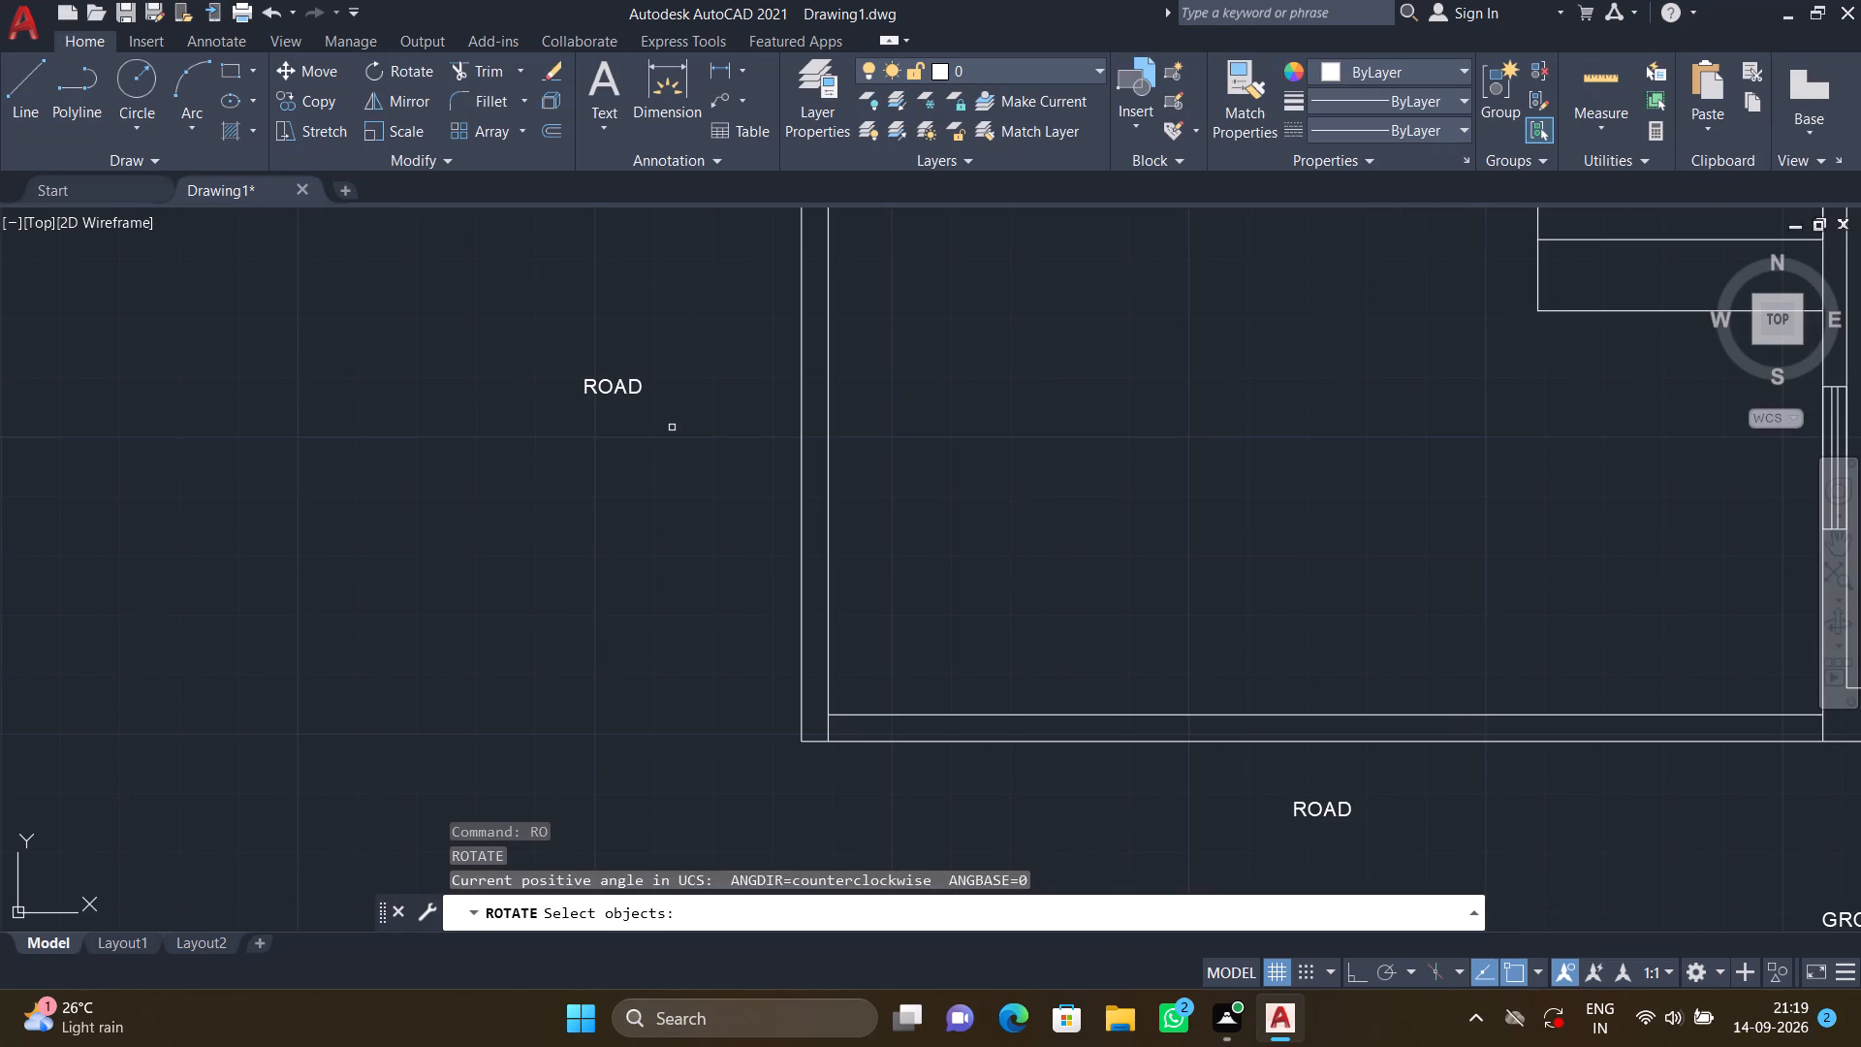
key(F8)
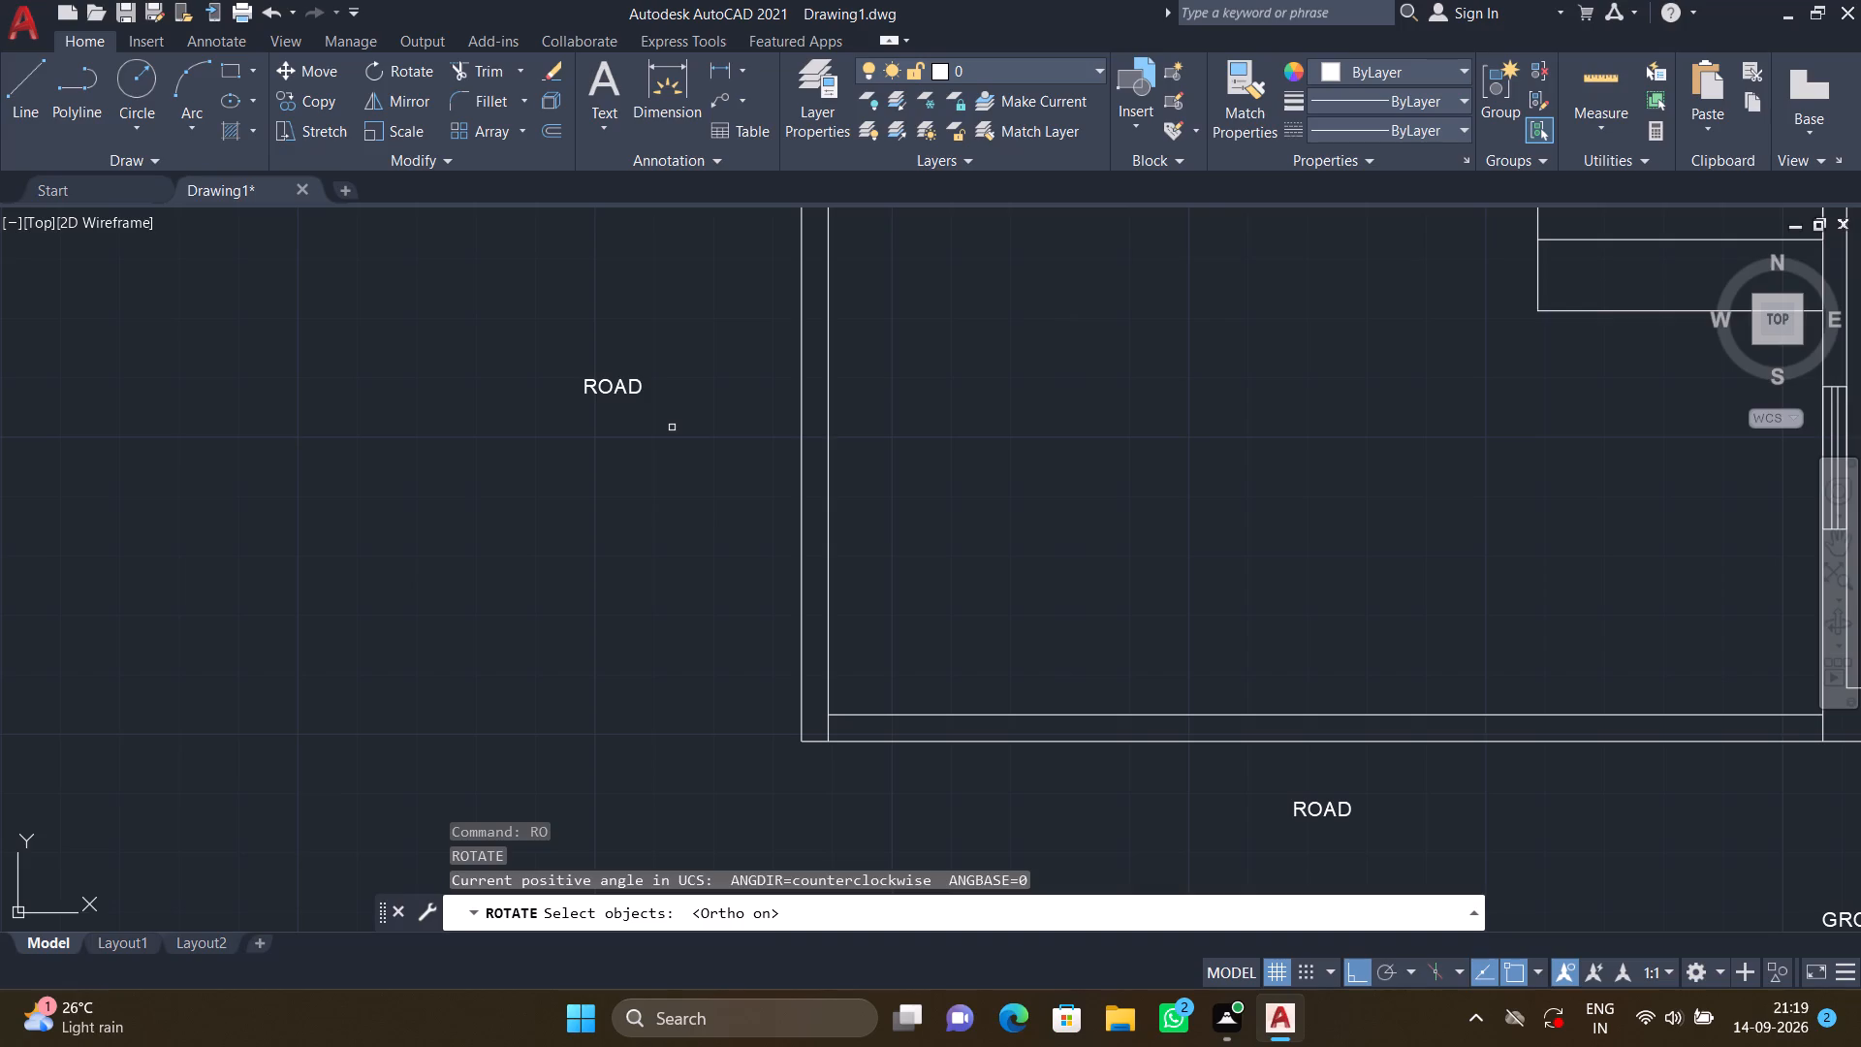
drag(691, 396, 681, 400)
click(546, 367)
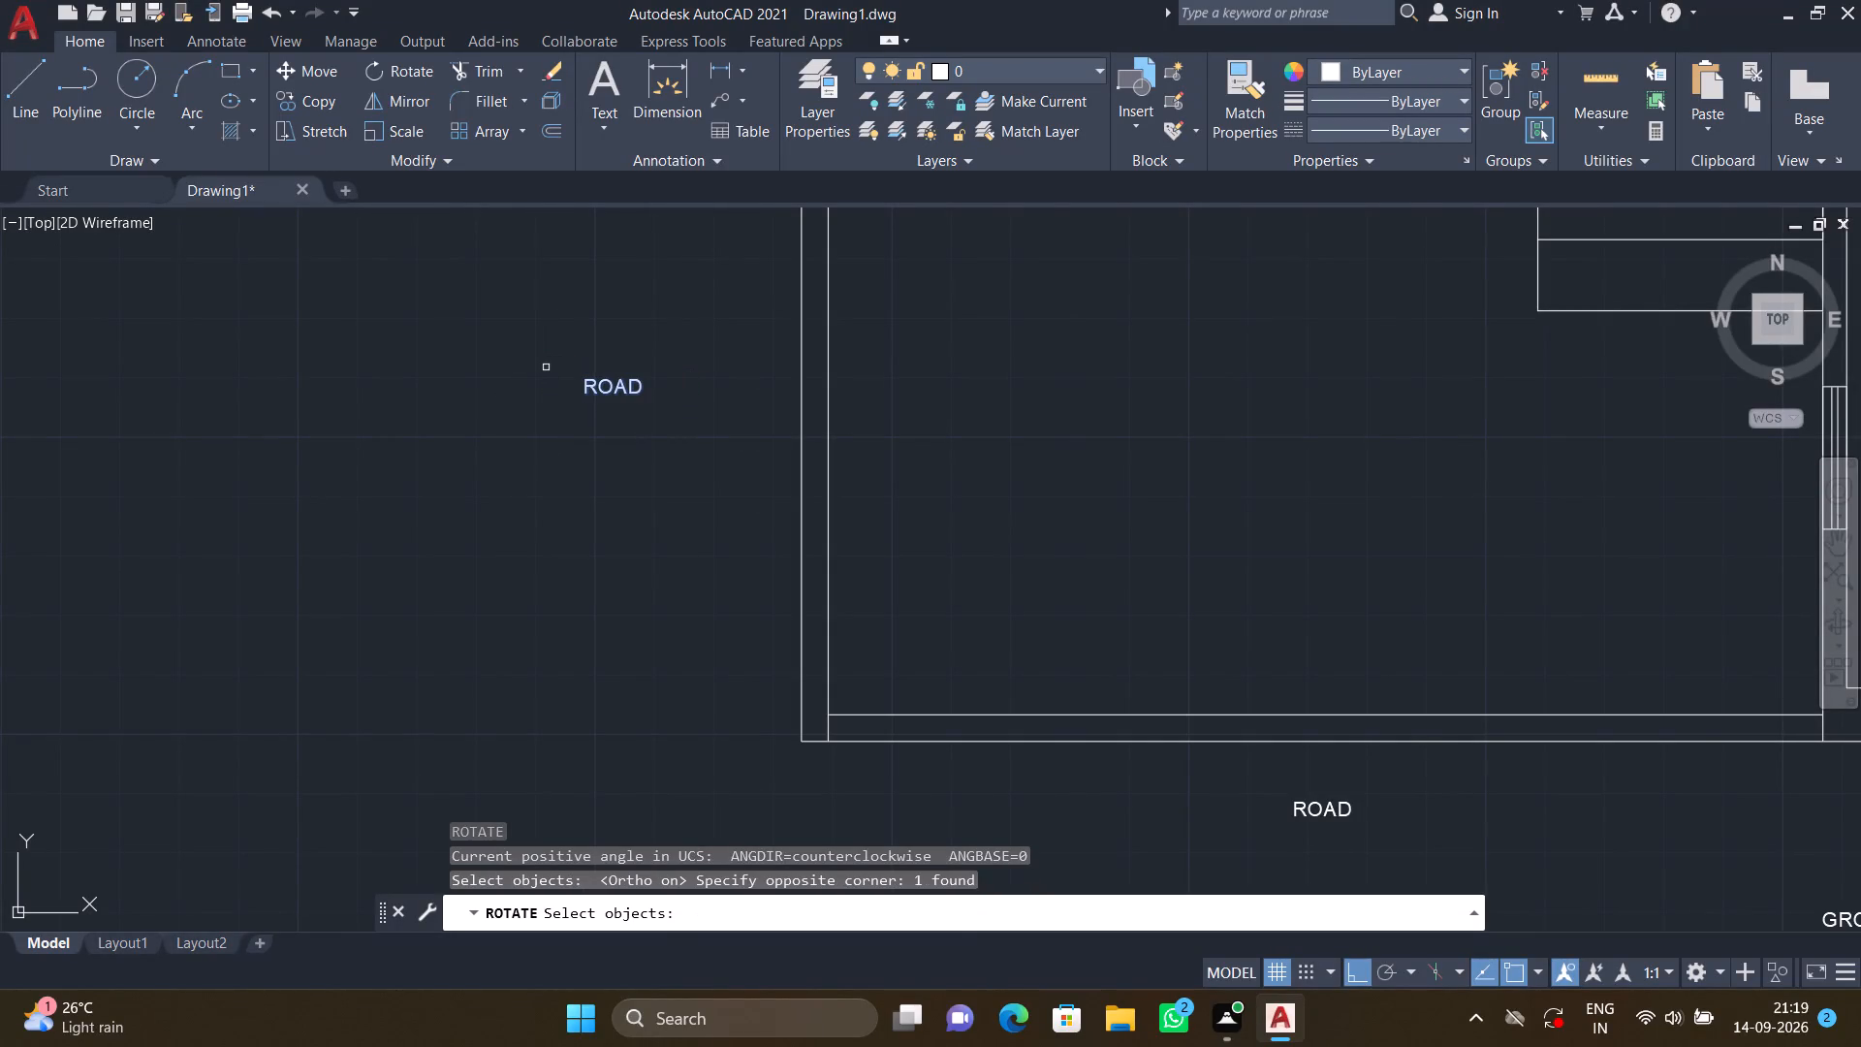
key(Return)
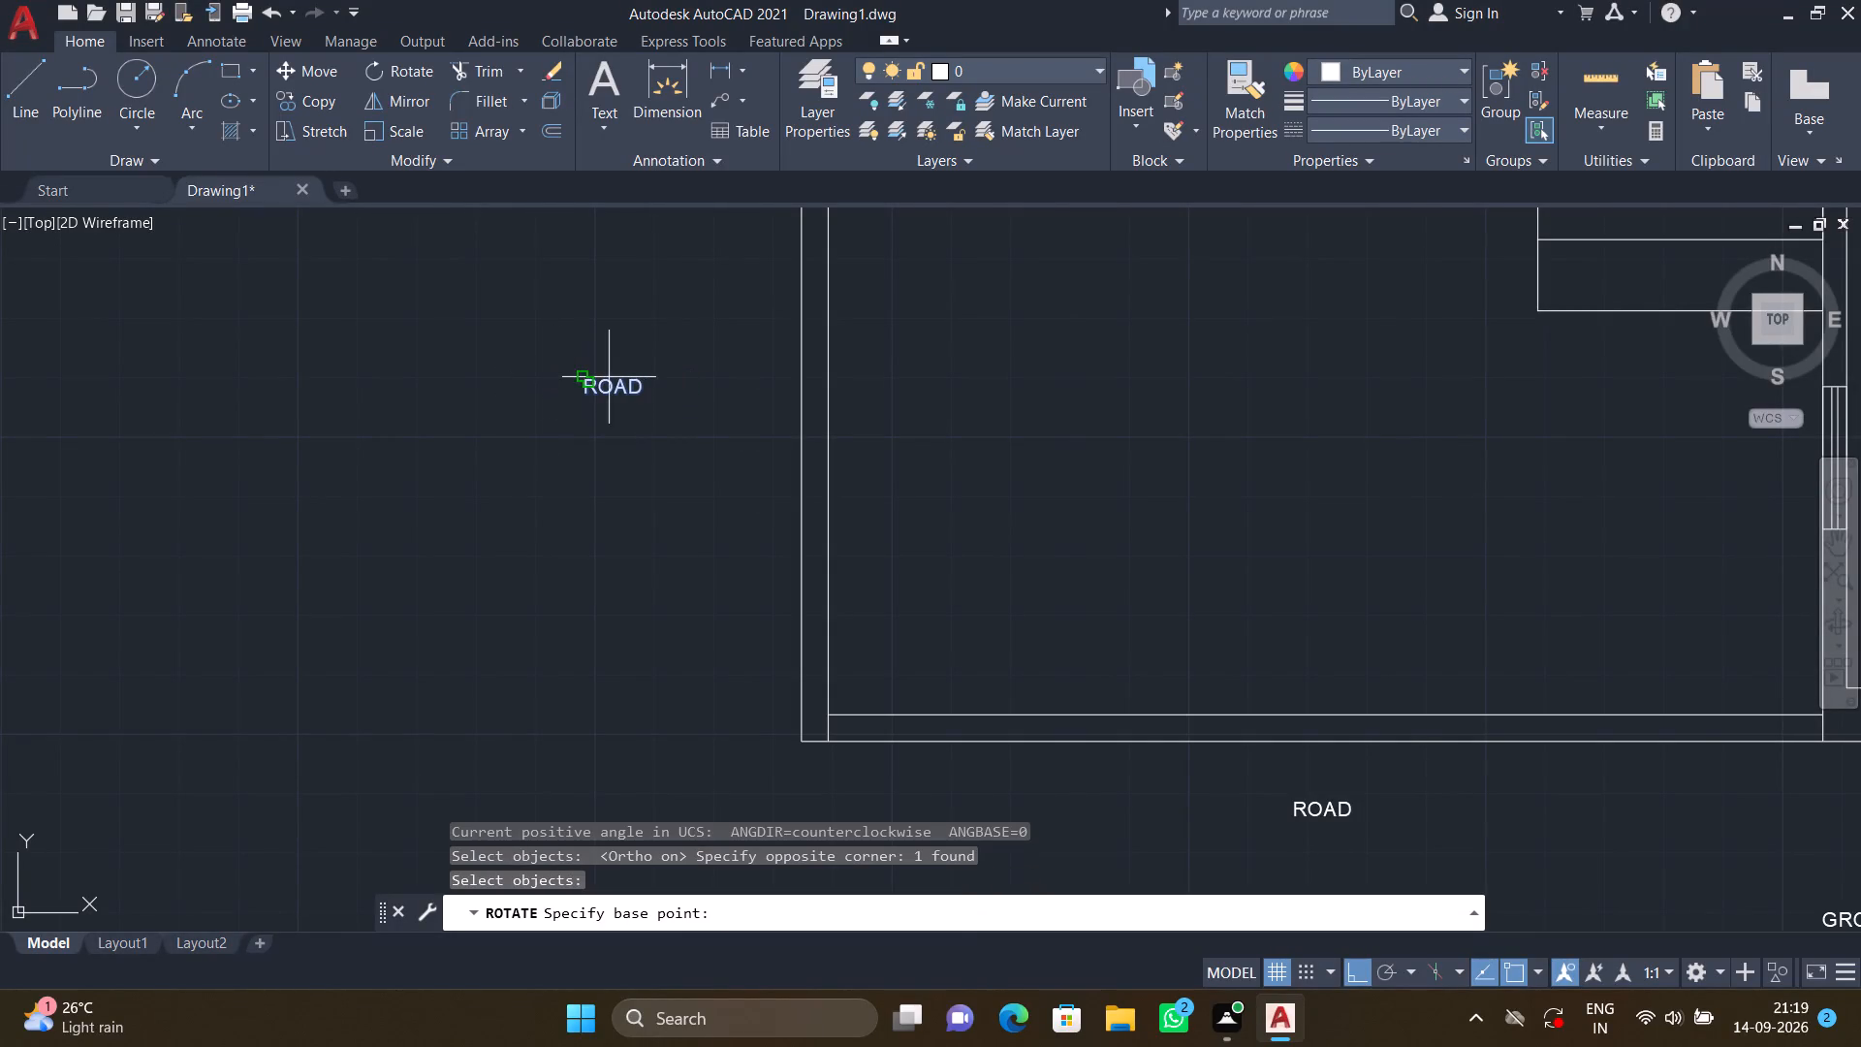
click(584, 381)
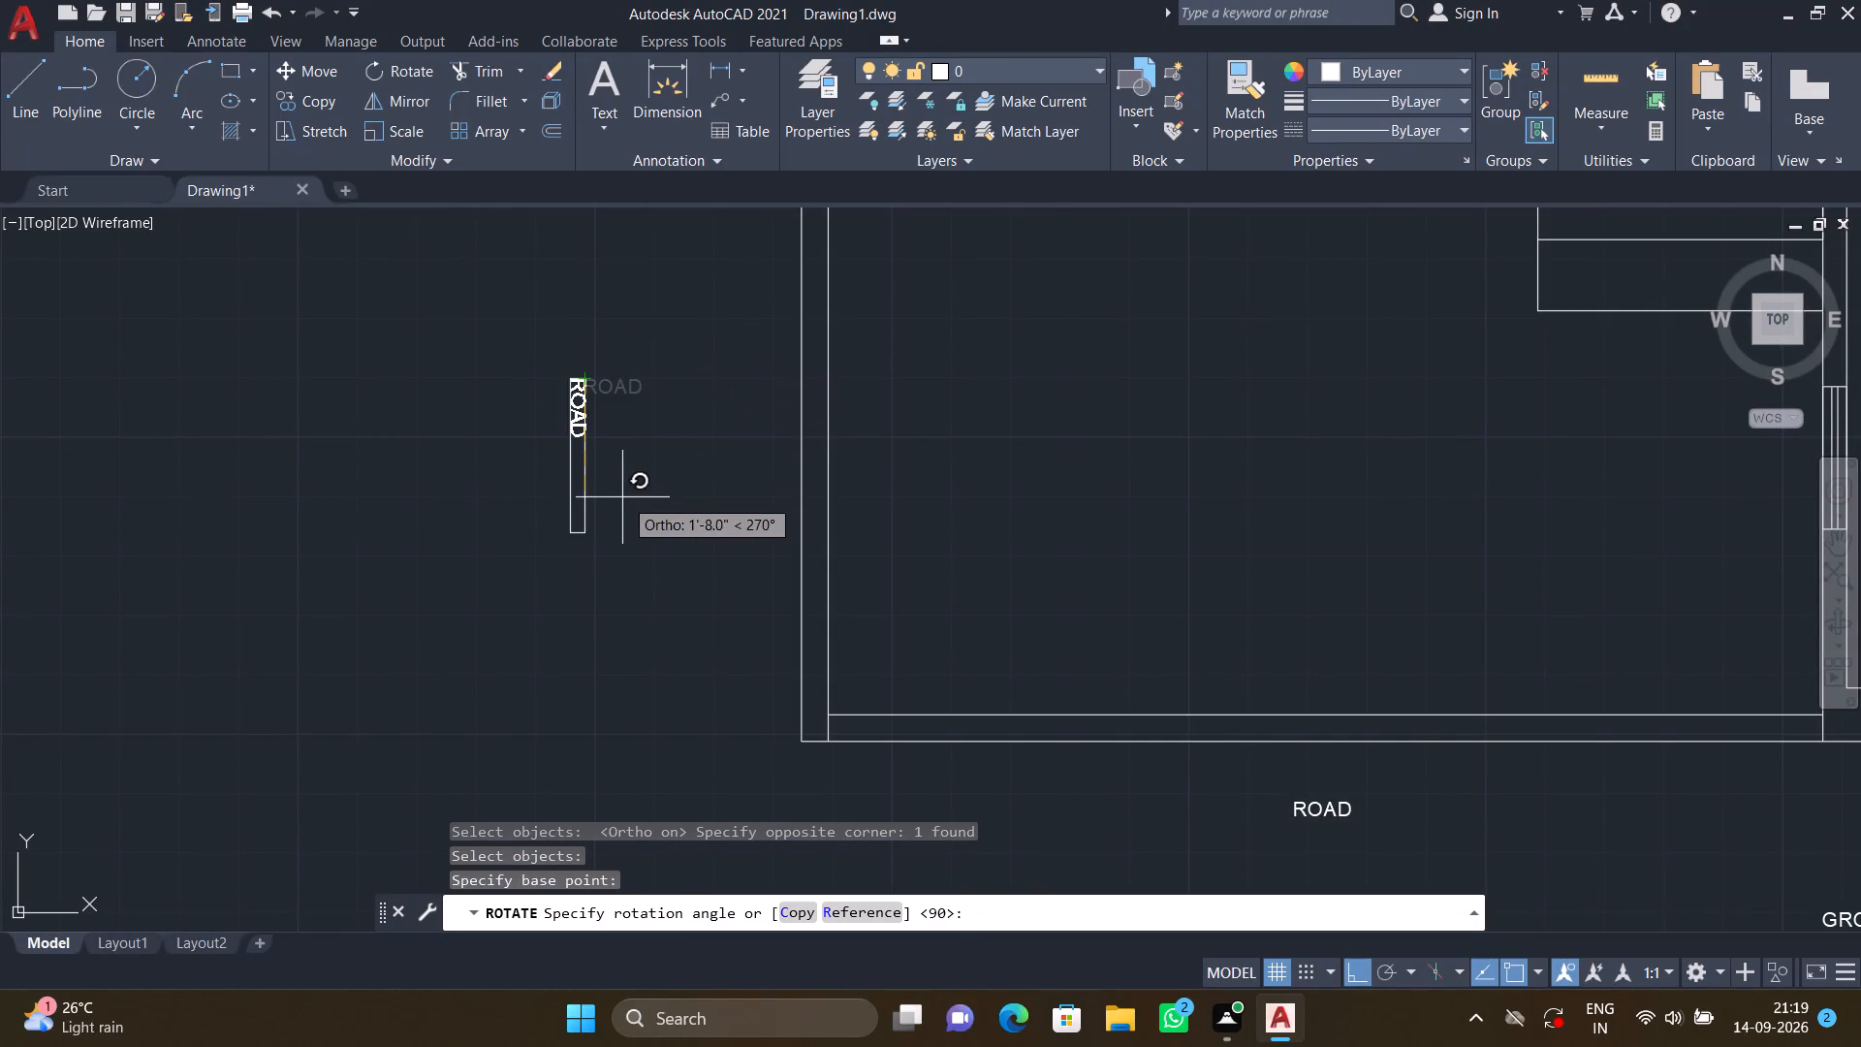
click(607, 488)
Move the rotated ROAD text horizontally about 2'-5" to the right, close to the left outer wall.
key(m)
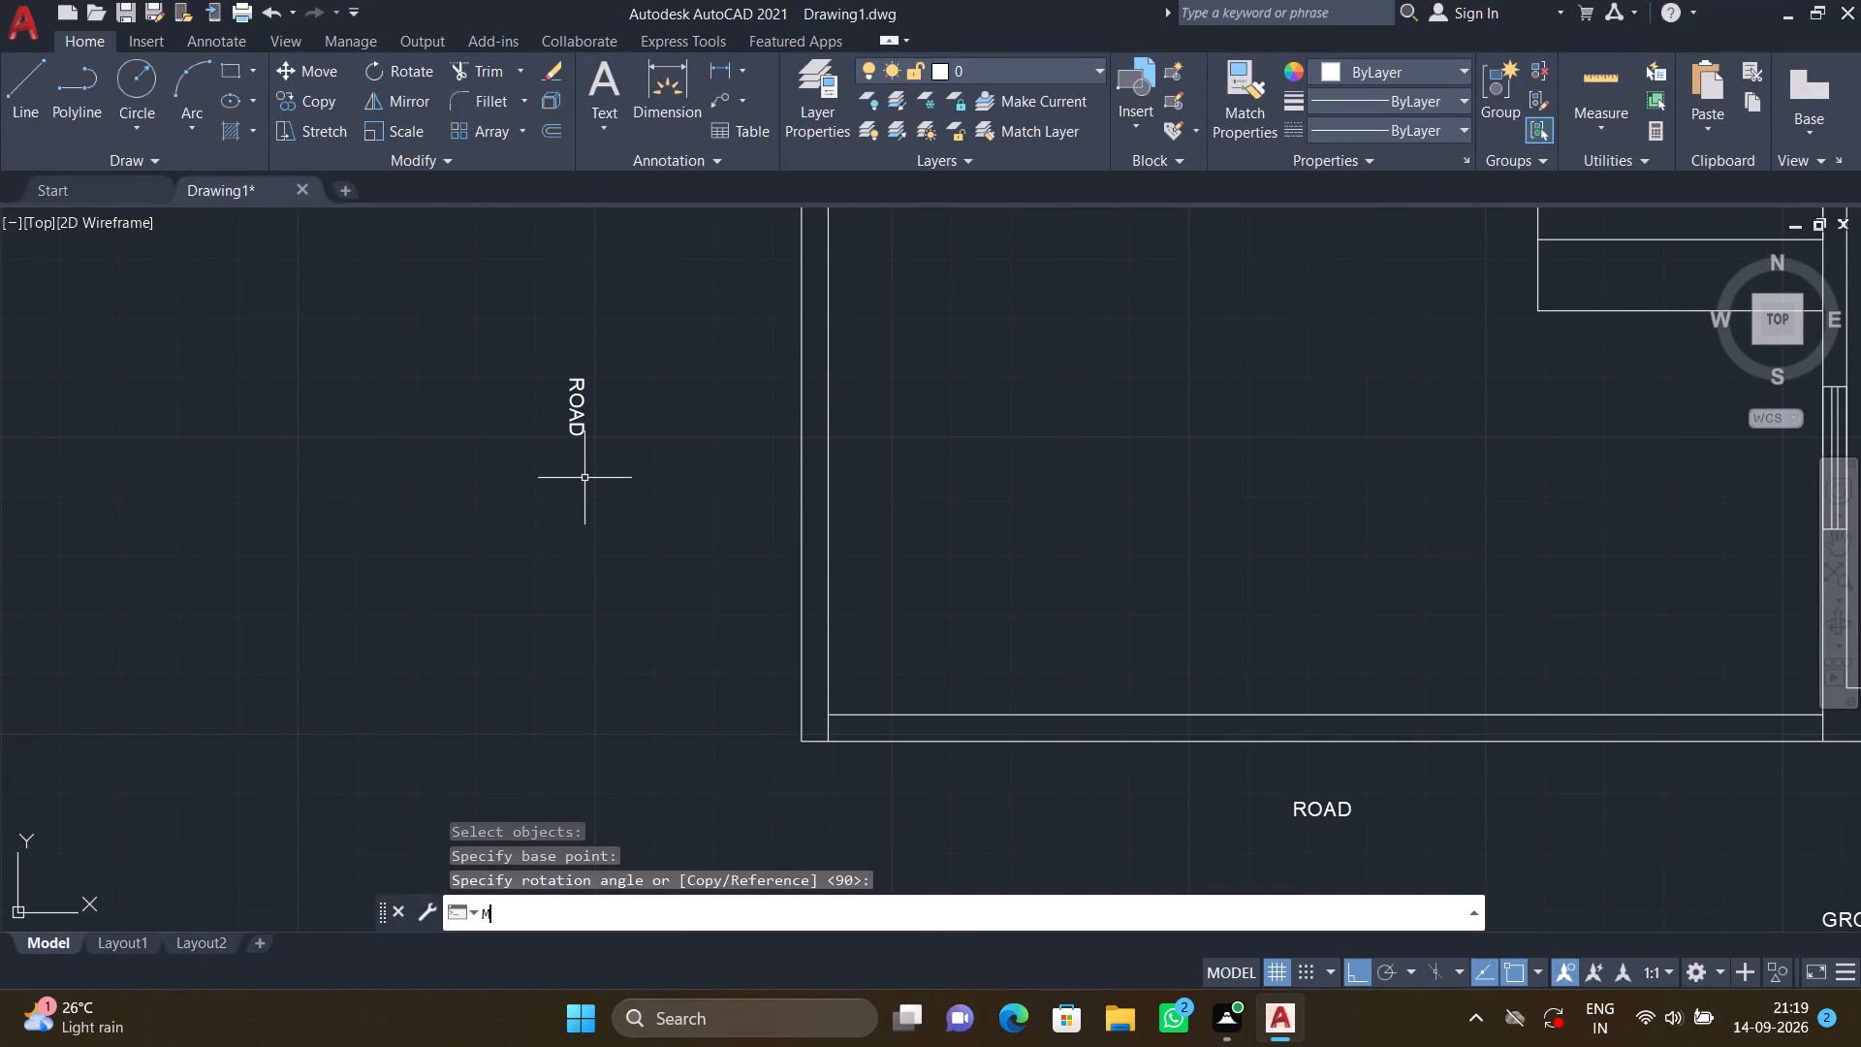
key(Return)
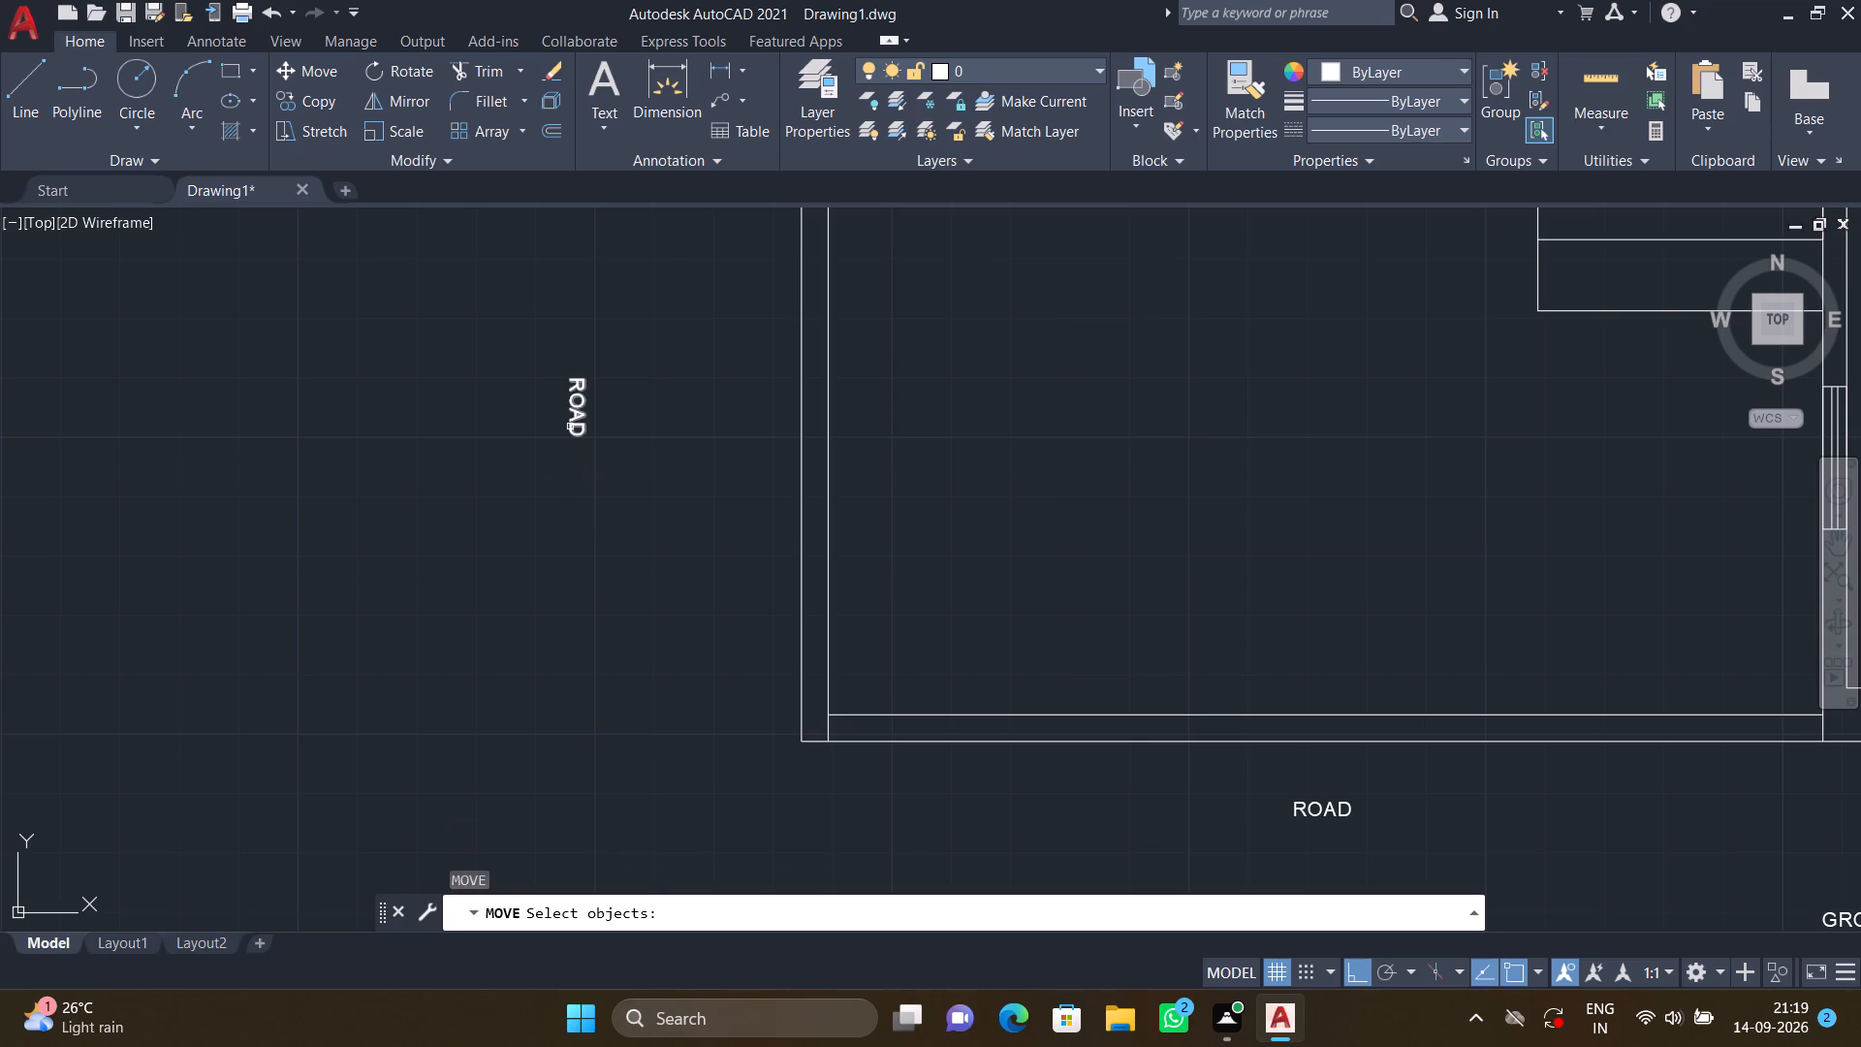
click(570, 427)
key(Return)
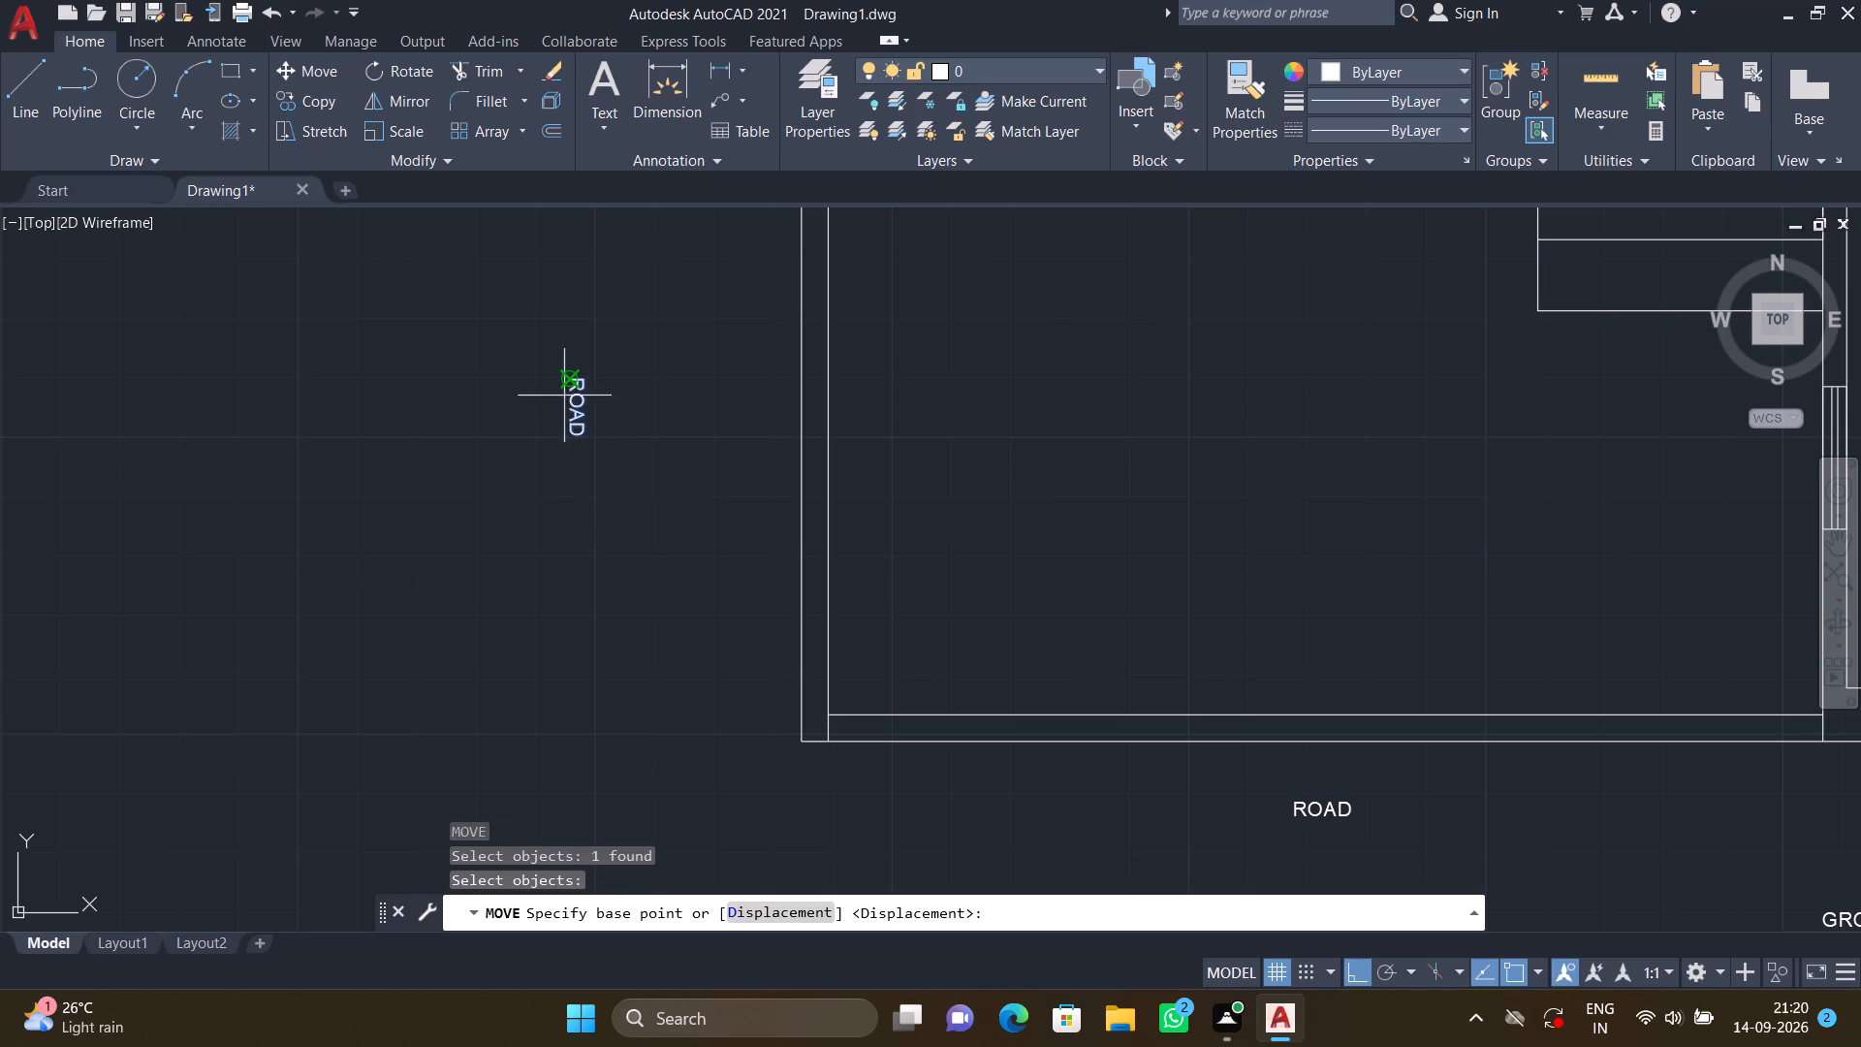
click(566, 373)
scroll(710, 376, up, 1)
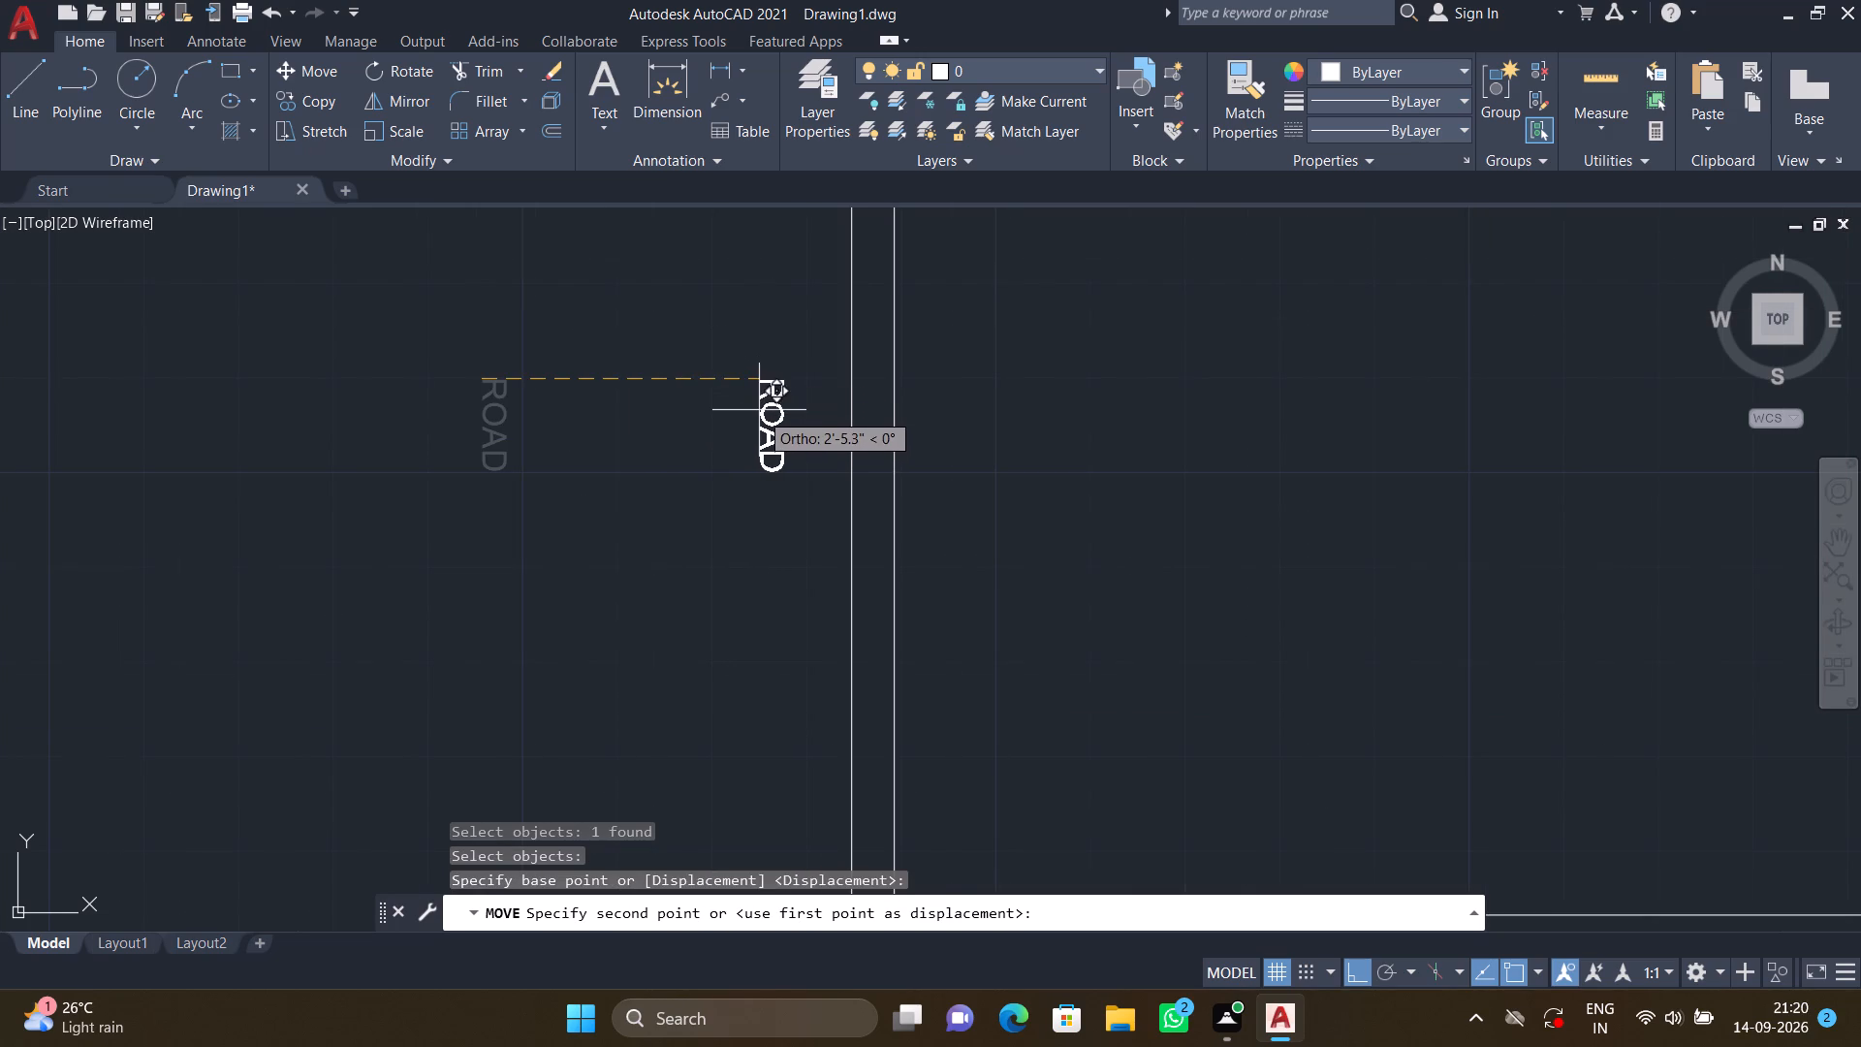
click(759, 408)
Draw a closed 2' by 9" horizontal rectangle with lines in the empty area below and left of the plan.
scroll(748, 374, down, 2)
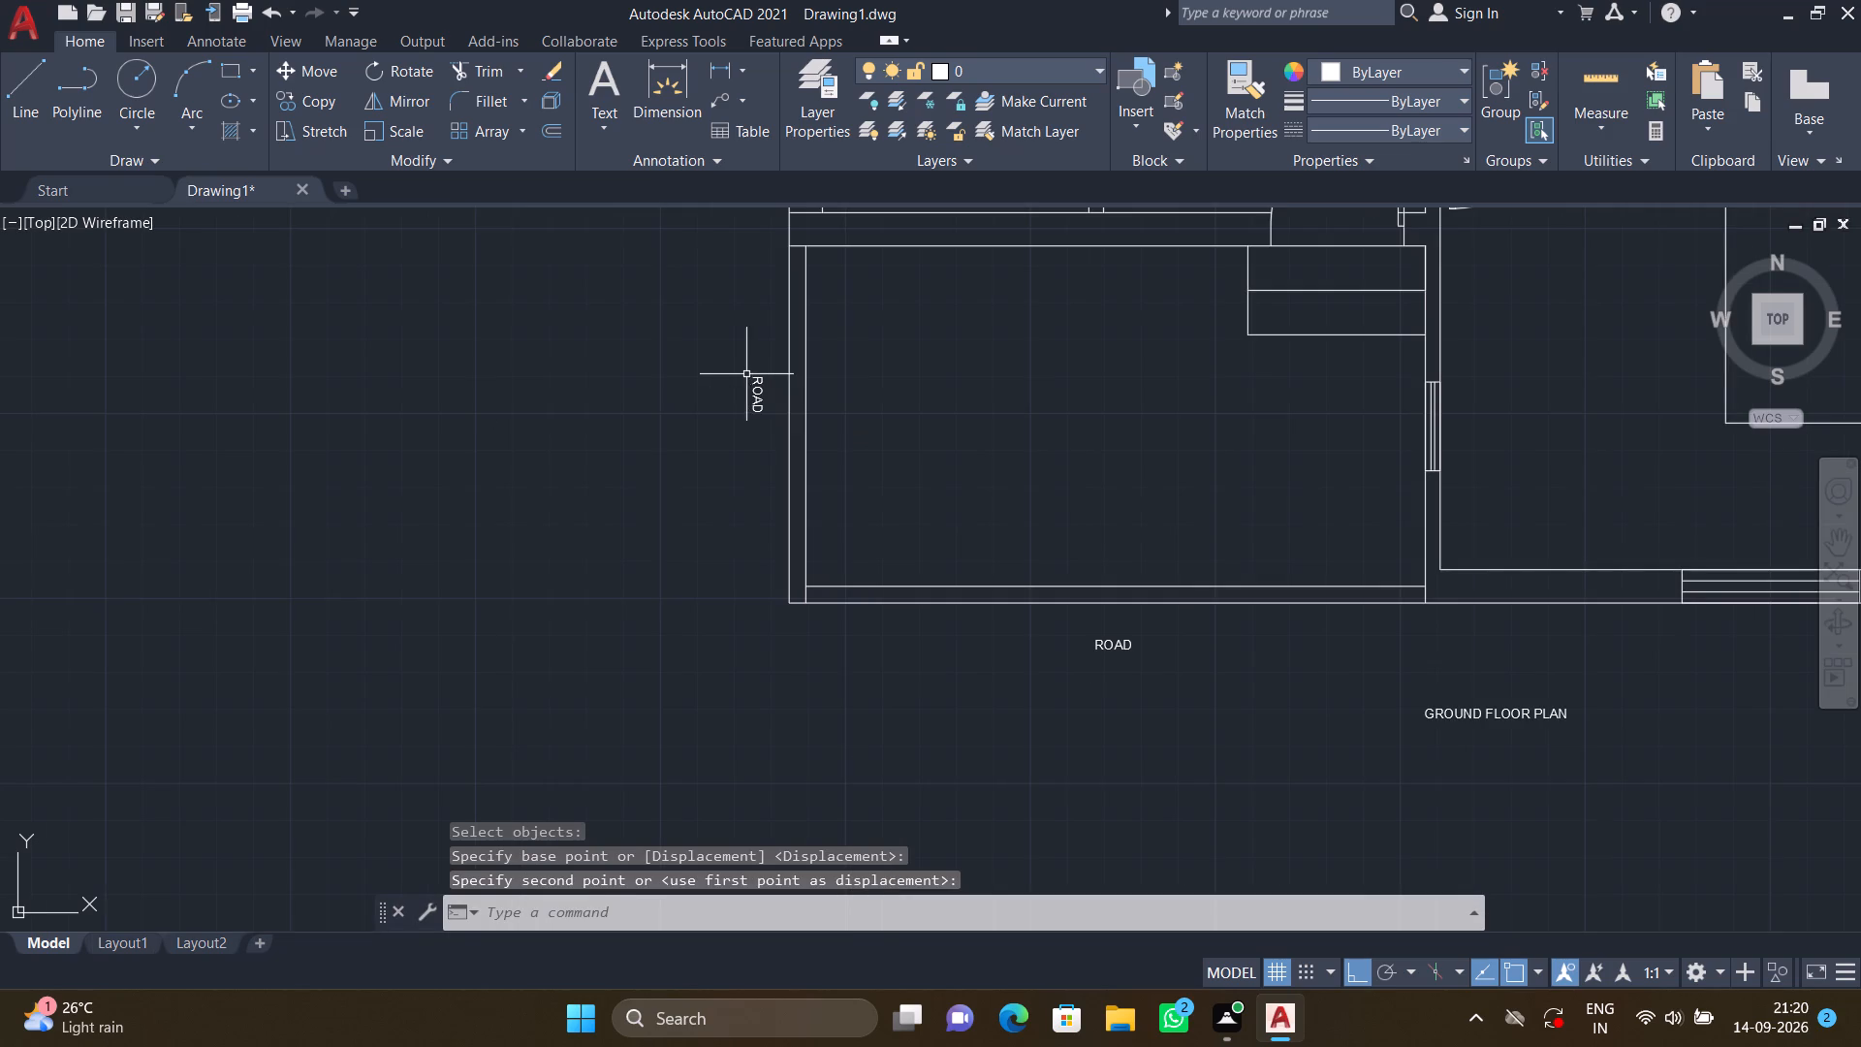
middle_drag(730, 372, 697, 453)
scroll(697, 423, down, 2)
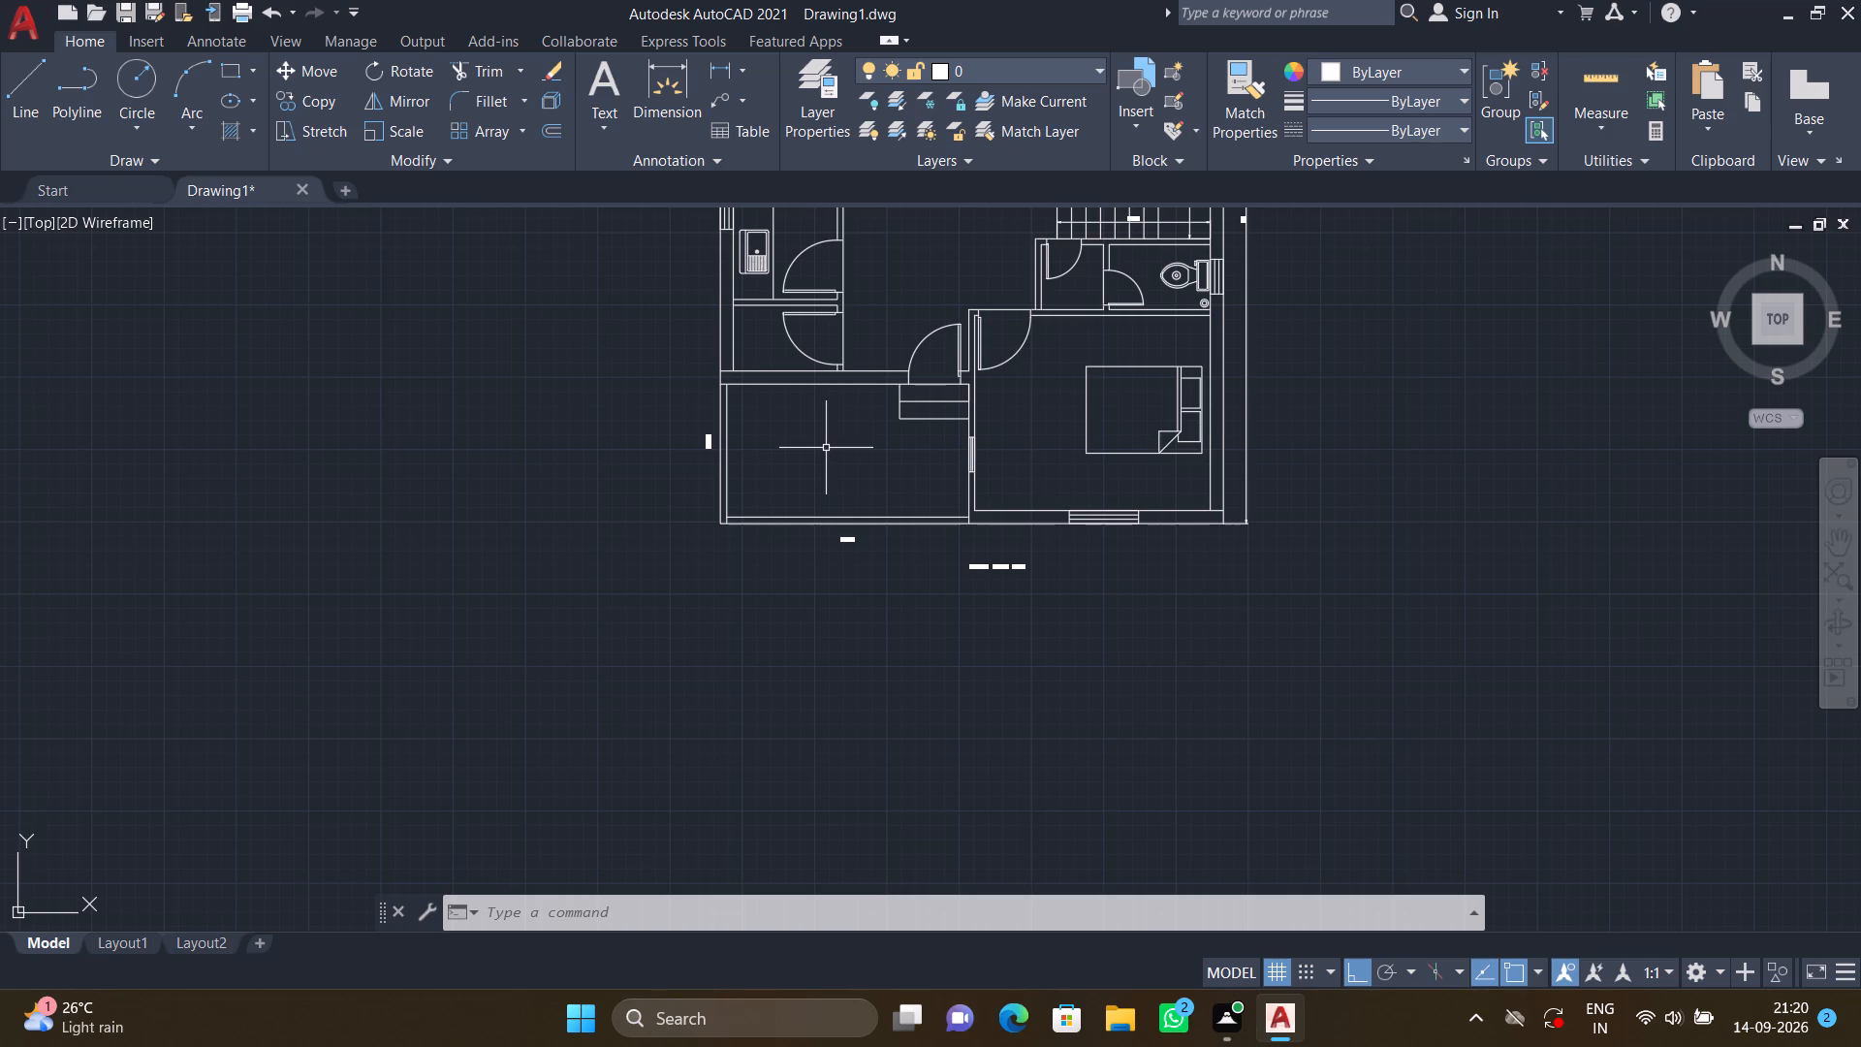
key(l)
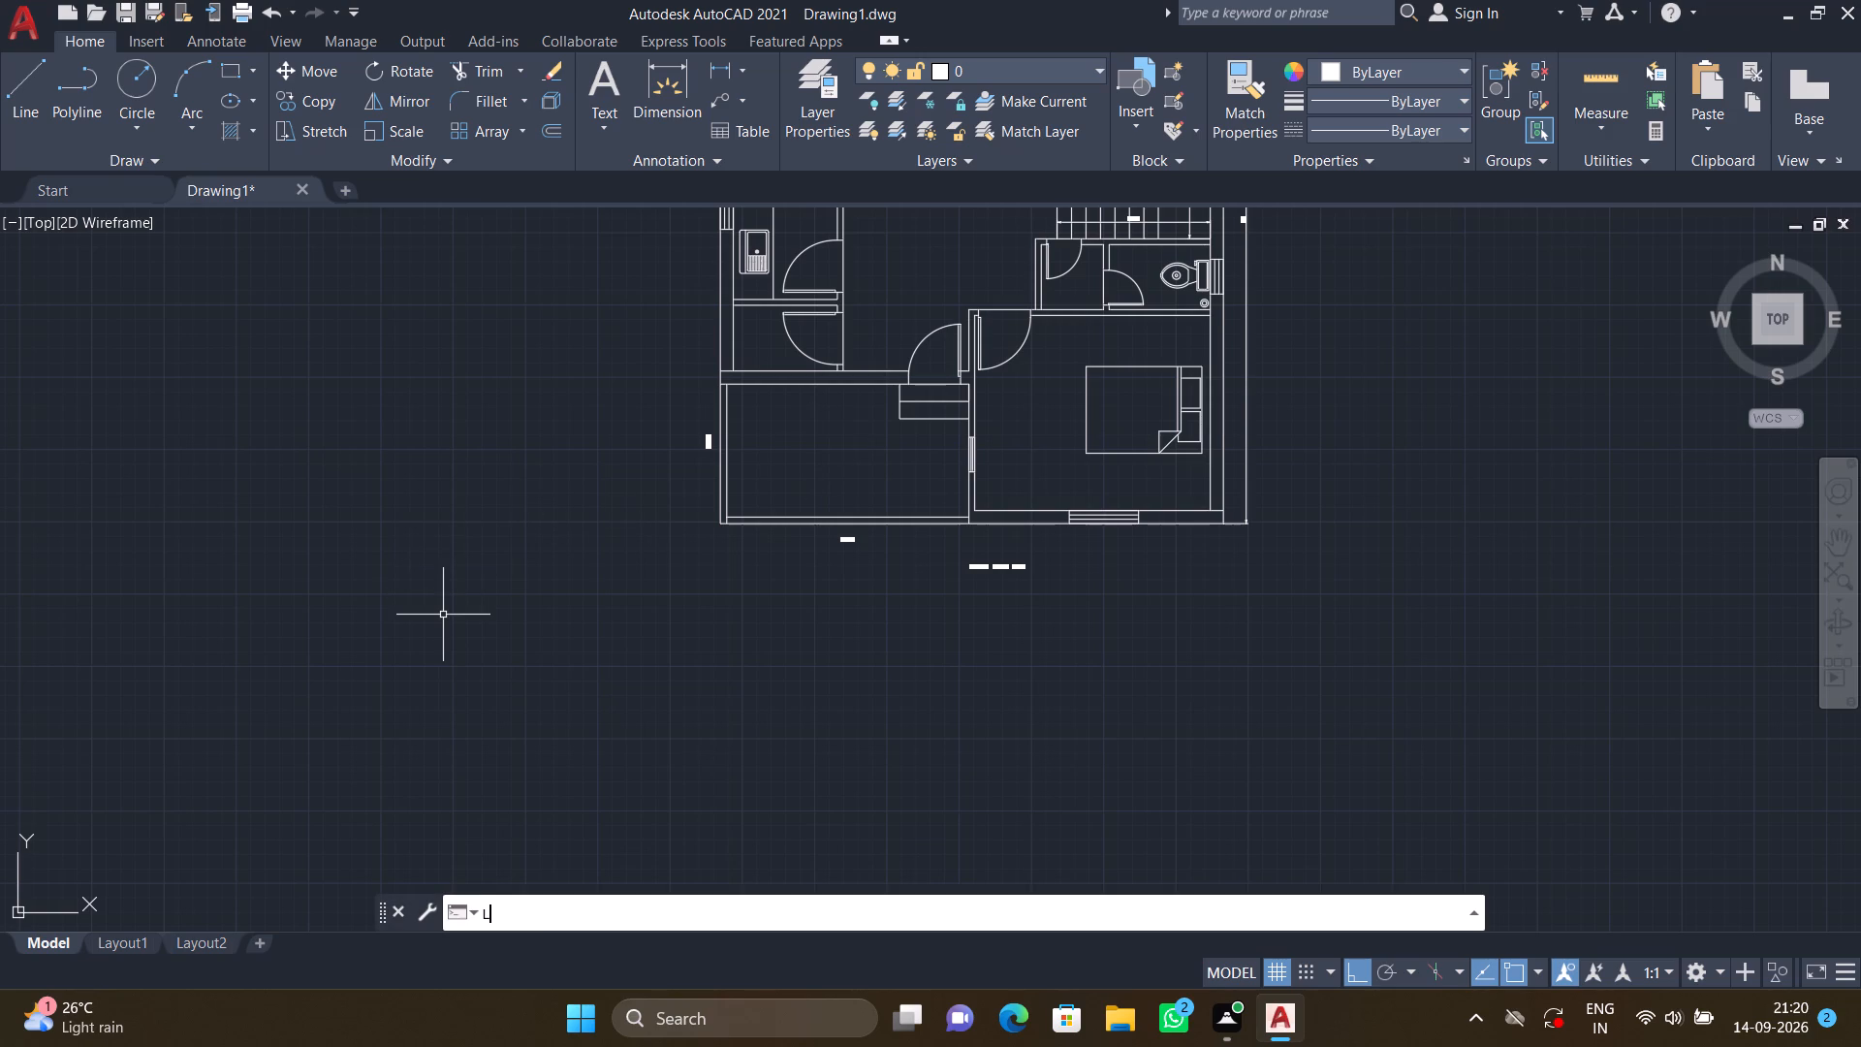
key(Return)
click(367, 613)
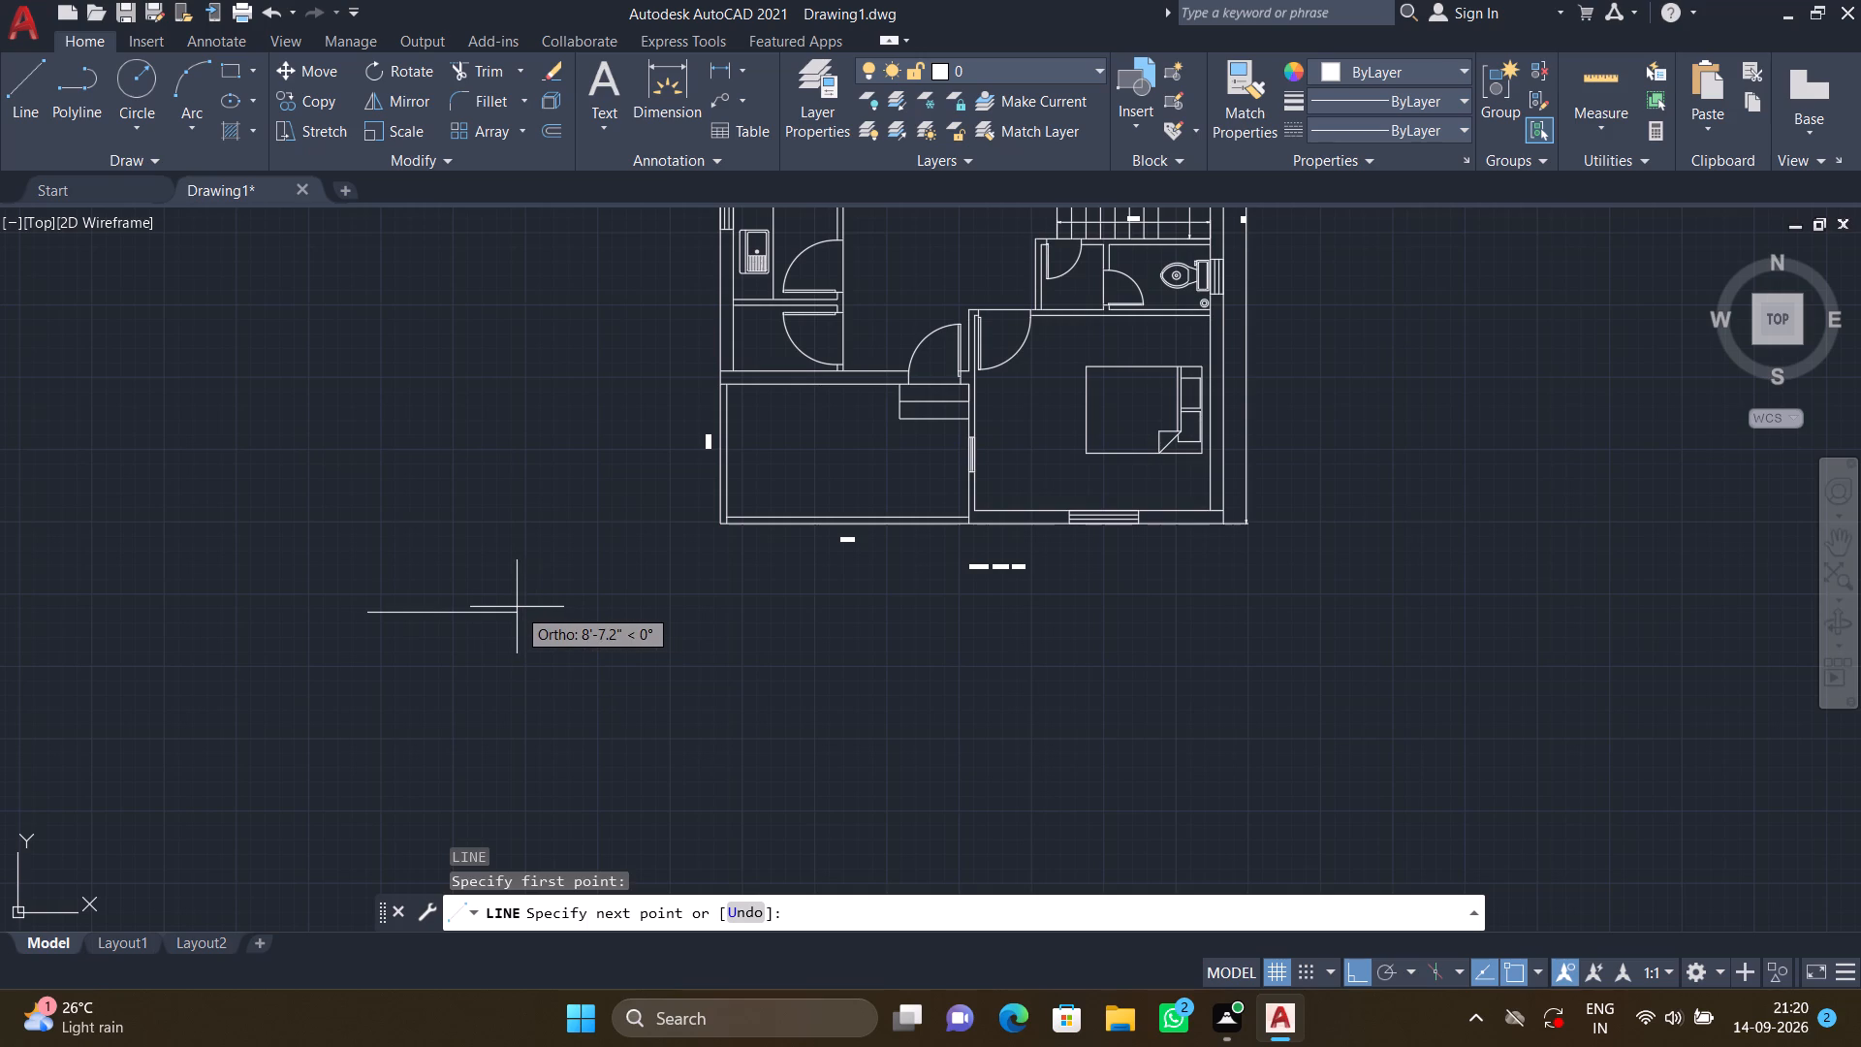
text(2')
key(Return)
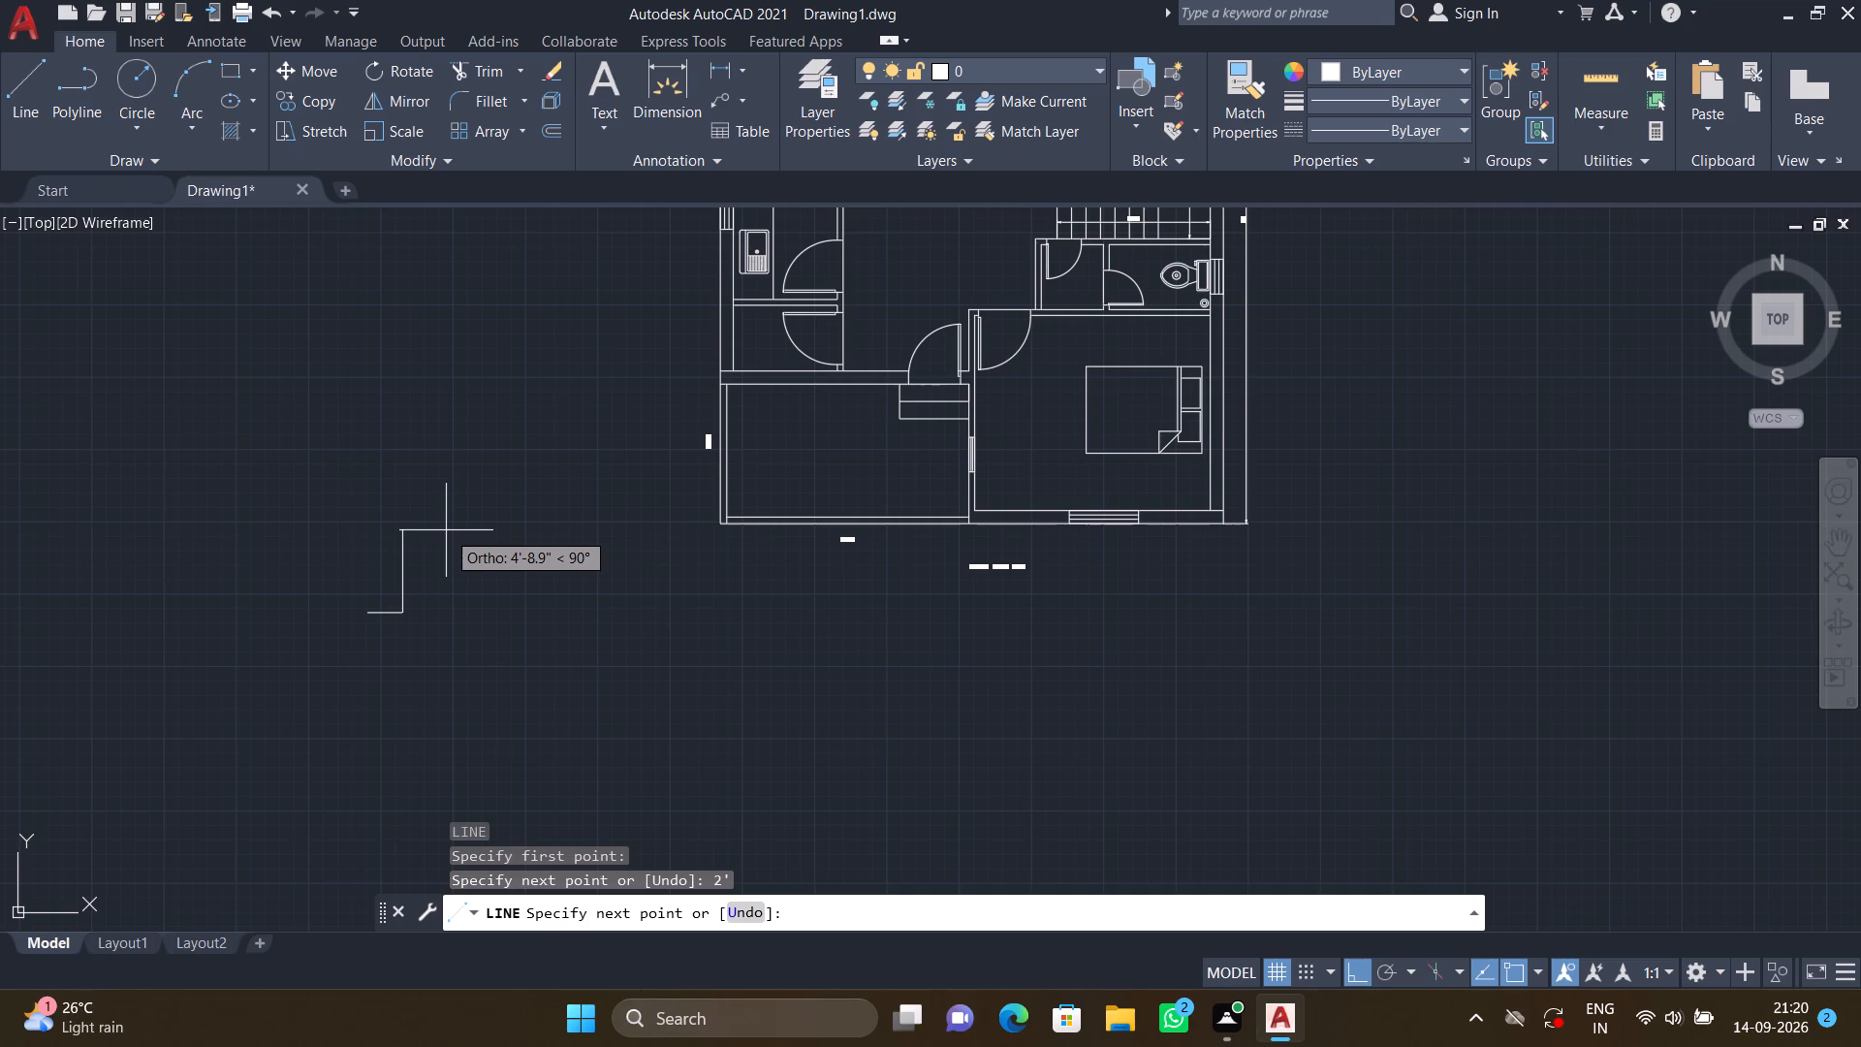
text(9")
key(Return)
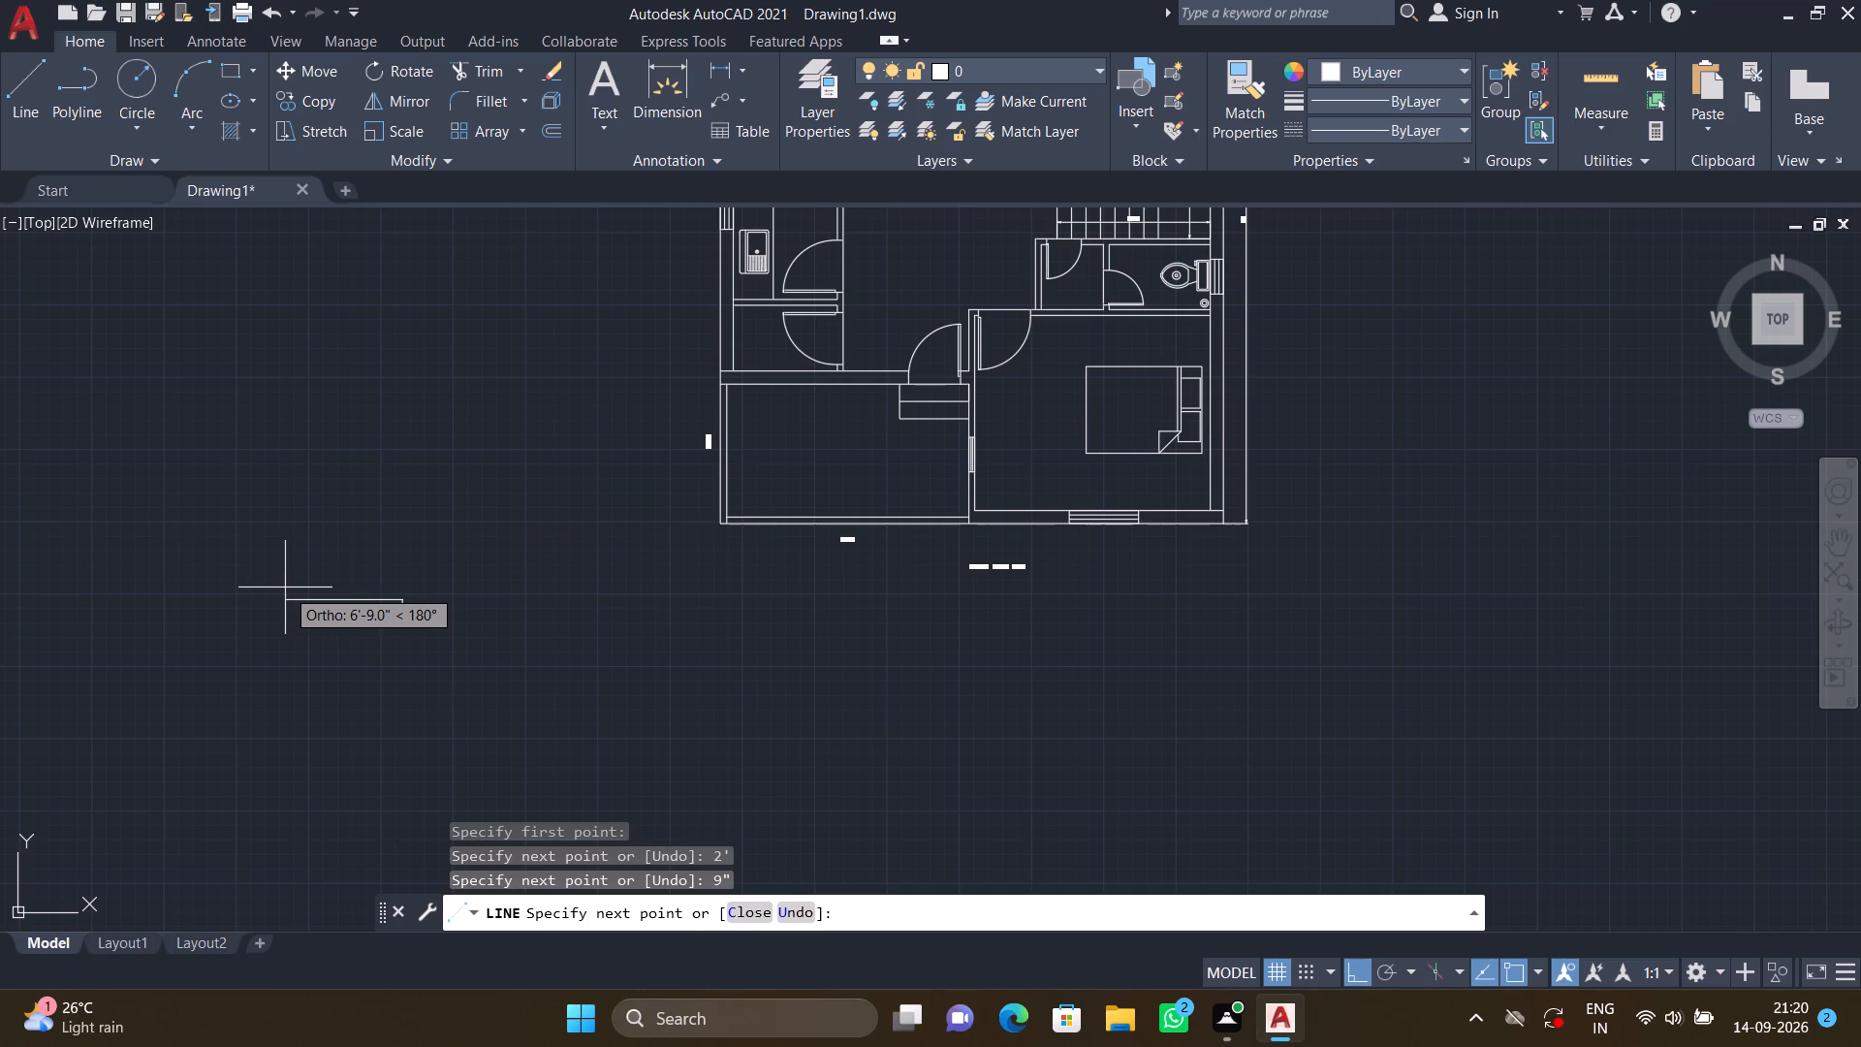
text(2')
key(Return)
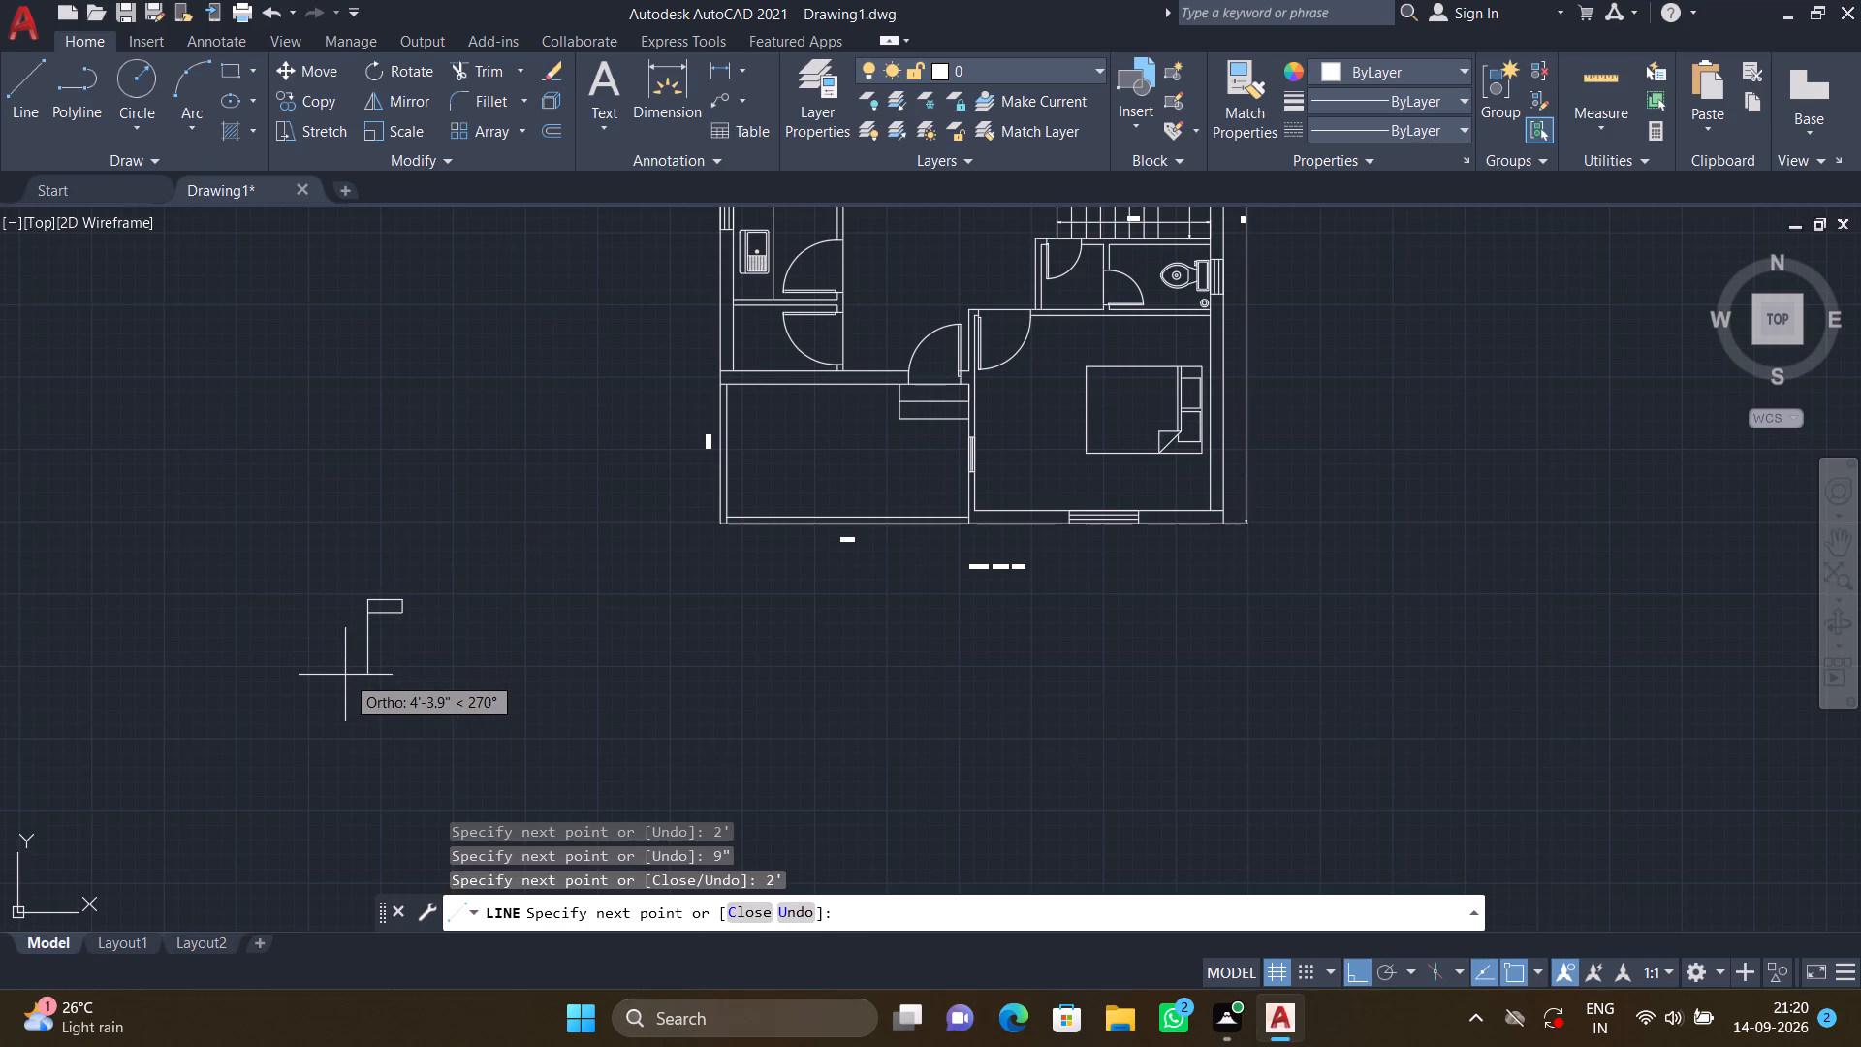
text(9")
key(Return)
key(Return)
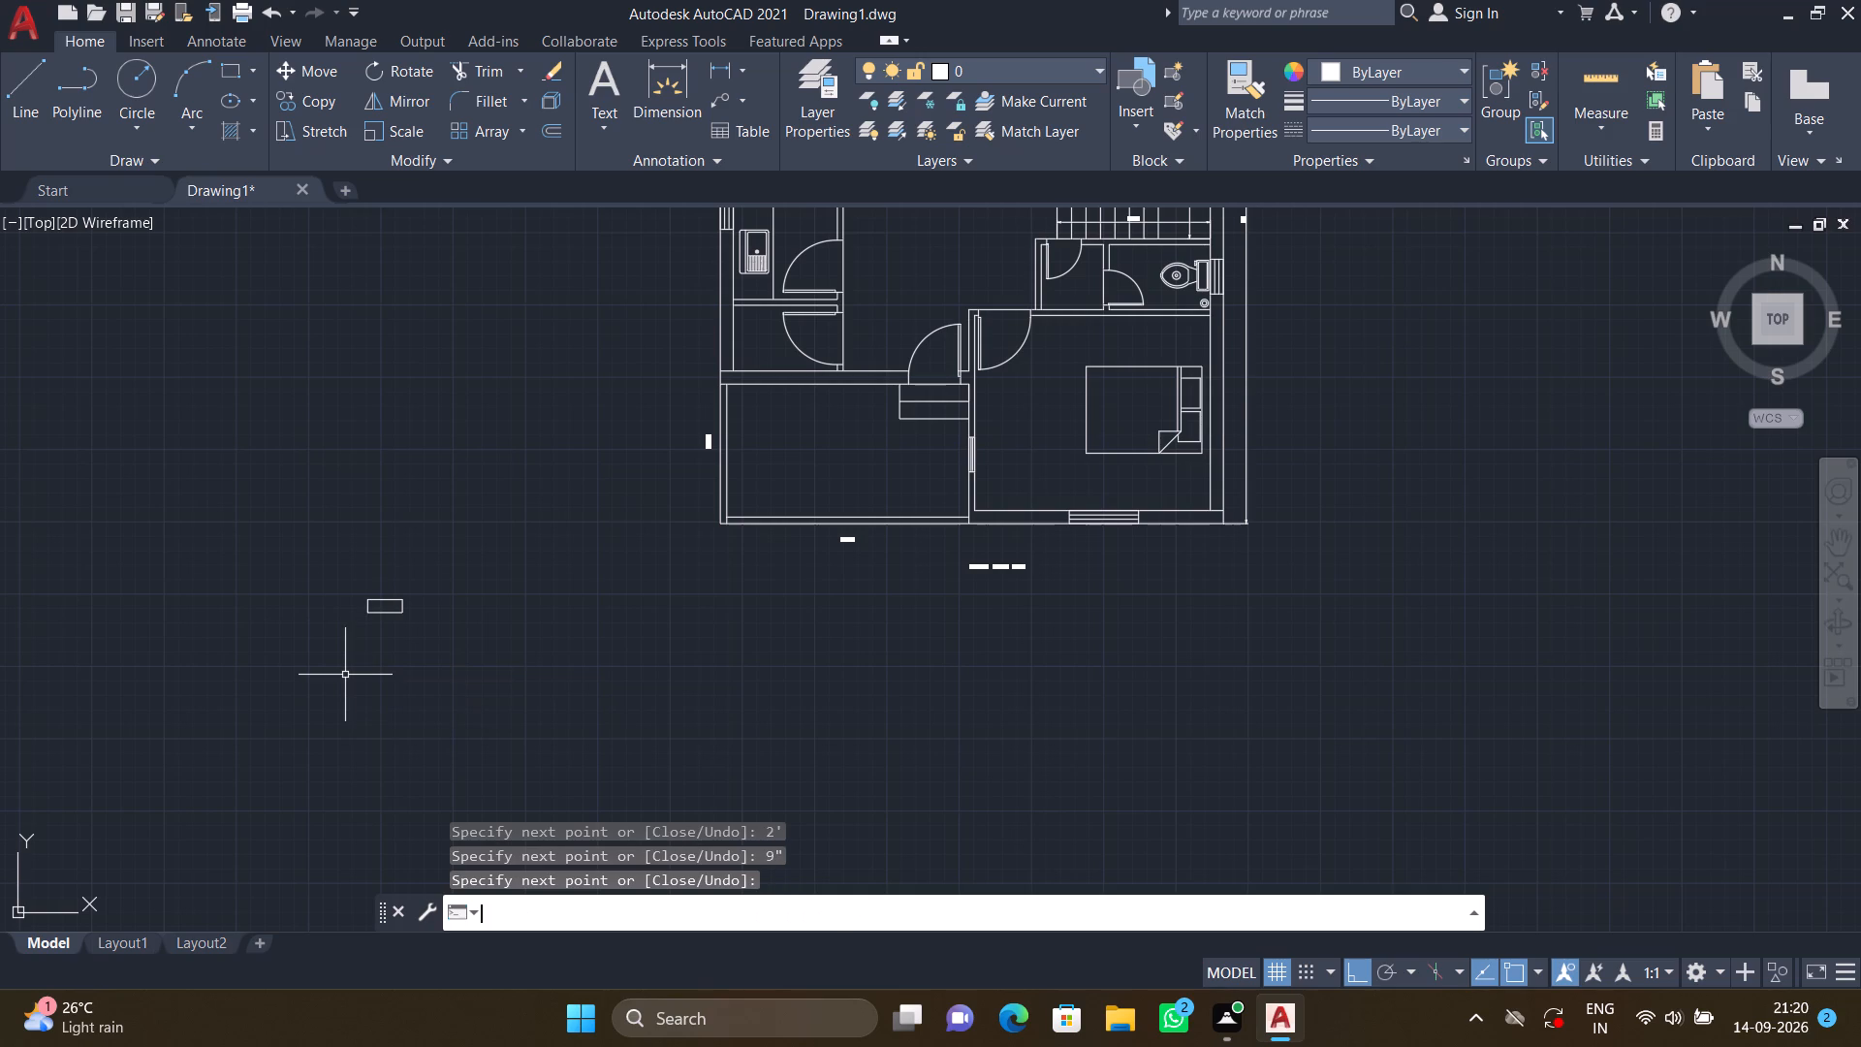
Offset the rectangle's two long edges 3" inward to form a window symbol.
scroll(345, 675, down, 1)
scroll(363, 659, up, 3)
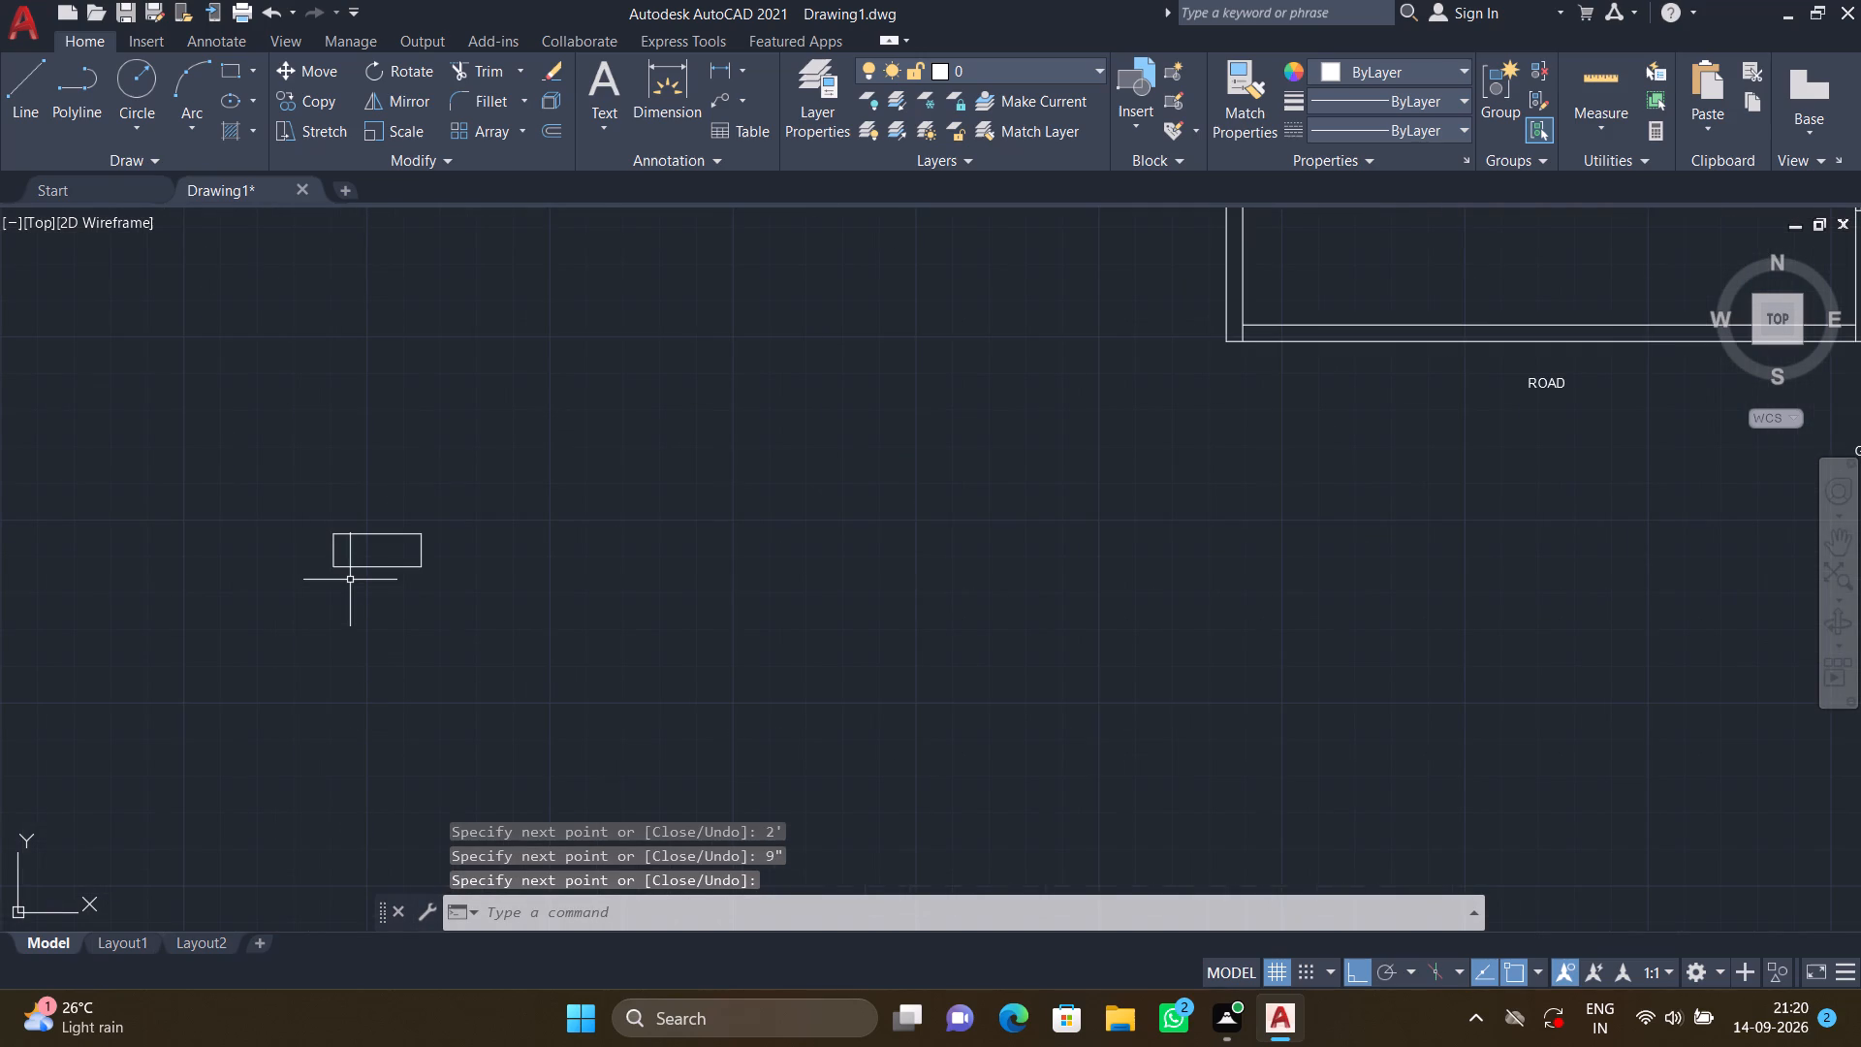
scroll(350, 578, up, 1)
key(o)
key(Return)
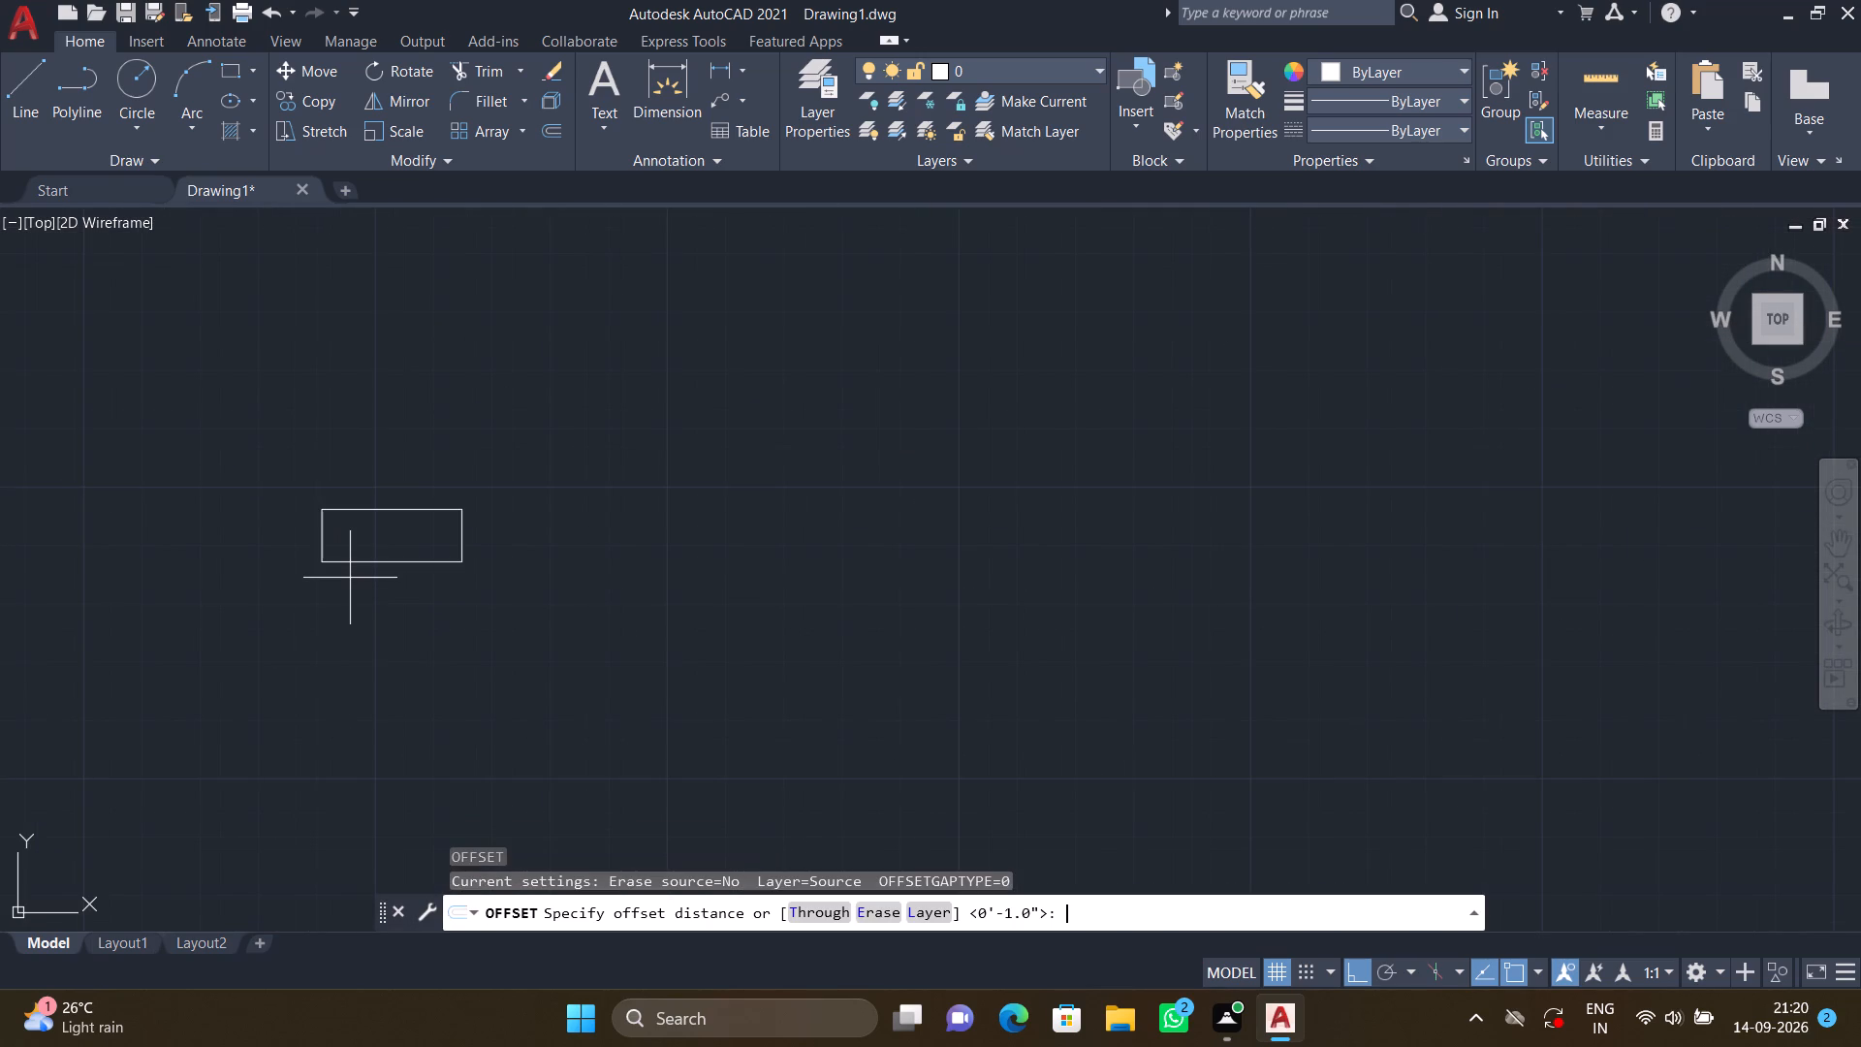
text(3")
key(Return)
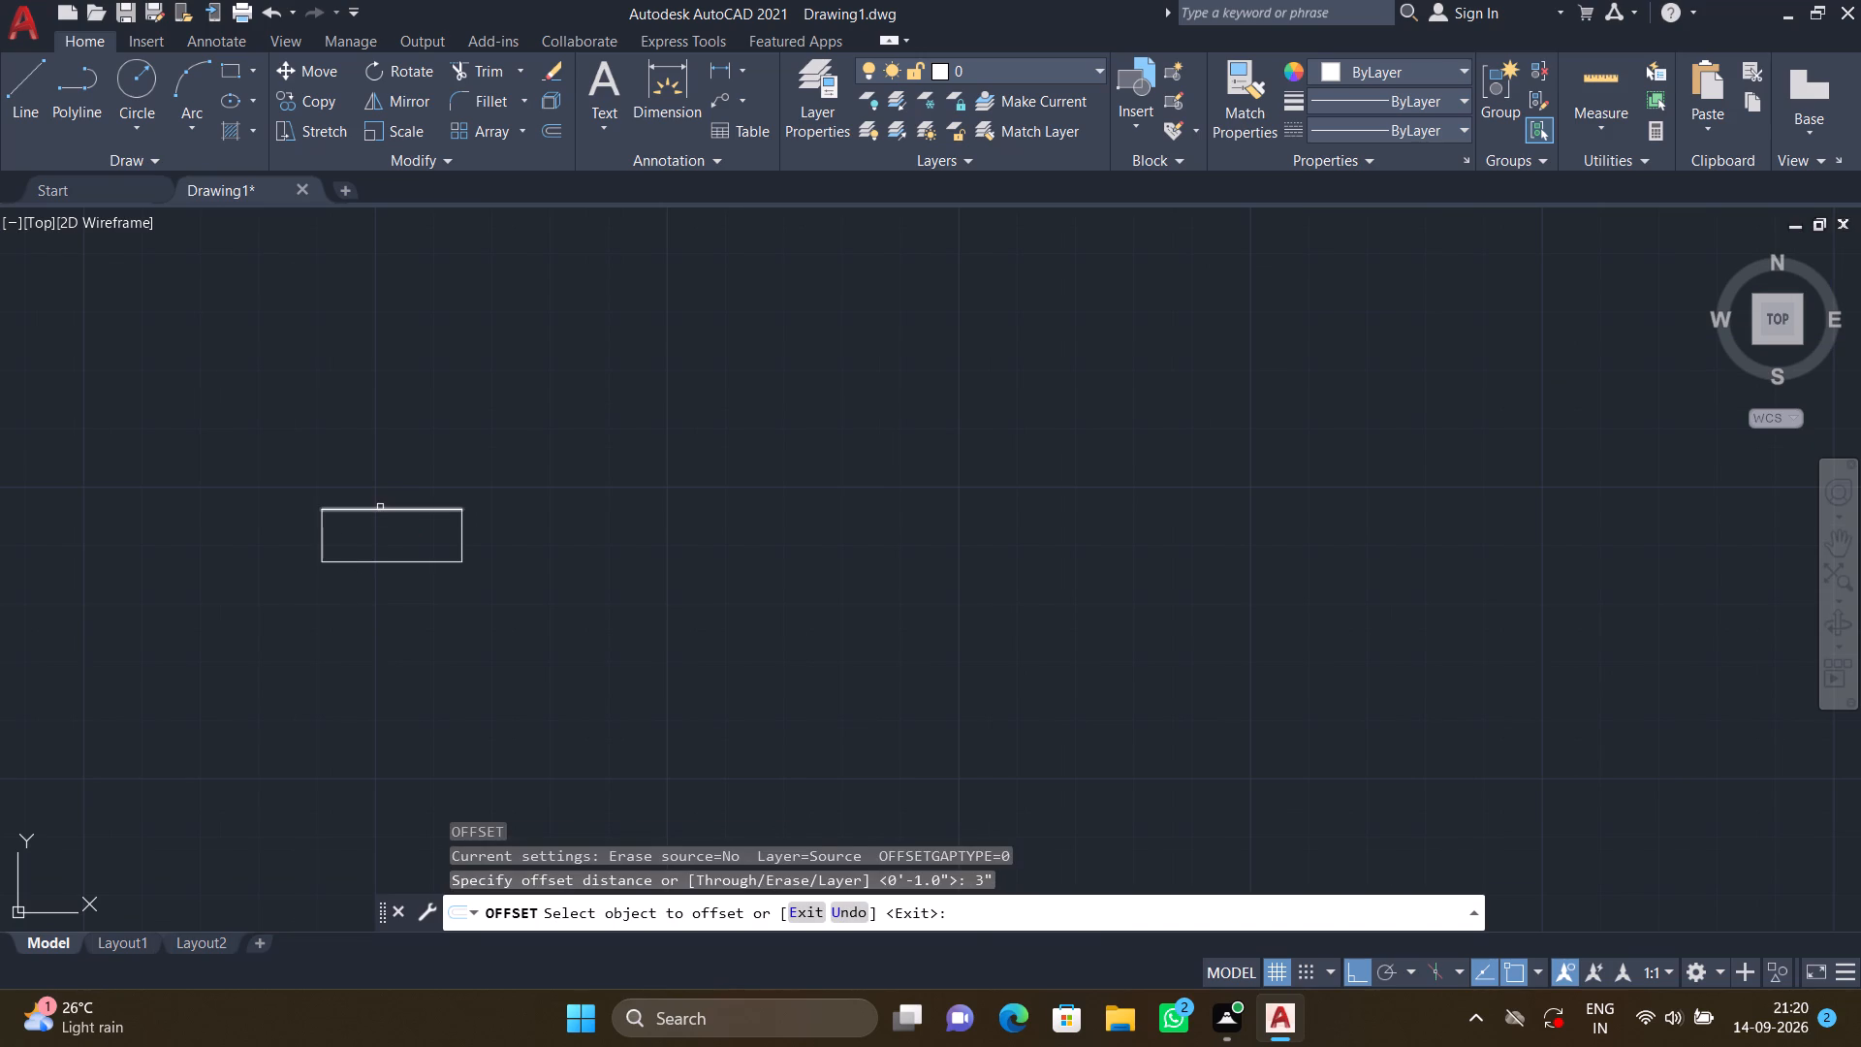
click(380, 507)
click(380, 525)
click(393, 561)
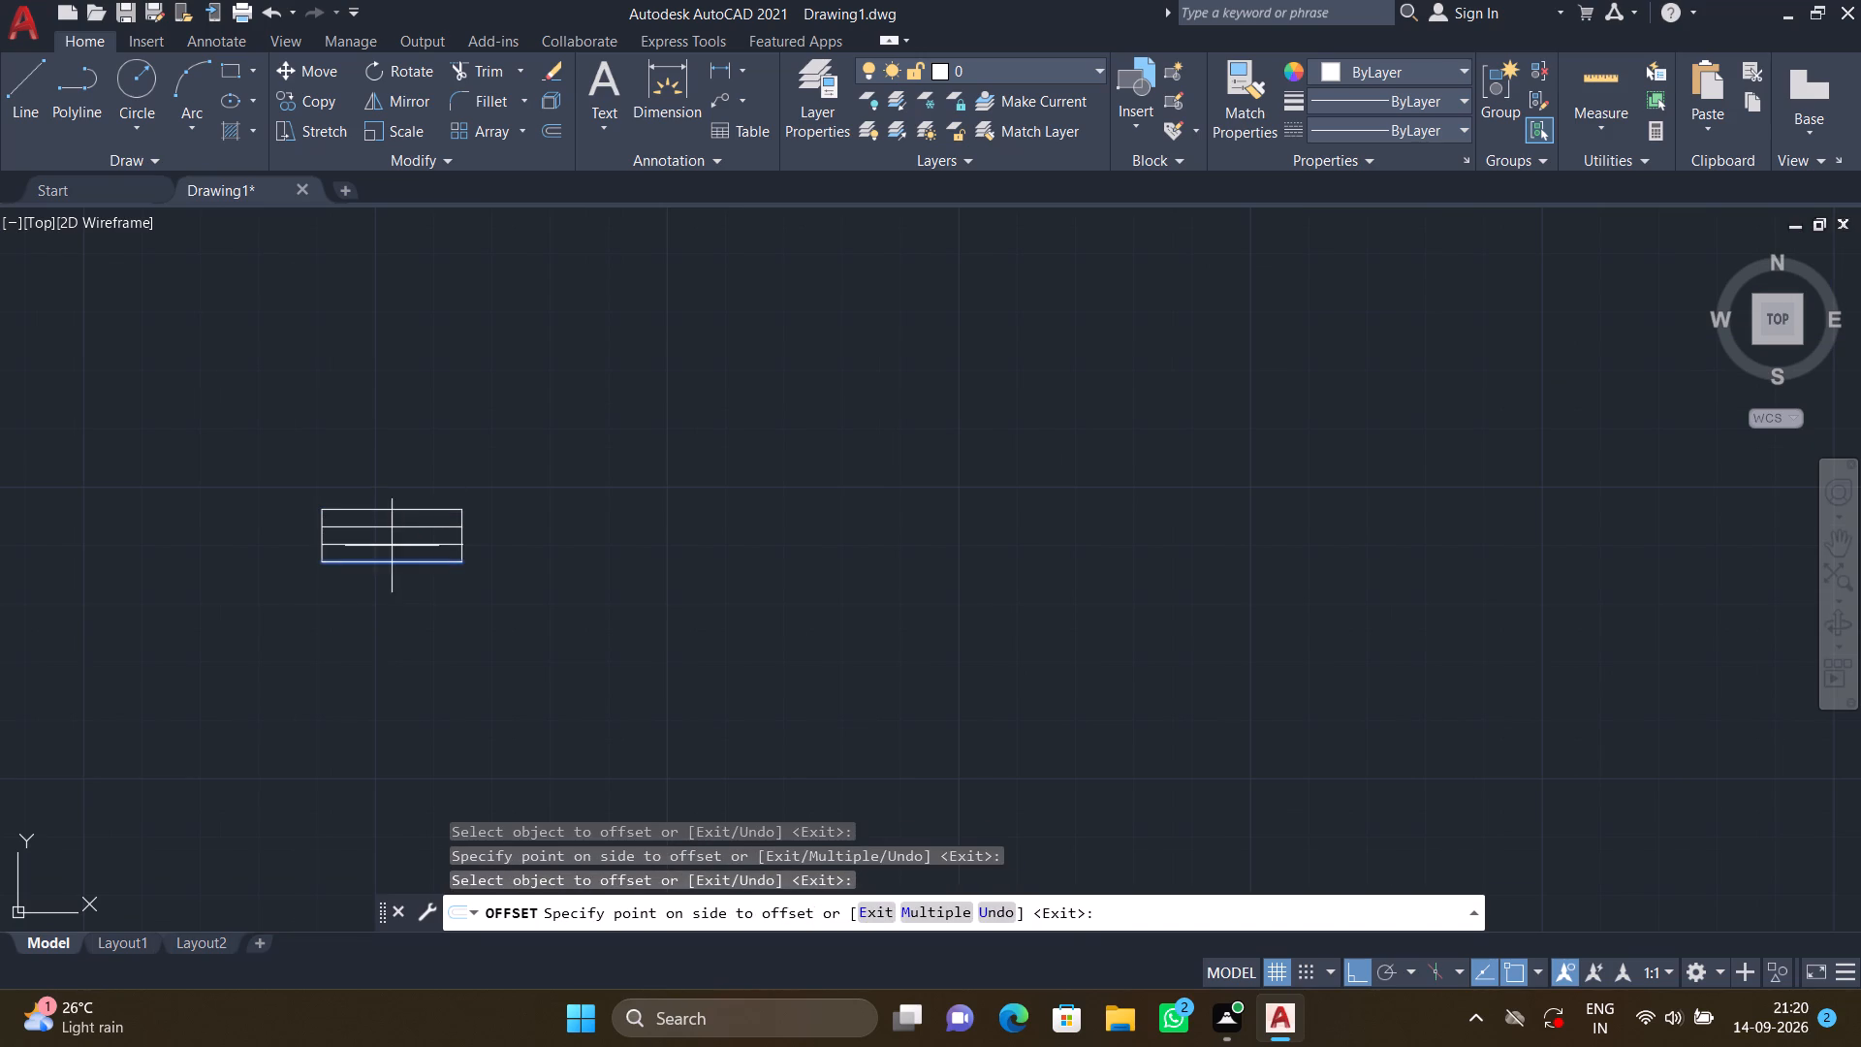
click(392, 544)
key(Return)
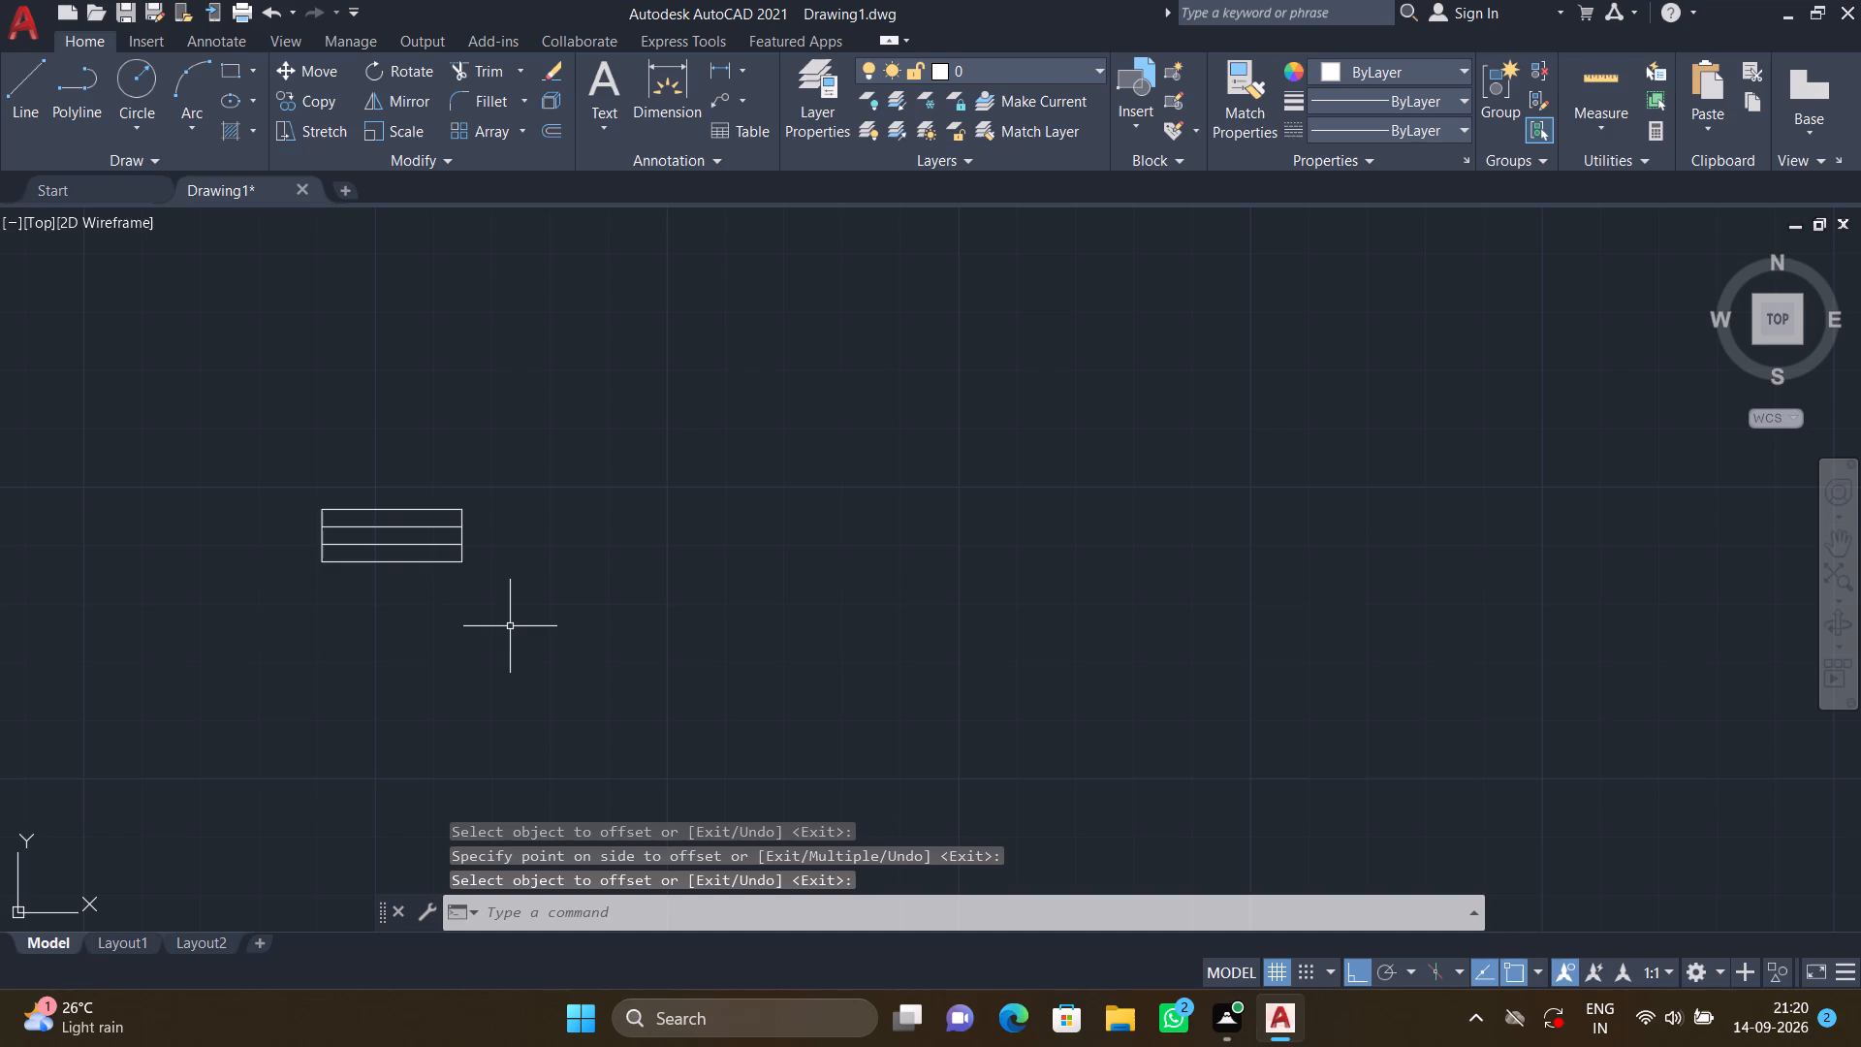
Rotate the whole window symbol 90° about its top-left corner so it stands vertical.
text(RO)
key(Return)
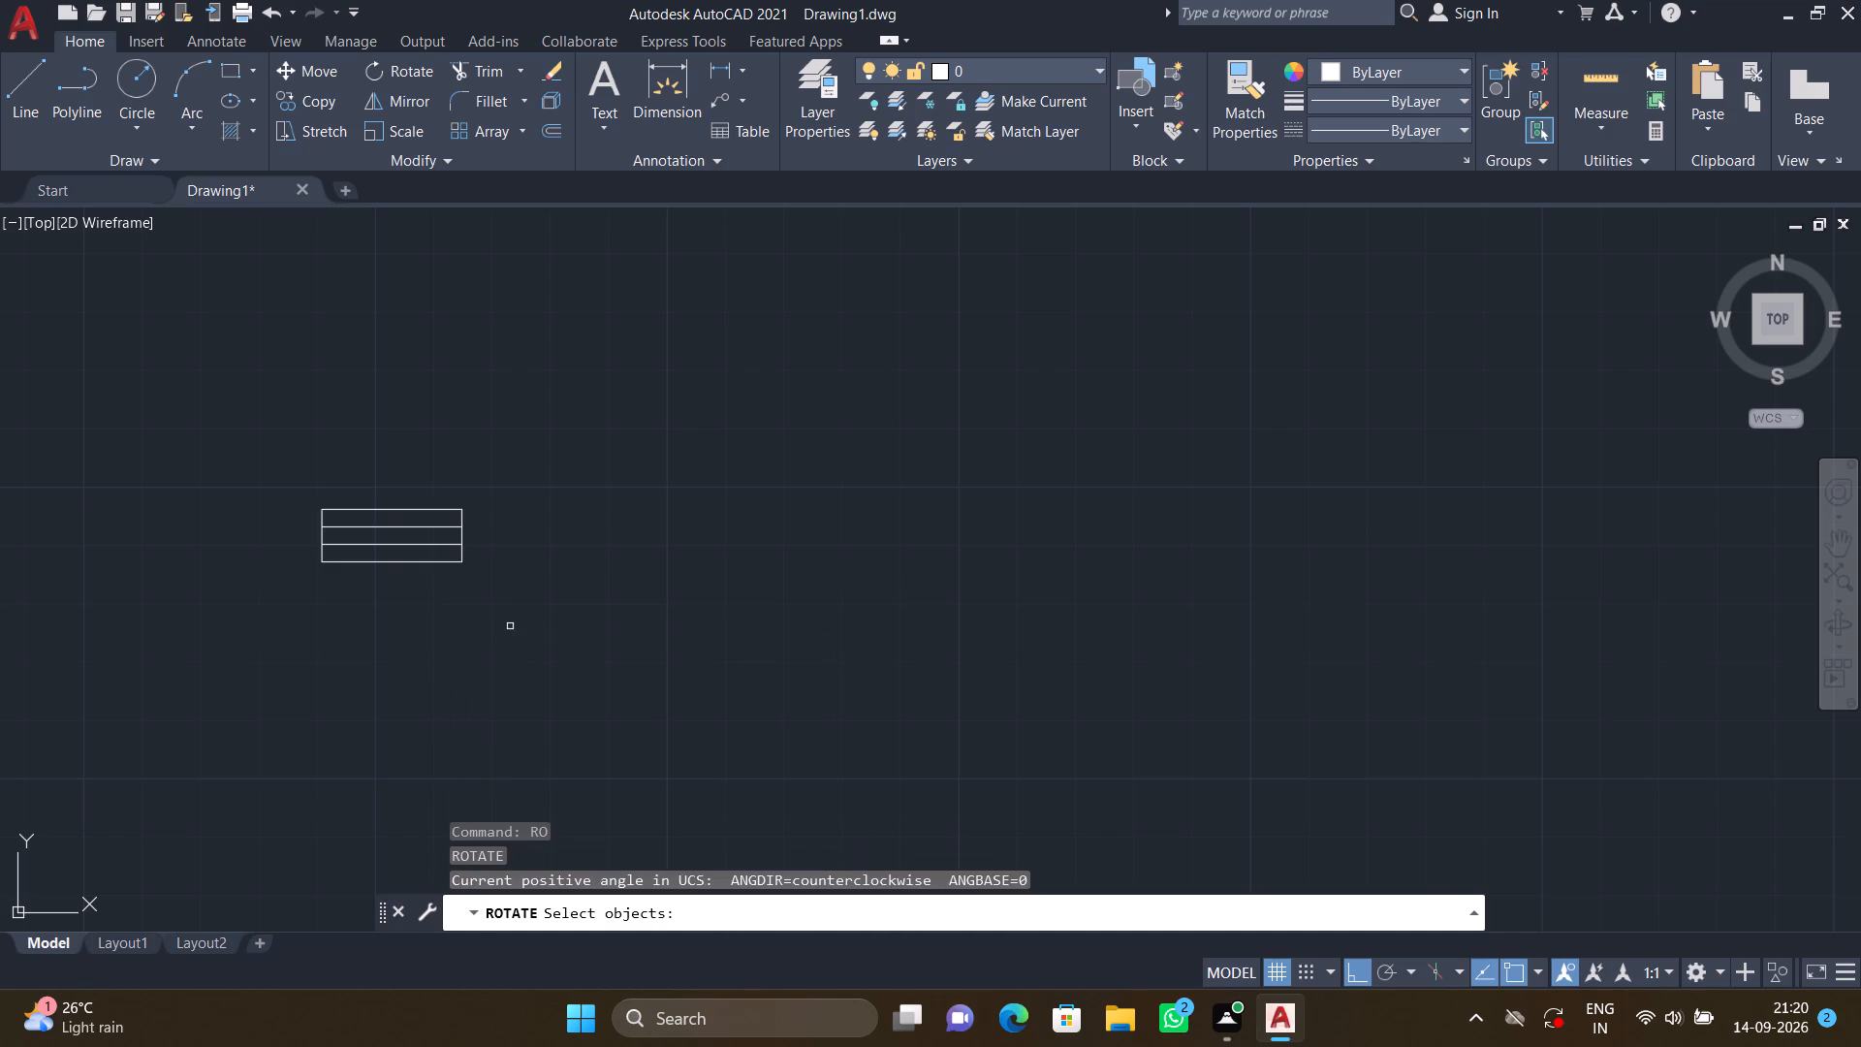
drag(505, 620, 489, 604)
click(294, 478)
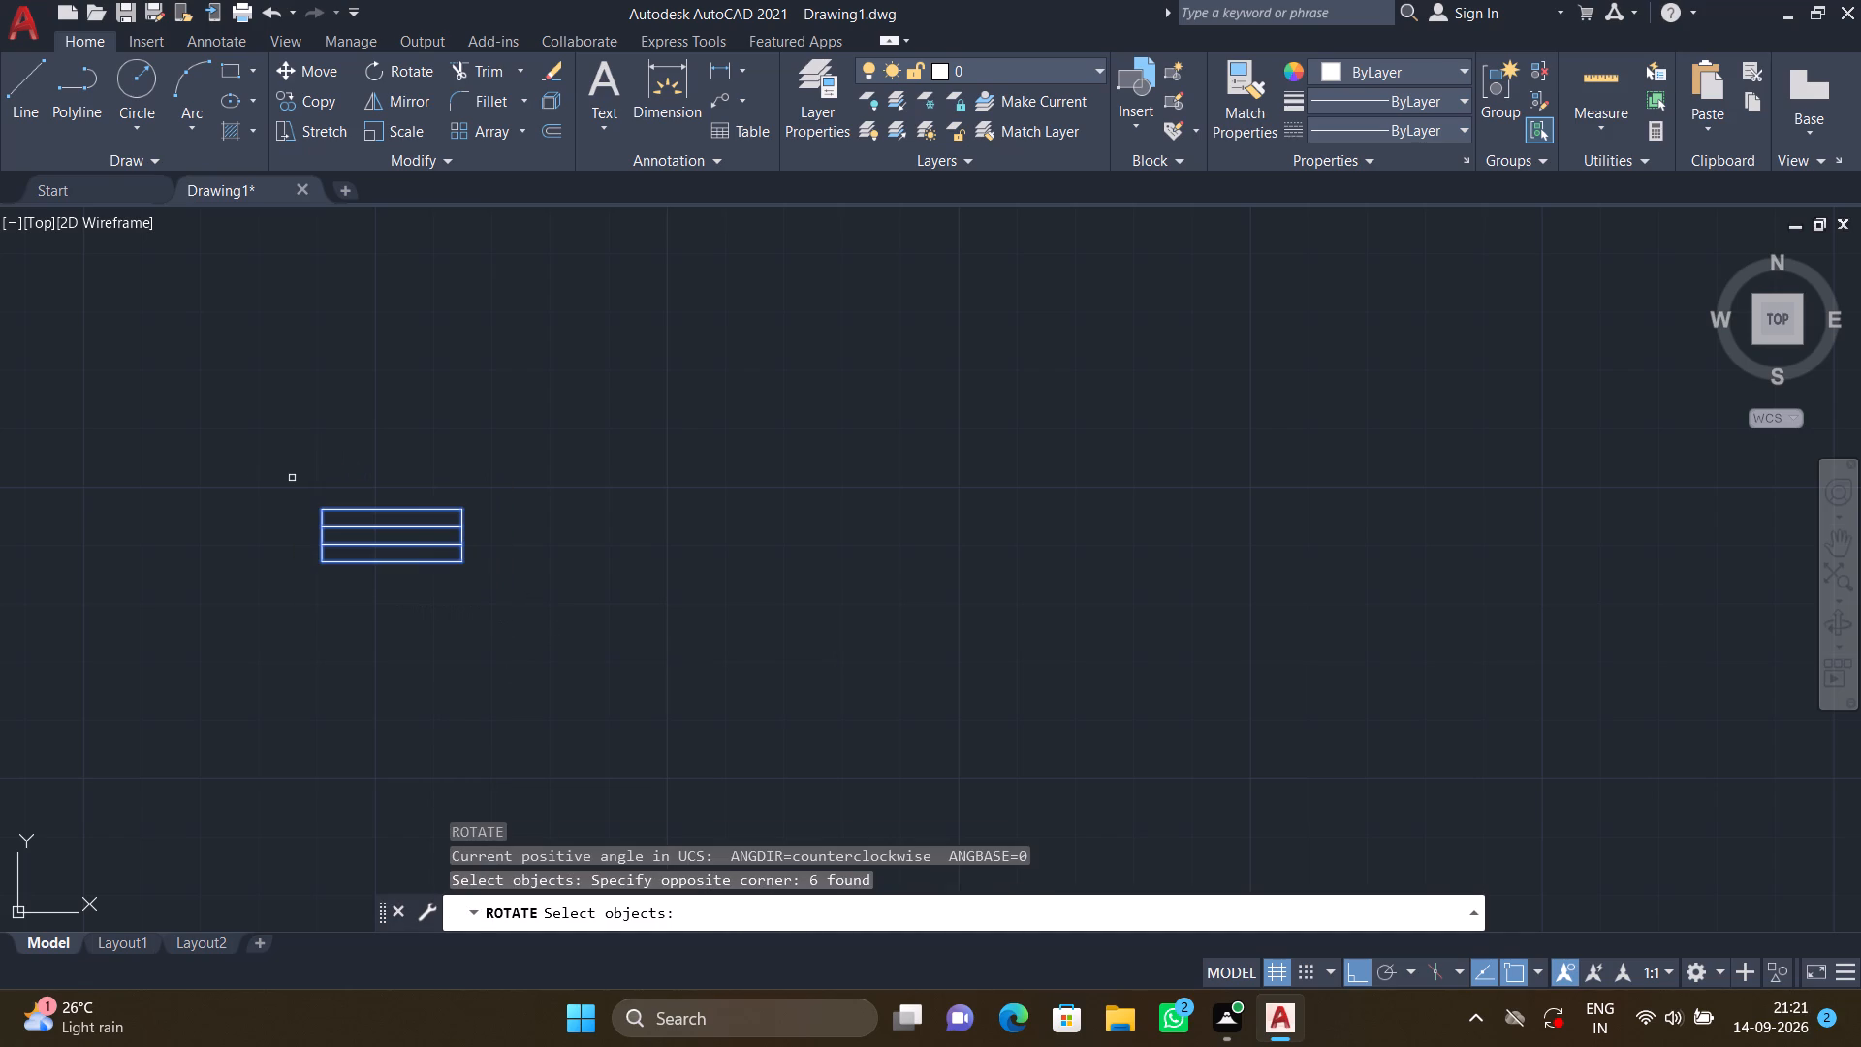
key(Return)
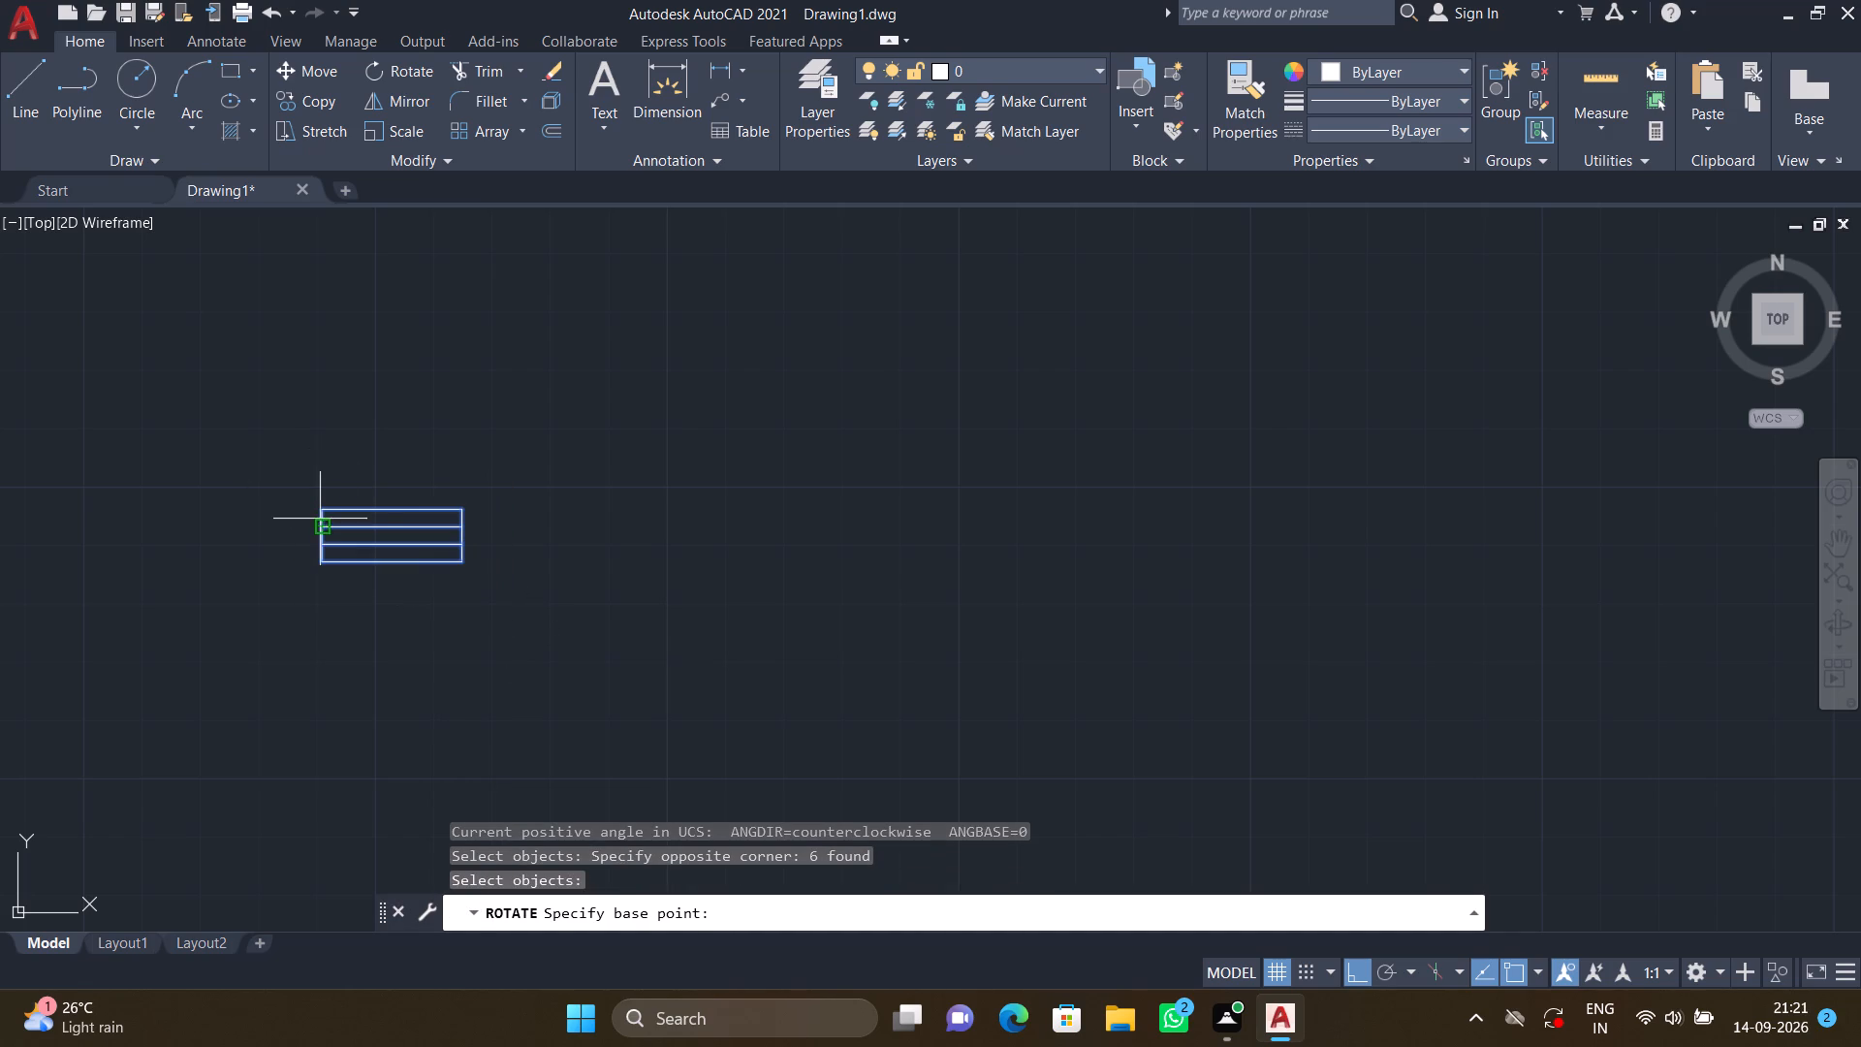
click(320, 508)
click(359, 409)
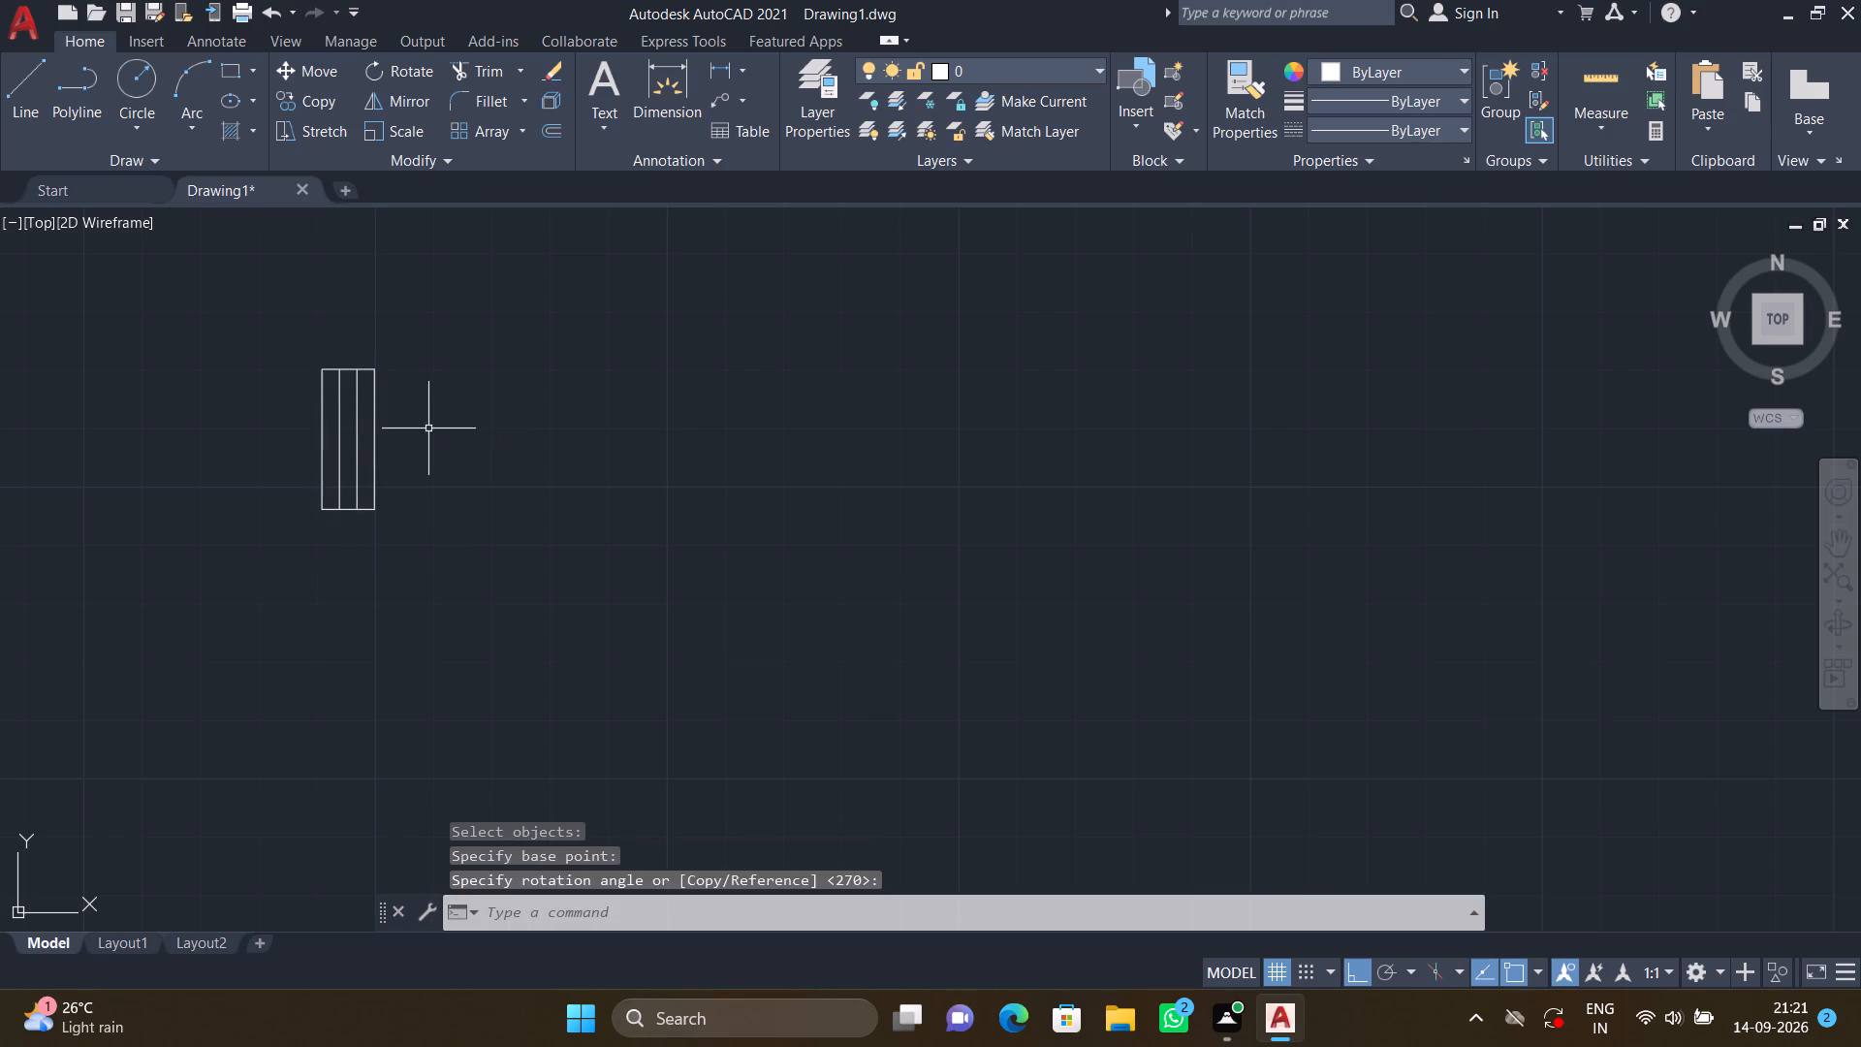
Copy the vertical window symbol by its top-left corner, with Ortho off, into the left outer wall of the small room below the kitchen.
text(CO)
key(Return)
drag(406, 567, 404, 560)
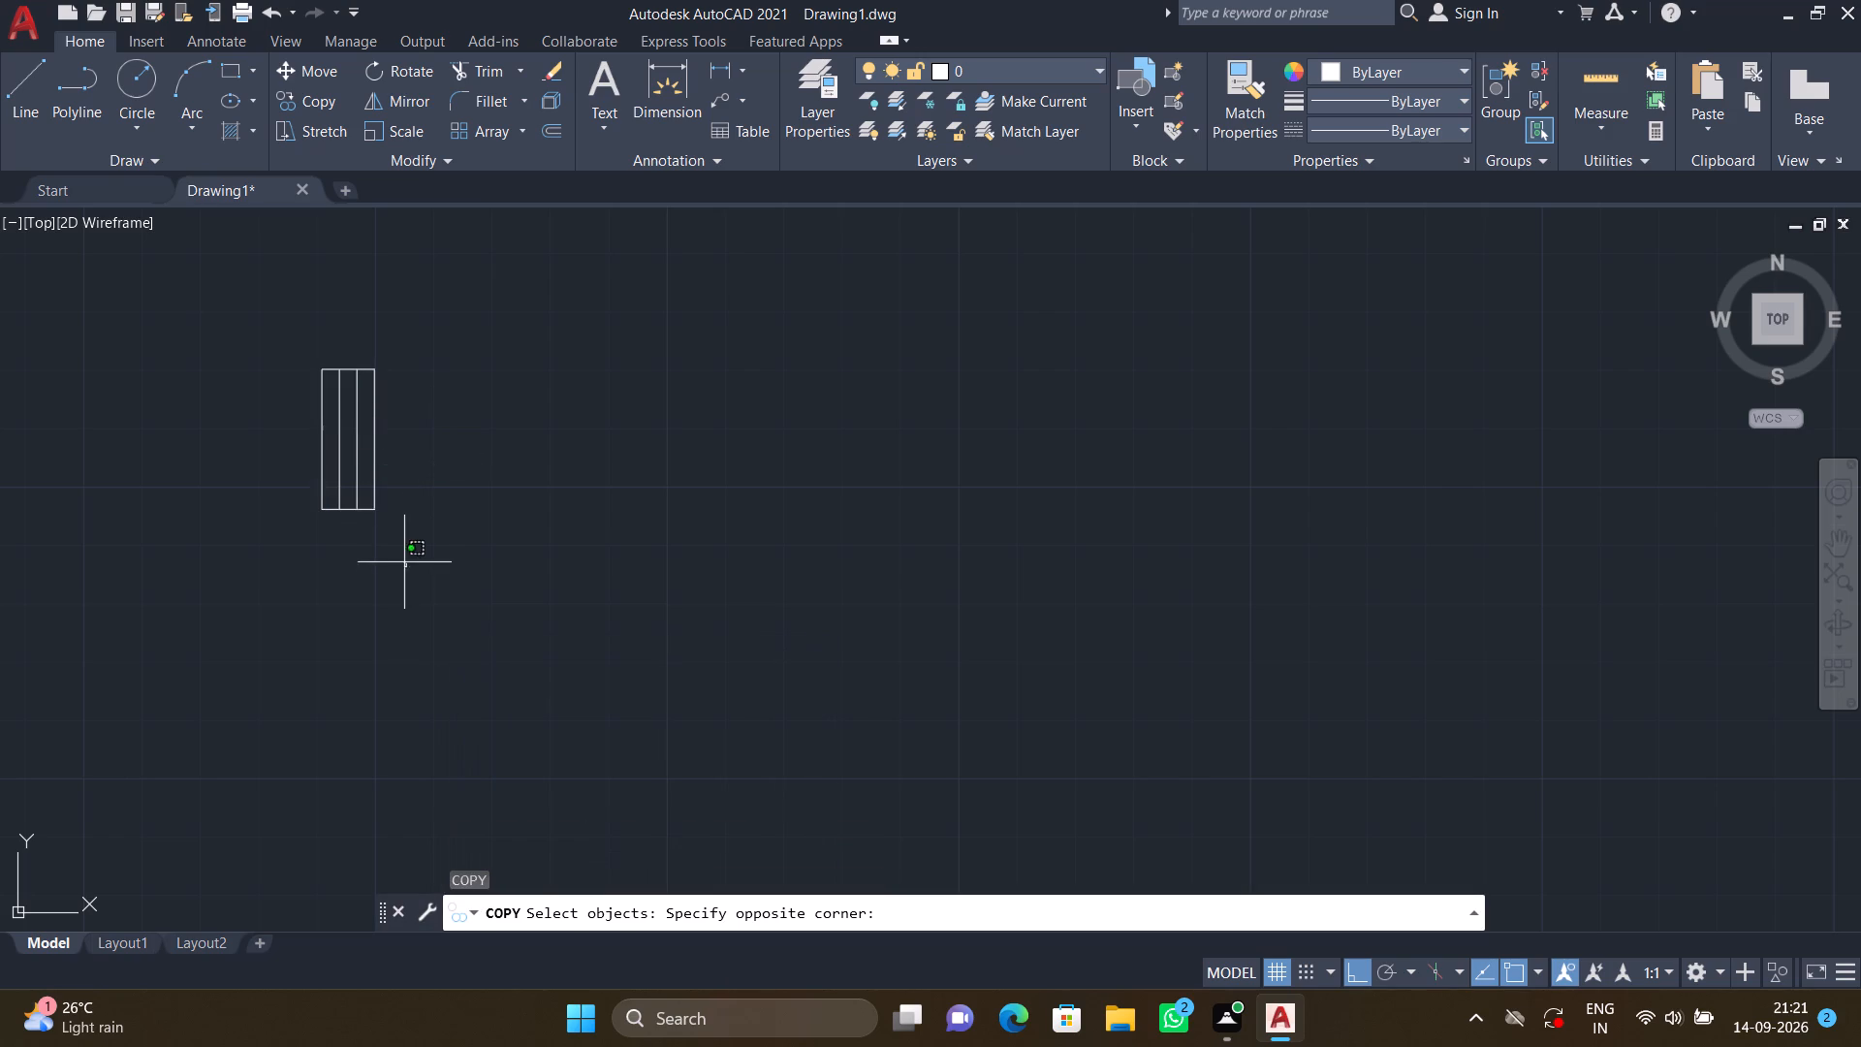
drag(404, 560, 402, 549)
click(275, 338)
key(Return)
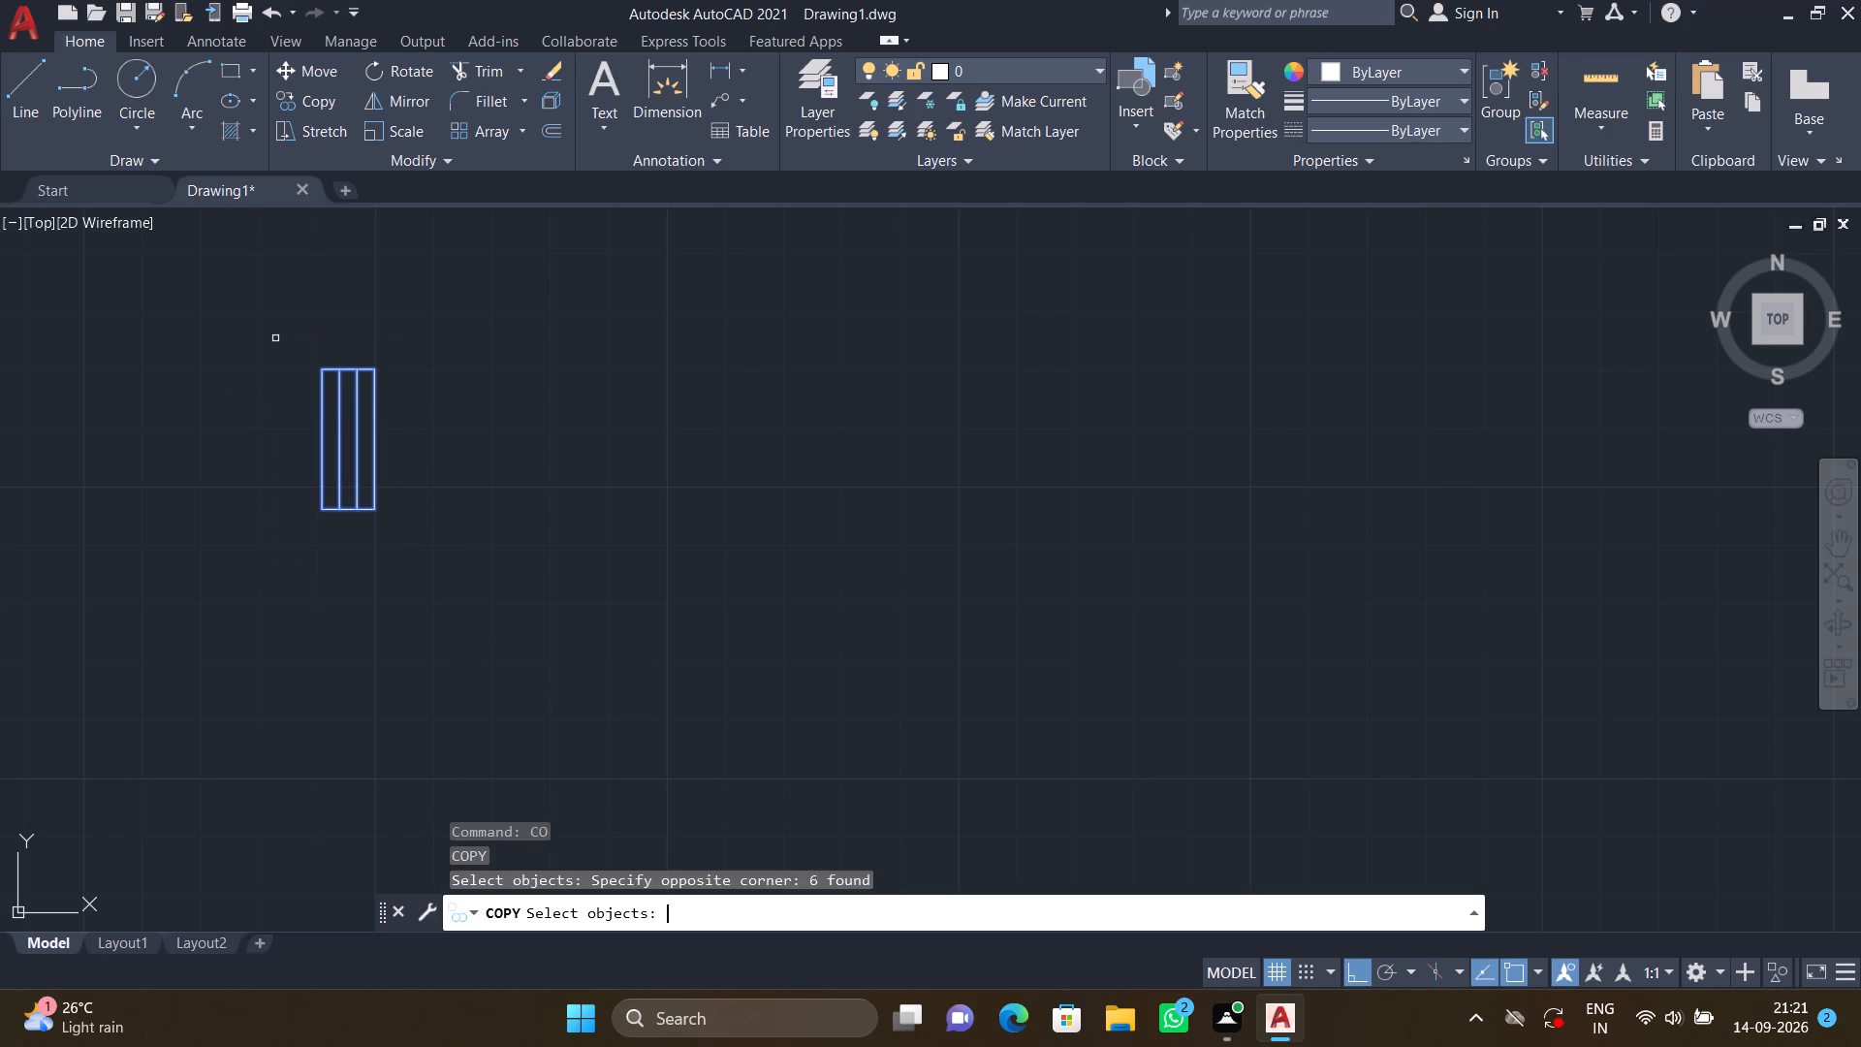
drag(320, 367, 335, 370)
scroll(652, 404, down, 2)
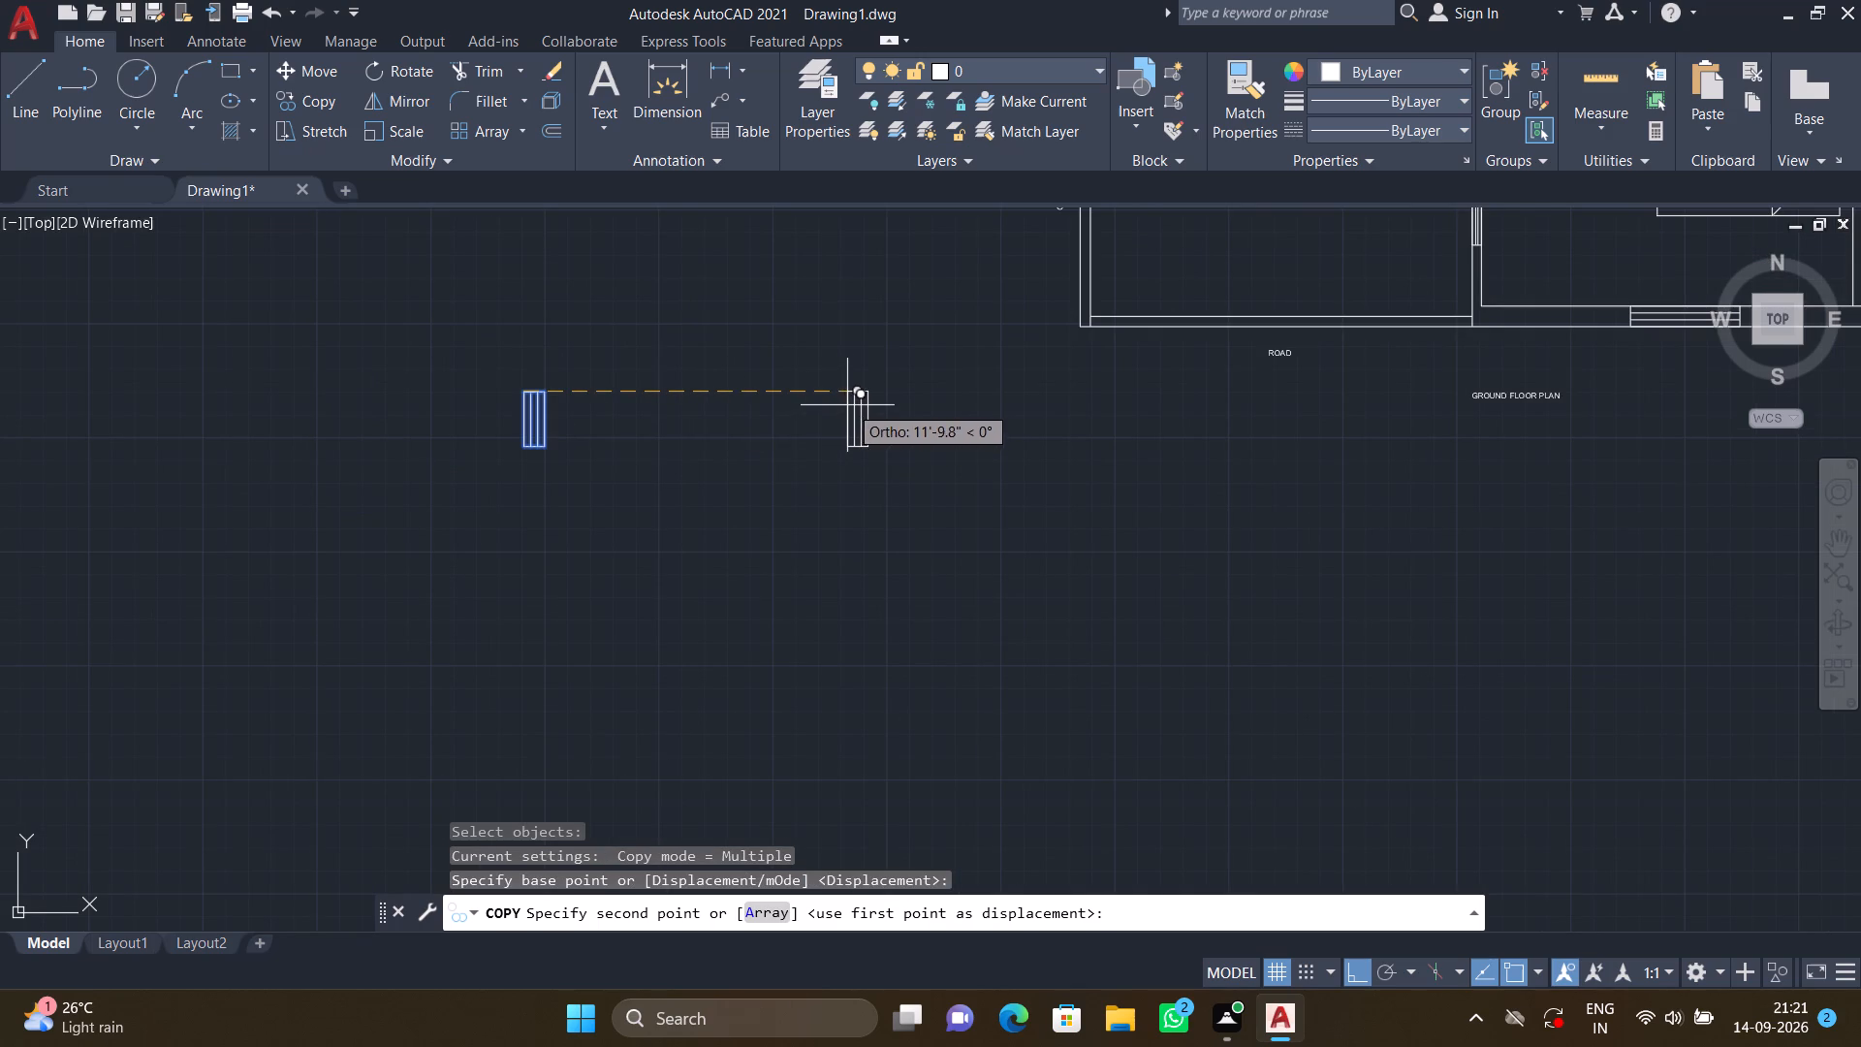
middle_drag(859, 394, 804, 556)
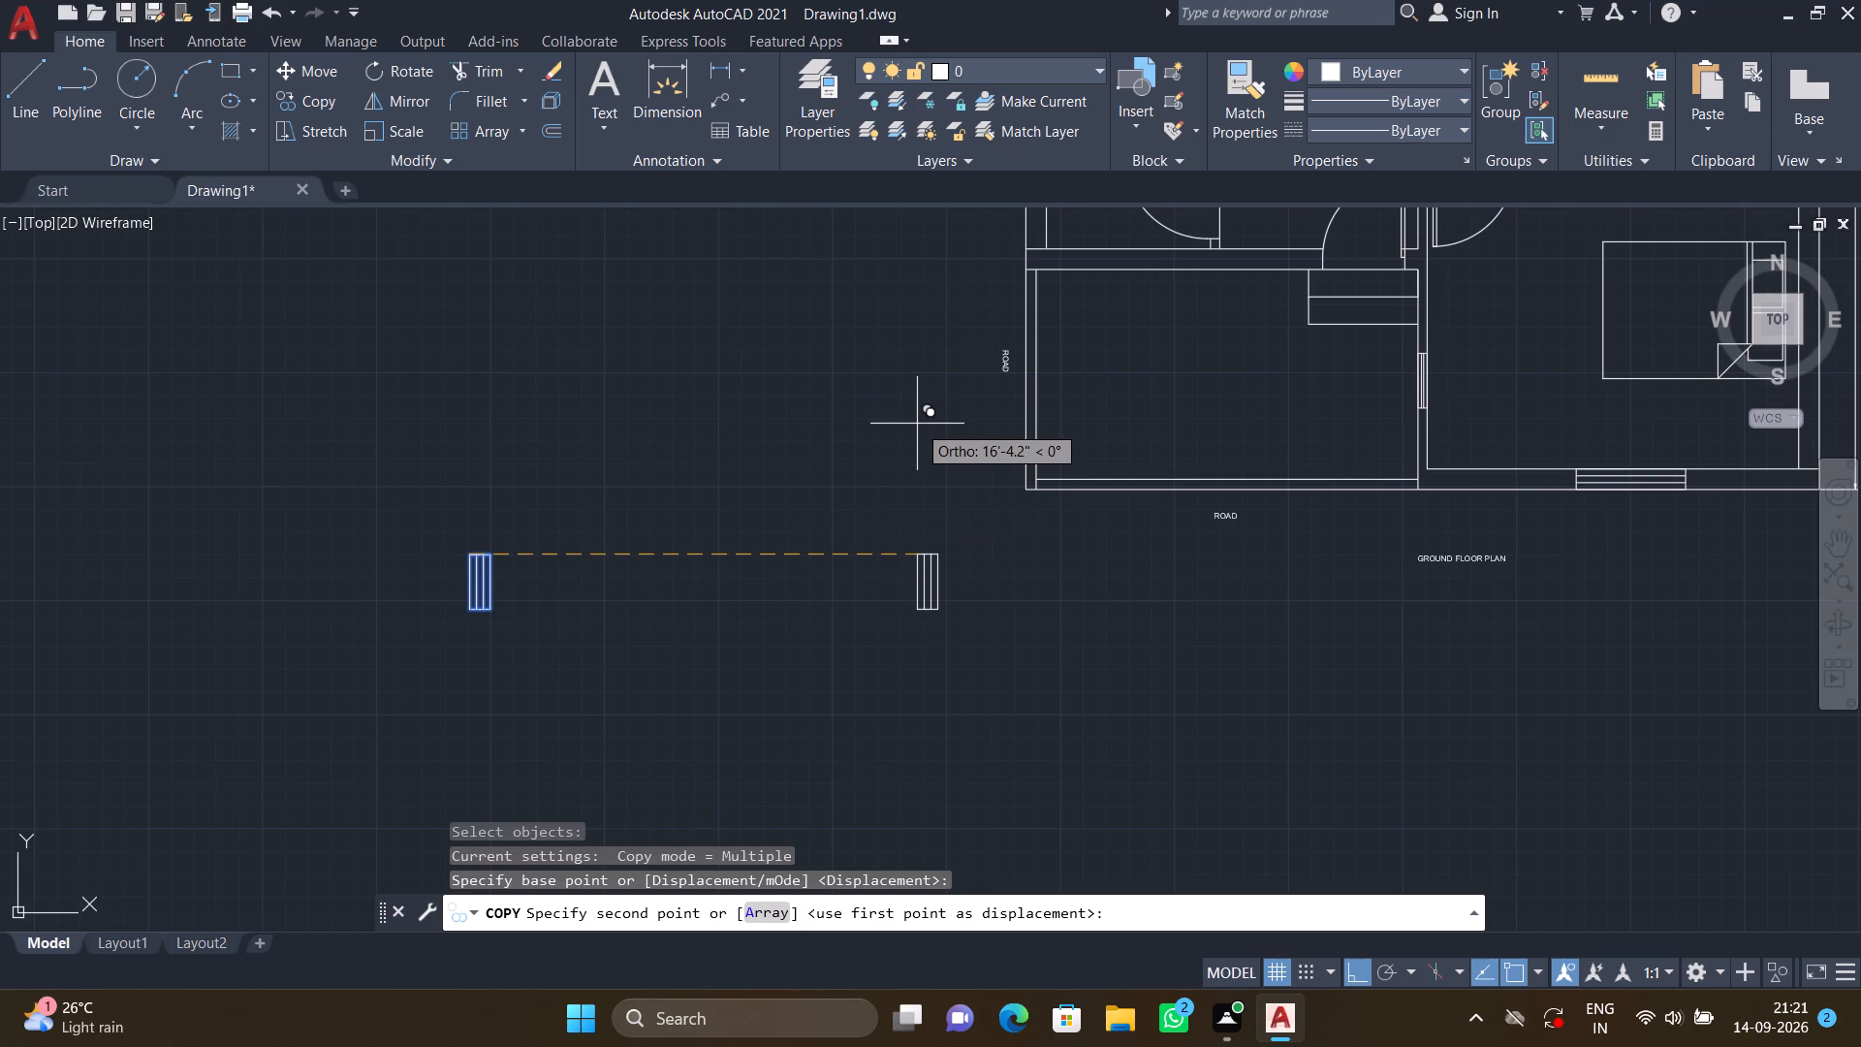
key(F8)
middle_drag(917, 421, 901, 452)
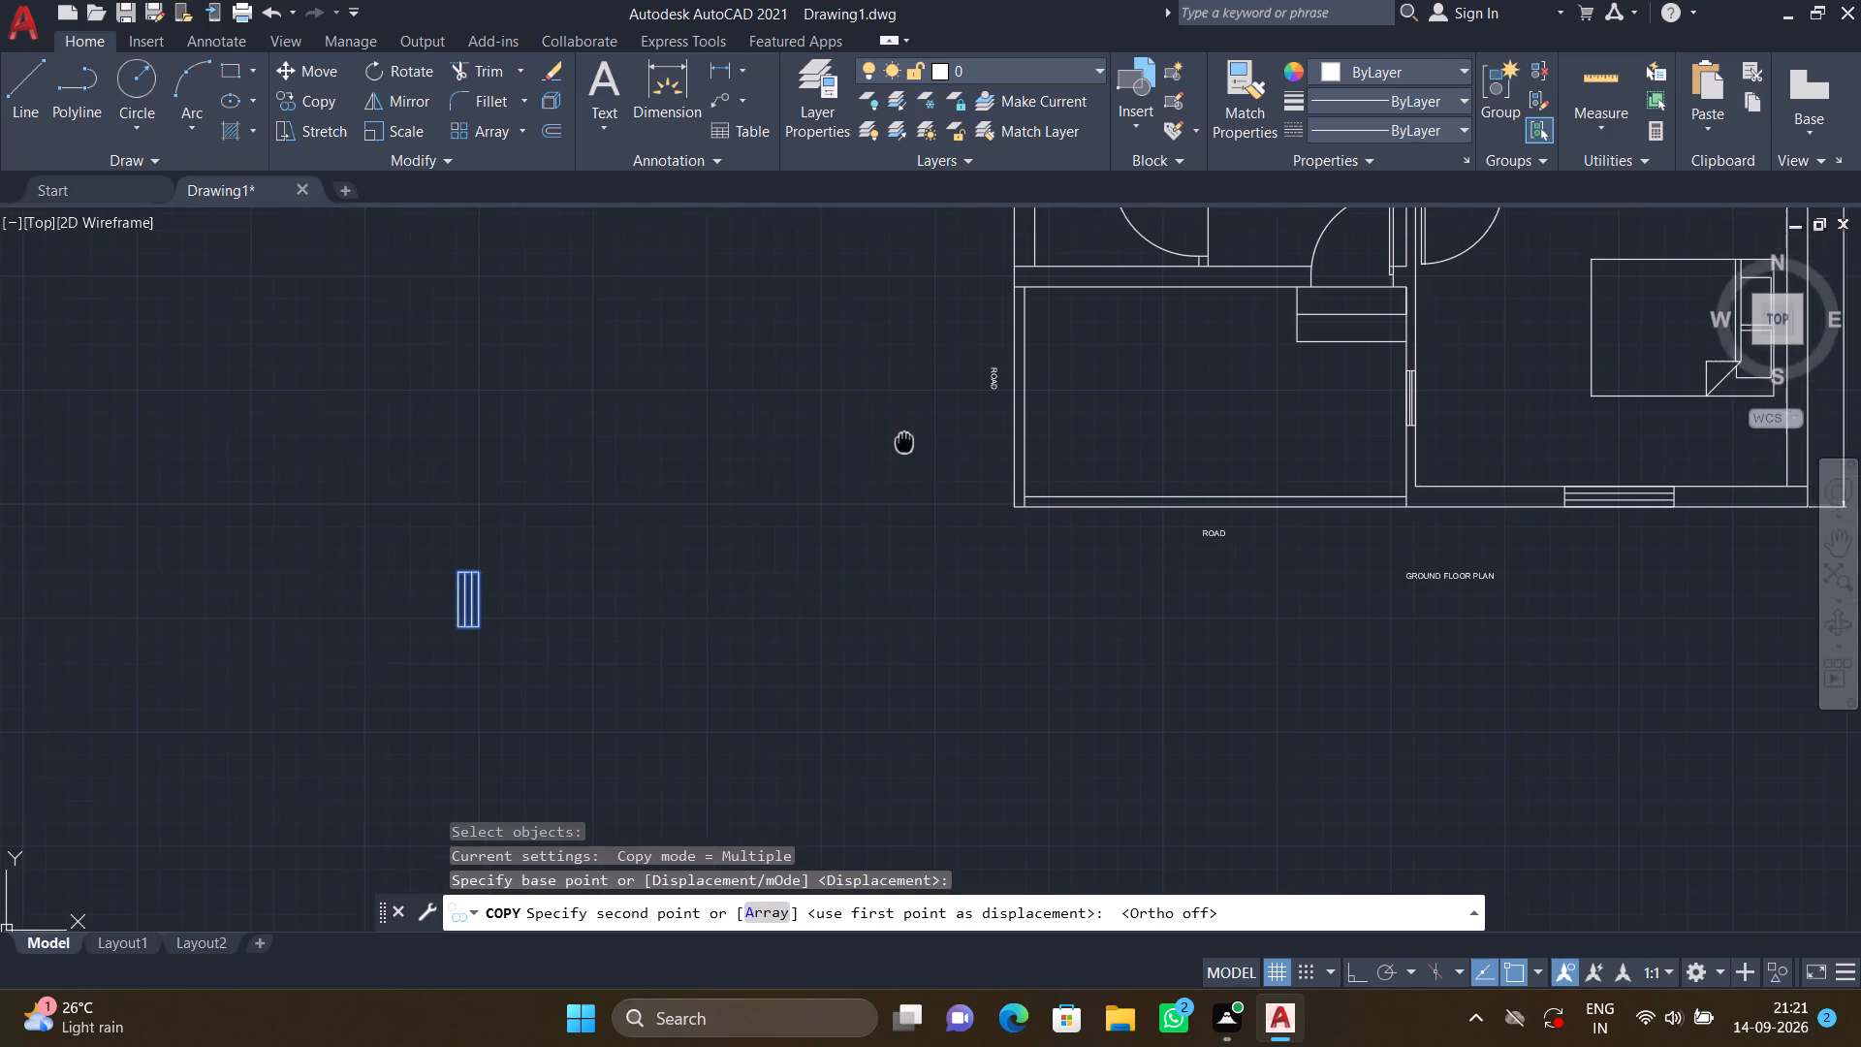
middle_drag(901, 452, 805, 680)
scroll(927, 439, up, 3)
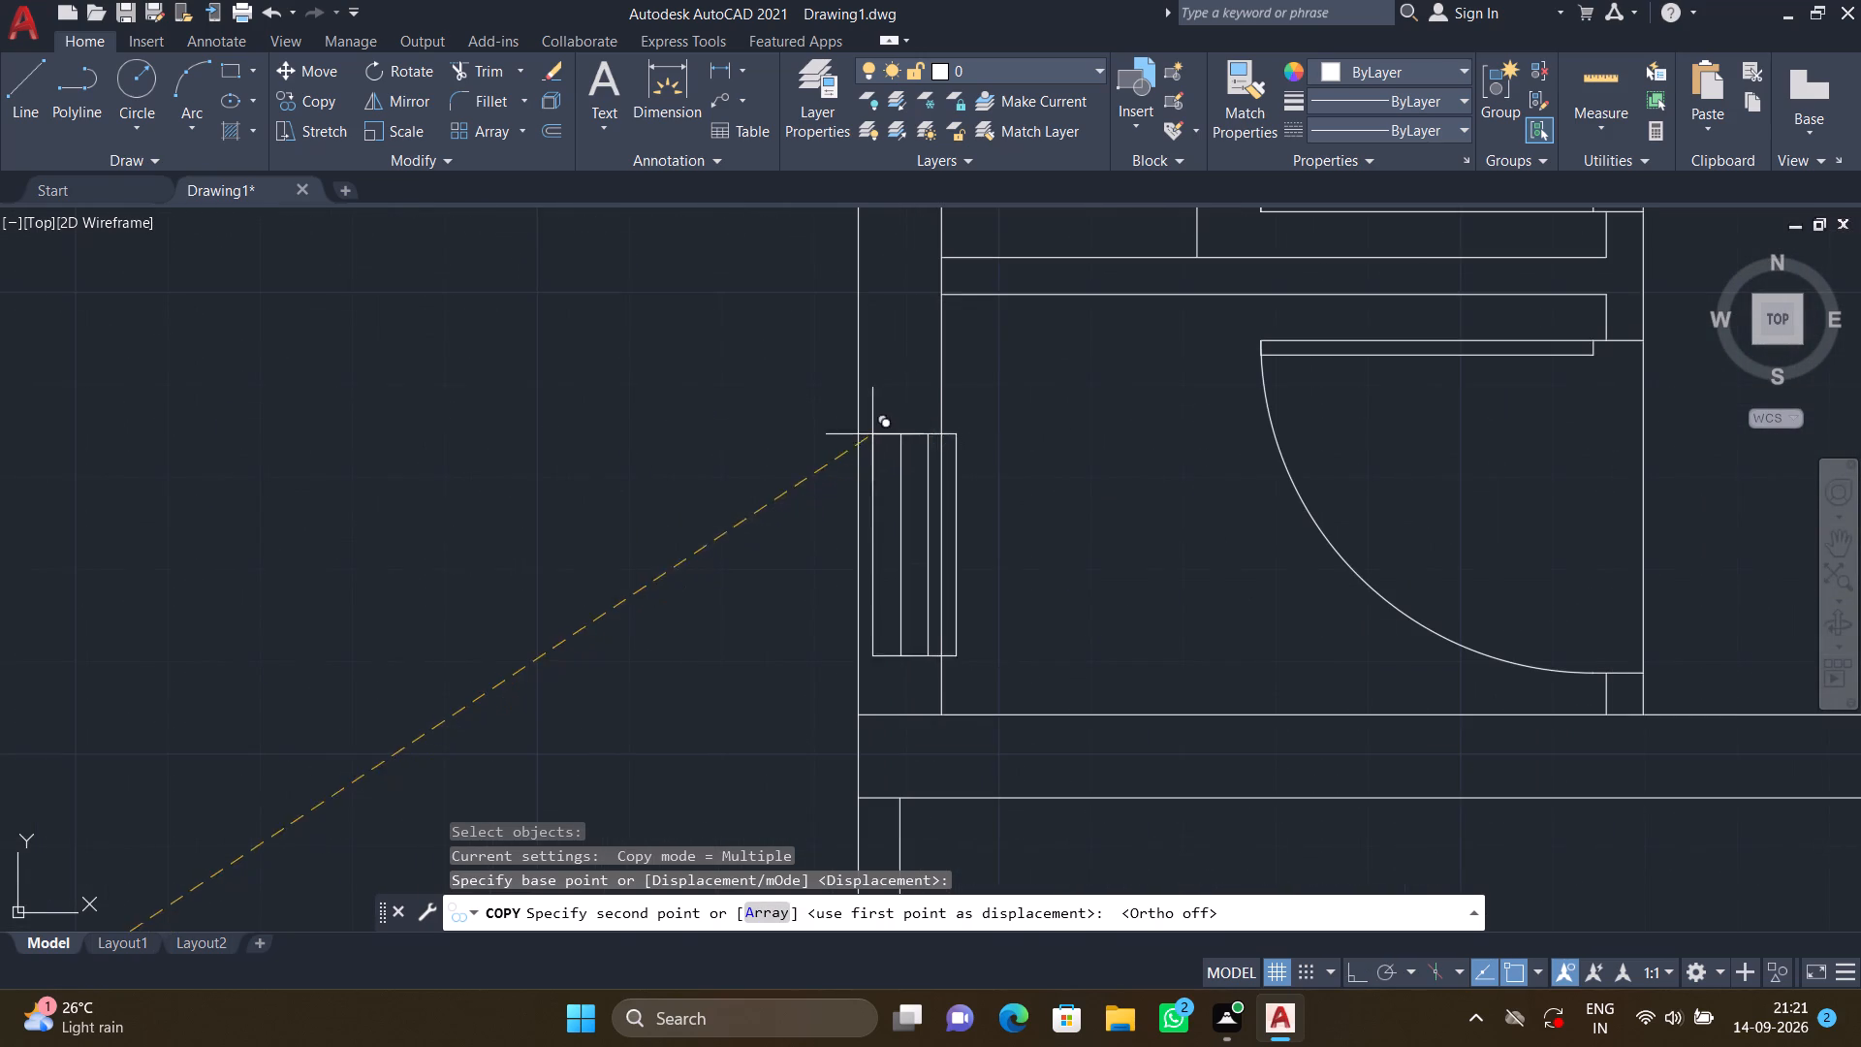
scroll(863, 410, up, 2)
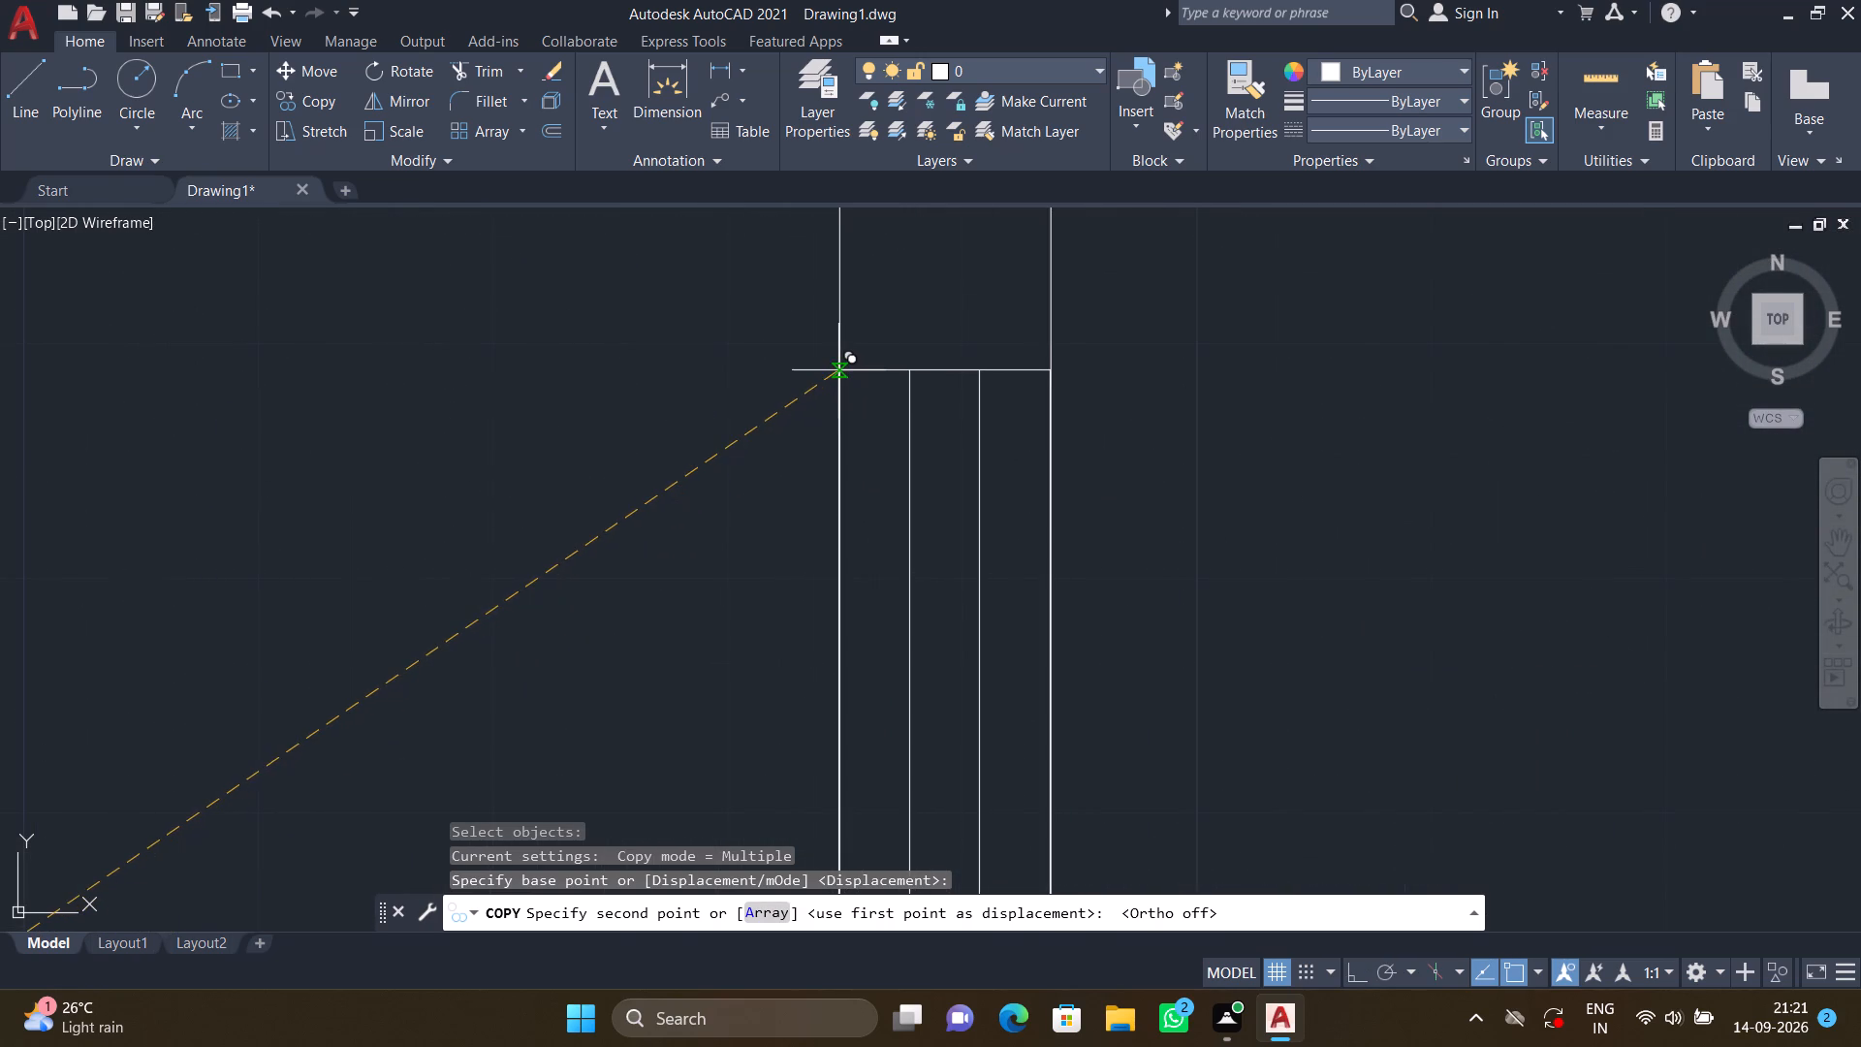
click(838, 370)
scroll(963, 334, down, 3)
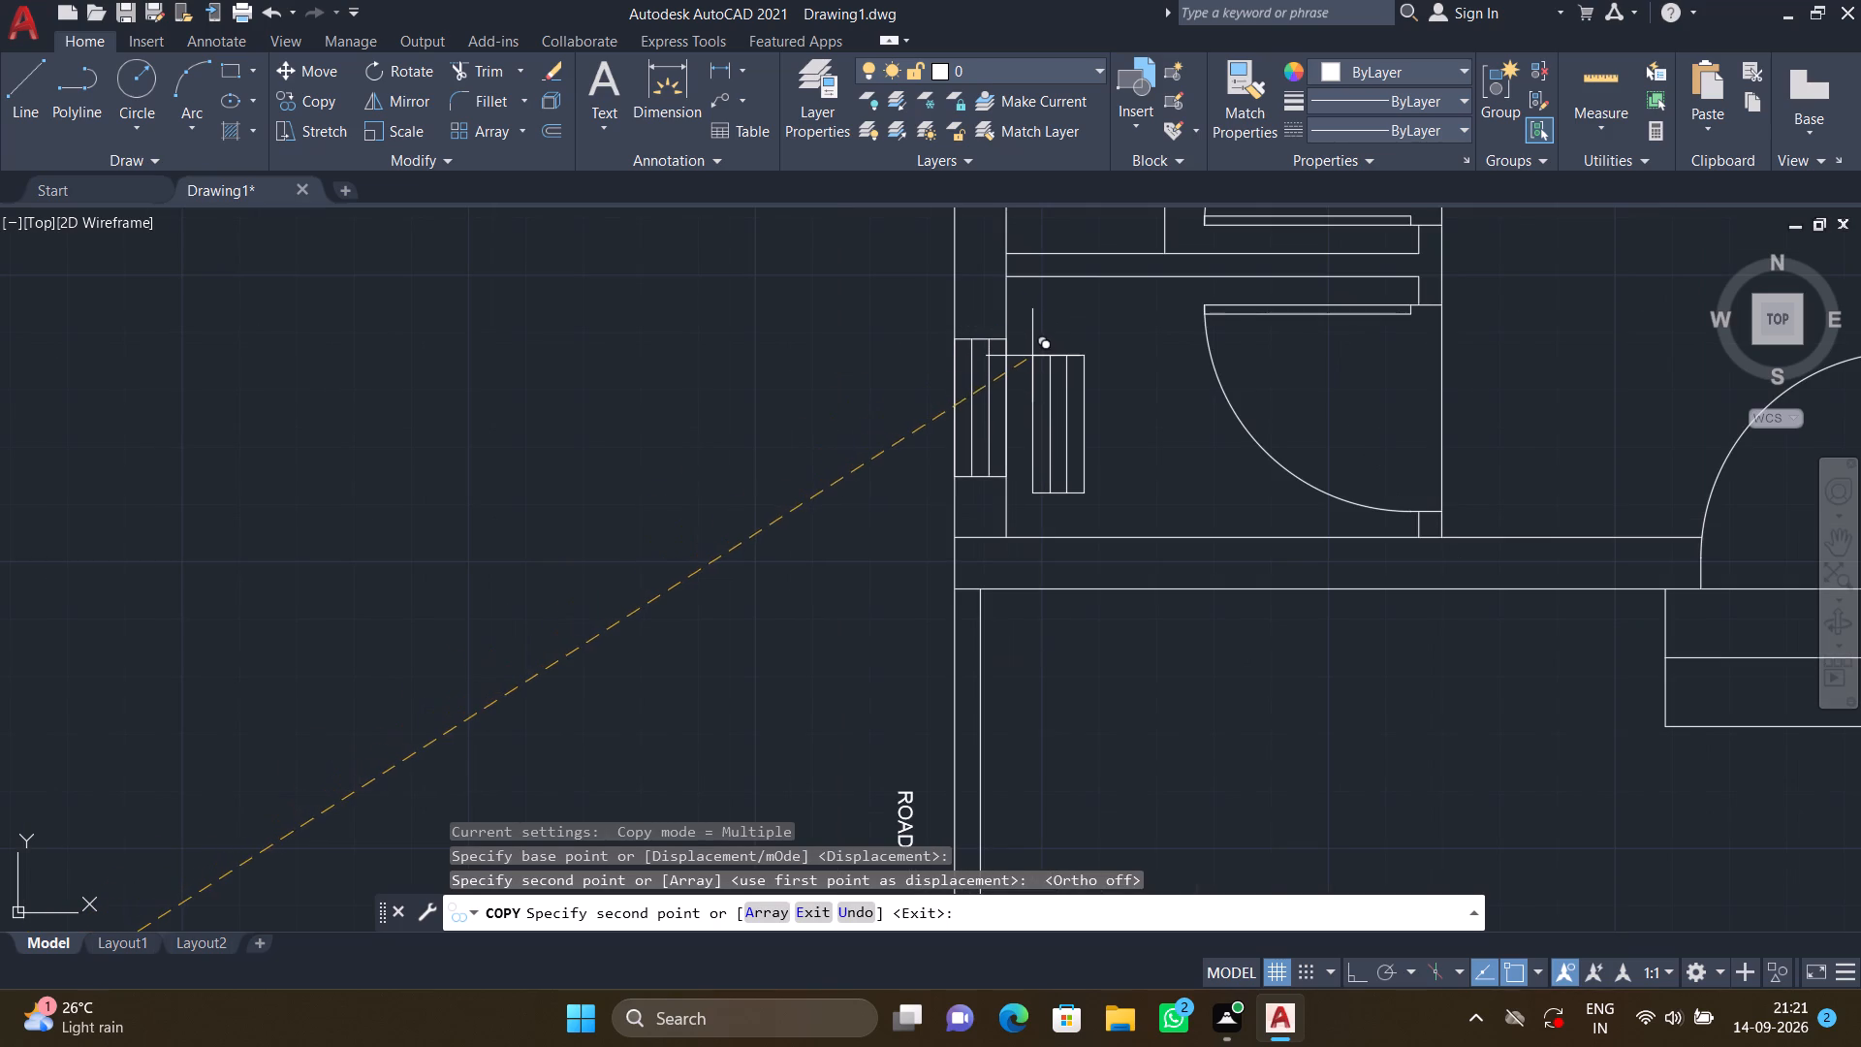
key(Escape)
Erase the original window symbol left outside the plan.
scroll(1036, 366, down, 3)
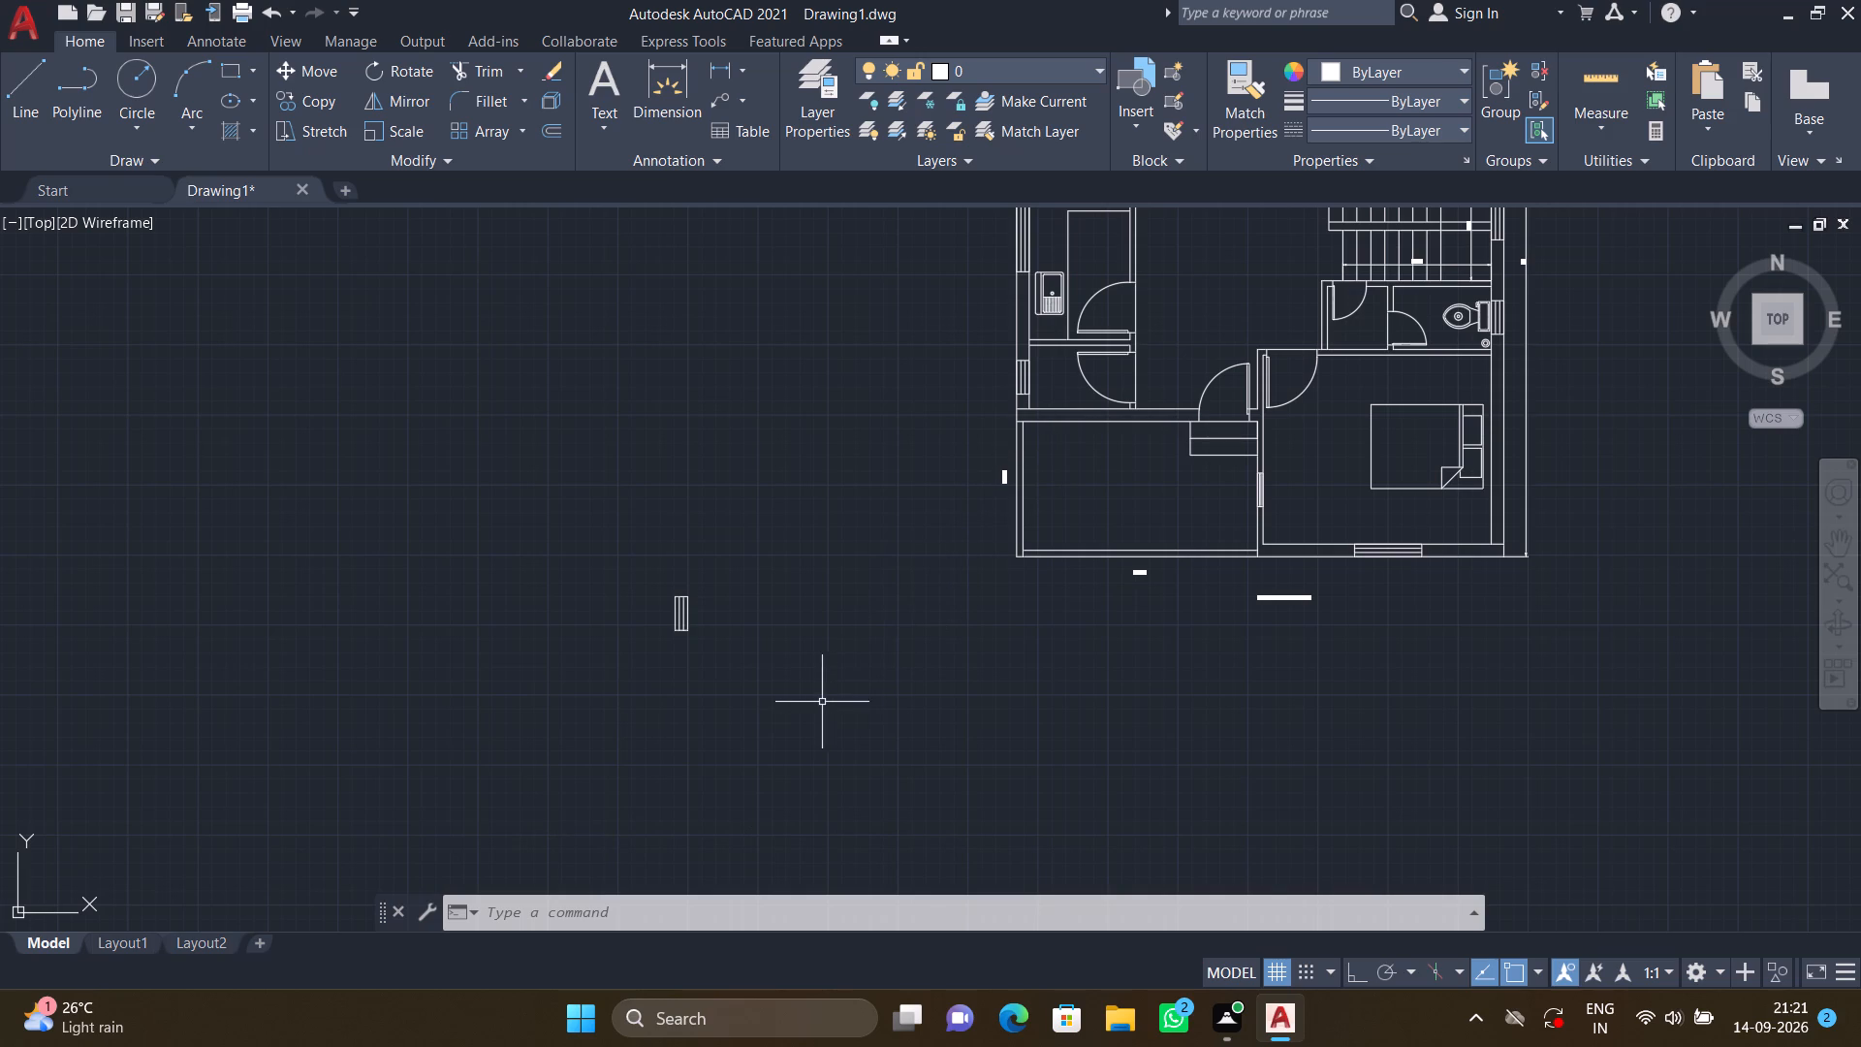
drag(814, 701, 801, 697)
click(590, 555)
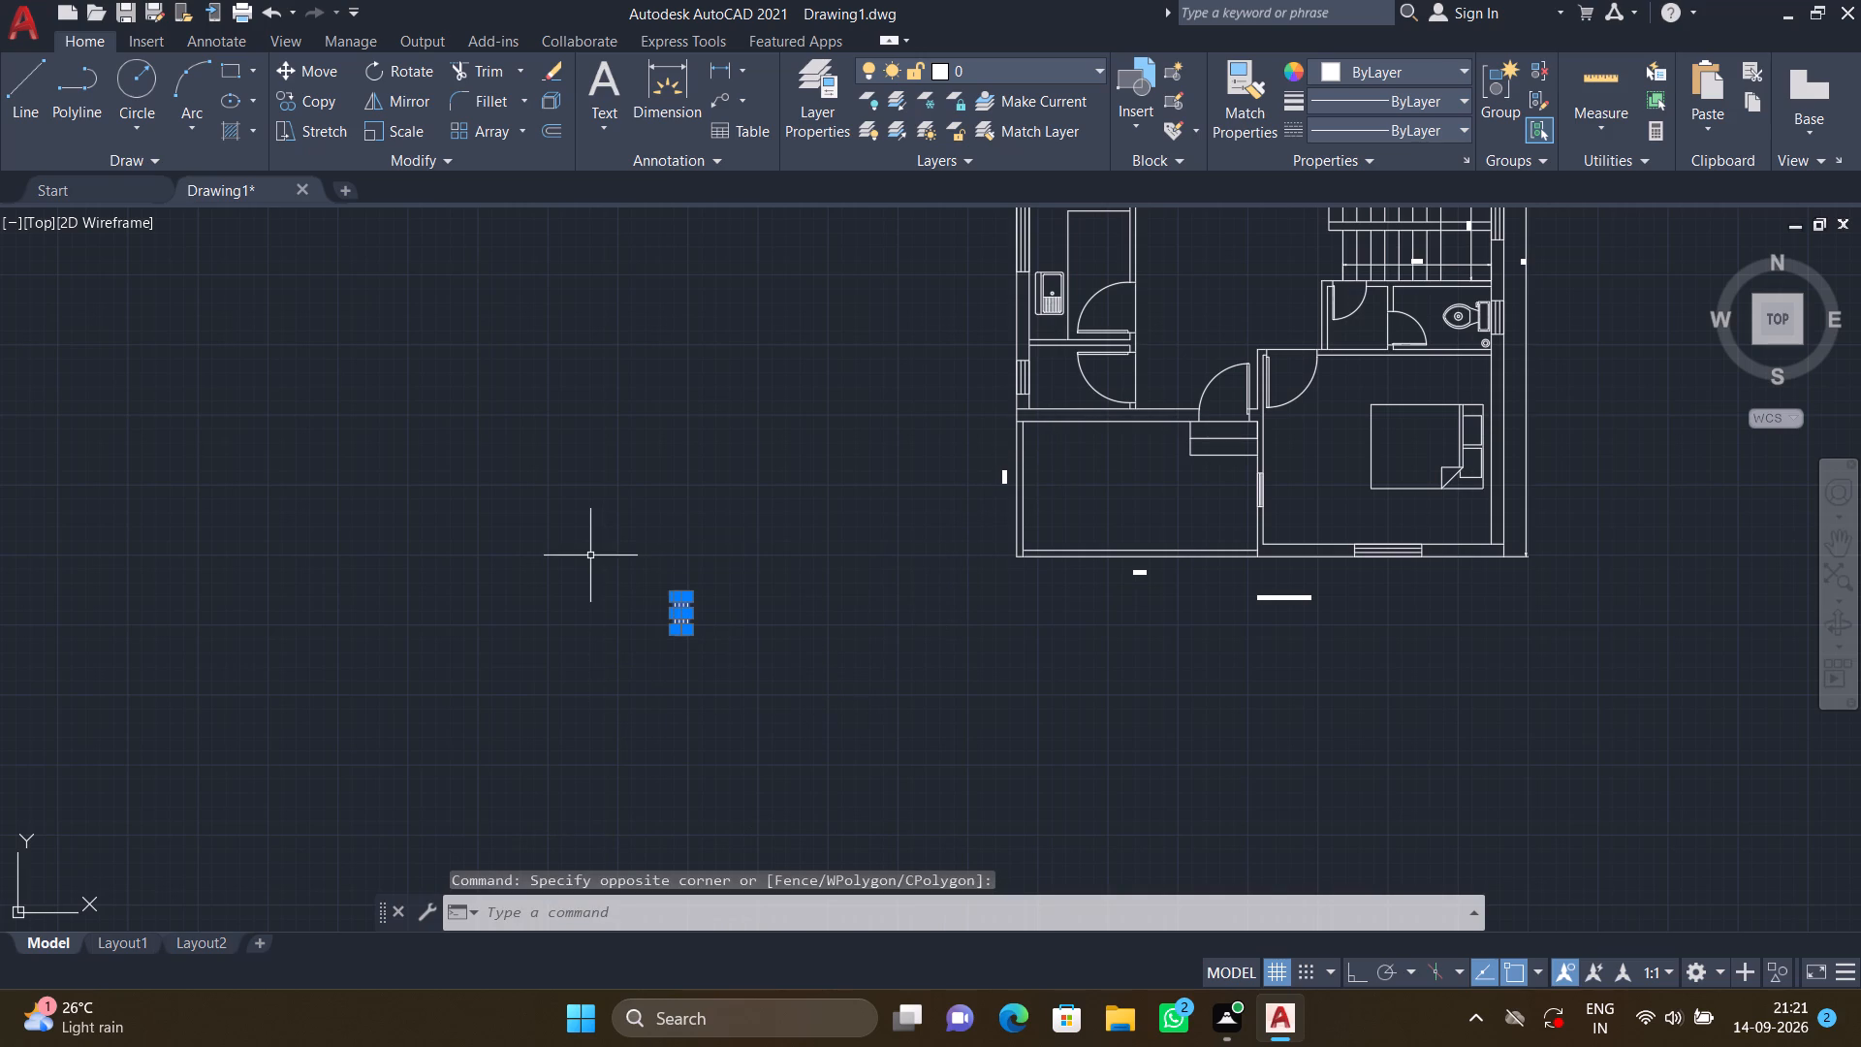
key(Delete)
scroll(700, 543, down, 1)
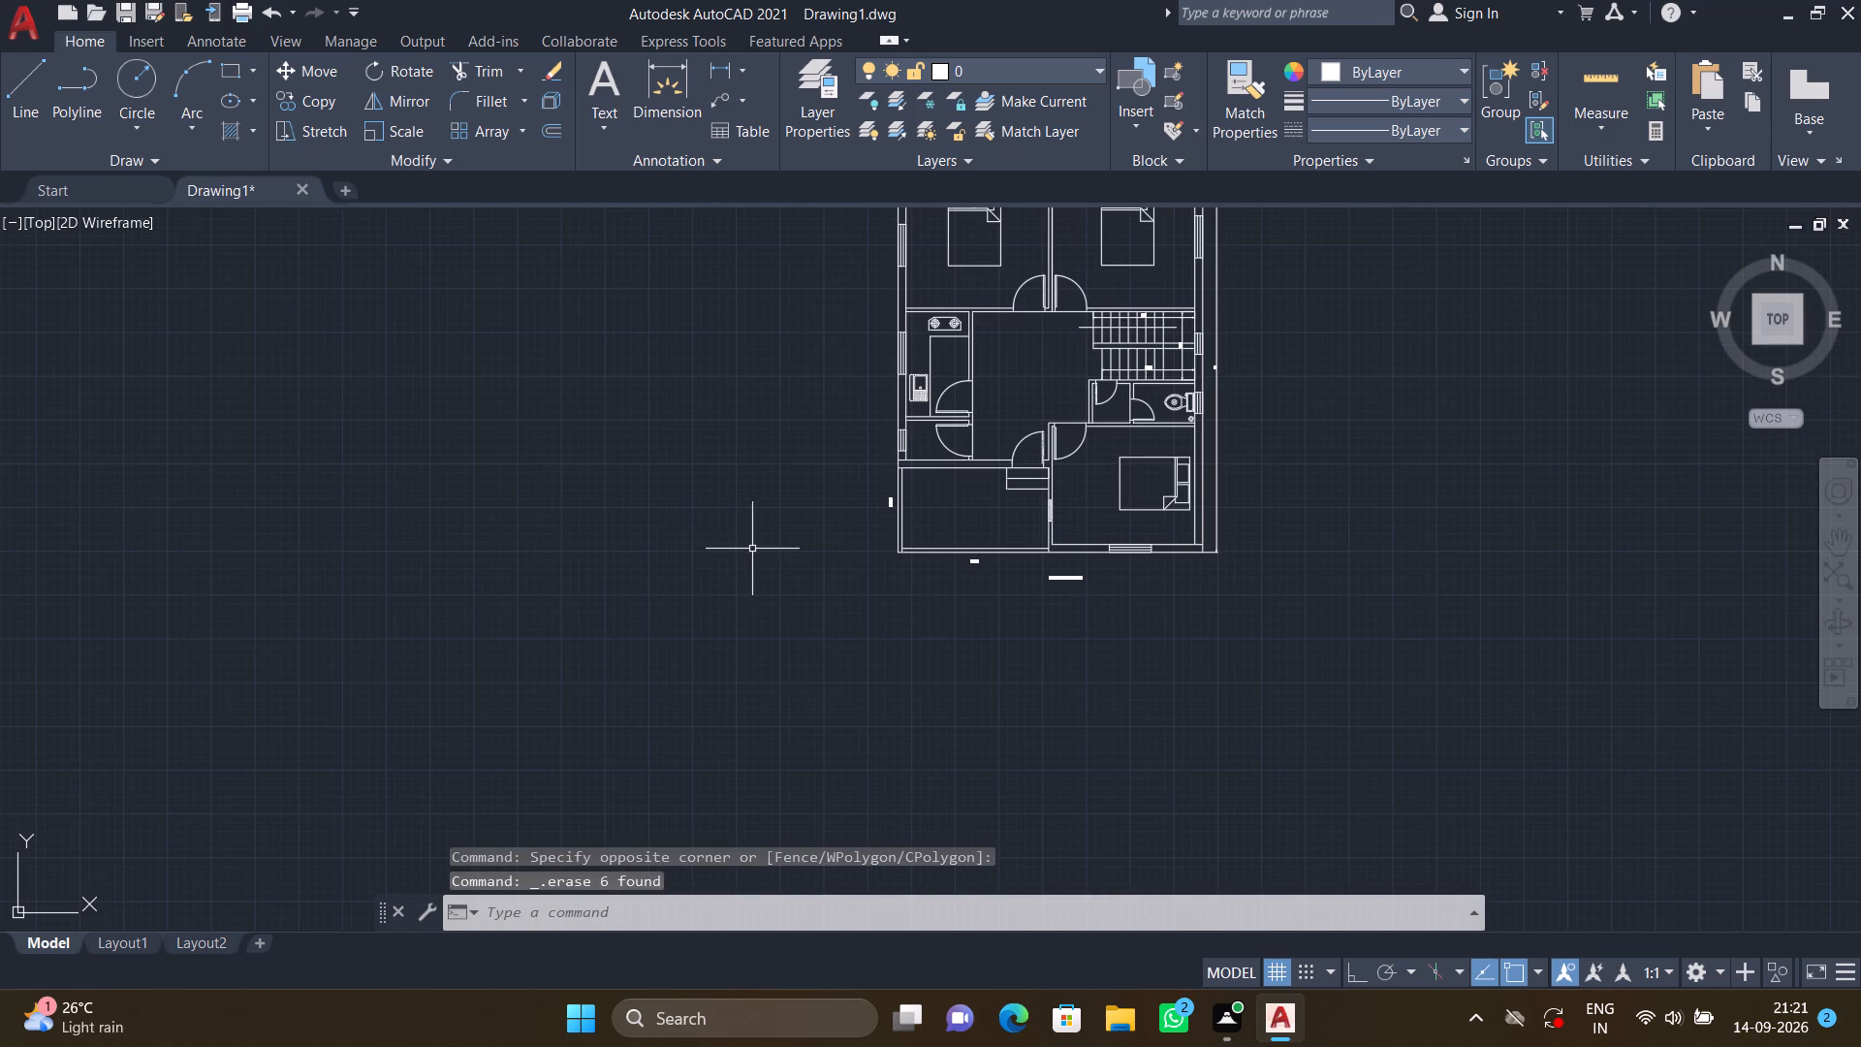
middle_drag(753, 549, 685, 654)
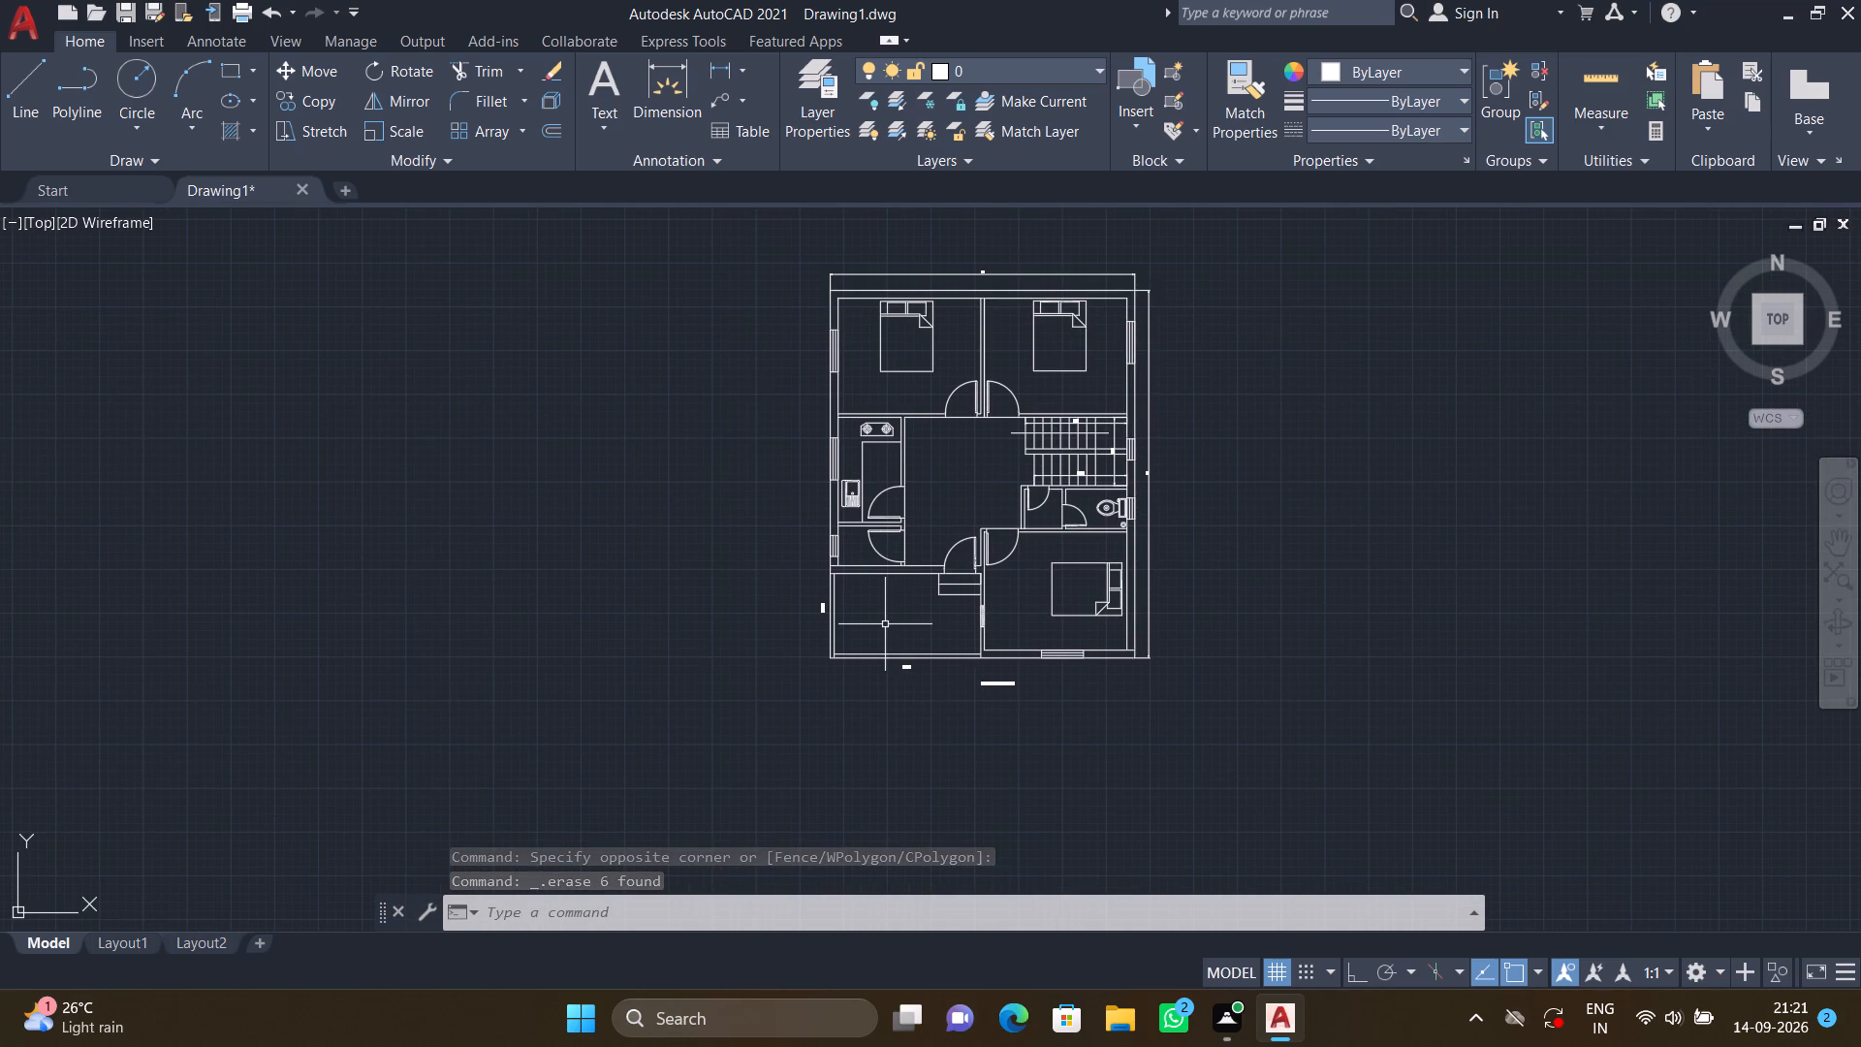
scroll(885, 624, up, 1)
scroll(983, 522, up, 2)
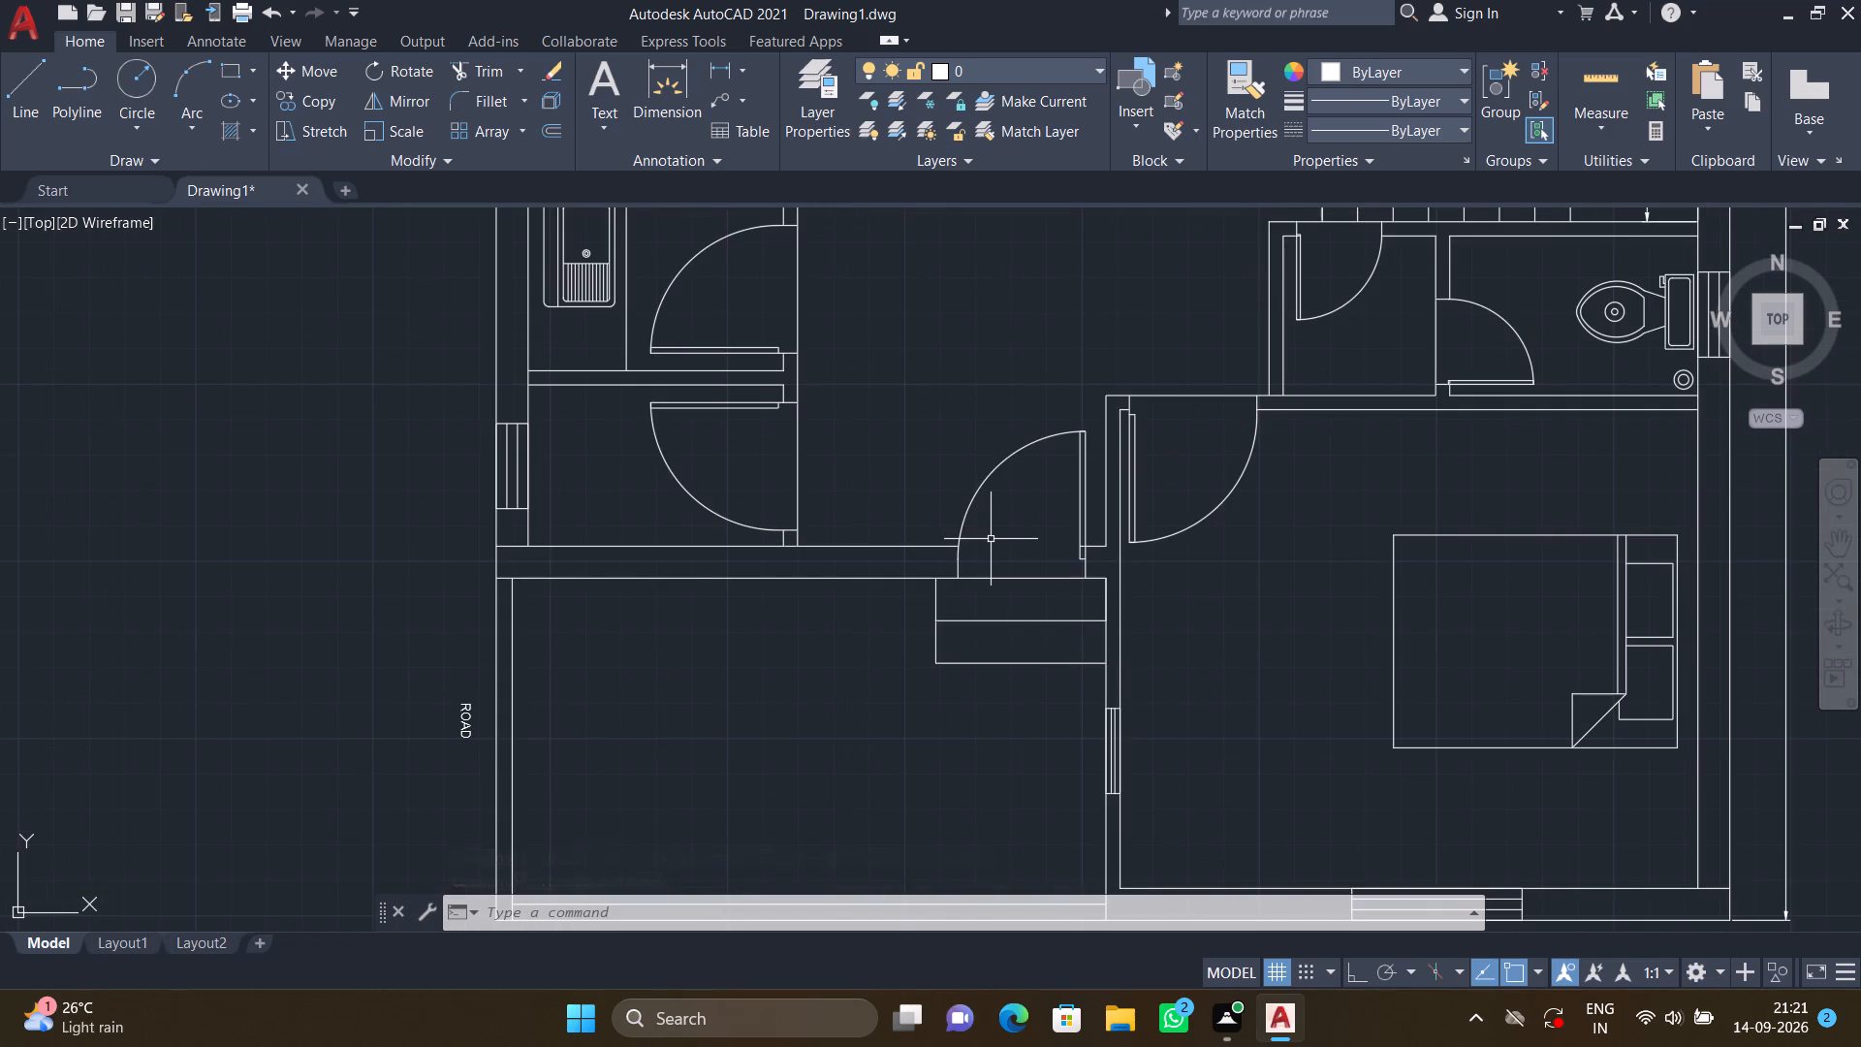
Add the multiline text ENTRY at 2.5" height inside the swing of the entrance door above the steps.
scroll(1002, 560, up, 2)
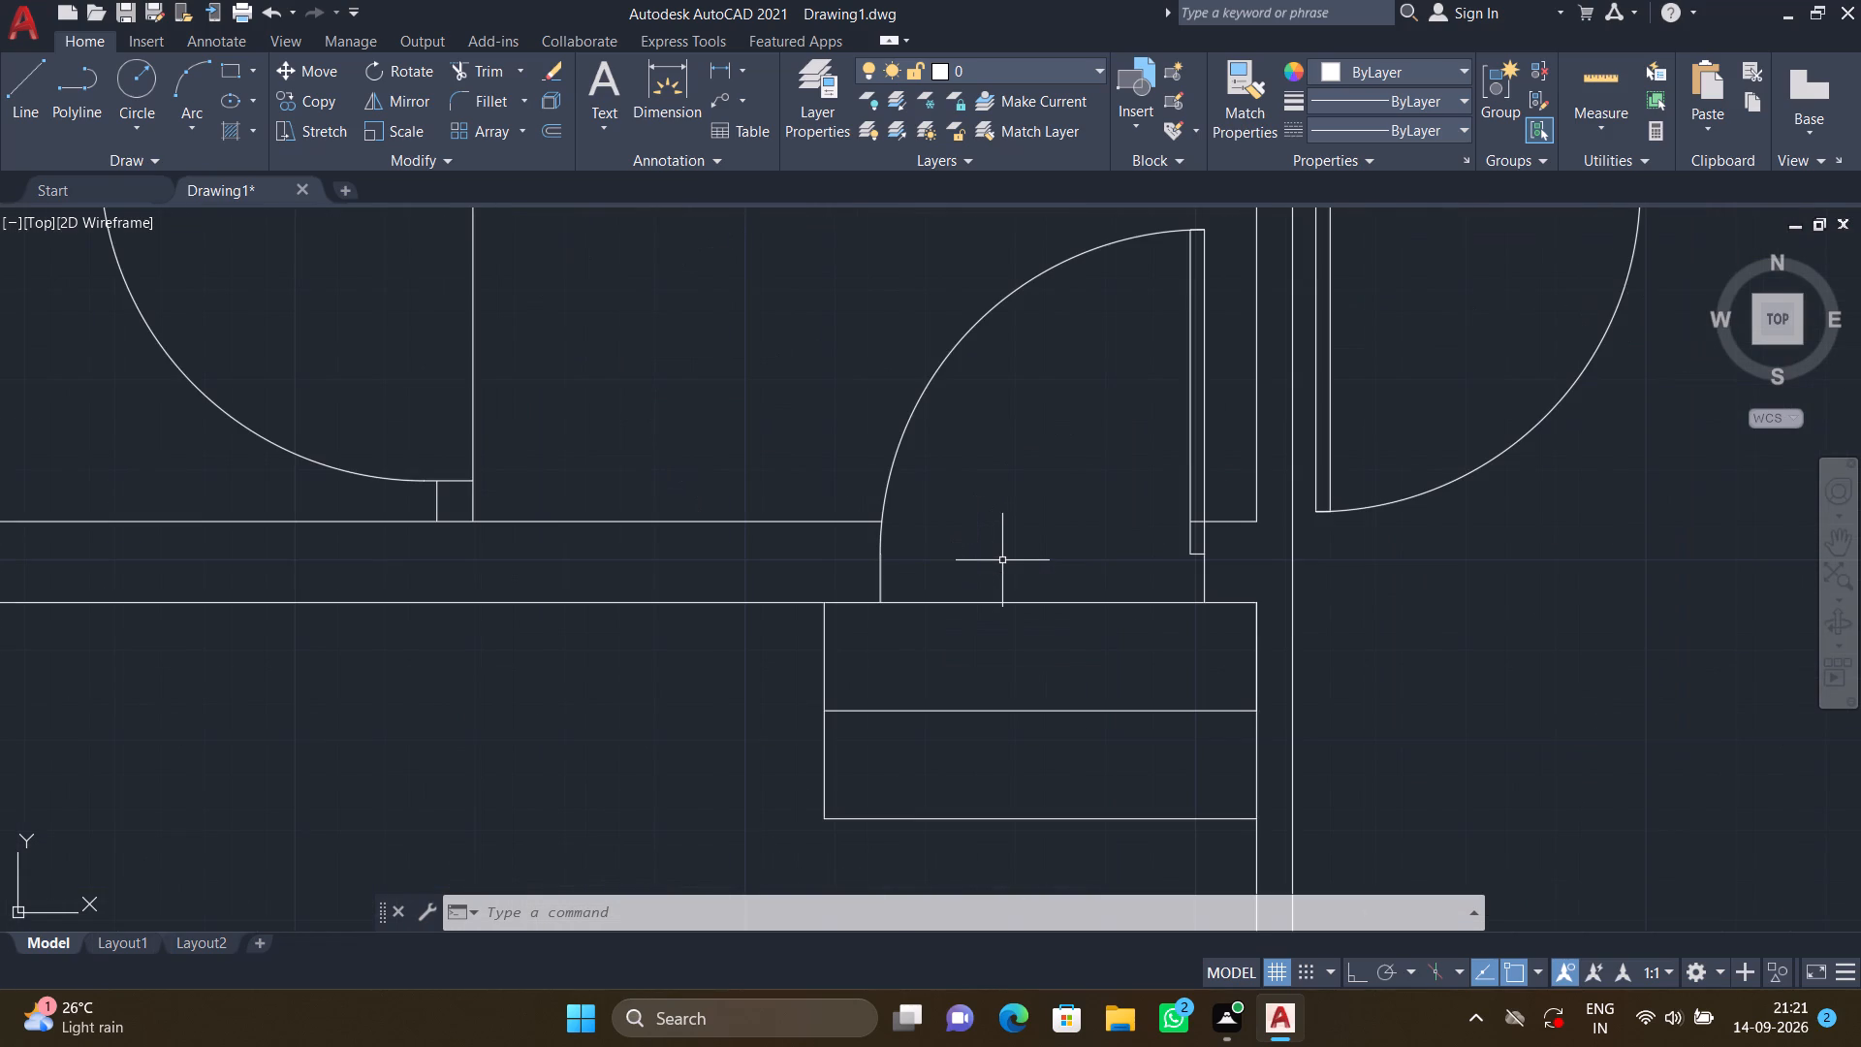
text(MT)
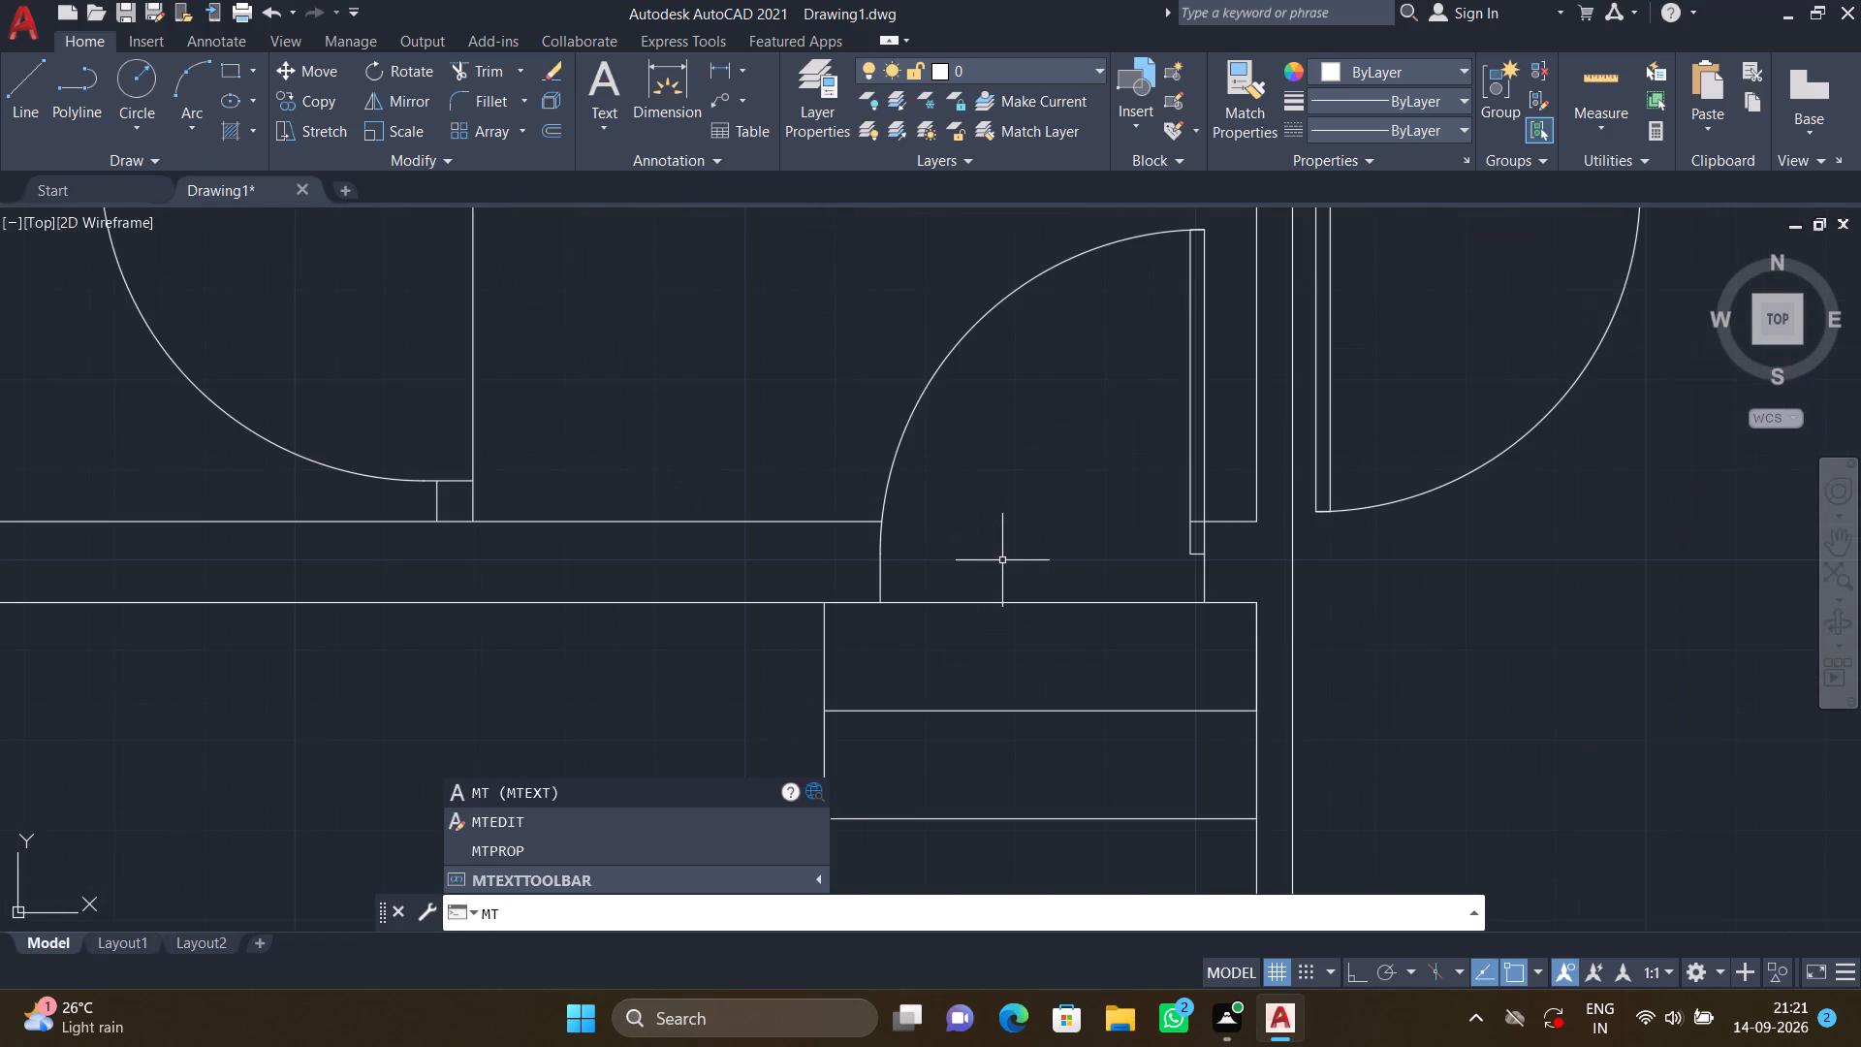
key(Return)
scroll(943, 554, up, 2)
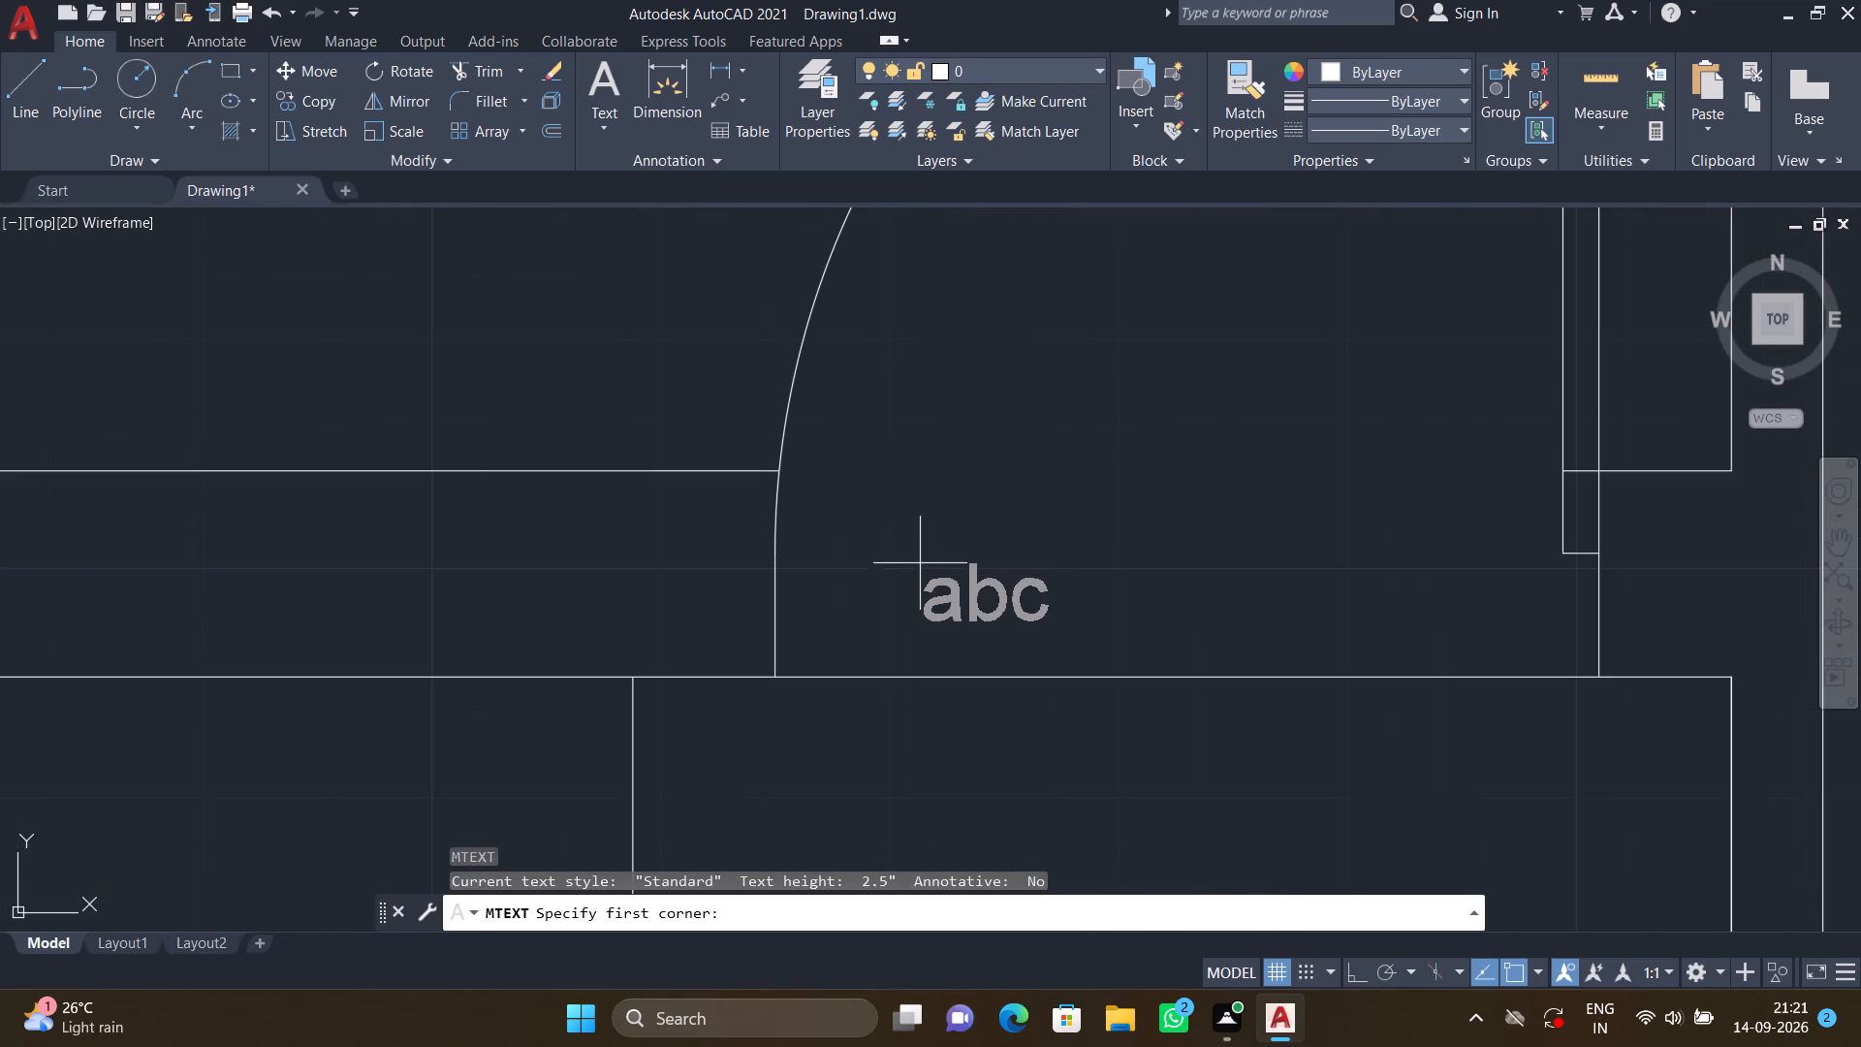
click(868, 598)
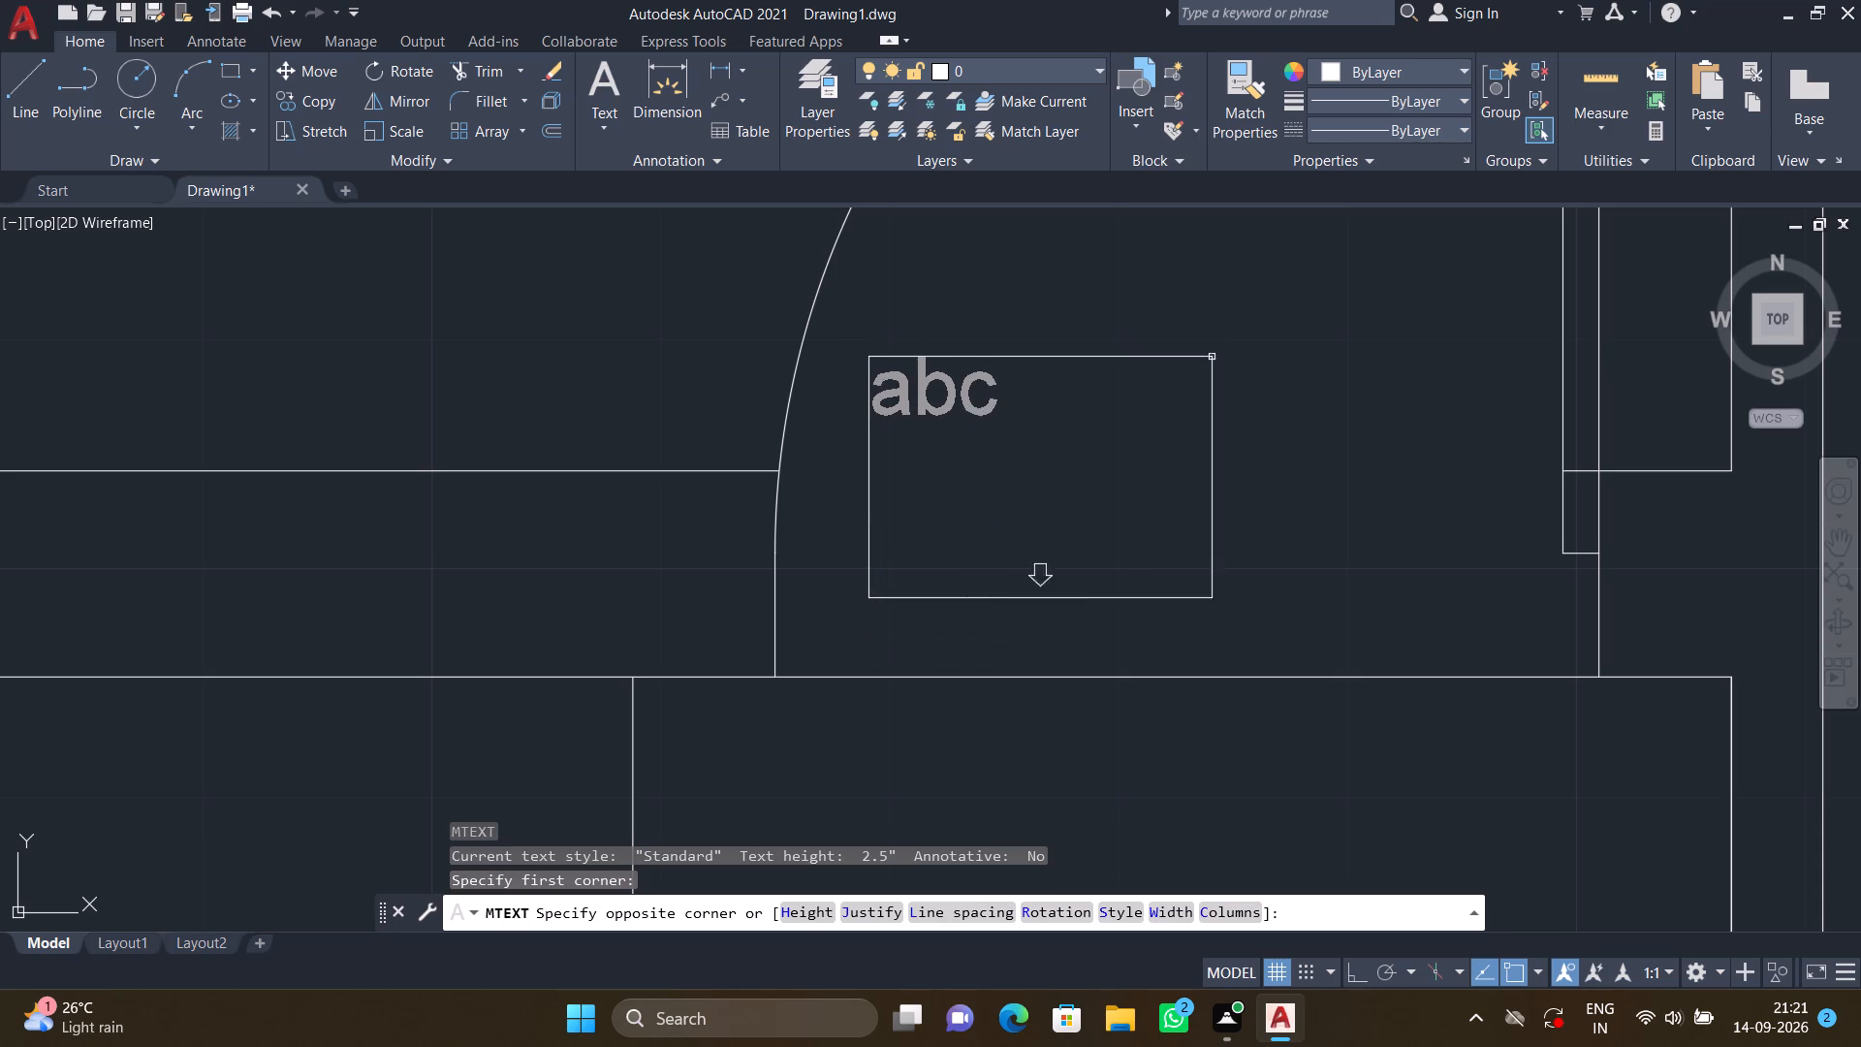
click(1422, 349)
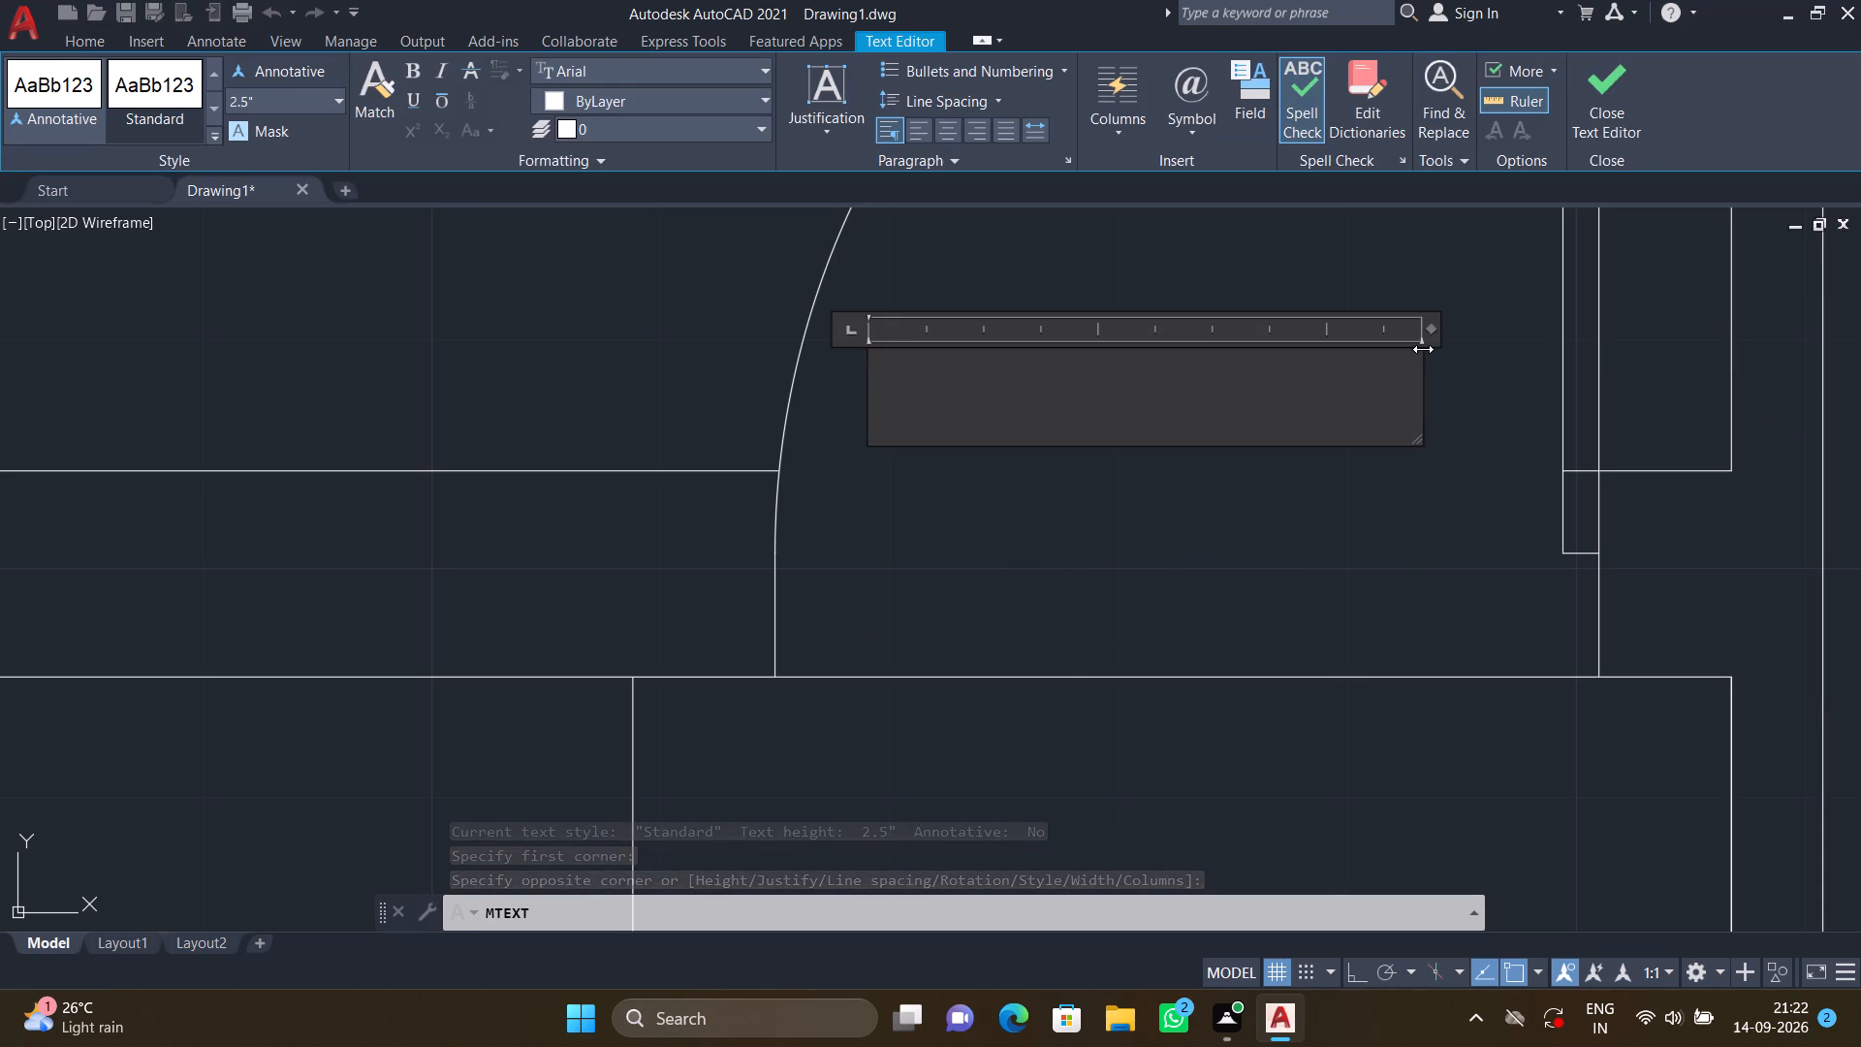
key(e)
text(NTRY)
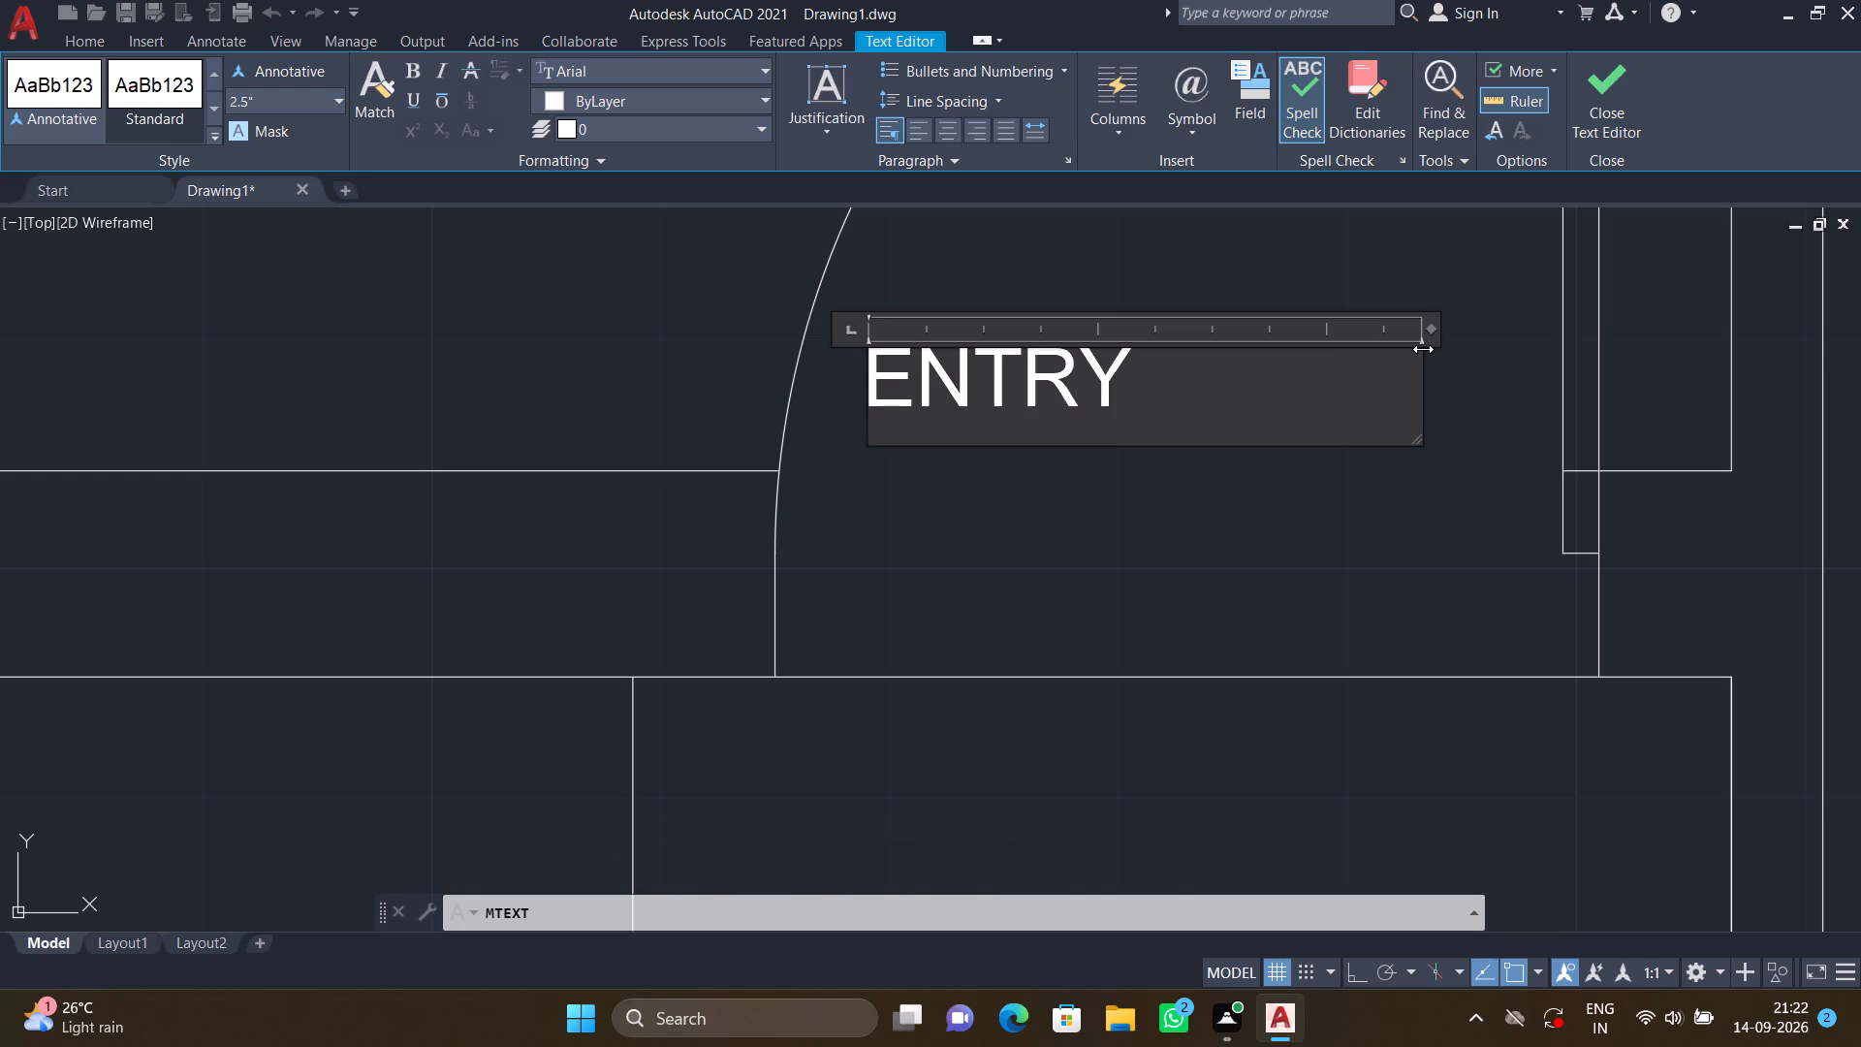
key(Return)
key(Escape)
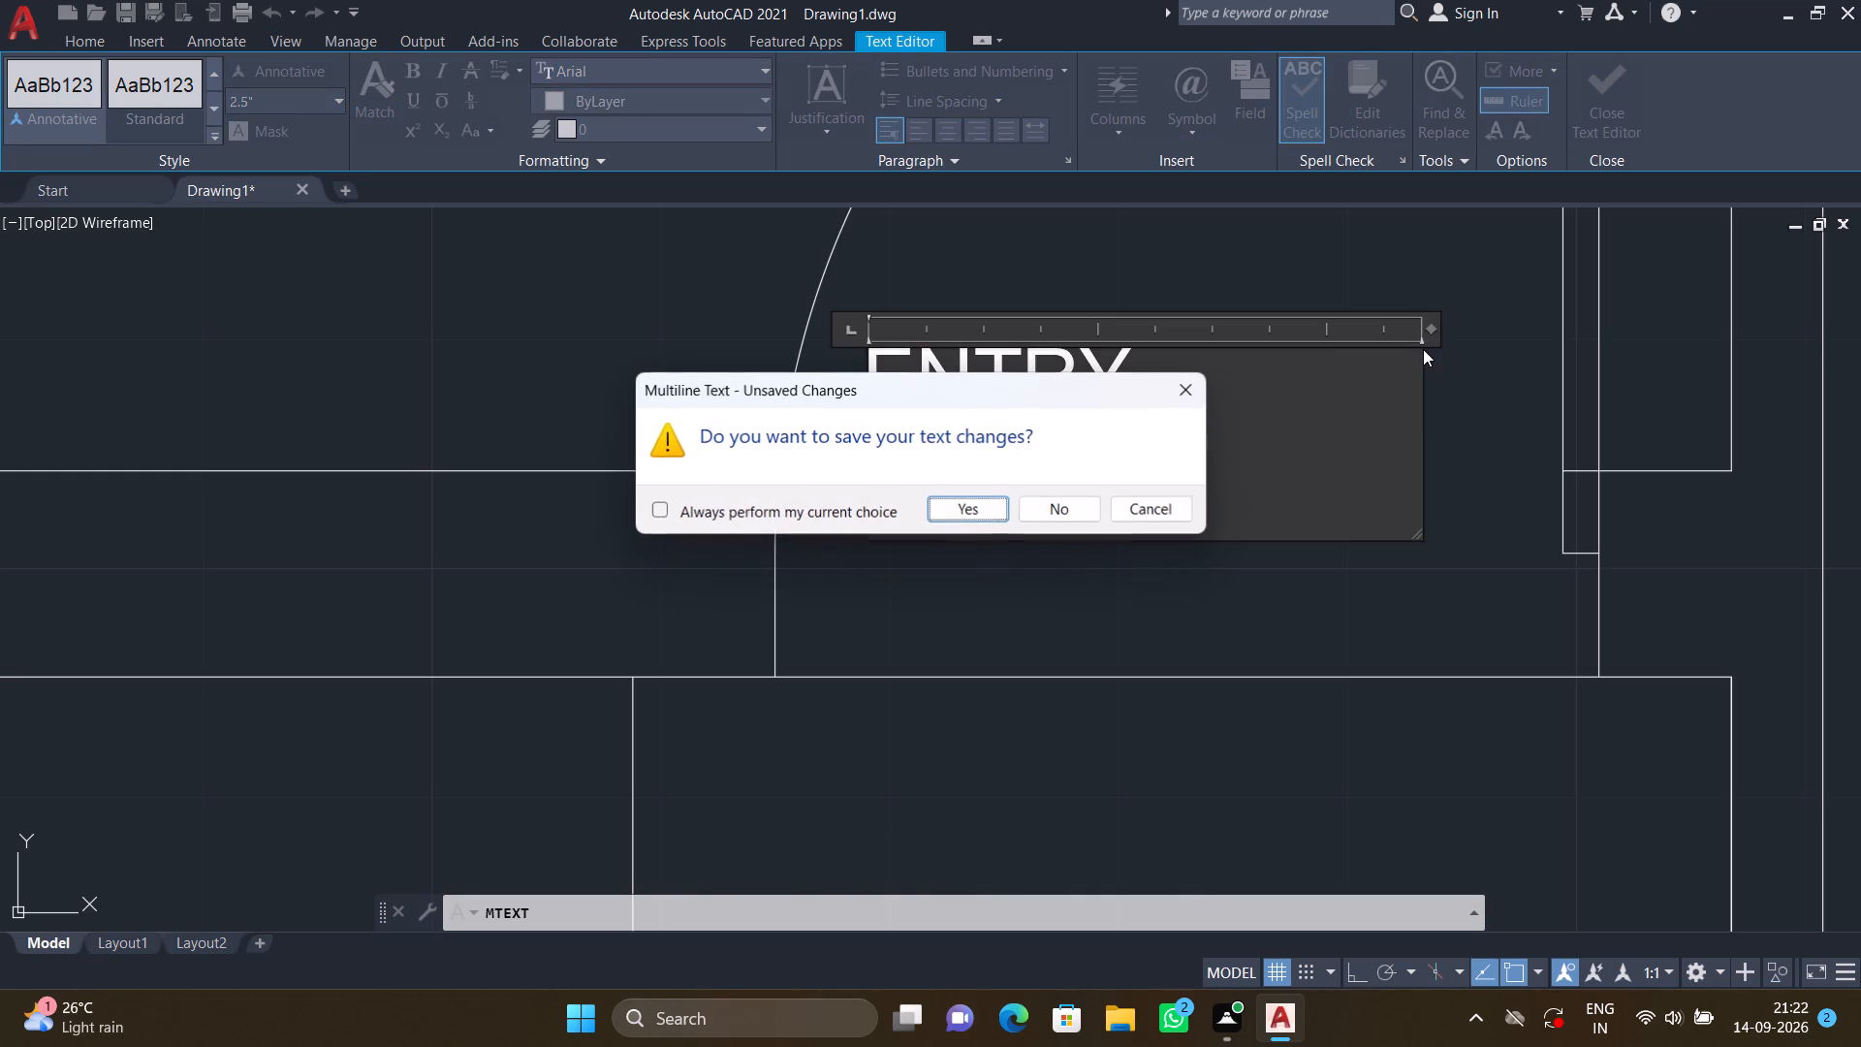
click(986, 507)
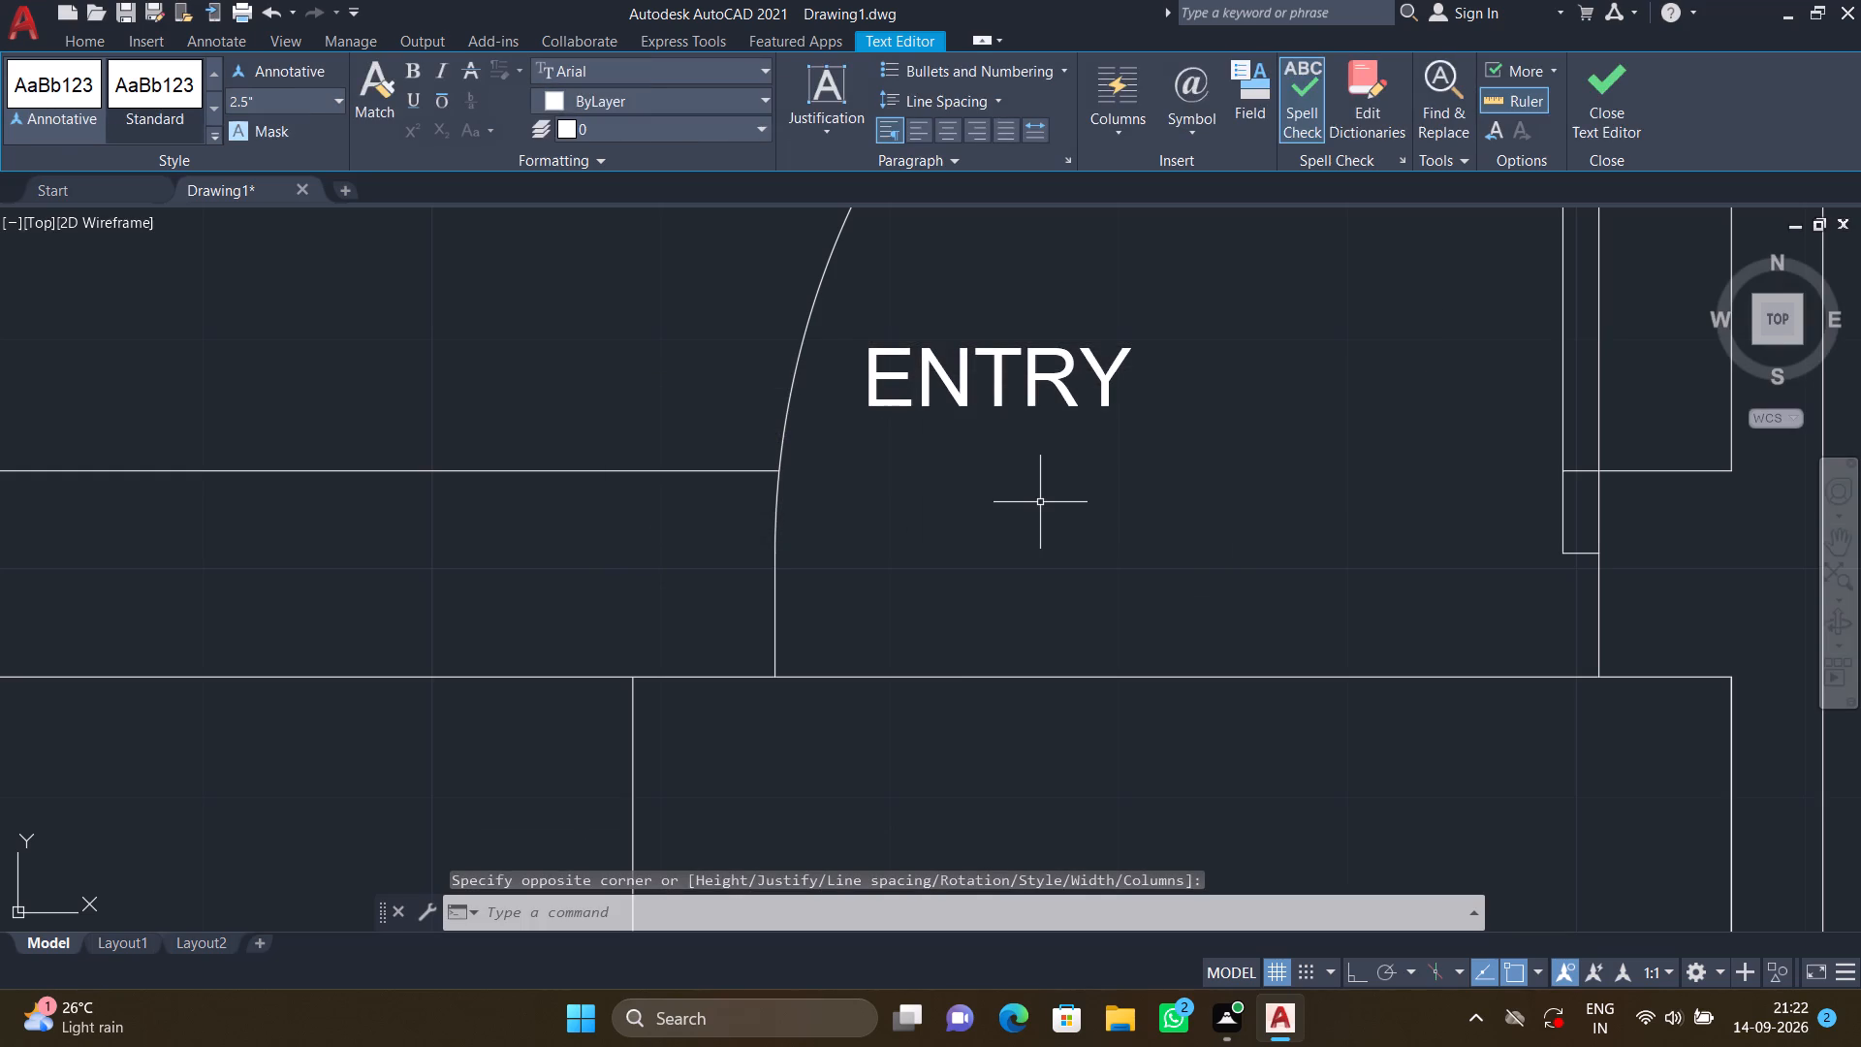
Move the ENTRY label by its top-left corner, with Ortho off, down into the middle of the entrance door opening.
key(m)
key(Return)
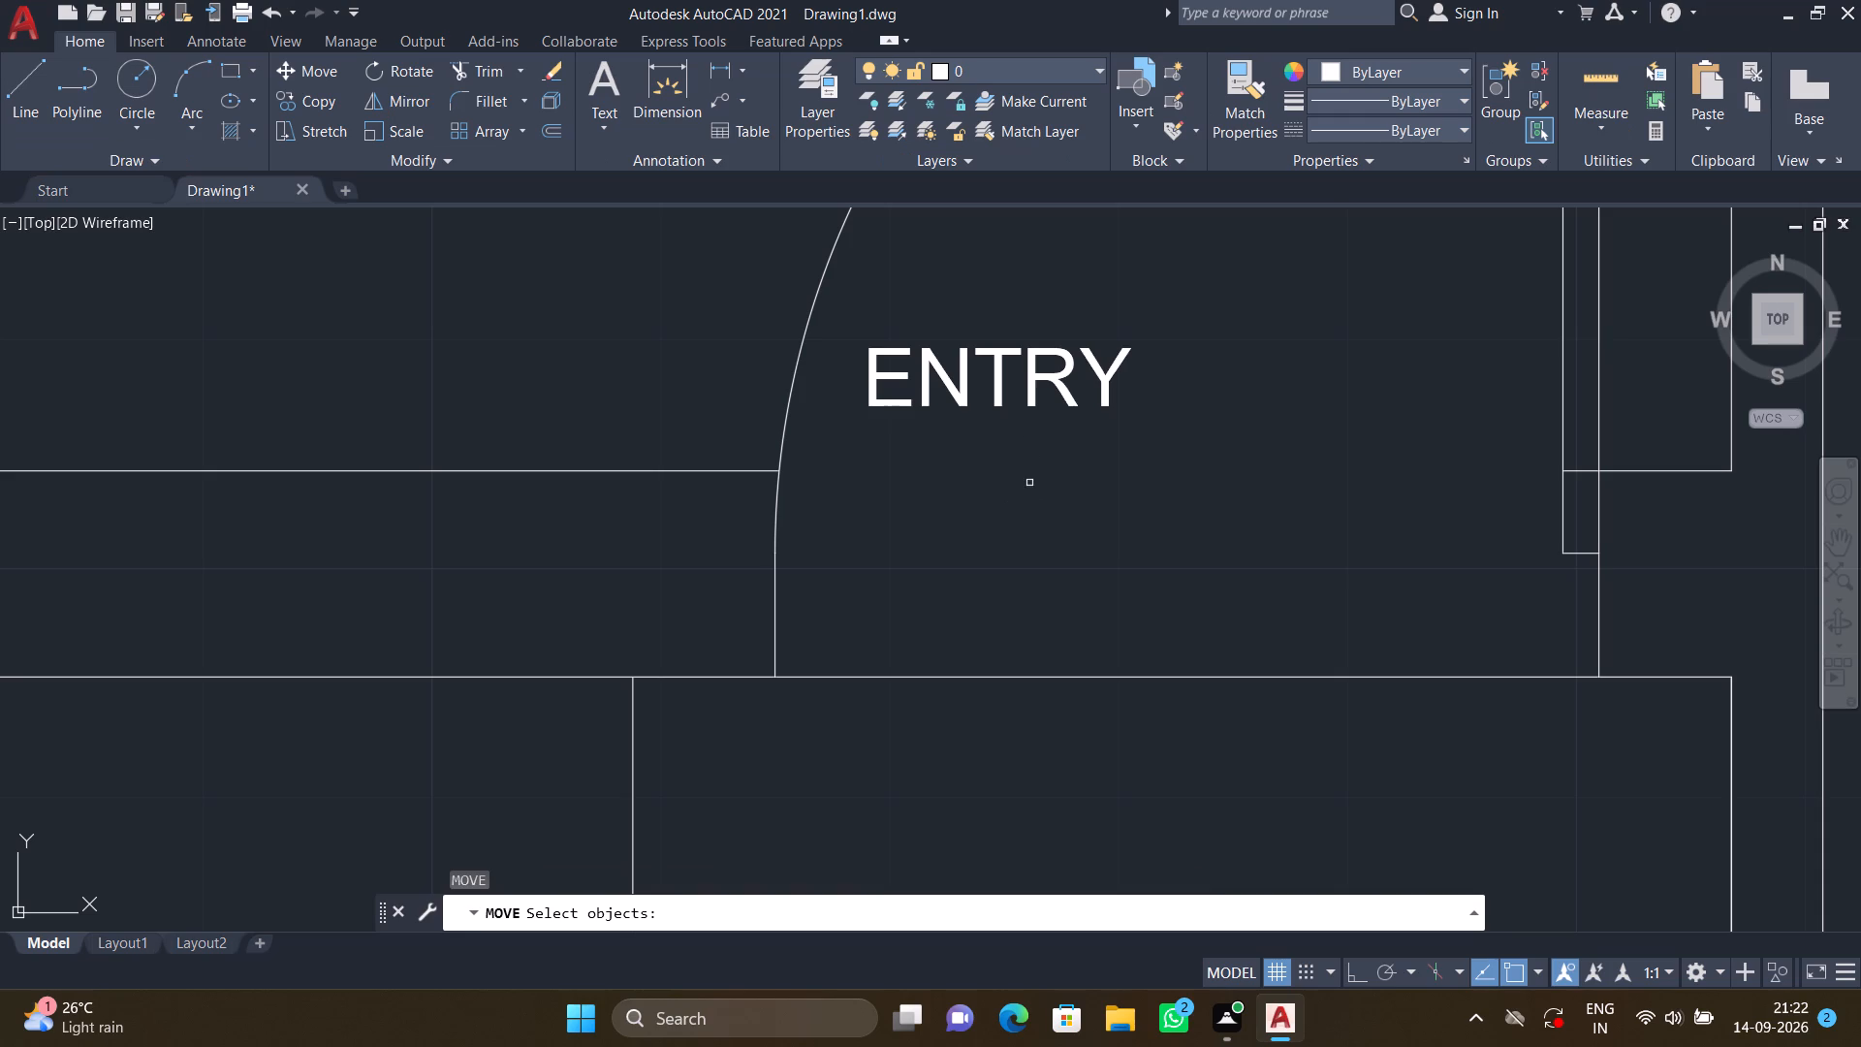
click(1037, 395)
key(Return)
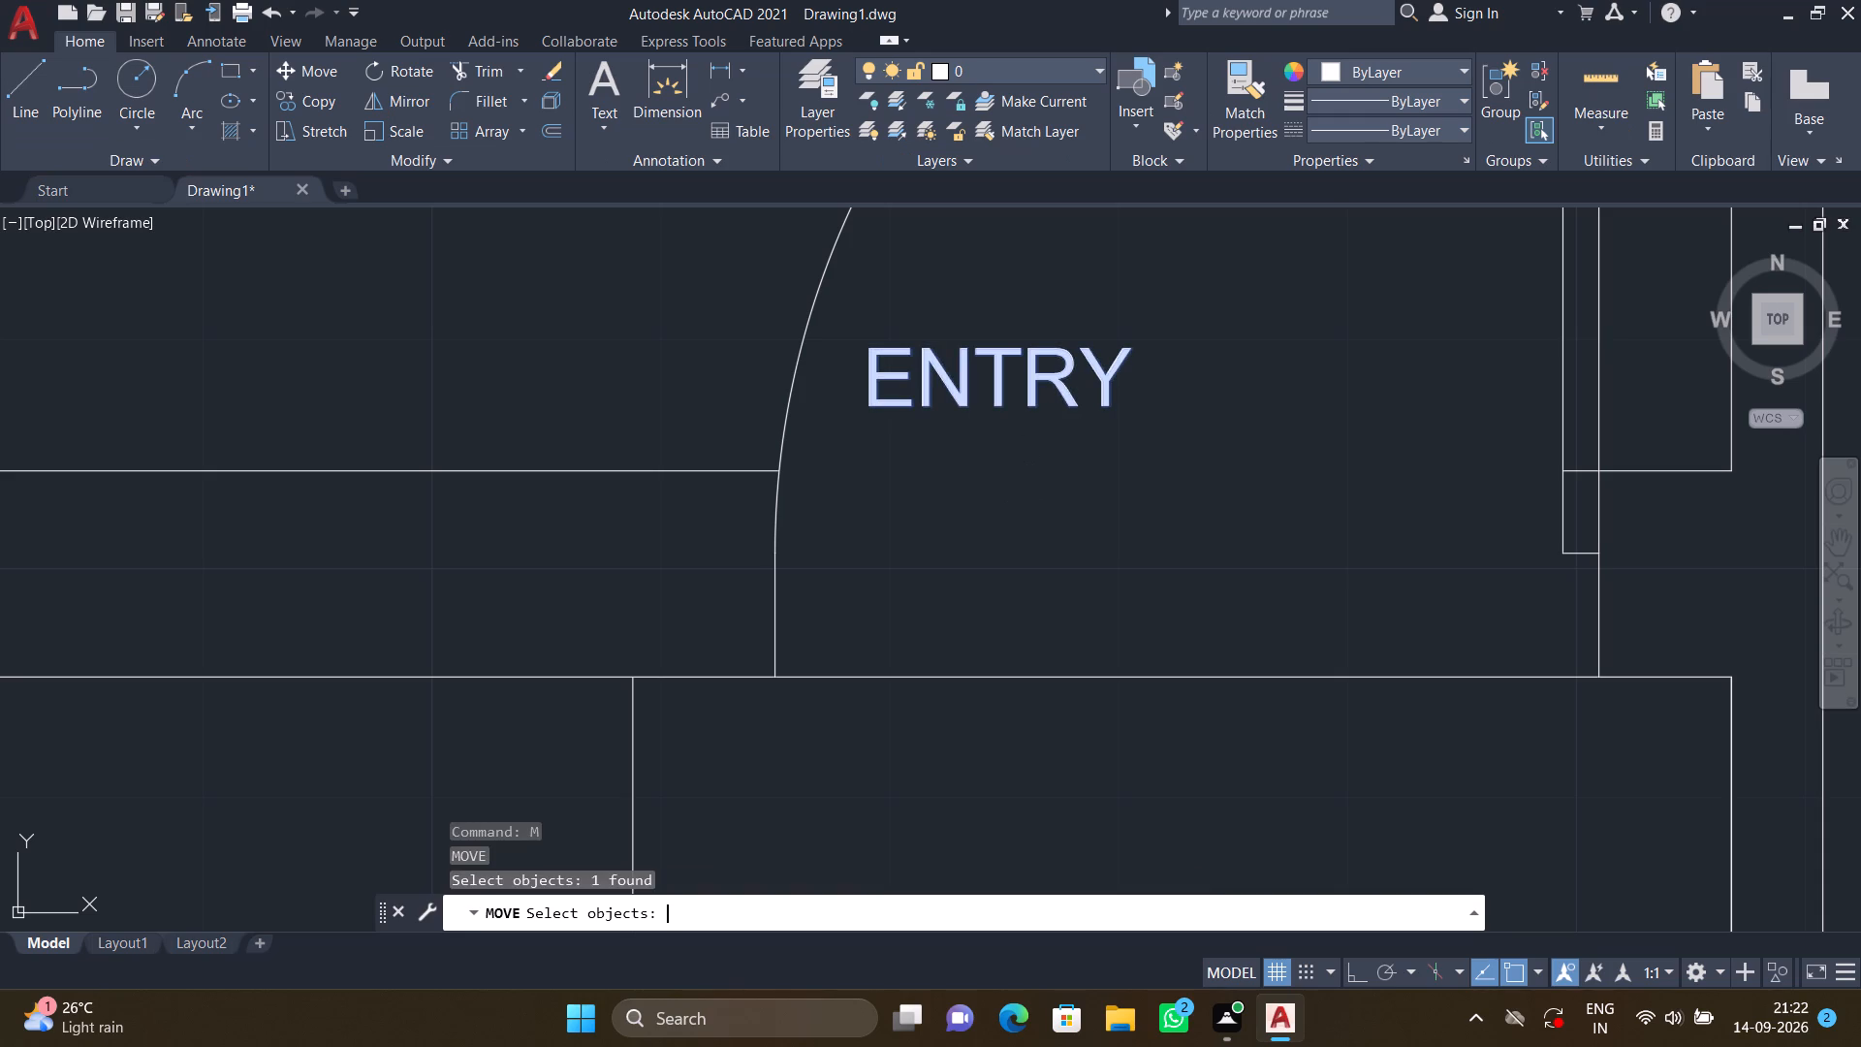
click(864, 345)
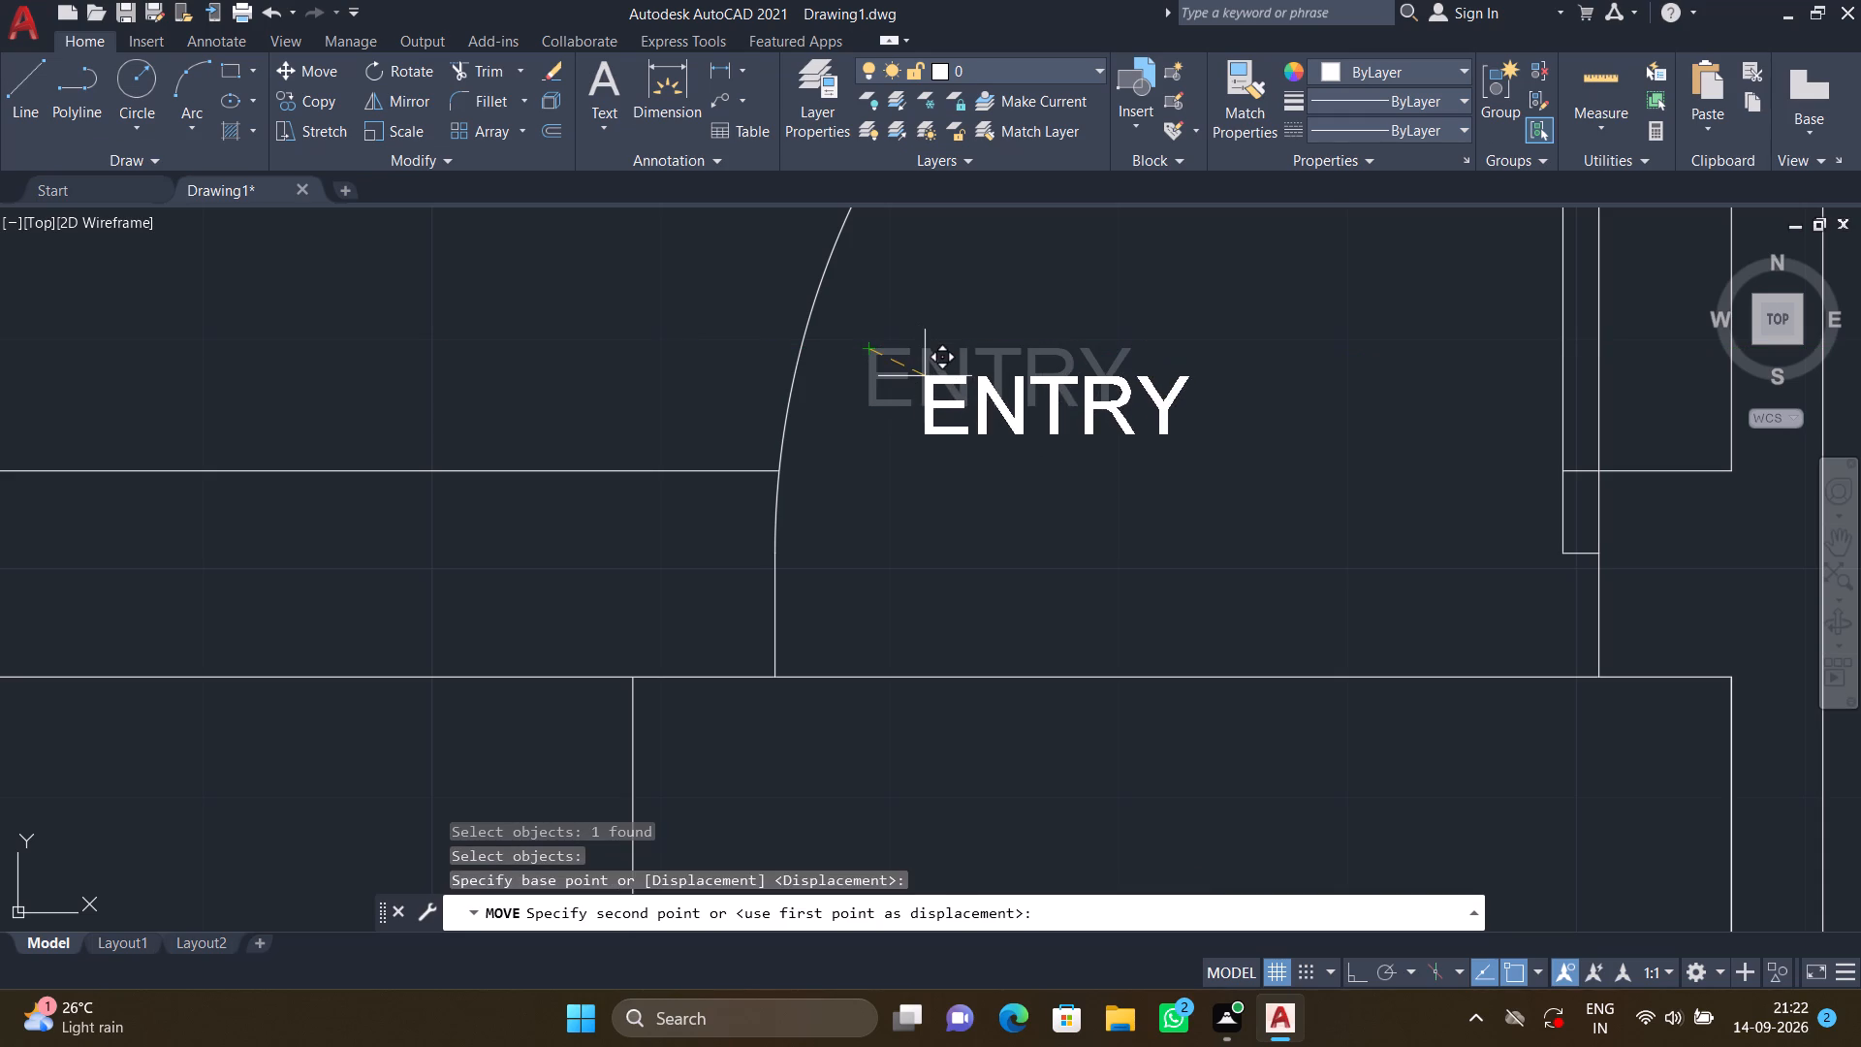
key(F8)
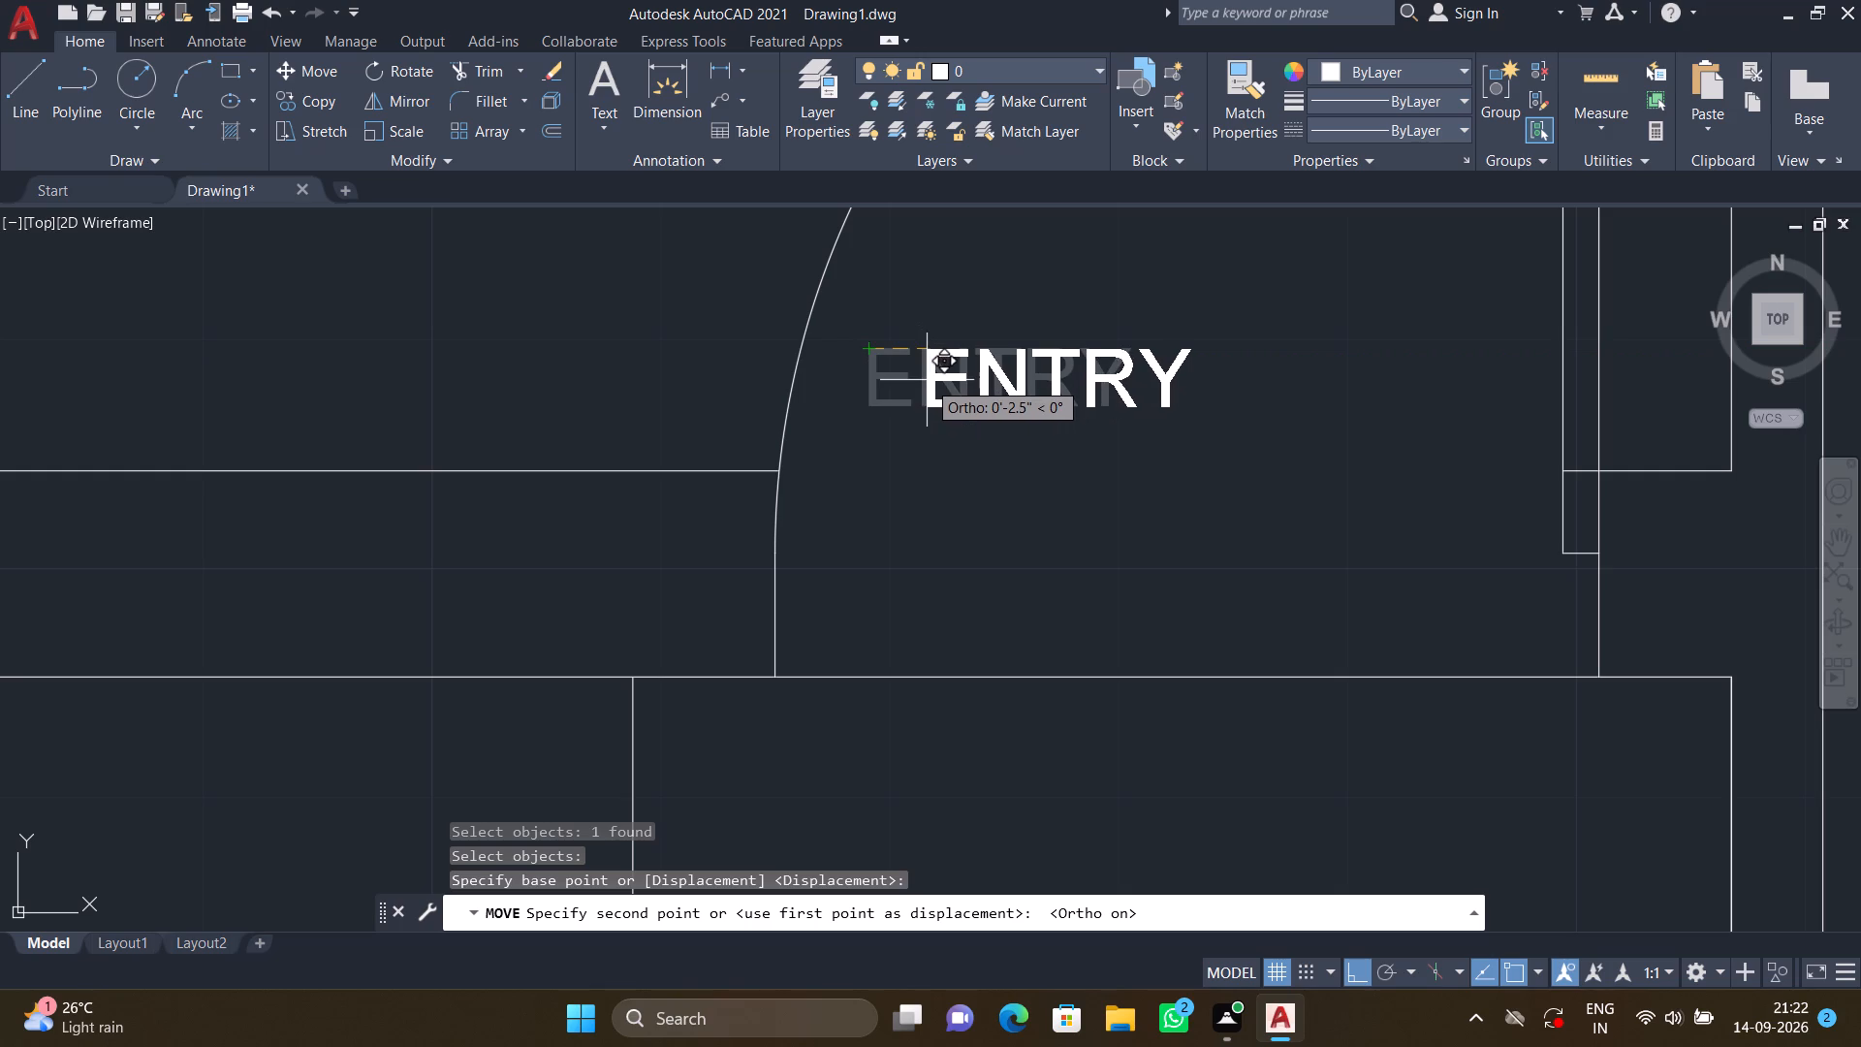
key(F8)
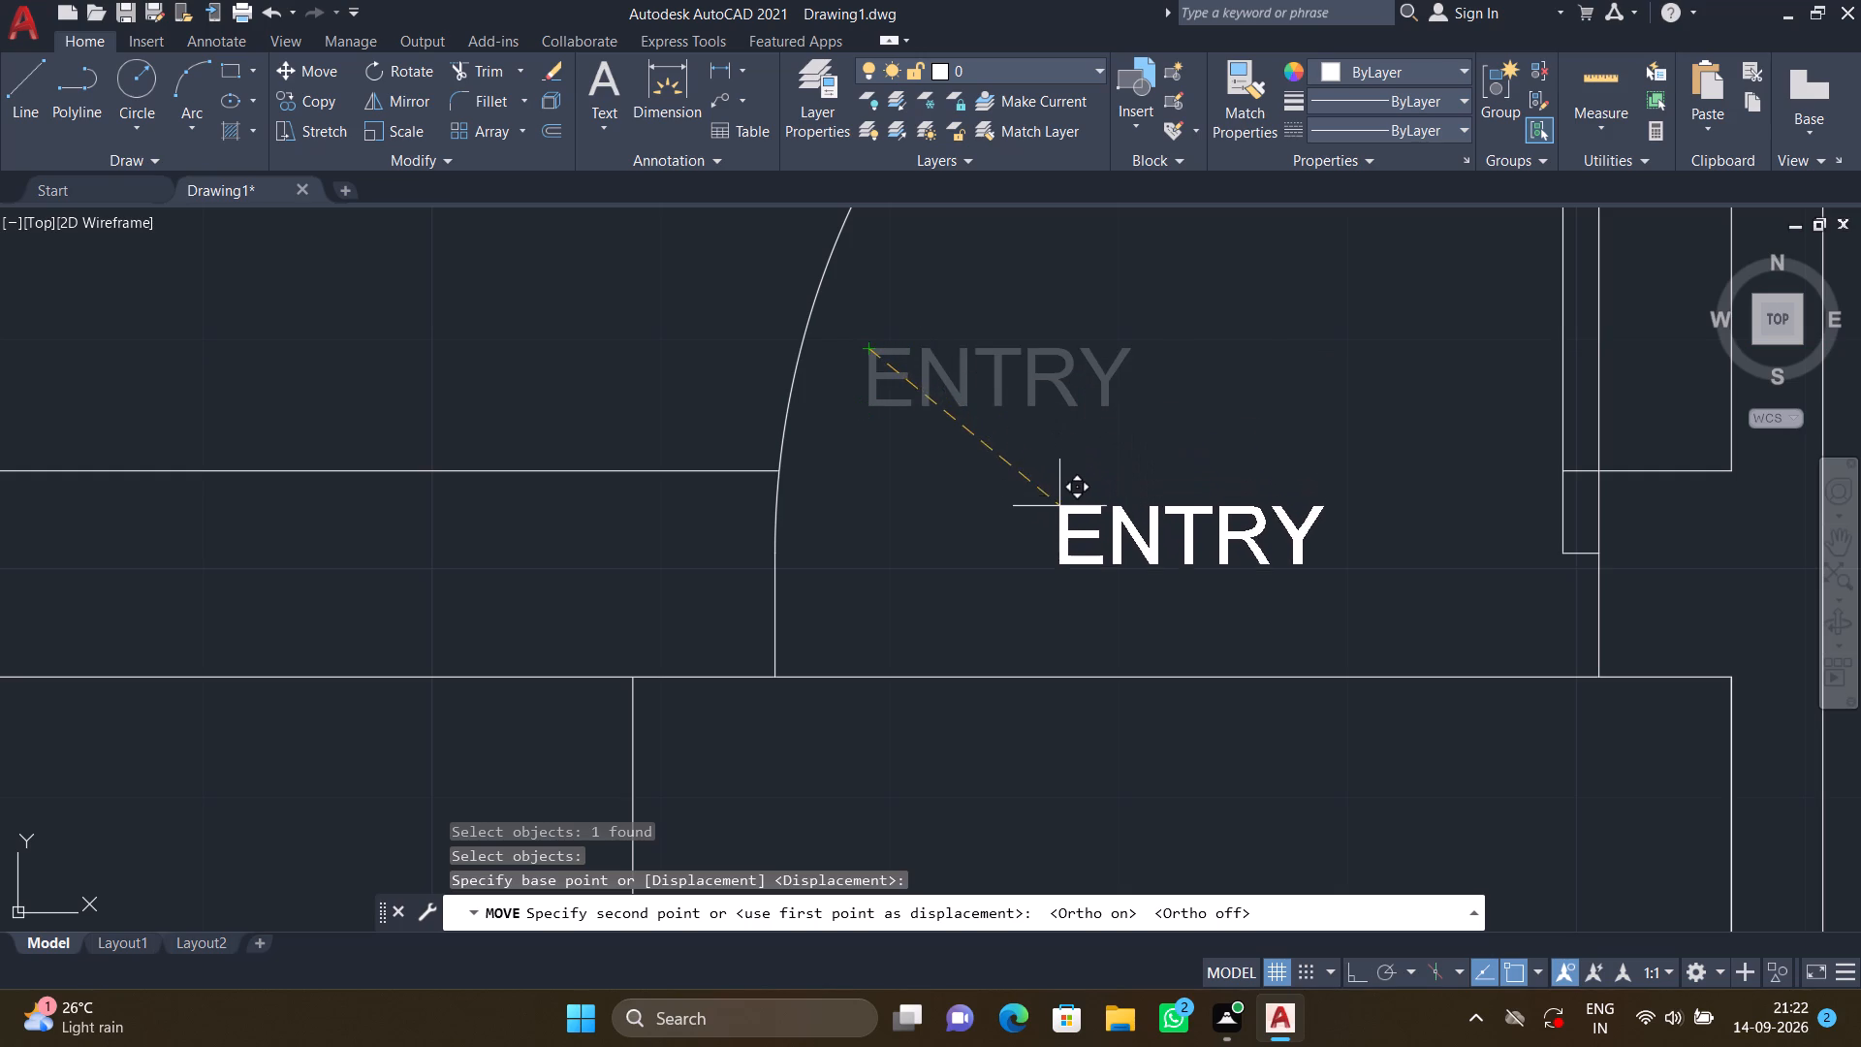
click(1063, 513)
Add the two-line multiline text "SIT OUT (GENTS)" and "13'-7"*7'-8"" in the middle of the open area below the entrance steps.
scroll(1045, 458, down, 3)
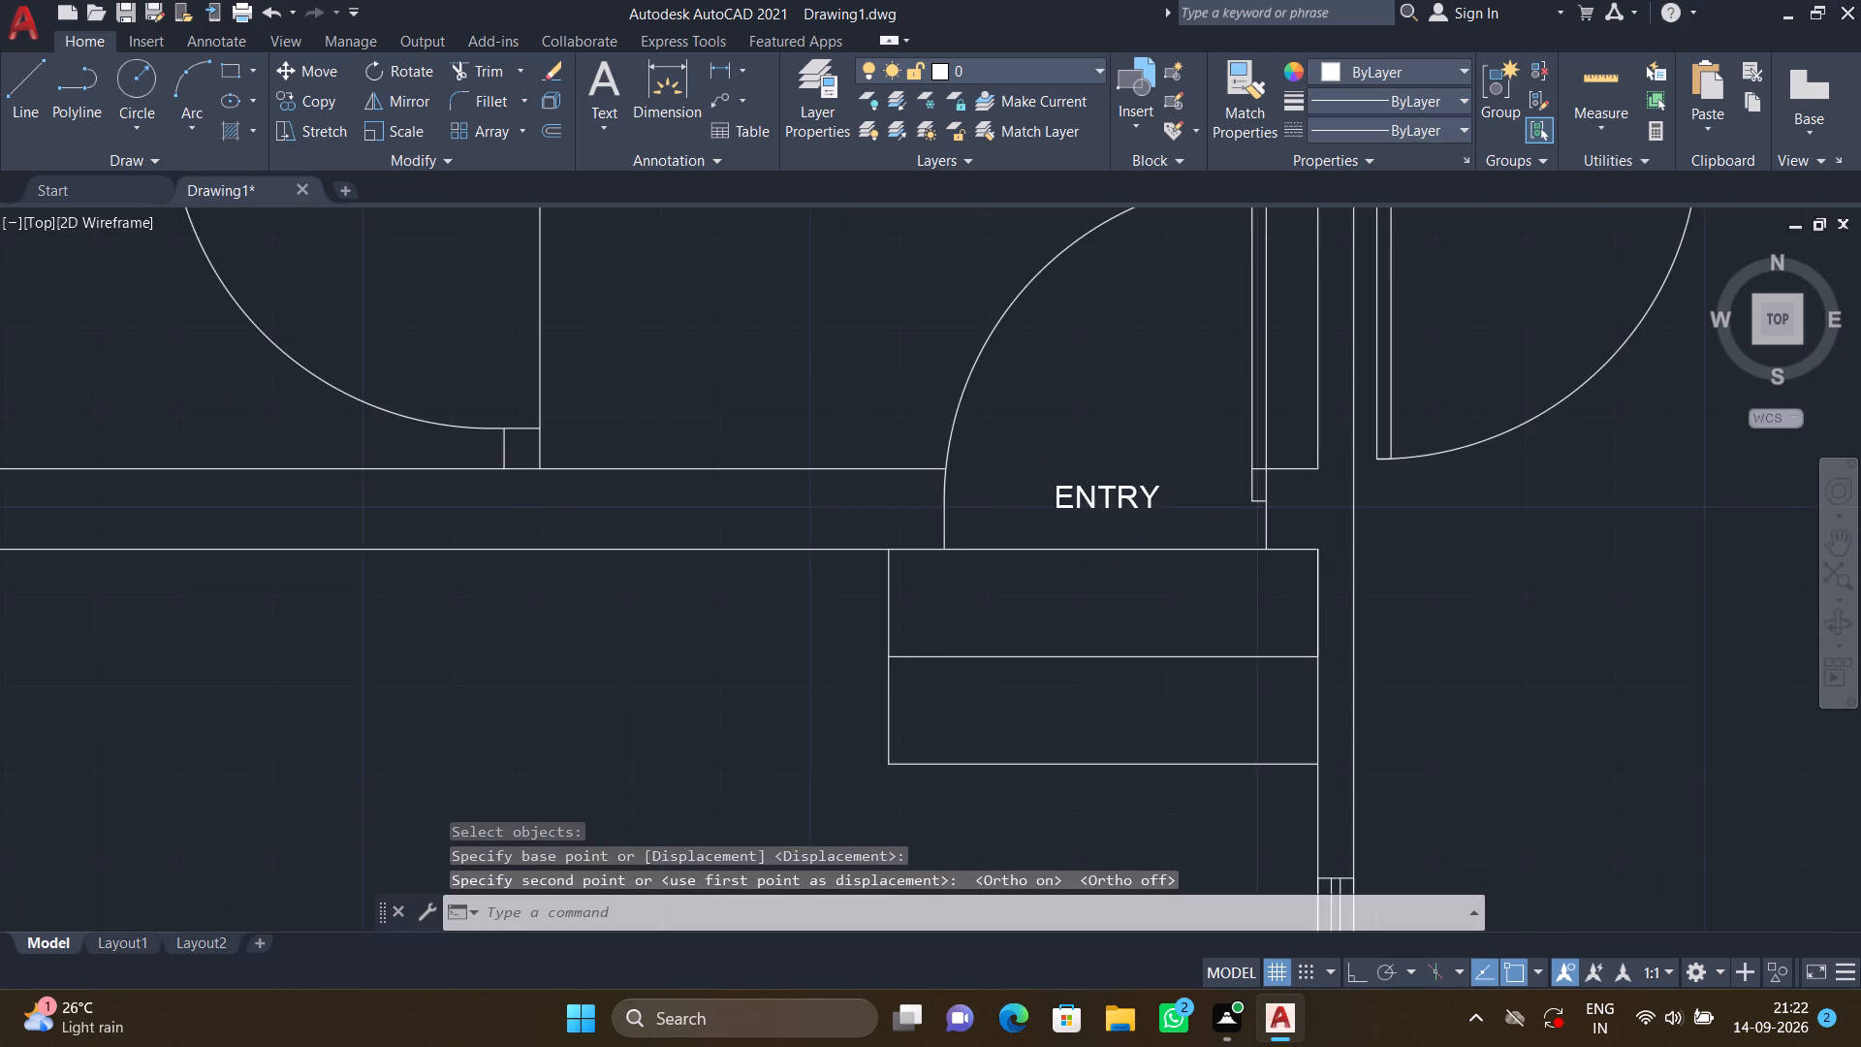
scroll(1045, 530, down, 1)
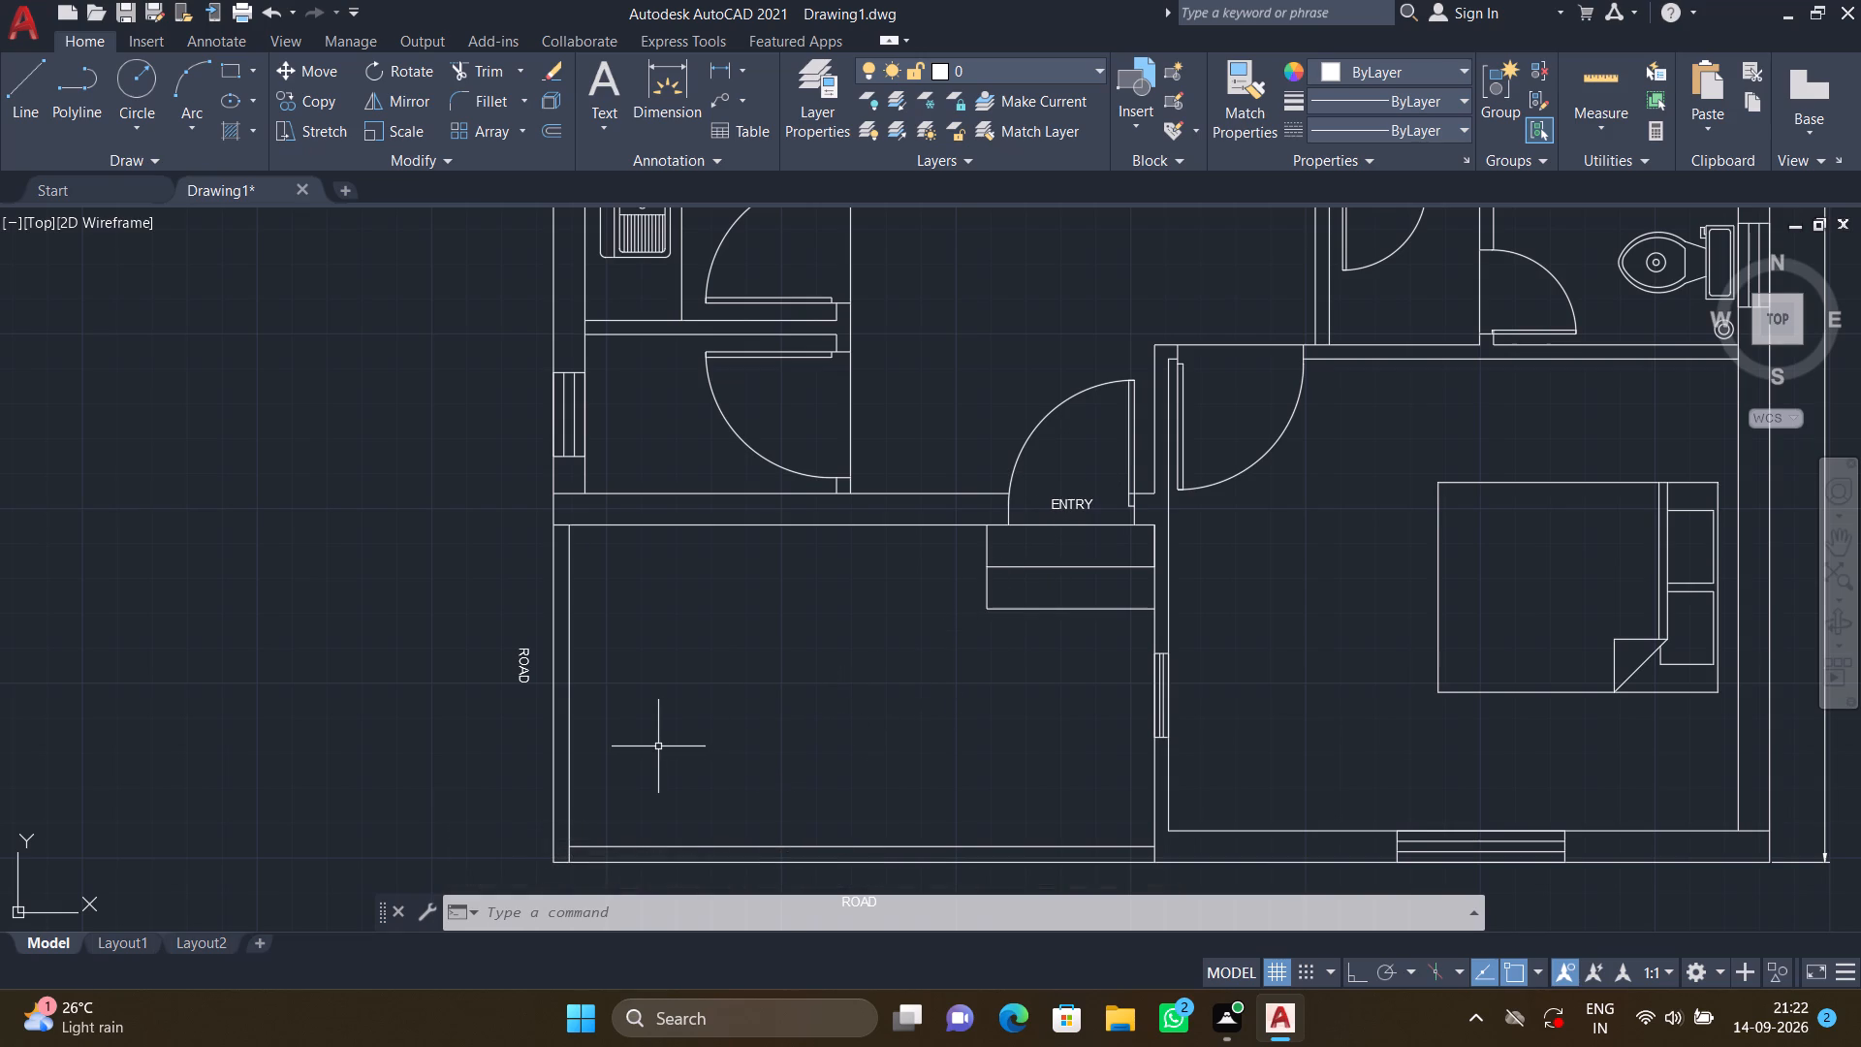
middle_drag(658, 722, 628, 605)
scroll(670, 549, up, 1)
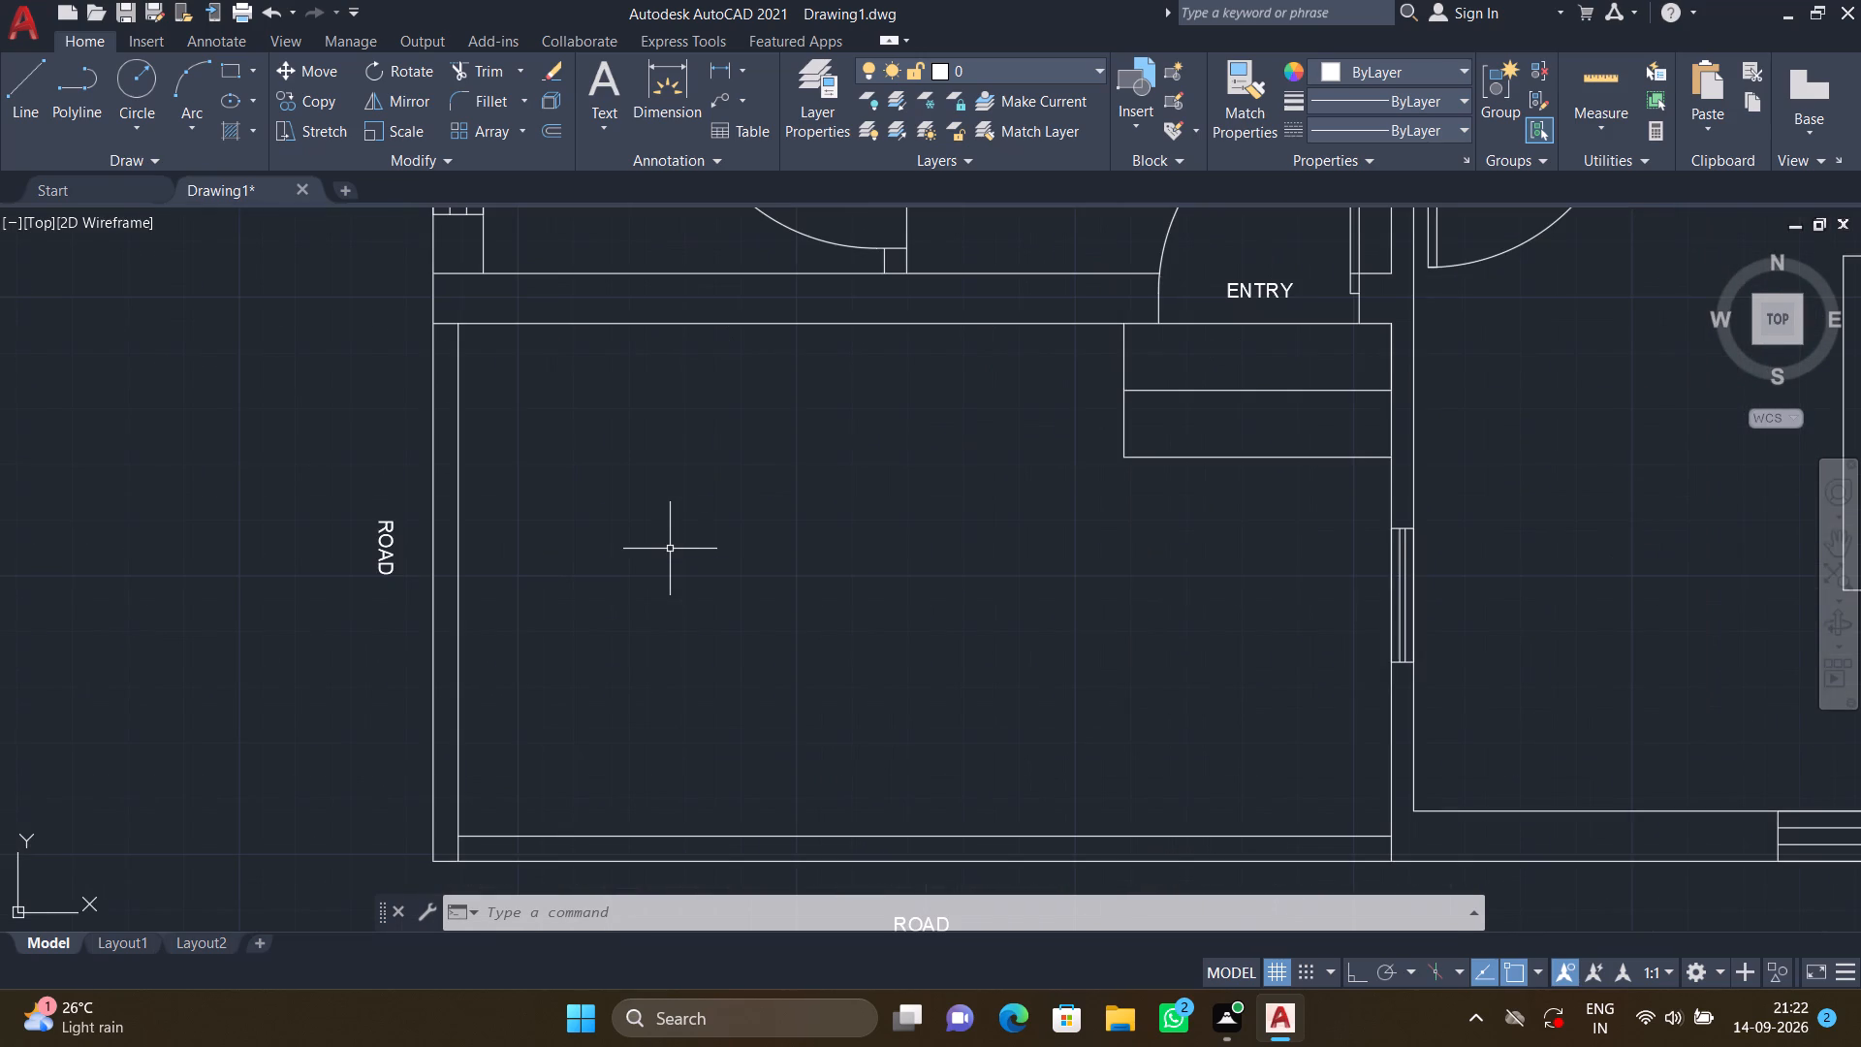
text(MT)
key(Return)
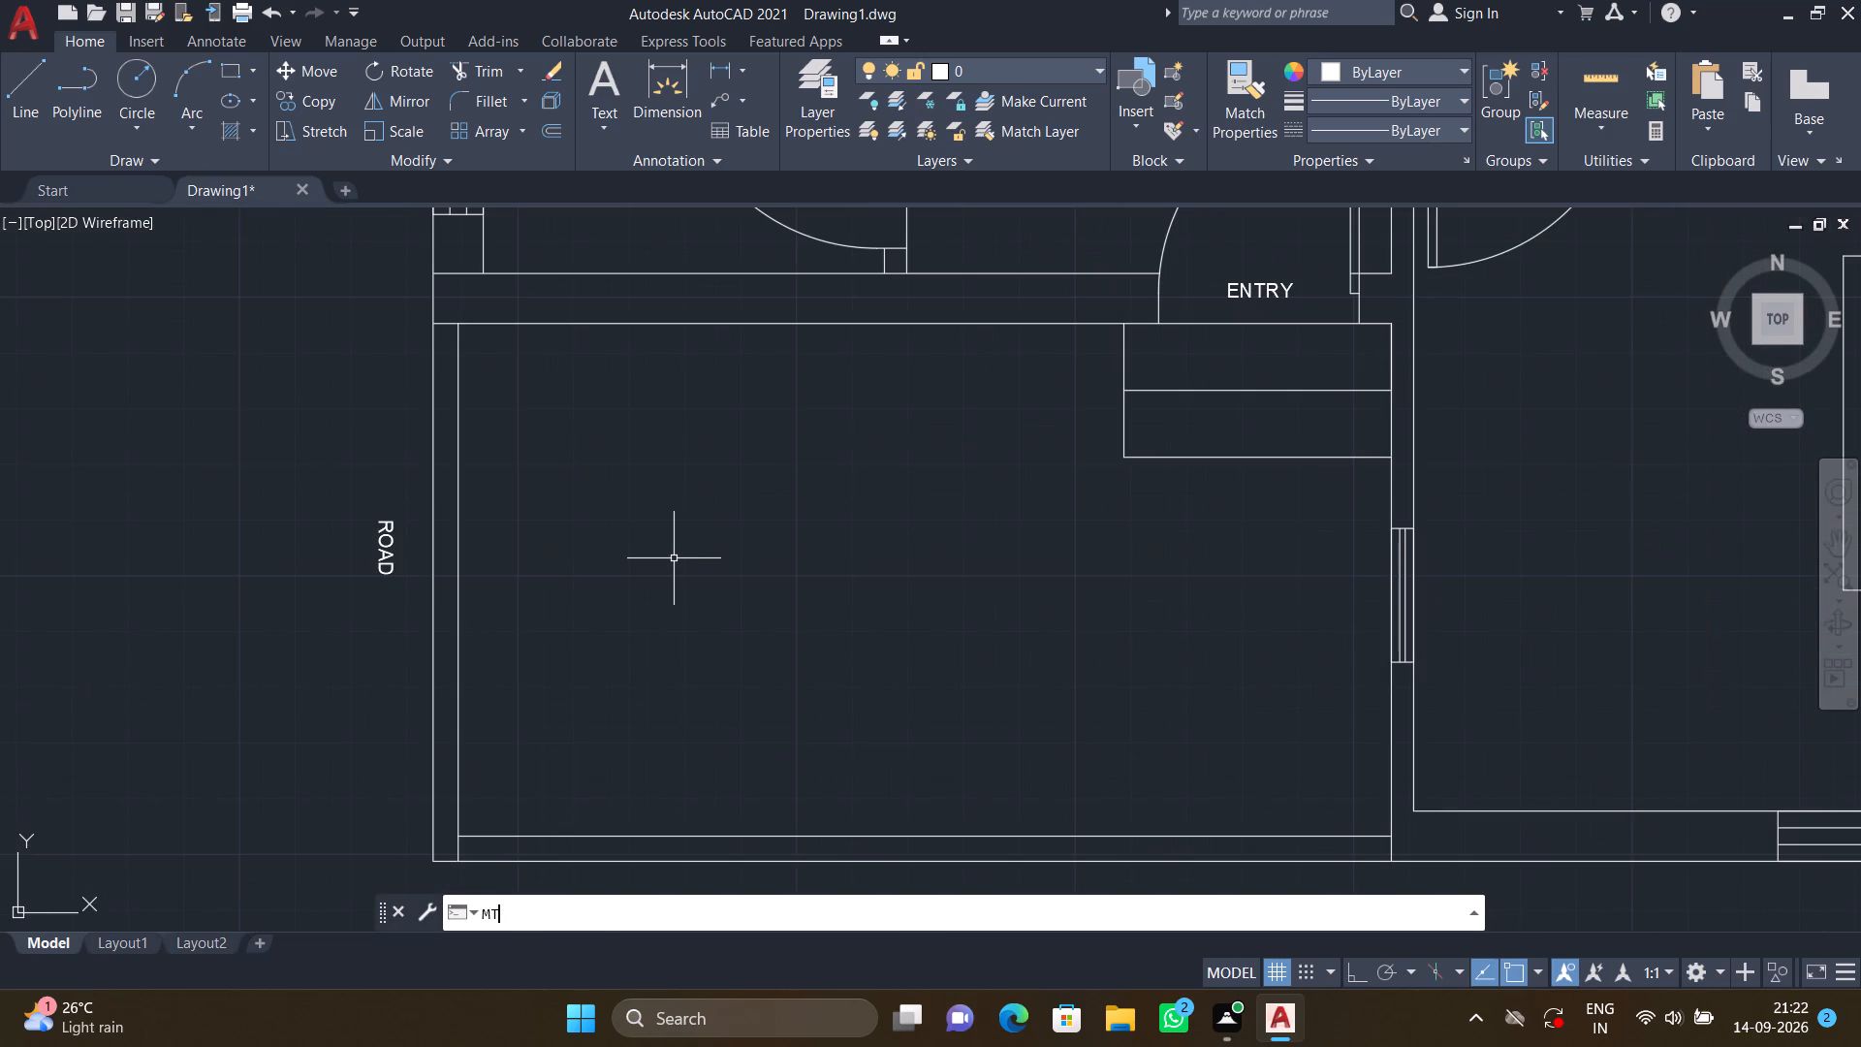
click(718, 605)
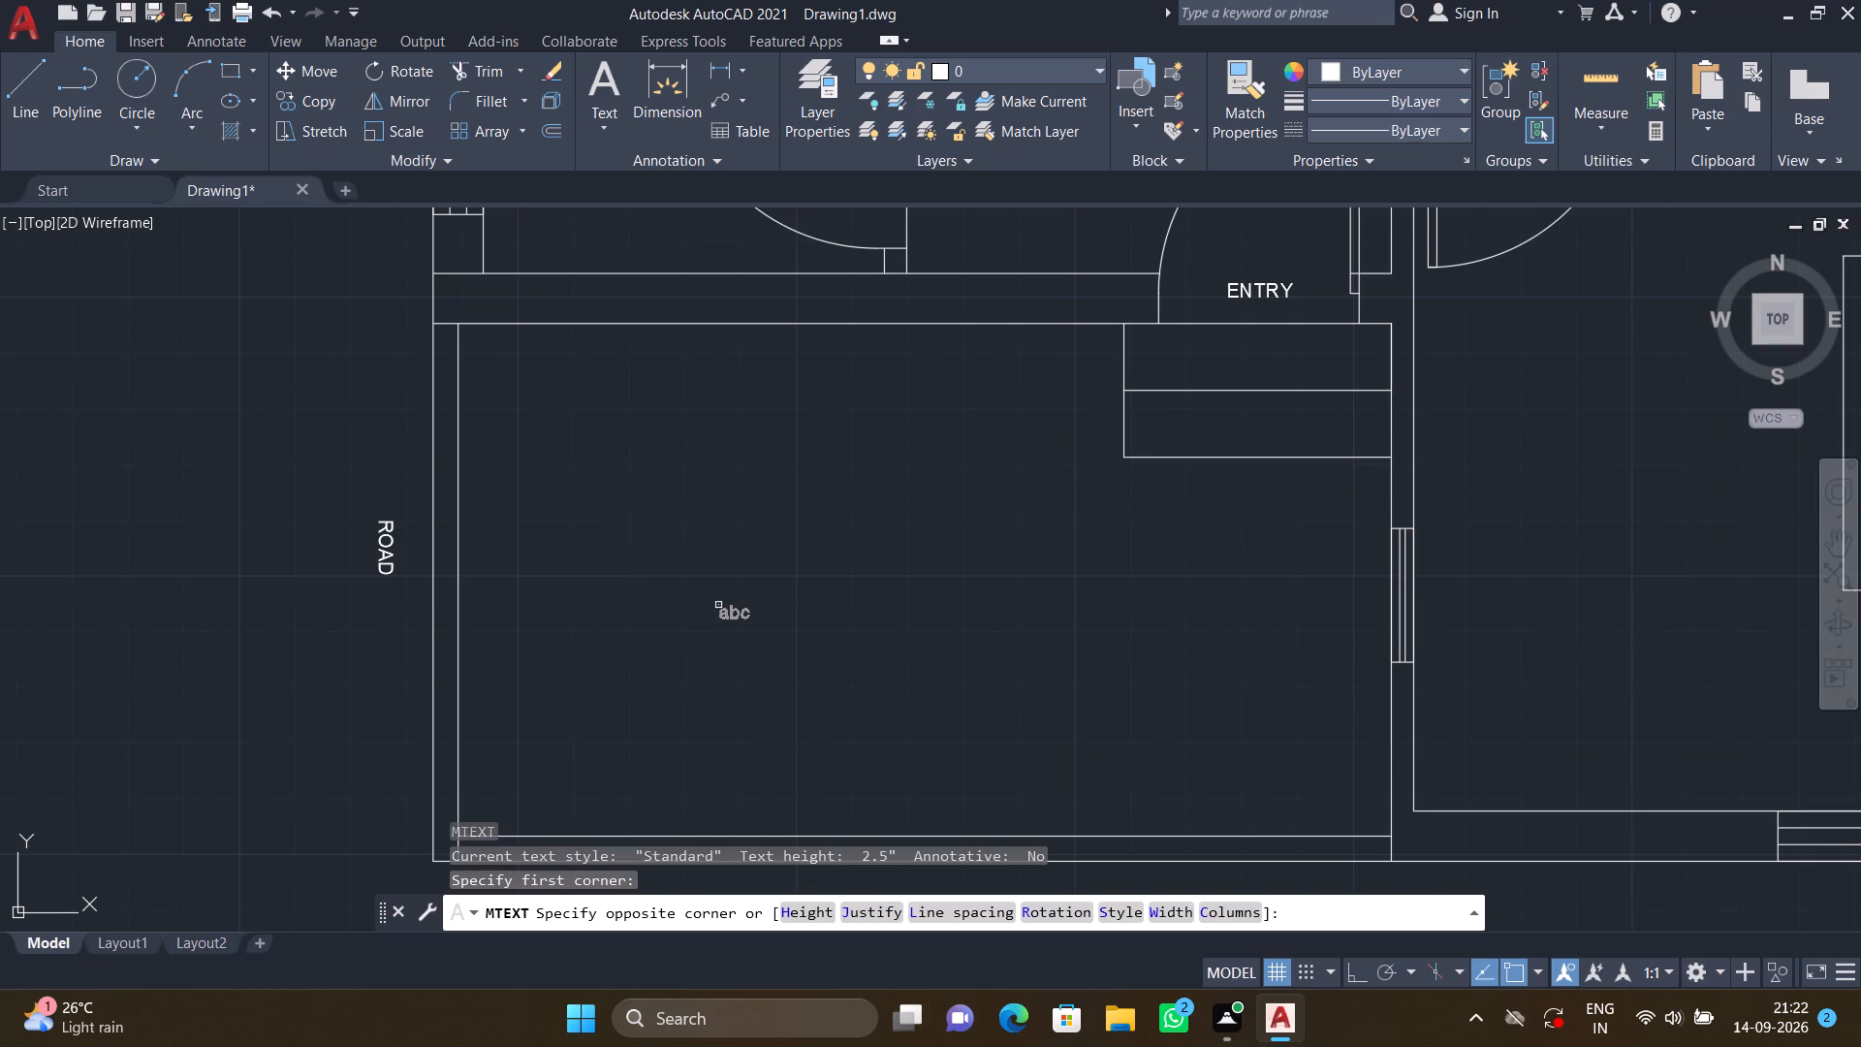
click(1113, 714)
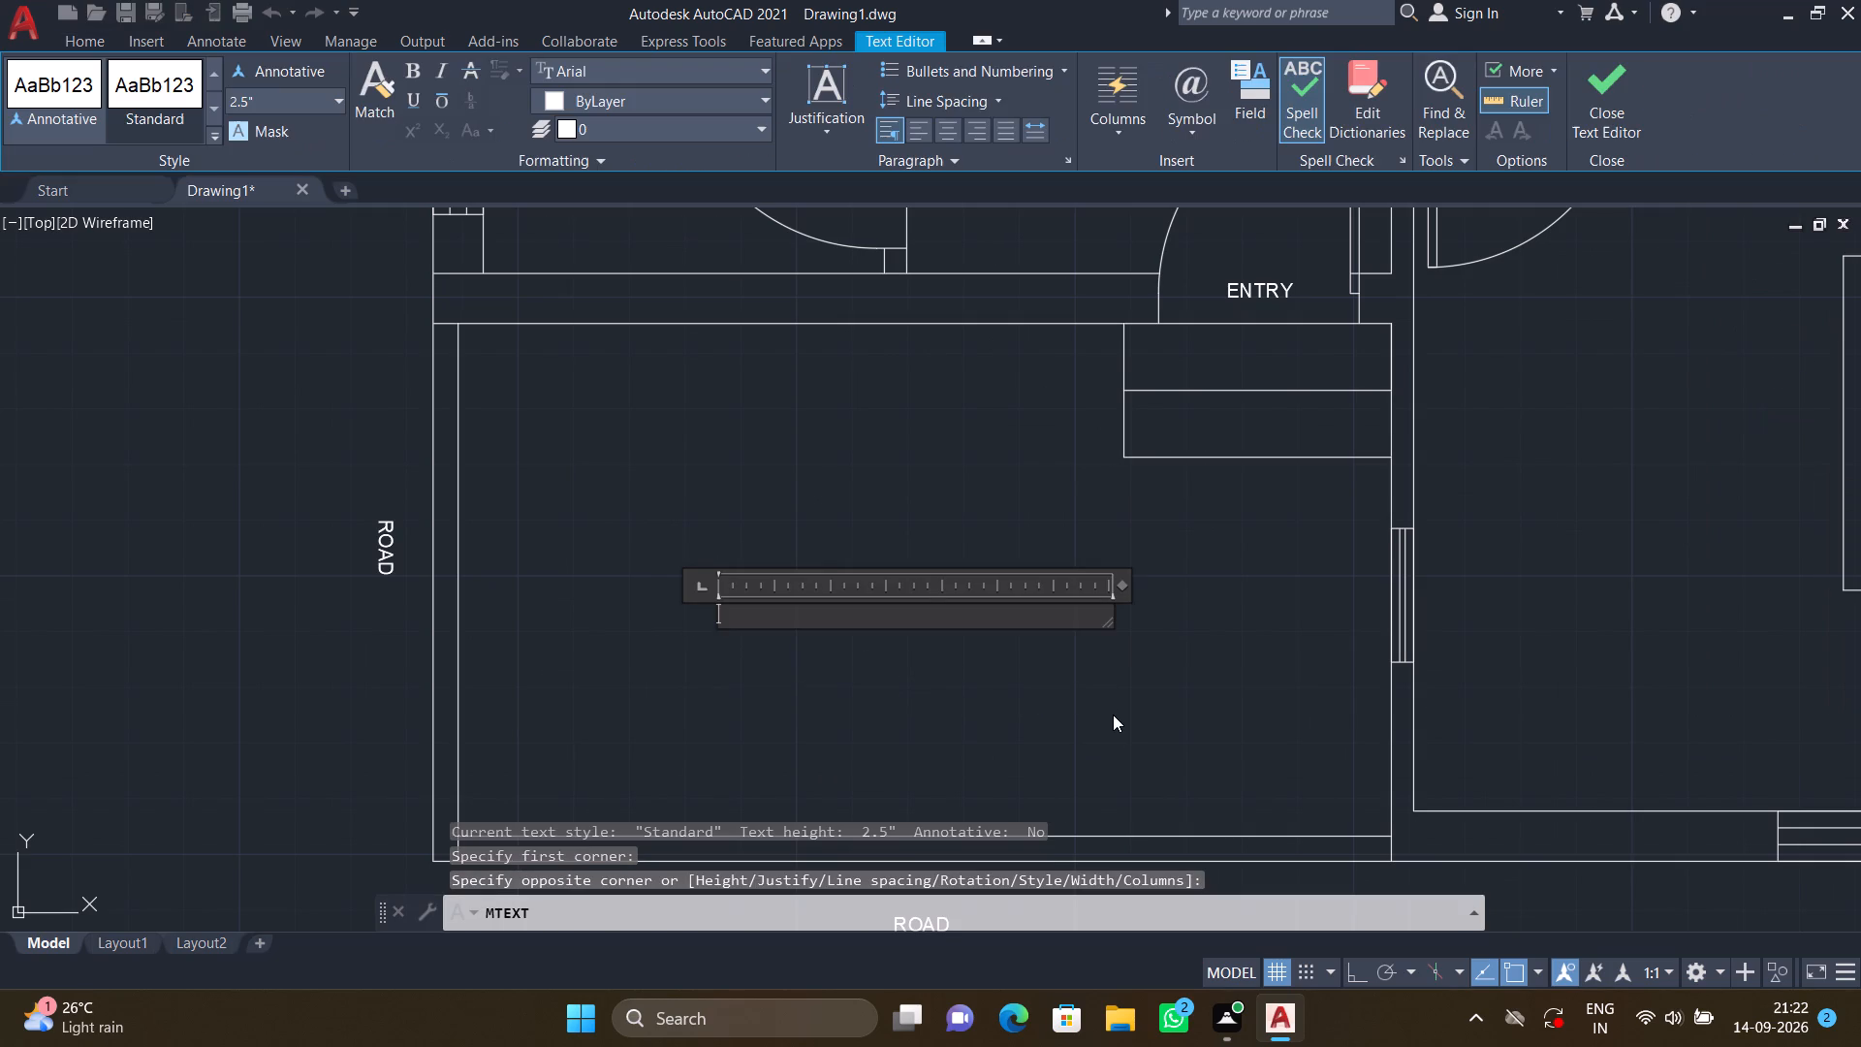
text(SIT)
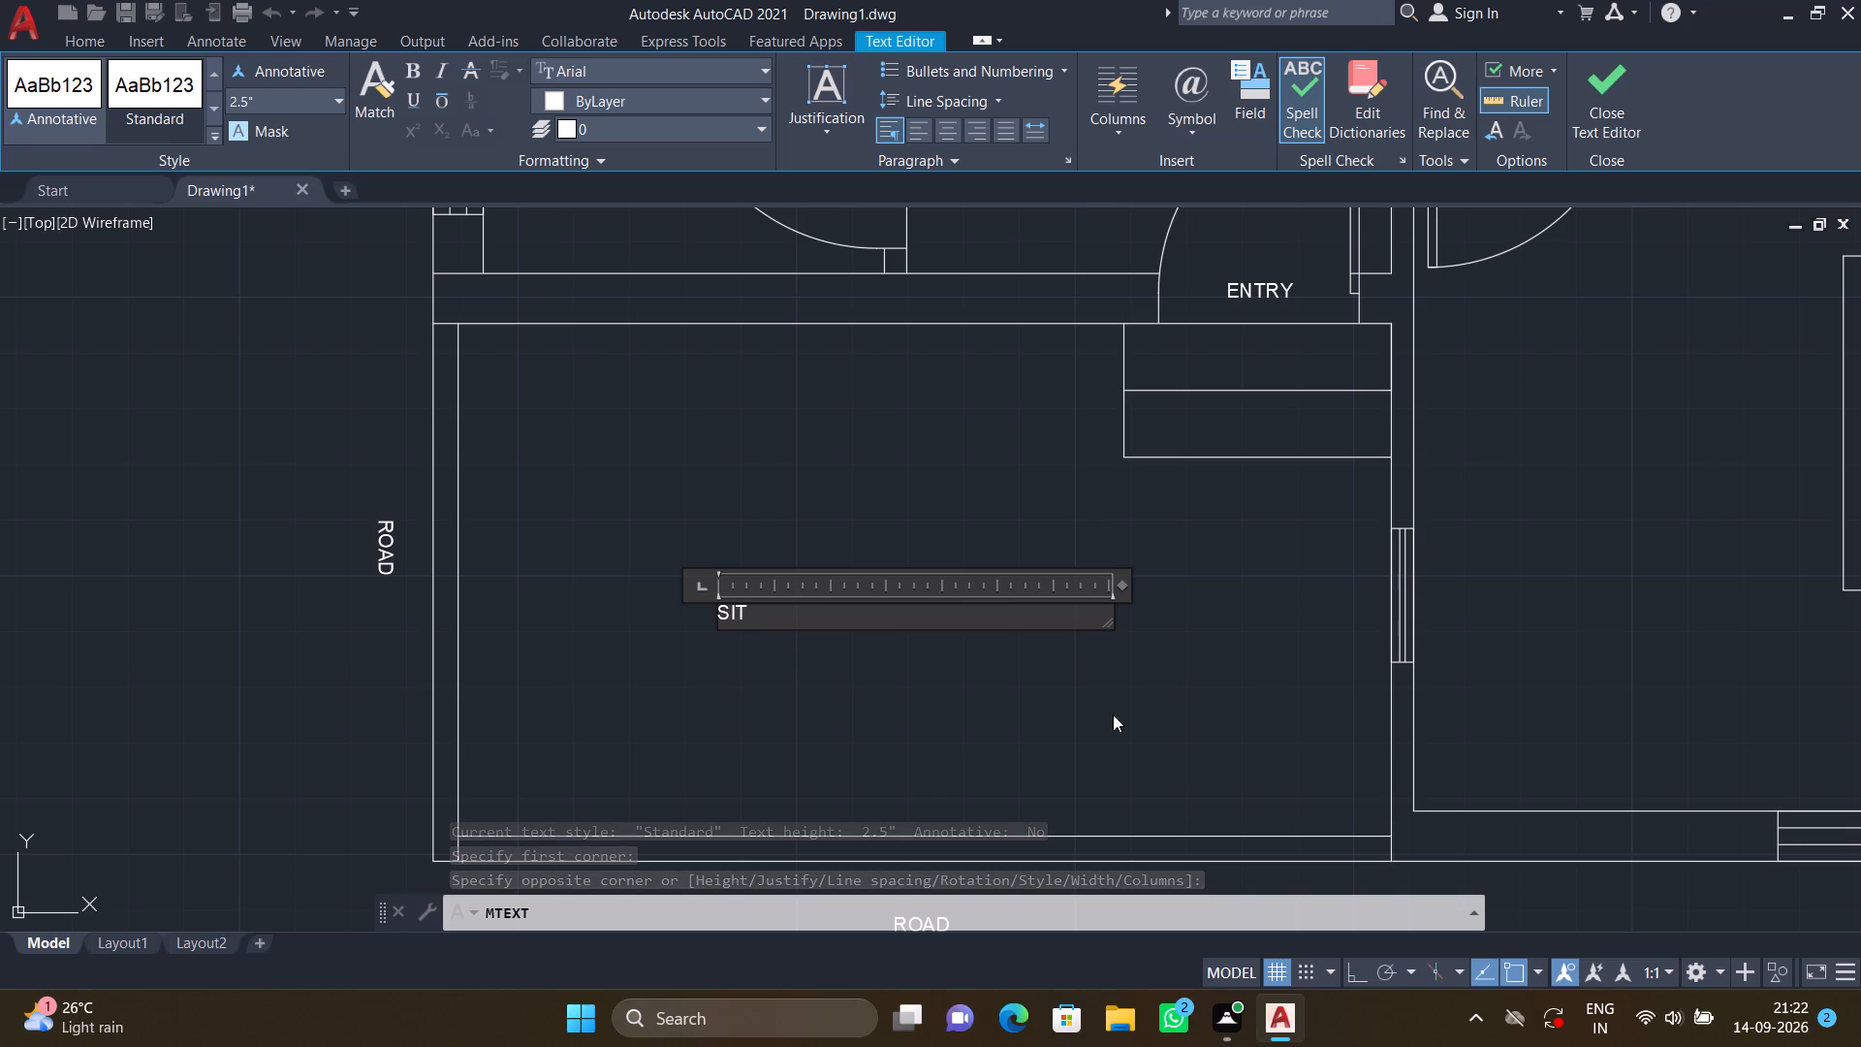
key(space)
text(OUT)
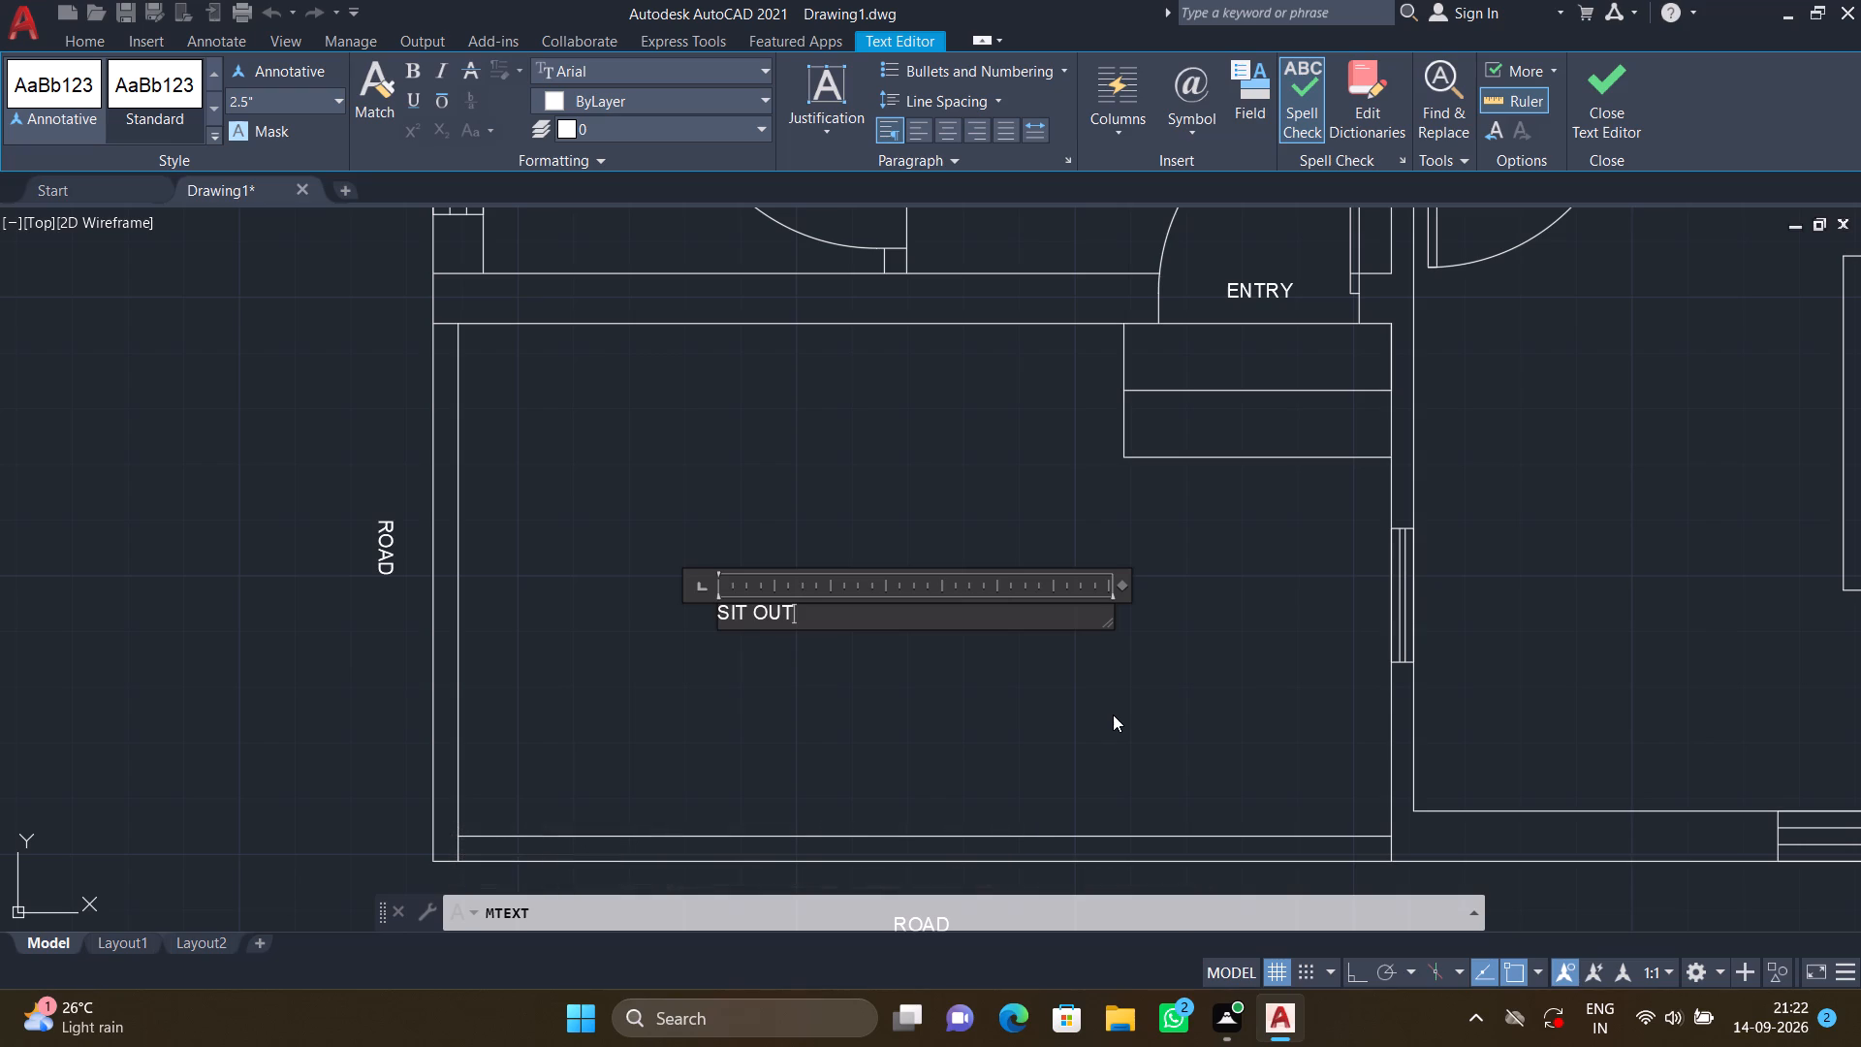
key(space)
text(GE)
text(NTS)
key(BackSpace)
key(BackSpace)
key(BackSpace)
key(BackSpace)
key(BackSpace)
key(shift+parenleft)
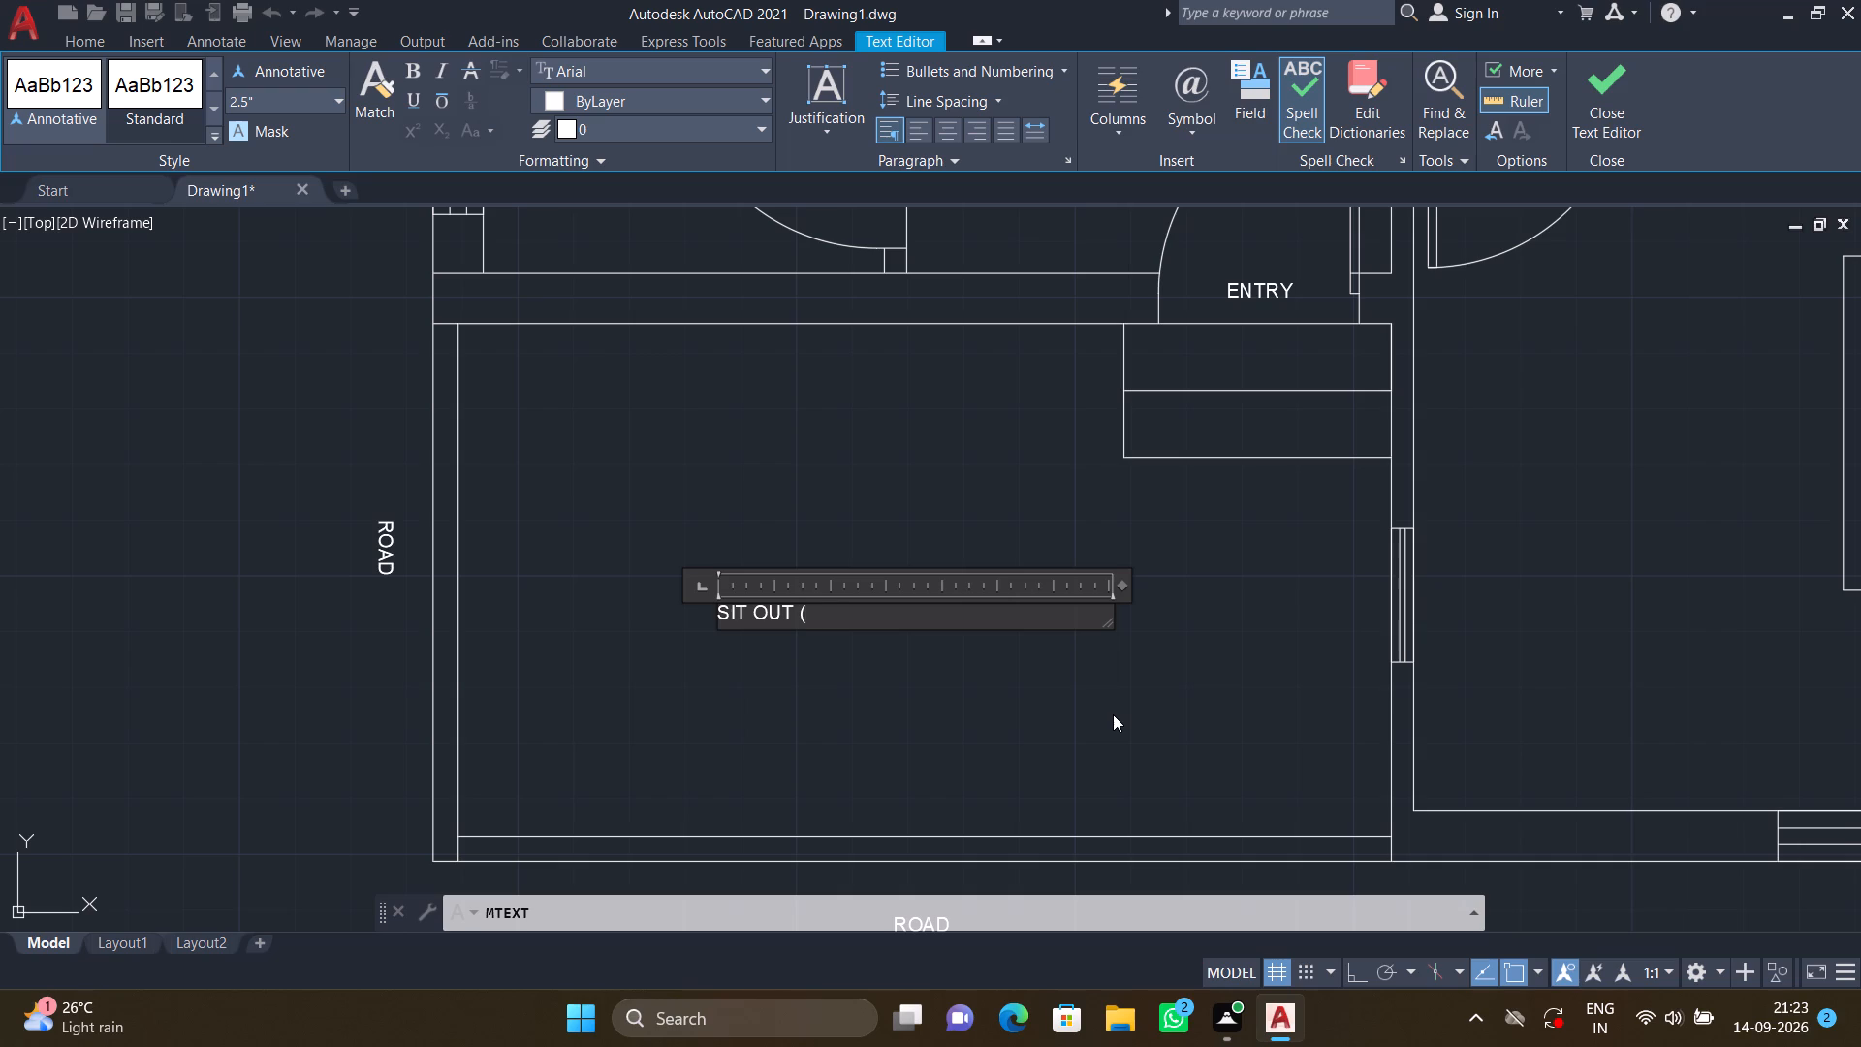
text(GE)
text(NTS)
key(shift+parenright)
key(Return)
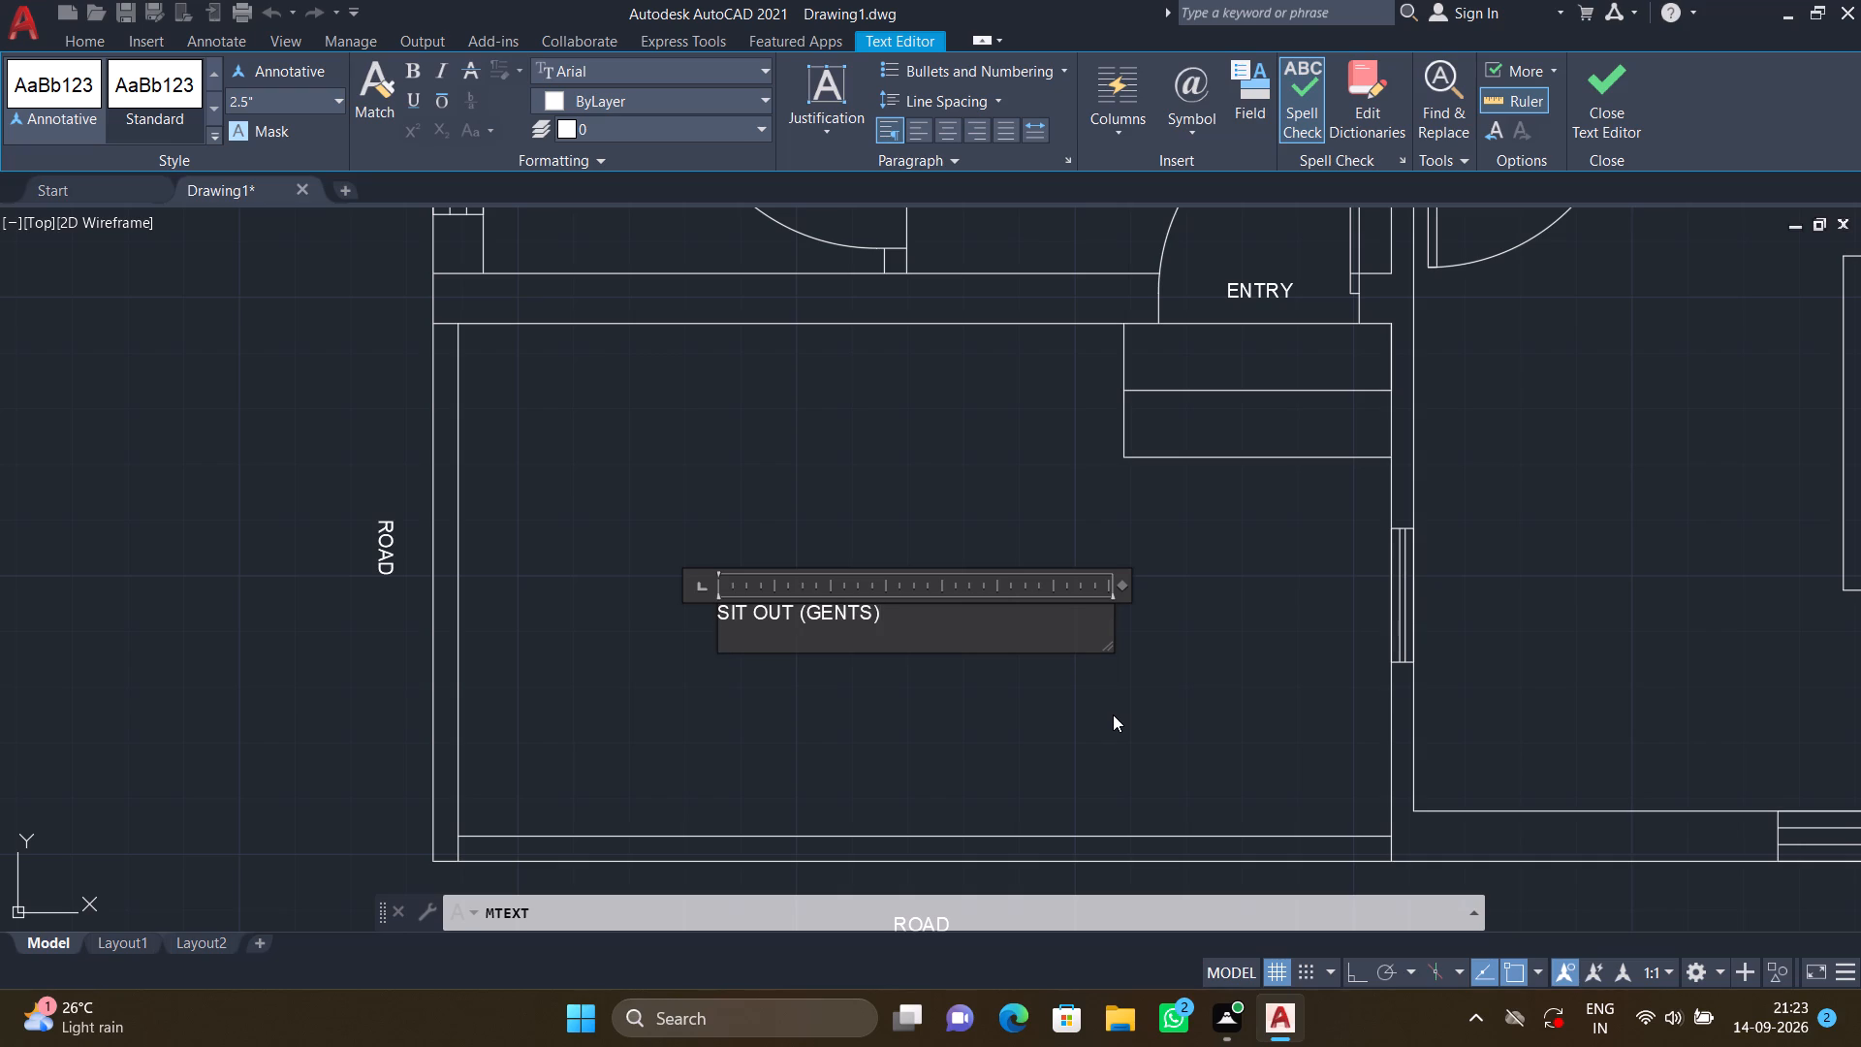
text(13')
key(minus)
text(7")
key(asterisk)
text(7')
text(-8")
key(Return)
key(Escape)
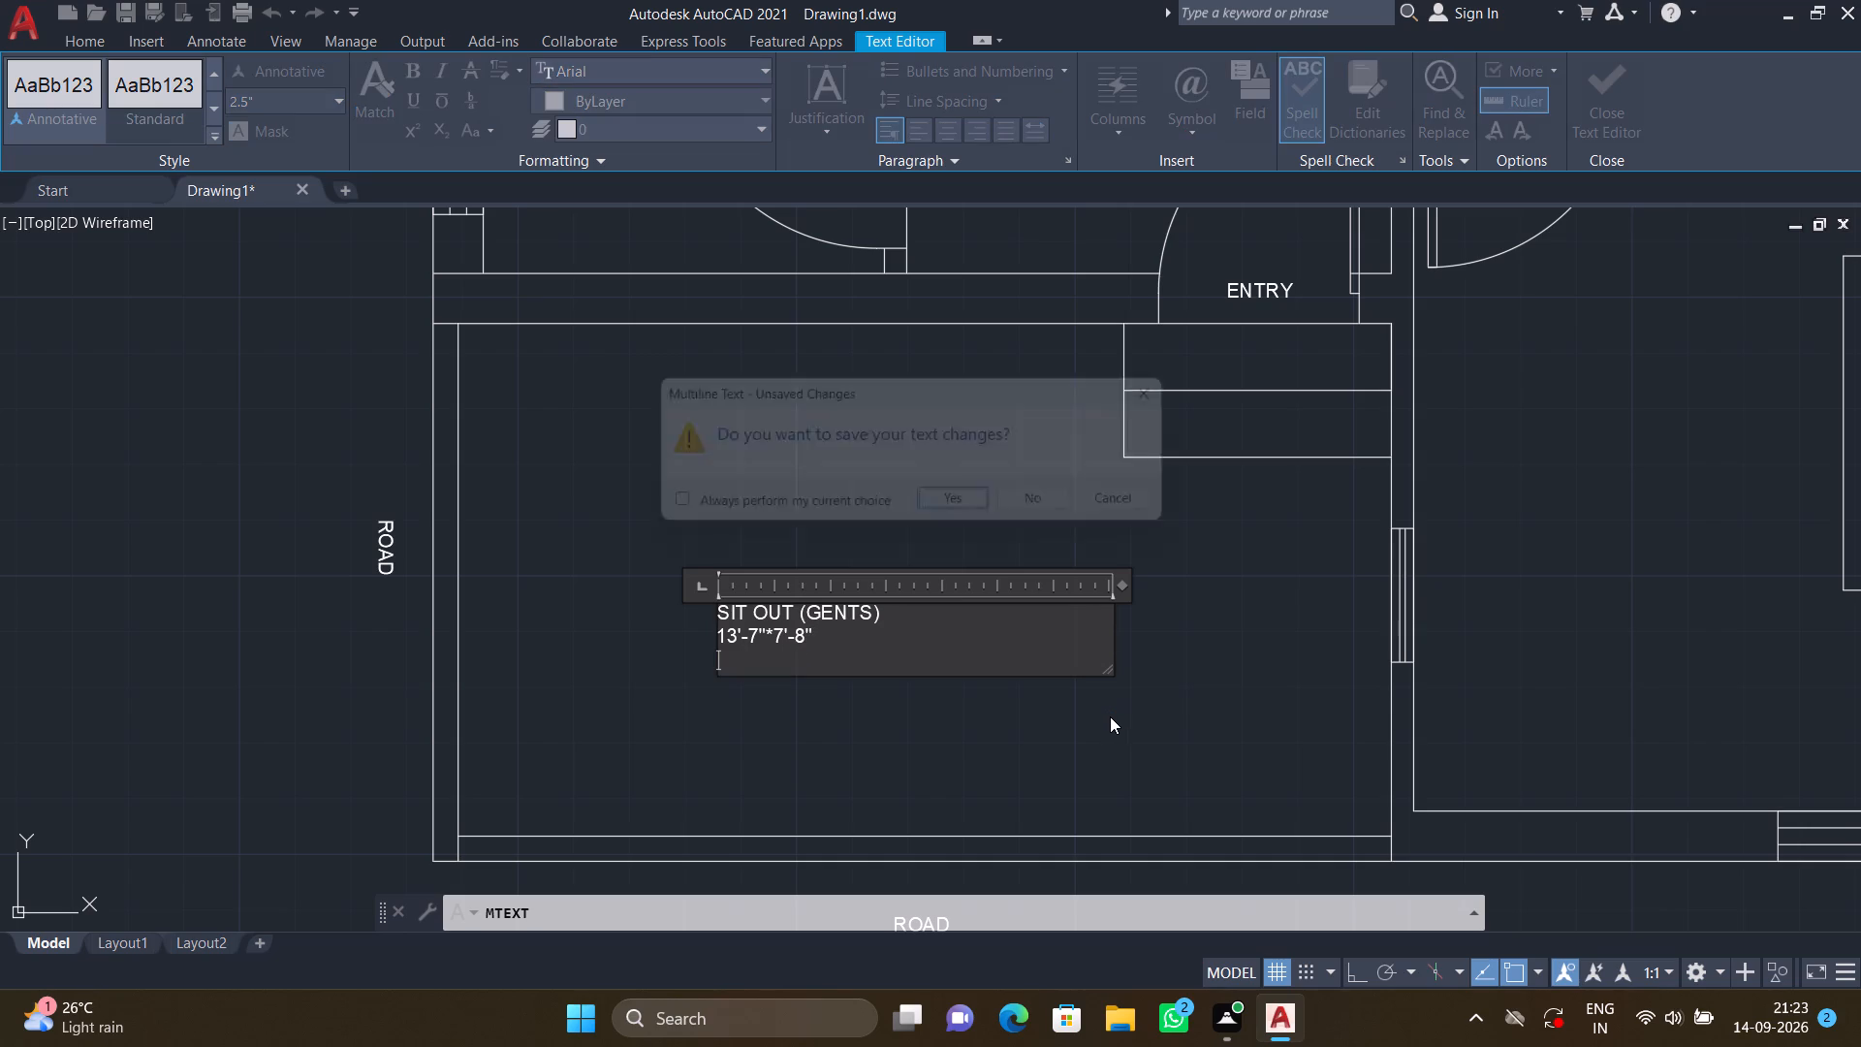
click(950, 507)
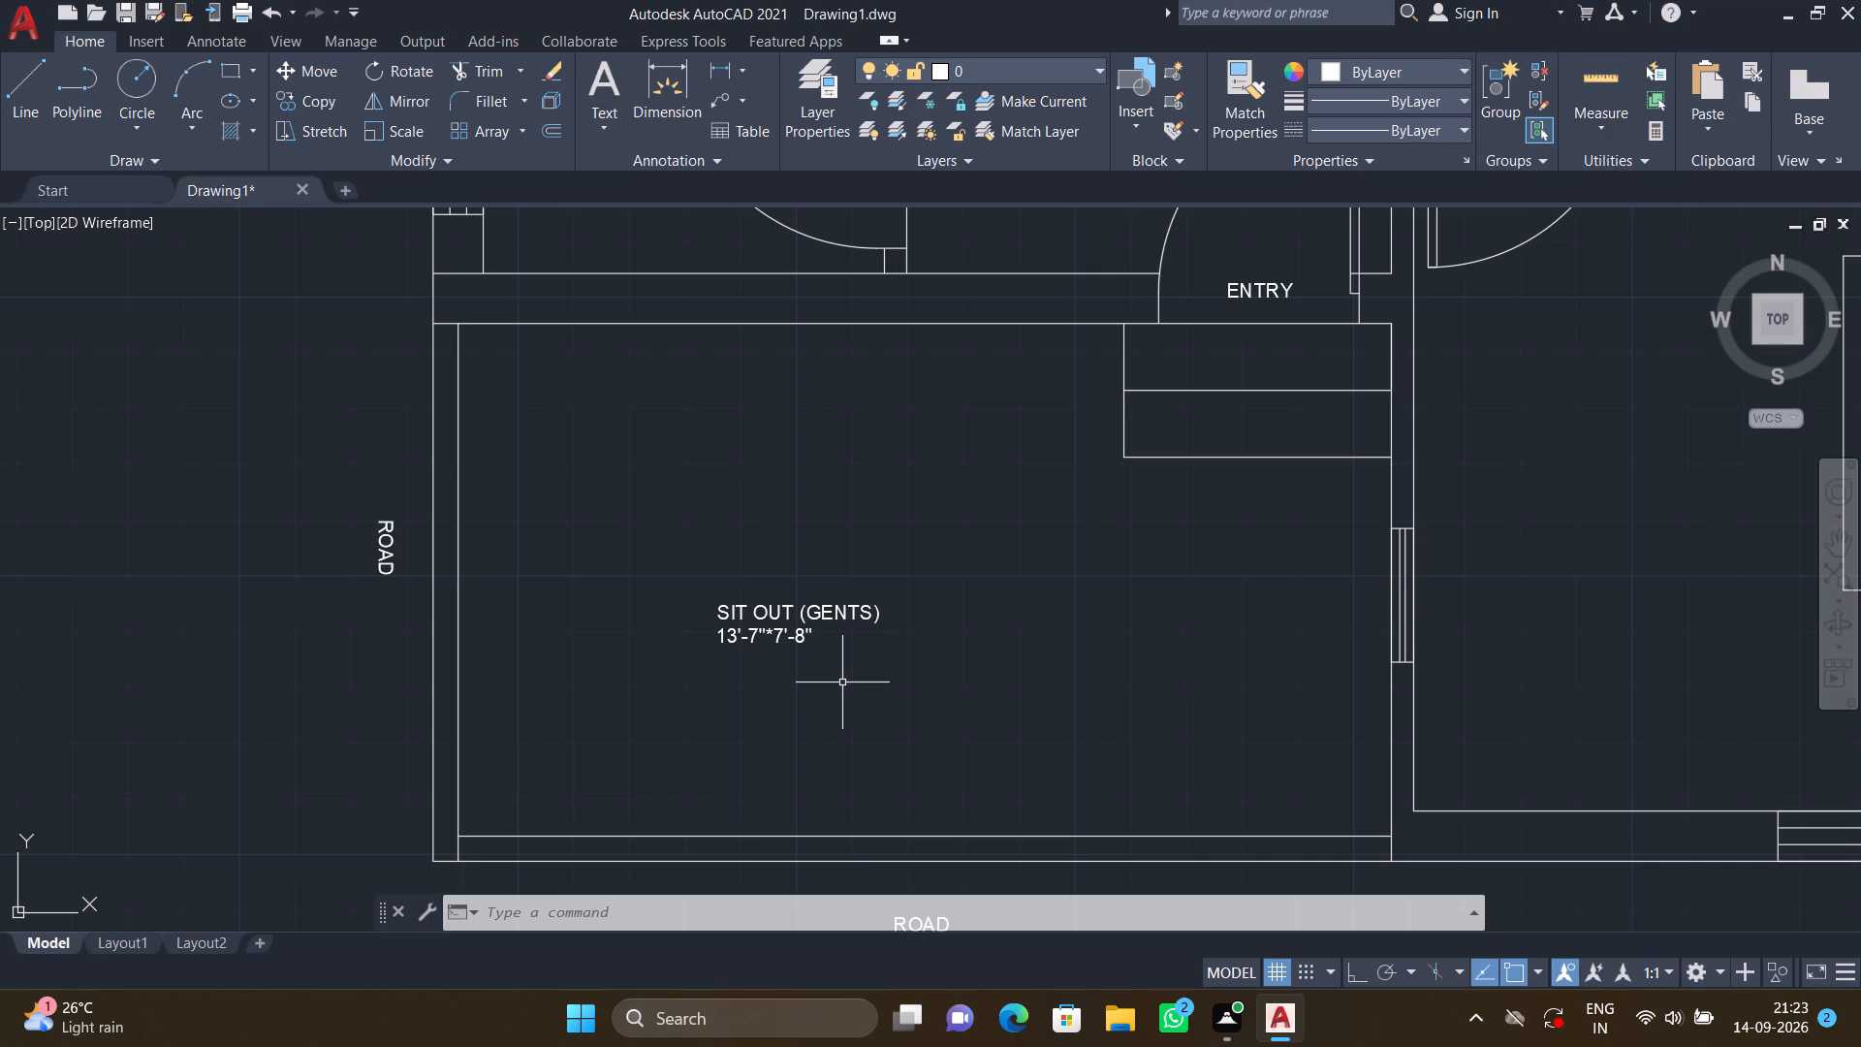
Add the two-line multiline text "BEDROOM-3" and "13'-7"*11'-3"" in the room below the bed, above the bottom-wall window.
scroll(877, 683, down, 2)
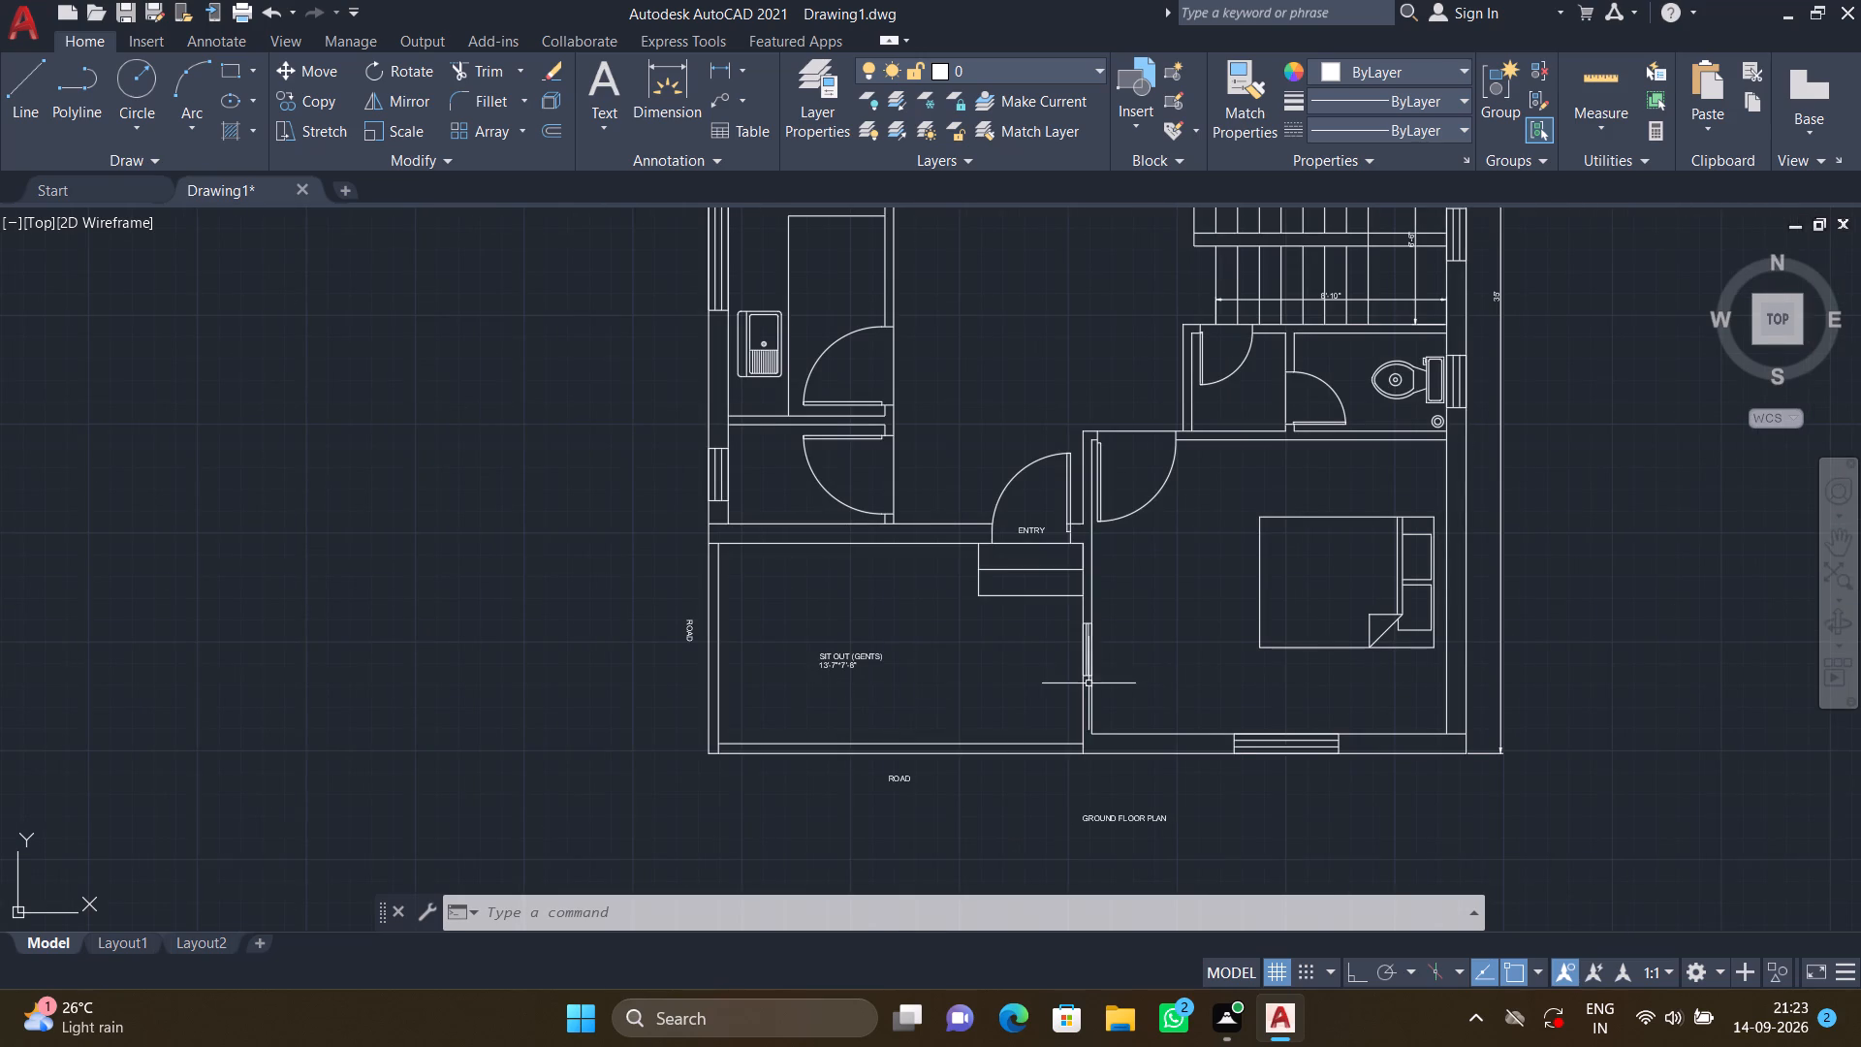
middle_drag(1085, 682, 874, 727)
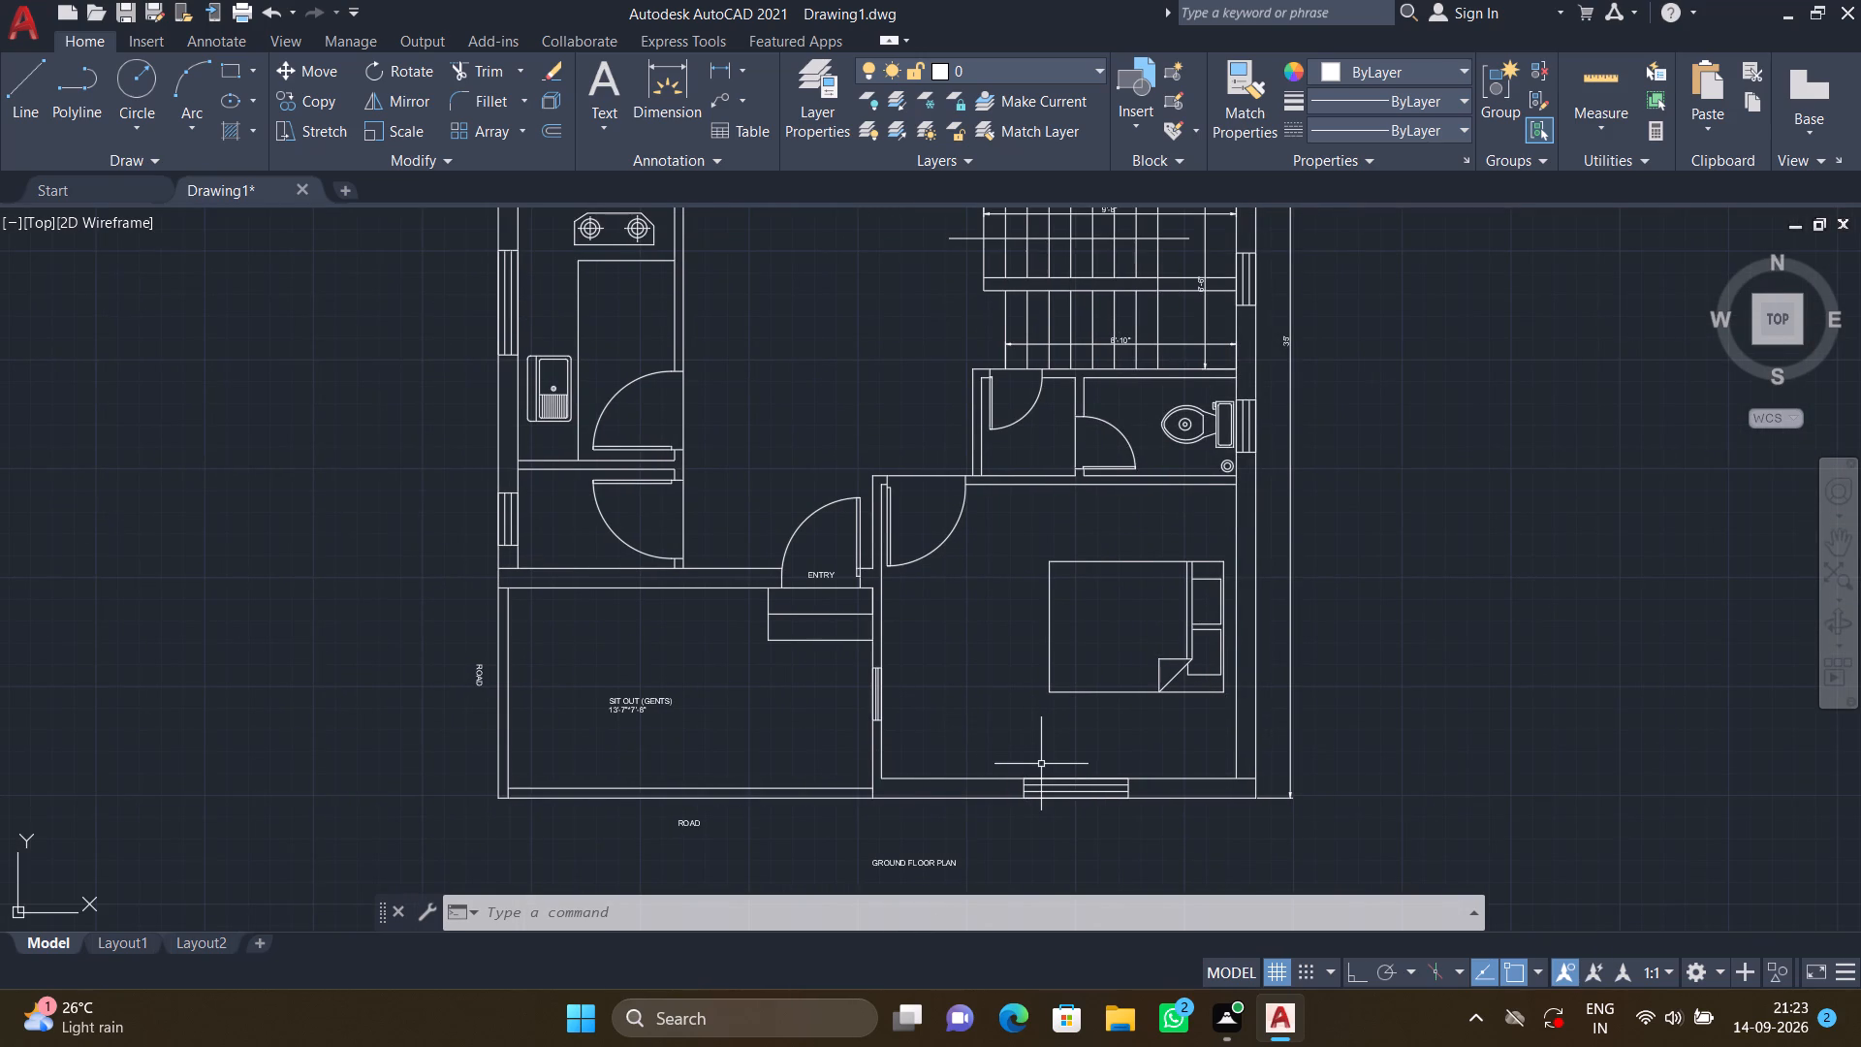
middle_drag(1040, 764, 1003, 670)
scroll(961, 632, up, 1)
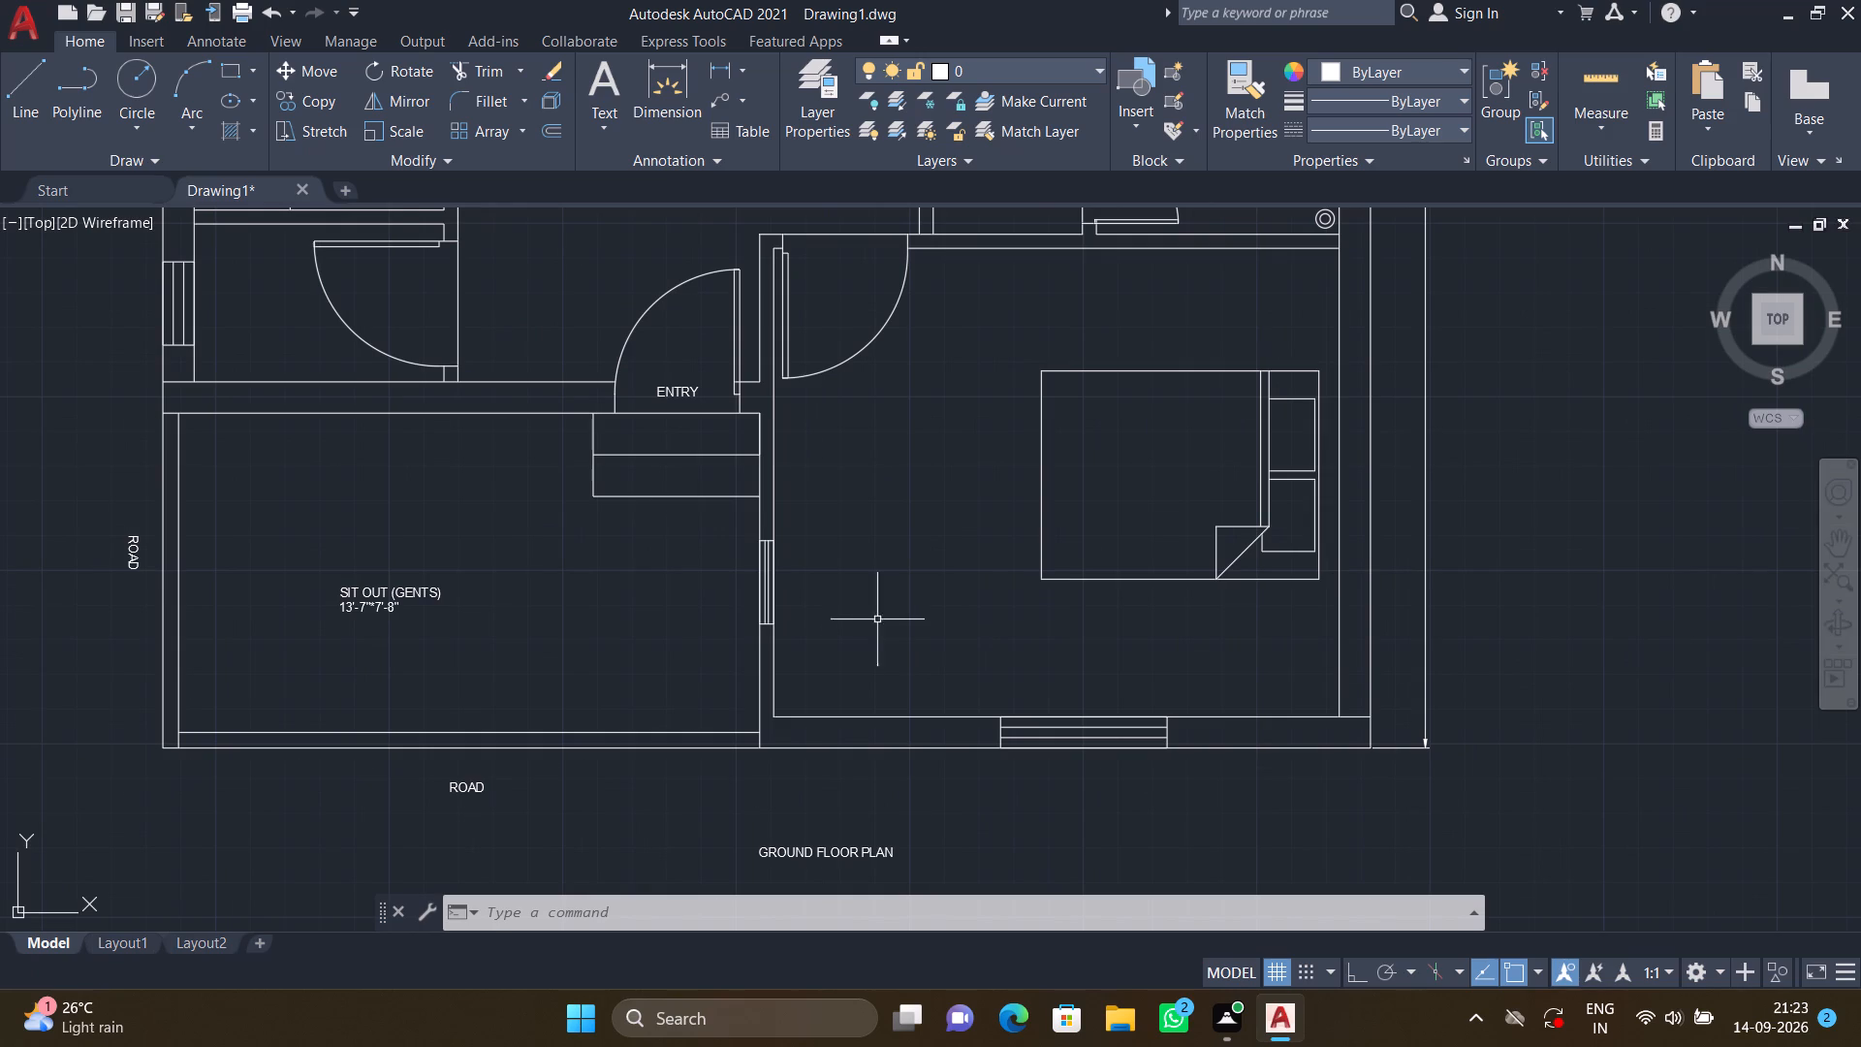
text(MT)
key(Return)
scroll(950, 652, up, 1)
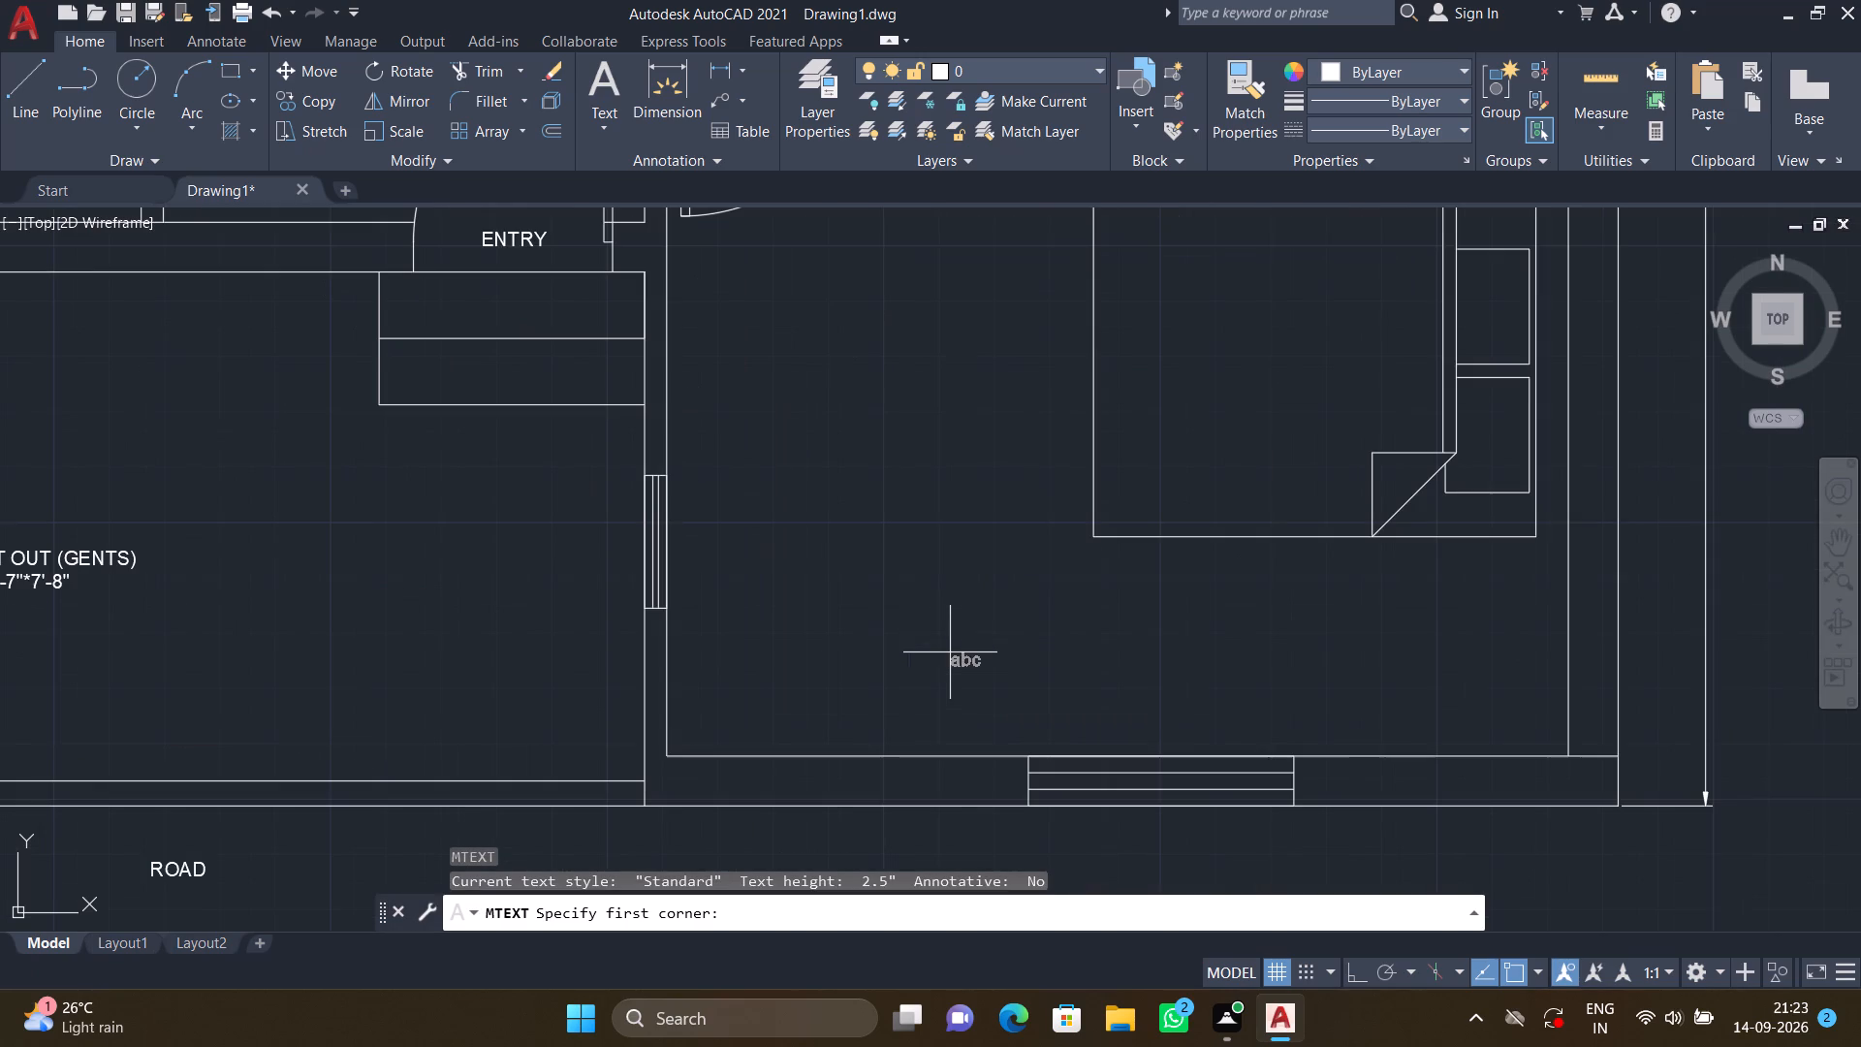
click(940, 710)
click(1301, 579)
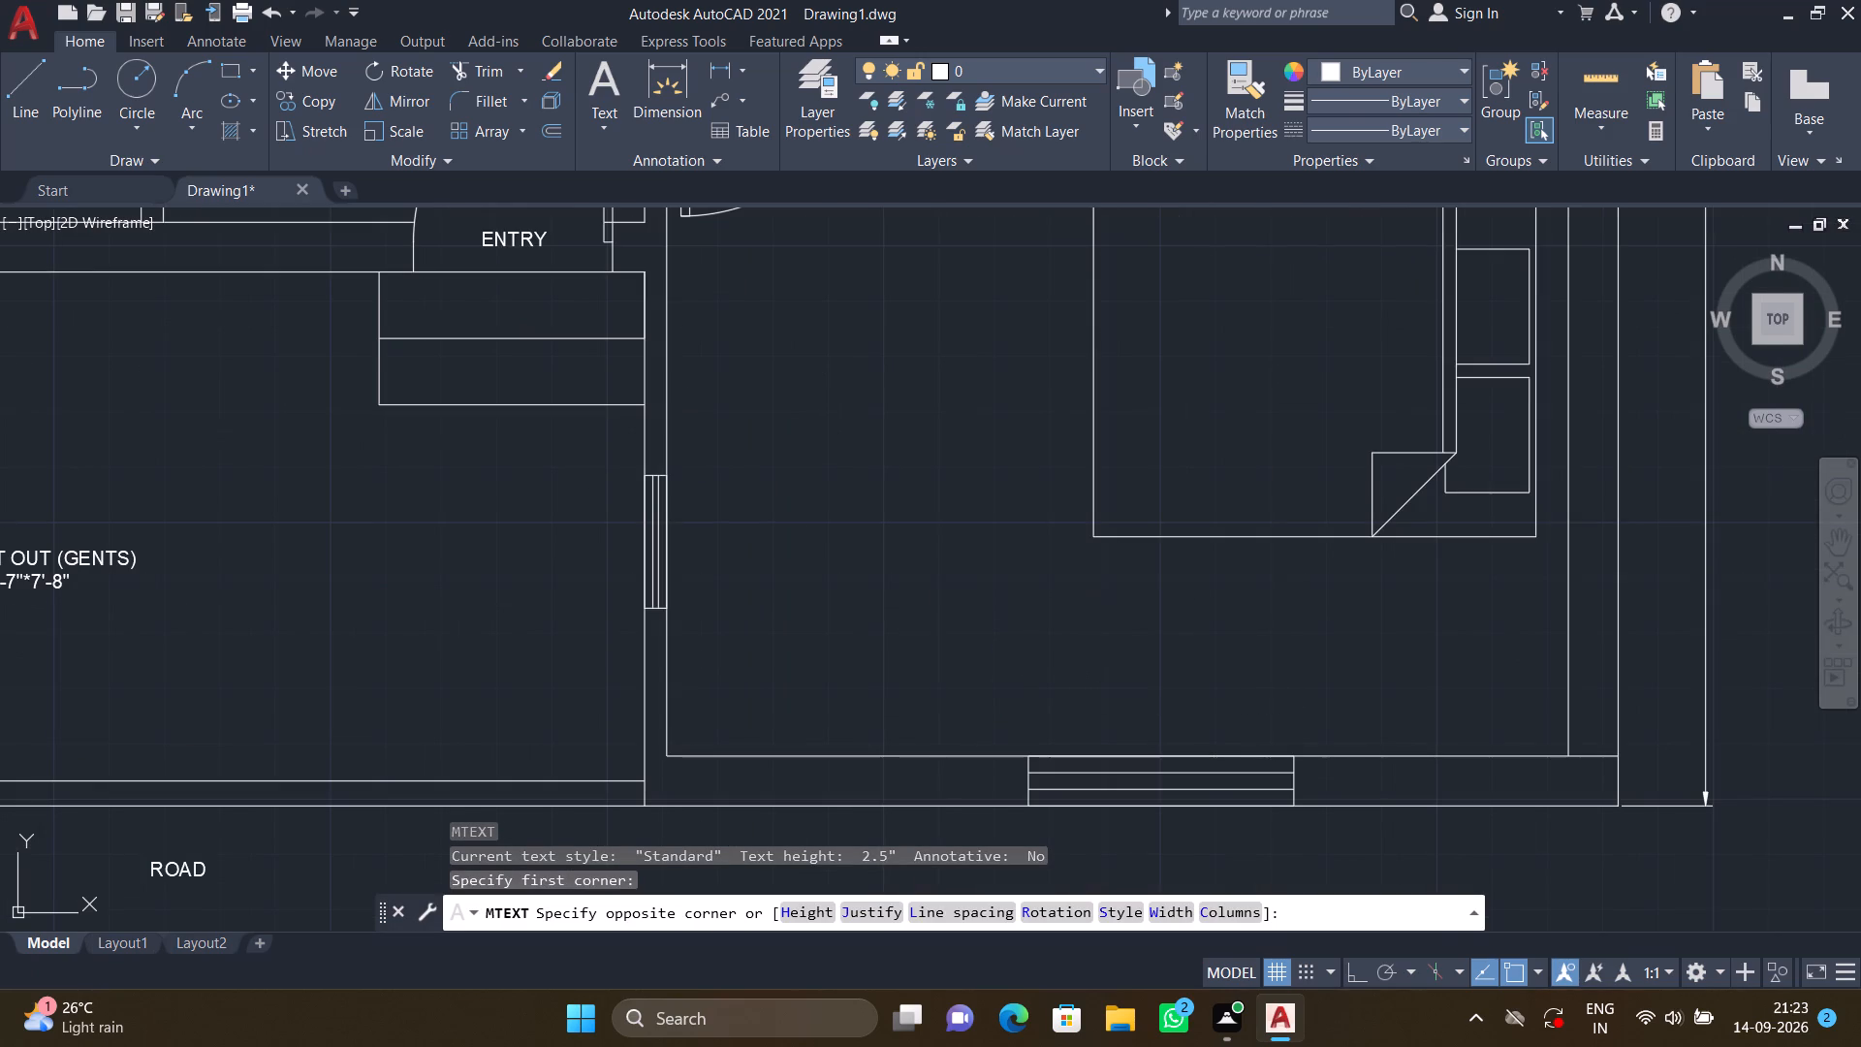
text(BED)
text(ROOM)
text(-3)
key(Return)
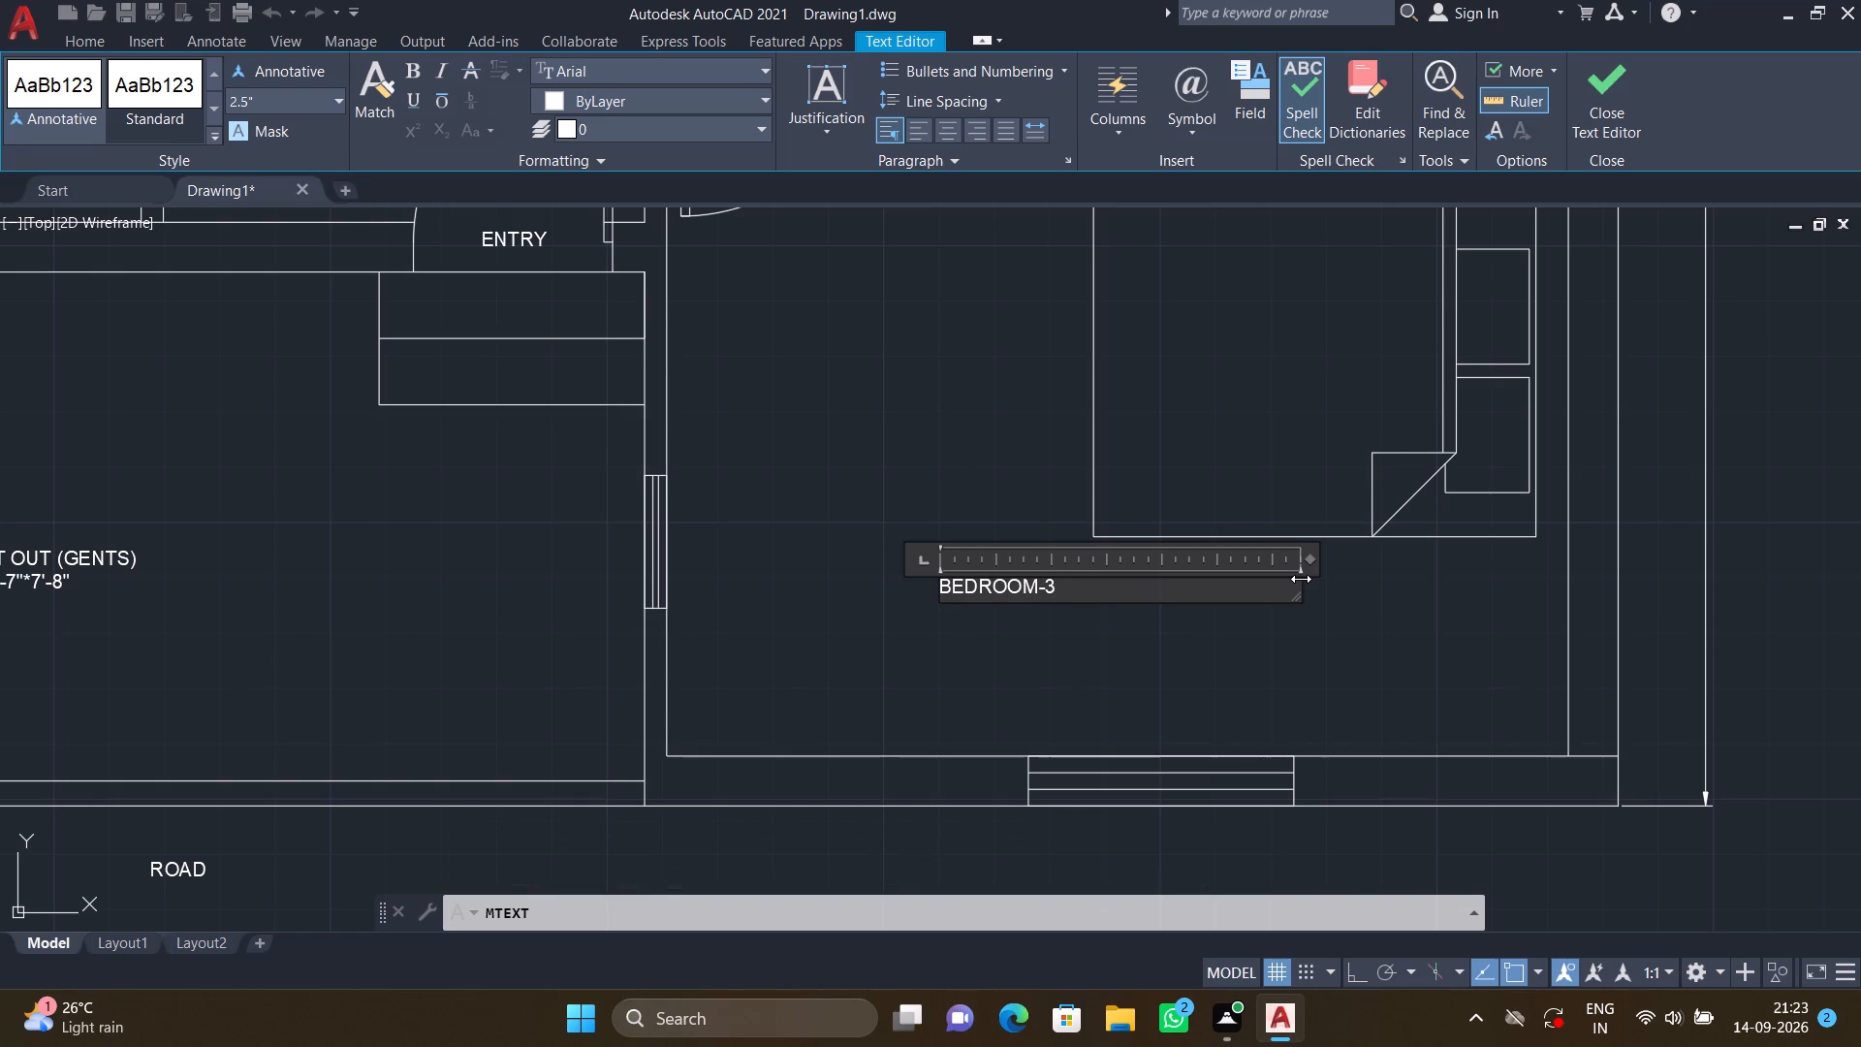
text(13')
text(-7")
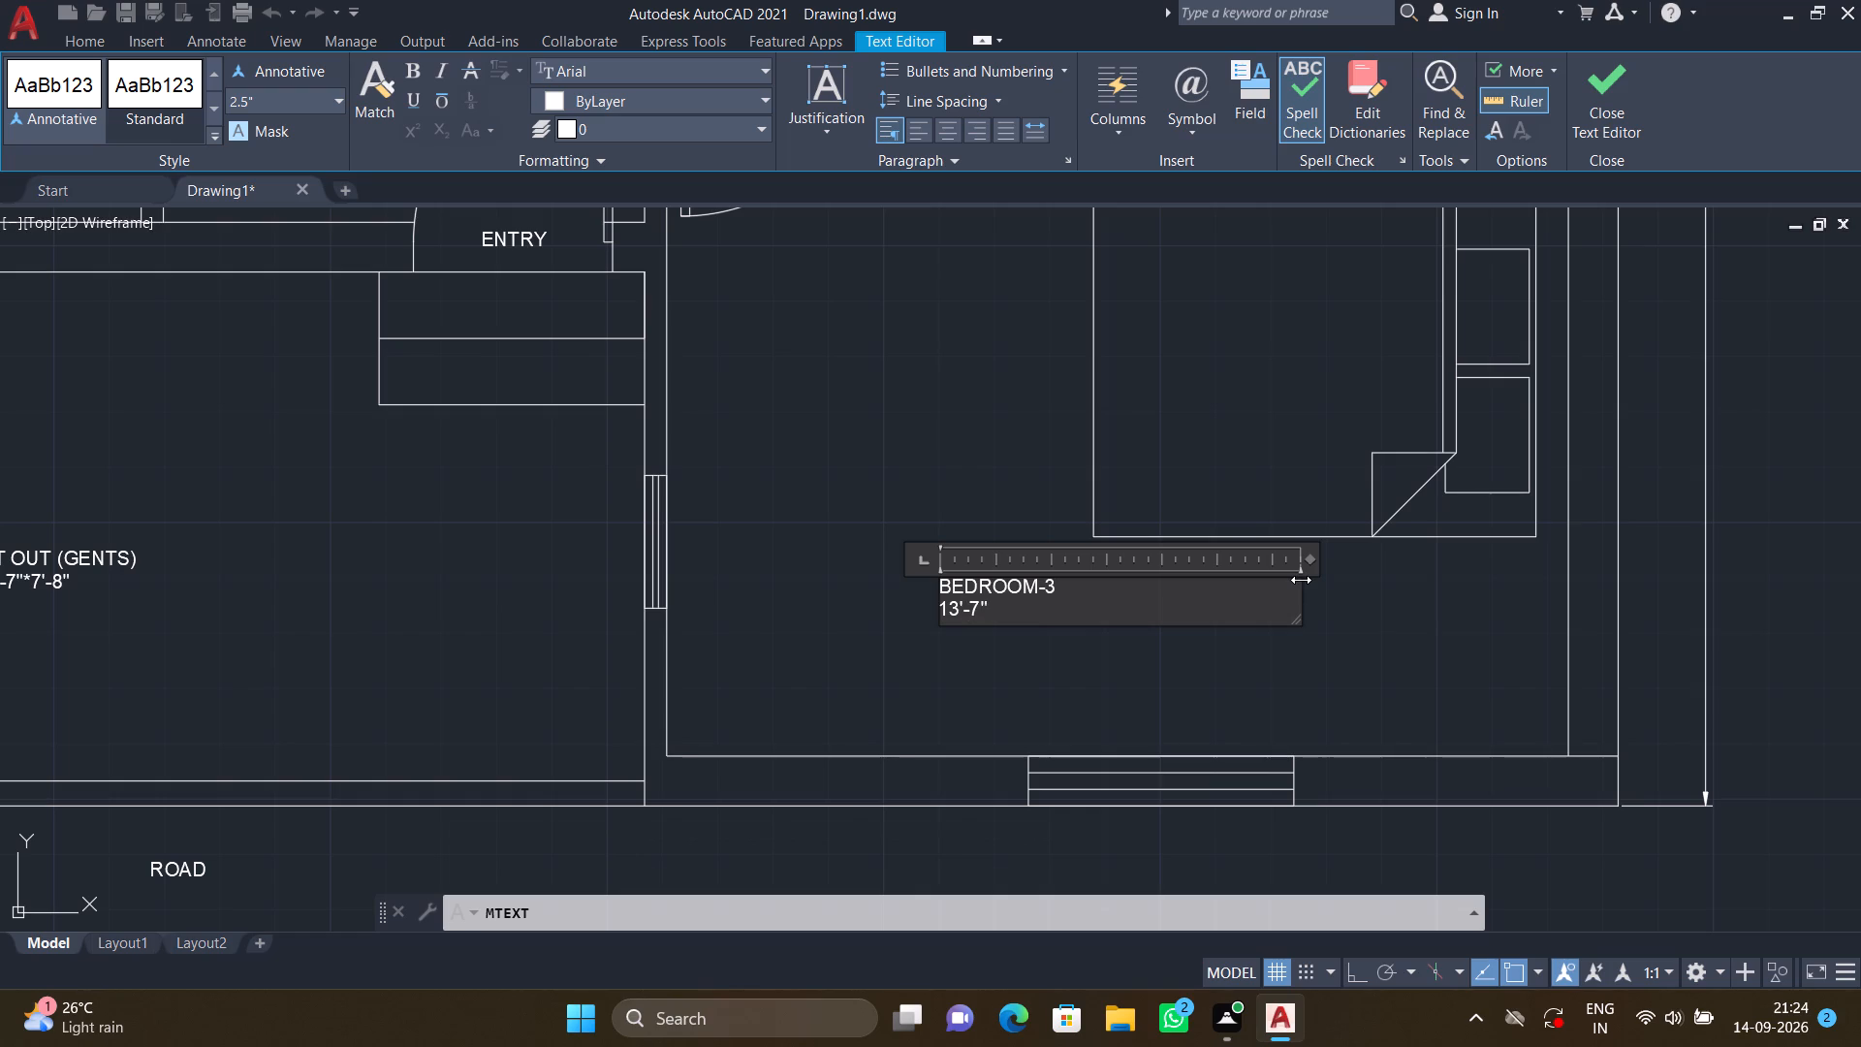
key(asterisk)
text(11')
text(-3")
key(Return)
key(Escape)
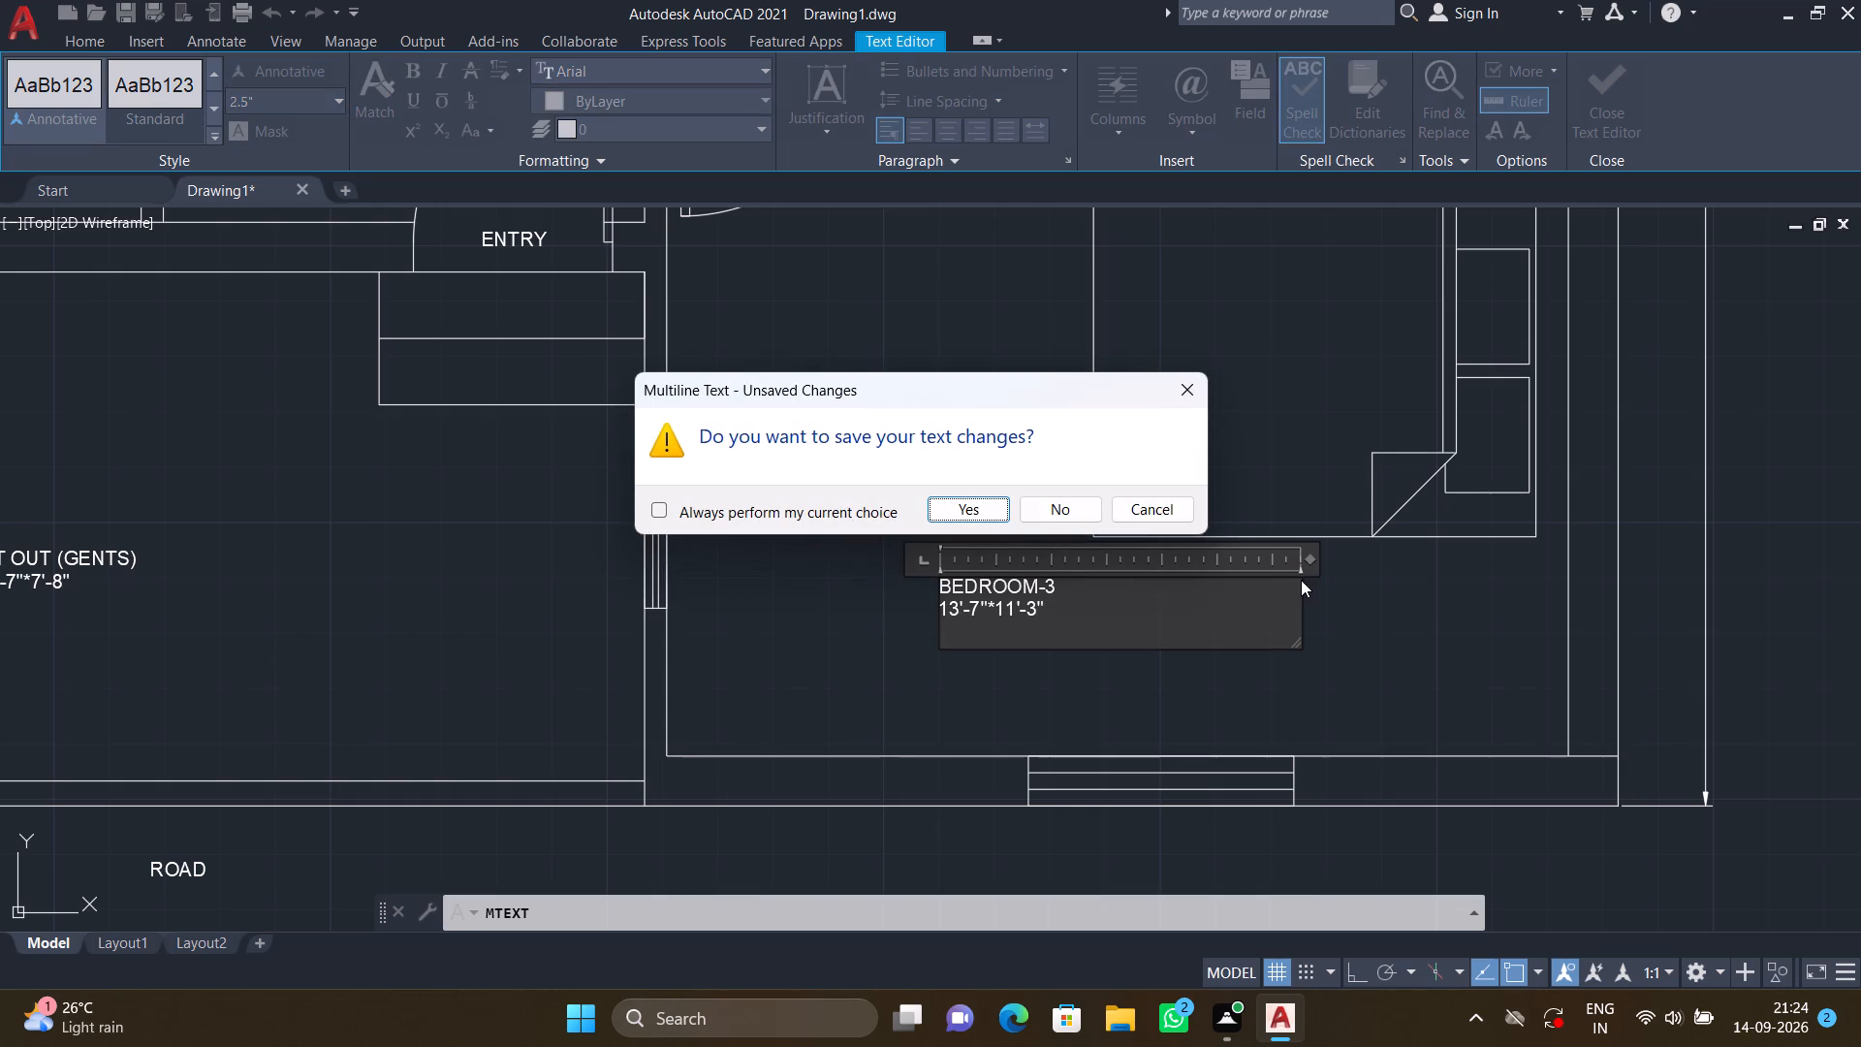
click(966, 503)
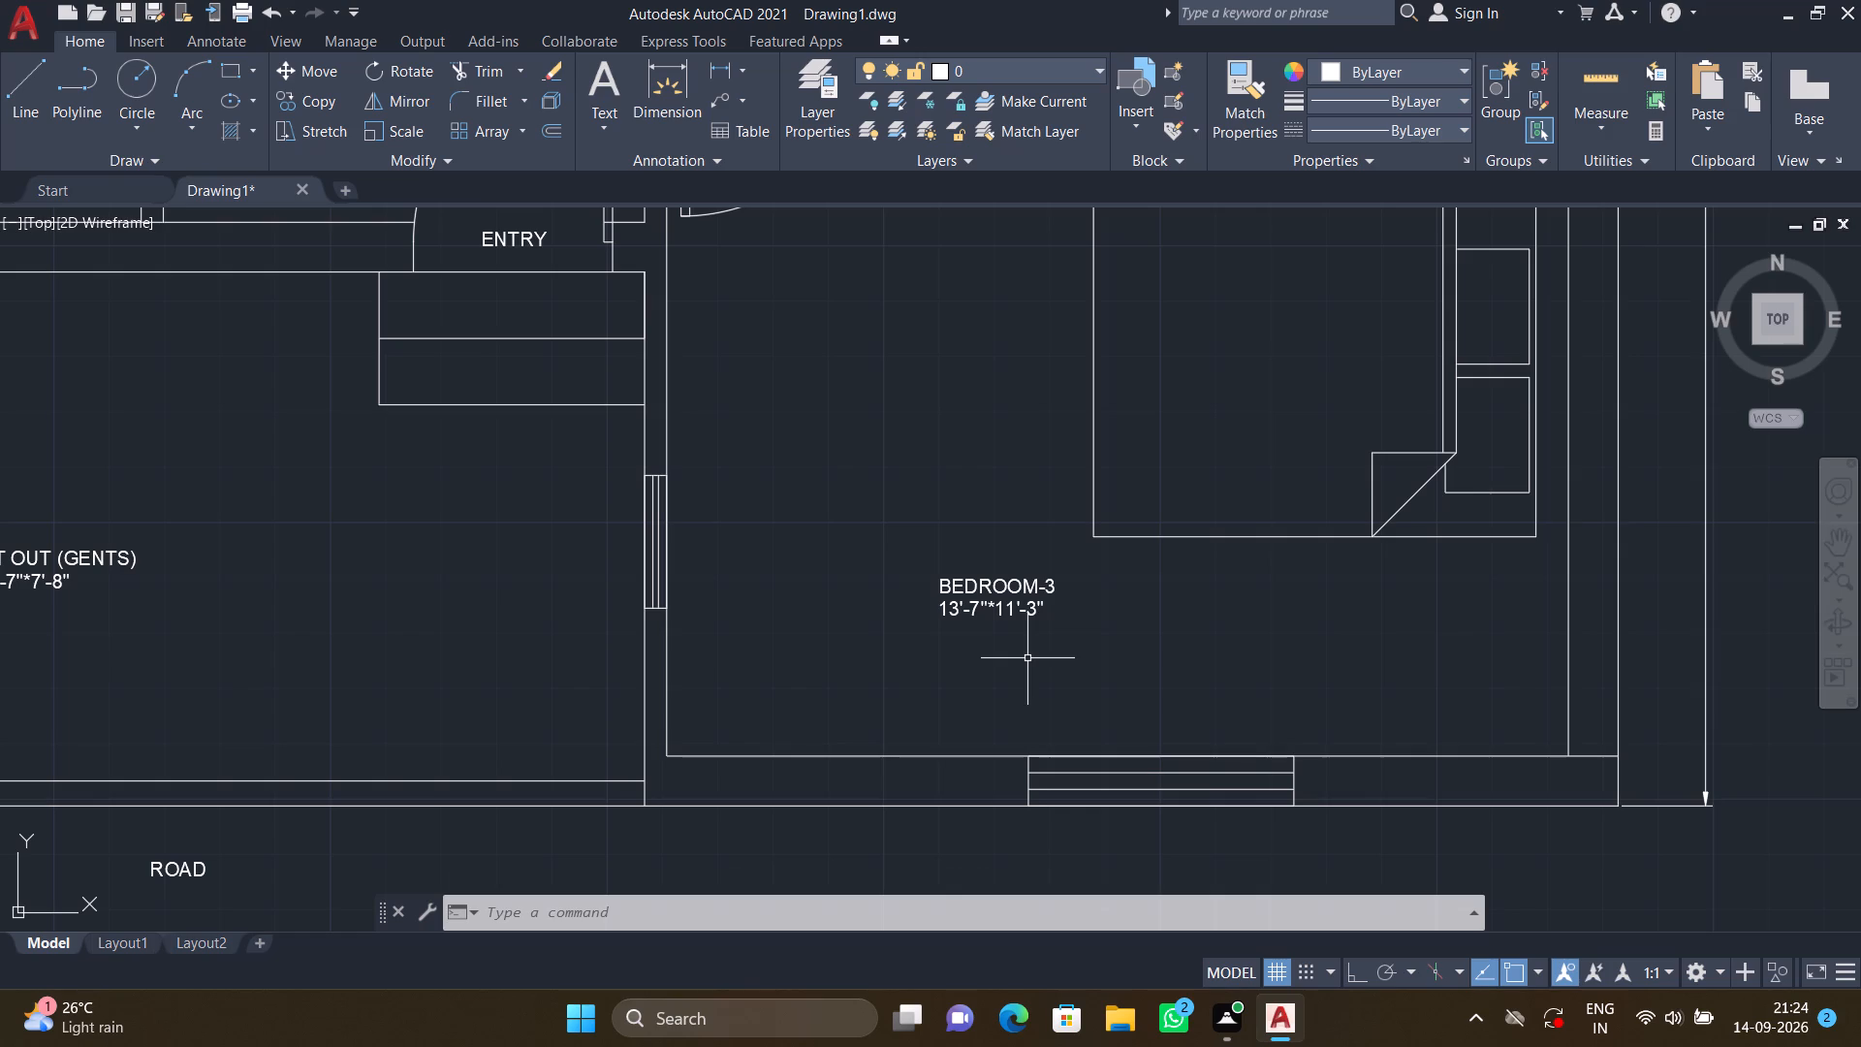
Add the two-line multiline text "POOJA ROOM" and "6'-0"*4'-0"" in the small room above the sit out, between its window and door swing.
scroll(1027, 651, down, 2)
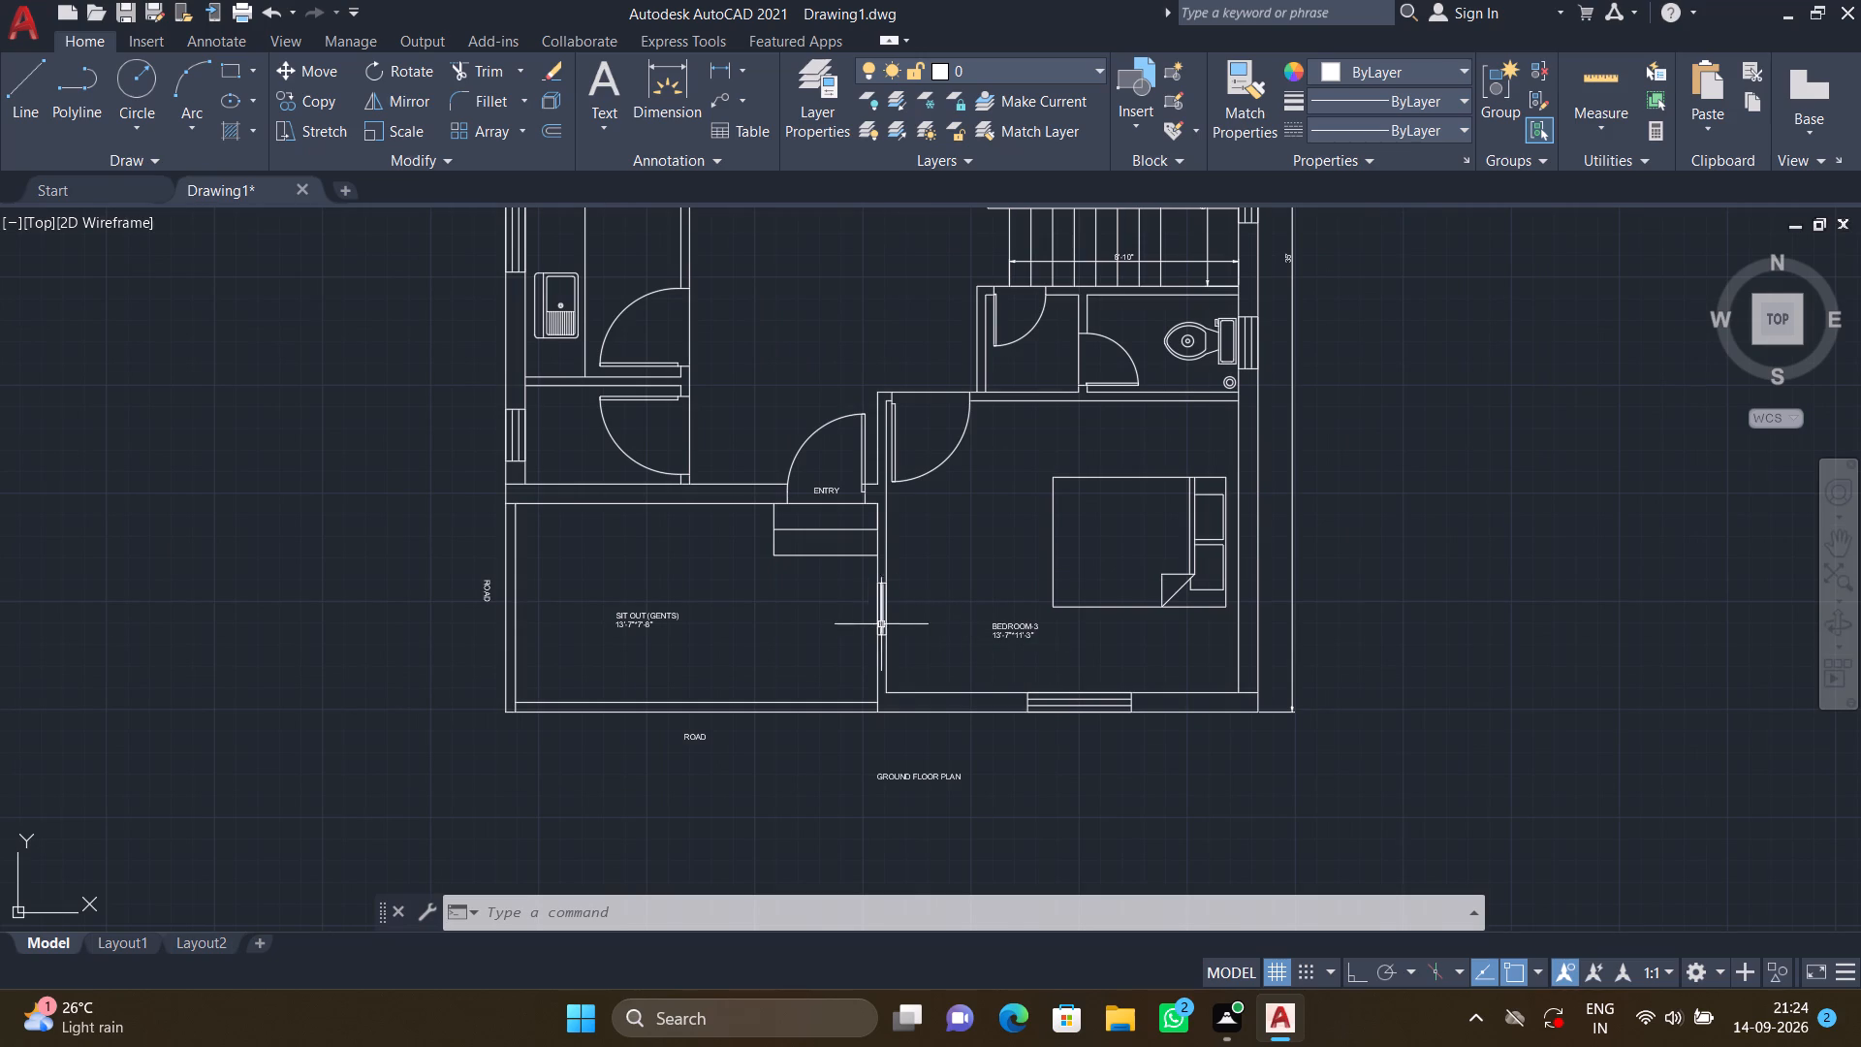
middle_drag(629, 554, 671, 615)
scroll(619, 527, up, 2)
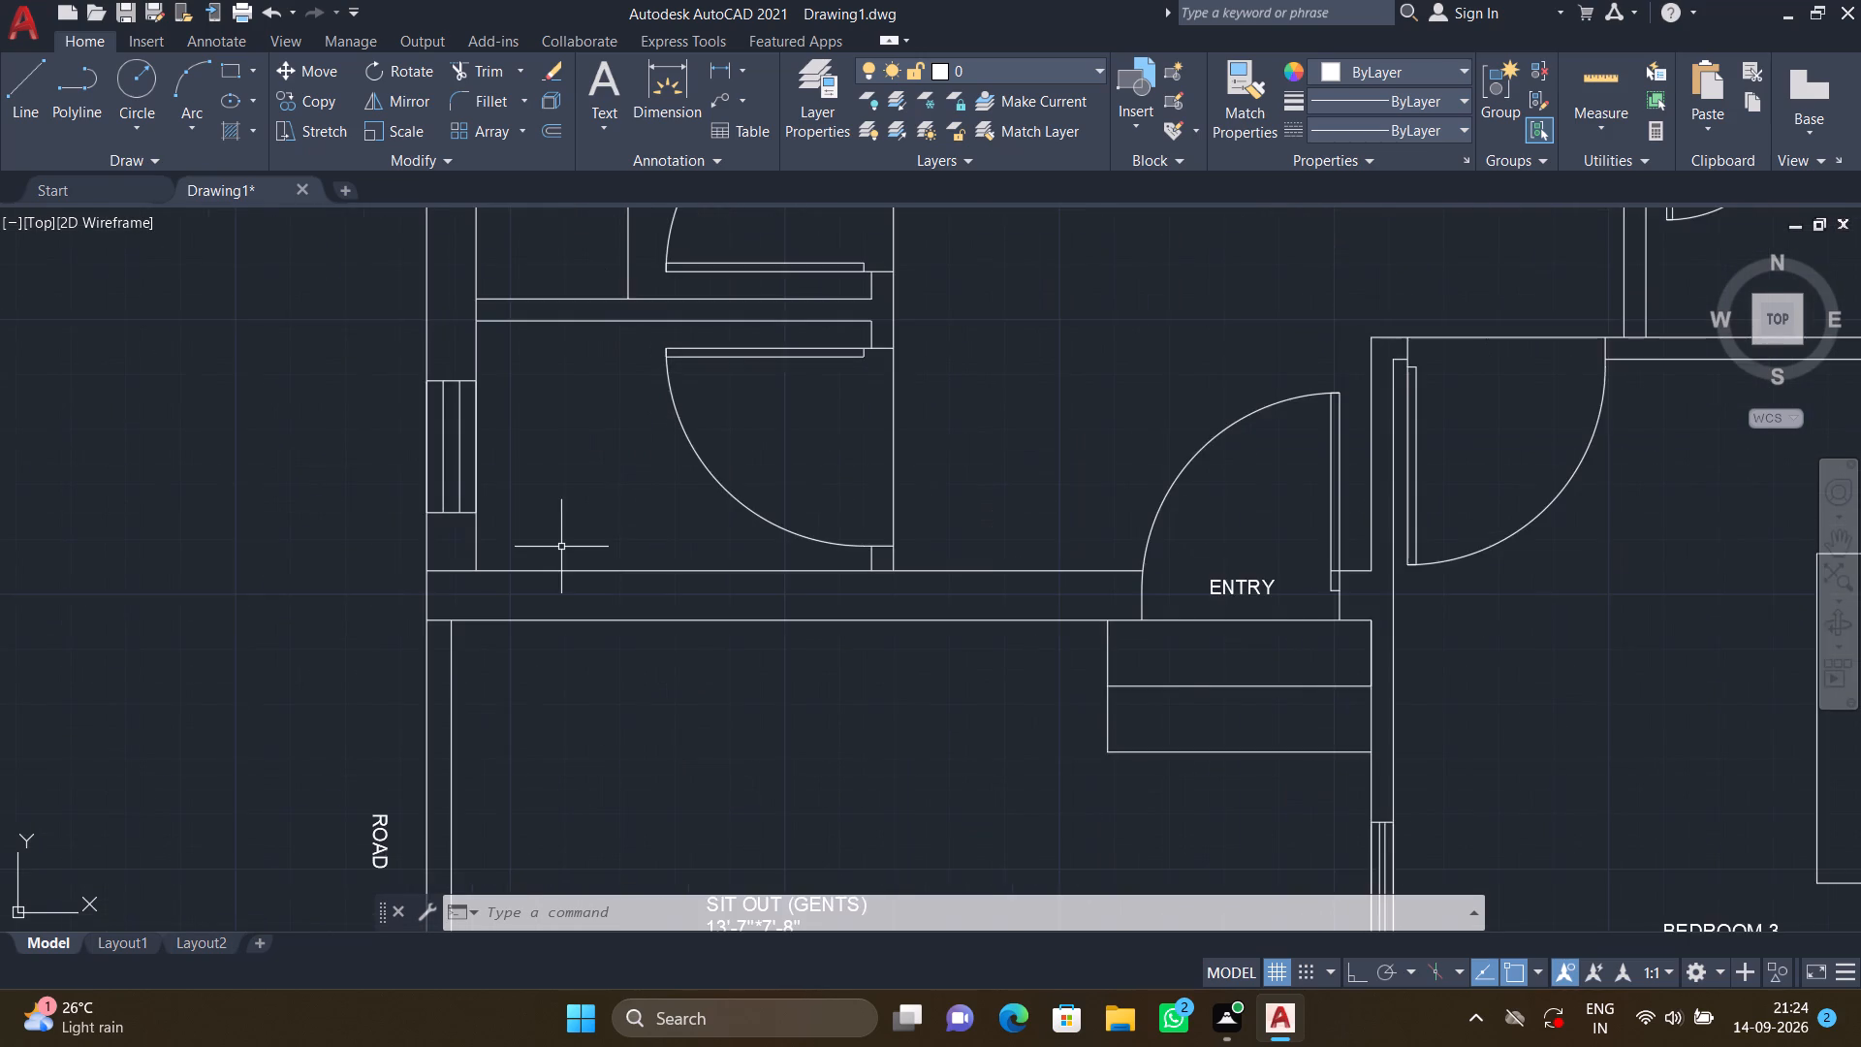
scroll(558, 546, up, 1)
text(MT)
key(Return)
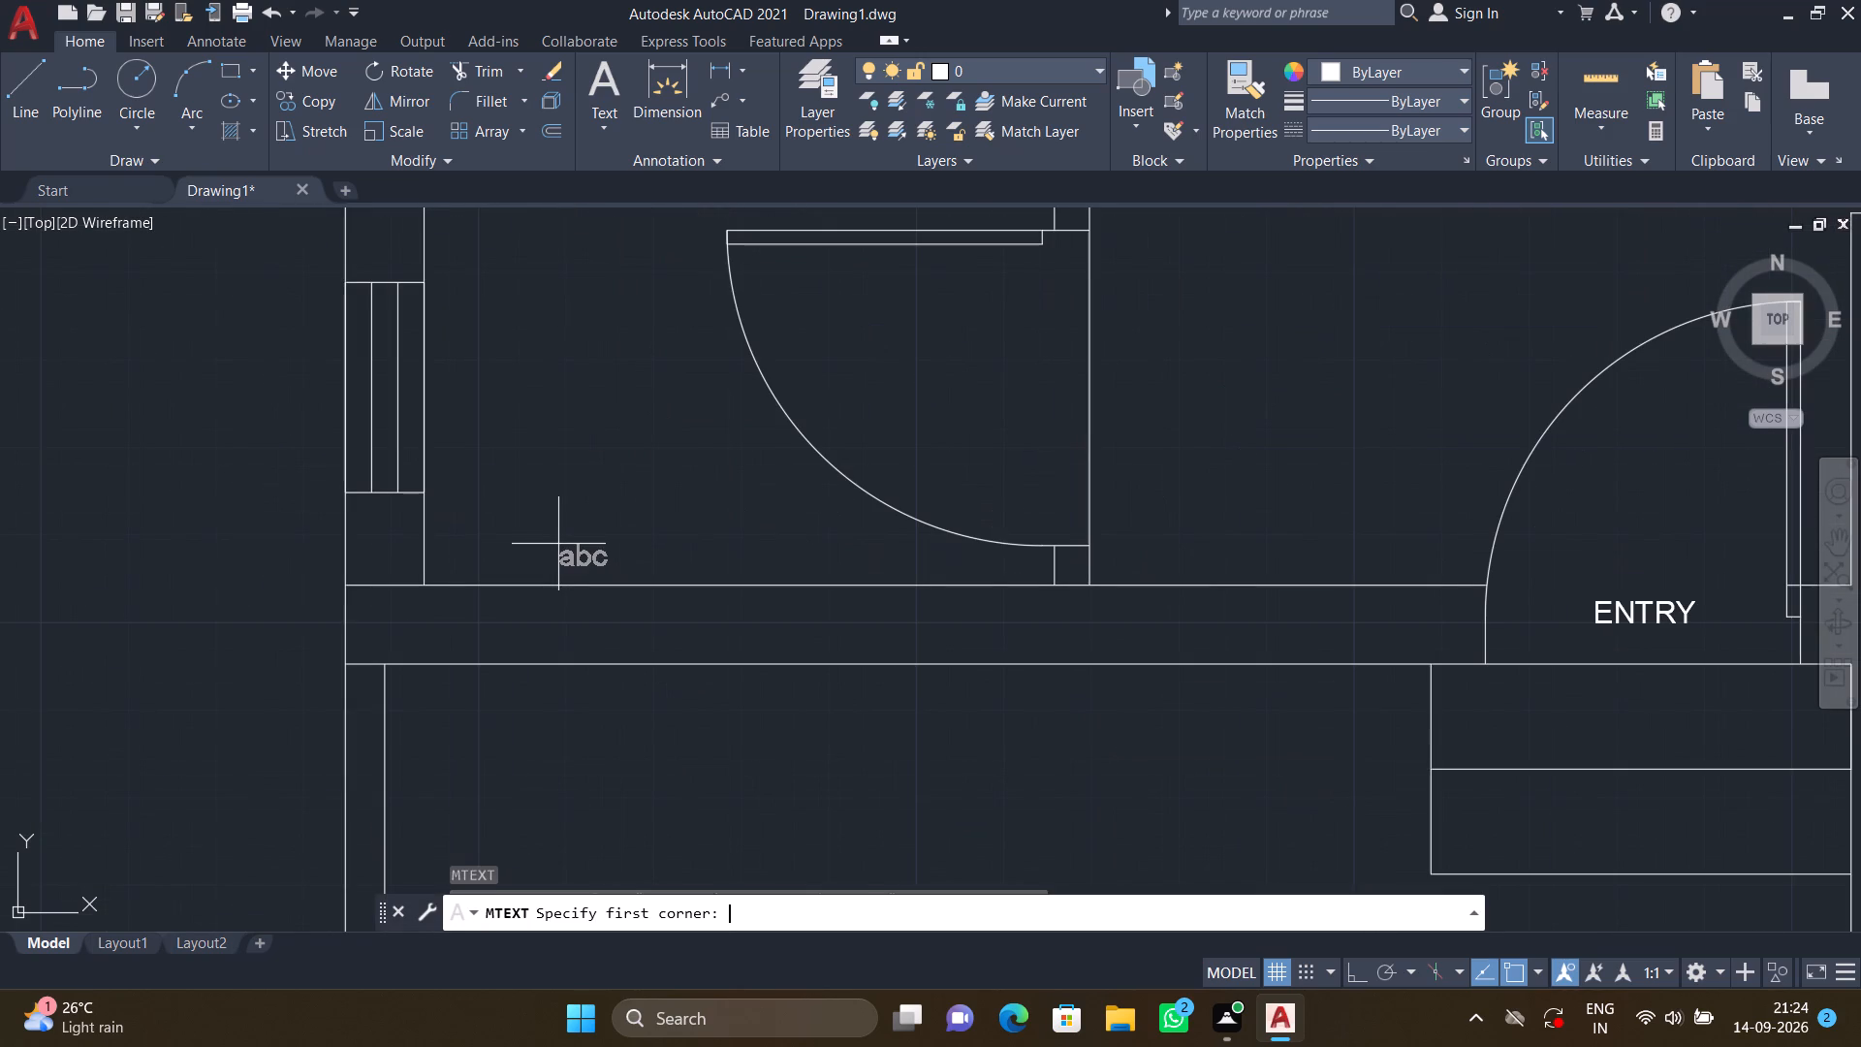
click(474, 421)
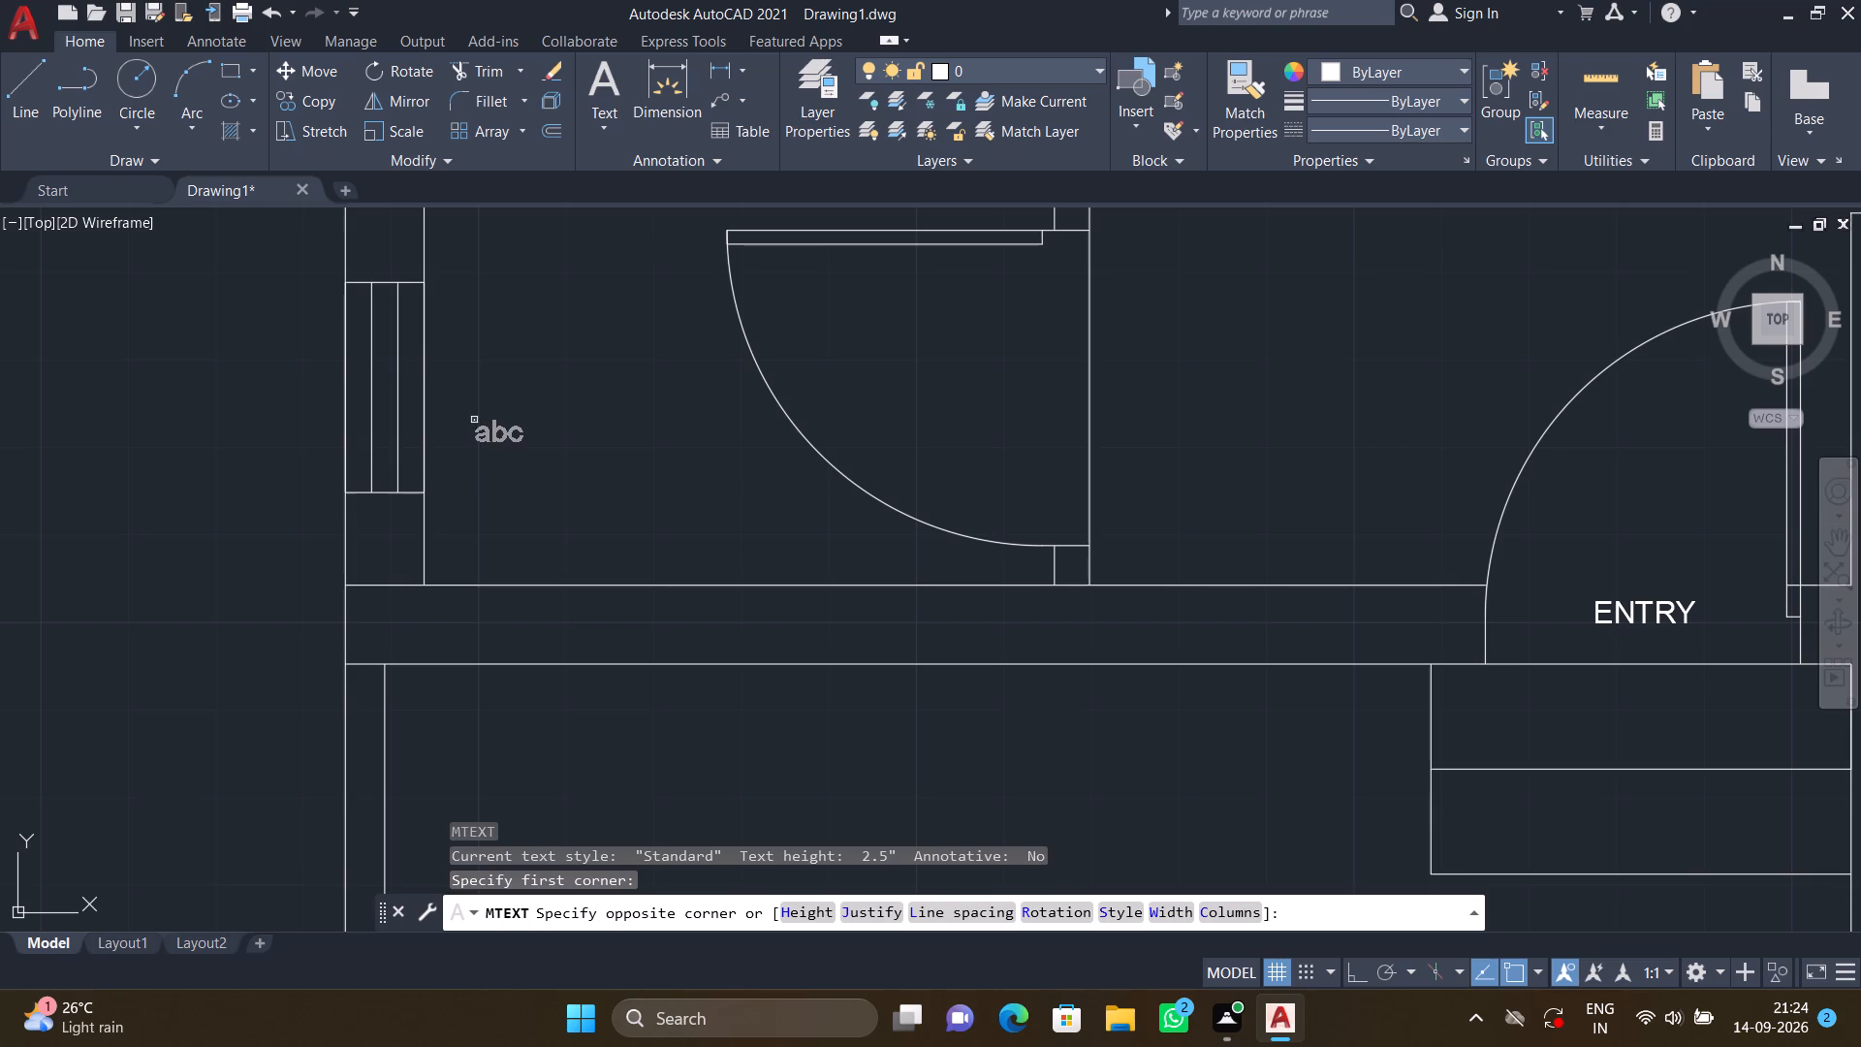
click(757, 540)
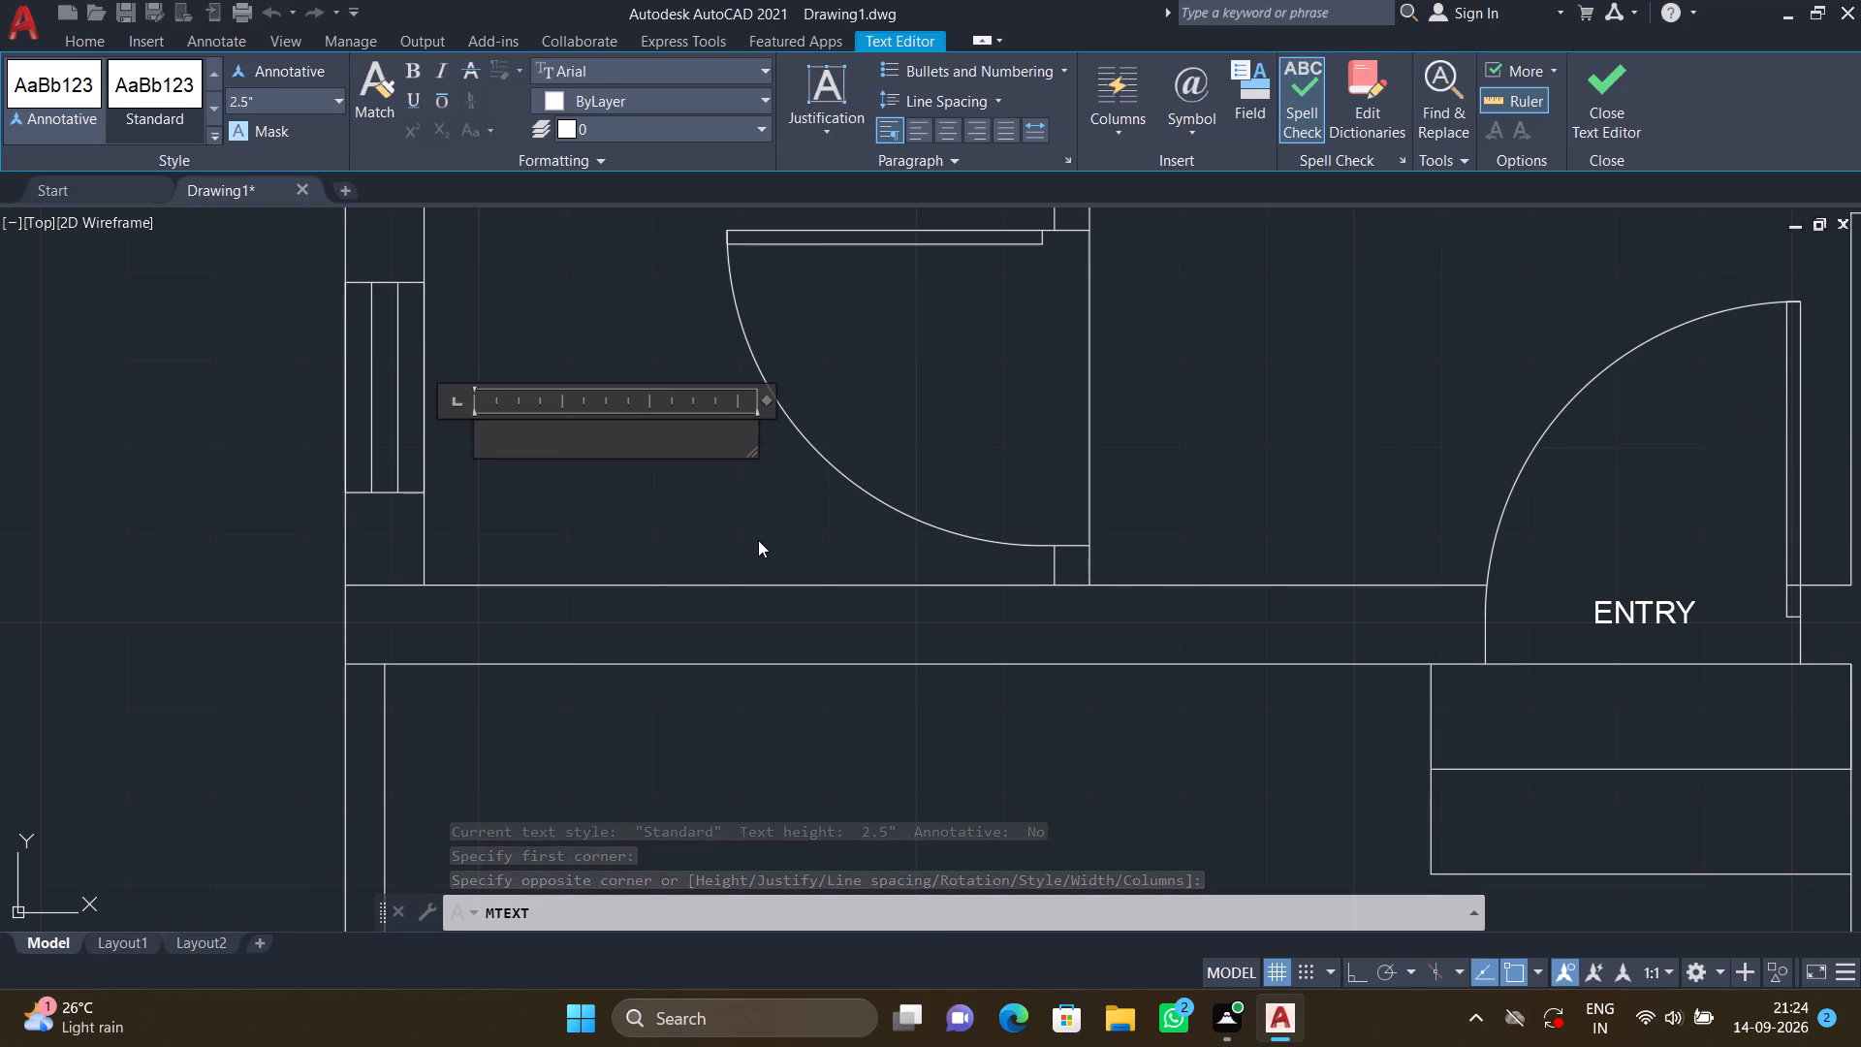
text(POO)
text(JA)
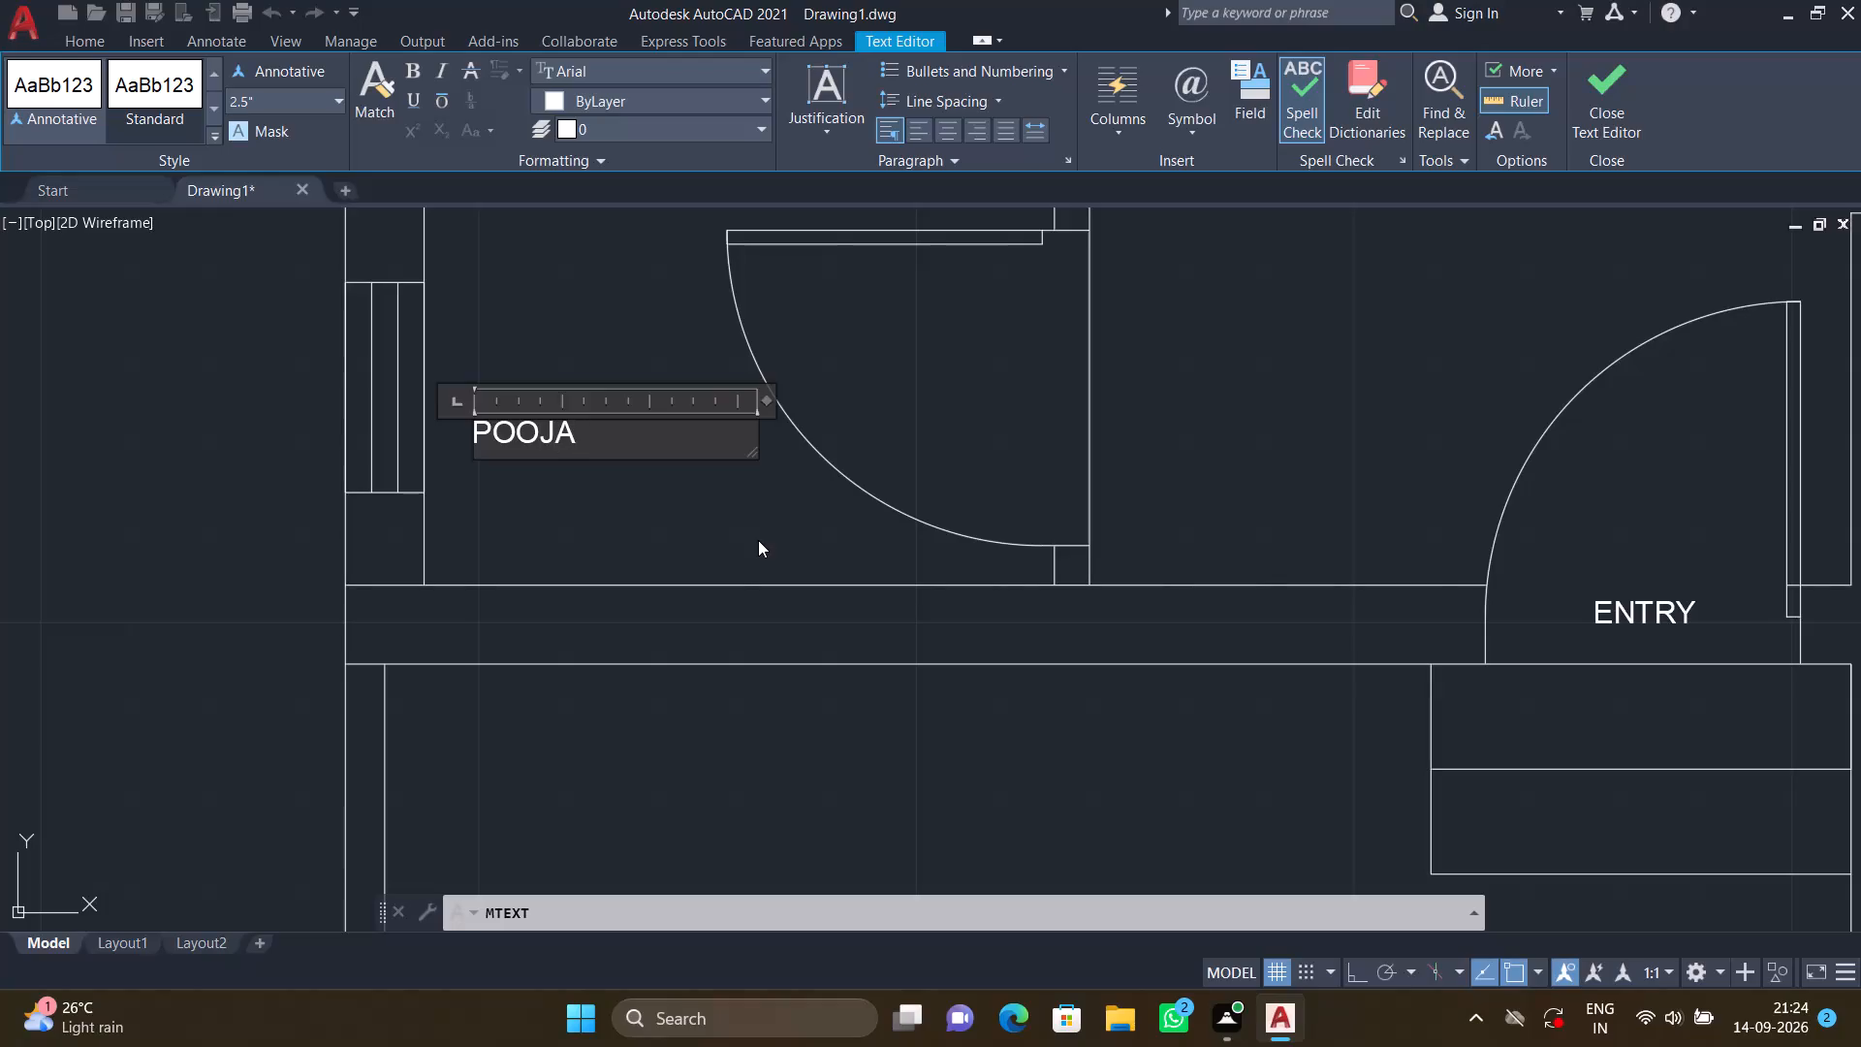
key(space)
text(ROOM)
key(Return)
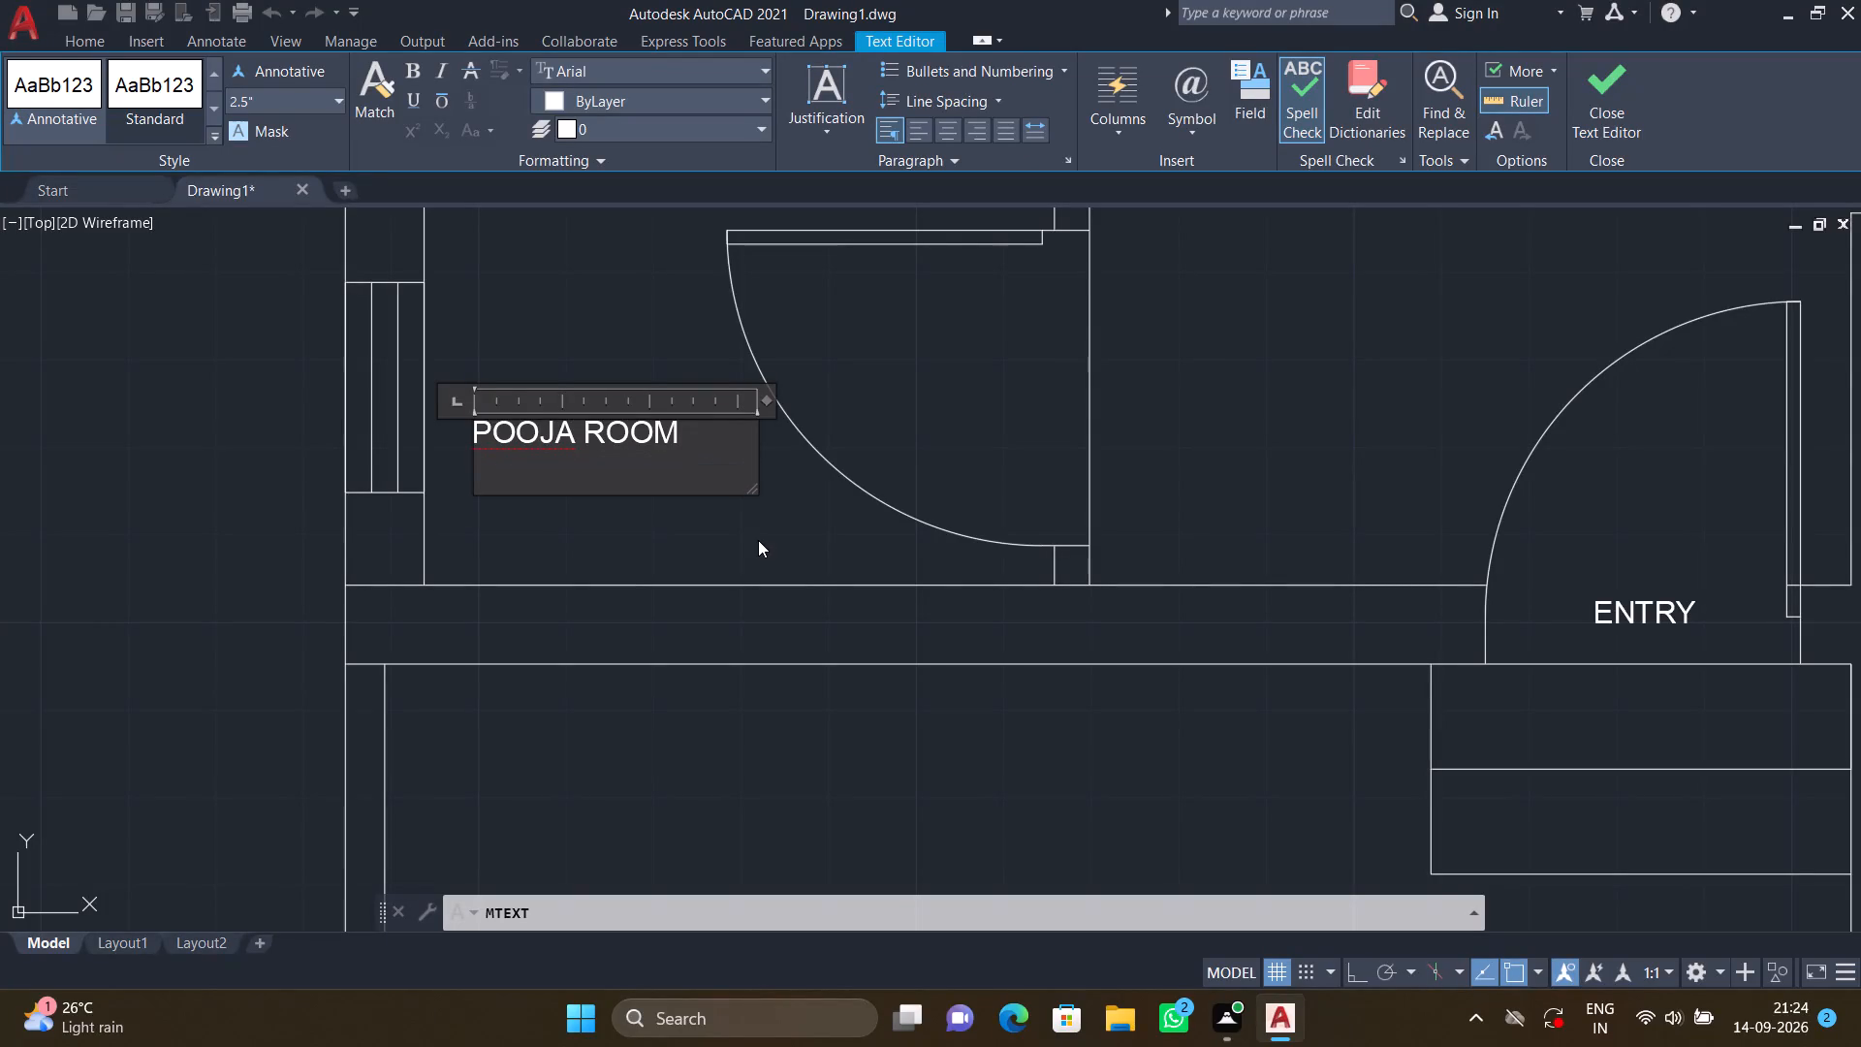
key(6)
key(apostrophe)
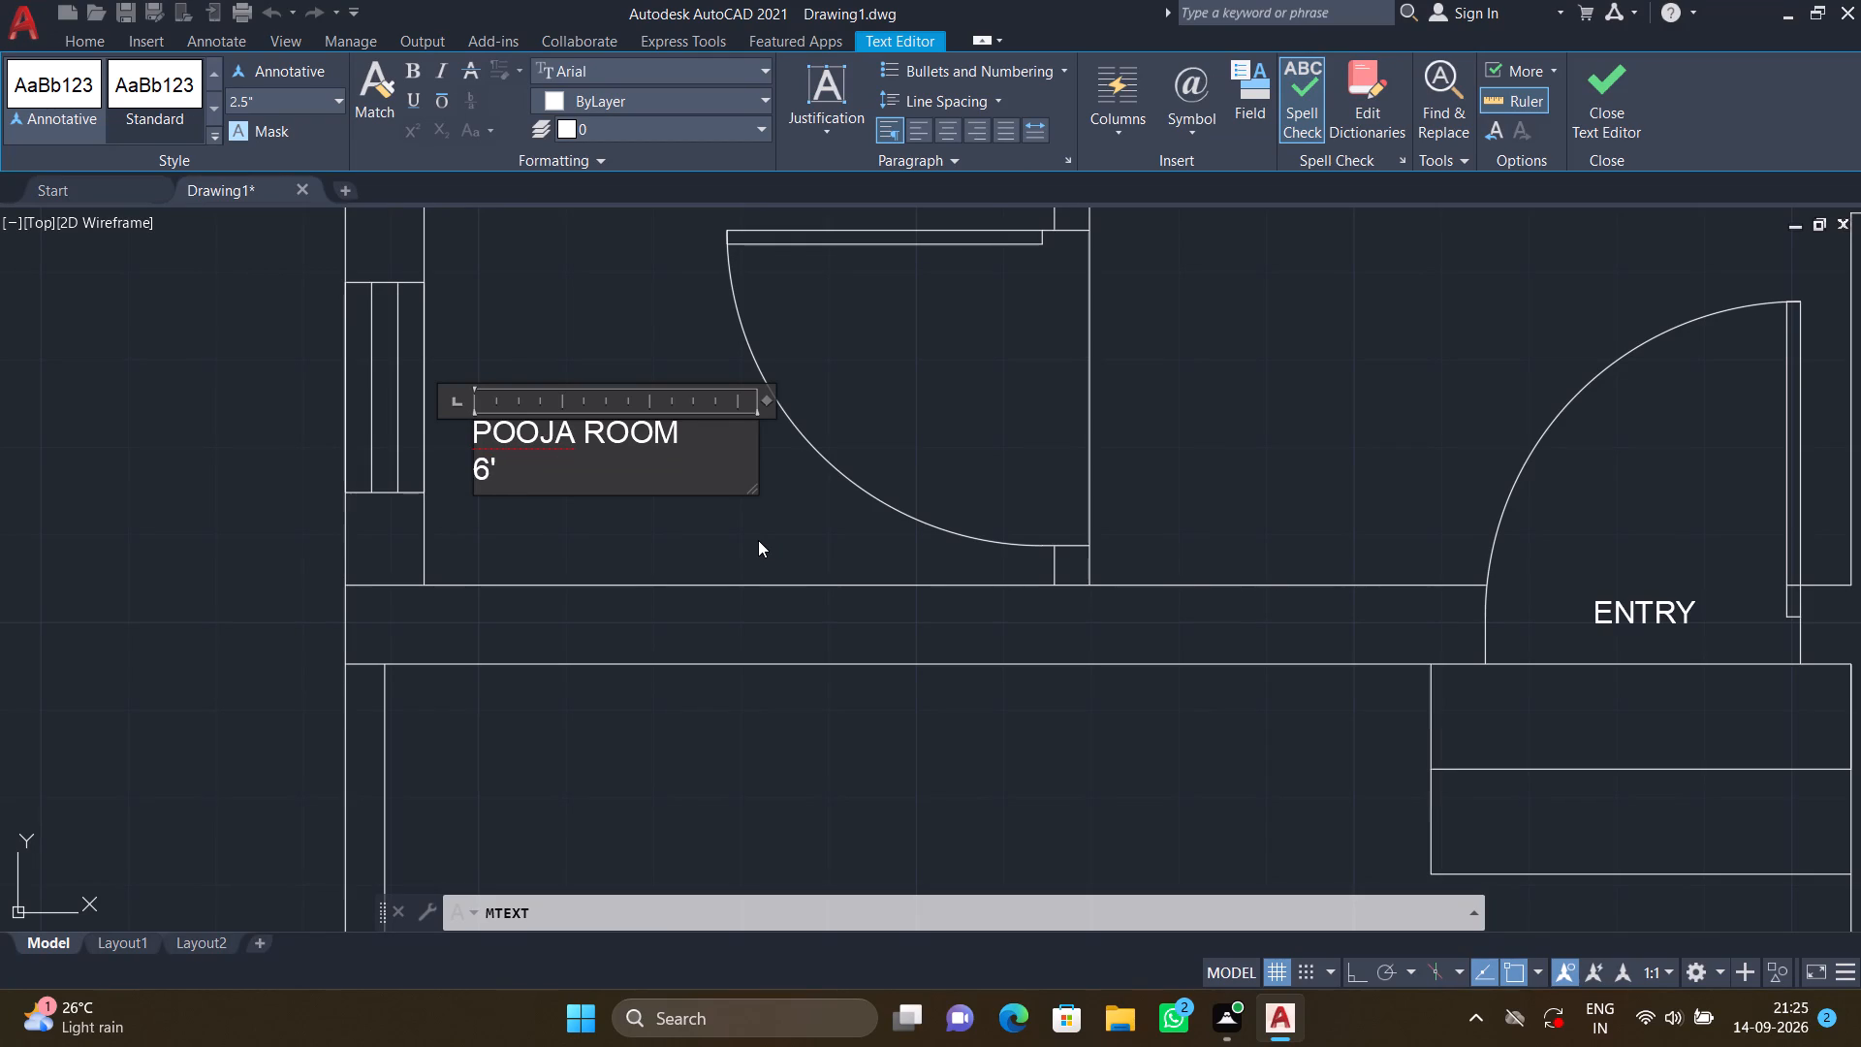
text(-0)
key(shift+quotedbl)
key(asterisk)
text(4')
text(-0")
key(Return)
key(Escape)
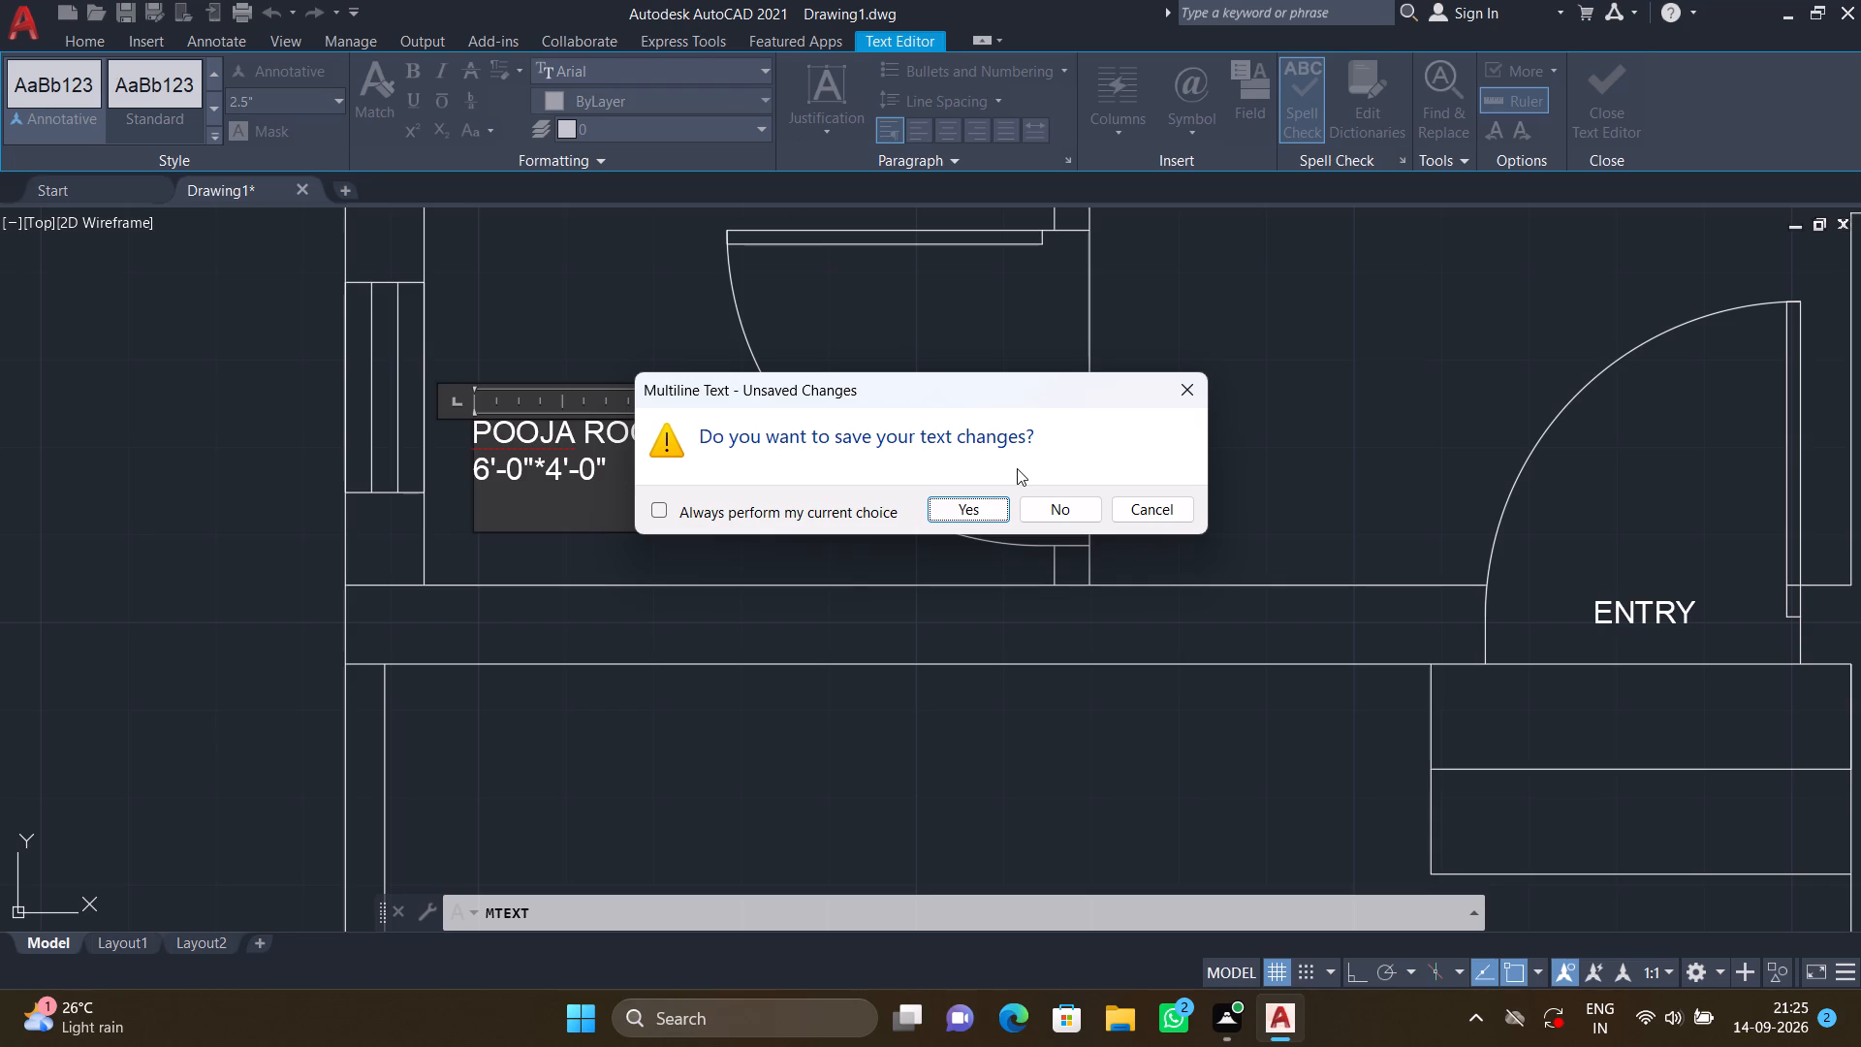
click(965, 513)
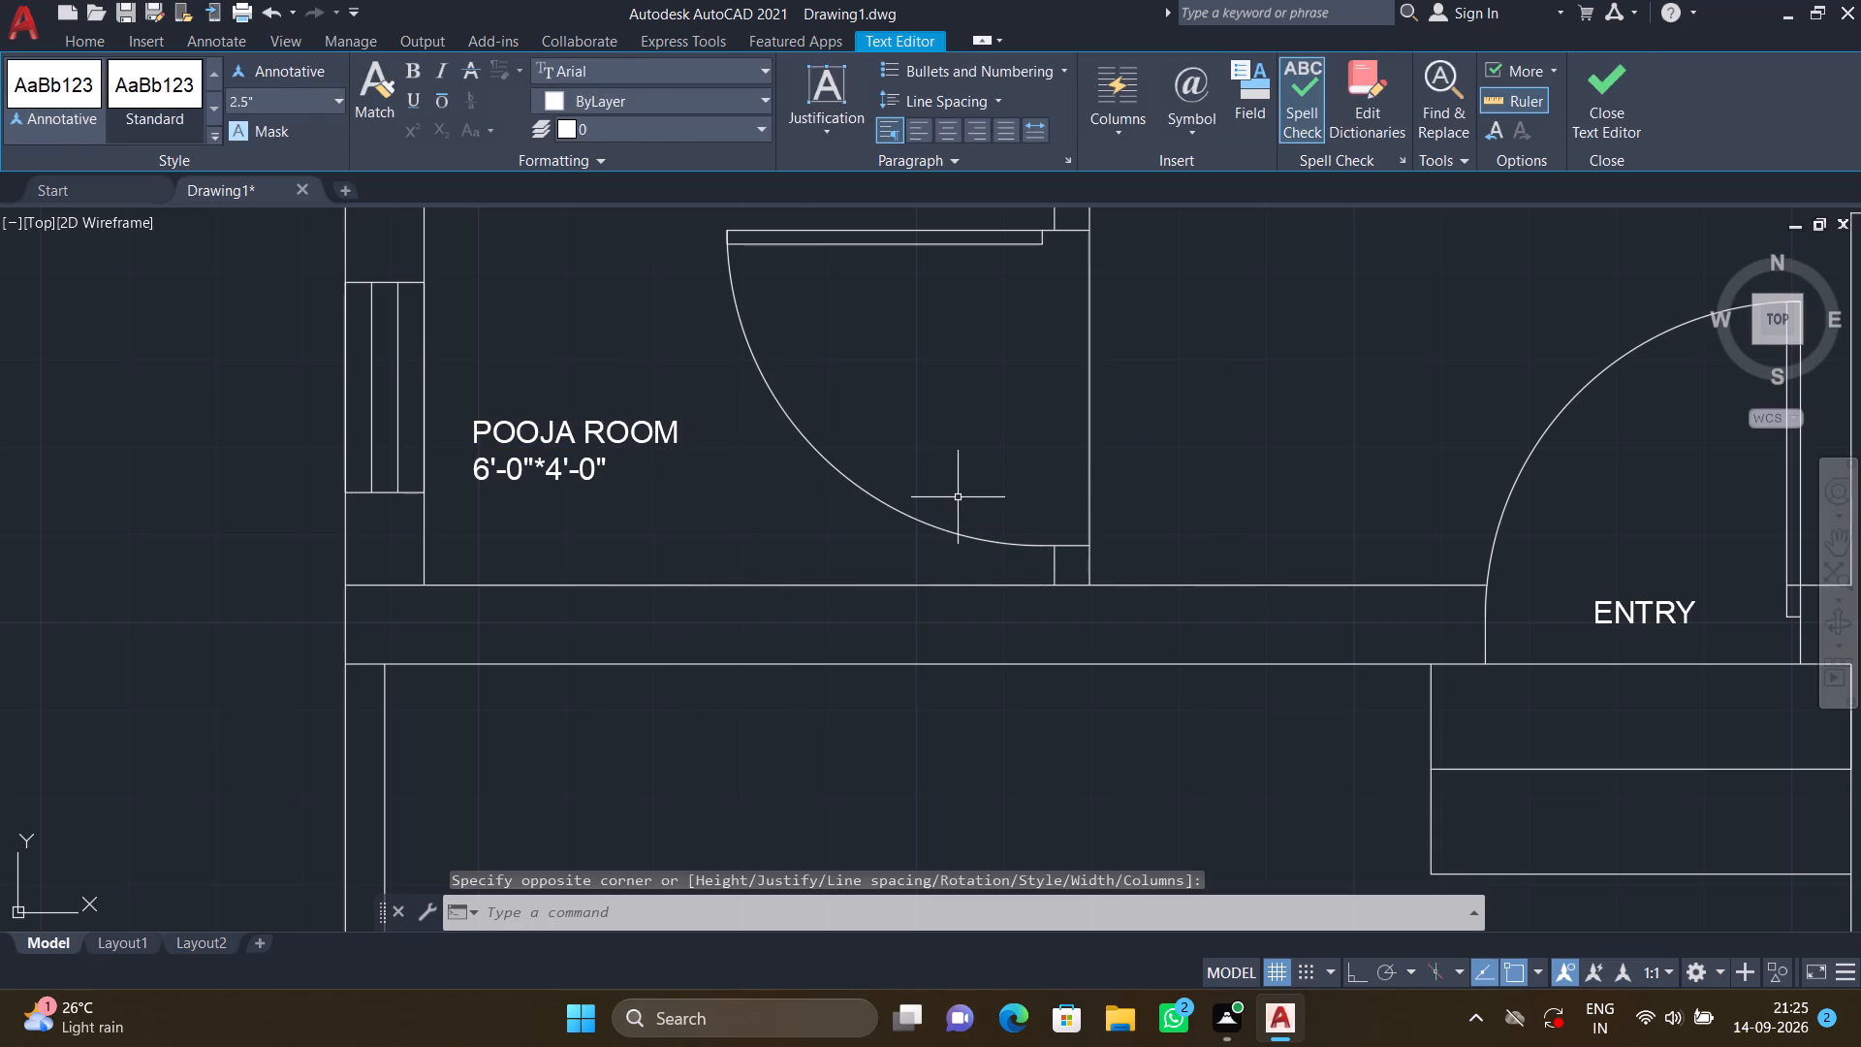
Move the POOJA ROOM label by its top-left corner slightly down and away from the window, toward the door swing.
scroll(605, 531, down, 1)
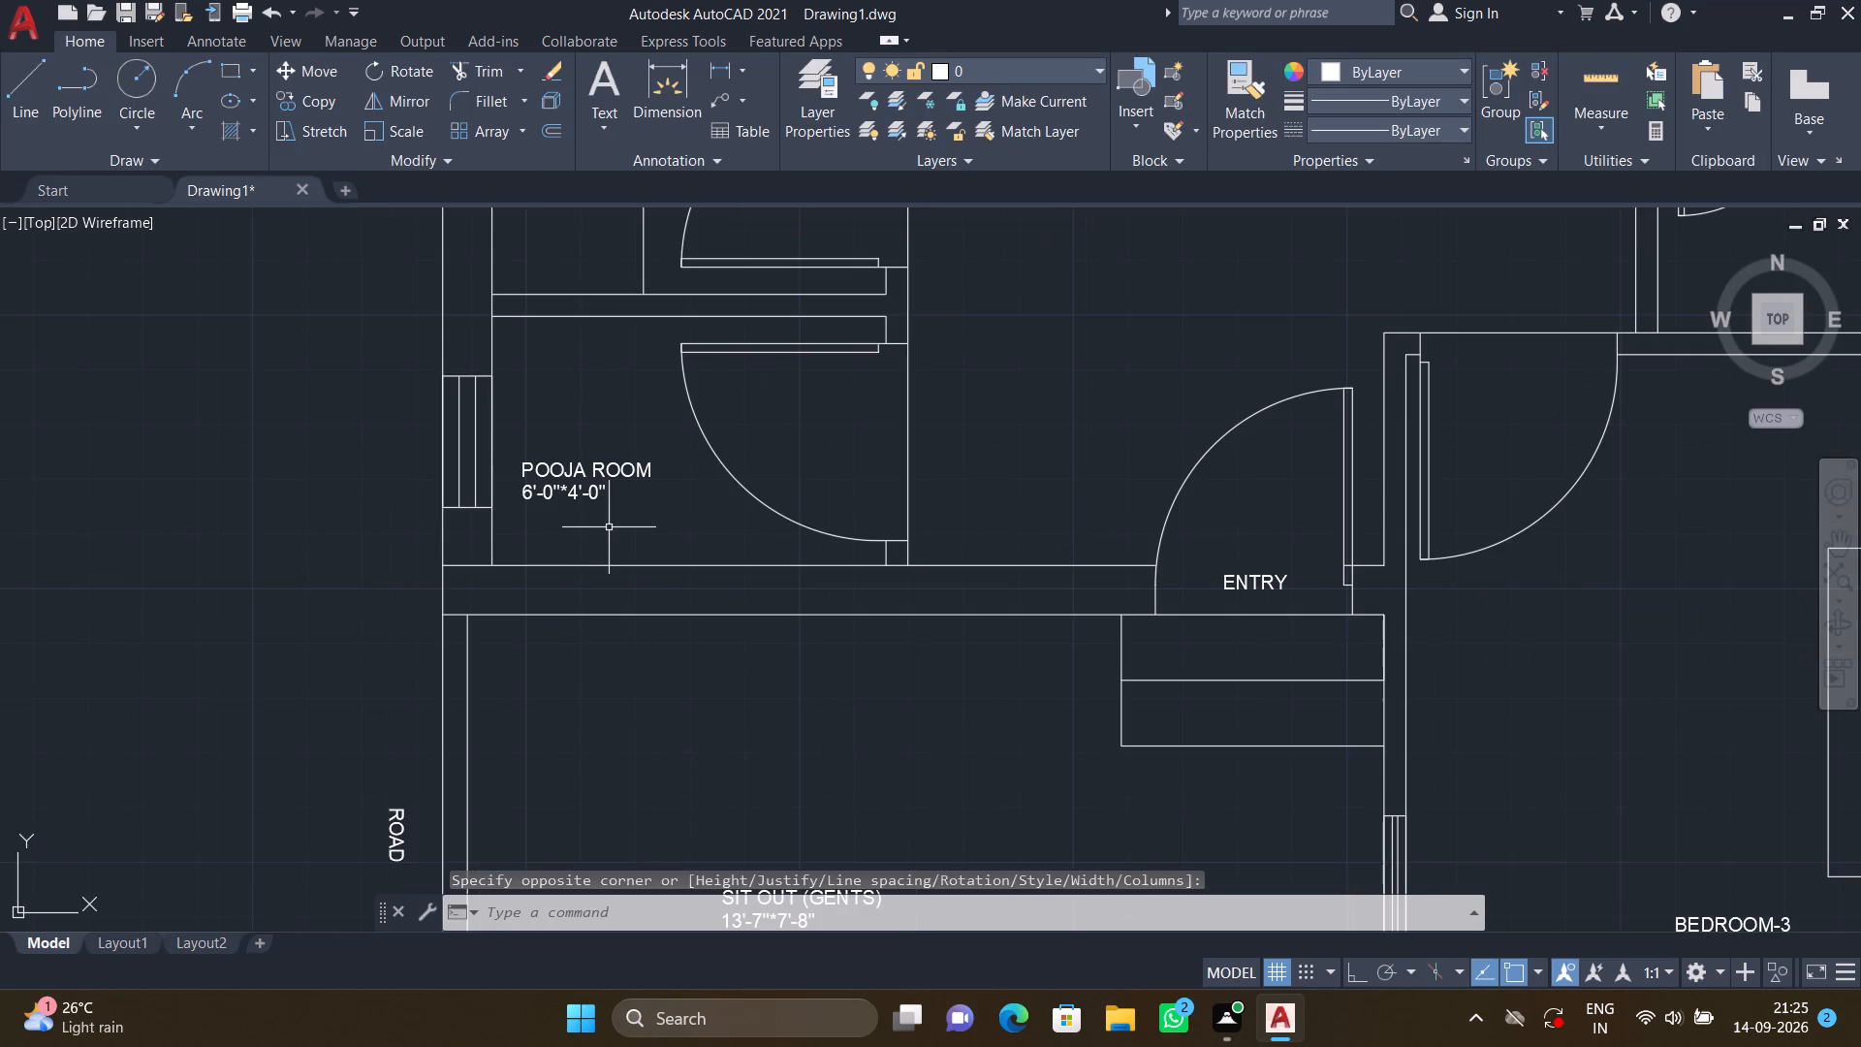
key(m)
key(Return)
click(618, 470)
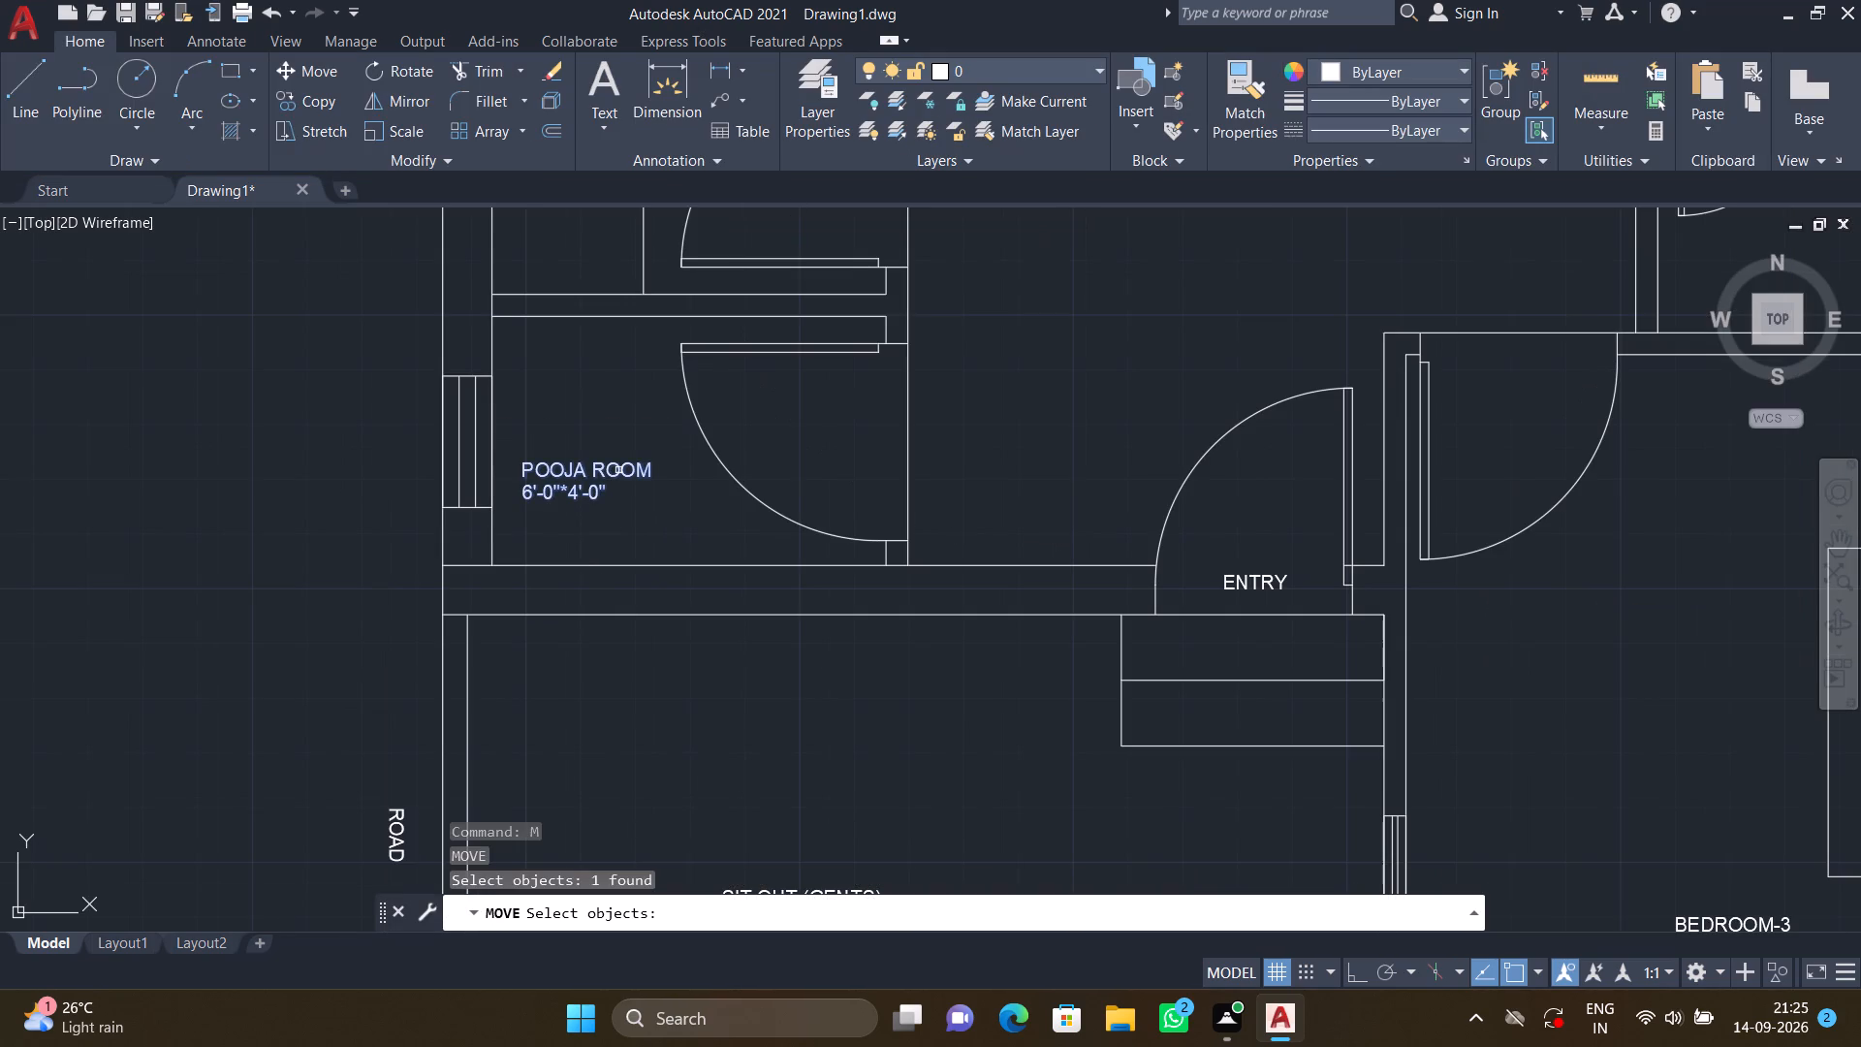
key(Return)
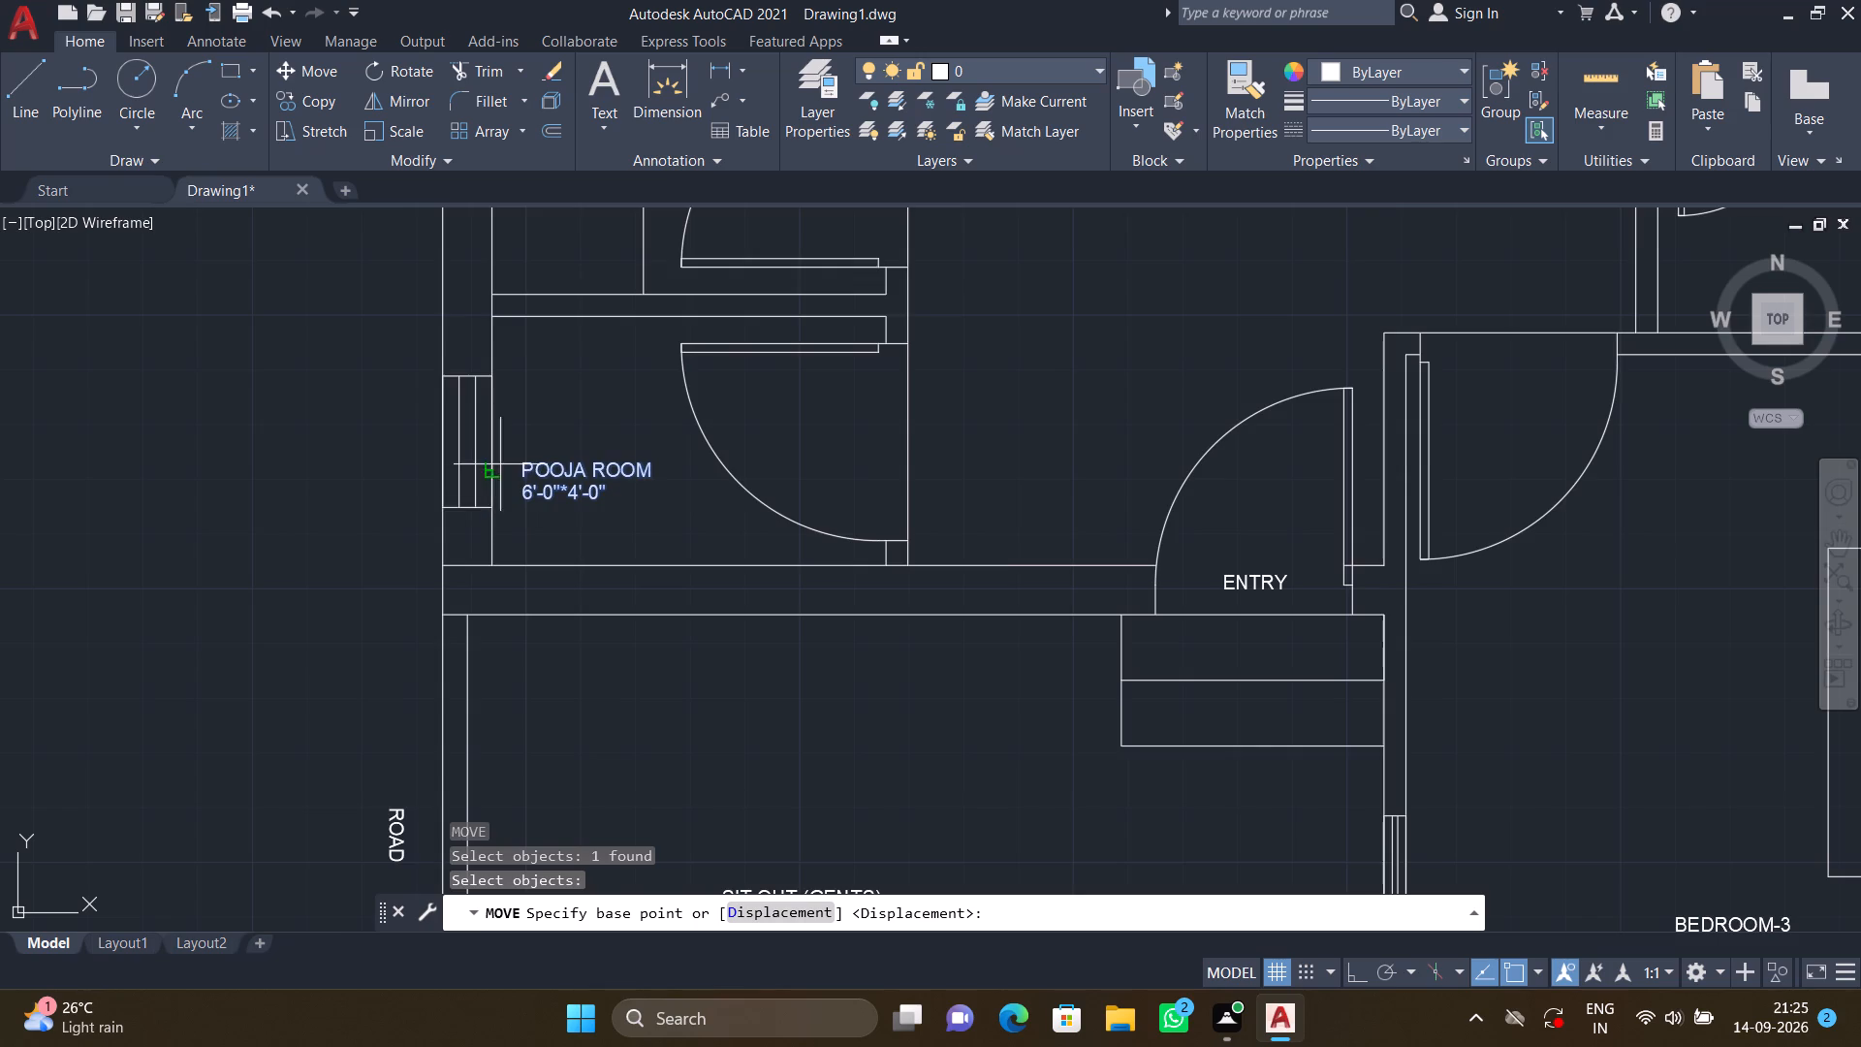
scroll(505, 463, up, 2)
click(535, 461)
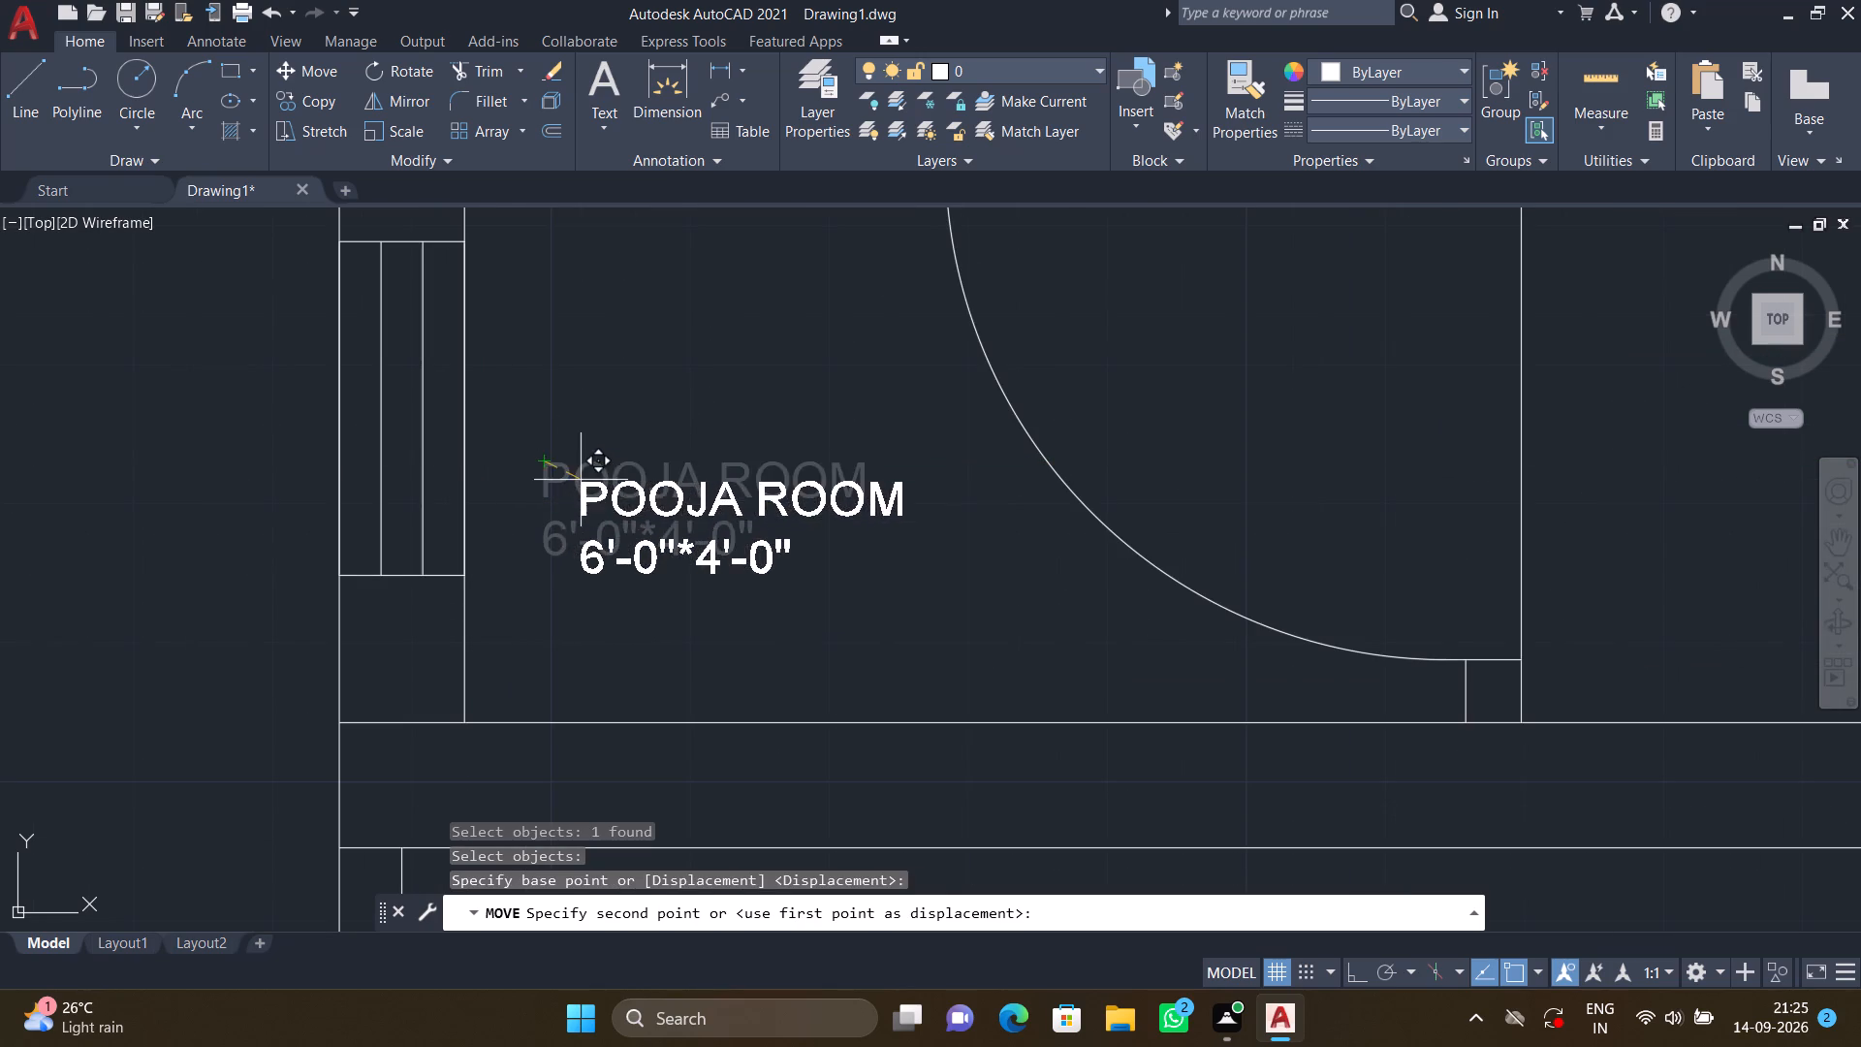
click(581, 480)
Move the POOJA ROOM label by its top-left corner up to about mid-window height and slightly closer to the window.
scroll(596, 432, down, 2)
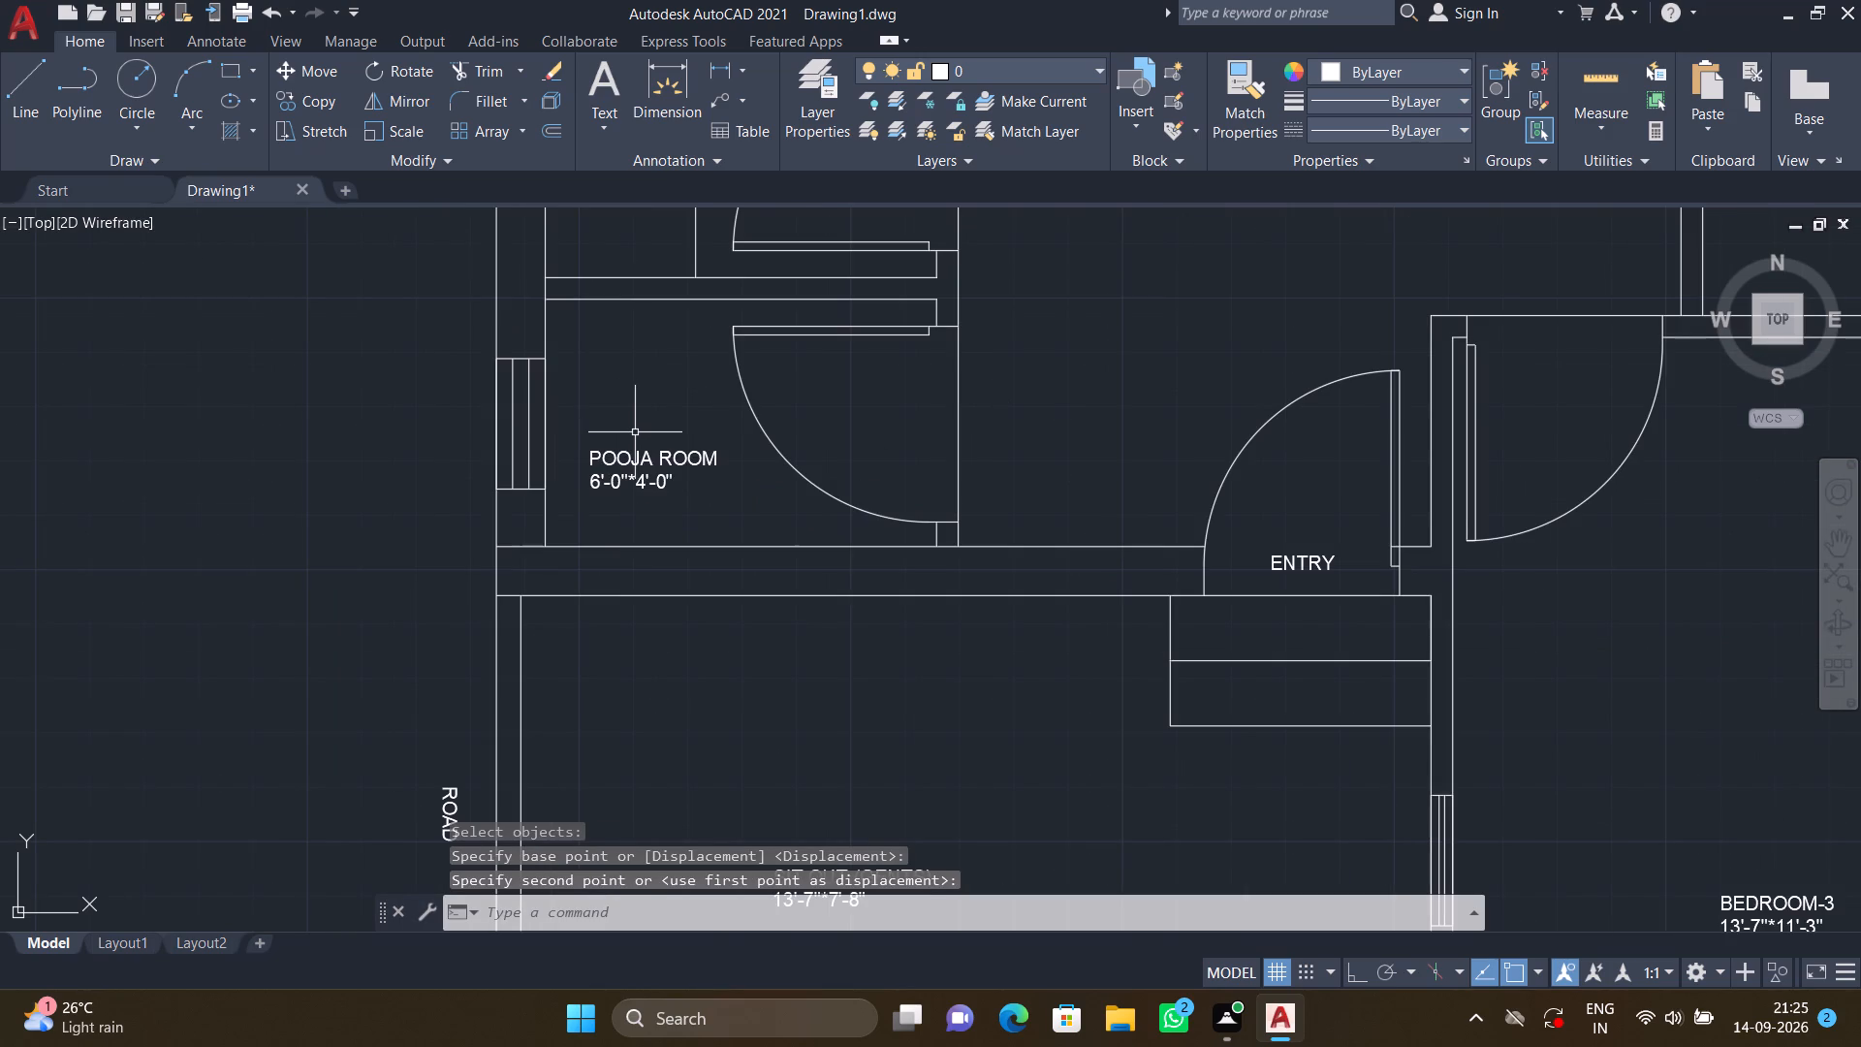
key(m)
key(Return)
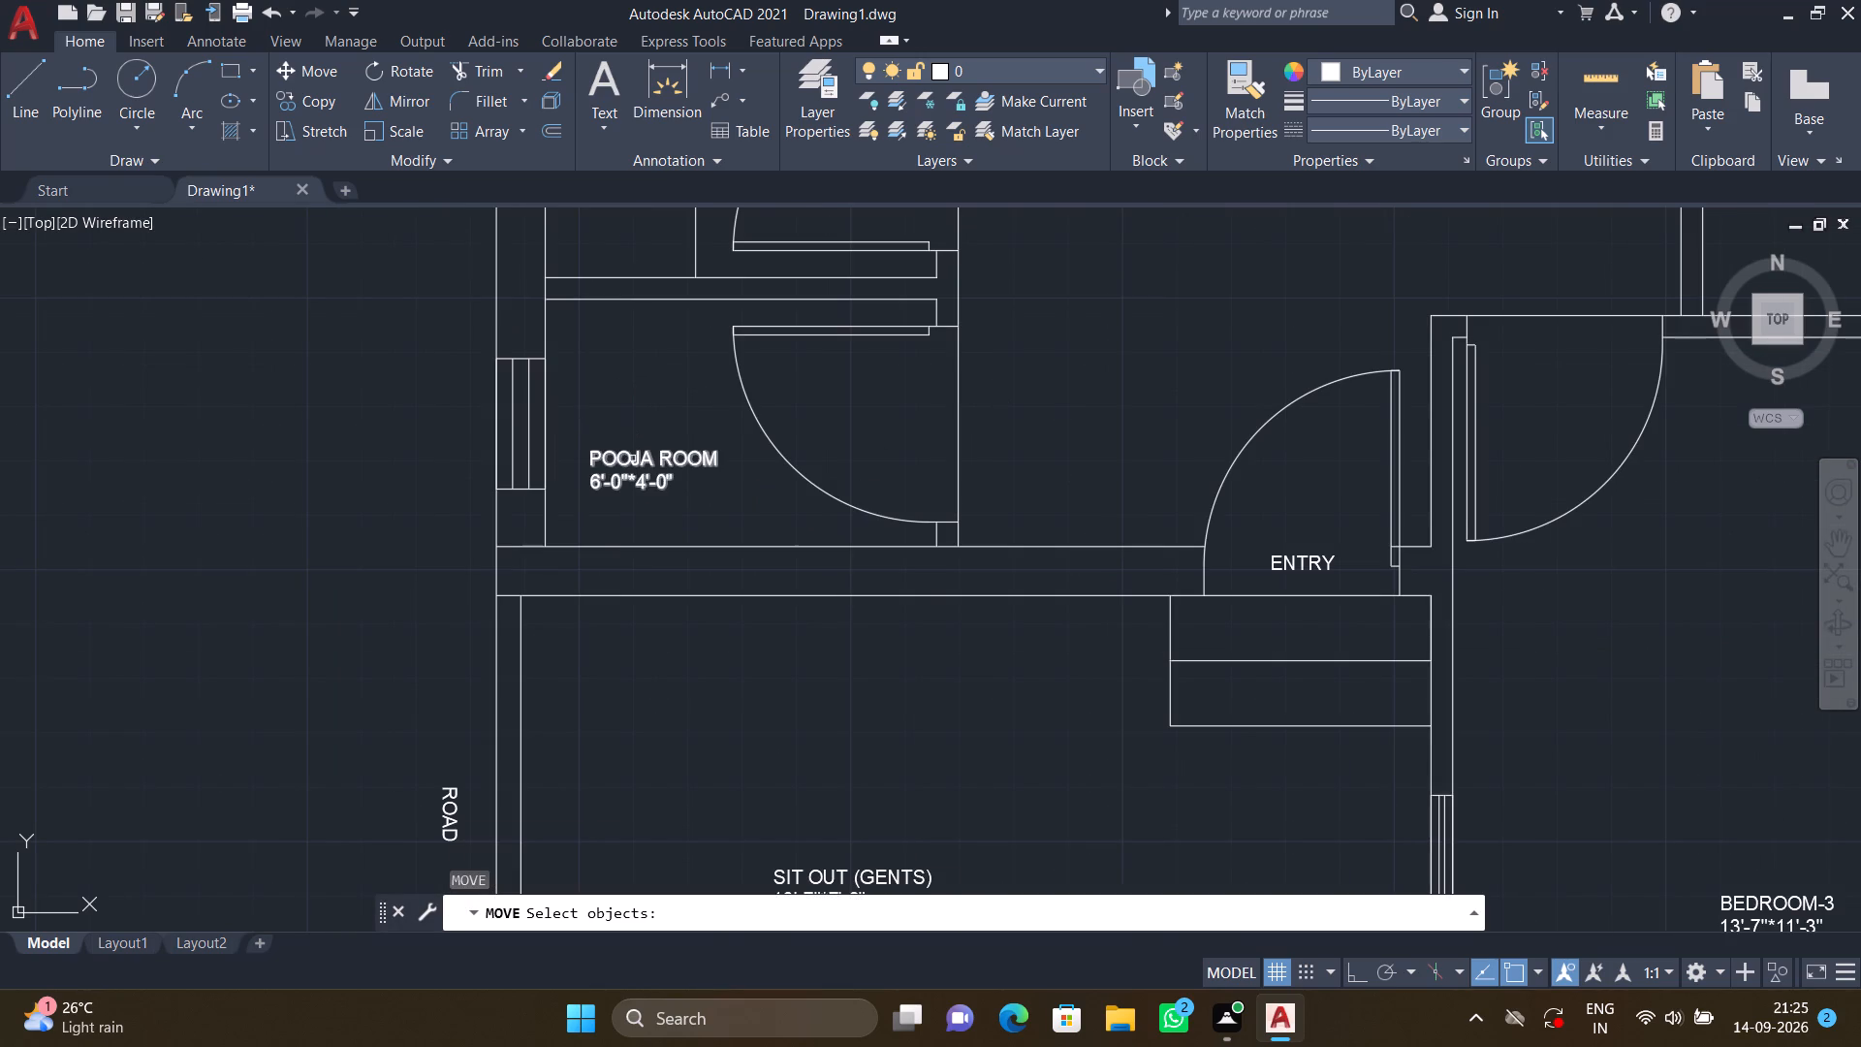
click(627, 460)
key(Return)
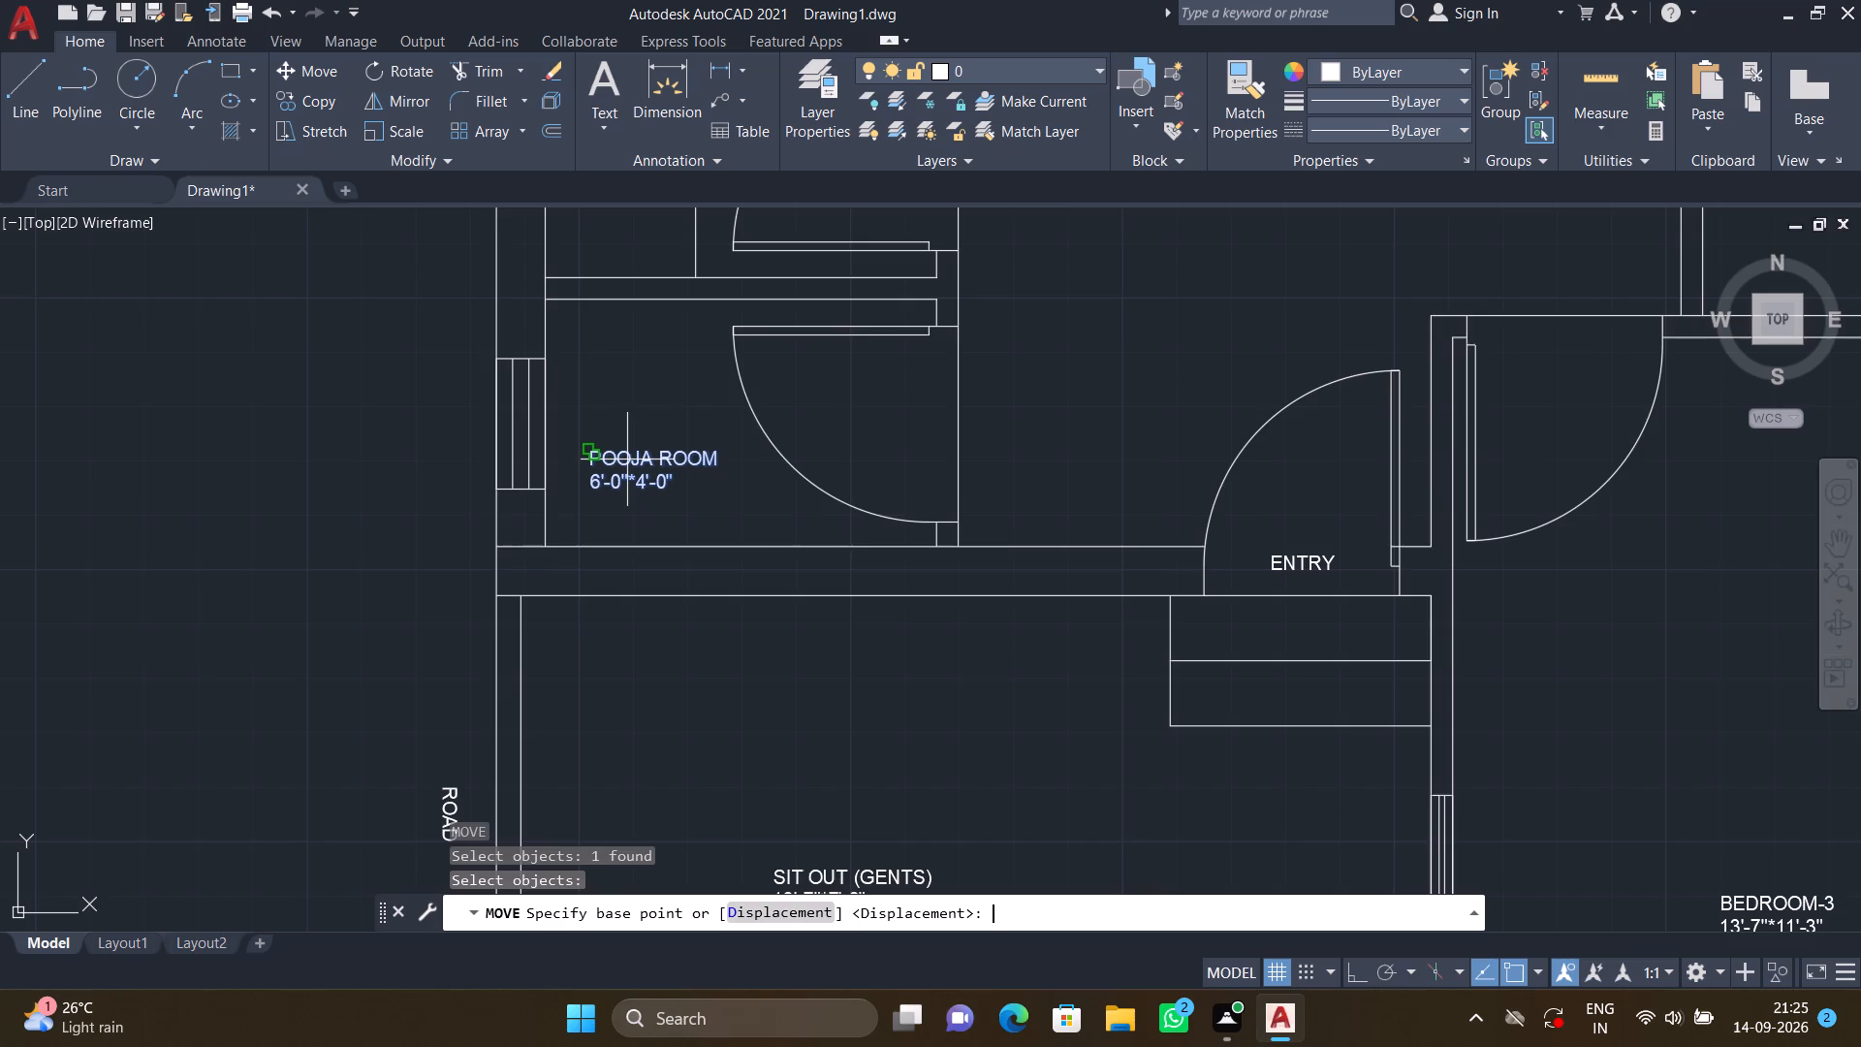
scroll(626, 456, up, 2)
click(527, 441)
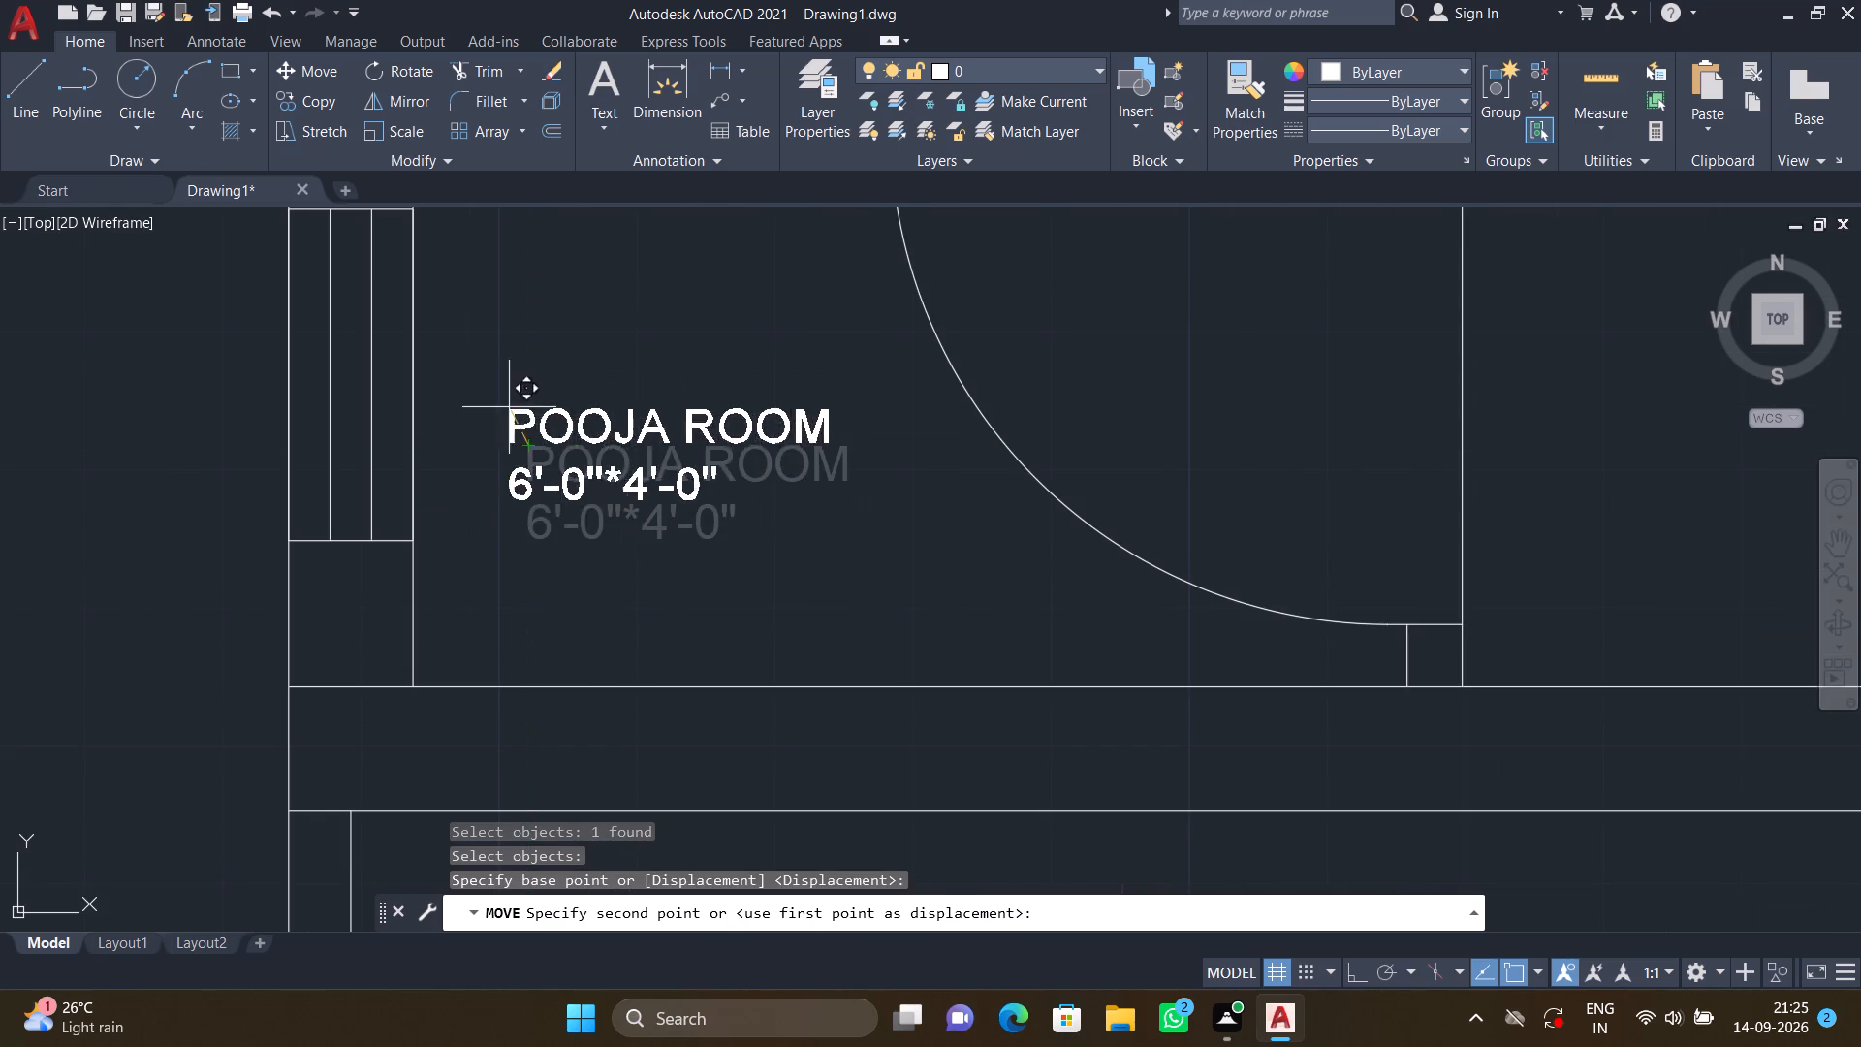
middle_drag(509, 406, 556, 596)
scroll(547, 544, down, 1)
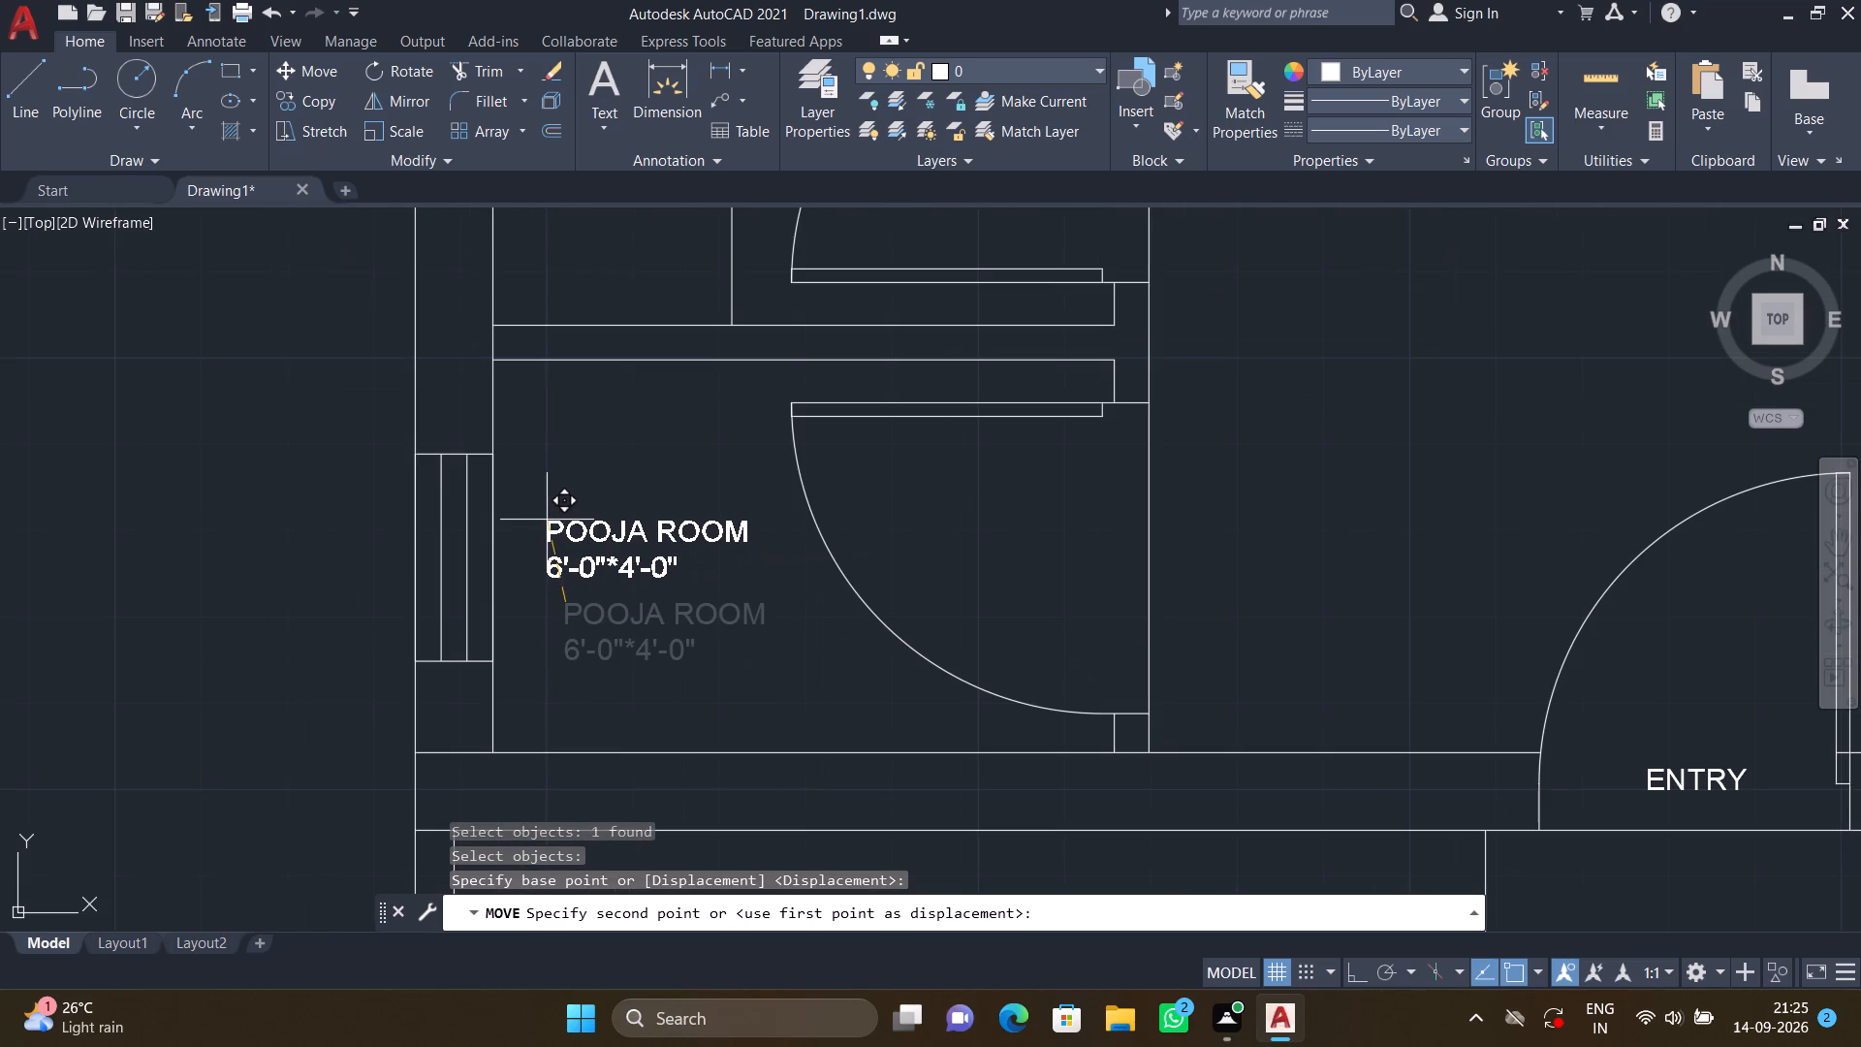
click(547, 509)
scroll(573, 476, down, 2)
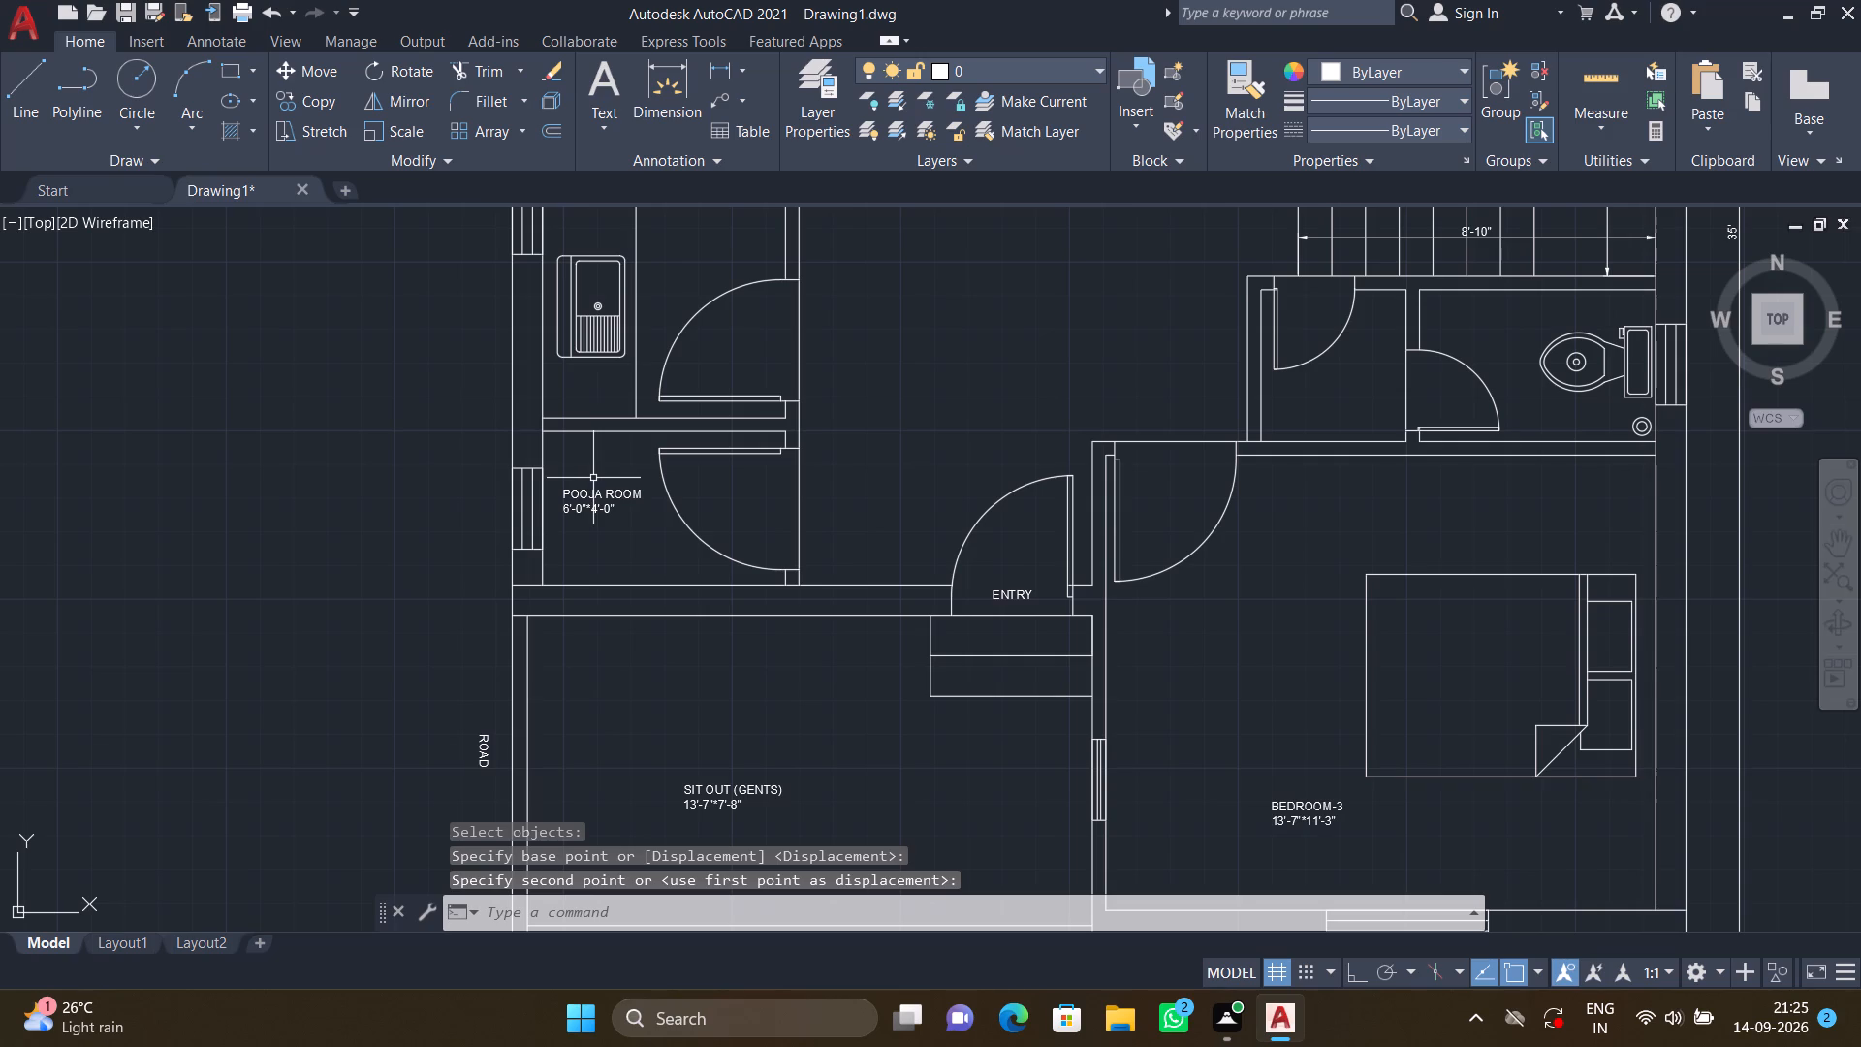
Add the two-line multiline text "KITCHEN" and "6'-0"*10'-0"" in the kitchen's open floor area, beside the sink counter and above the door swing.
middle_drag(588, 479, 605, 643)
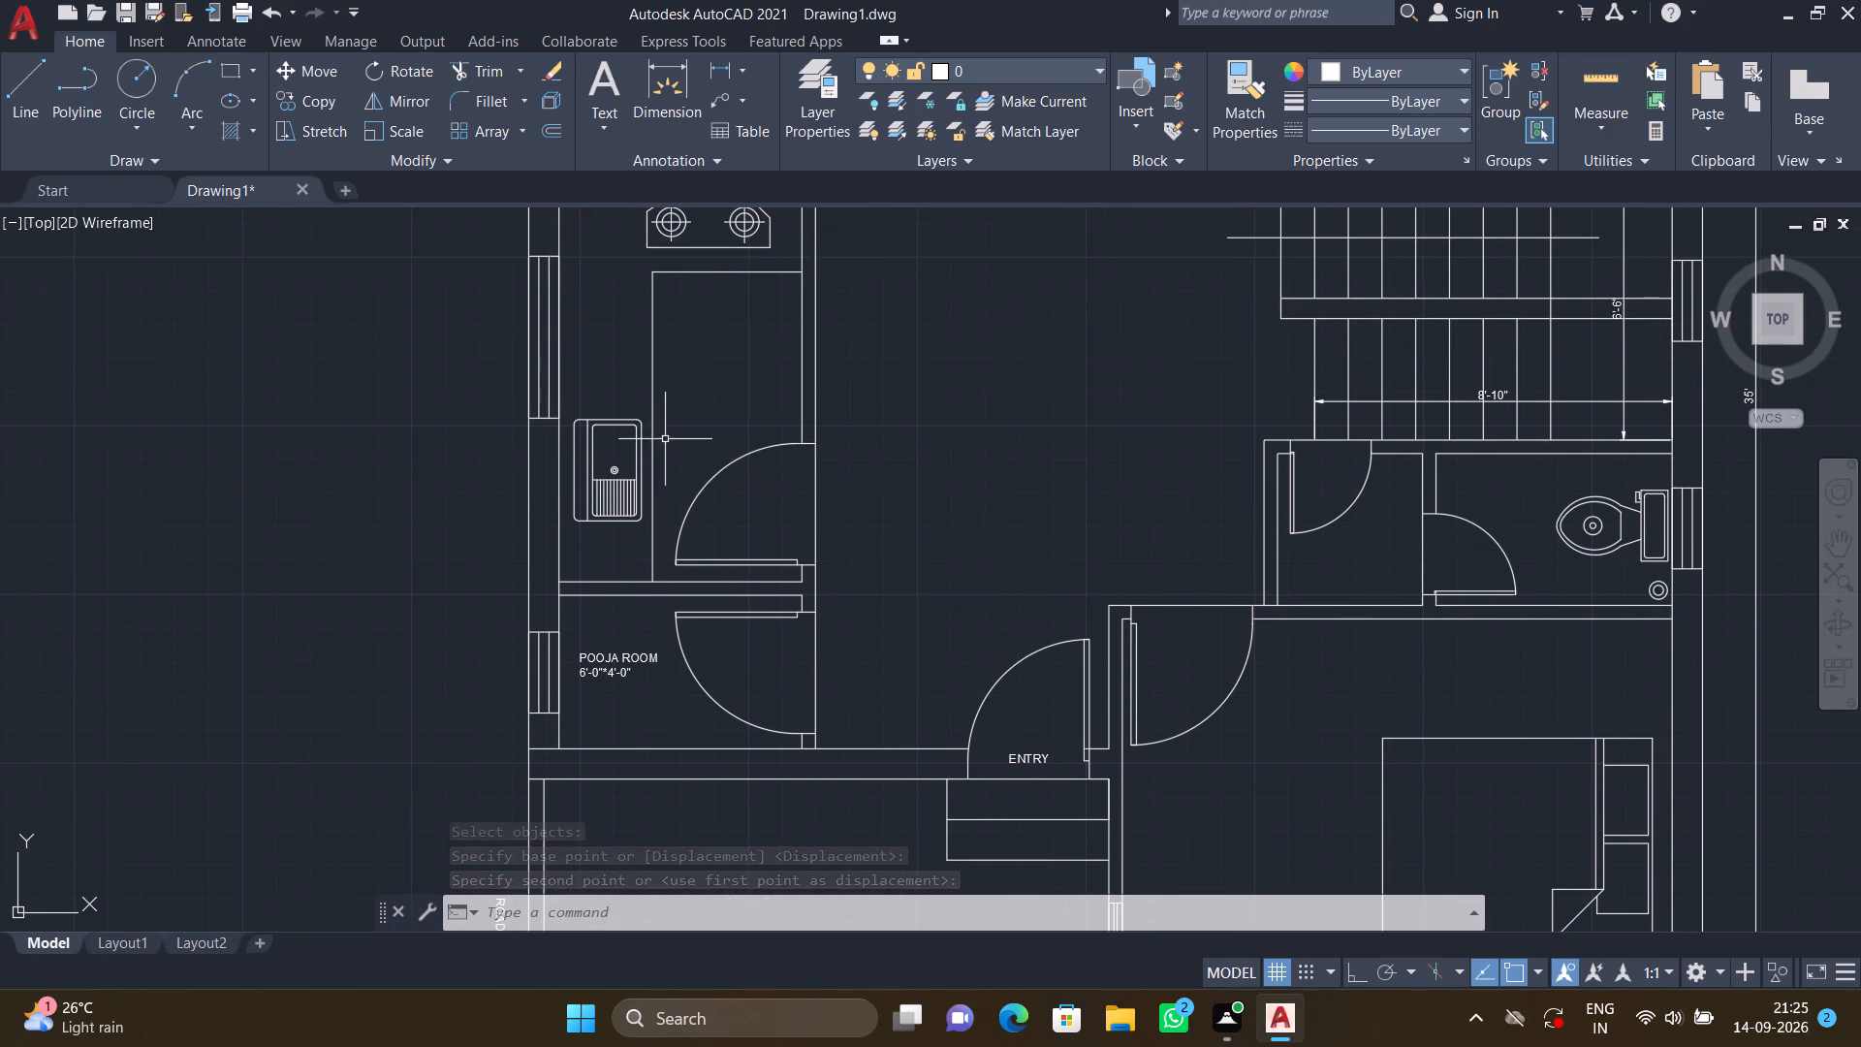
middle_drag(680, 426, 678, 529)
scroll(680, 523, up, 1)
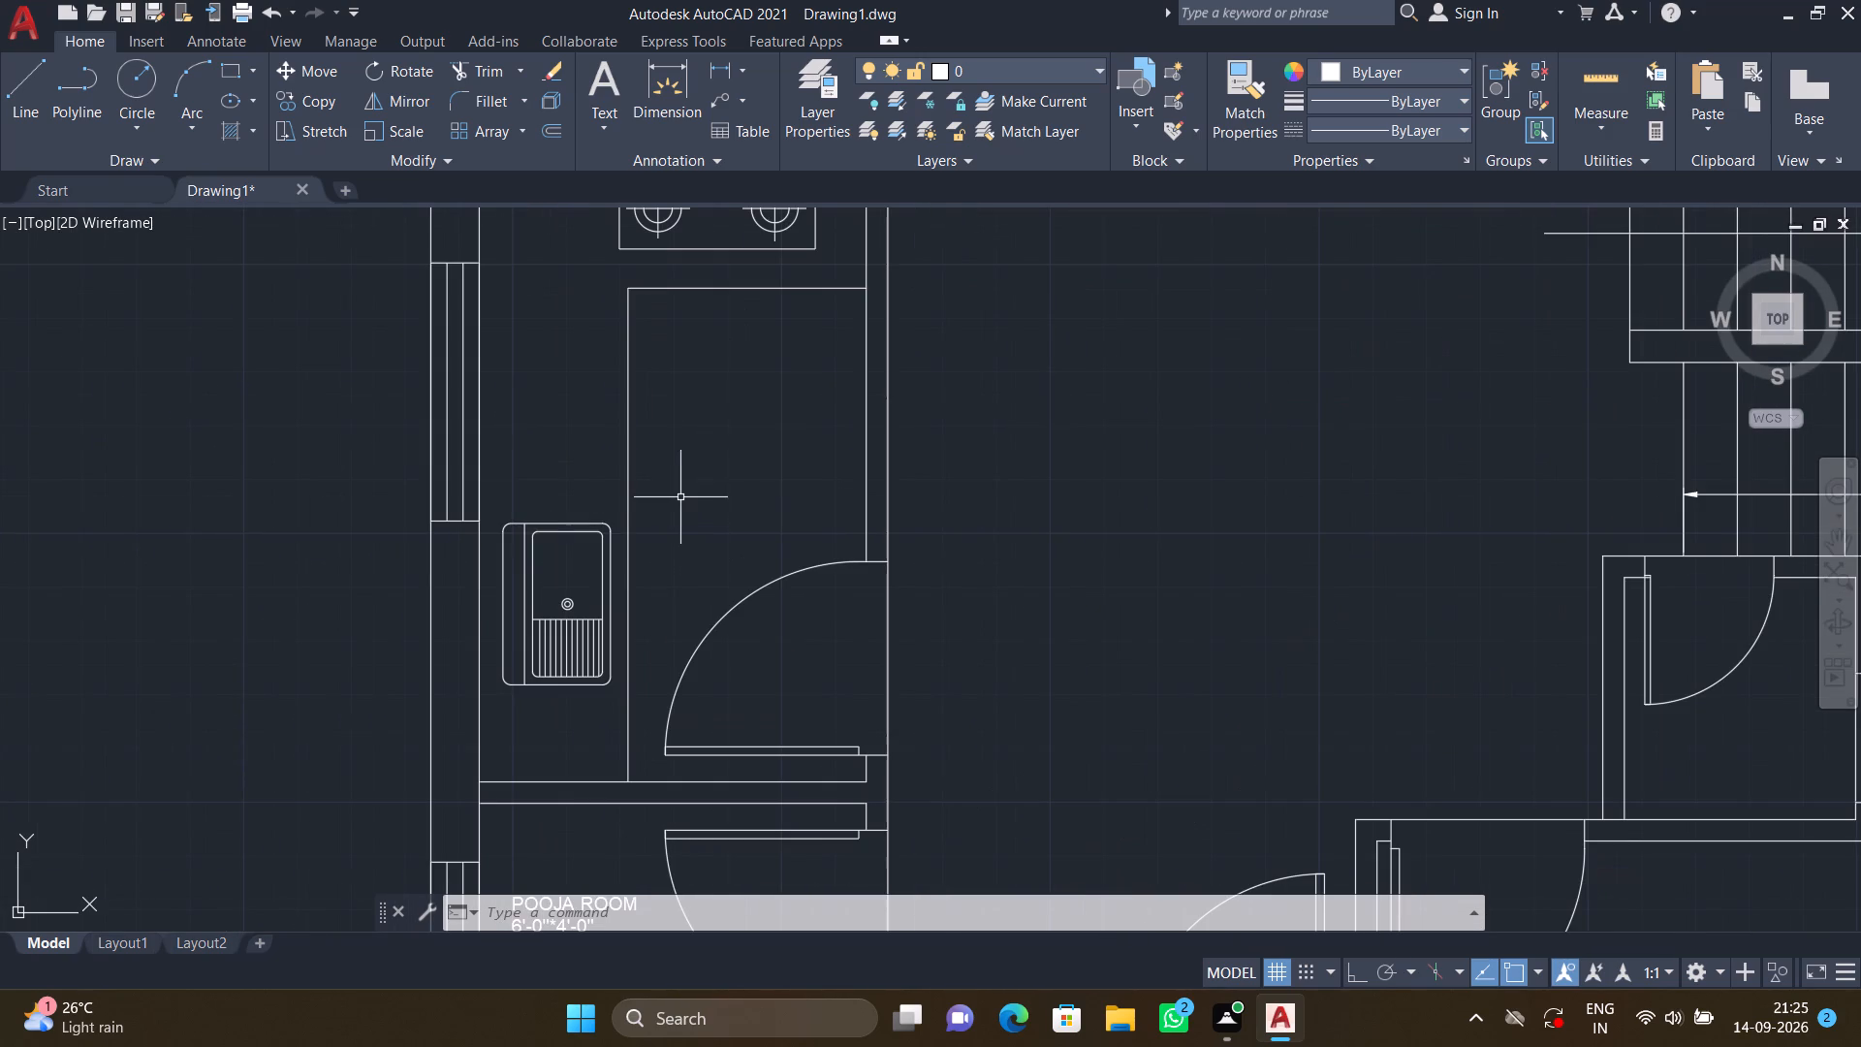
text(MT)
key(Return)
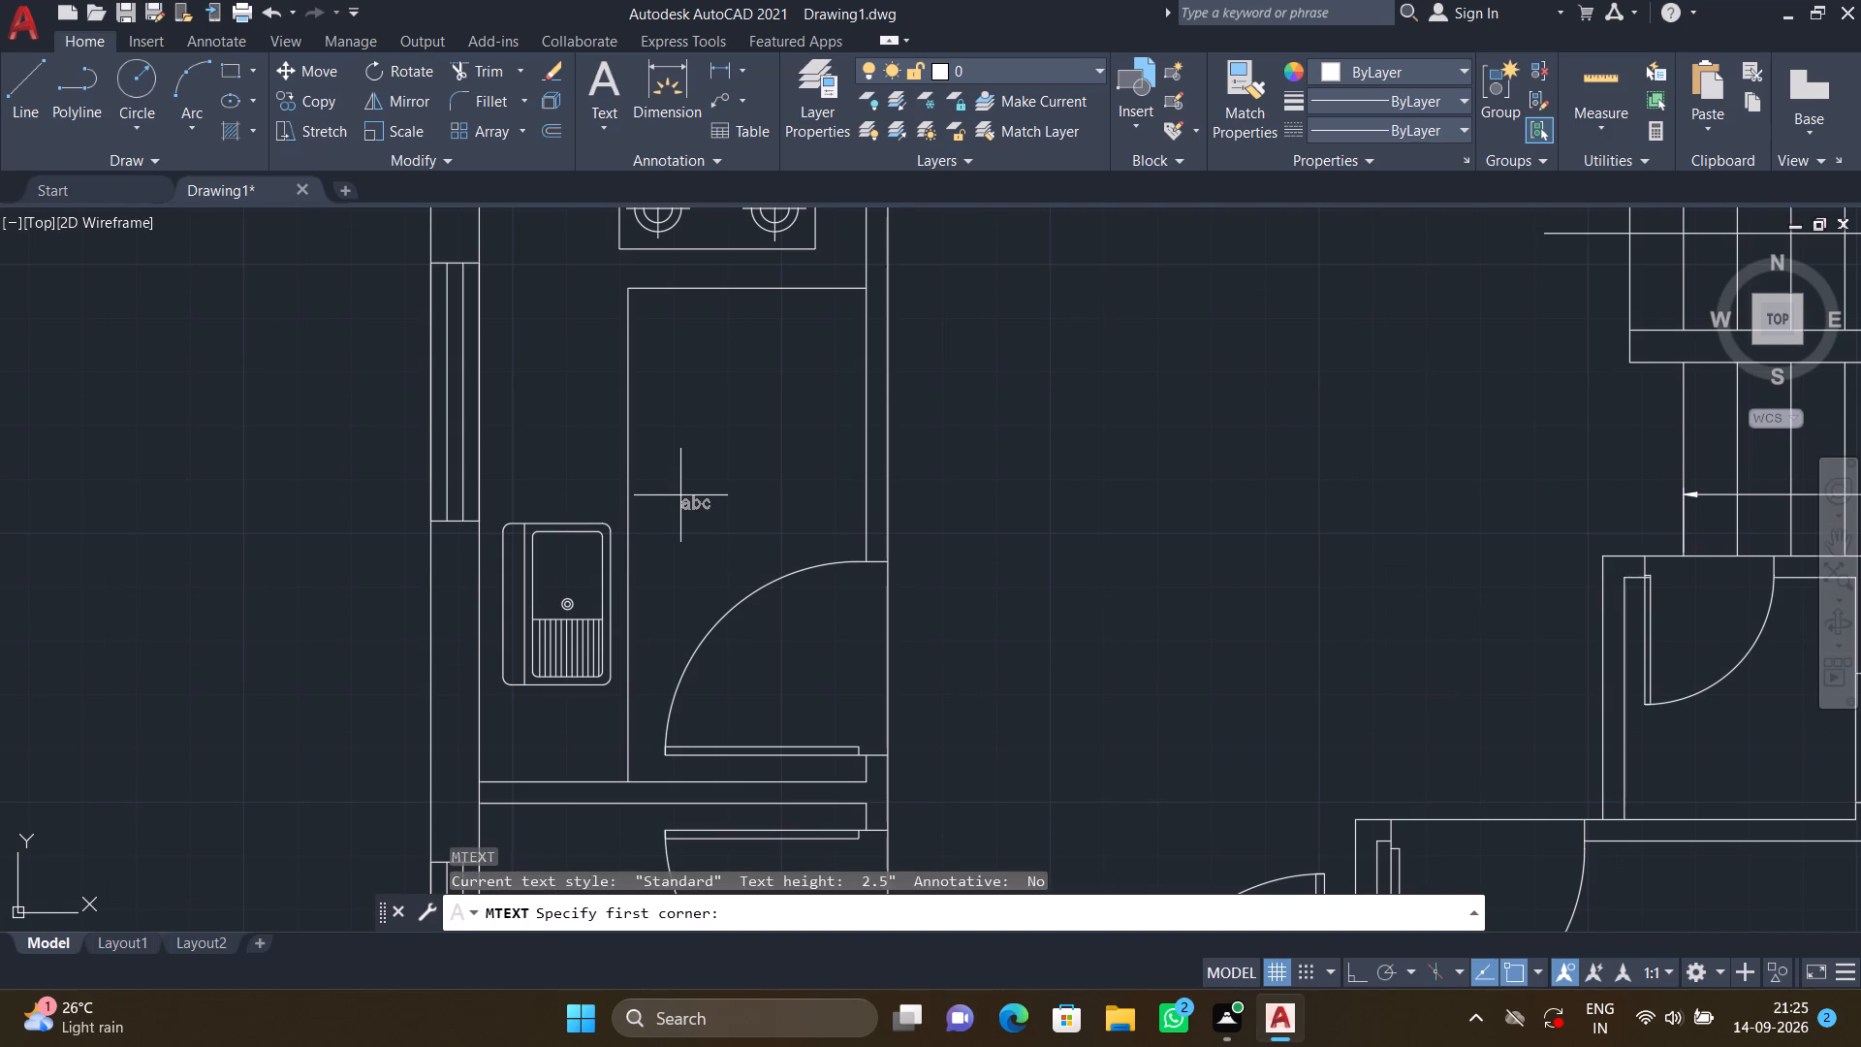
scroll(675, 479, up, 2)
click(617, 478)
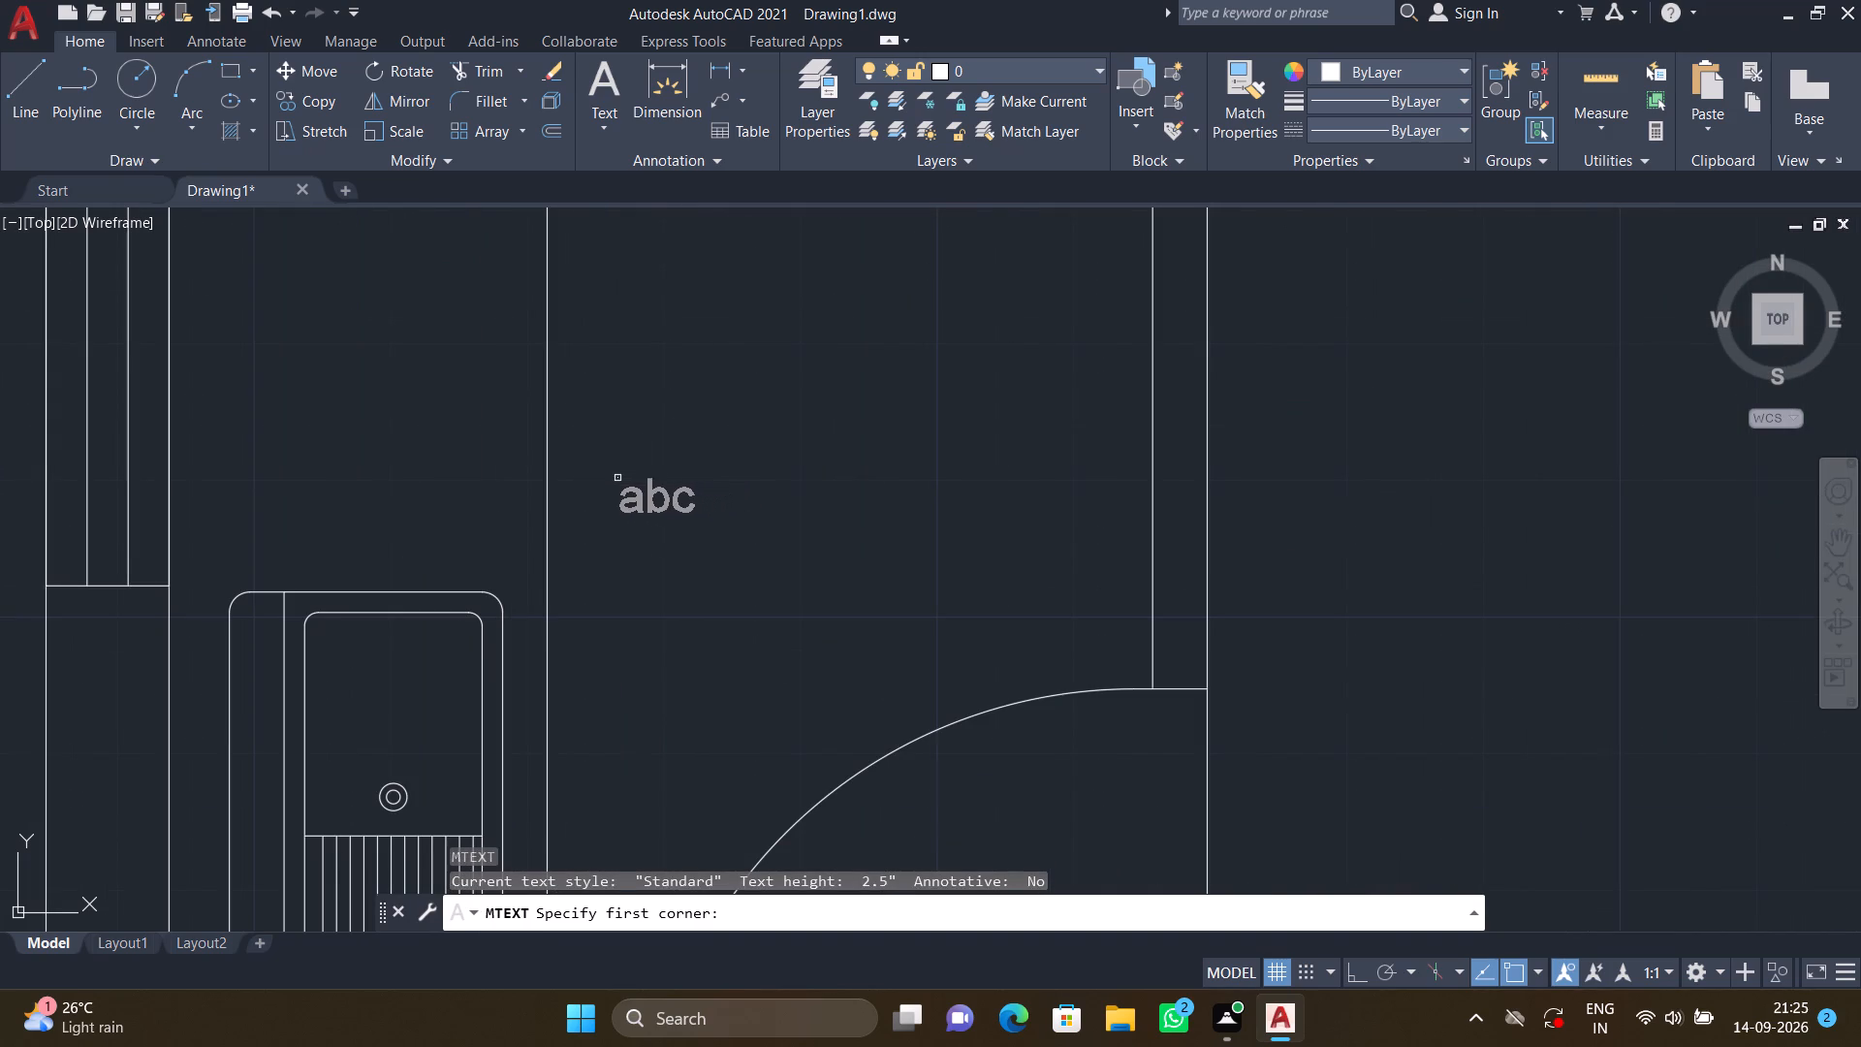
click(1066, 264)
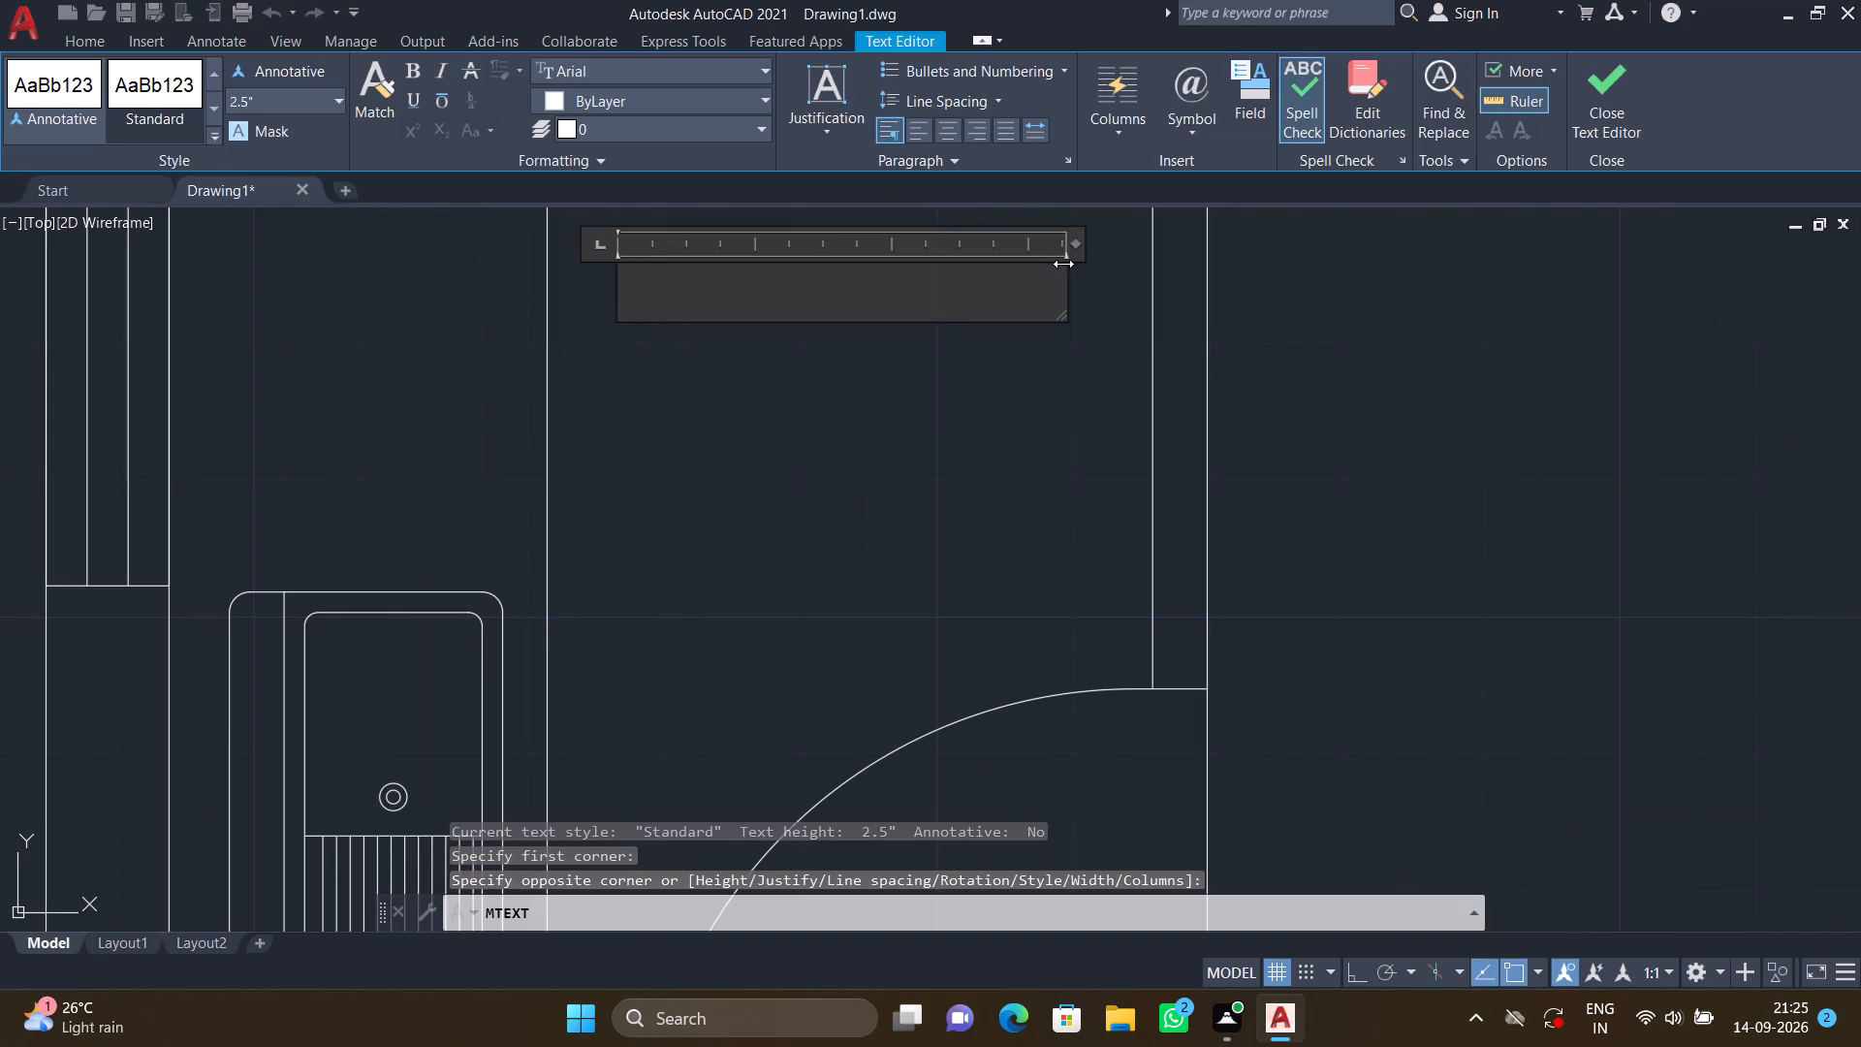
text(KITCHEN)
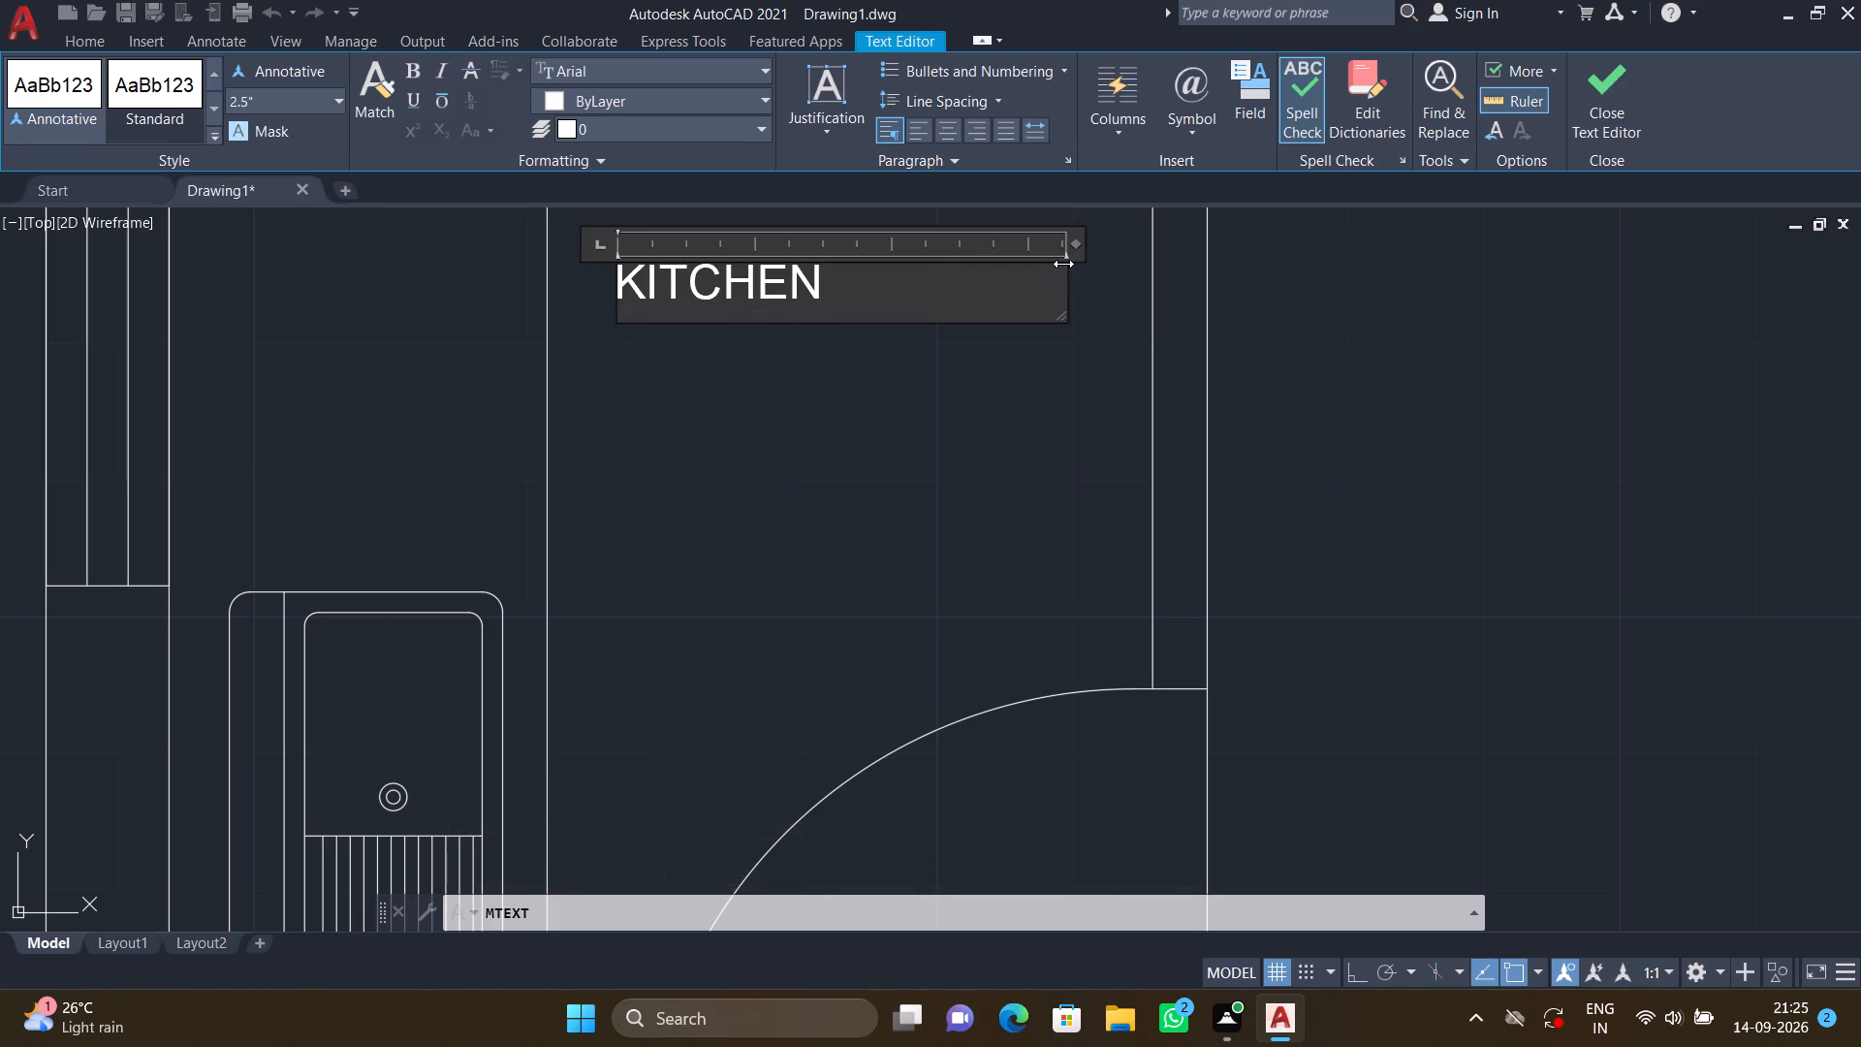
key(Return)
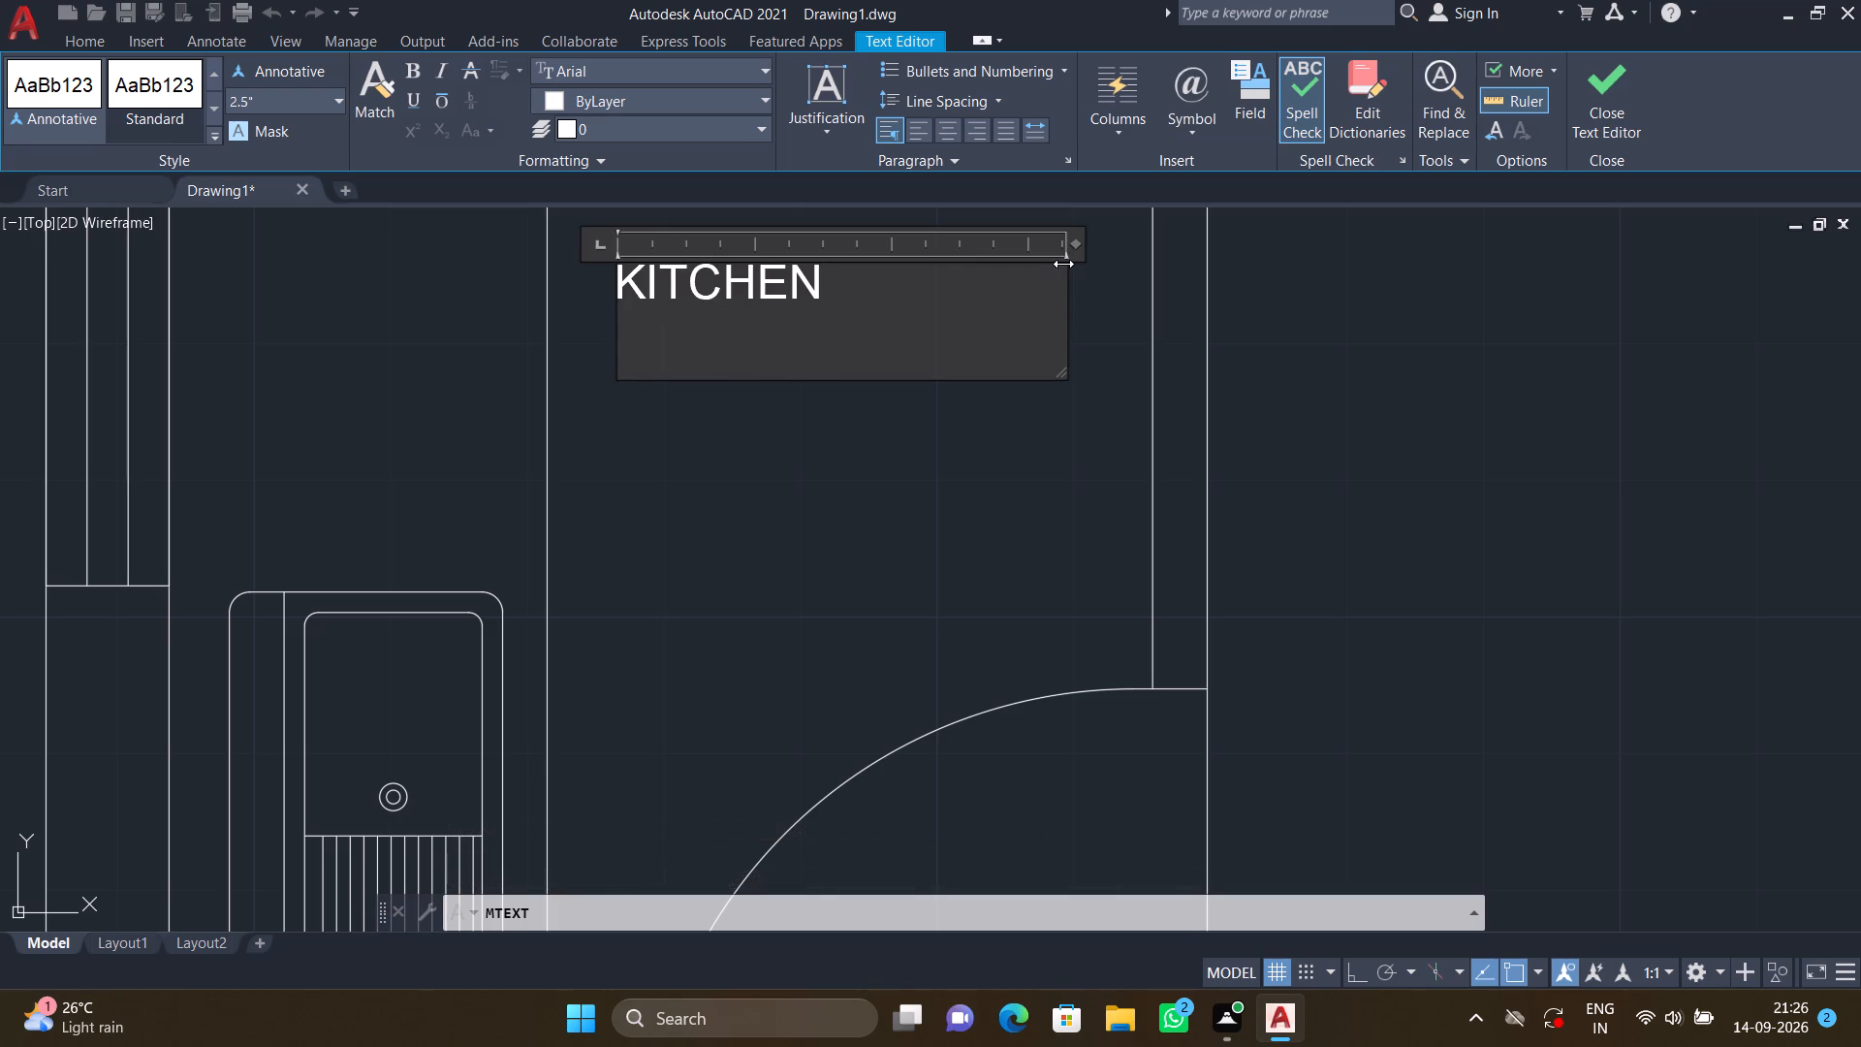
text(6')
text(-0")
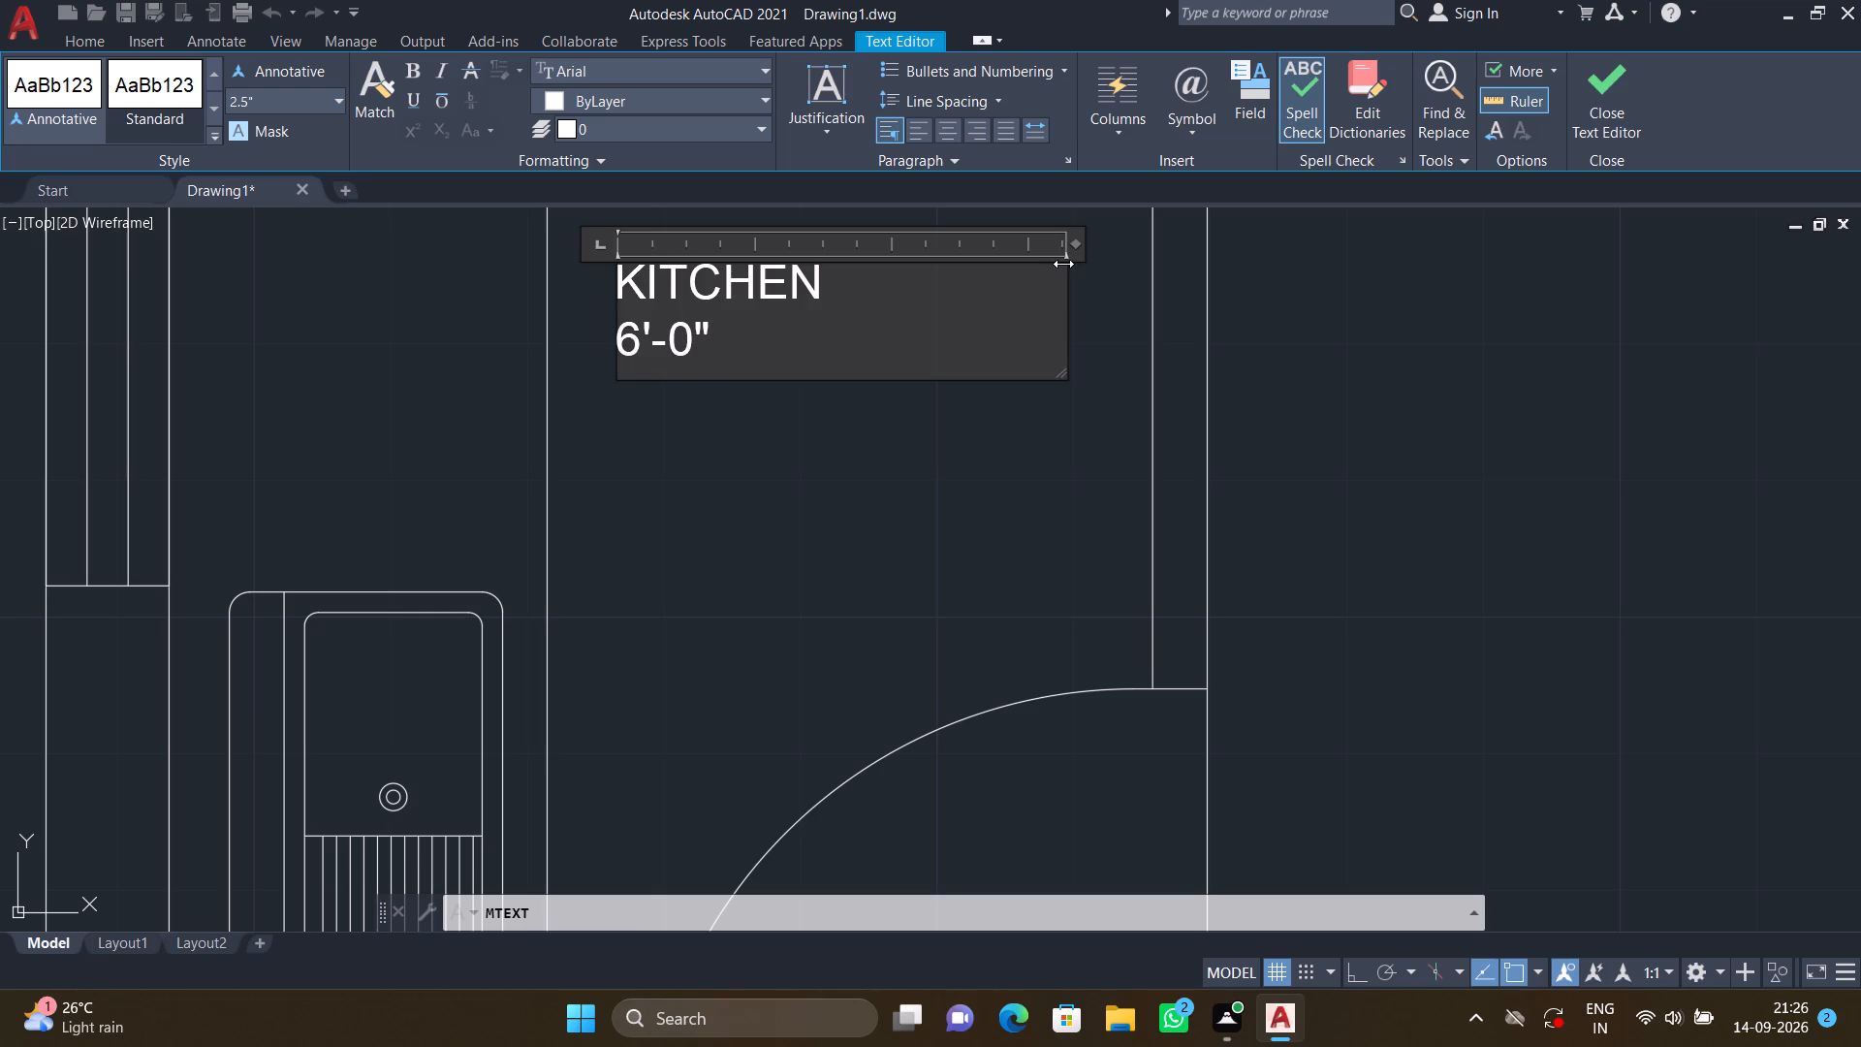
key(asterisk)
text(10')
text(-0")
key(Return)
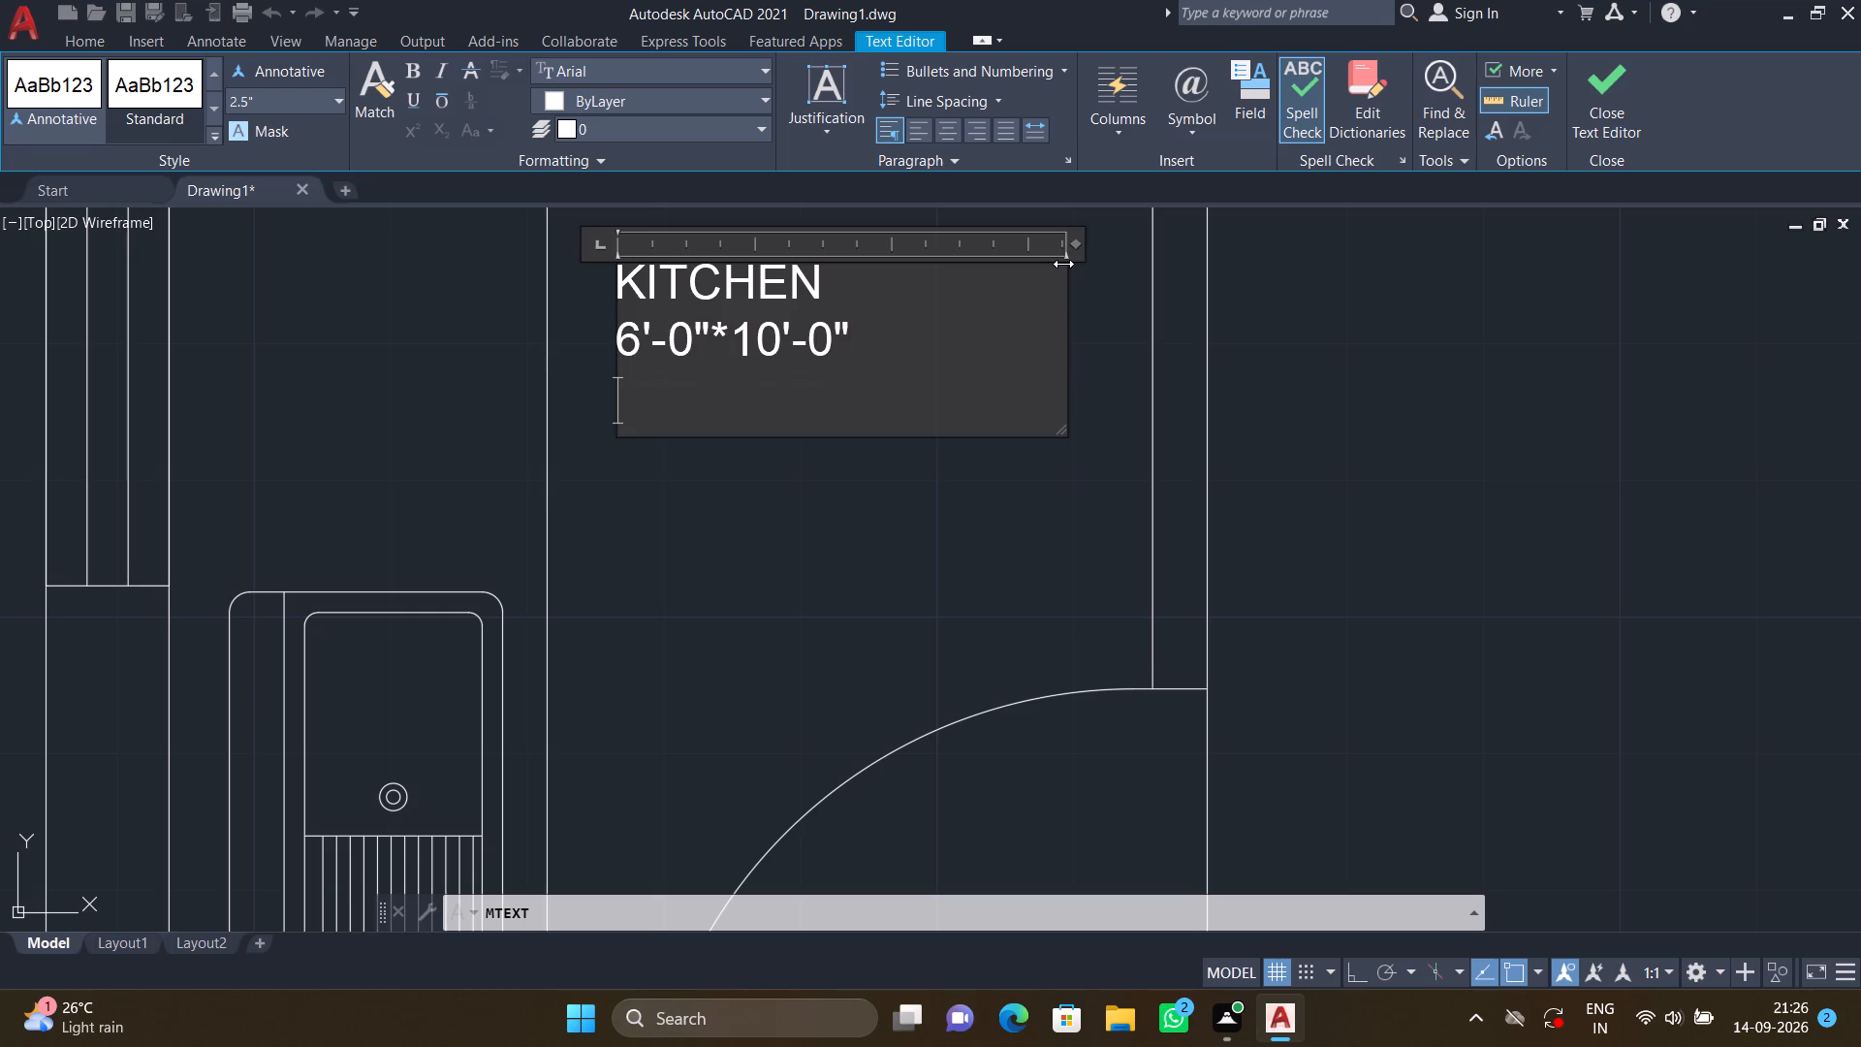
key(Escape)
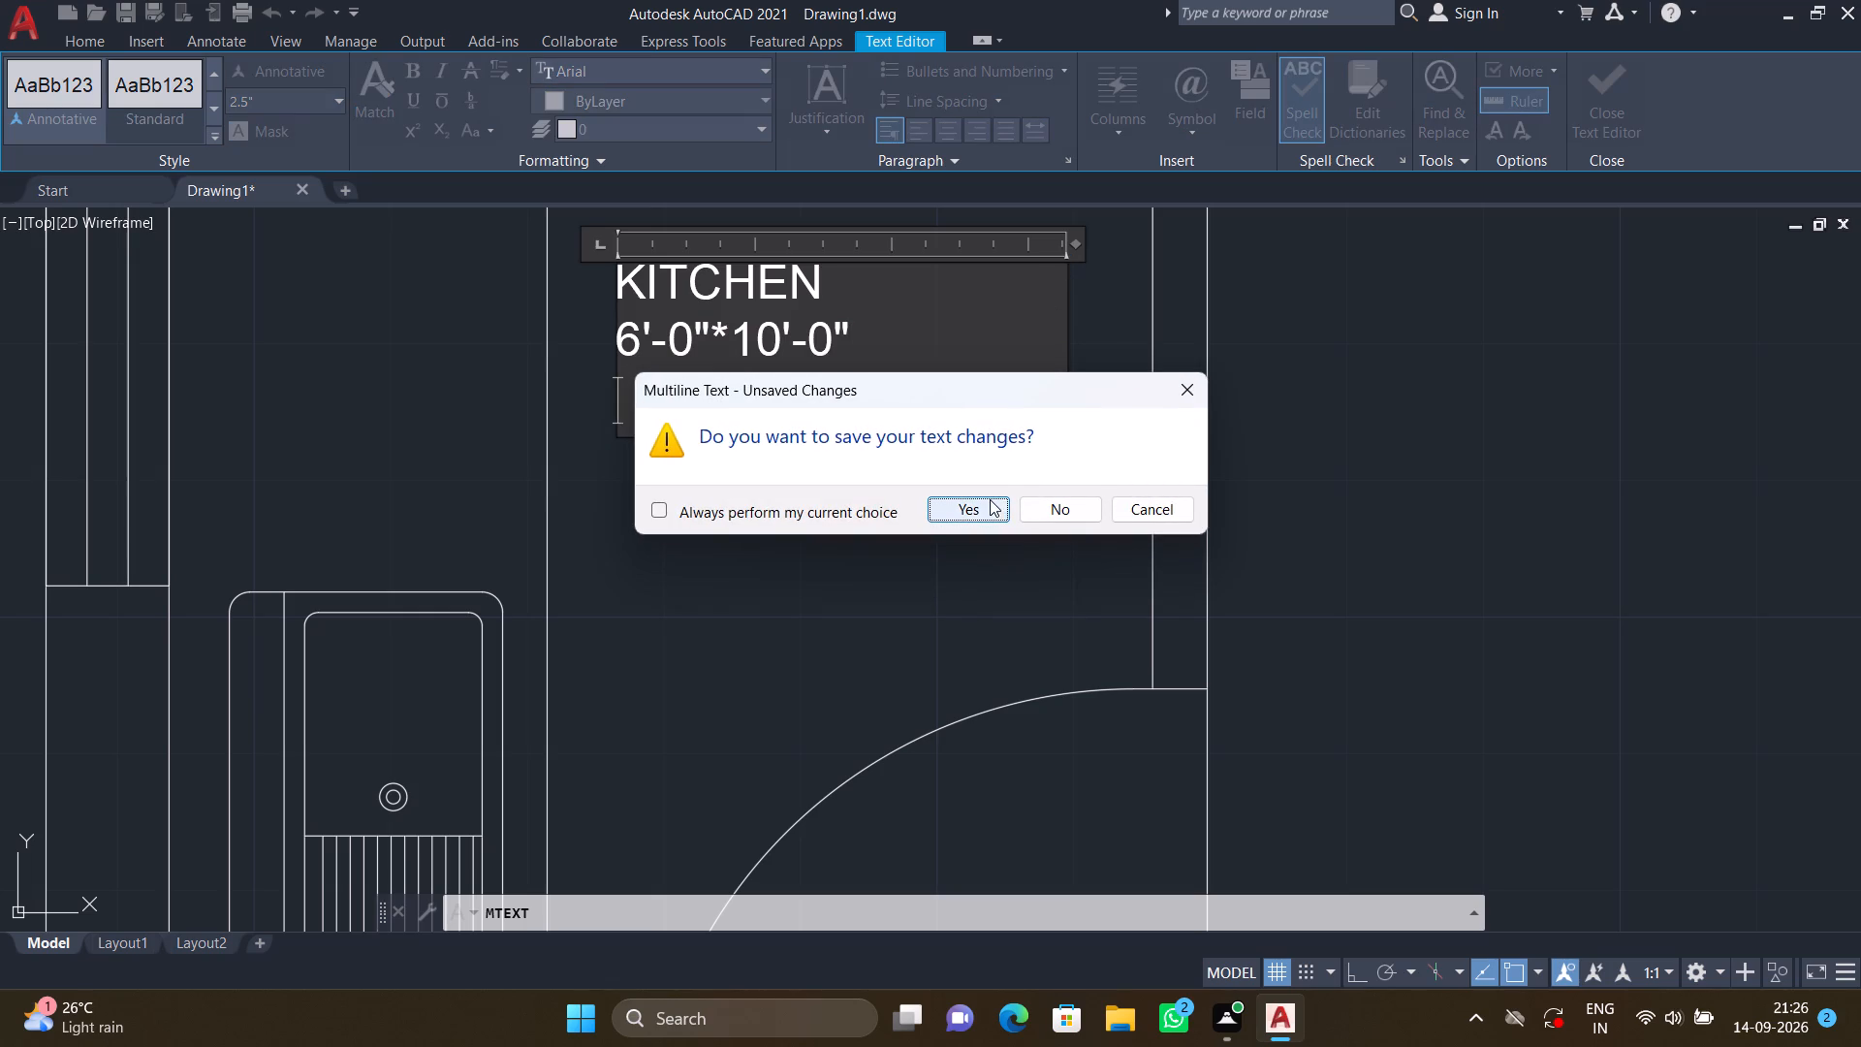
click(987, 500)
Move the KITCHEN label by its top-left corner straight down a short distance toward the door swing.
scroll(730, 476, down, 1)
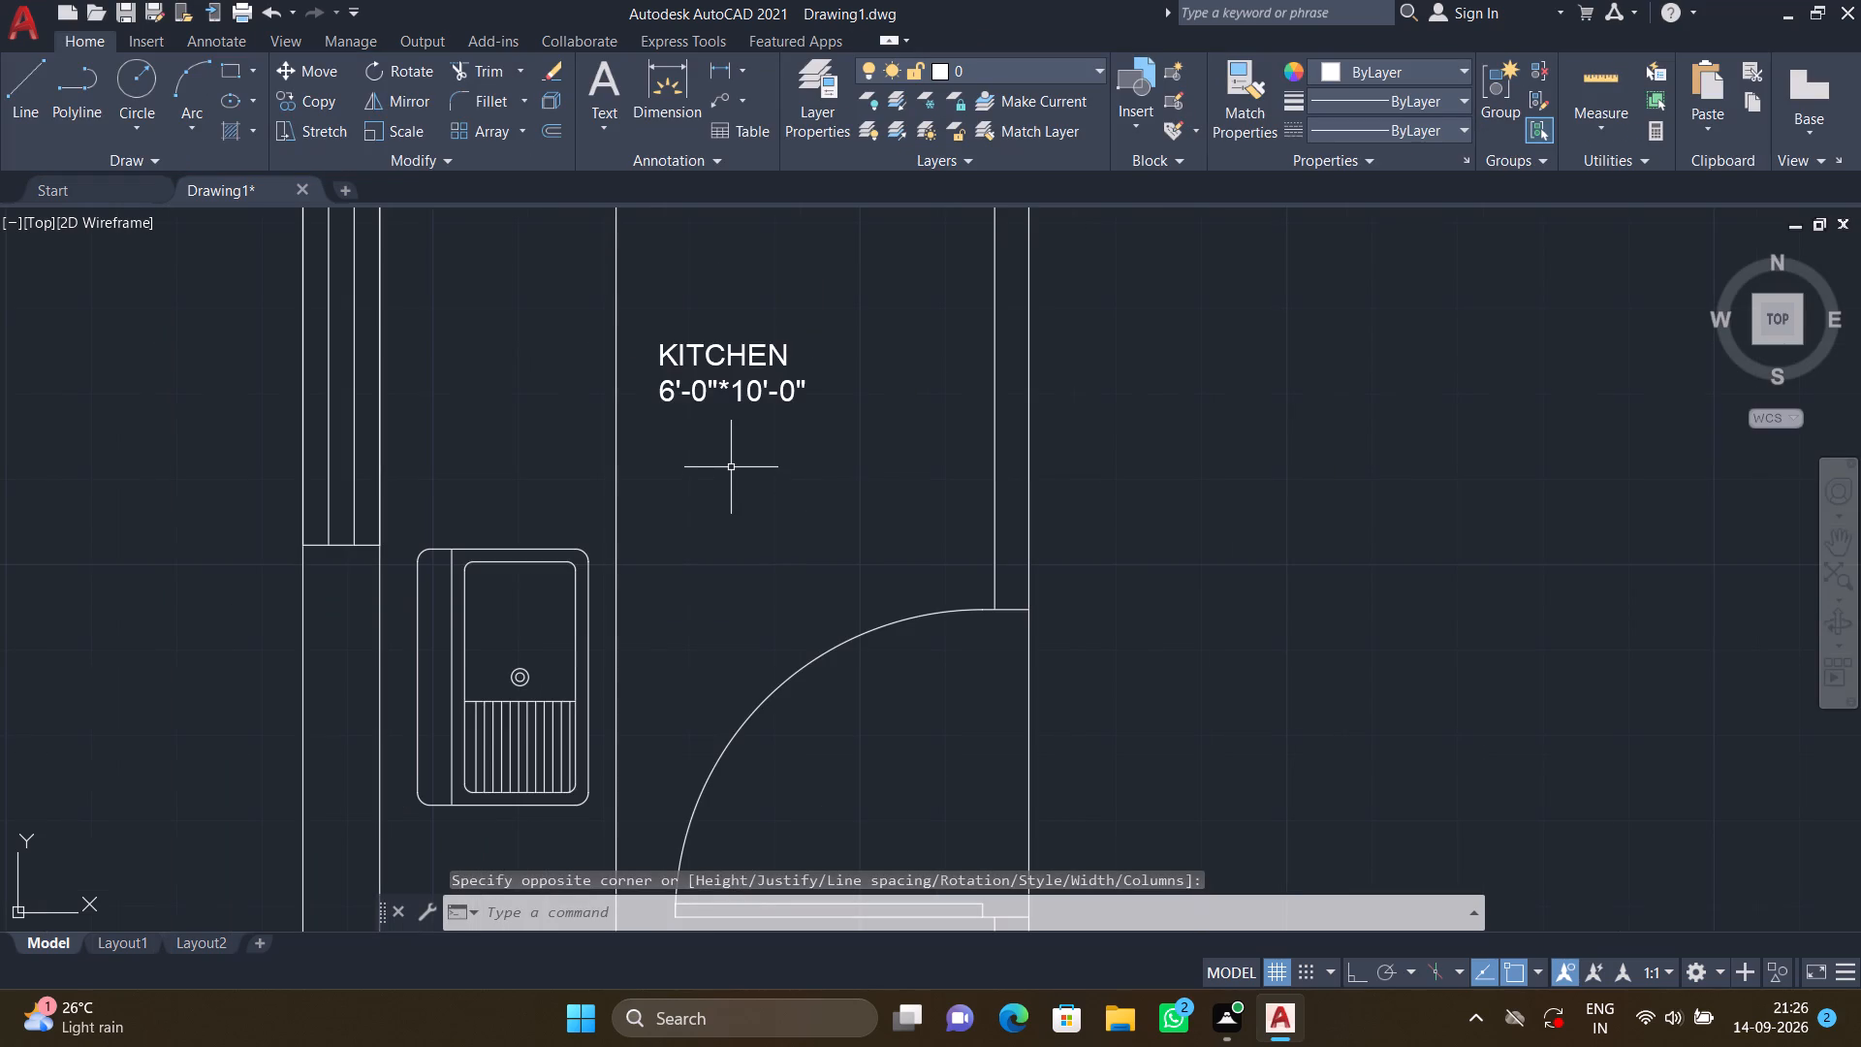
scroll(751, 463, down, 2)
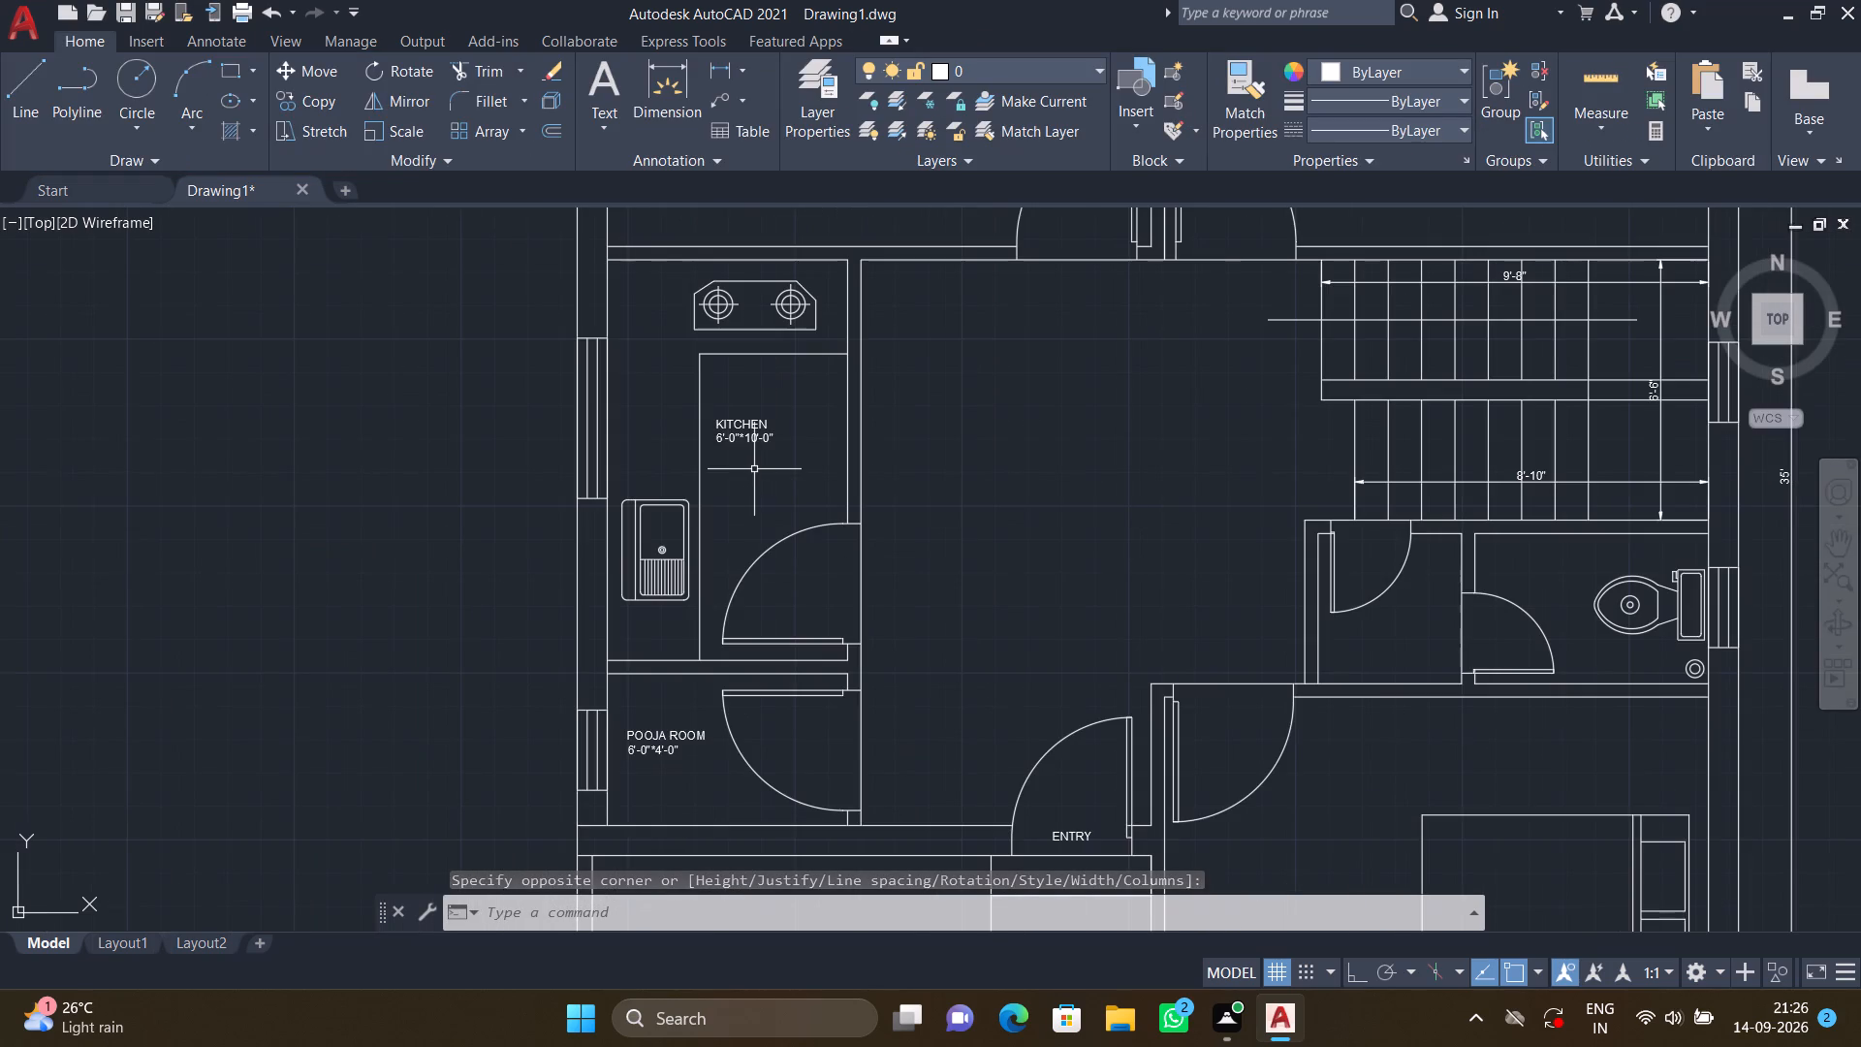
key(m)
key(Return)
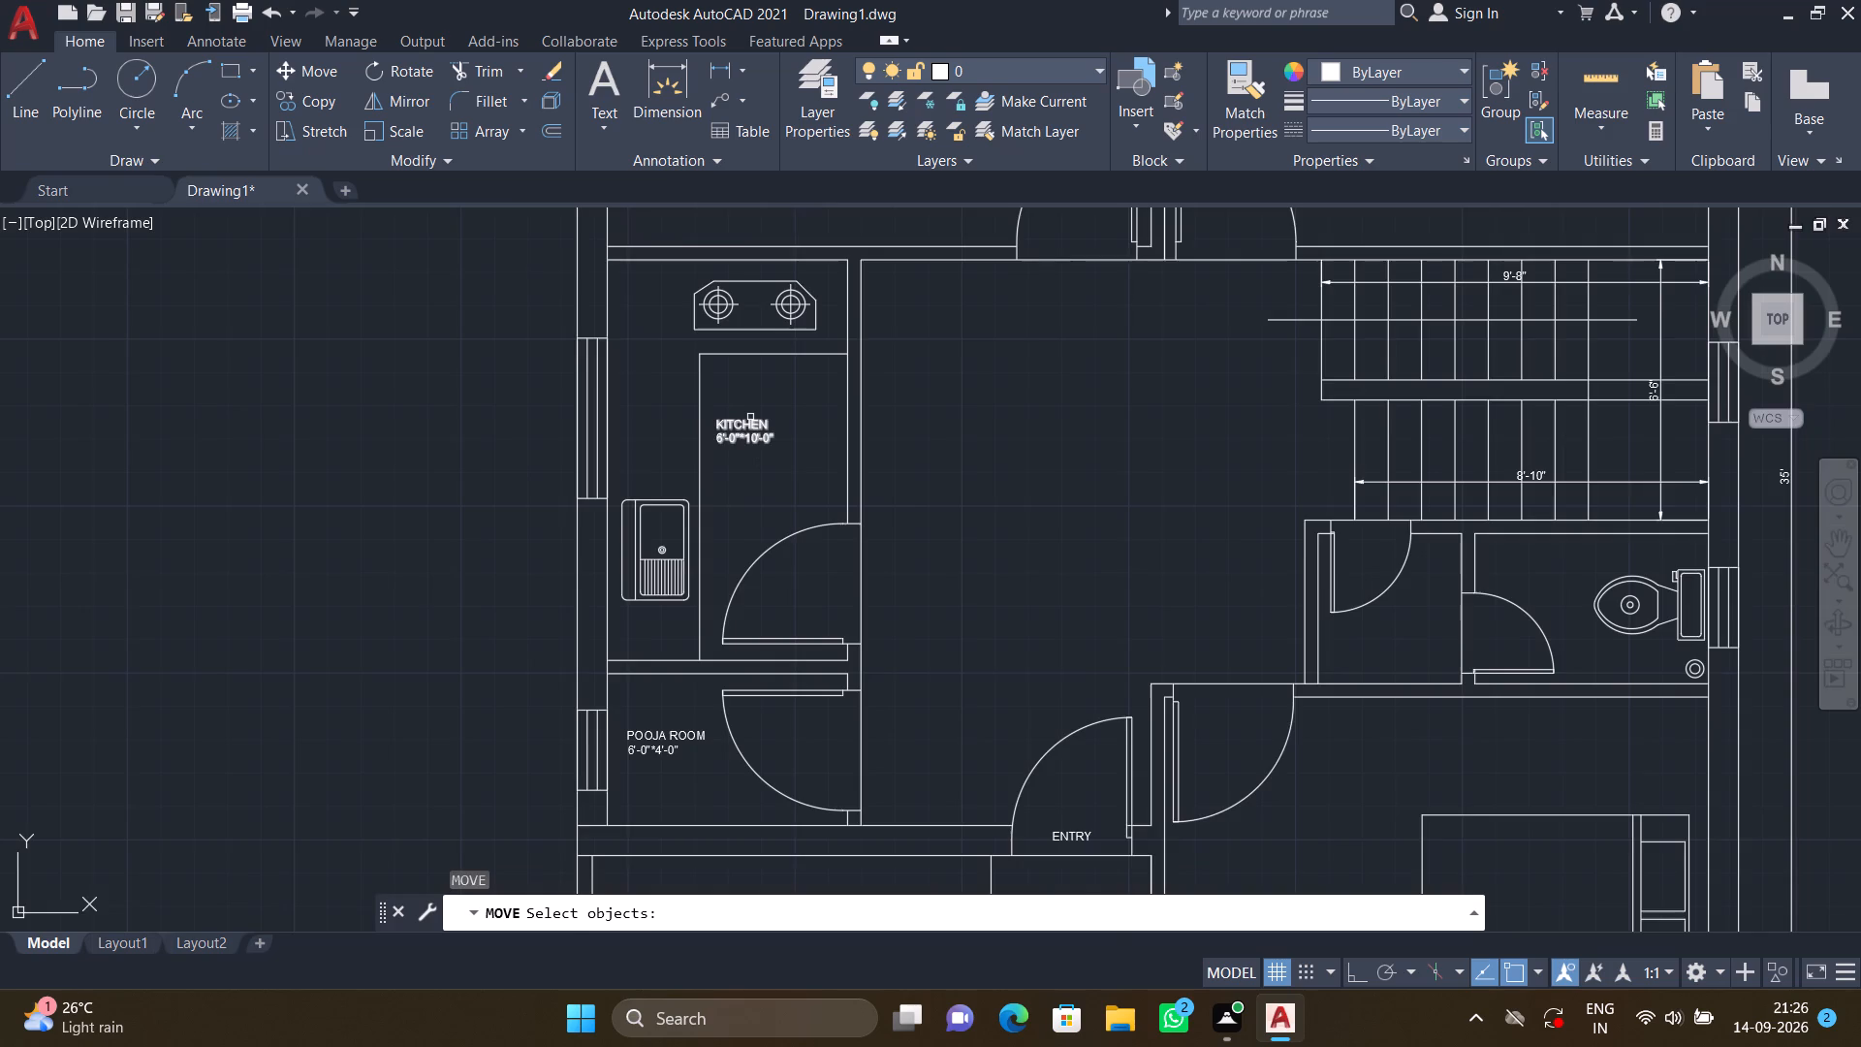
scroll(750, 417, up, 2)
click(750, 436)
key(Return)
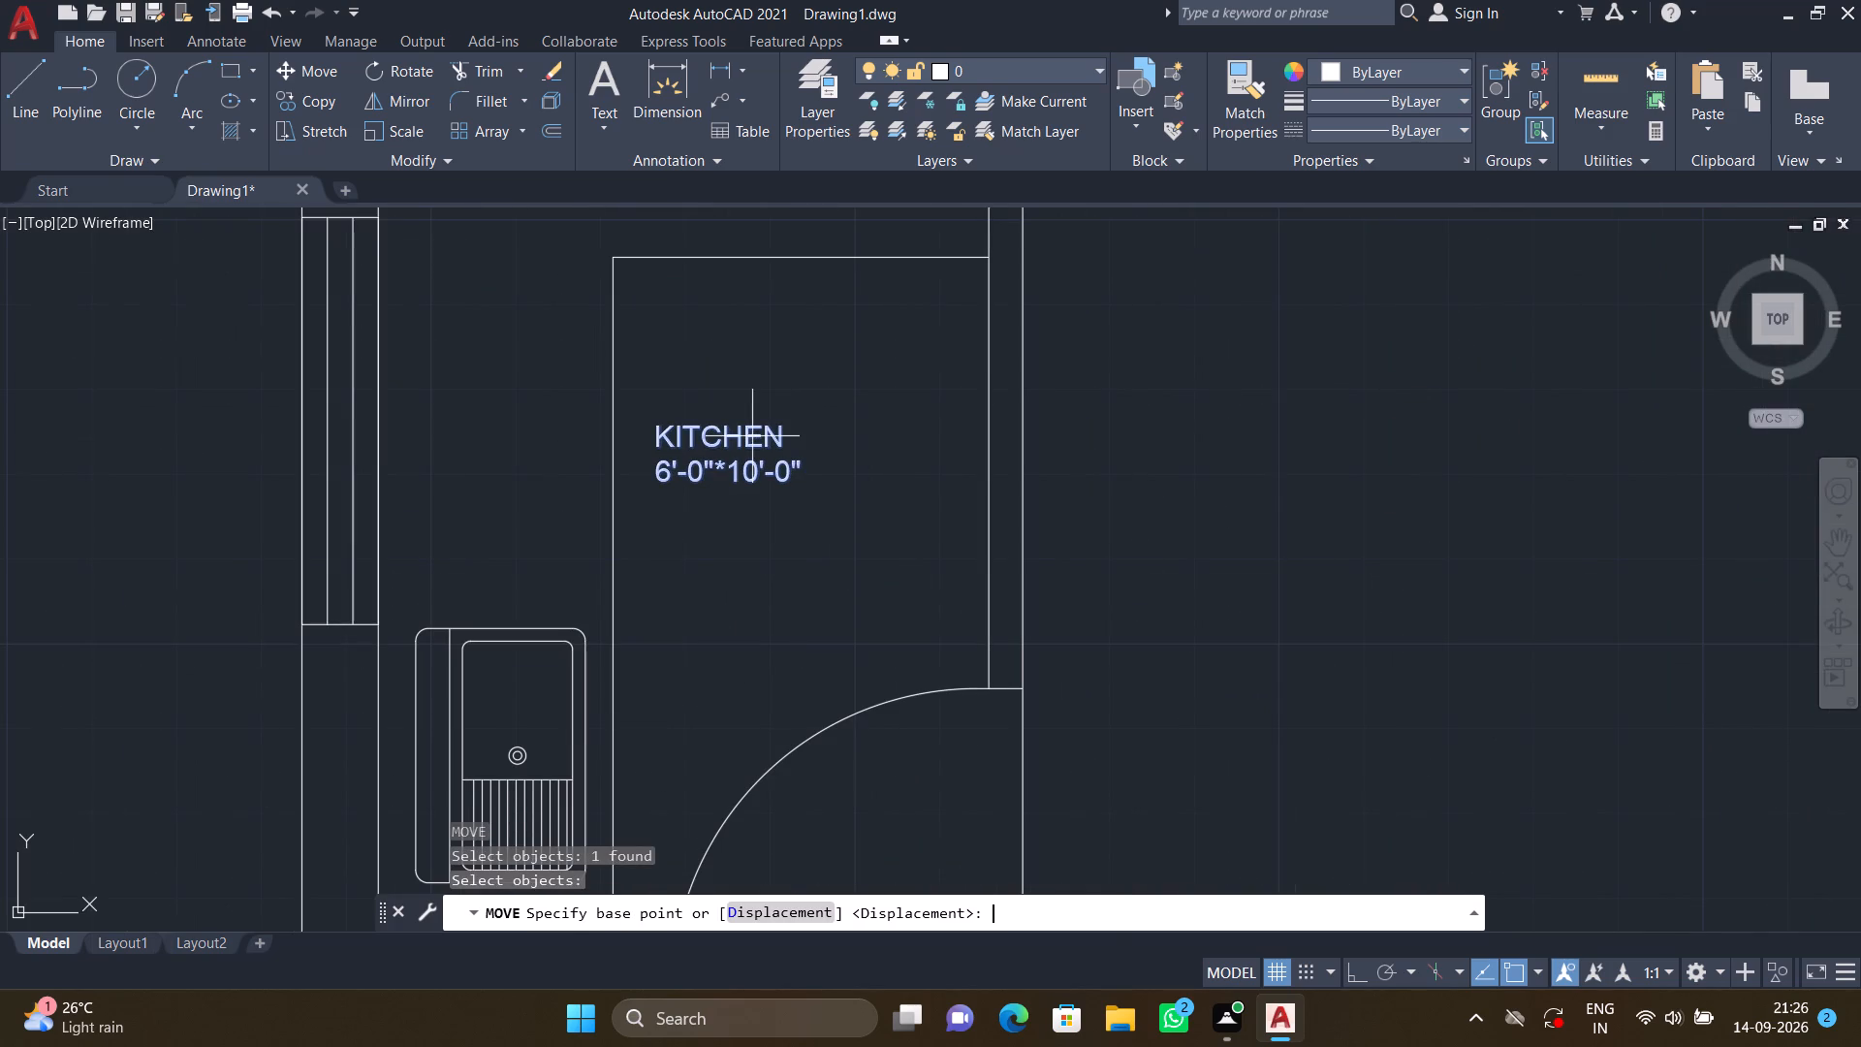
click(648, 421)
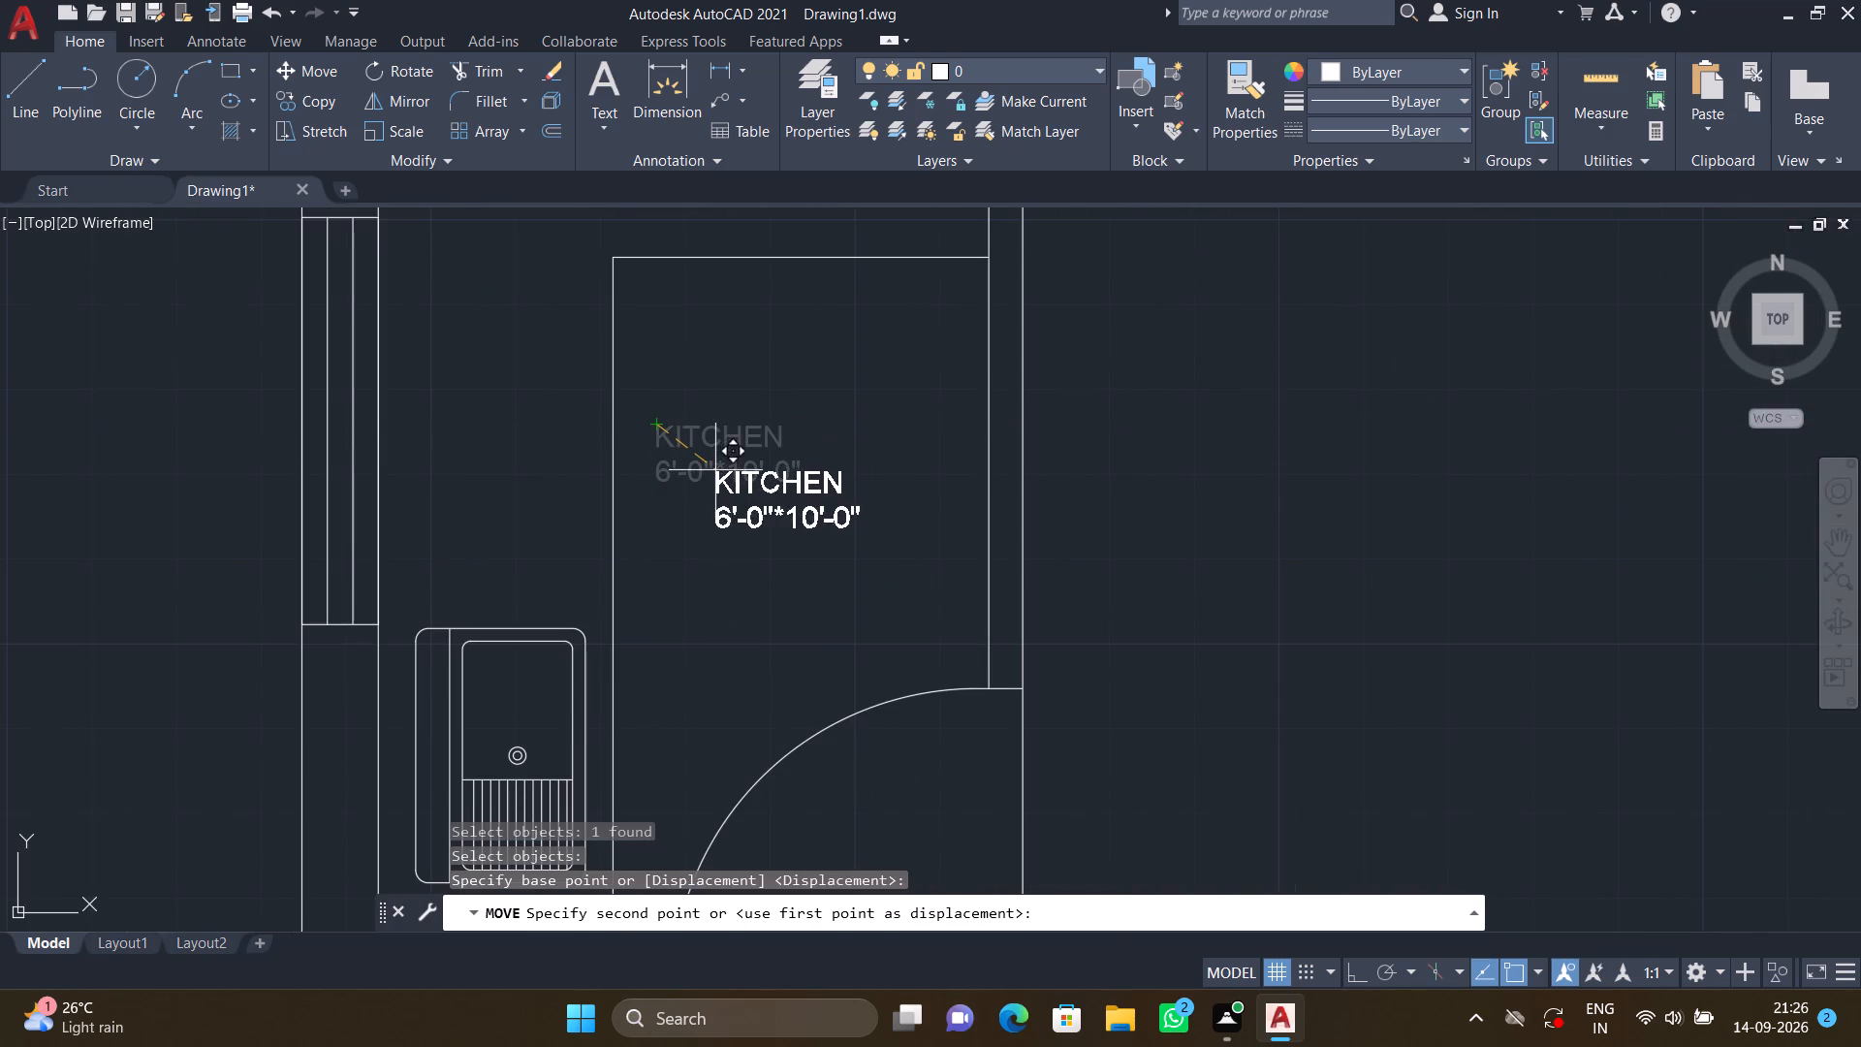
click(730, 492)
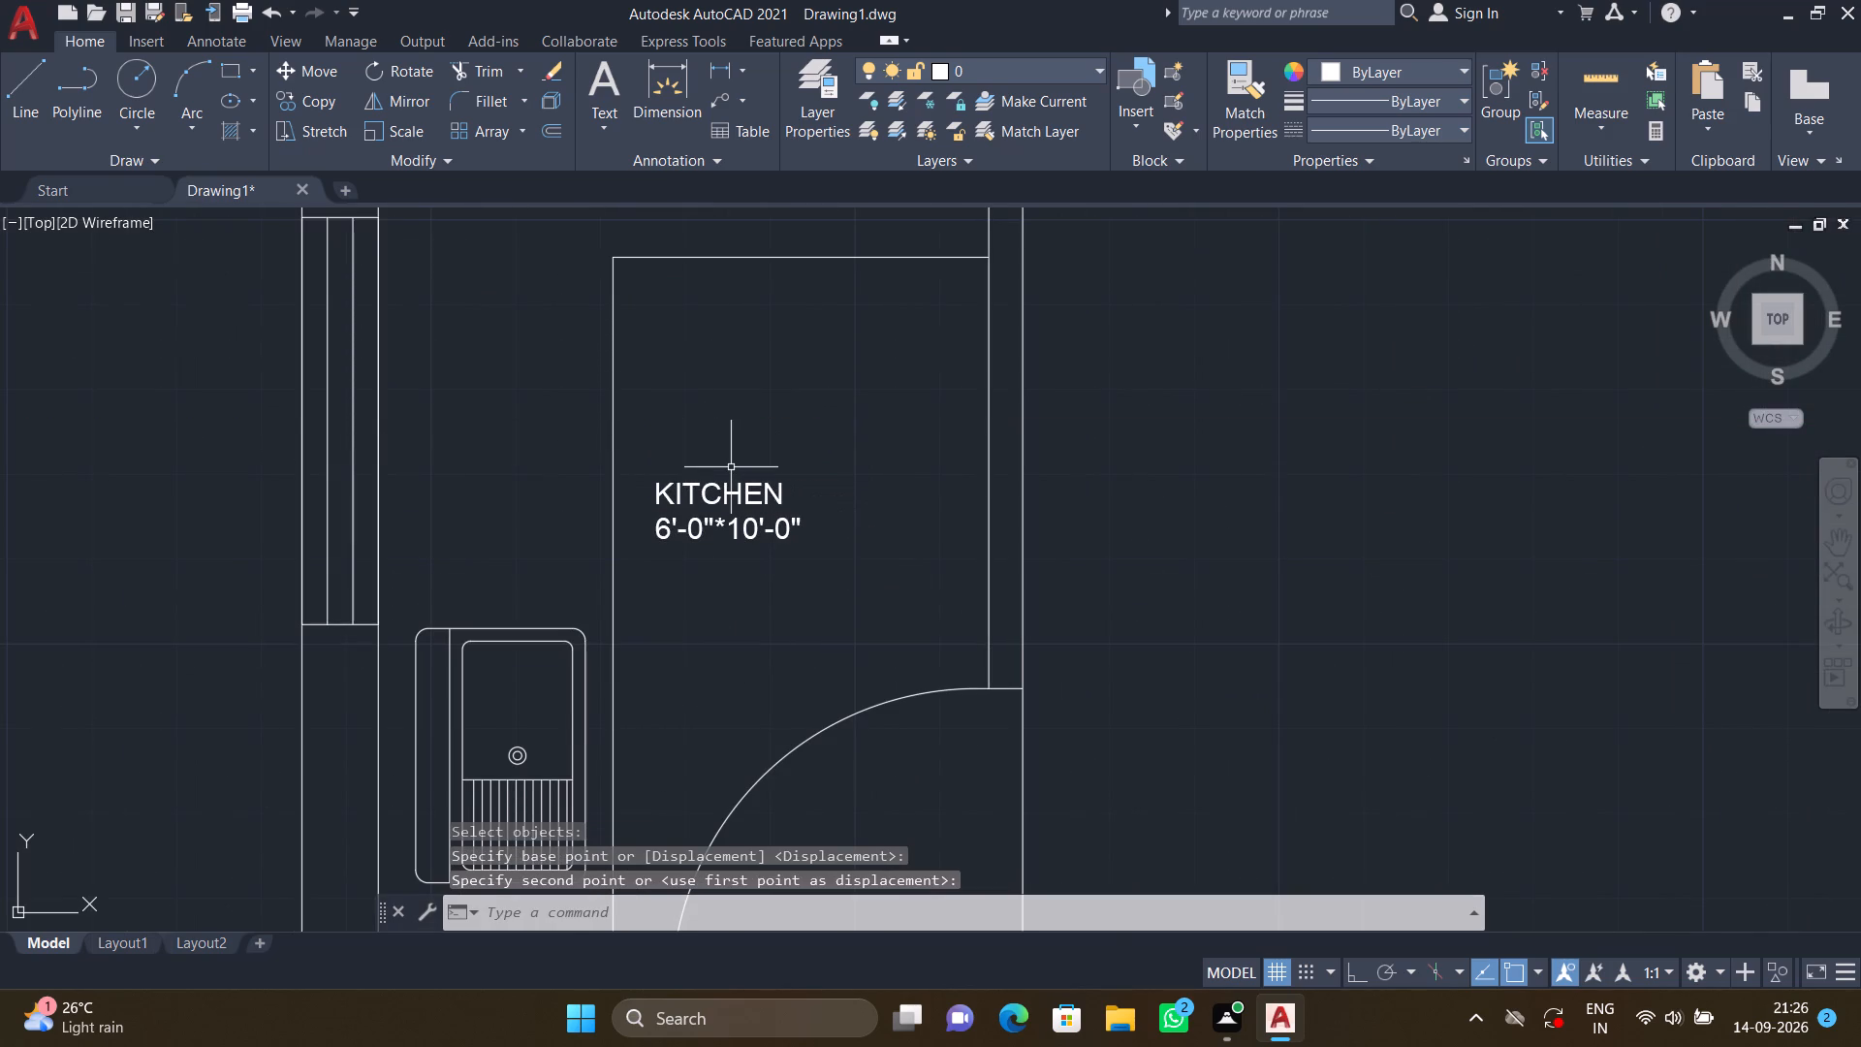
Move the KITCHEN label by its top-left corner horizontally away from the sink counter, centring it between the counter edge and the opposite wall.
key(m)
key(Return)
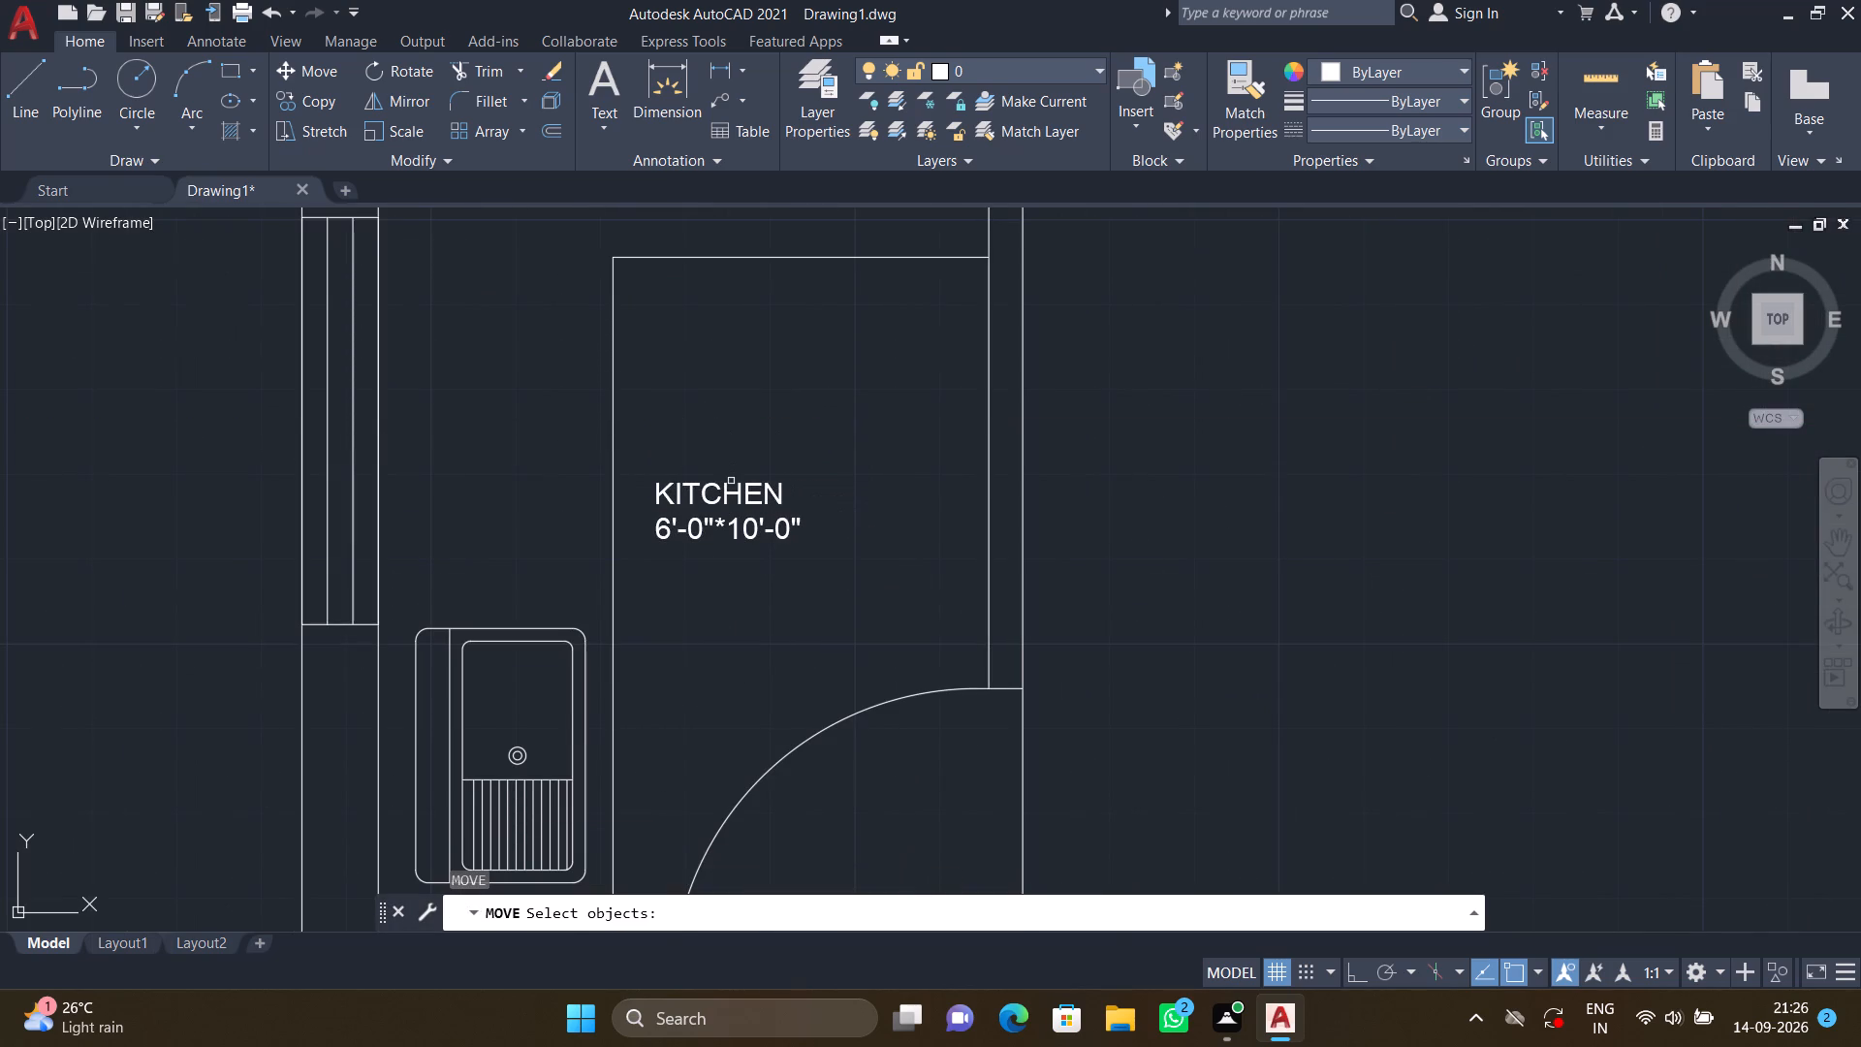
click(735, 497)
key(Return)
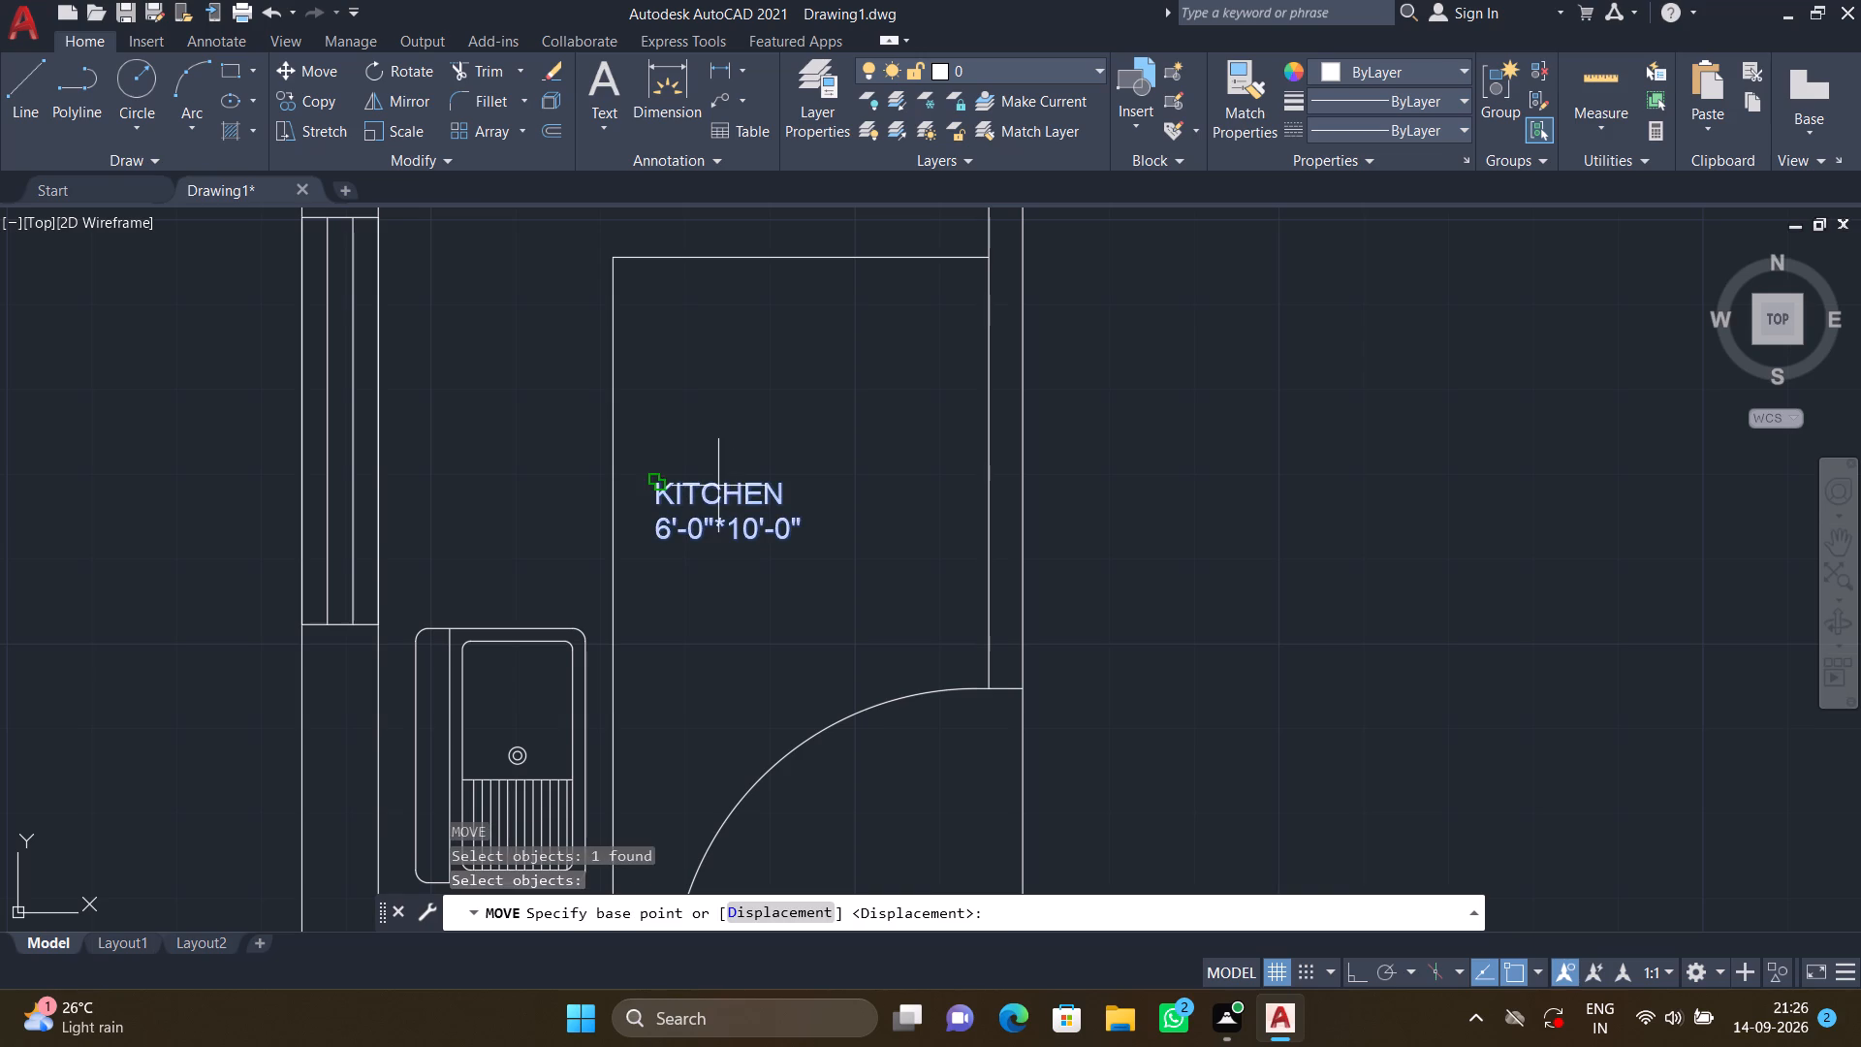
drag(658, 481, 667, 482)
click(738, 477)
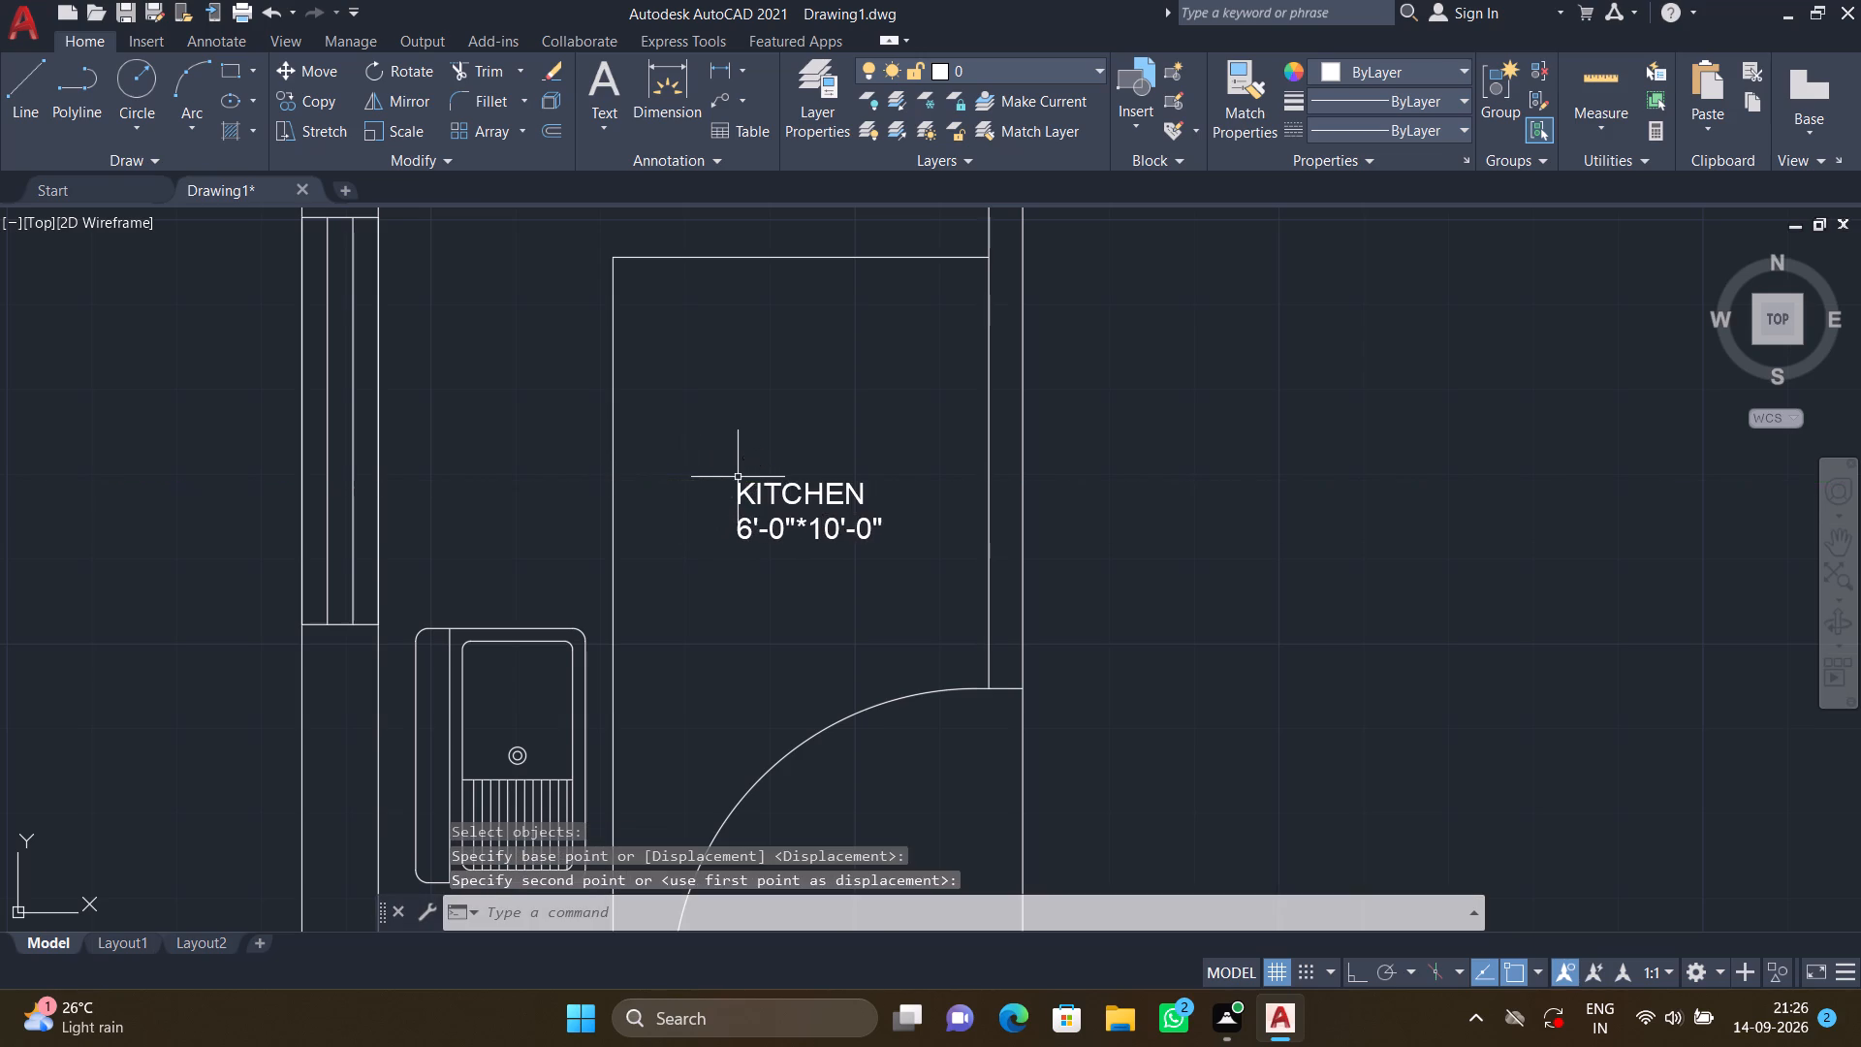
Add the two-line multiline text "HALL" and "11'-5"*14'-5"" in the open area between the kitchen and the staircase.
scroll(773, 466, down, 2)
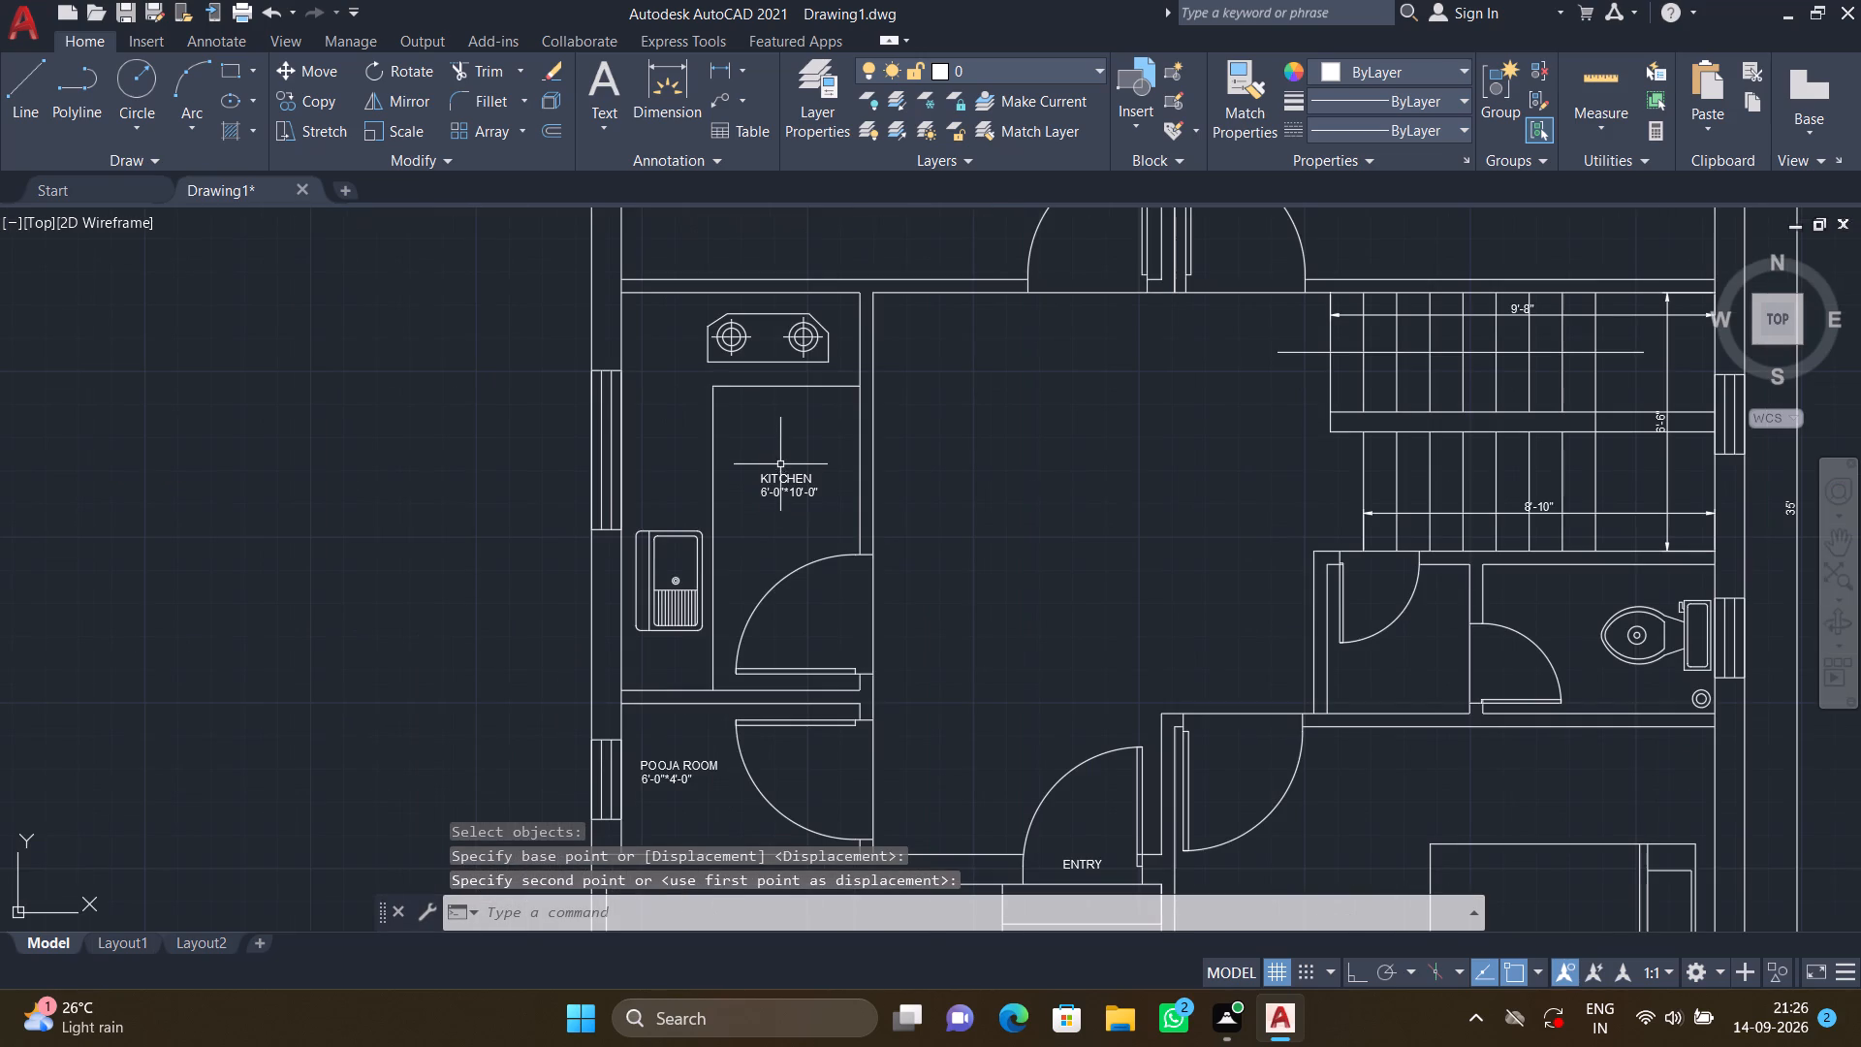
scroll(764, 427, down, 1)
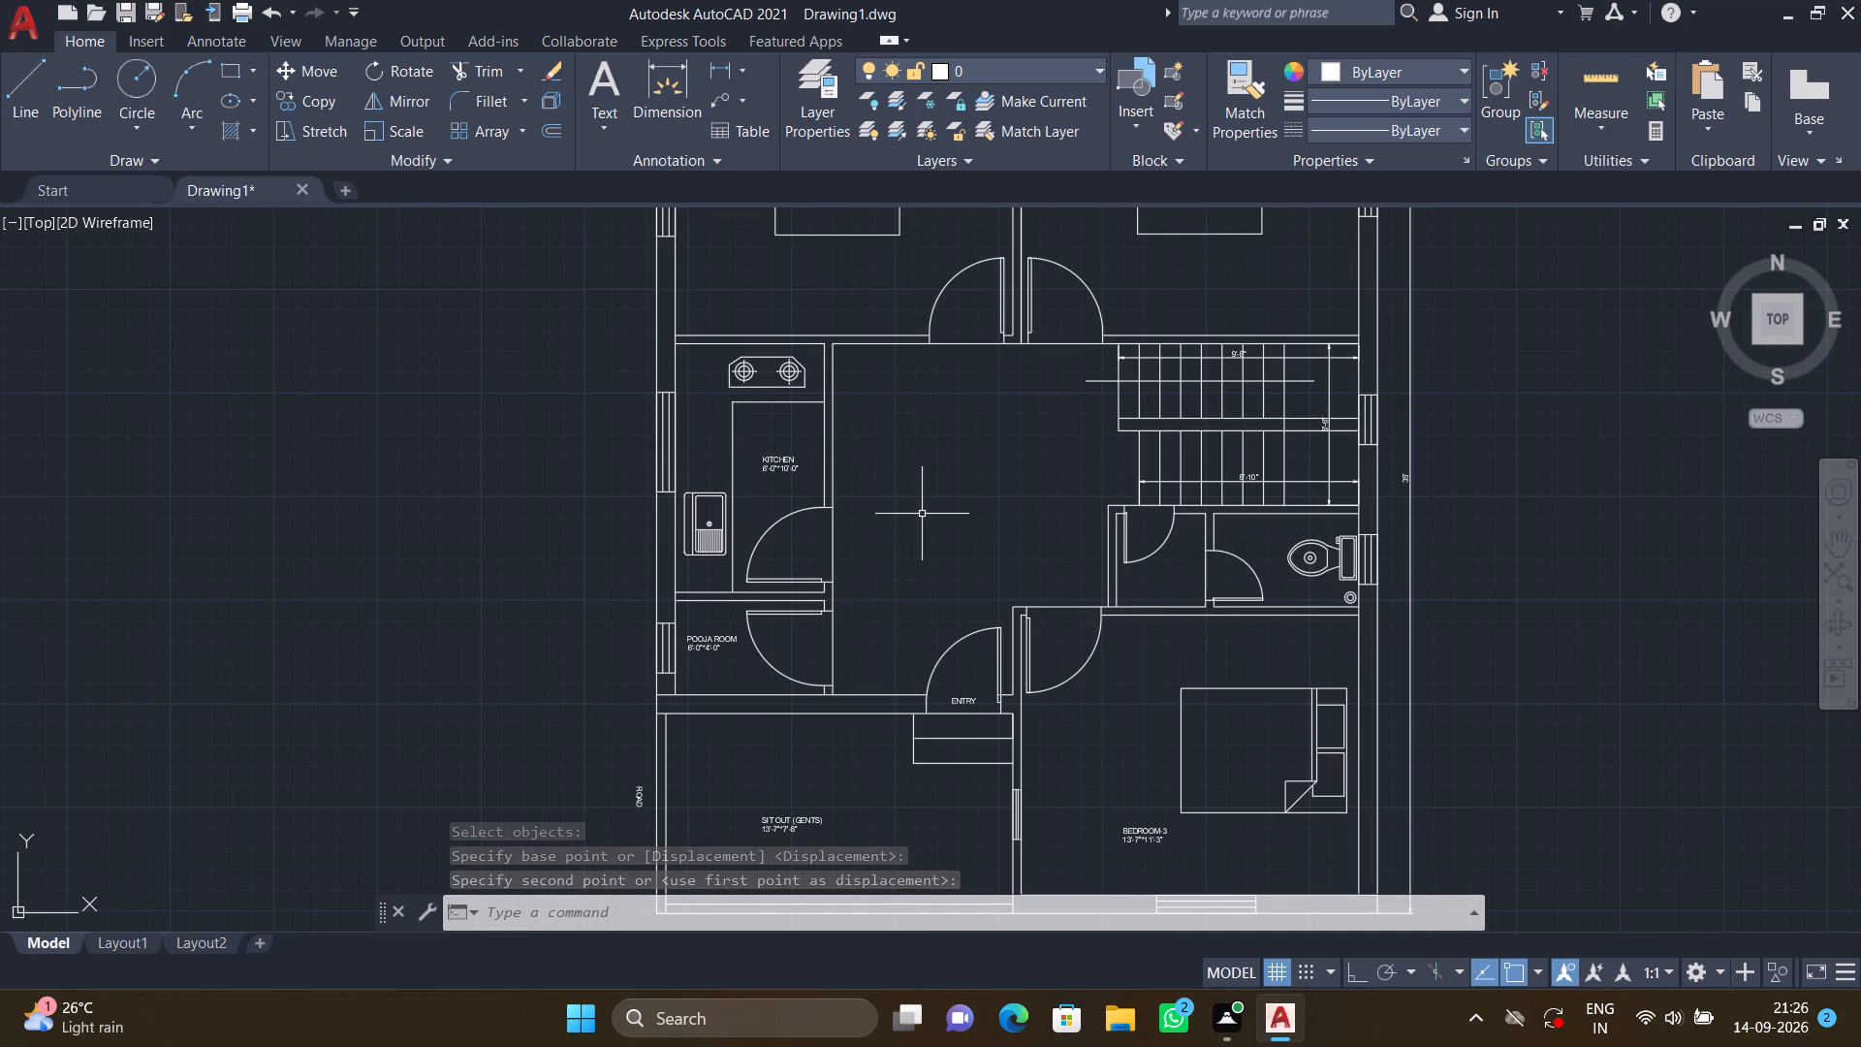
text(MT)
key(Return)
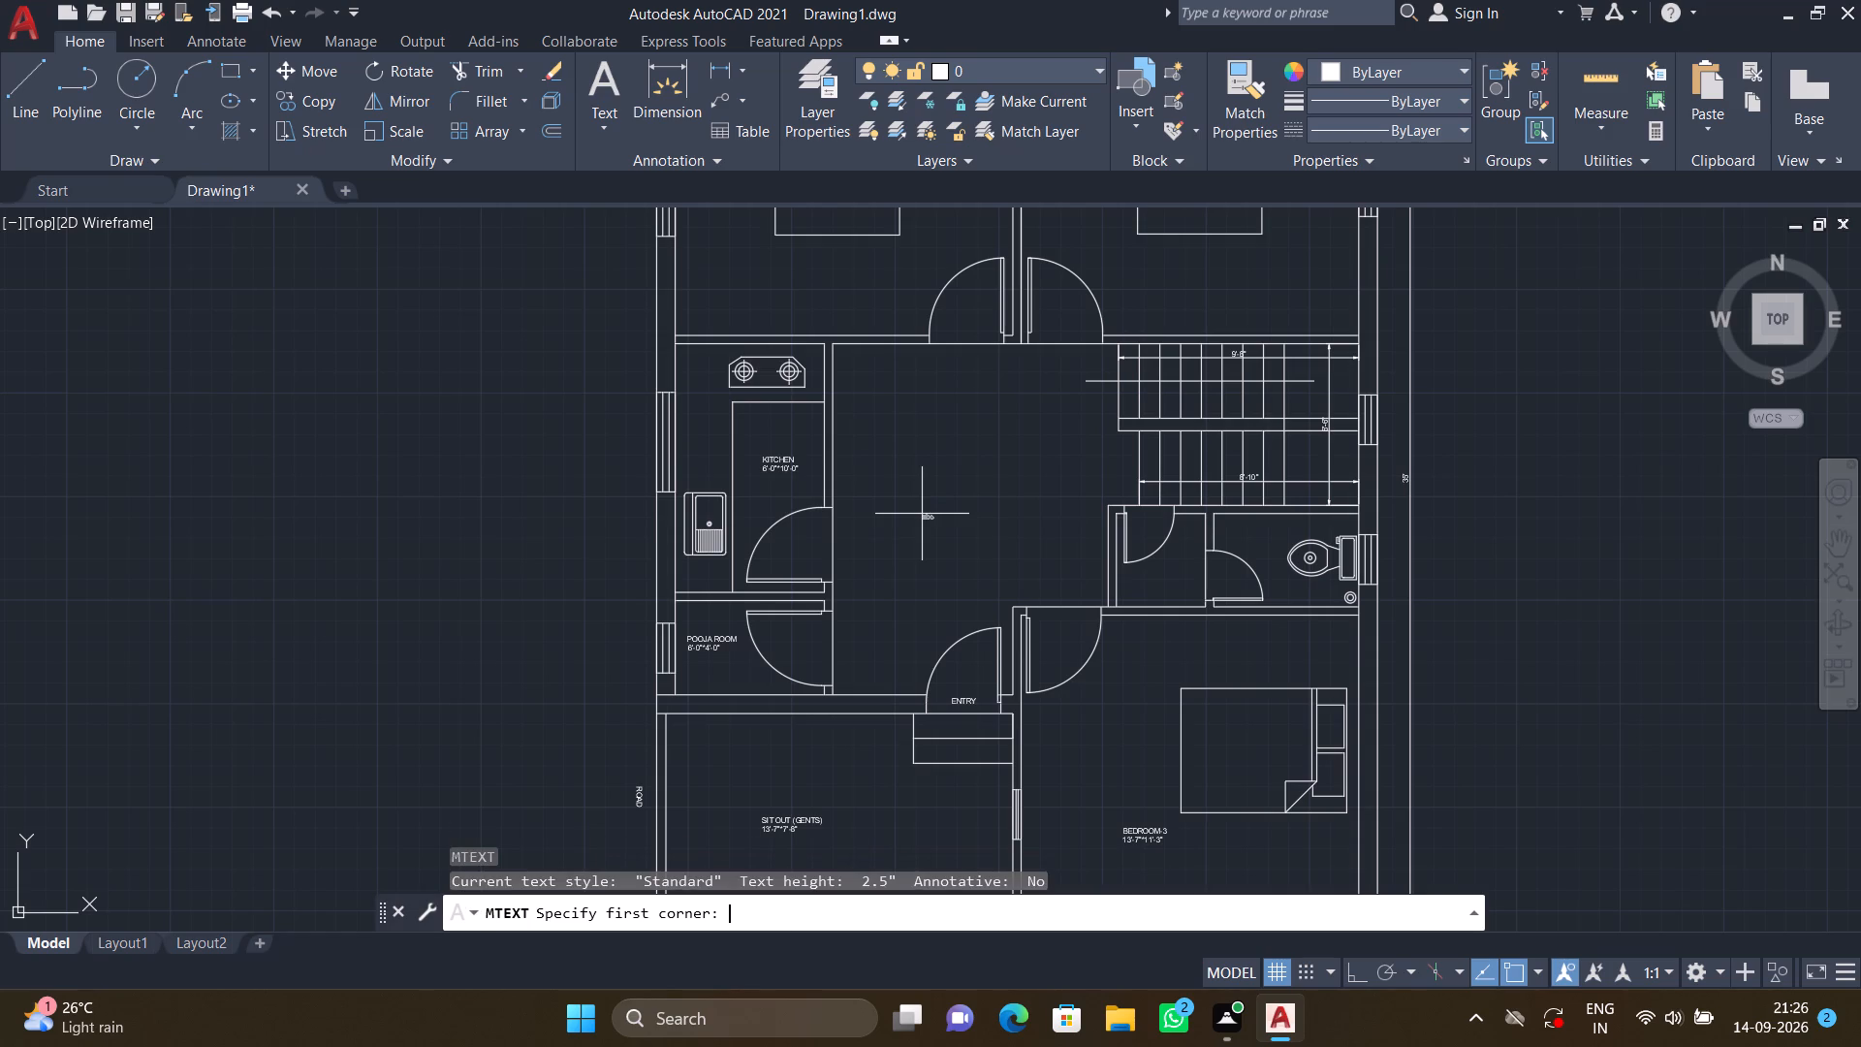
scroll(874, 441, up, 2)
click(879, 457)
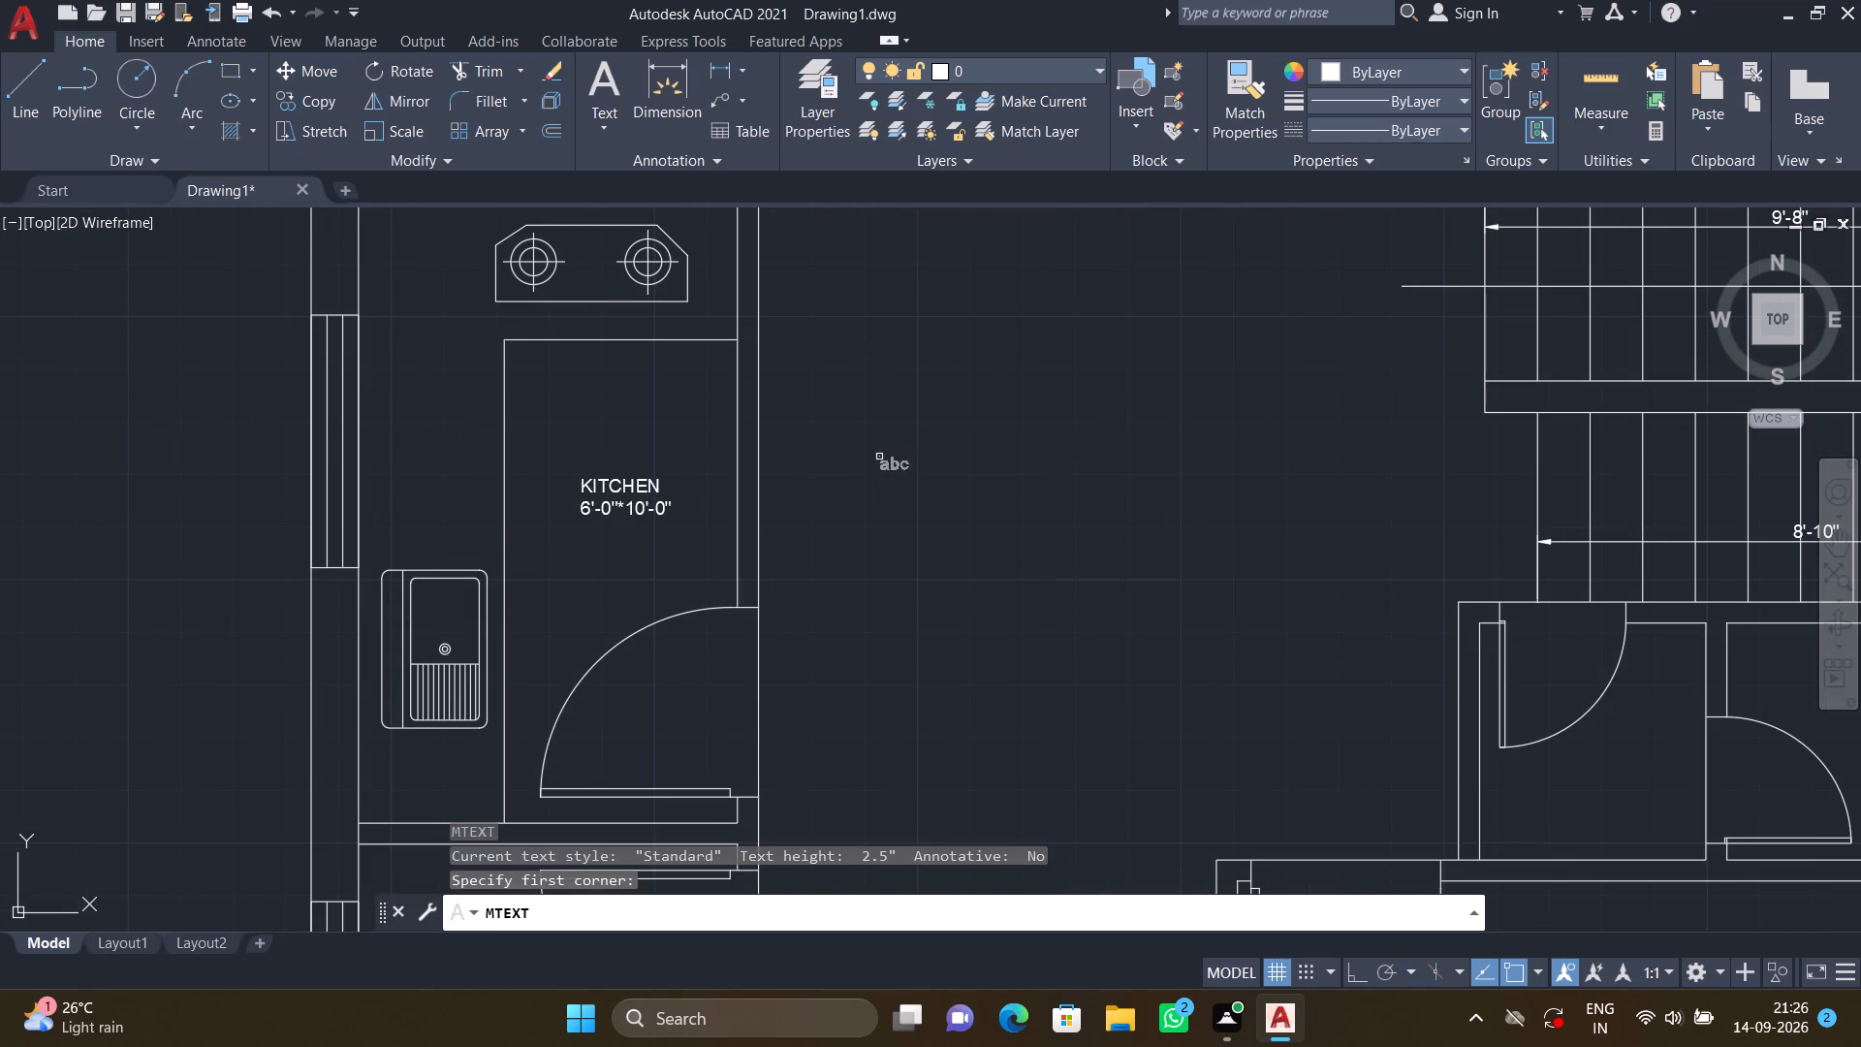
click(1324, 709)
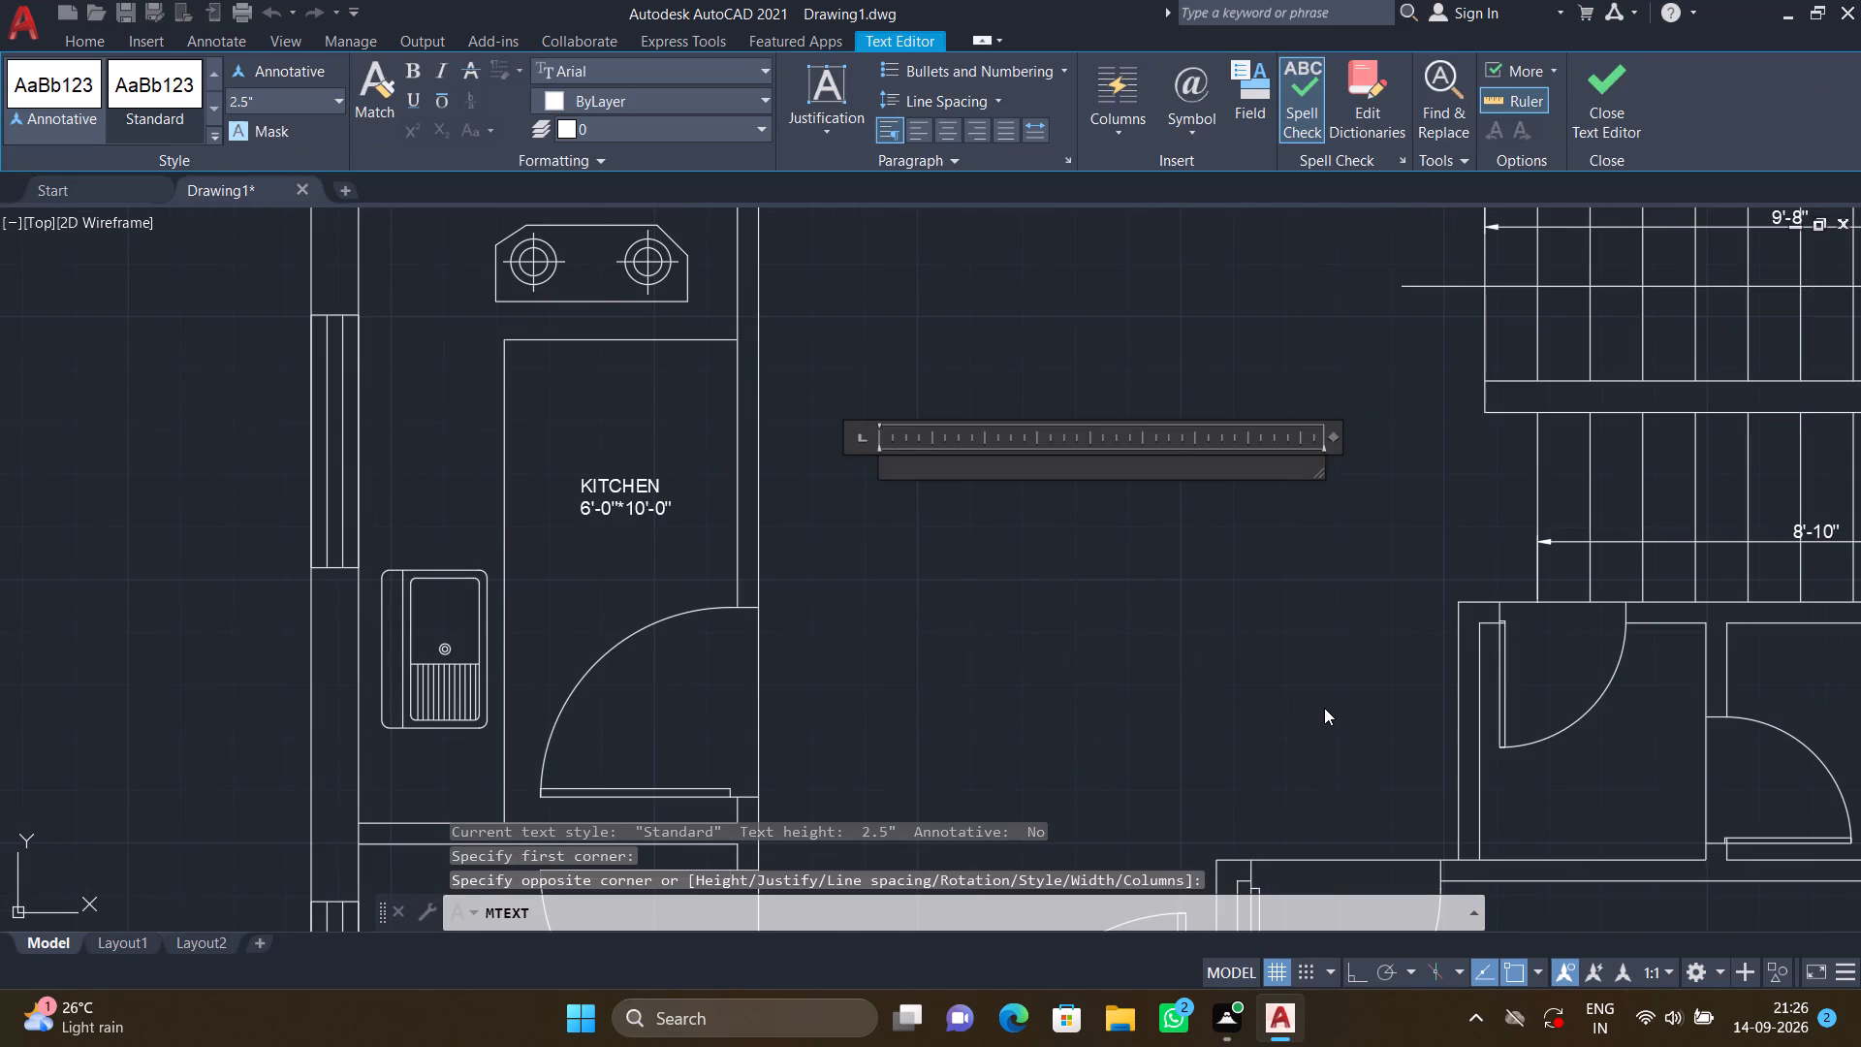
text(HALL)
key(Return)
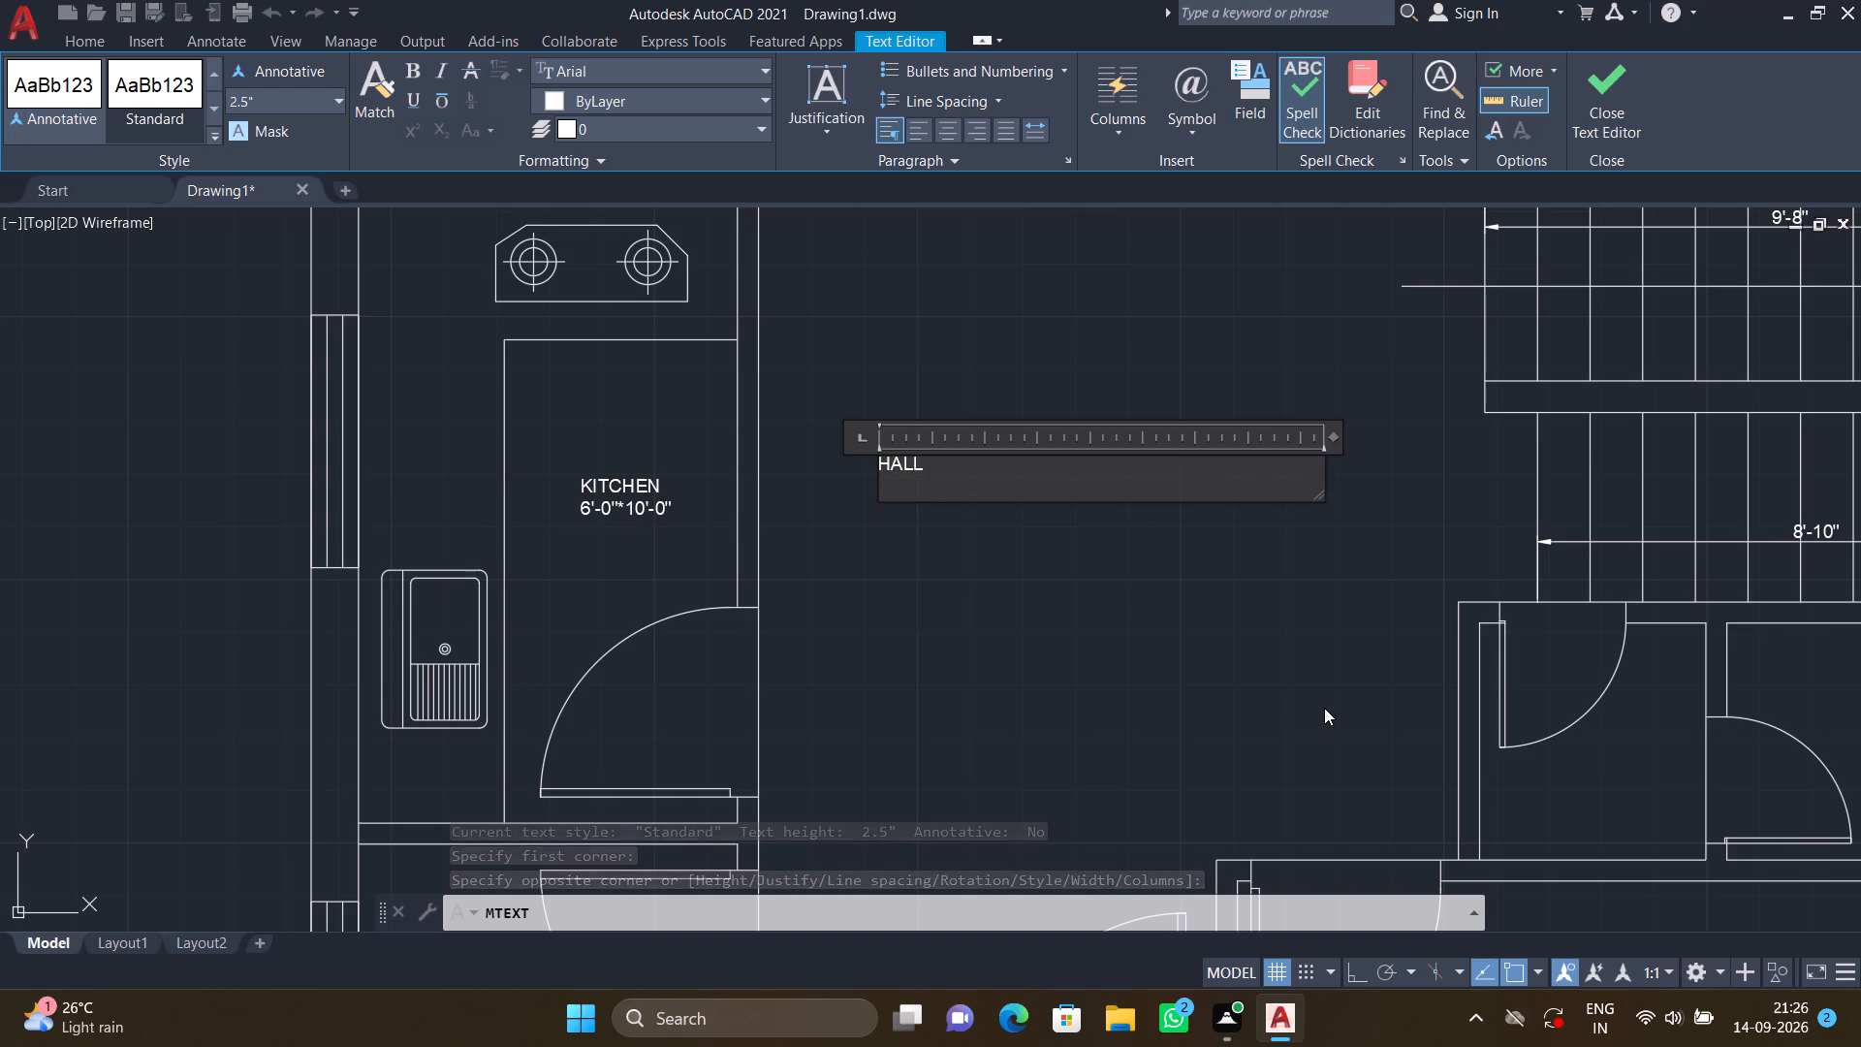
text(11')
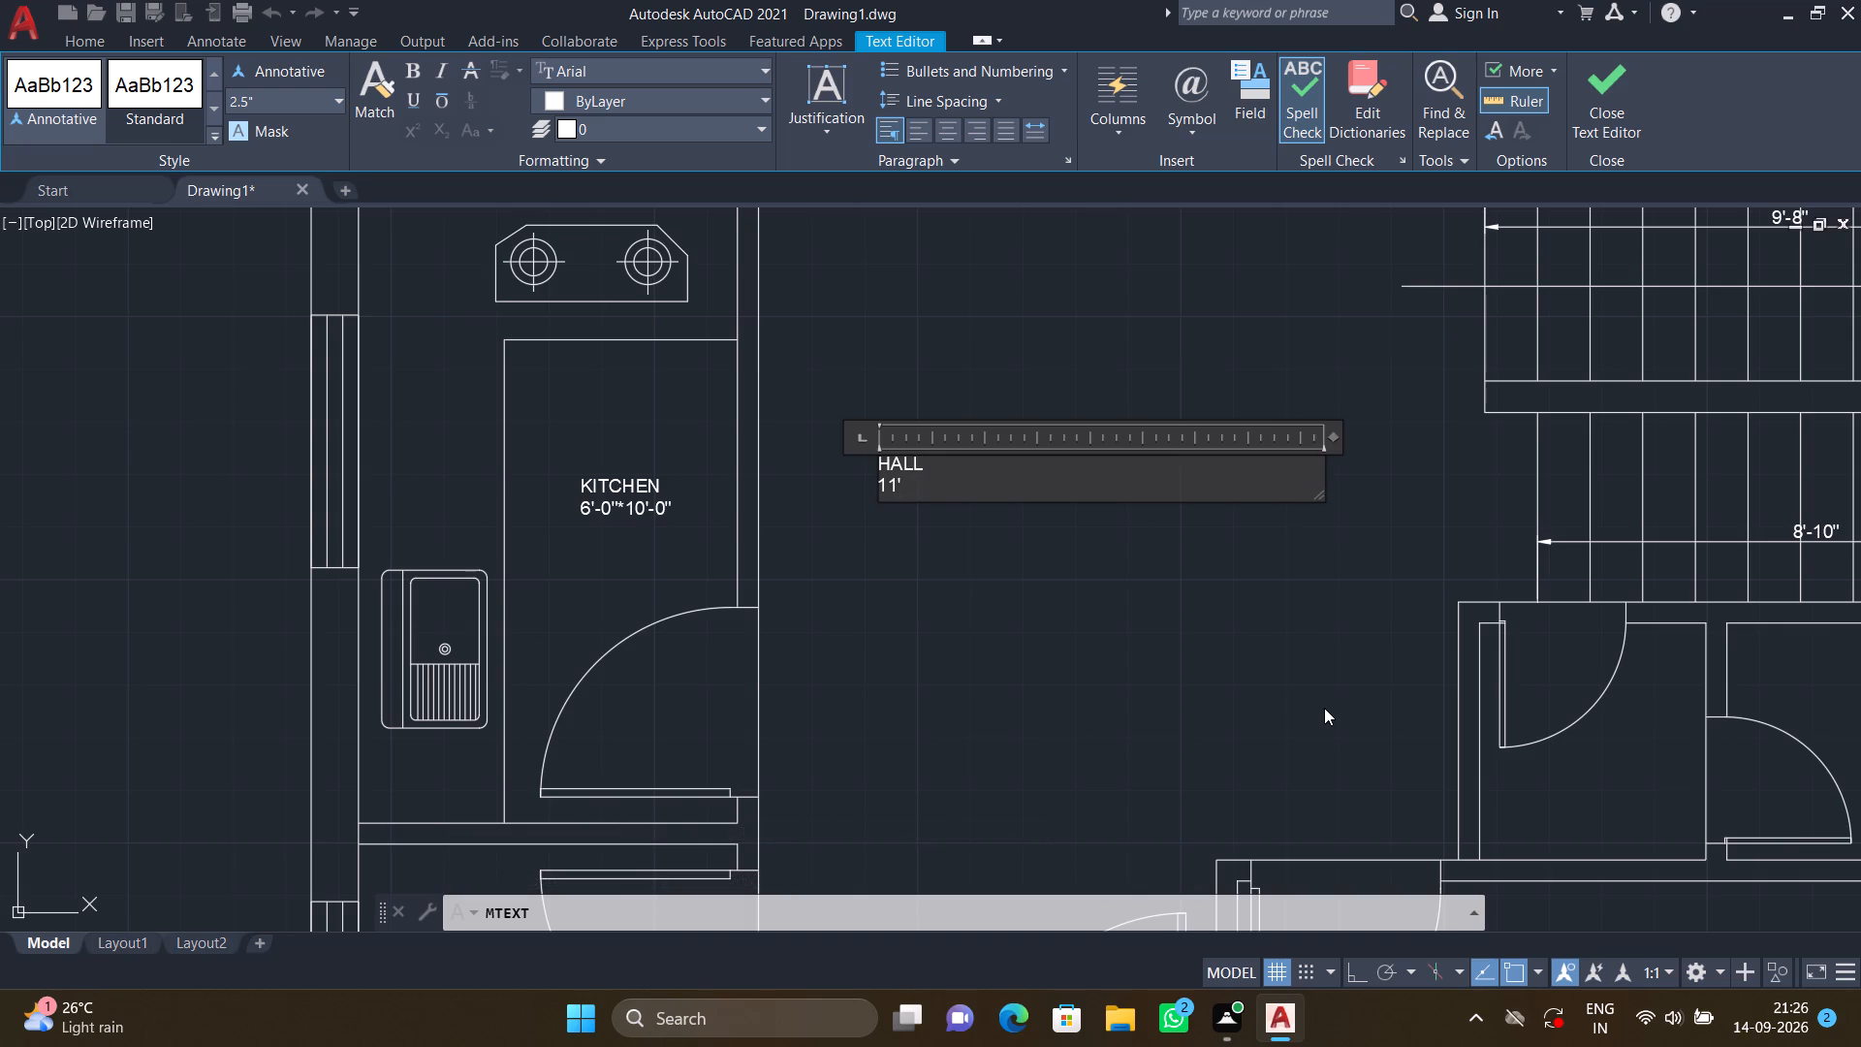
text(-5)
key(shift+quotedbl)
key(asterisk)
text(14')
text(-5")
key(Return)
key(Escape)
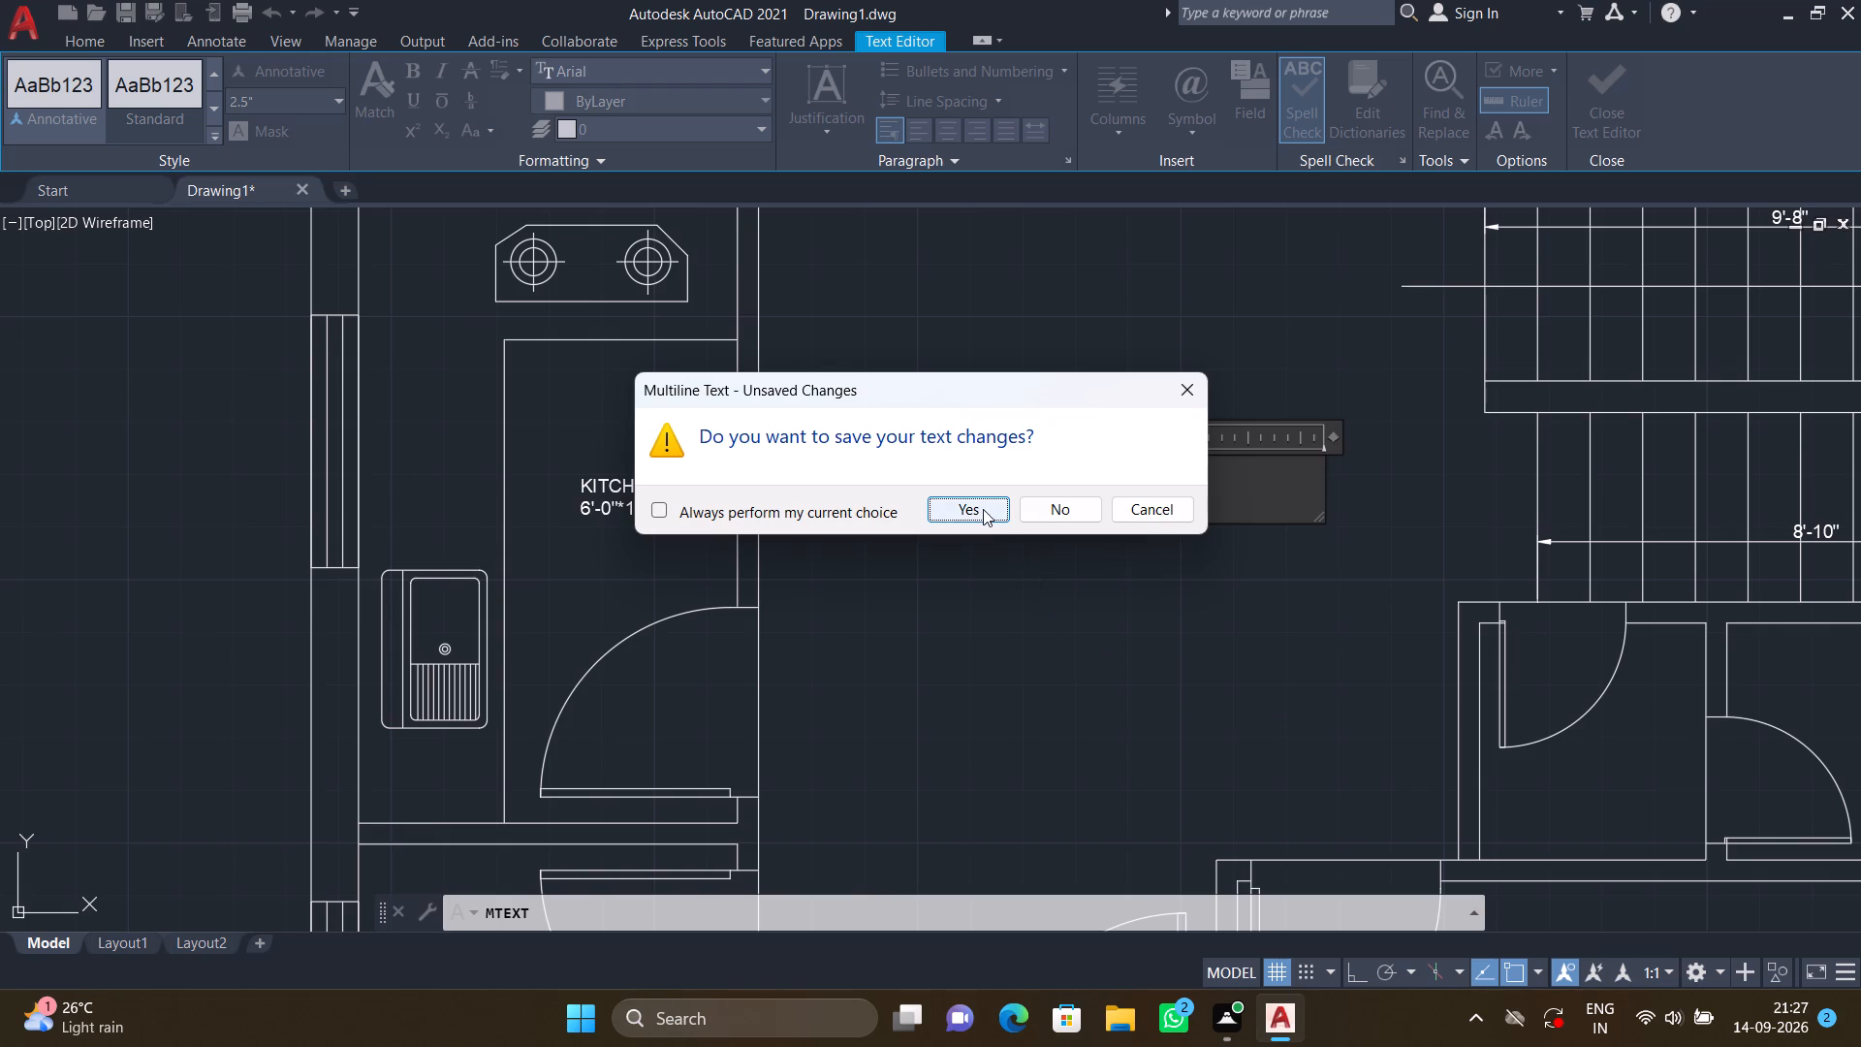
click(983, 509)
Move the HALL label by its top-left corner away from the kitchen and slightly down, toward the middle of the hall.
key(m)
key(Return)
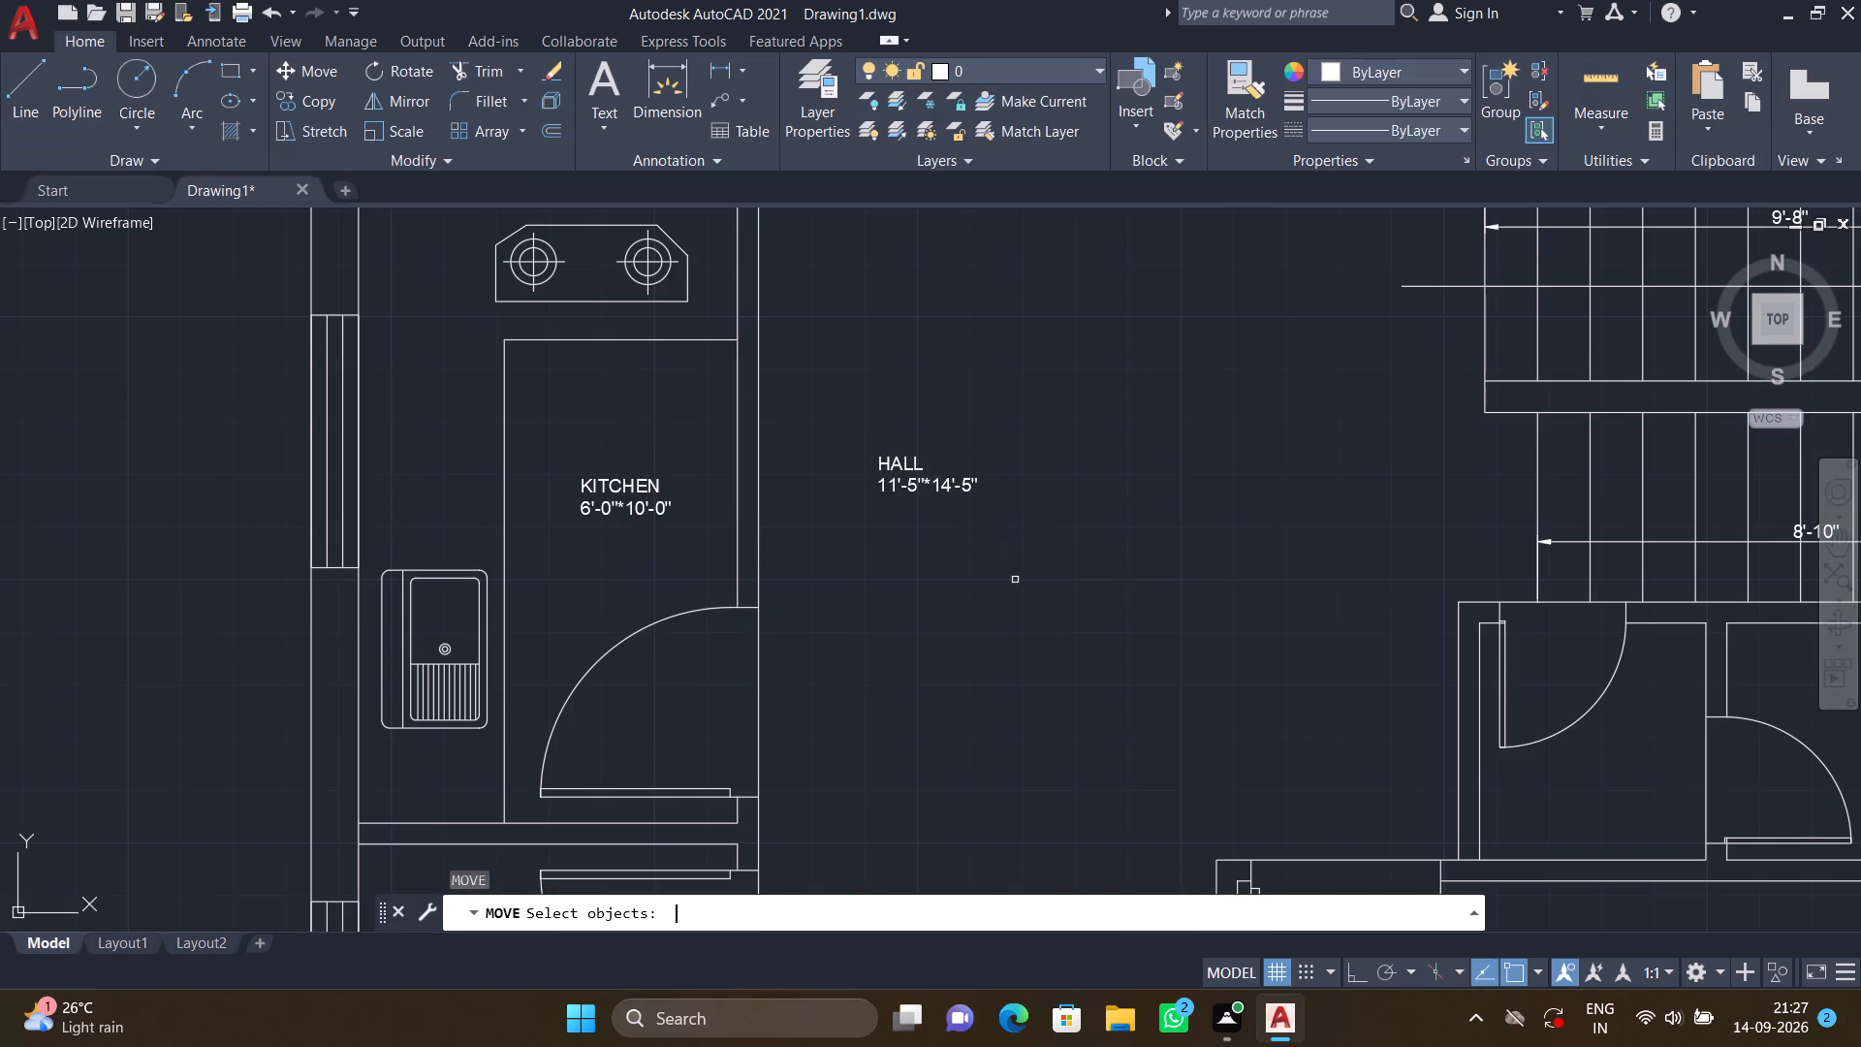
click(961, 482)
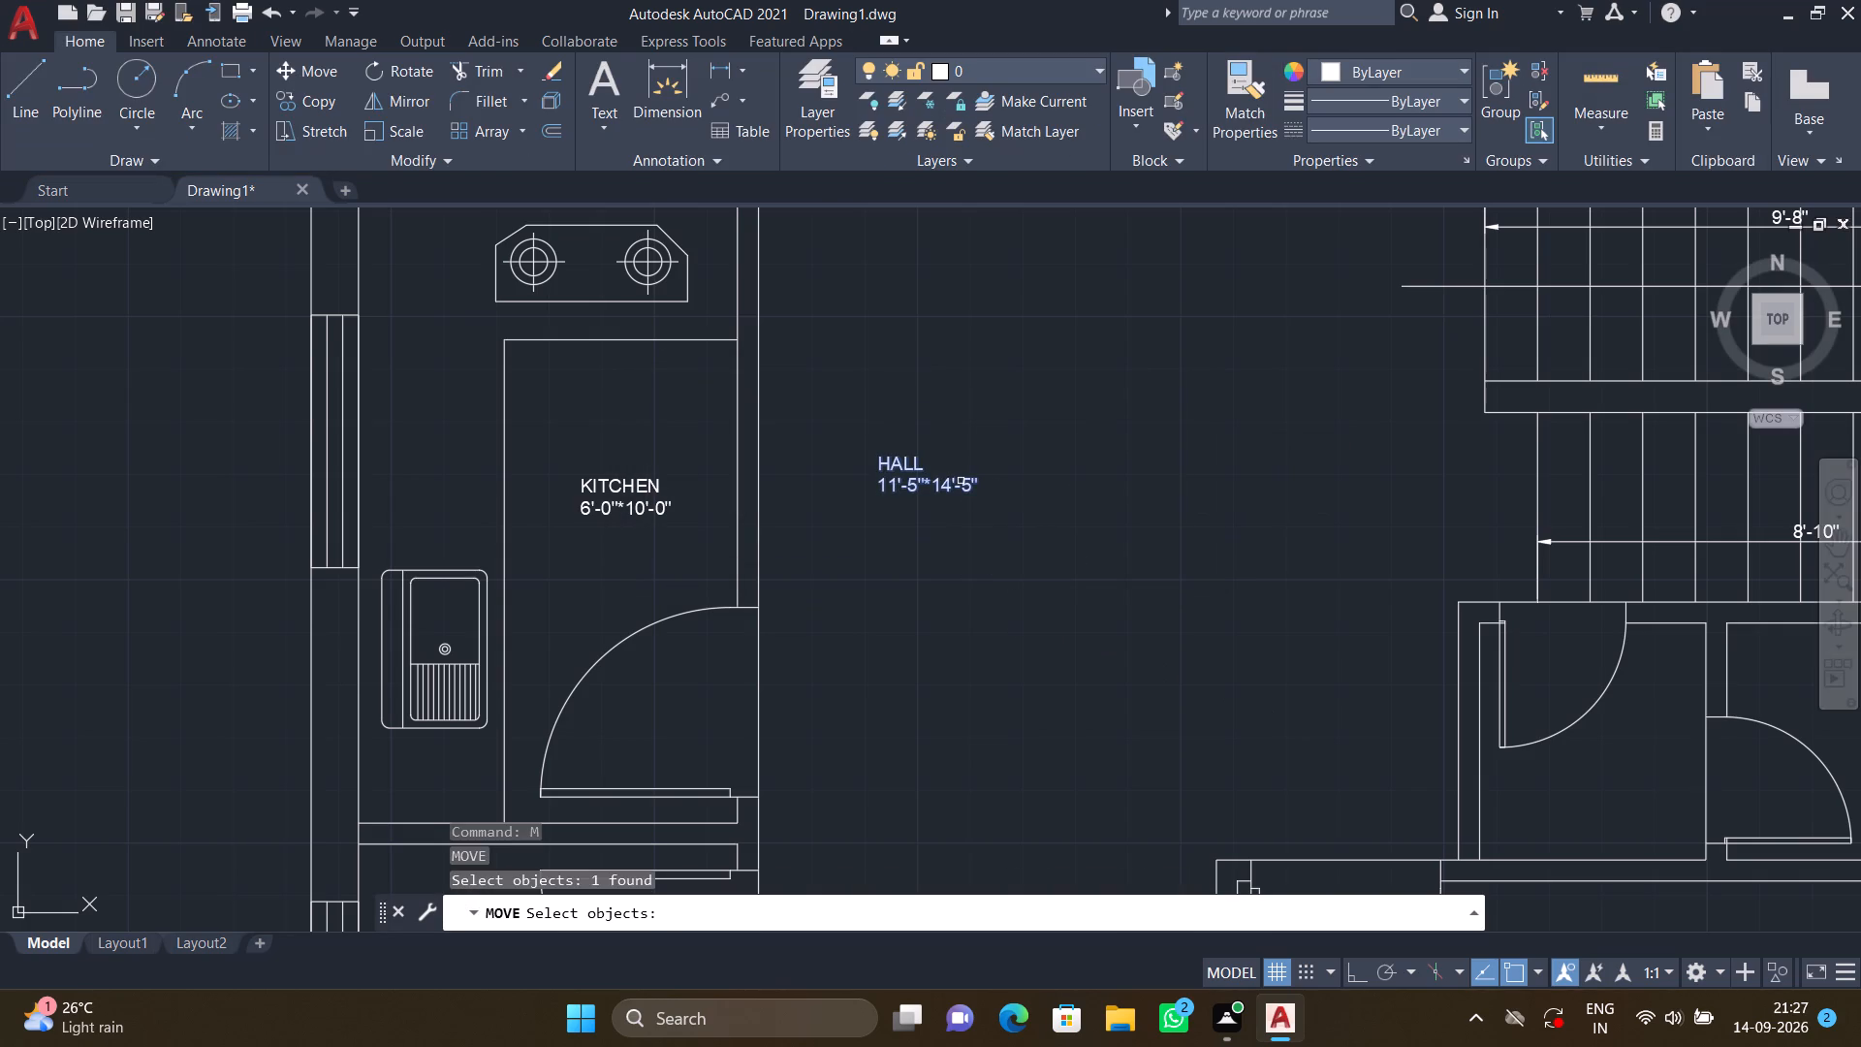
key(Return)
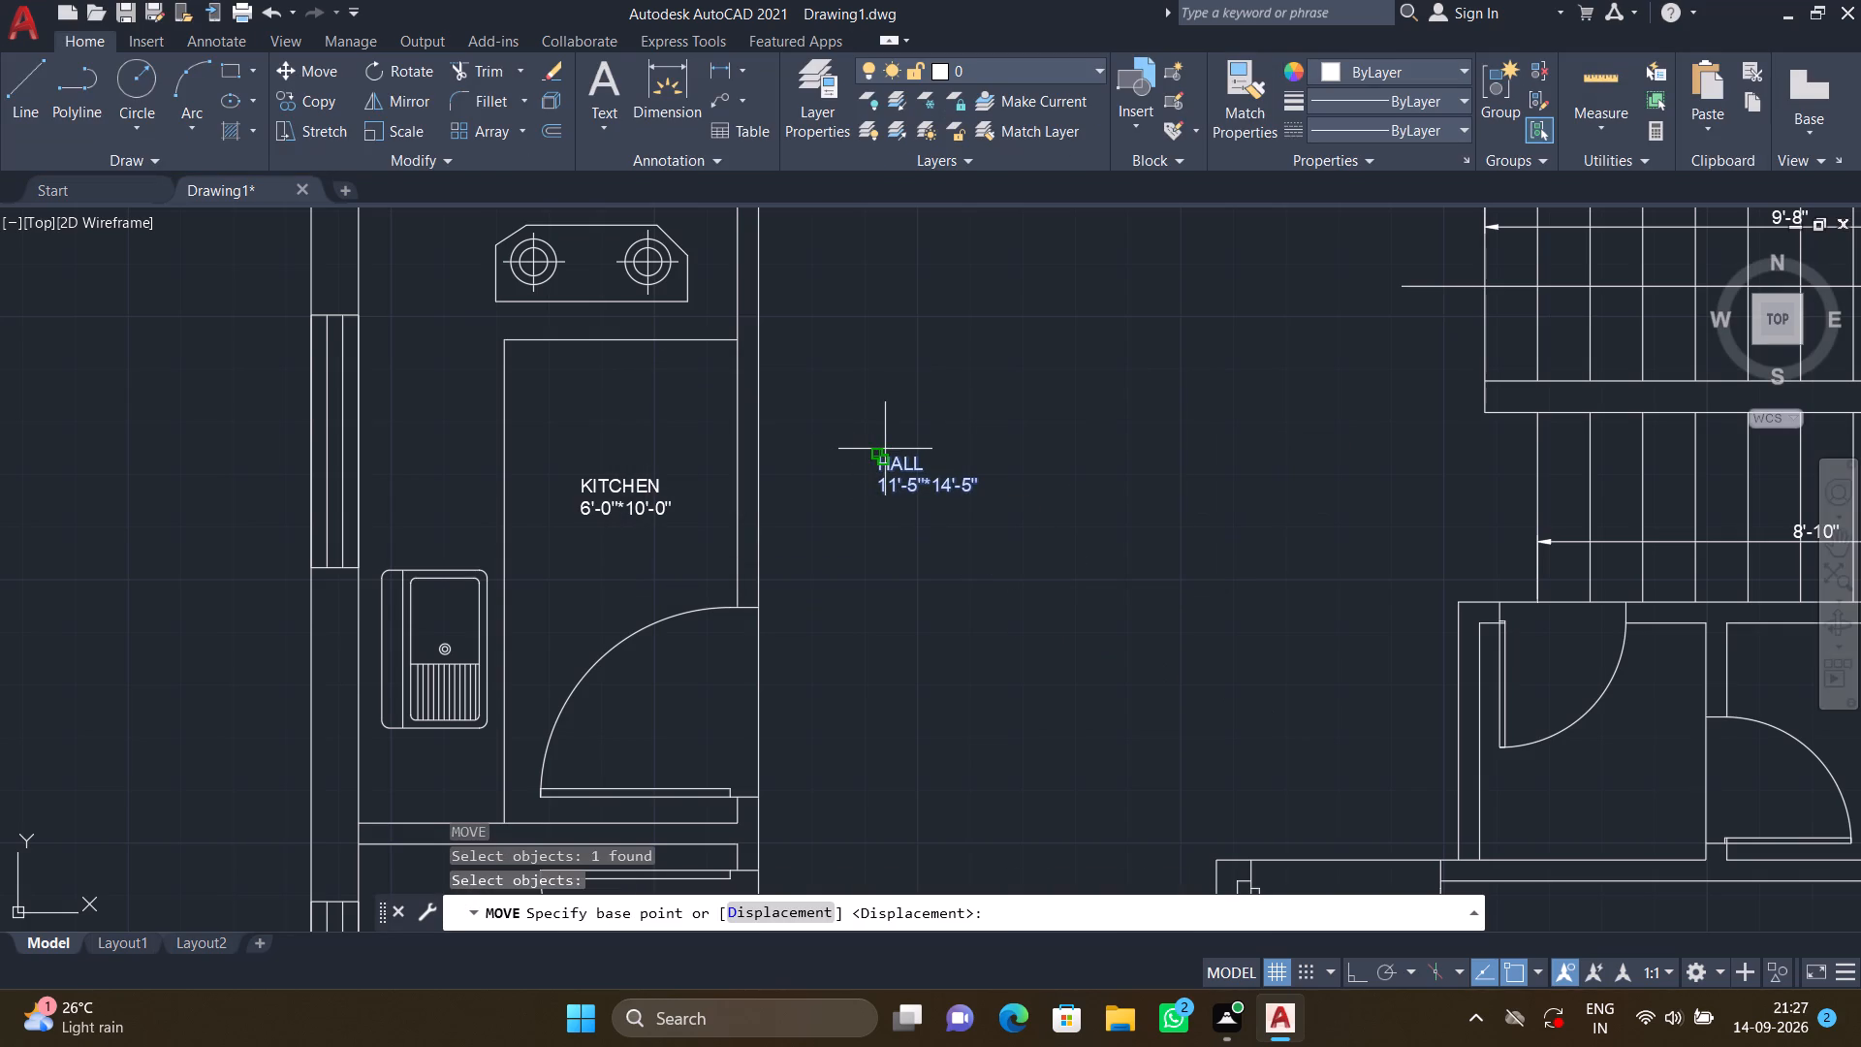
click(879, 455)
scroll(993, 513, down, 2)
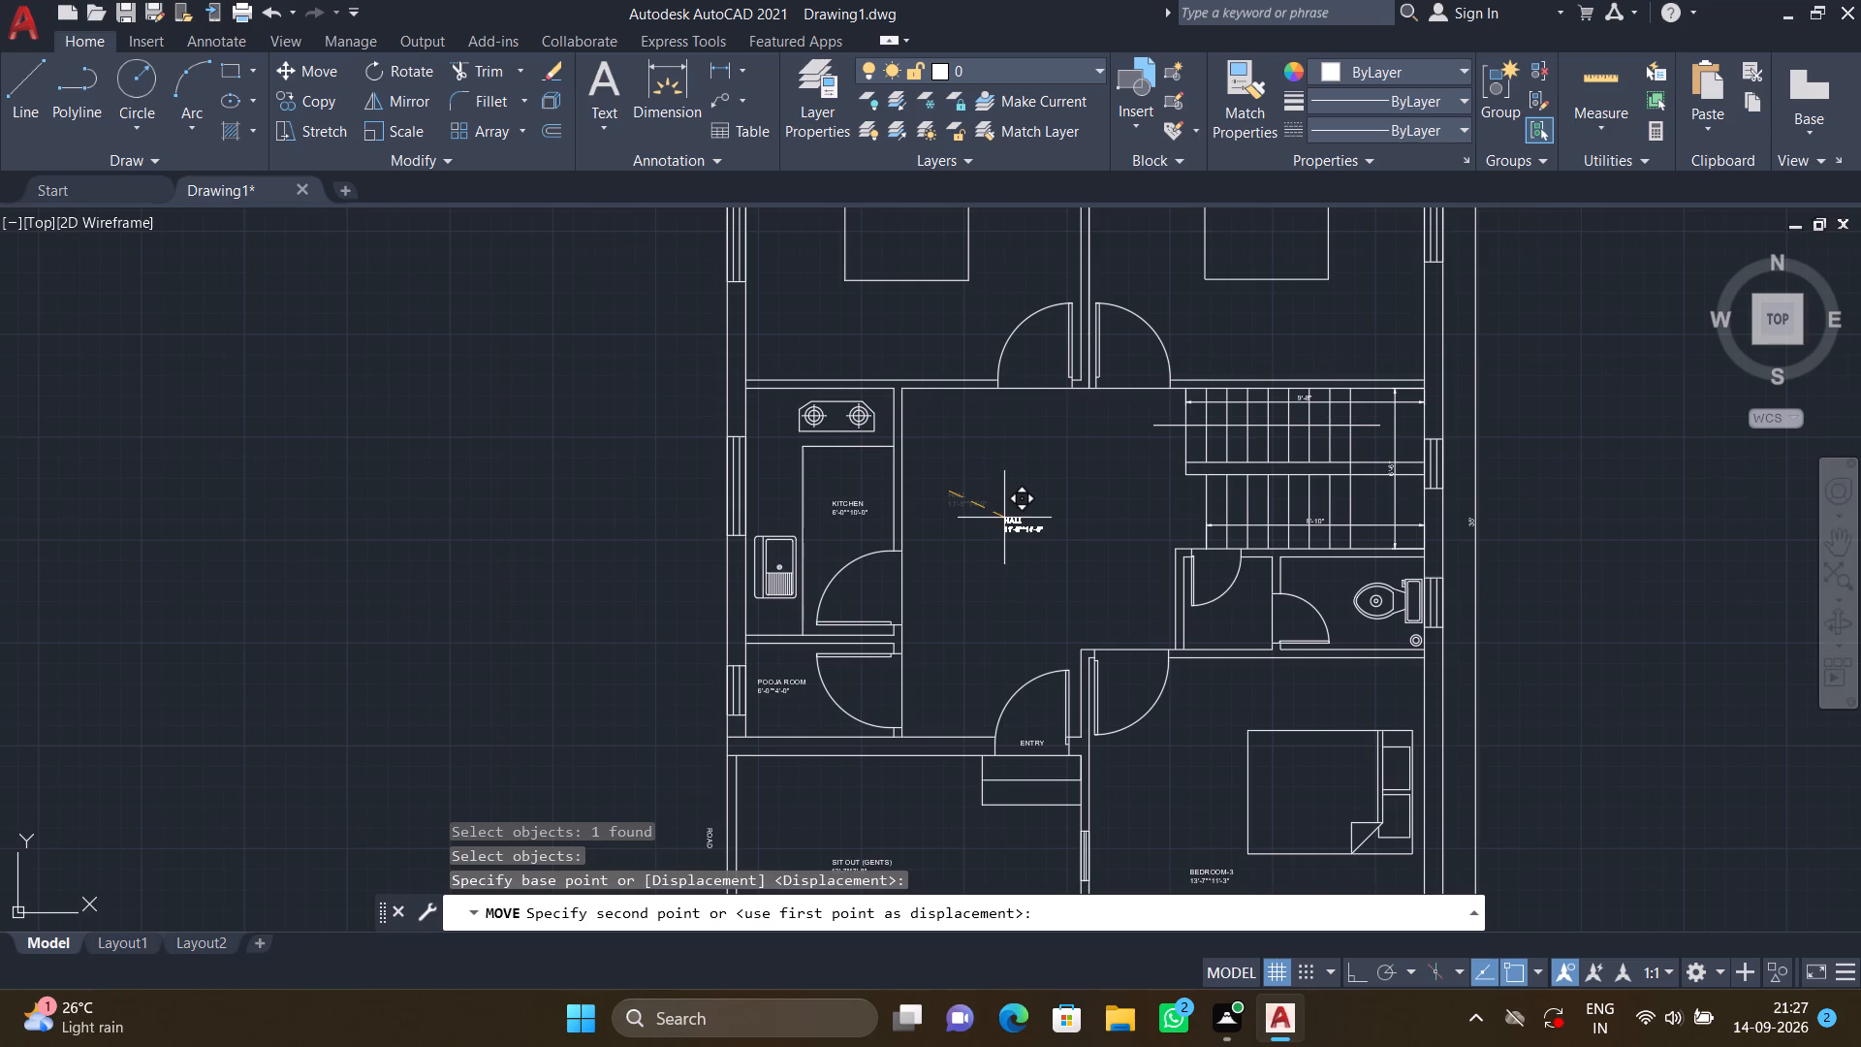
scroll(1057, 534, up, 2)
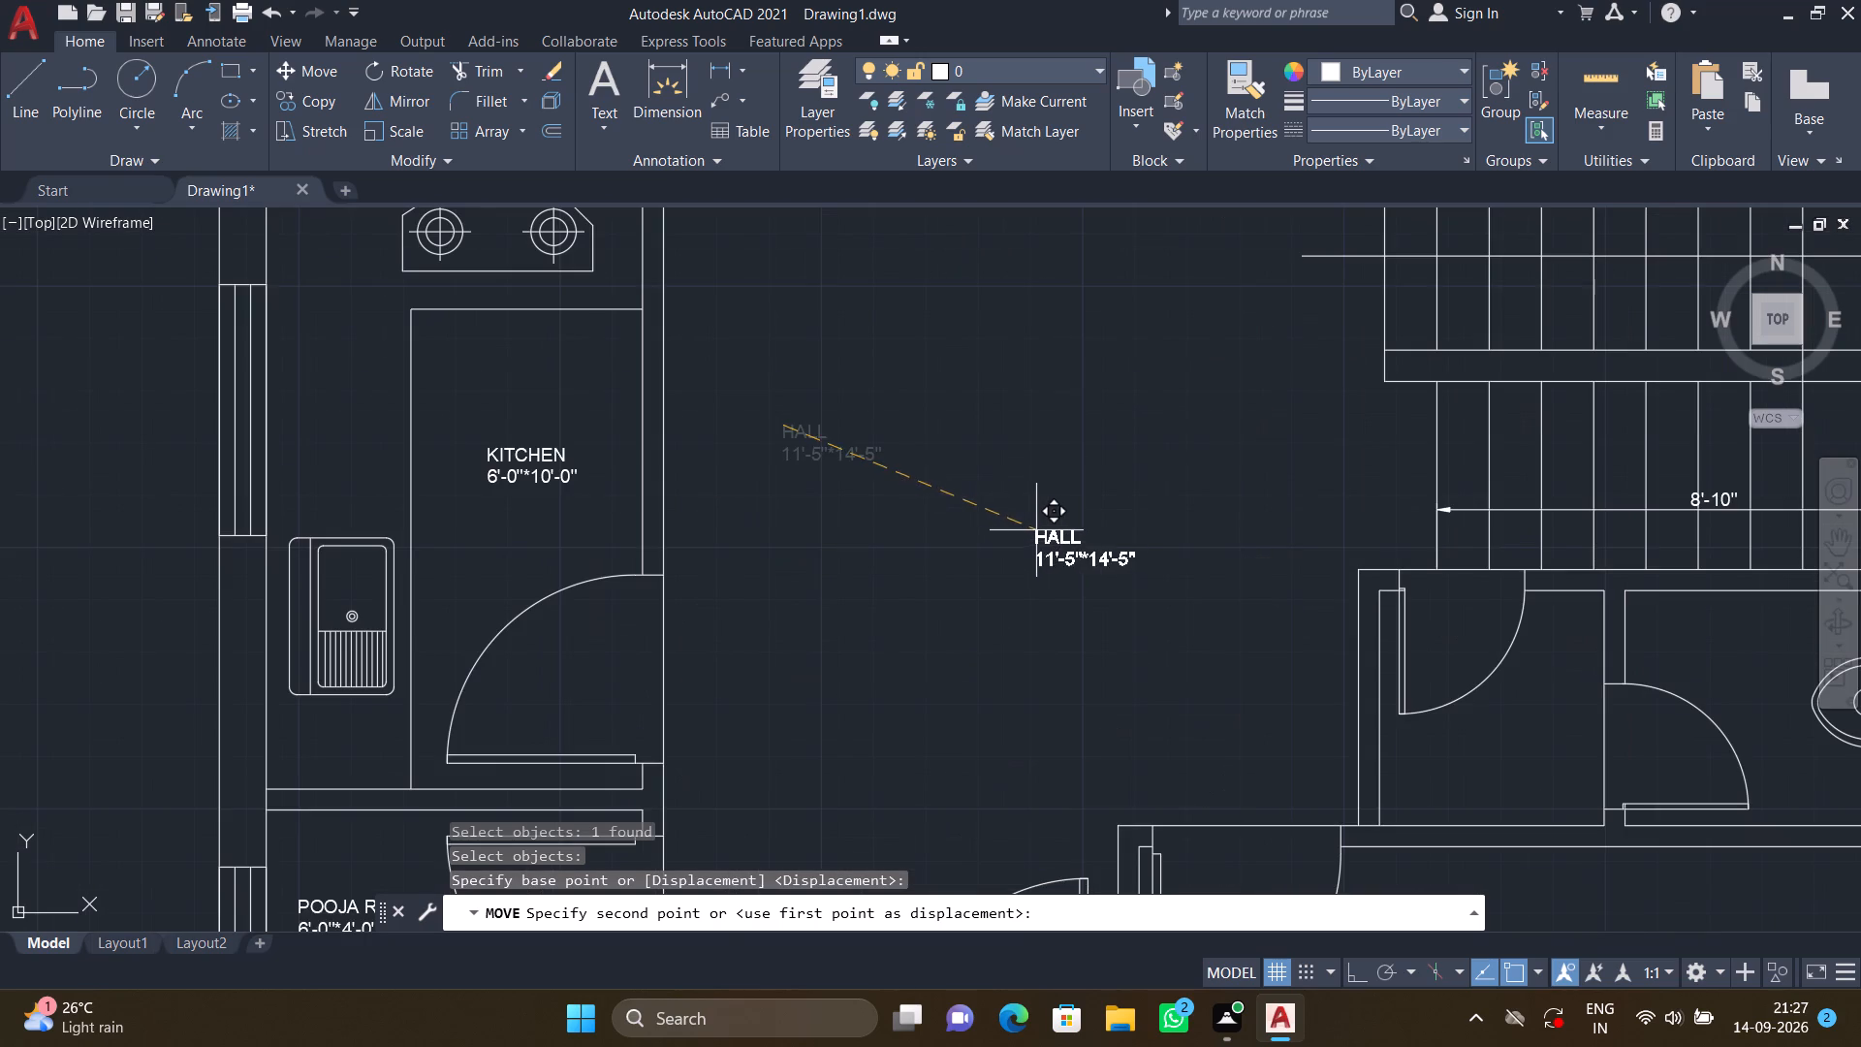
click(978, 513)
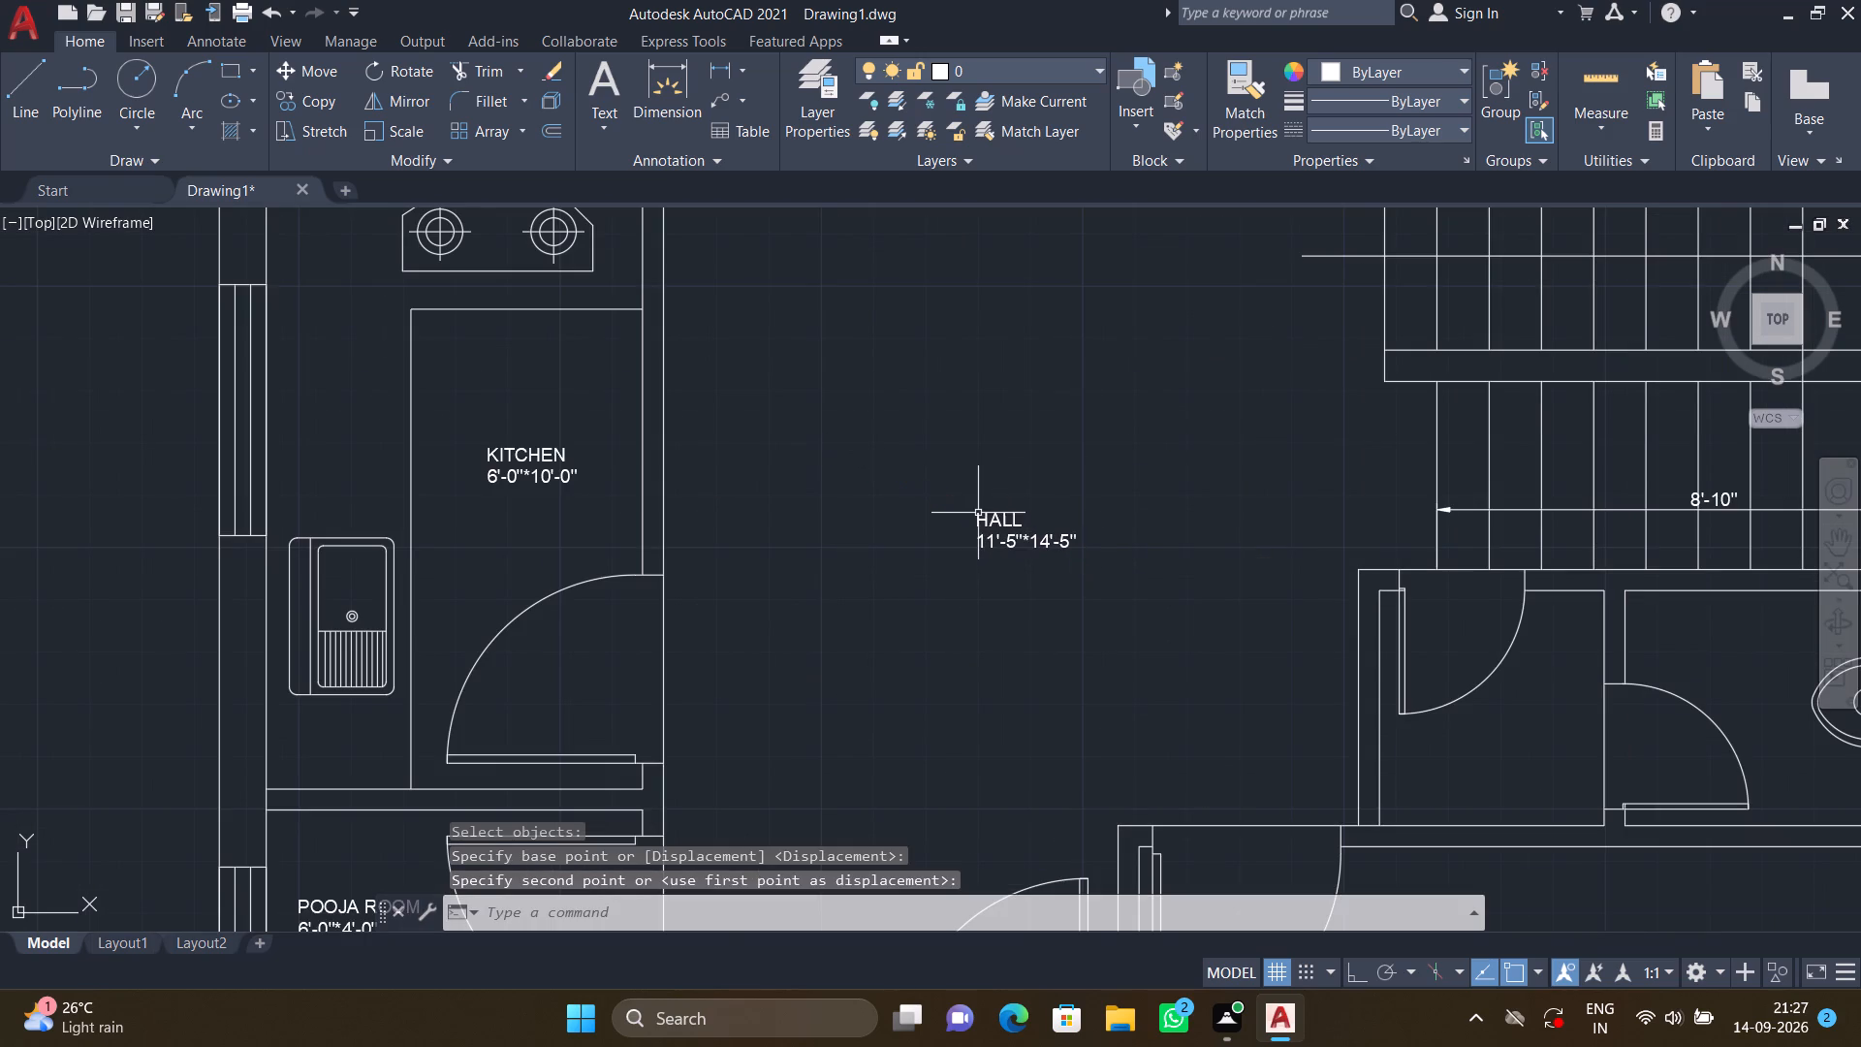
Add the two-line multiline text "WASH" and "3'-7"*4'-6"" in the small room beside the toilet, just below its door swing.
scroll(997, 451, down, 3)
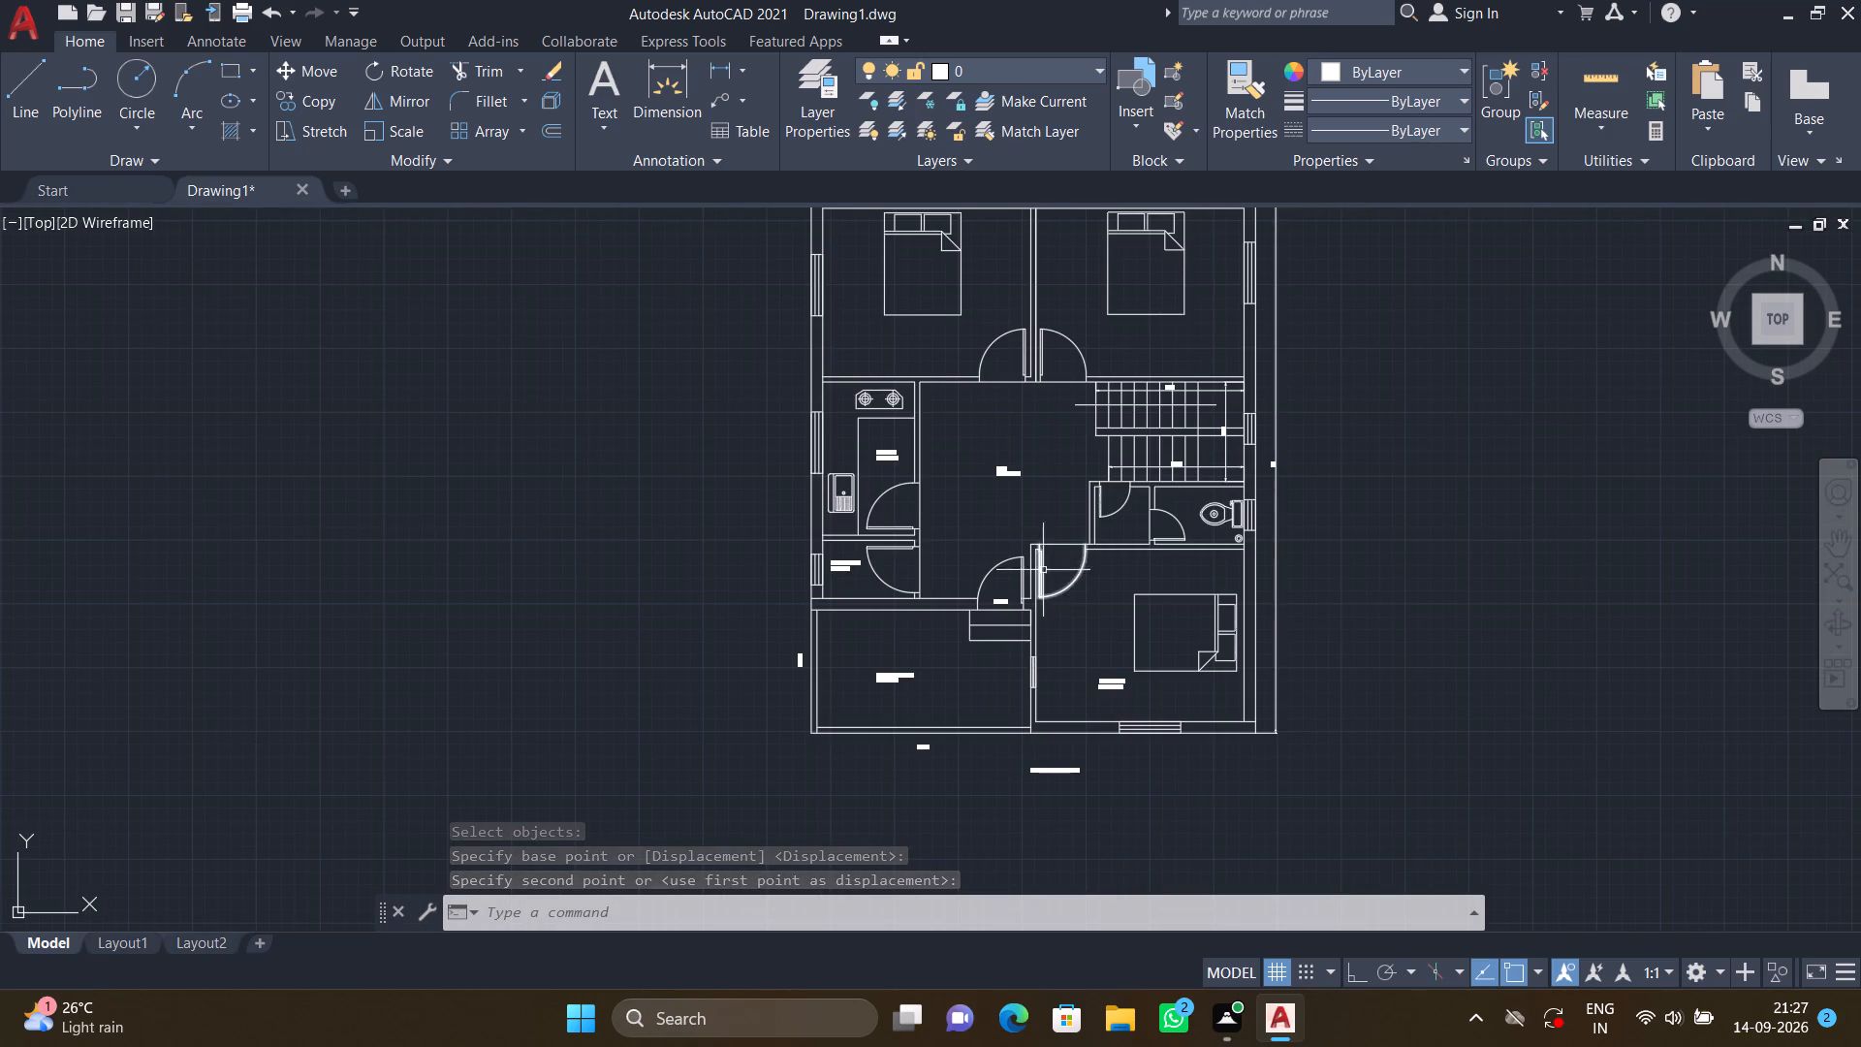
middle_drag(1227, 562, 1078, 503)
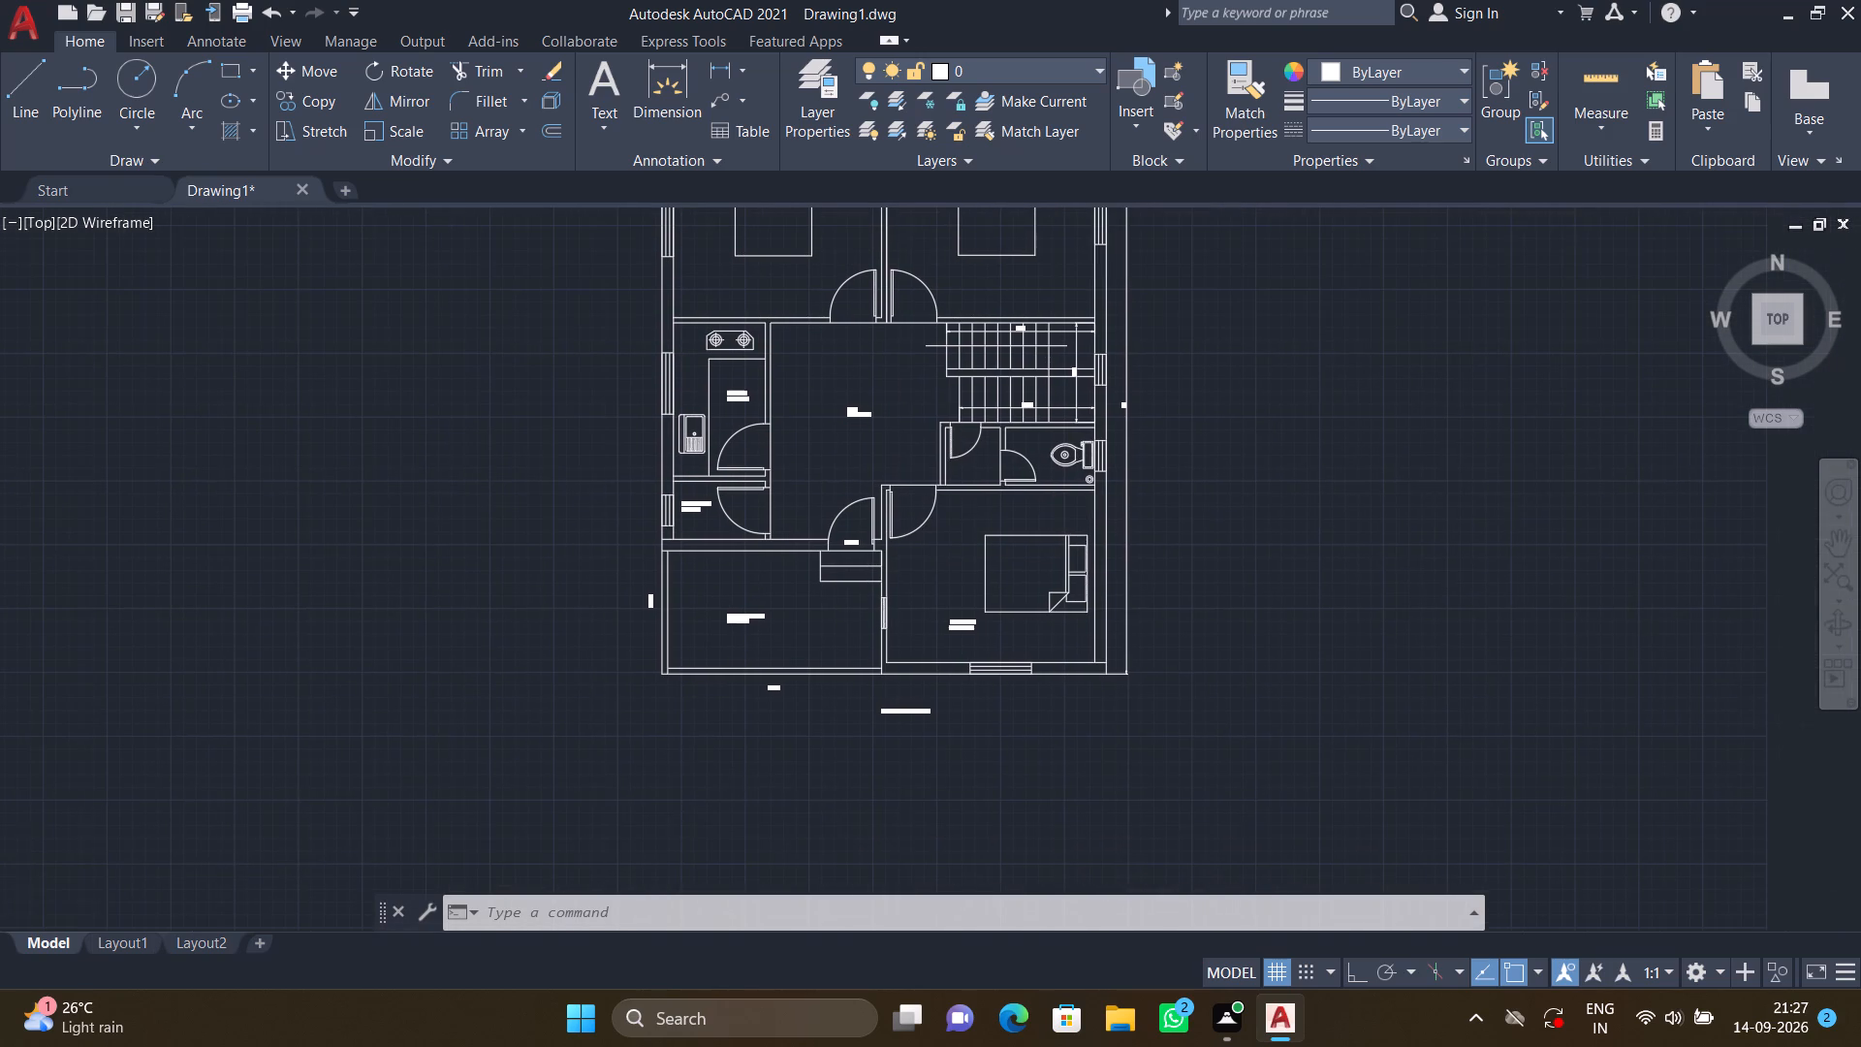
scroll(979, 477, up, 3)
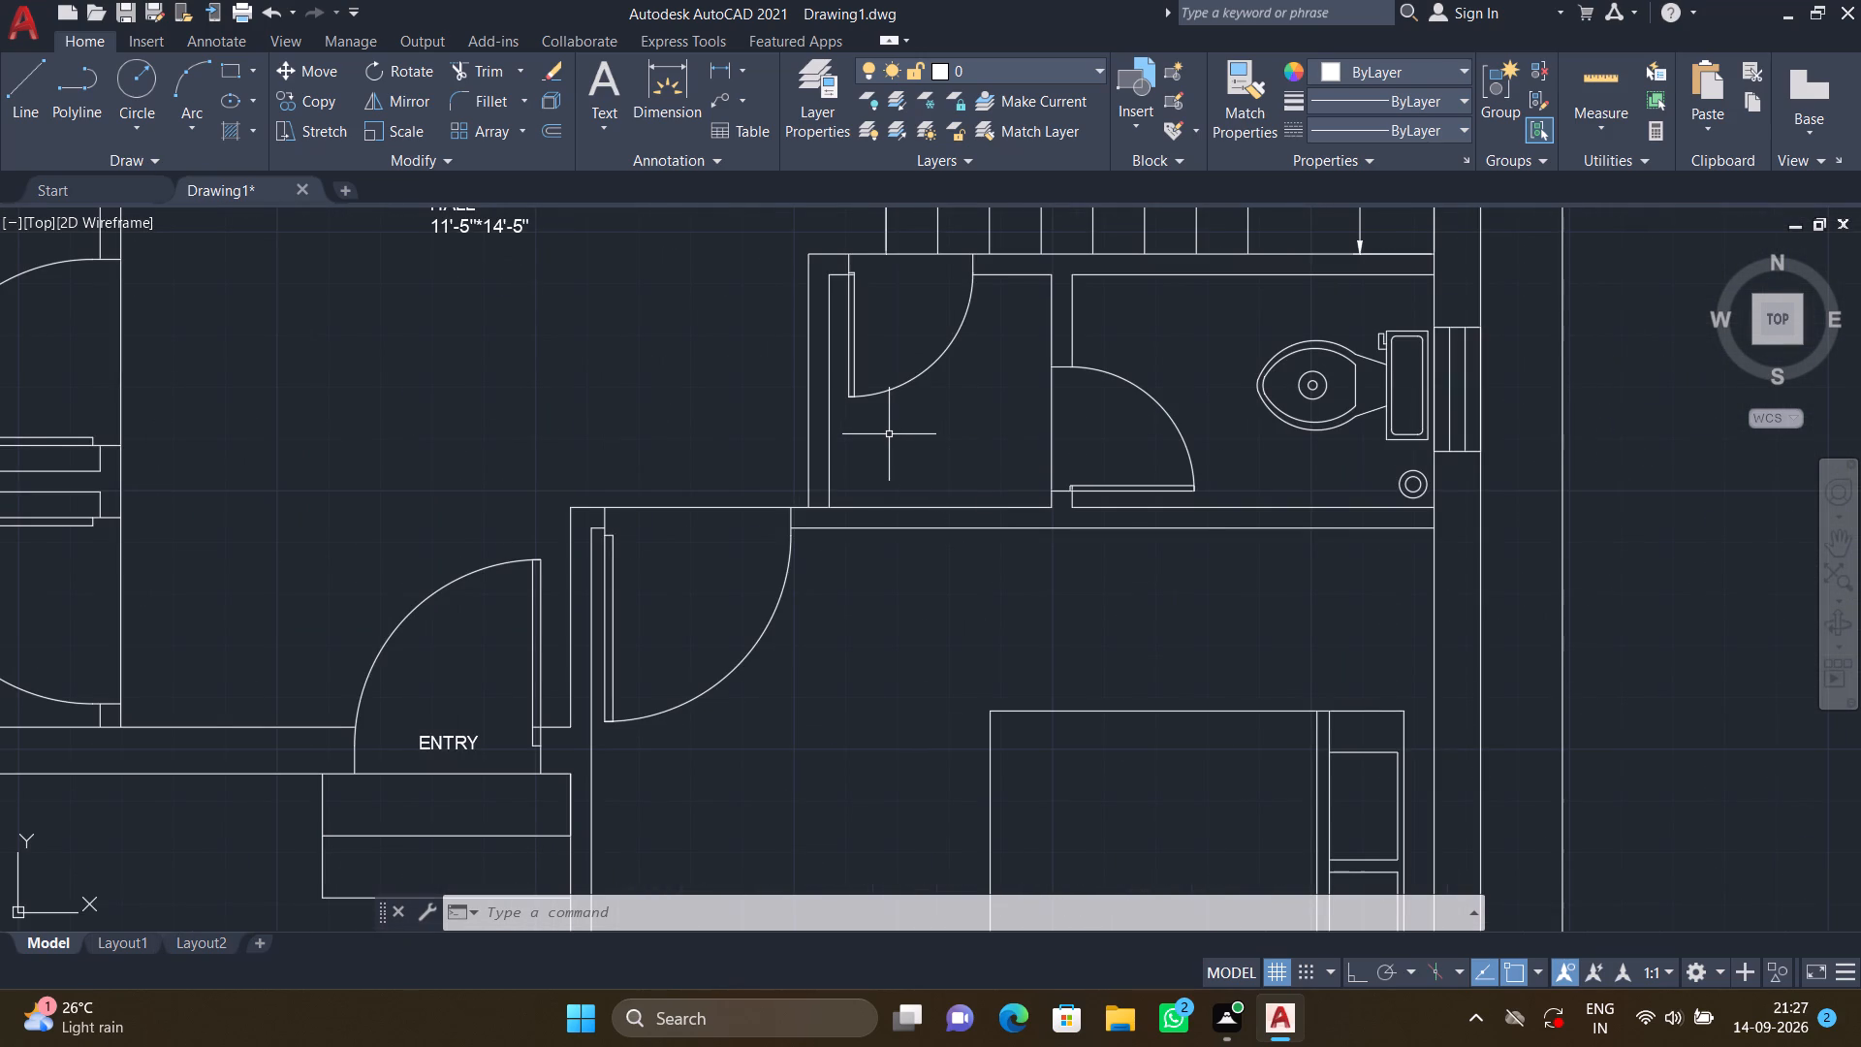
text(MT)
key(Return)
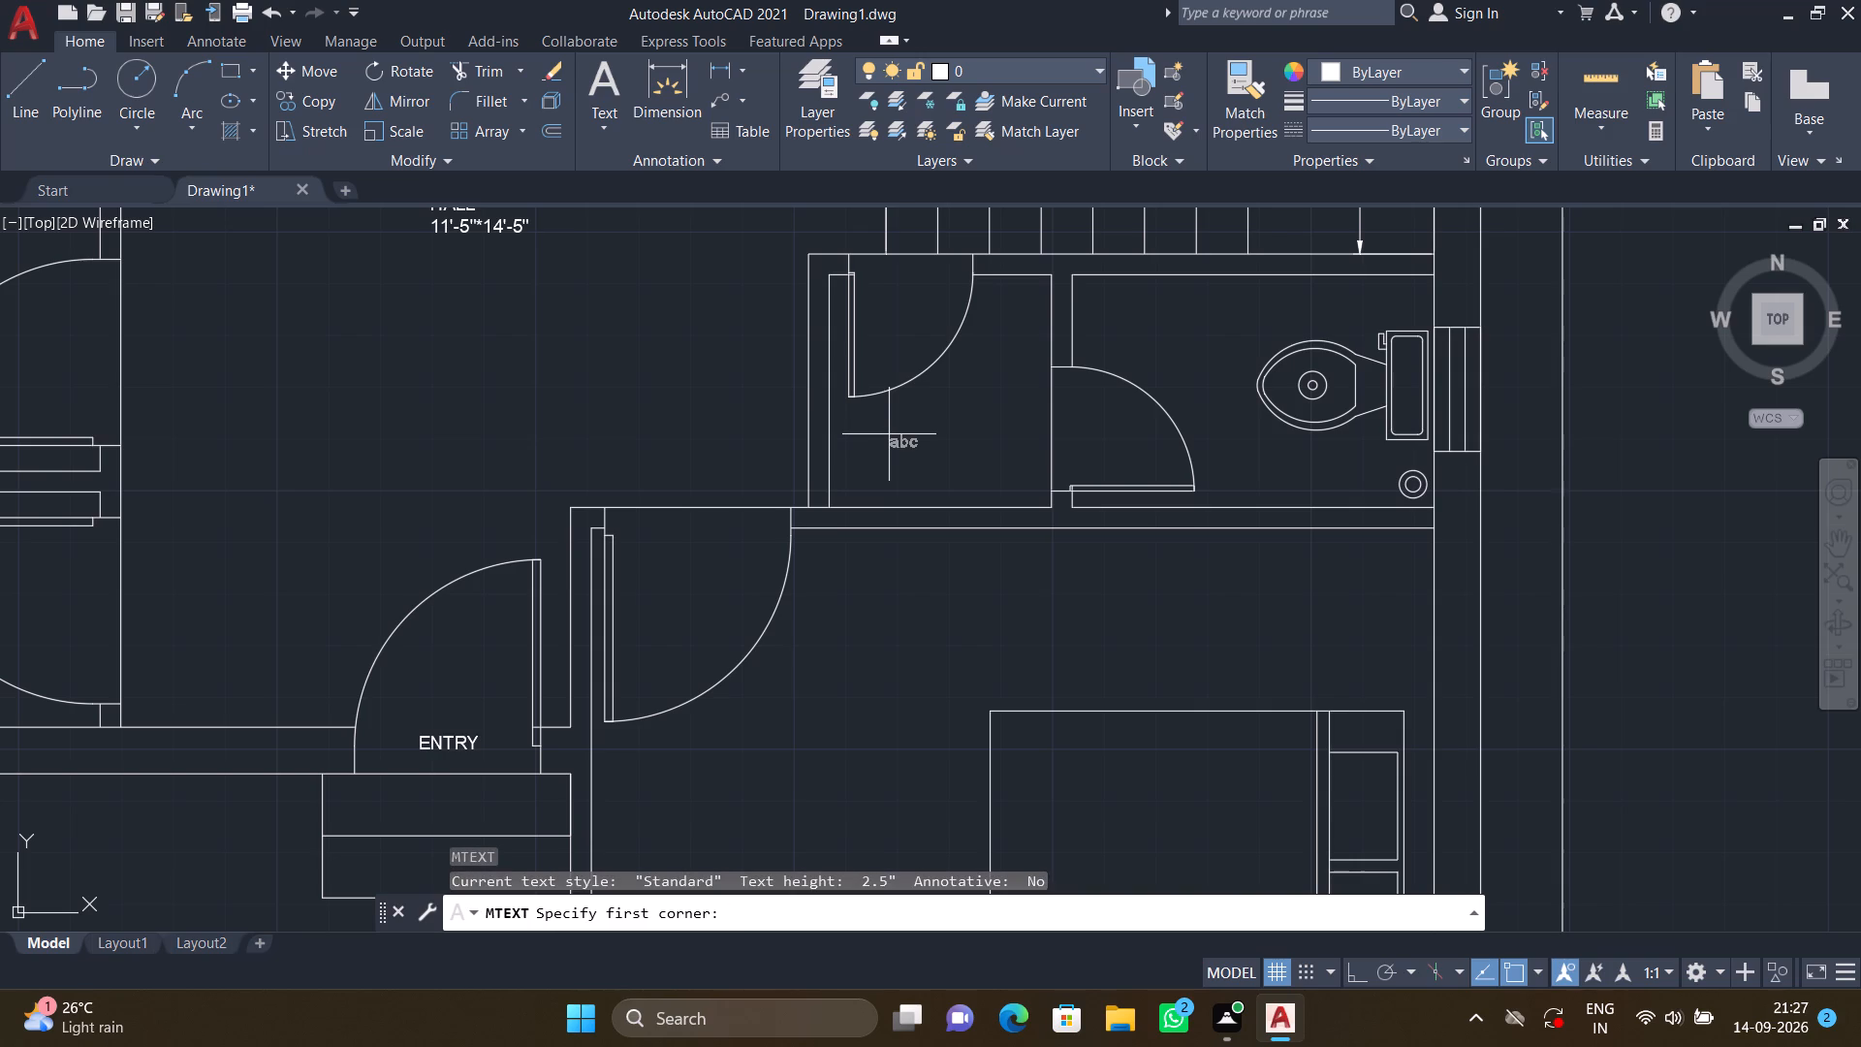
scroll(839, 416, up, 2)
click(862, 415)
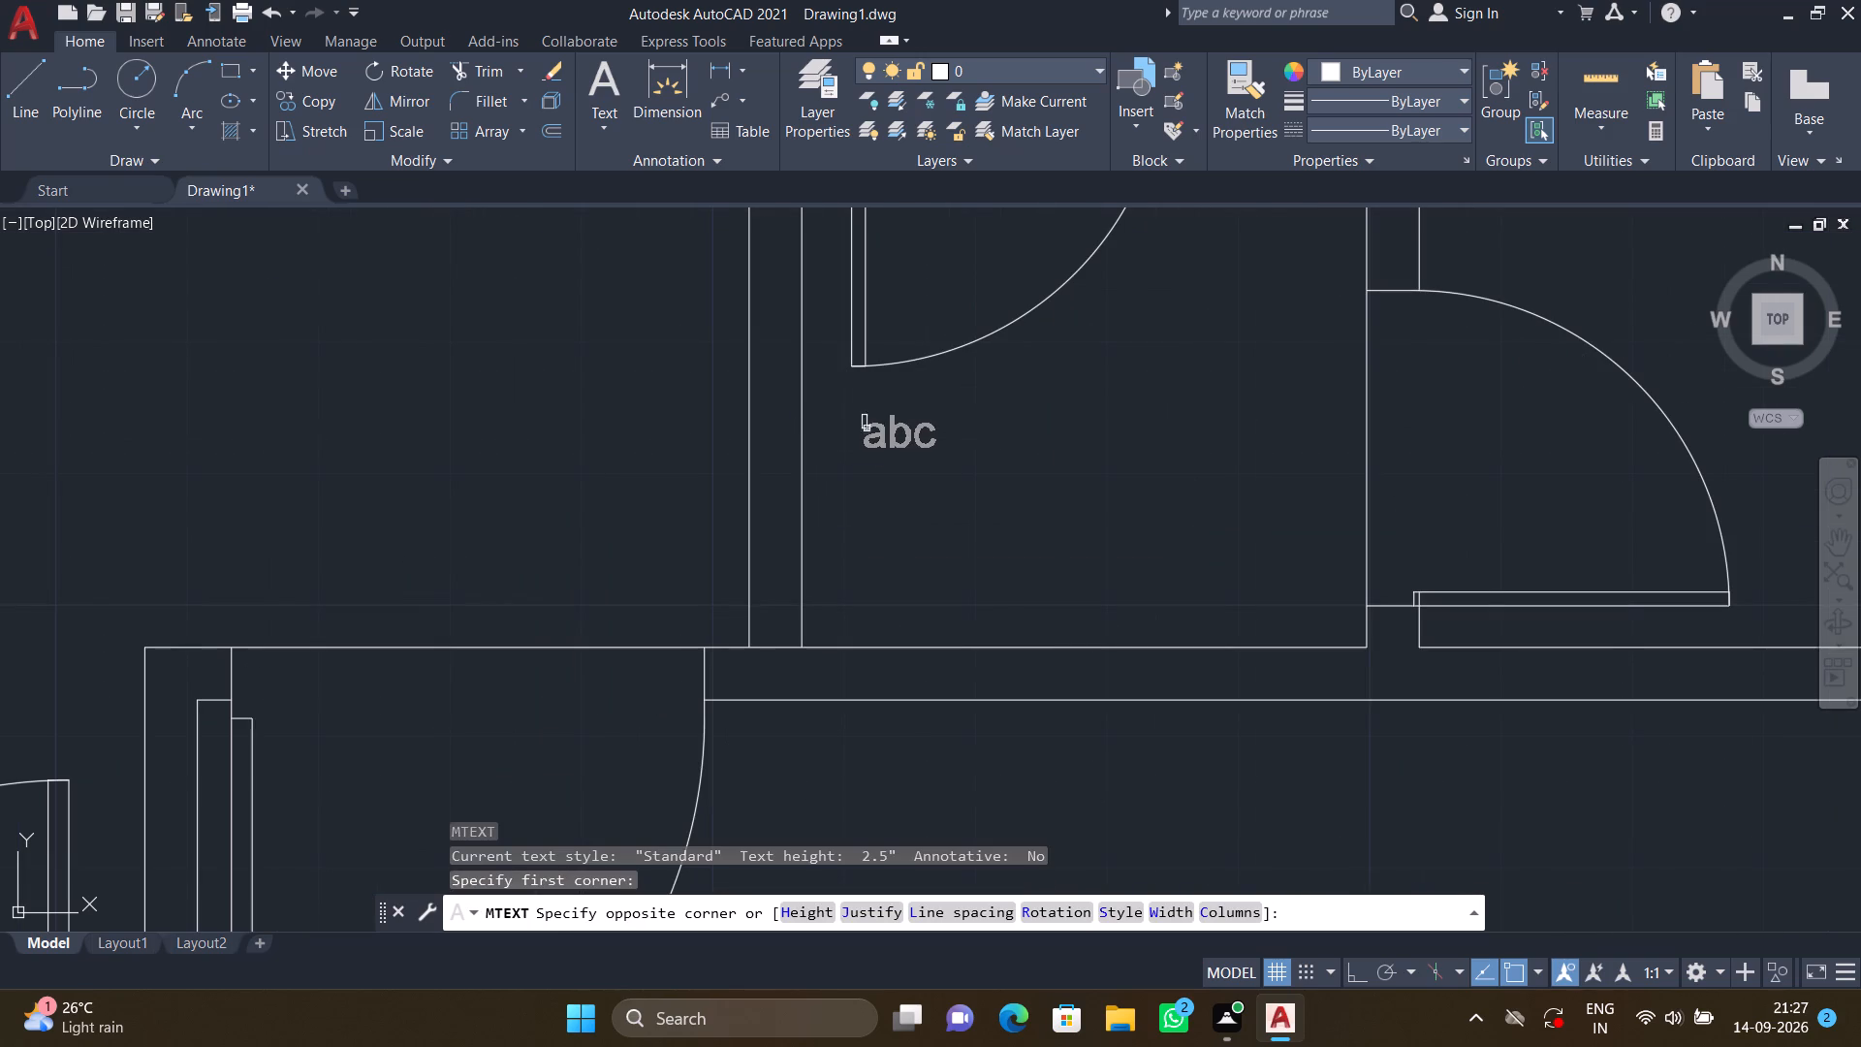
click(1190, 504)
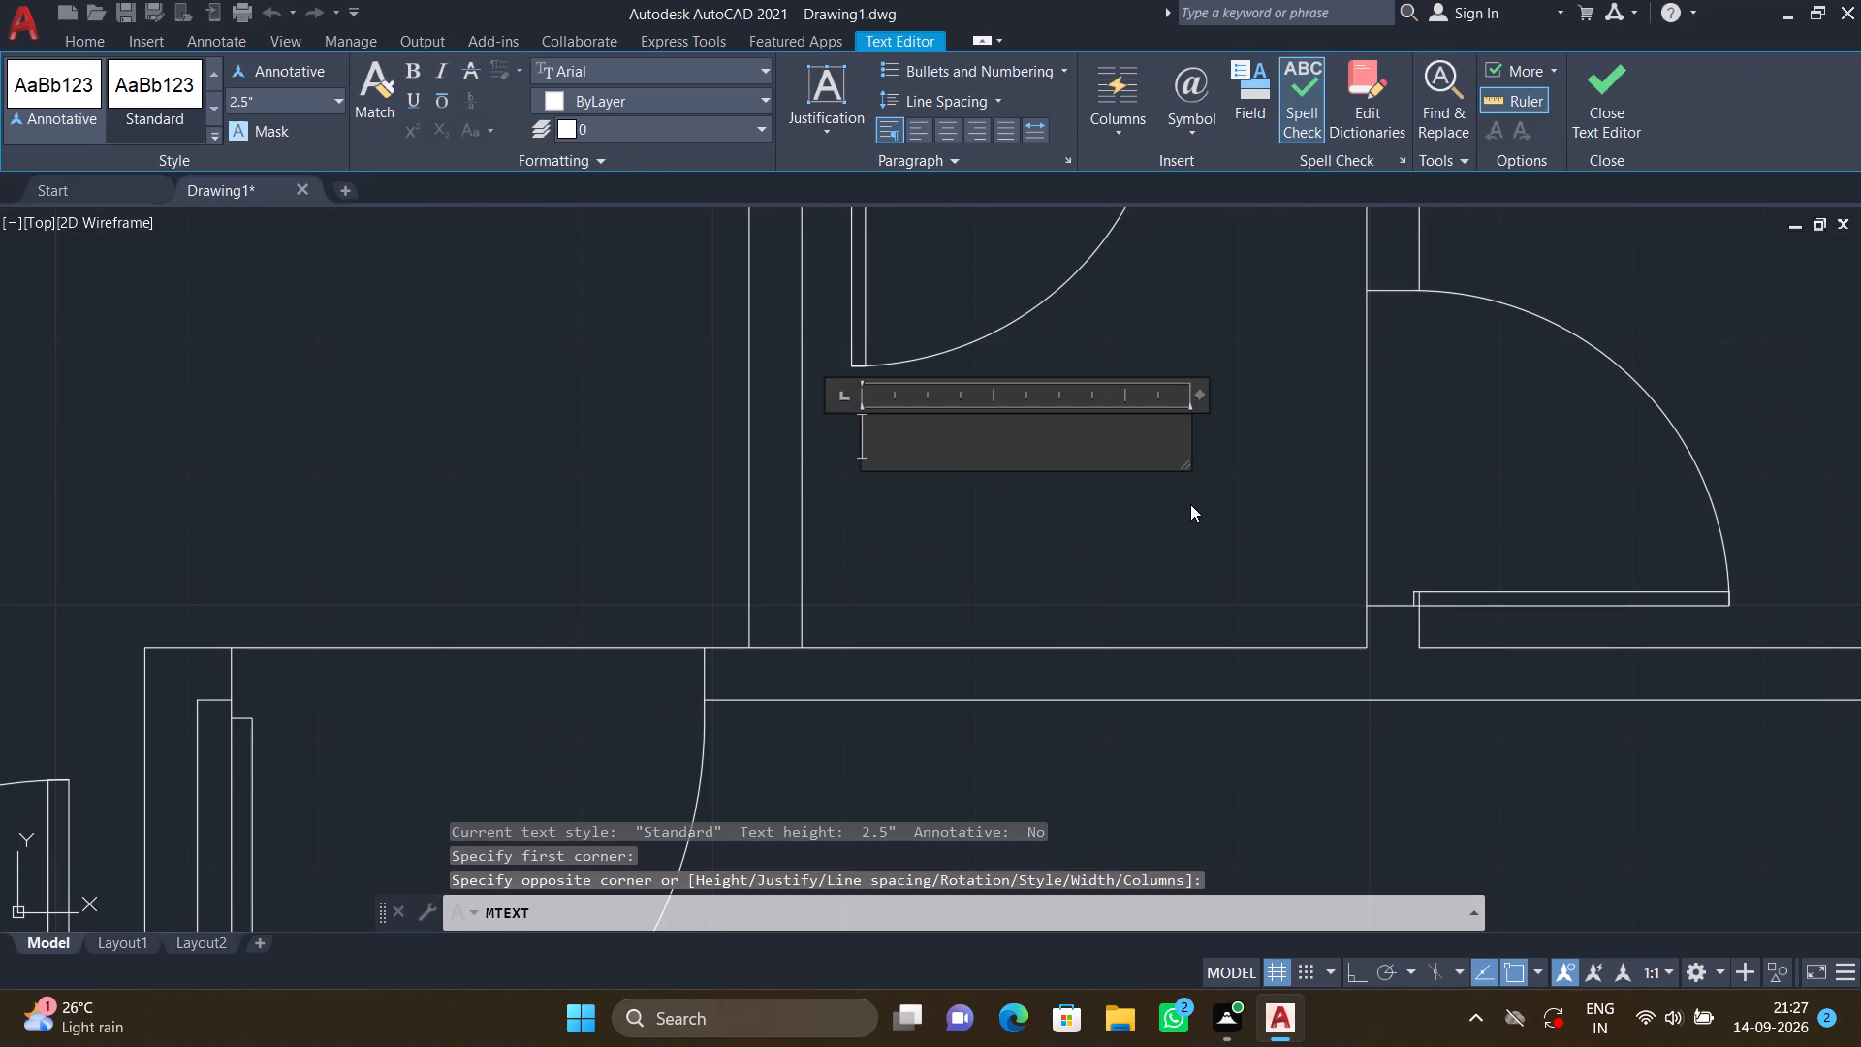
text(WAS)
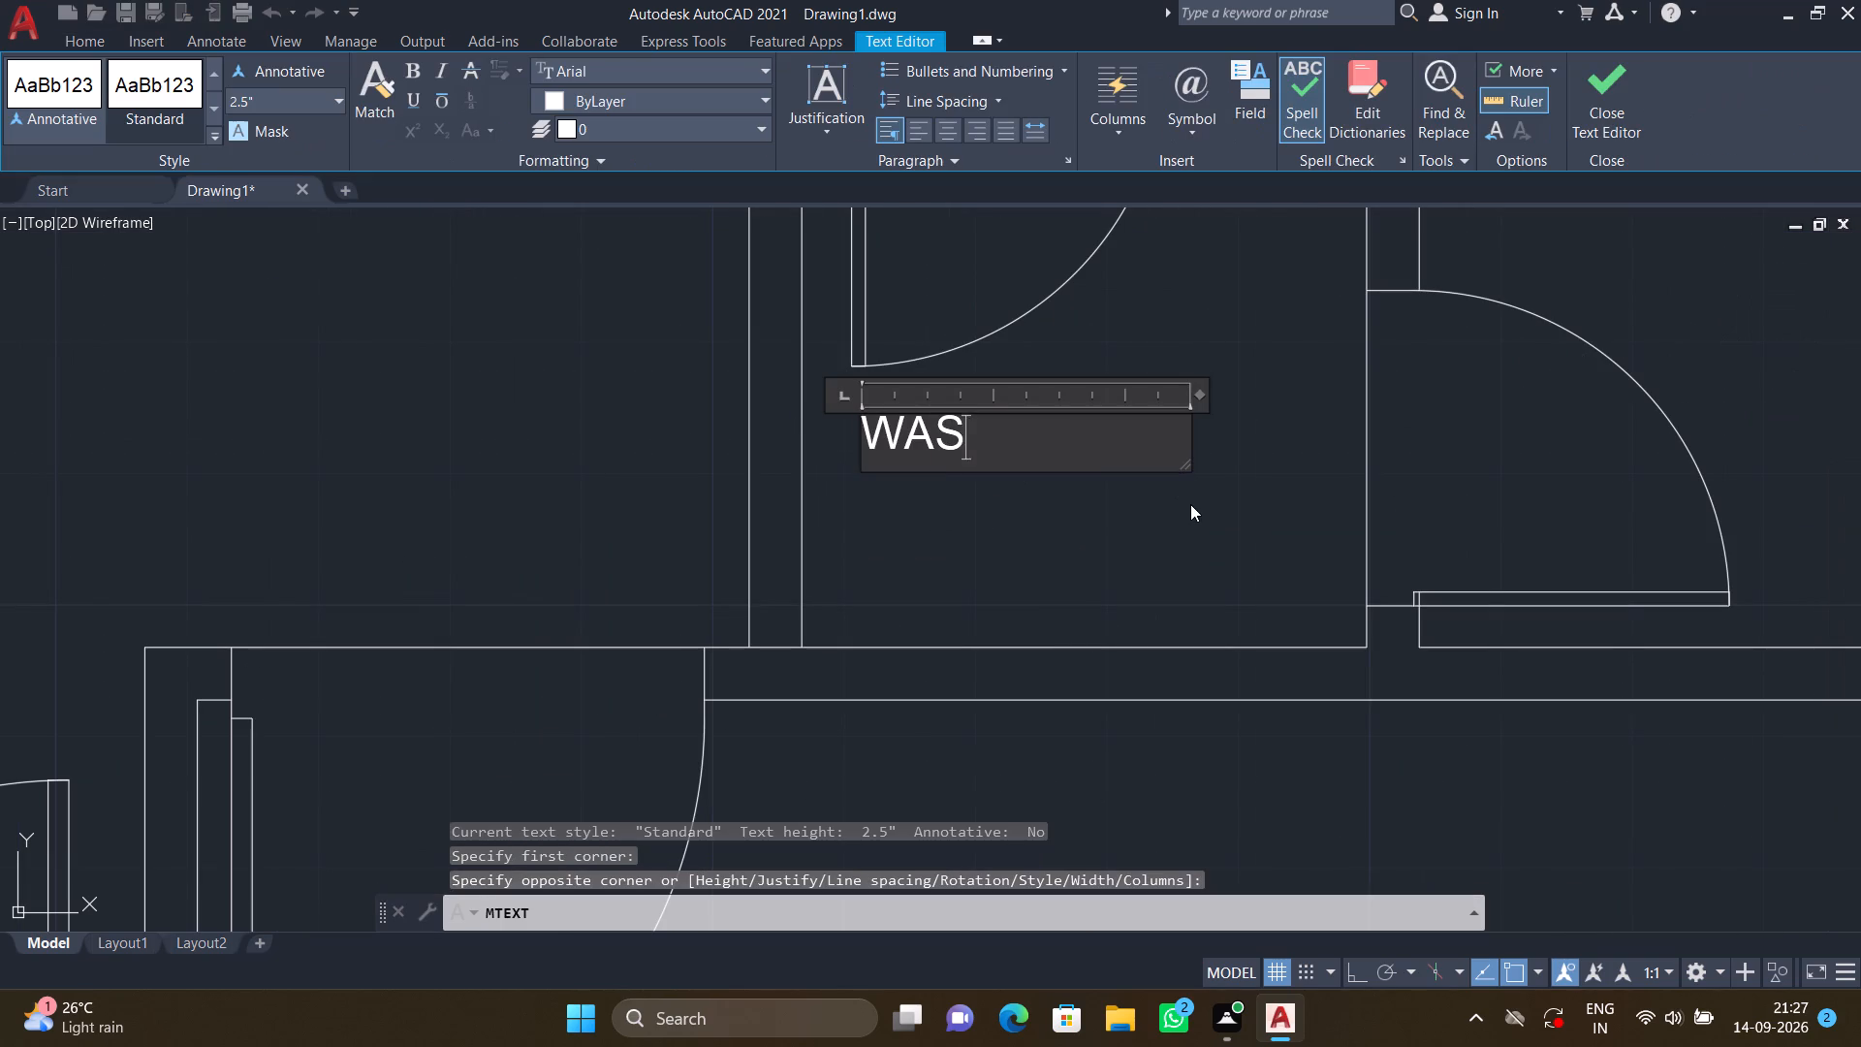
key(h)
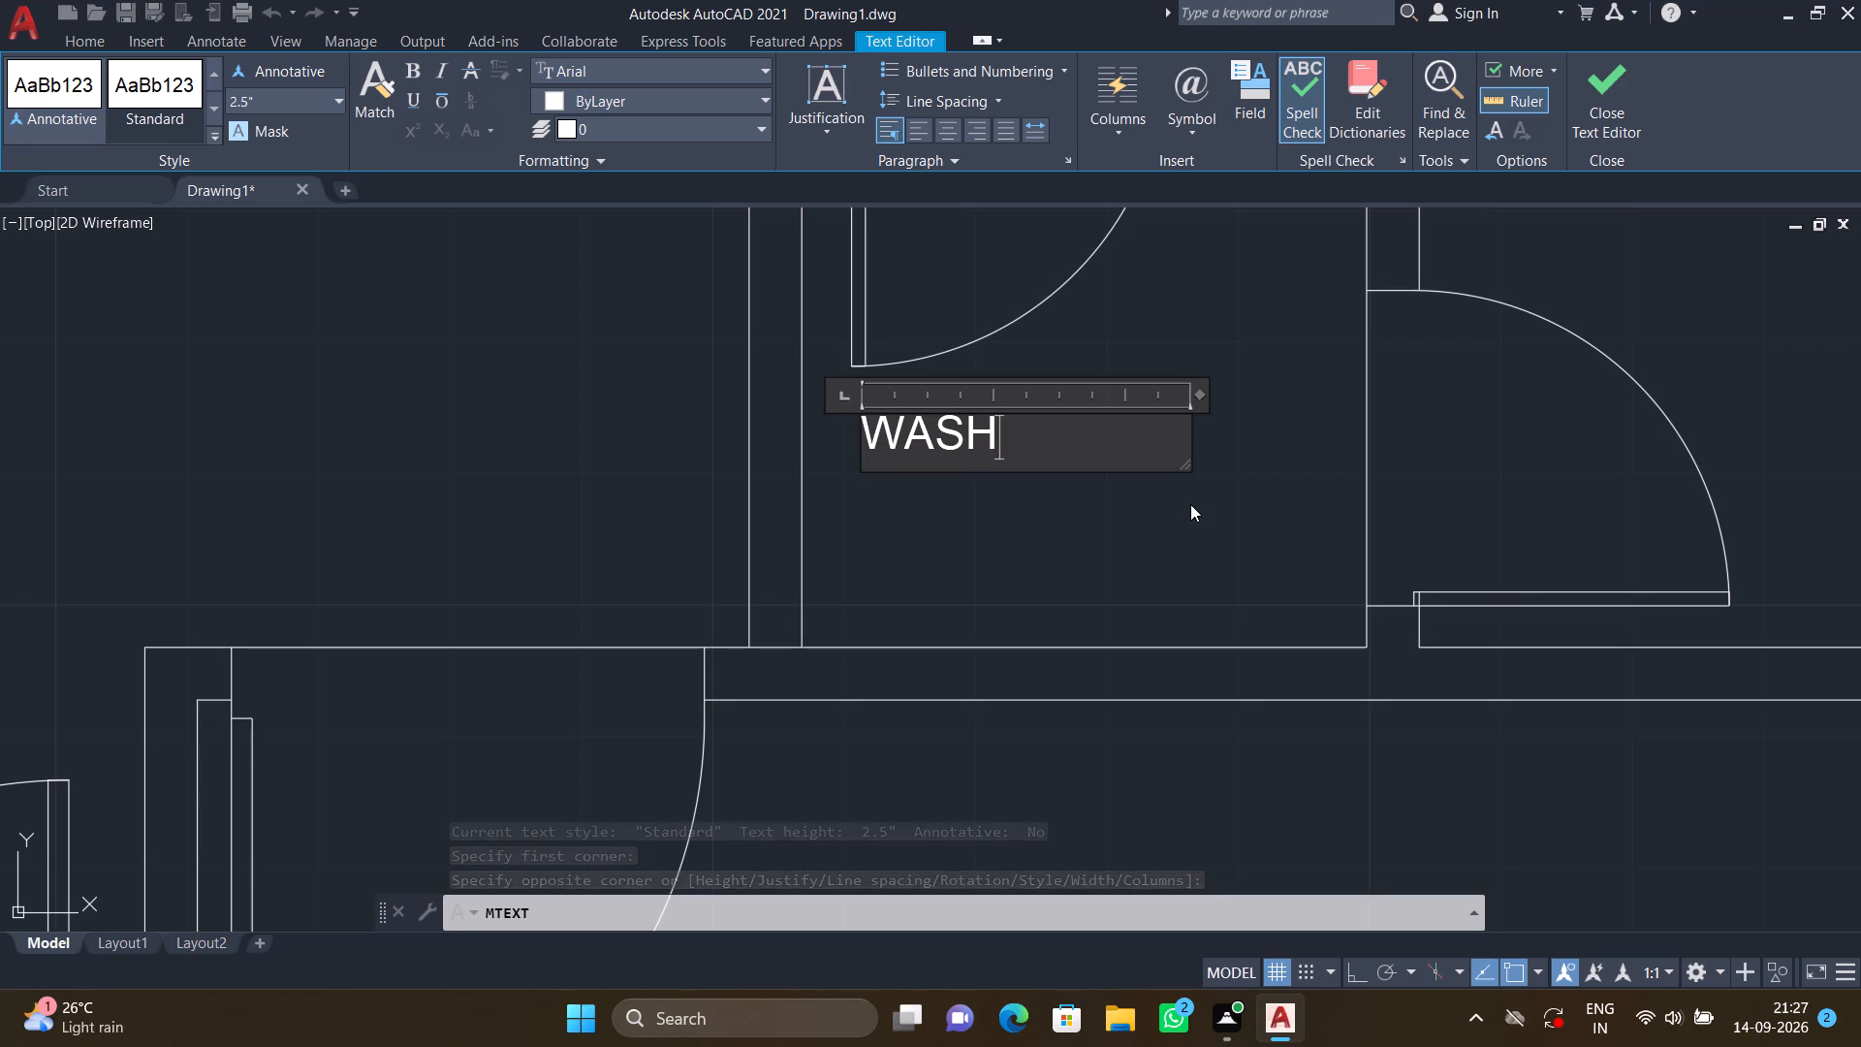
key(Return)
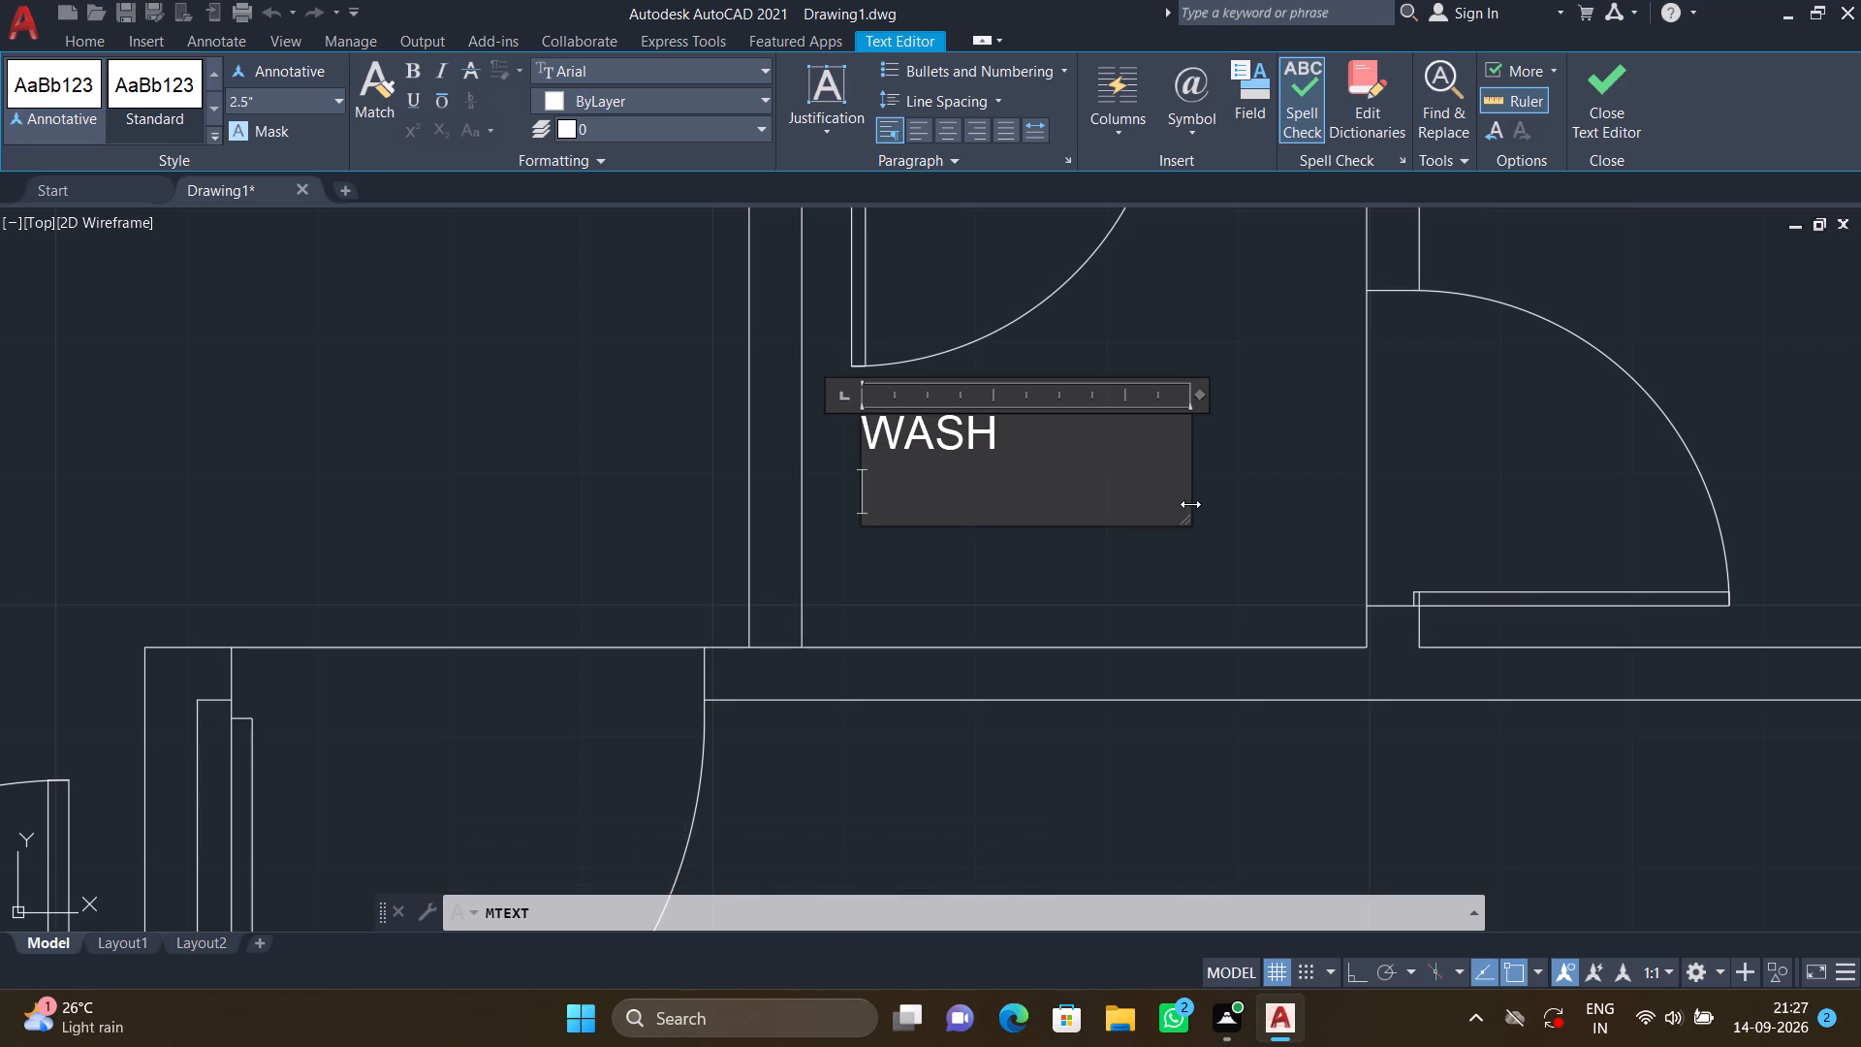
key(3)
key(apostrophe)
text(-7")
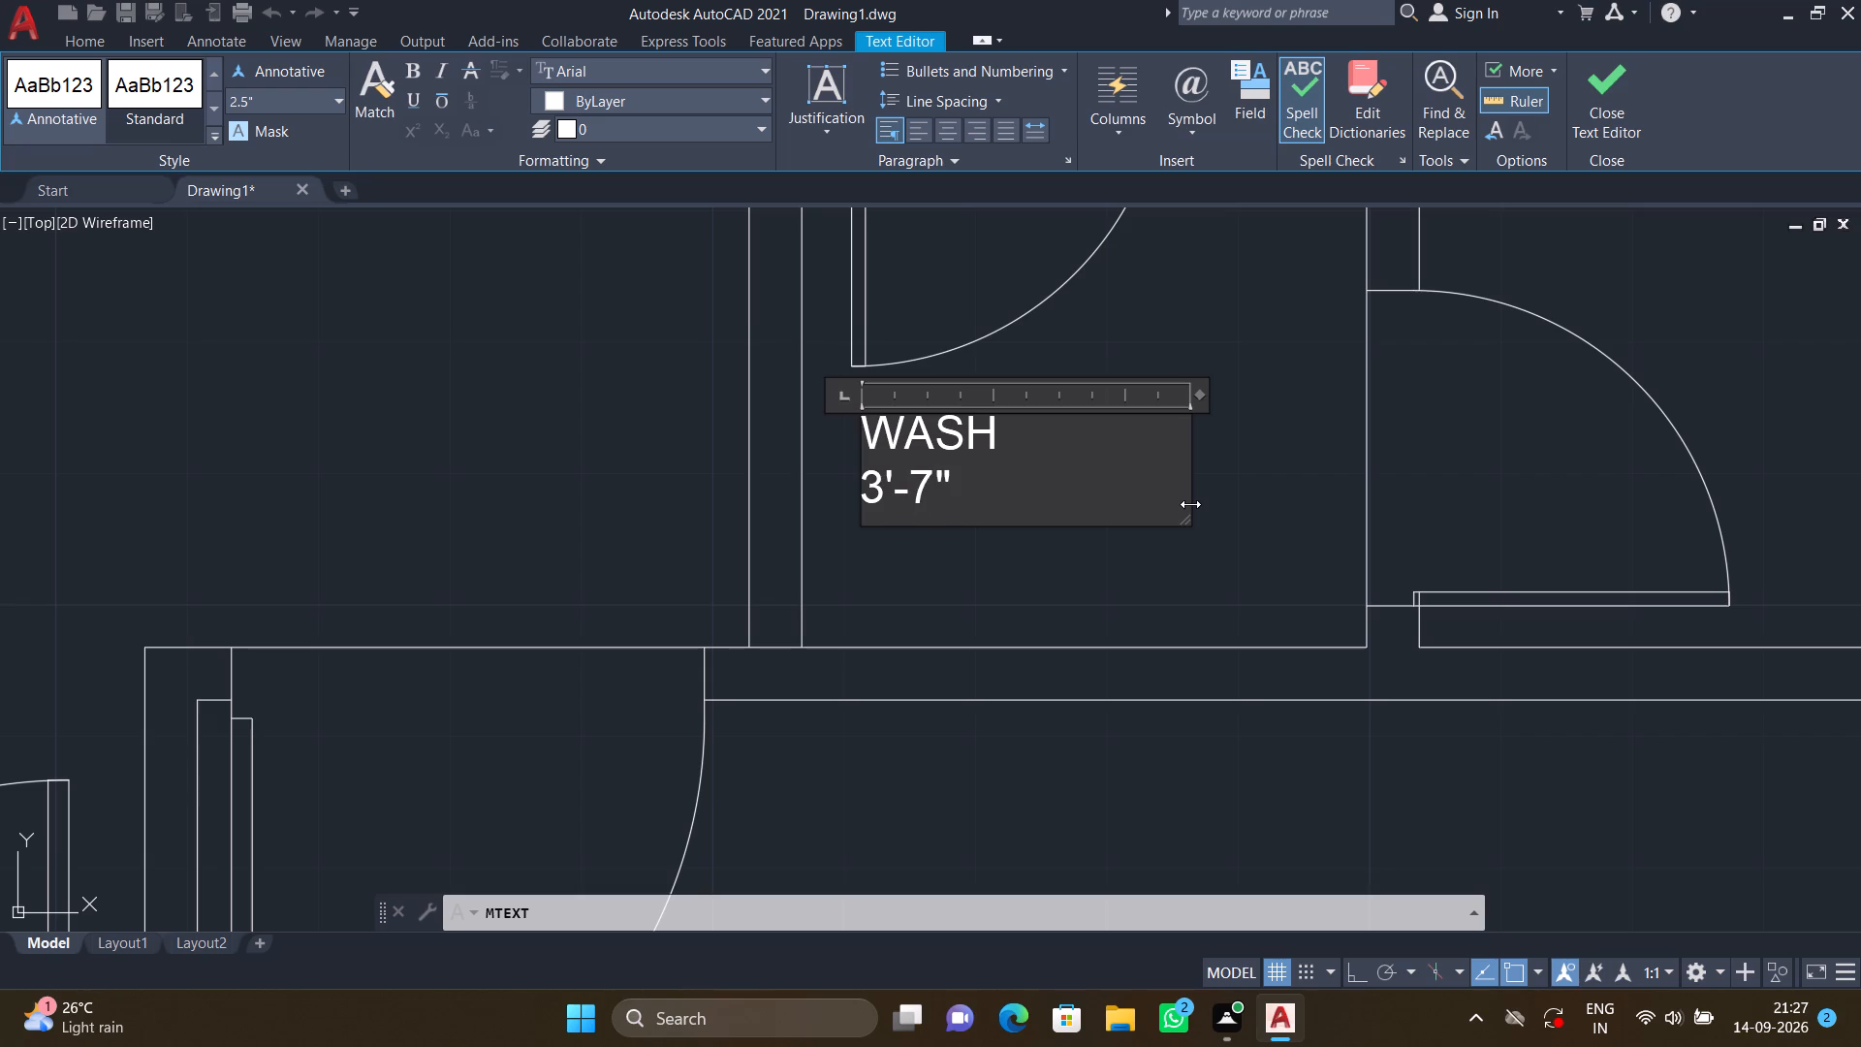
key(asterisk)
text(4')
text(-6")
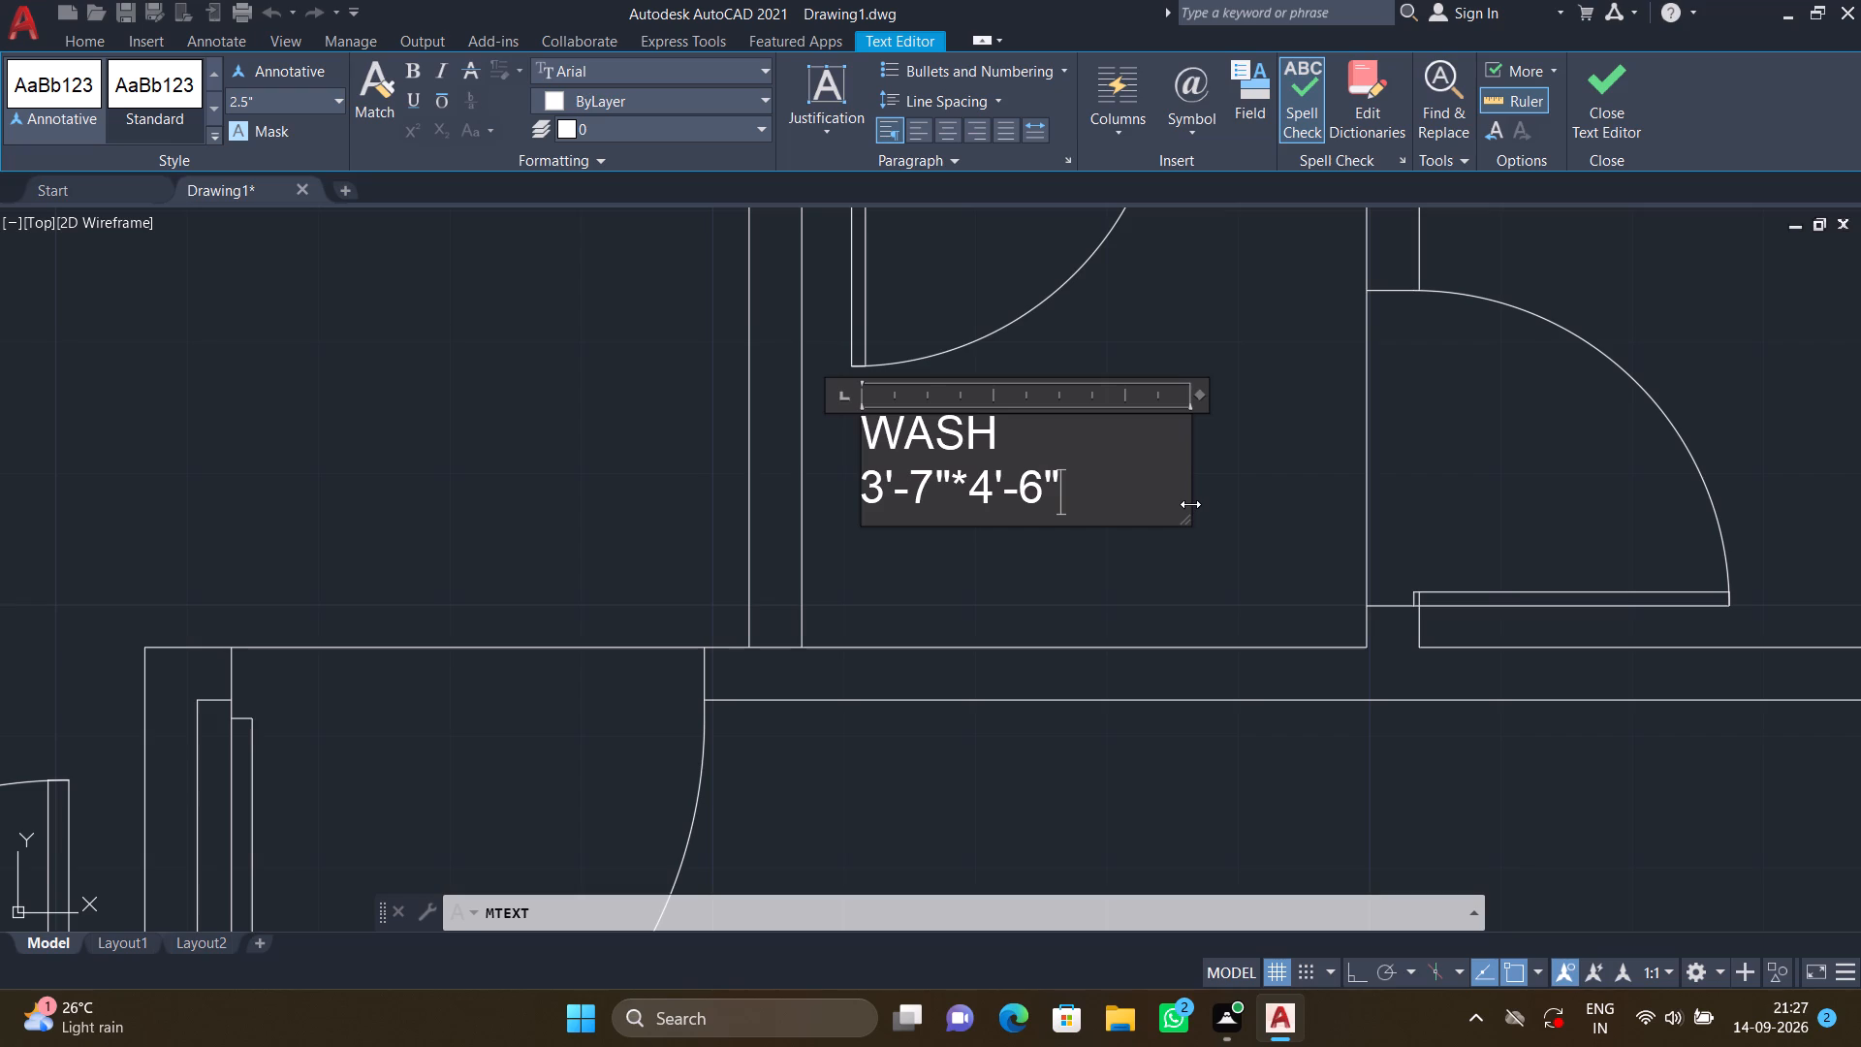
key(Return)
key(Escape)
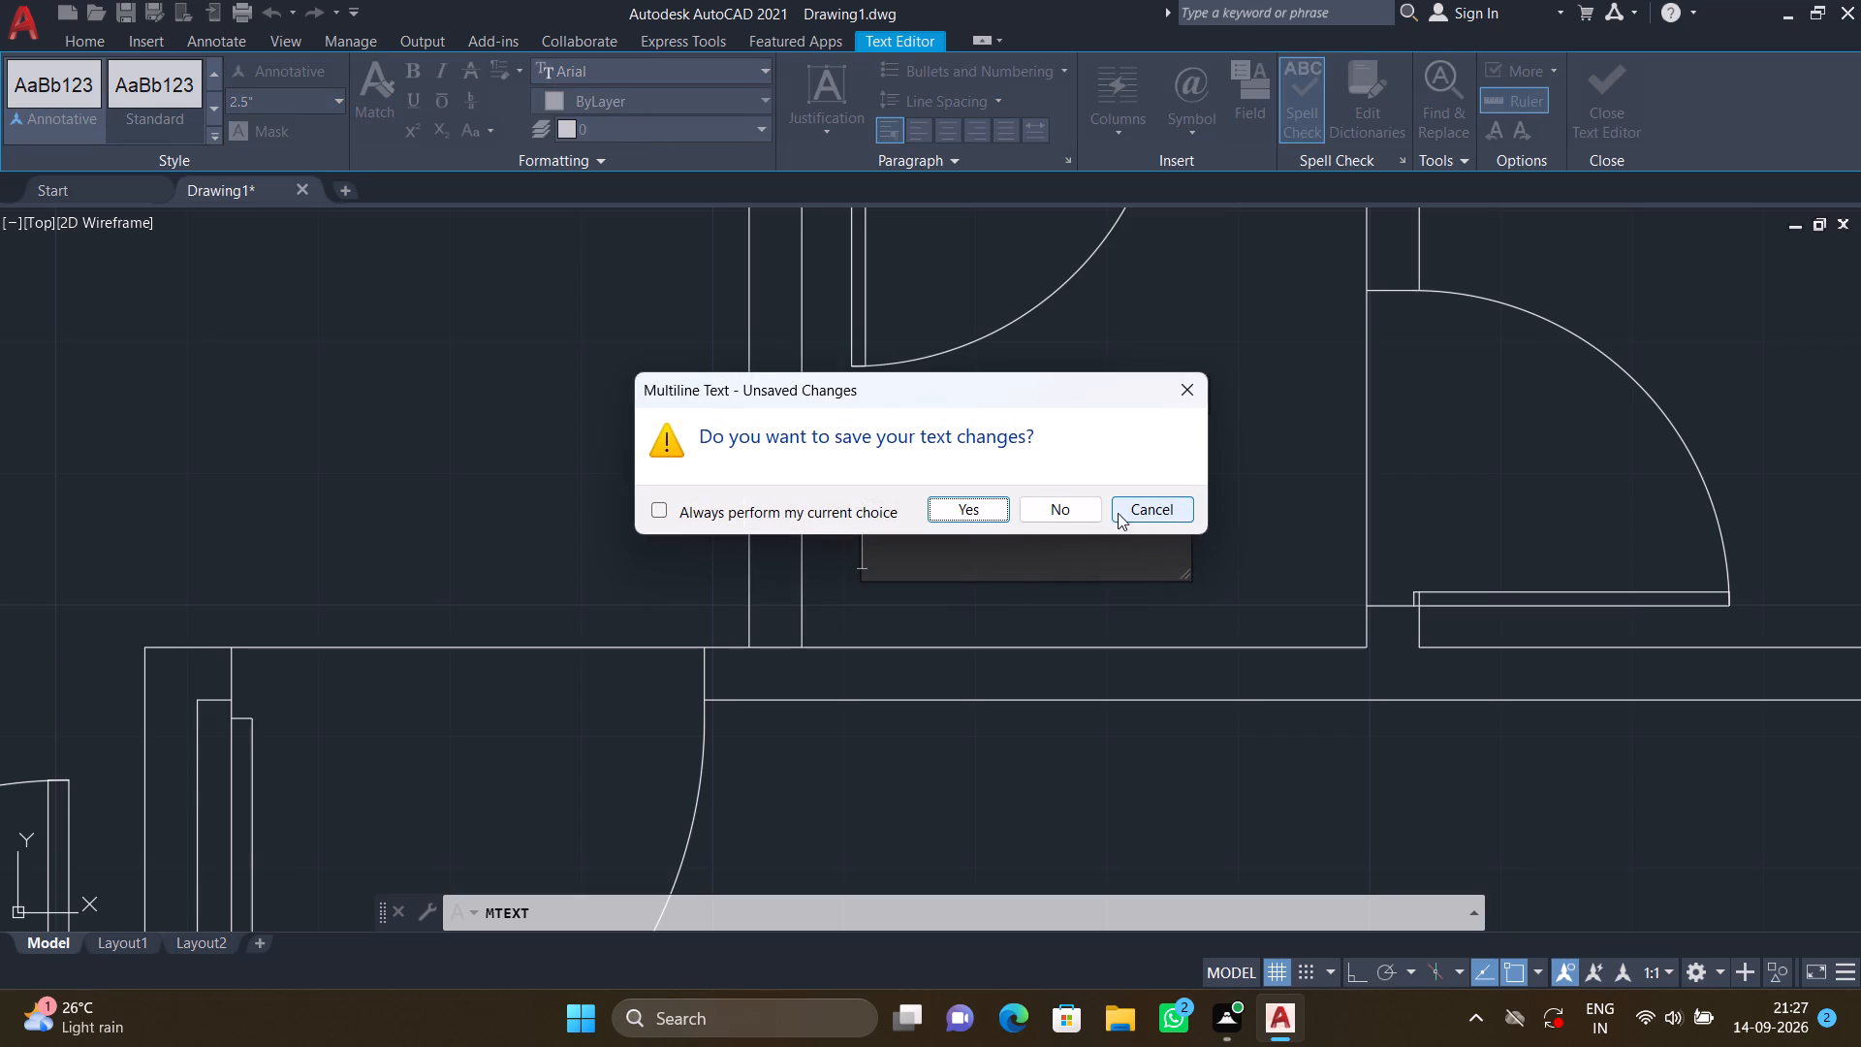
click(954, 502)
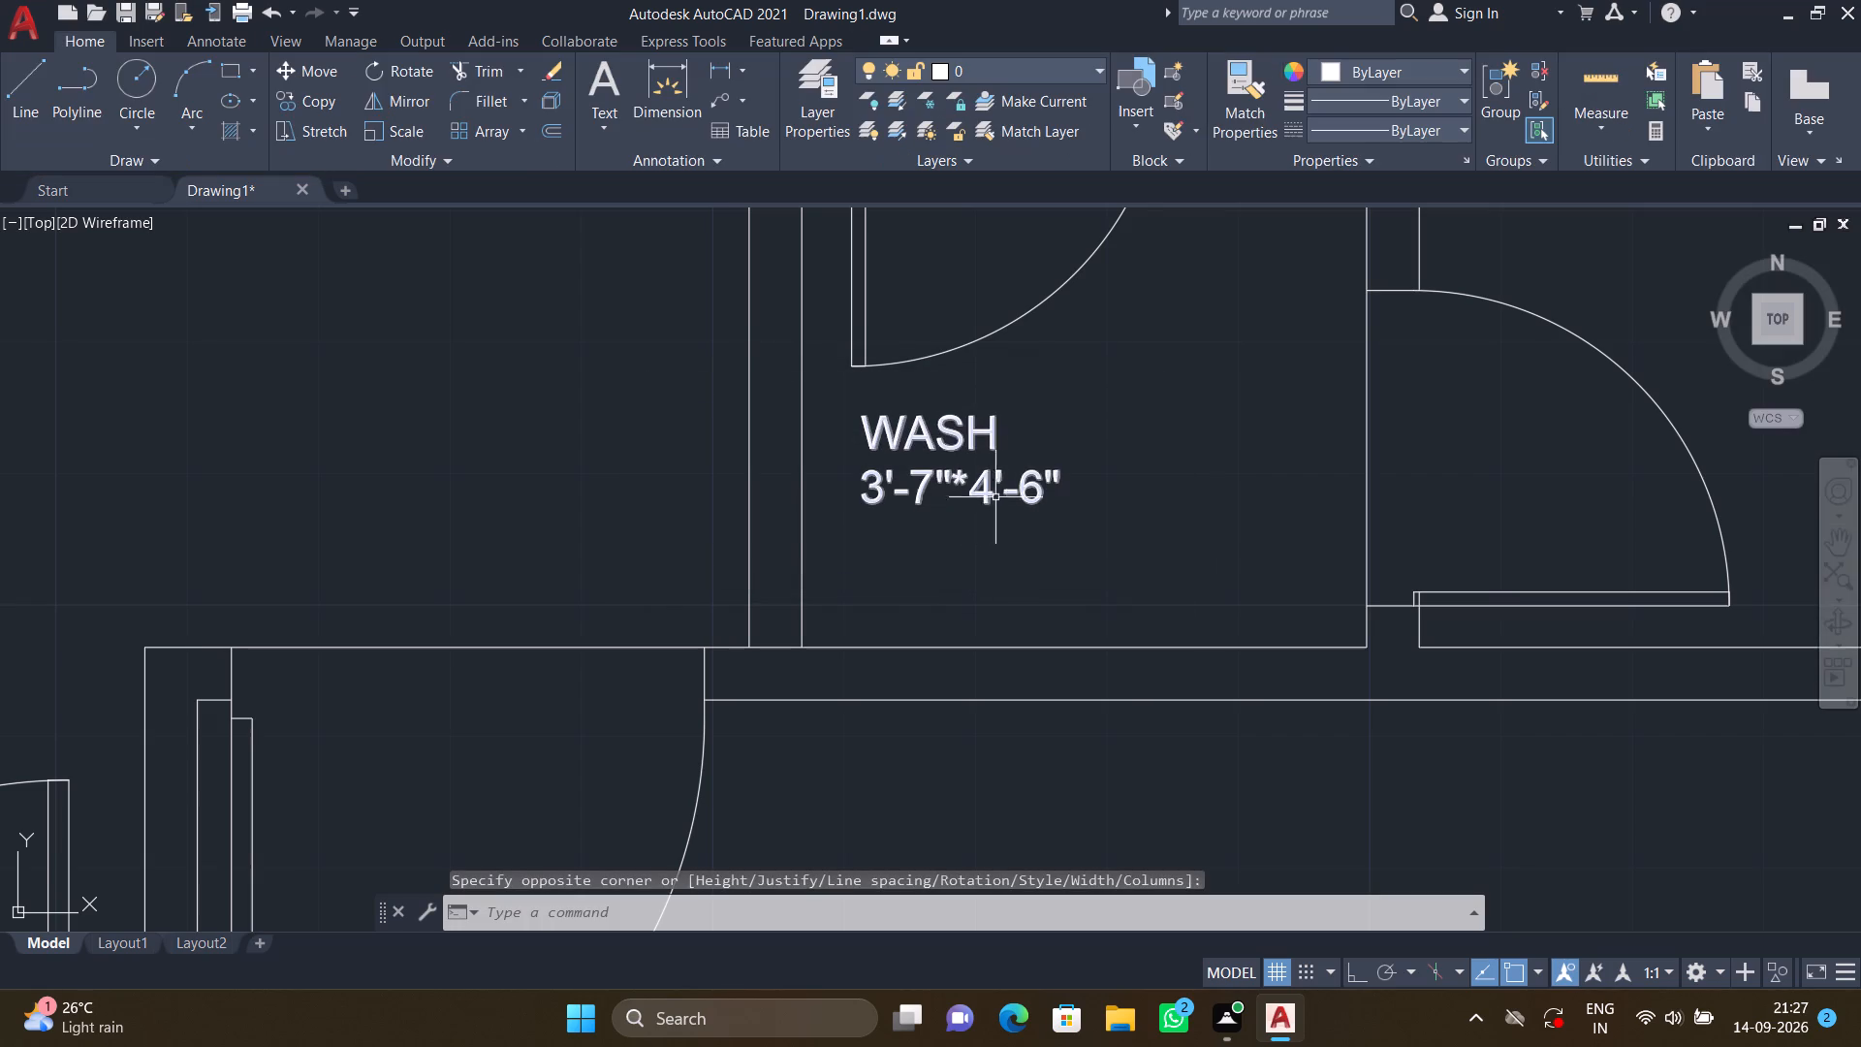
Move the WASH label by its top-left corner away from the nearby side wall and slightly down, toward the middle of the wash room.
key(m)
key(Return)
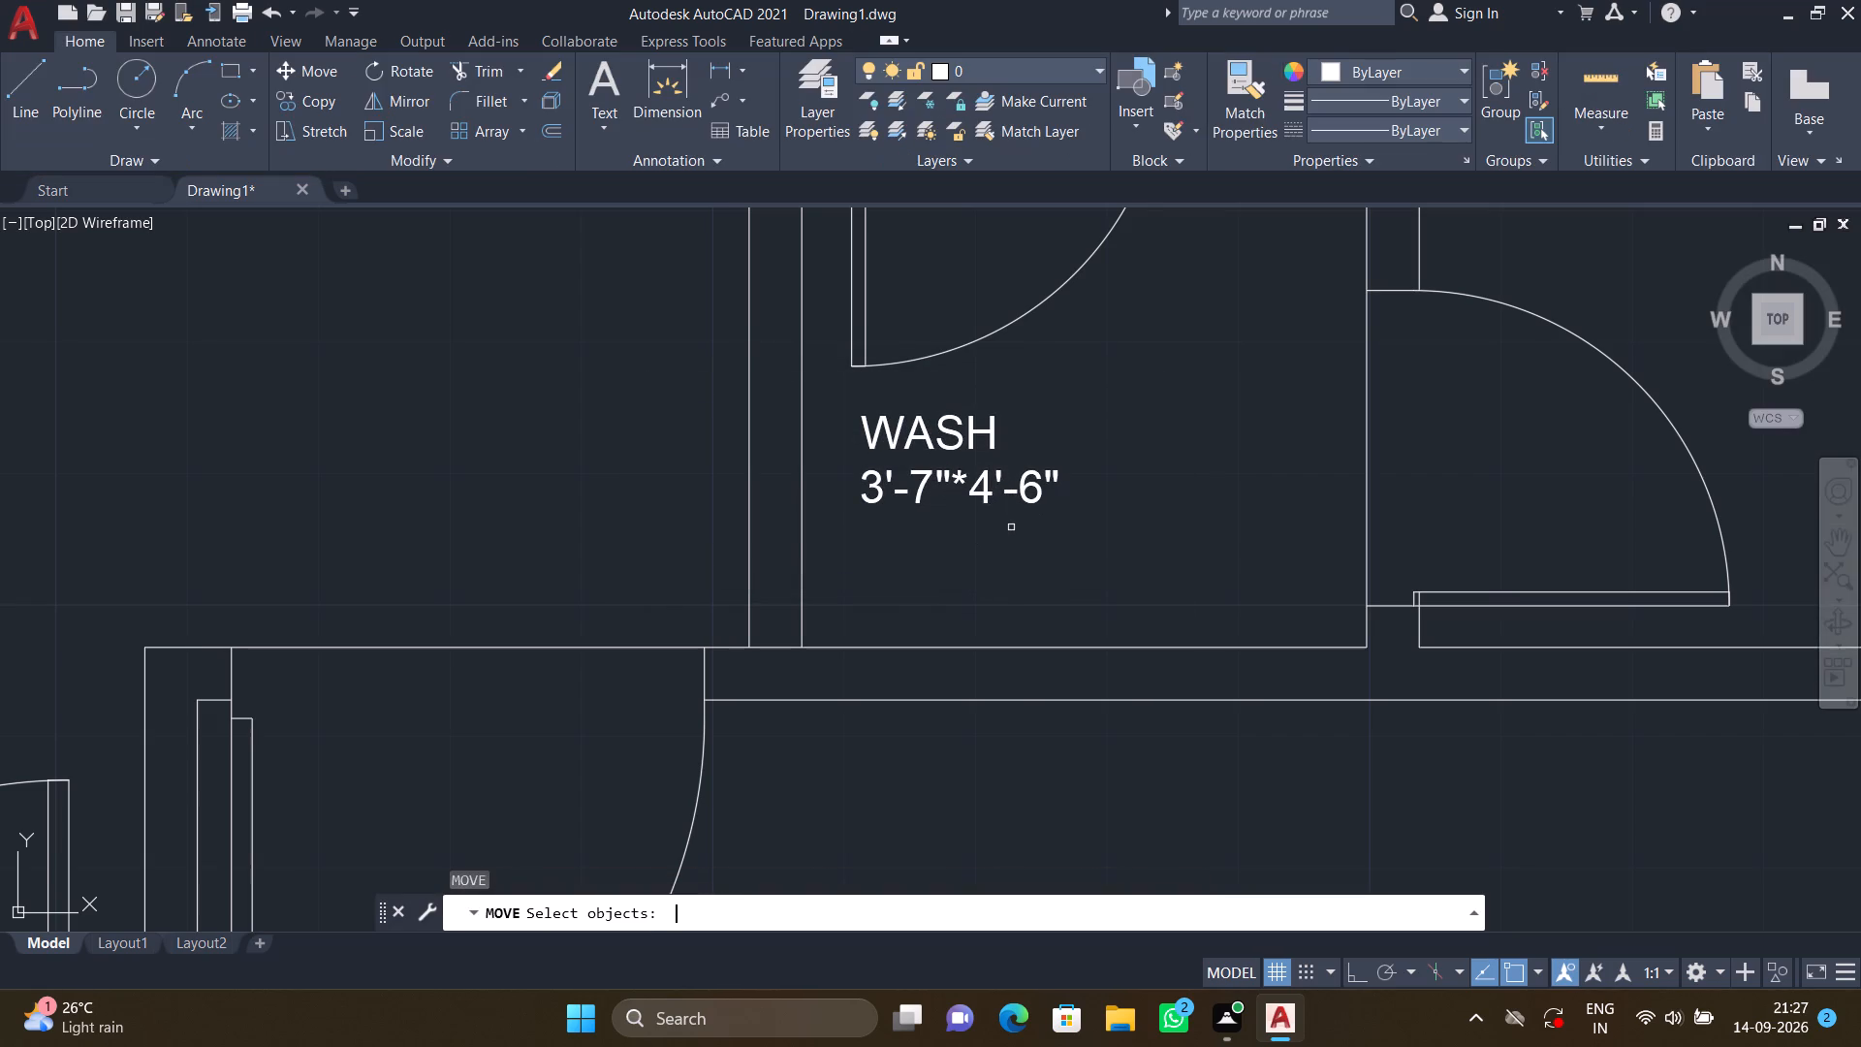
click(987, 489)
key(Return)
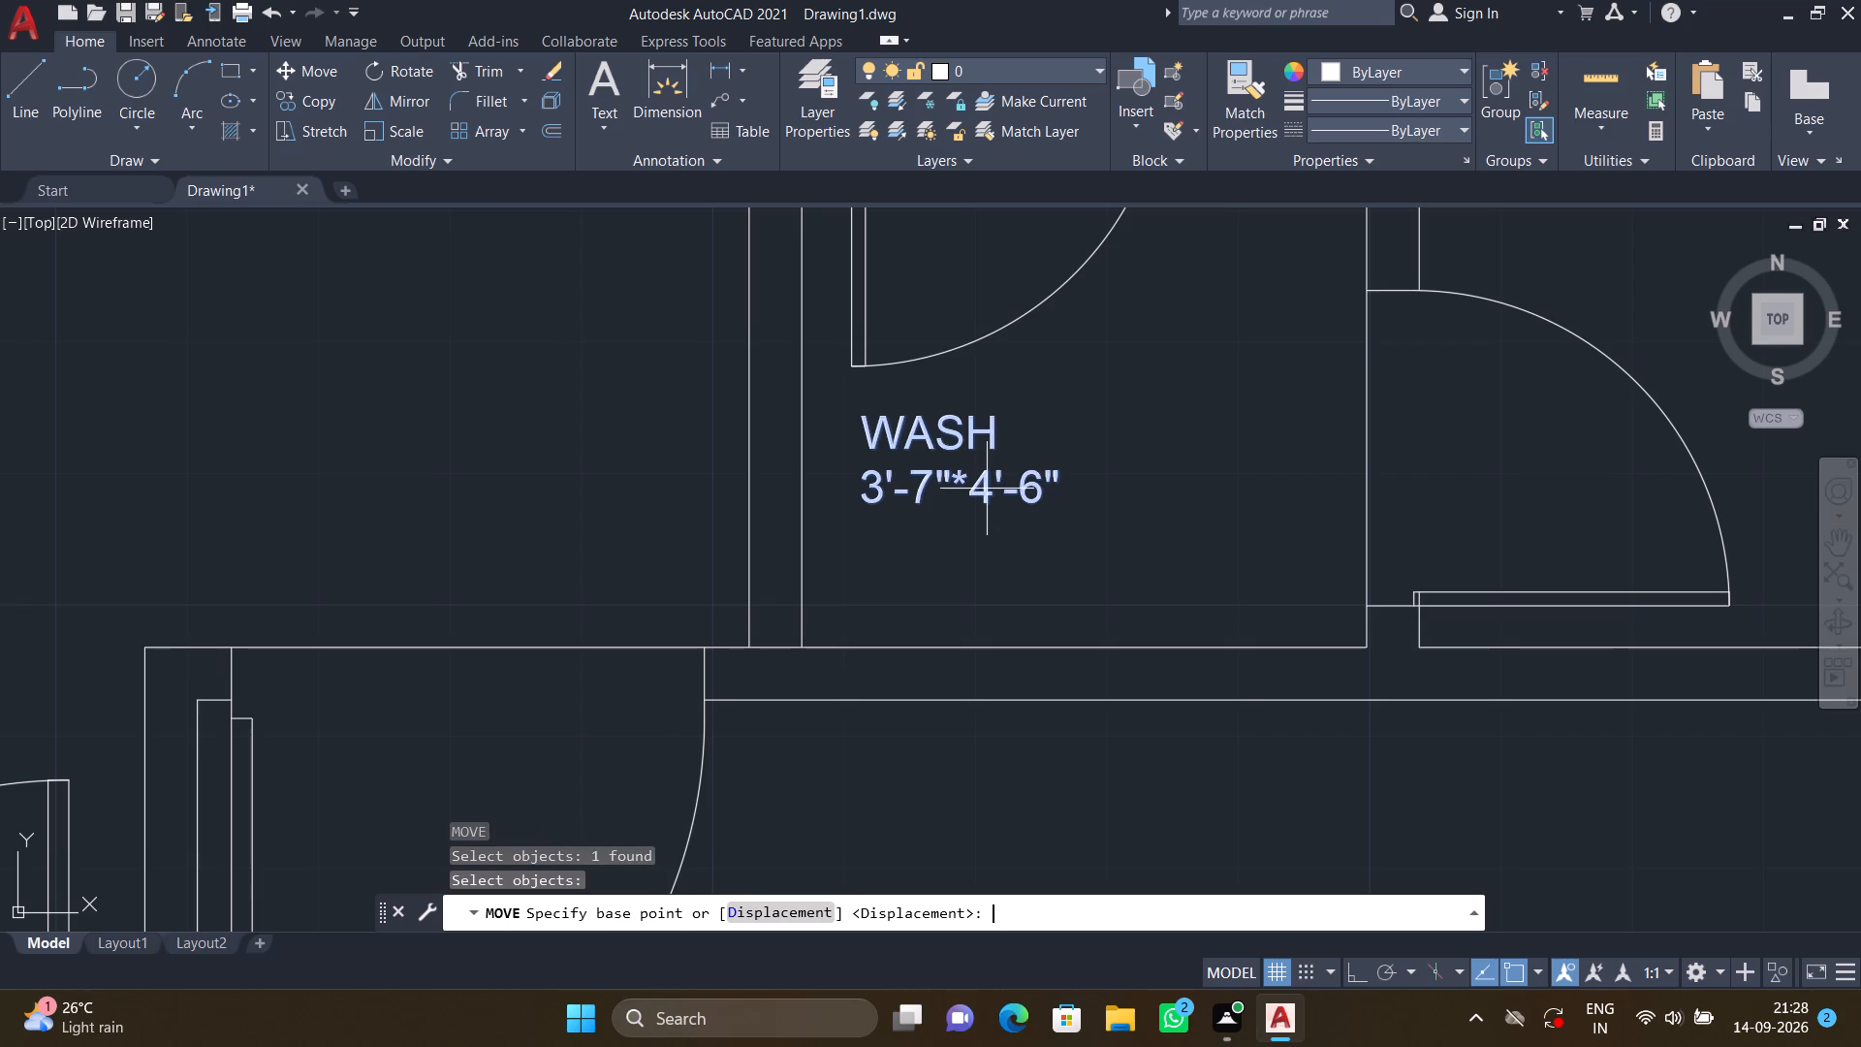
click(861, 415)
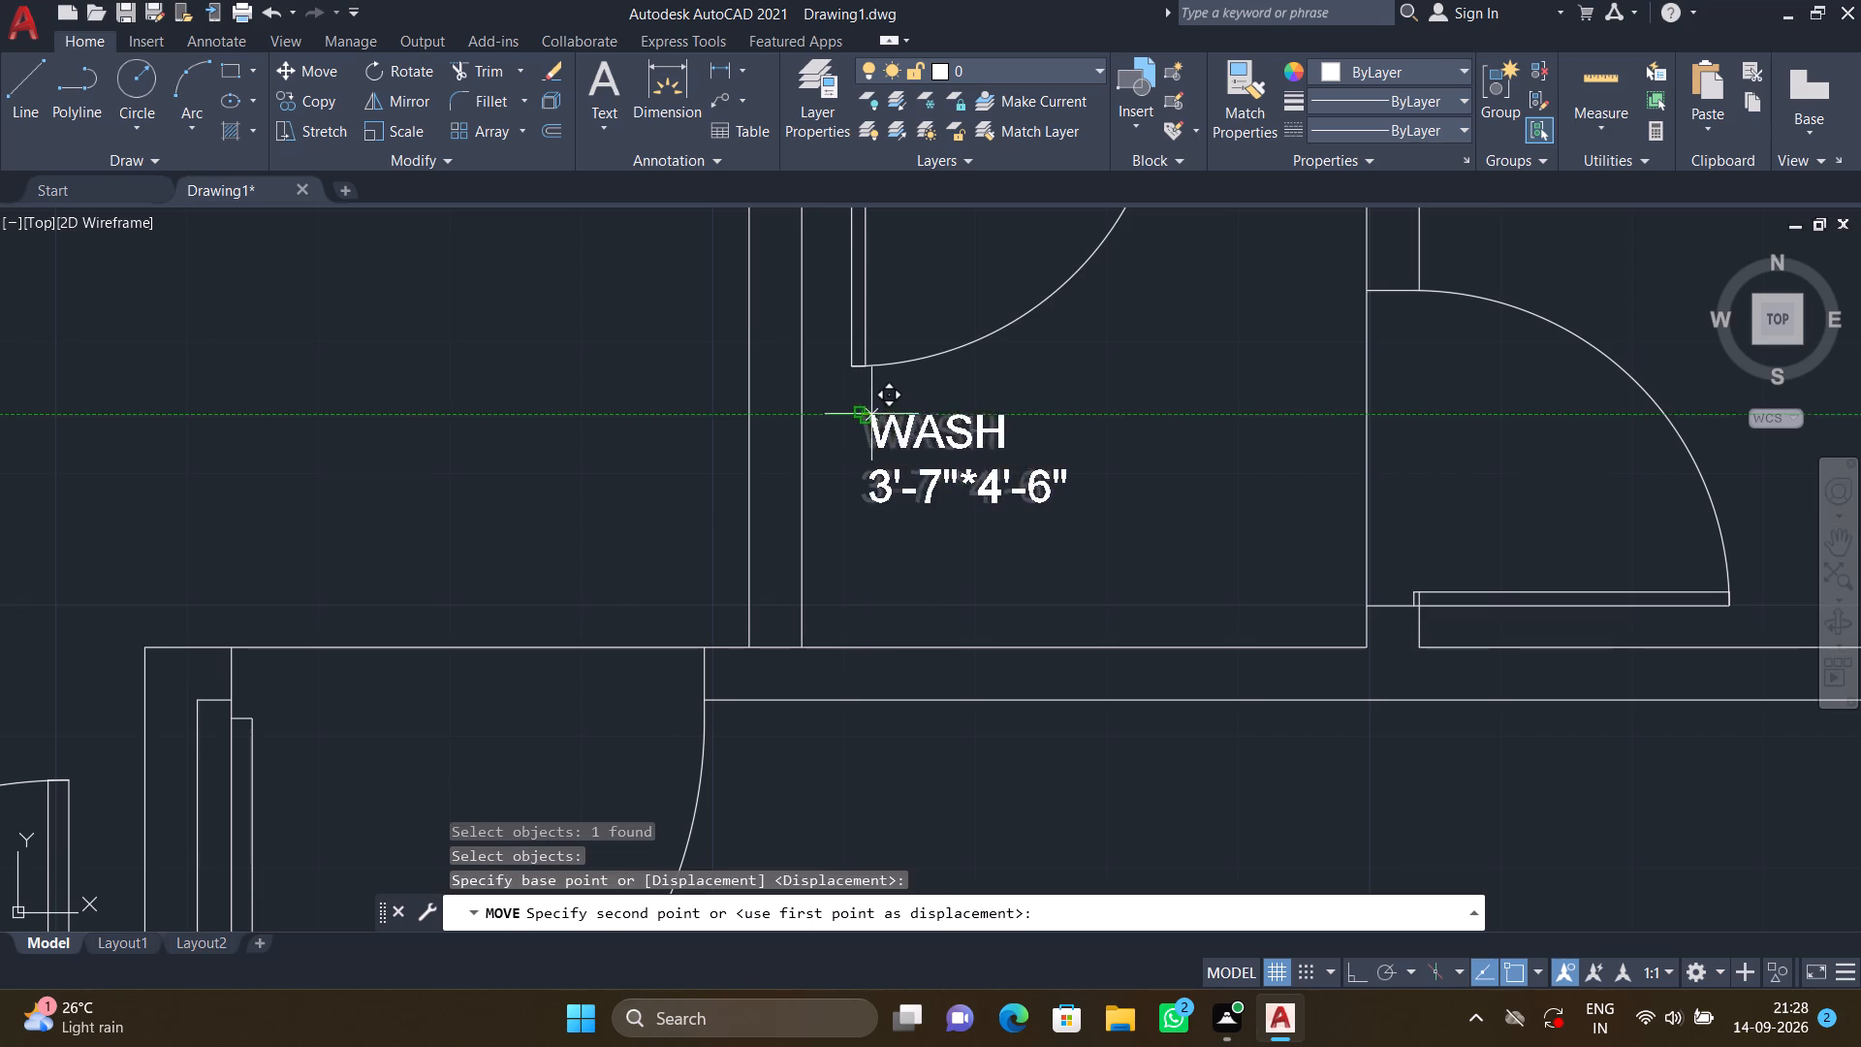
click(971, 432)
Add the two-line multiline text "TOILET" and "5'-10"*4'-6"" in the toilet room, between the door swing and the small round drain.
scroll(1005, 397, down, 1)
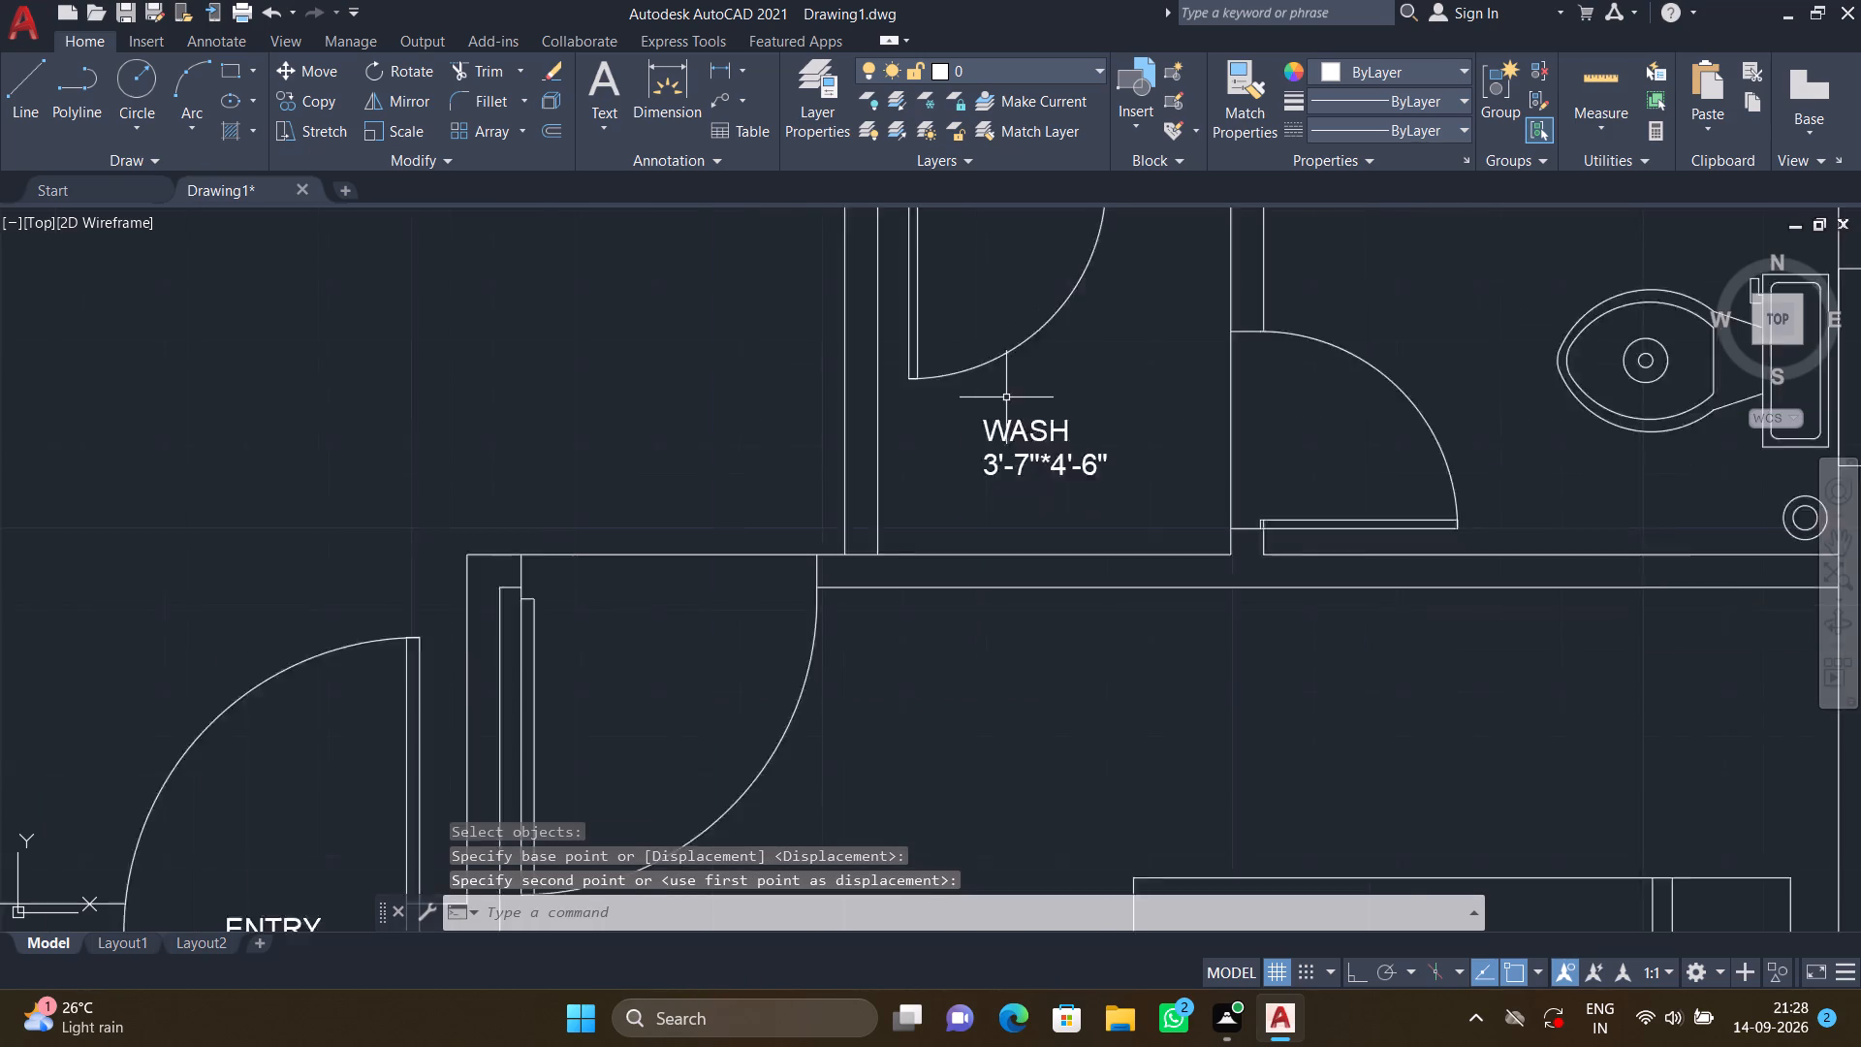
scroll(1006, 397, down, 1)
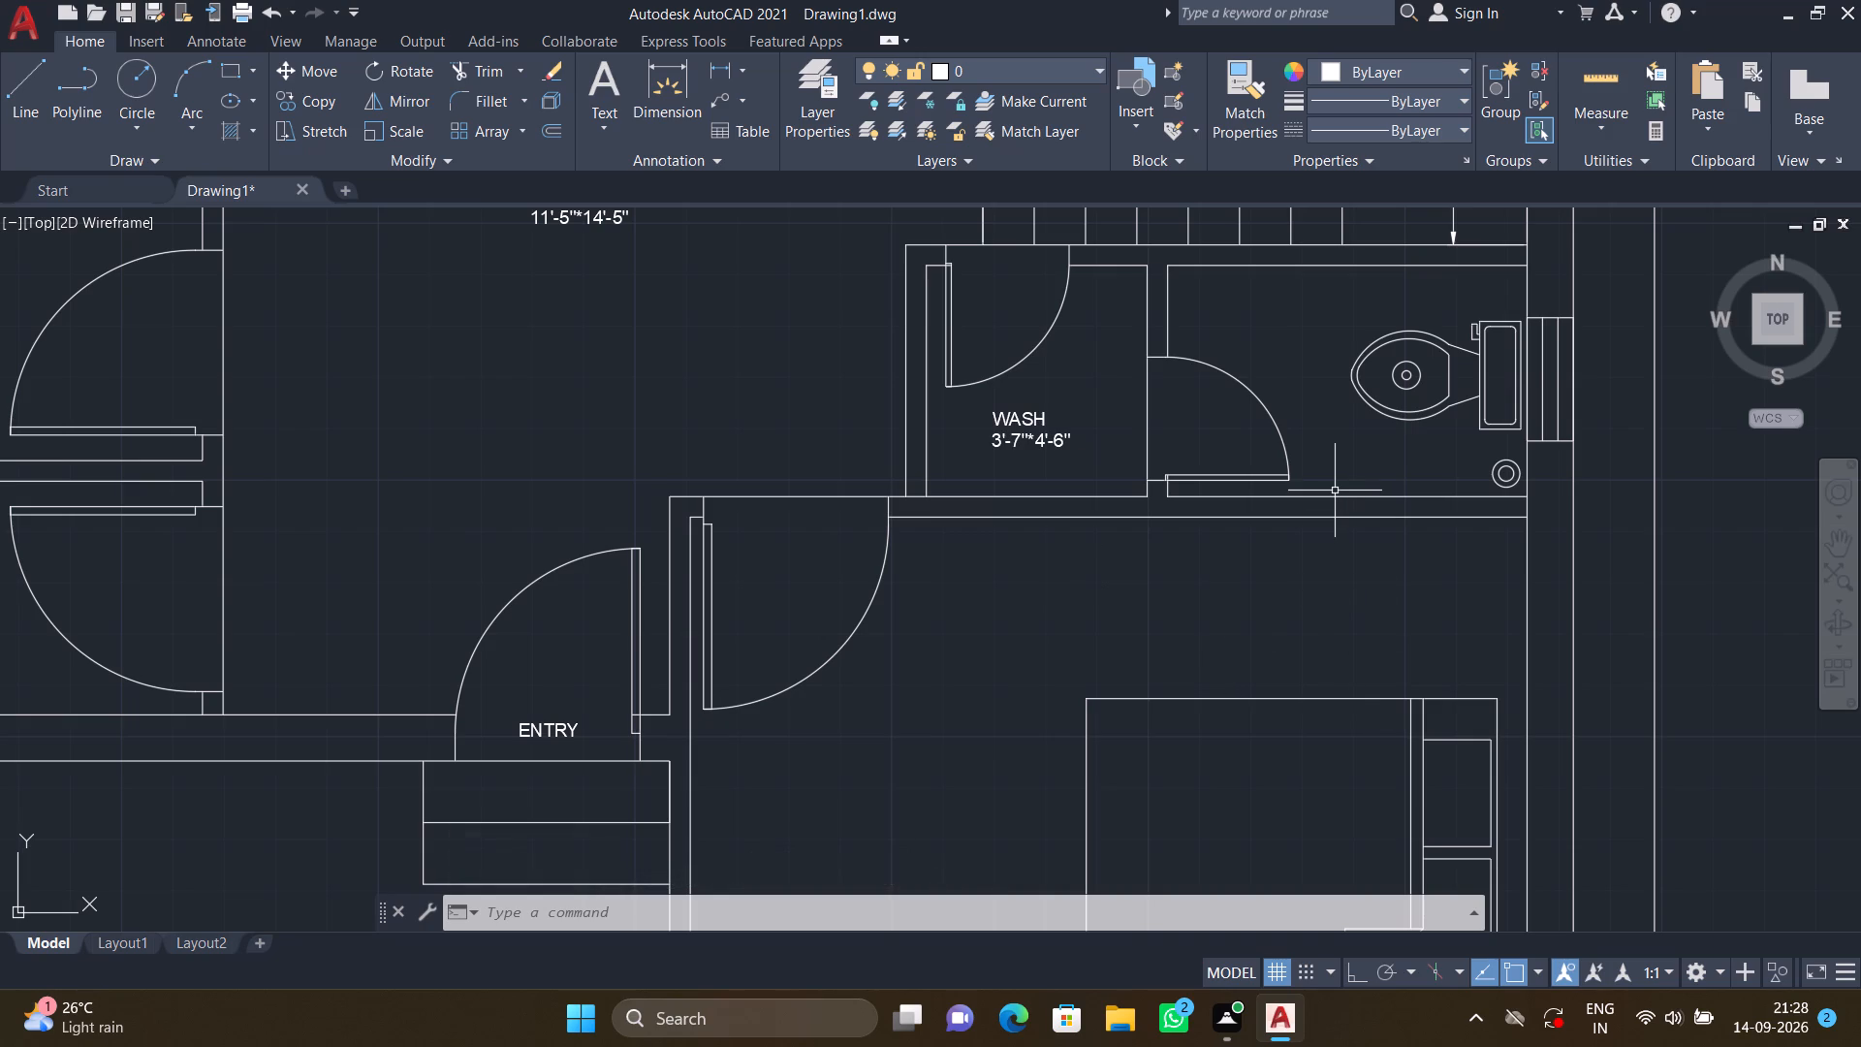
middle_drag(1325, 491, 1179, 565)
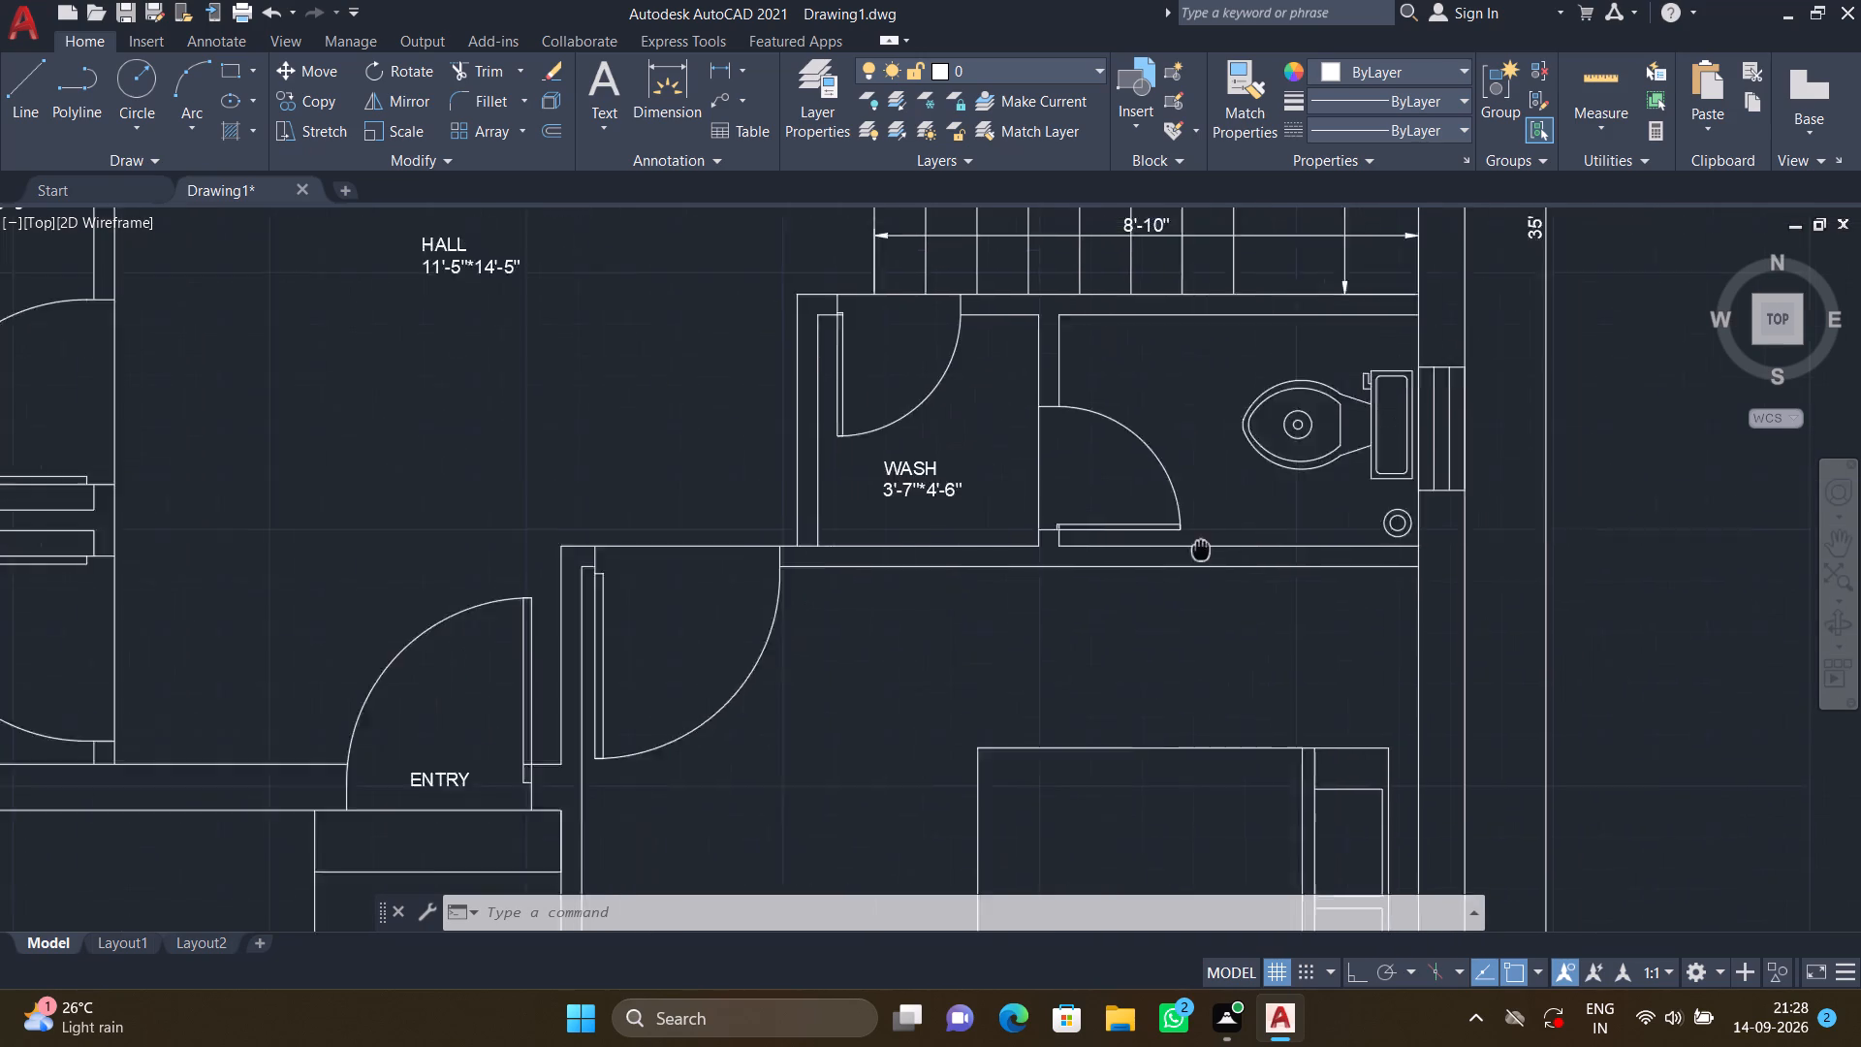
middle_drag(1179, 565, 1156, 583)
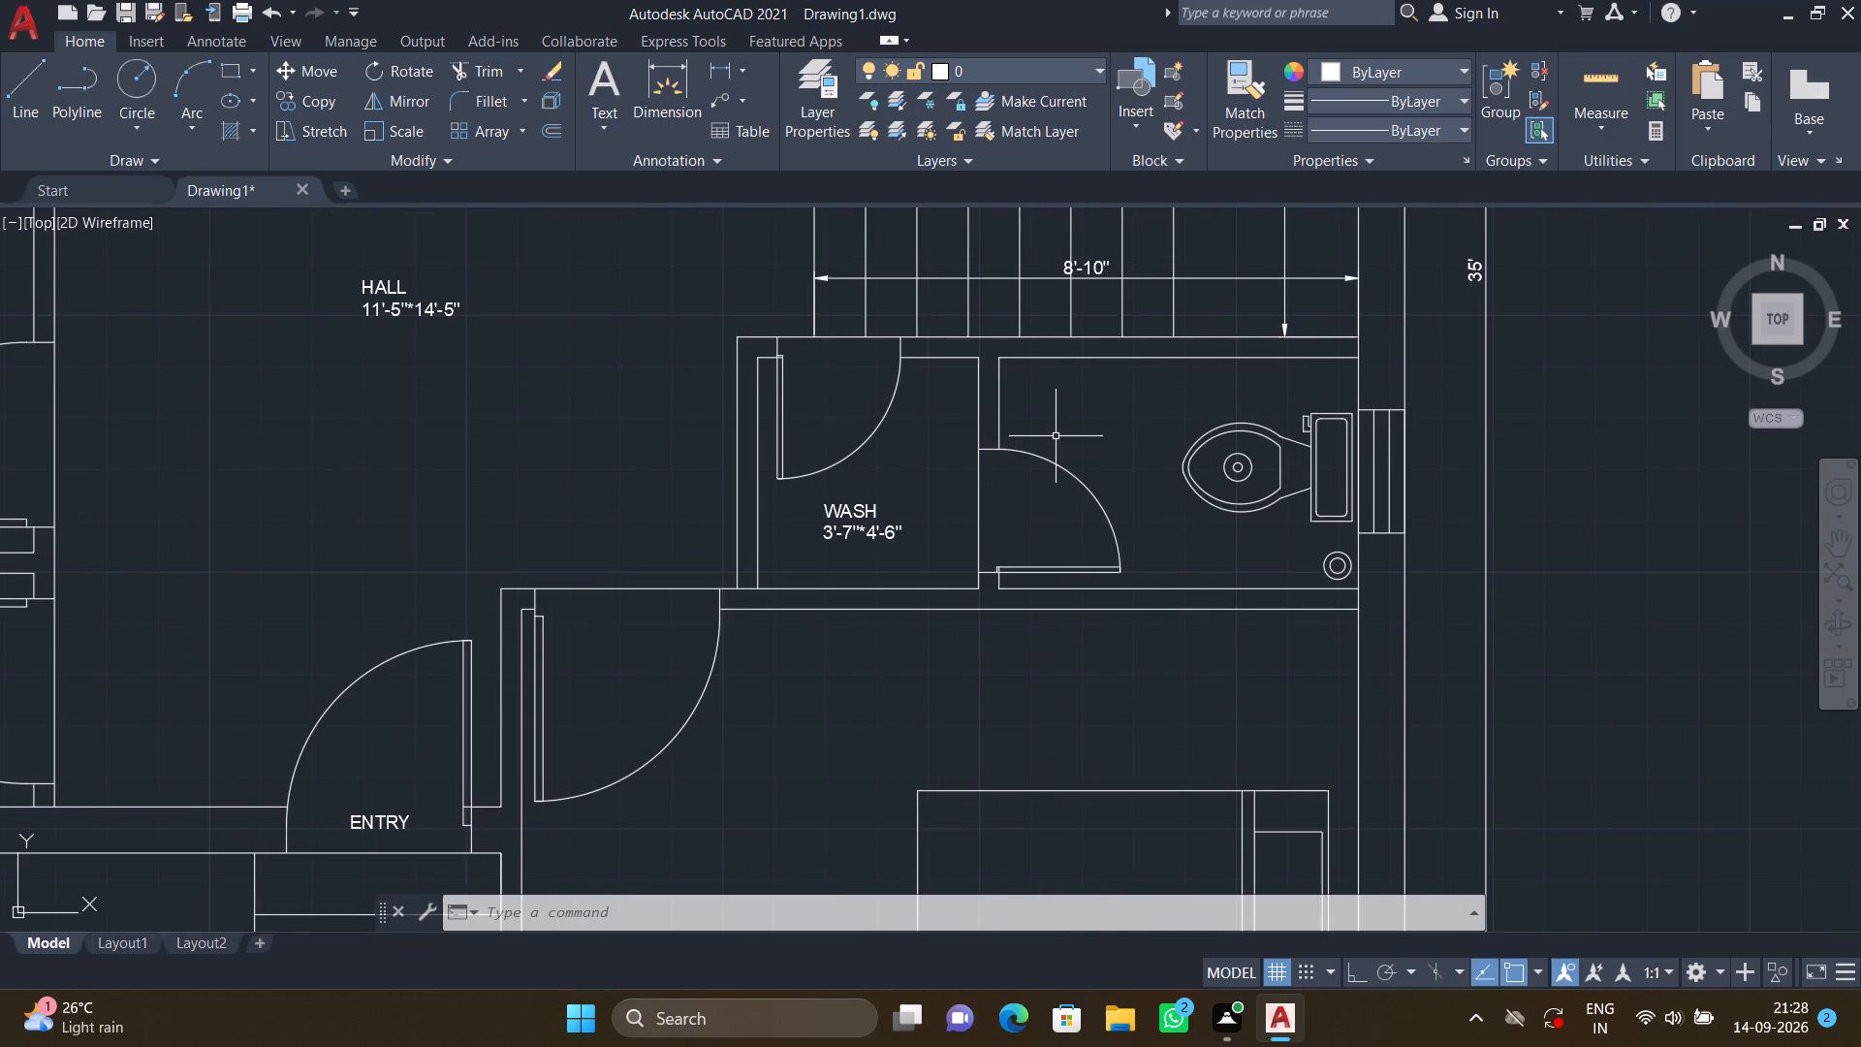
text(MT)
key(Return)
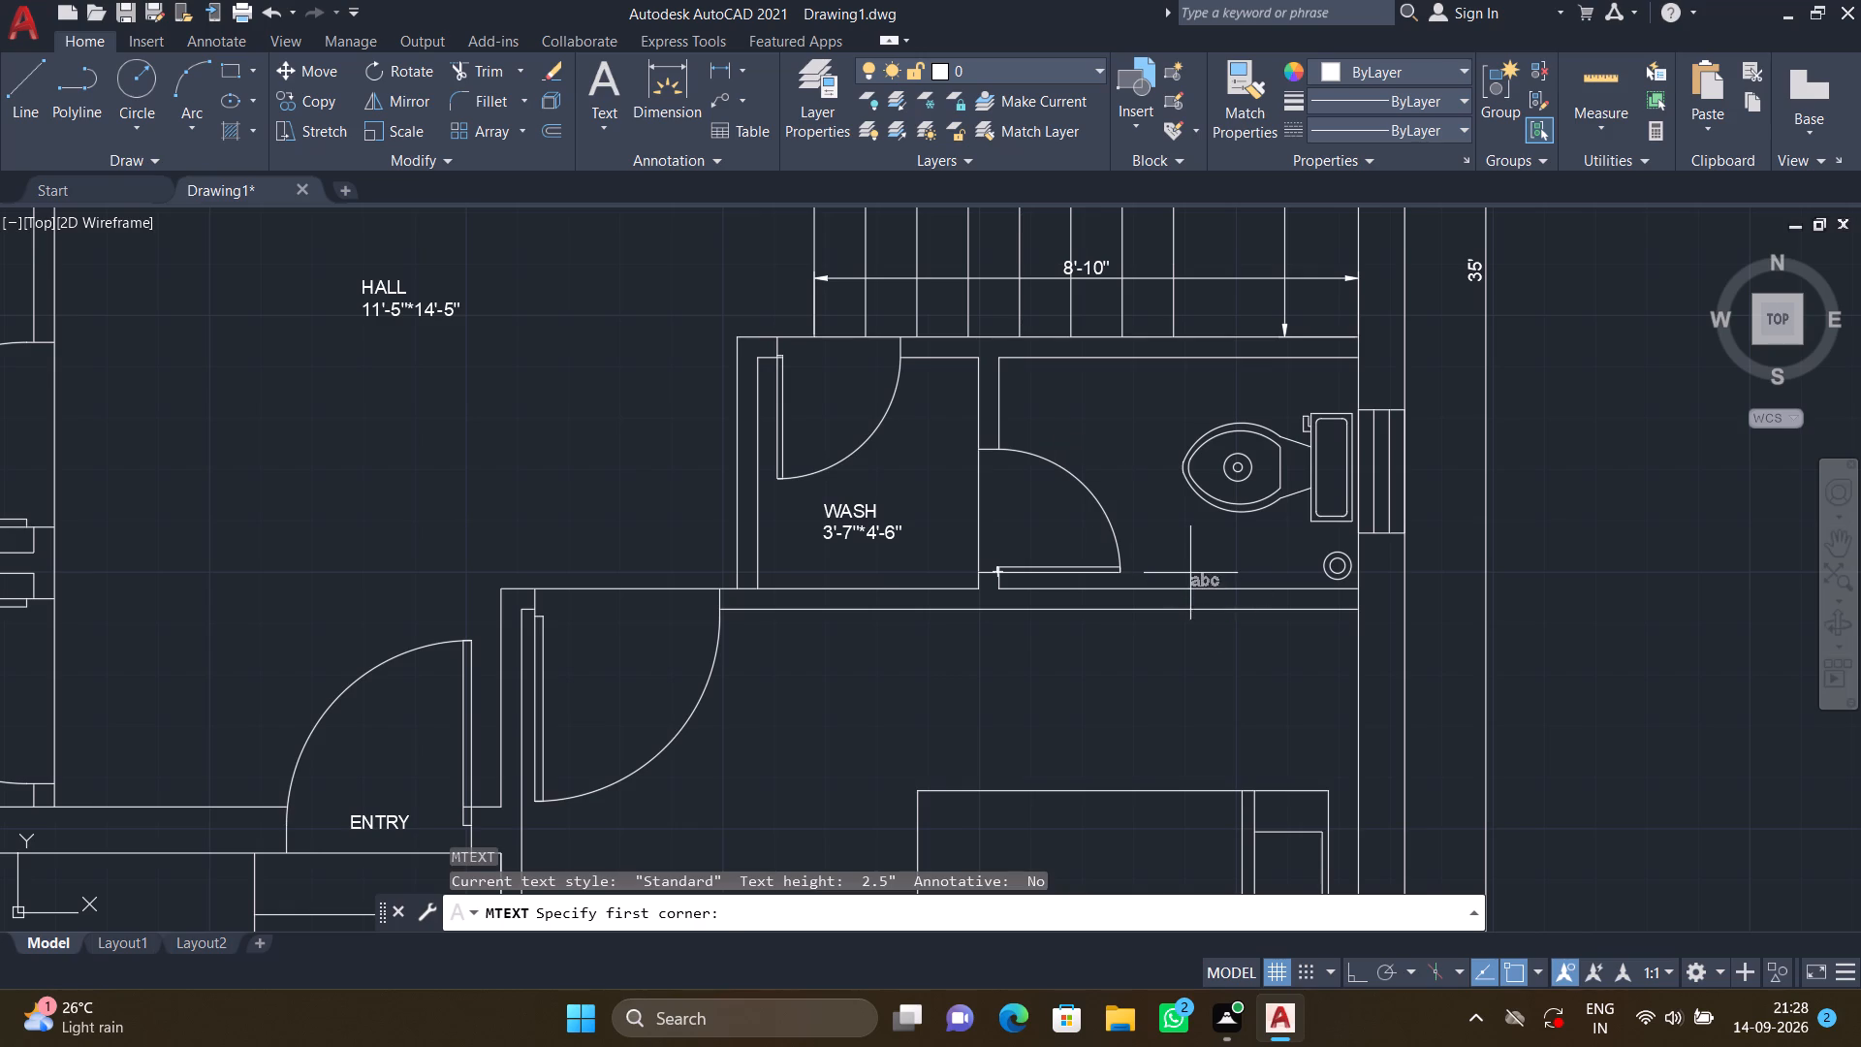
scroll(1190, 572, up, 2)
click(1072, 469)
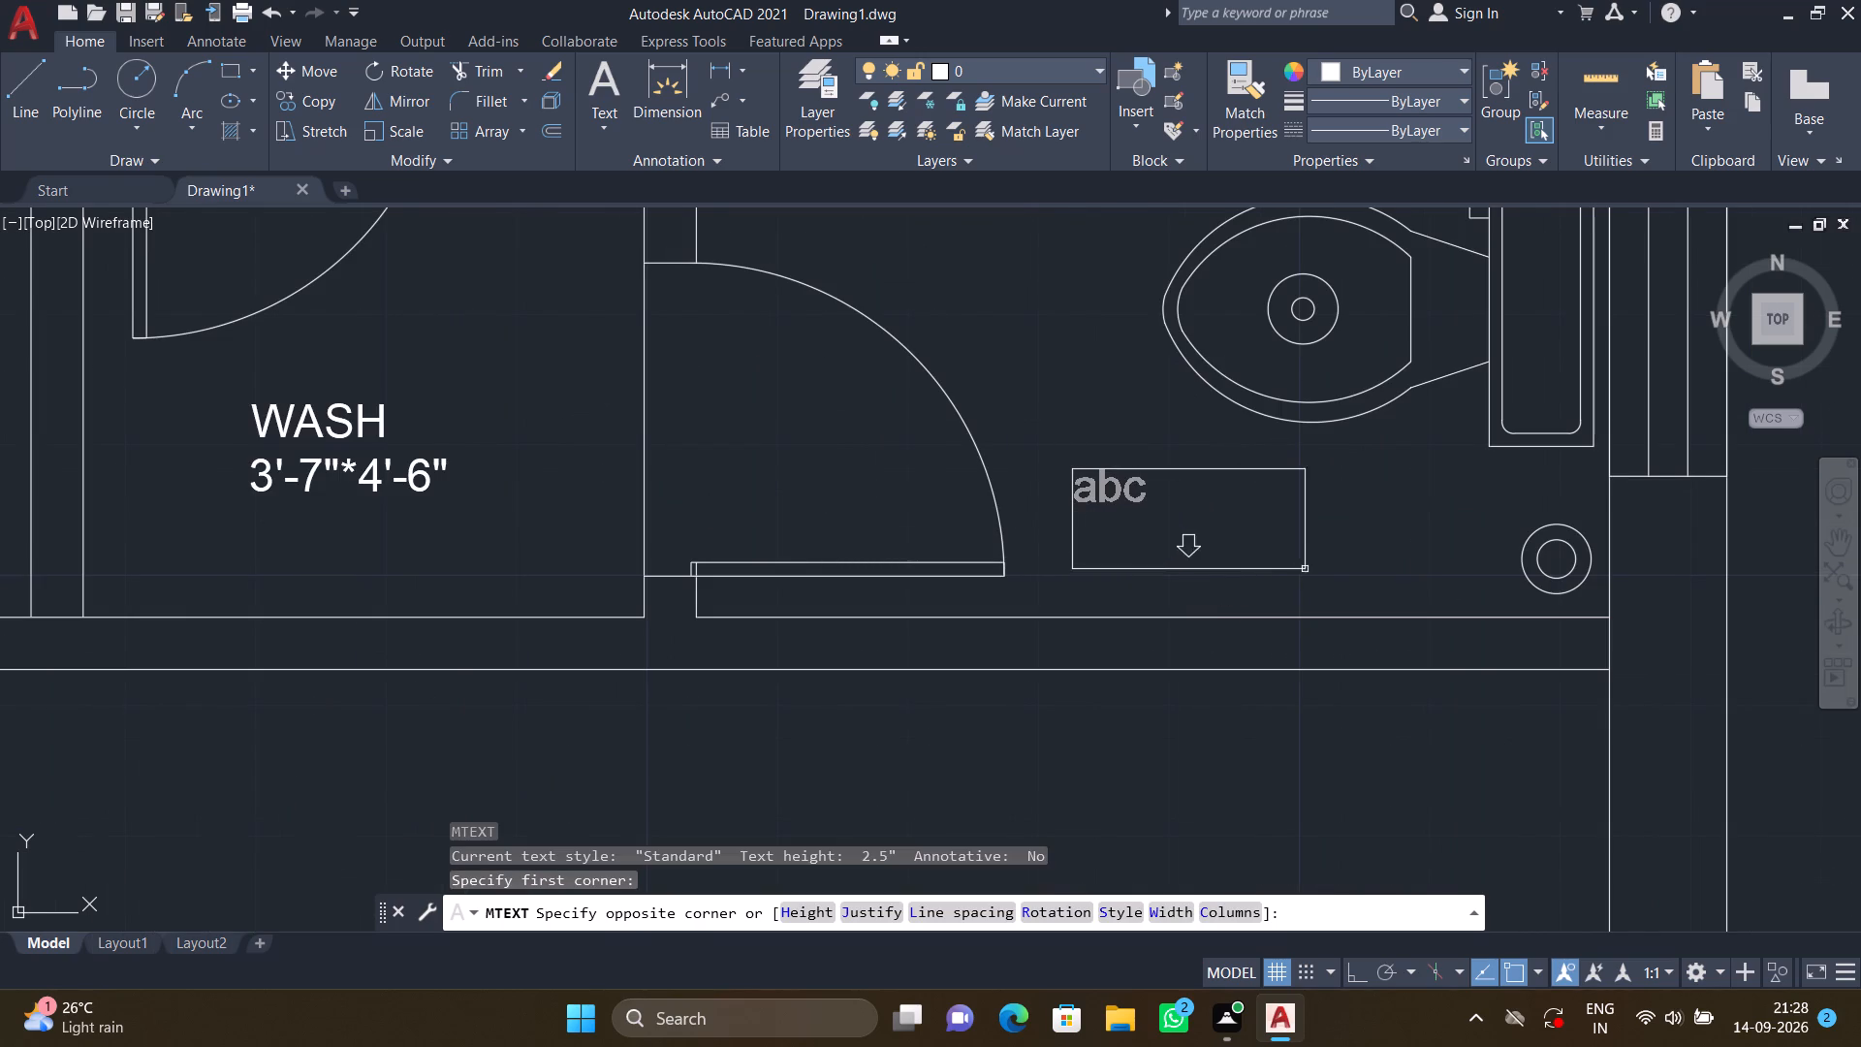
click(1334, 571)
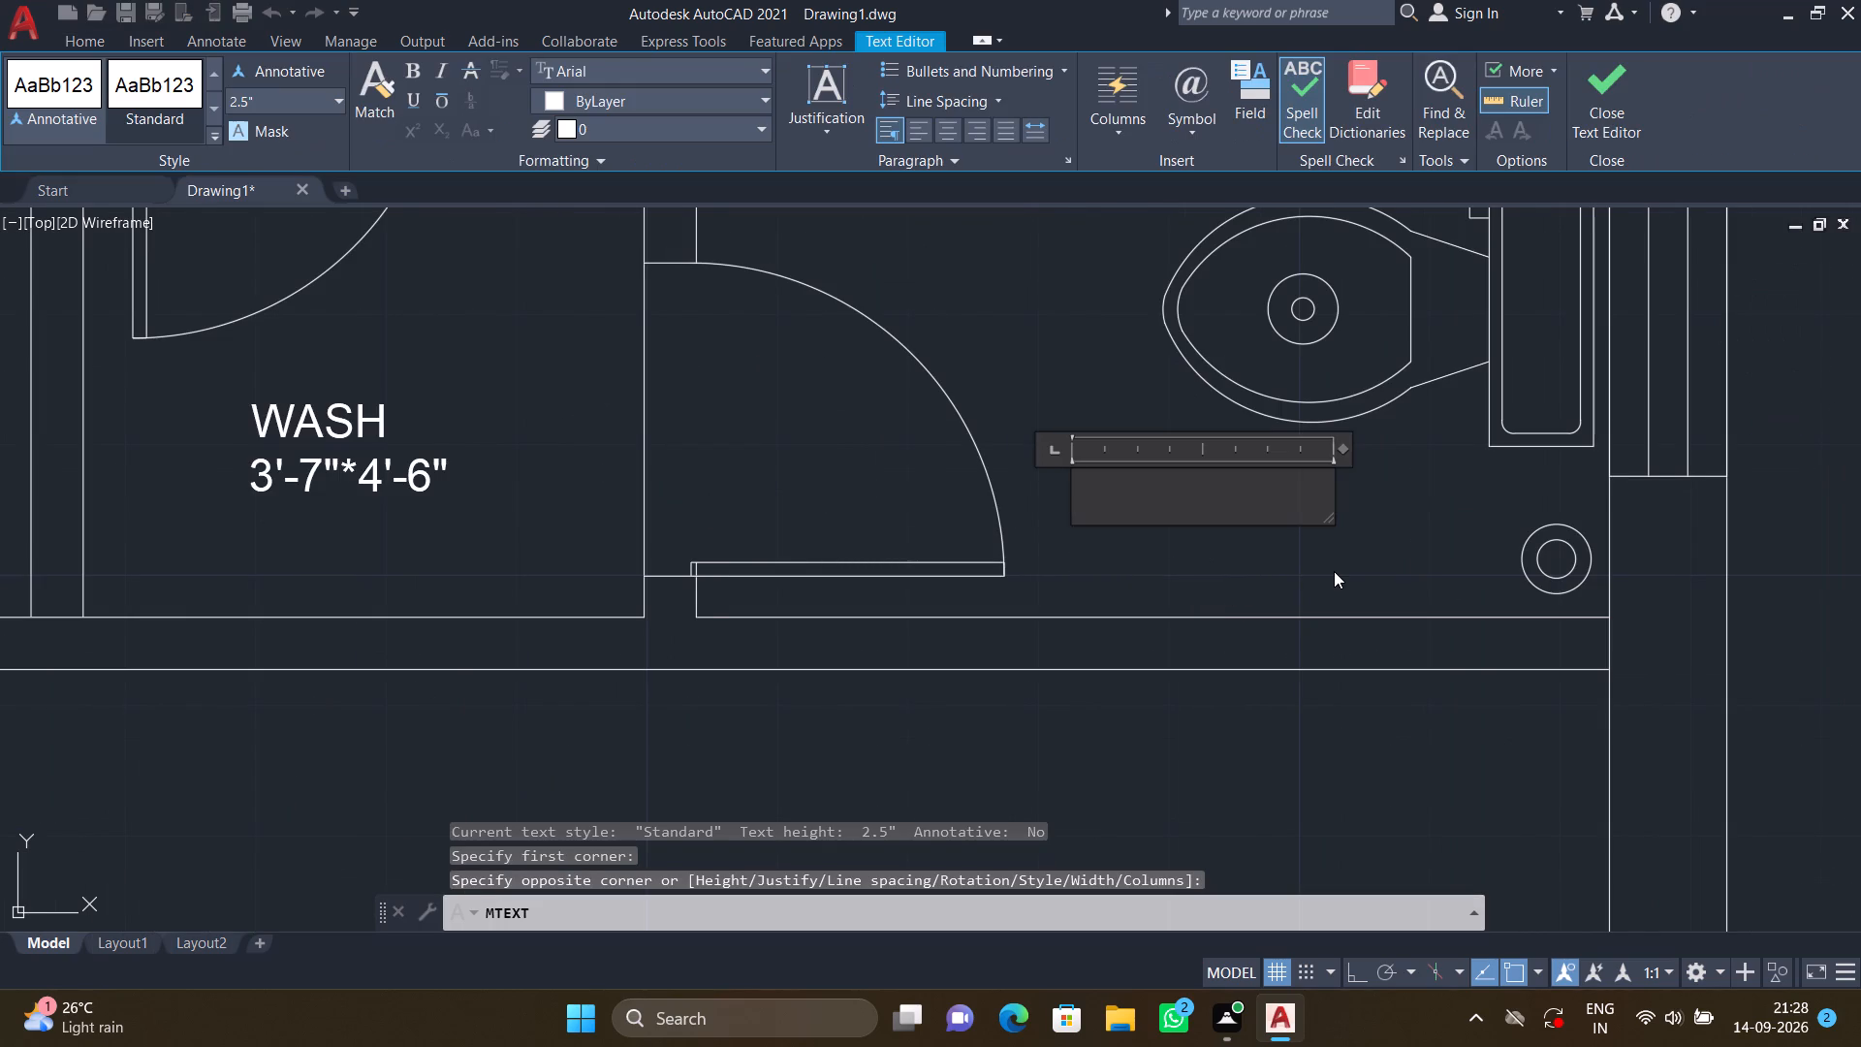
text(TOILET)
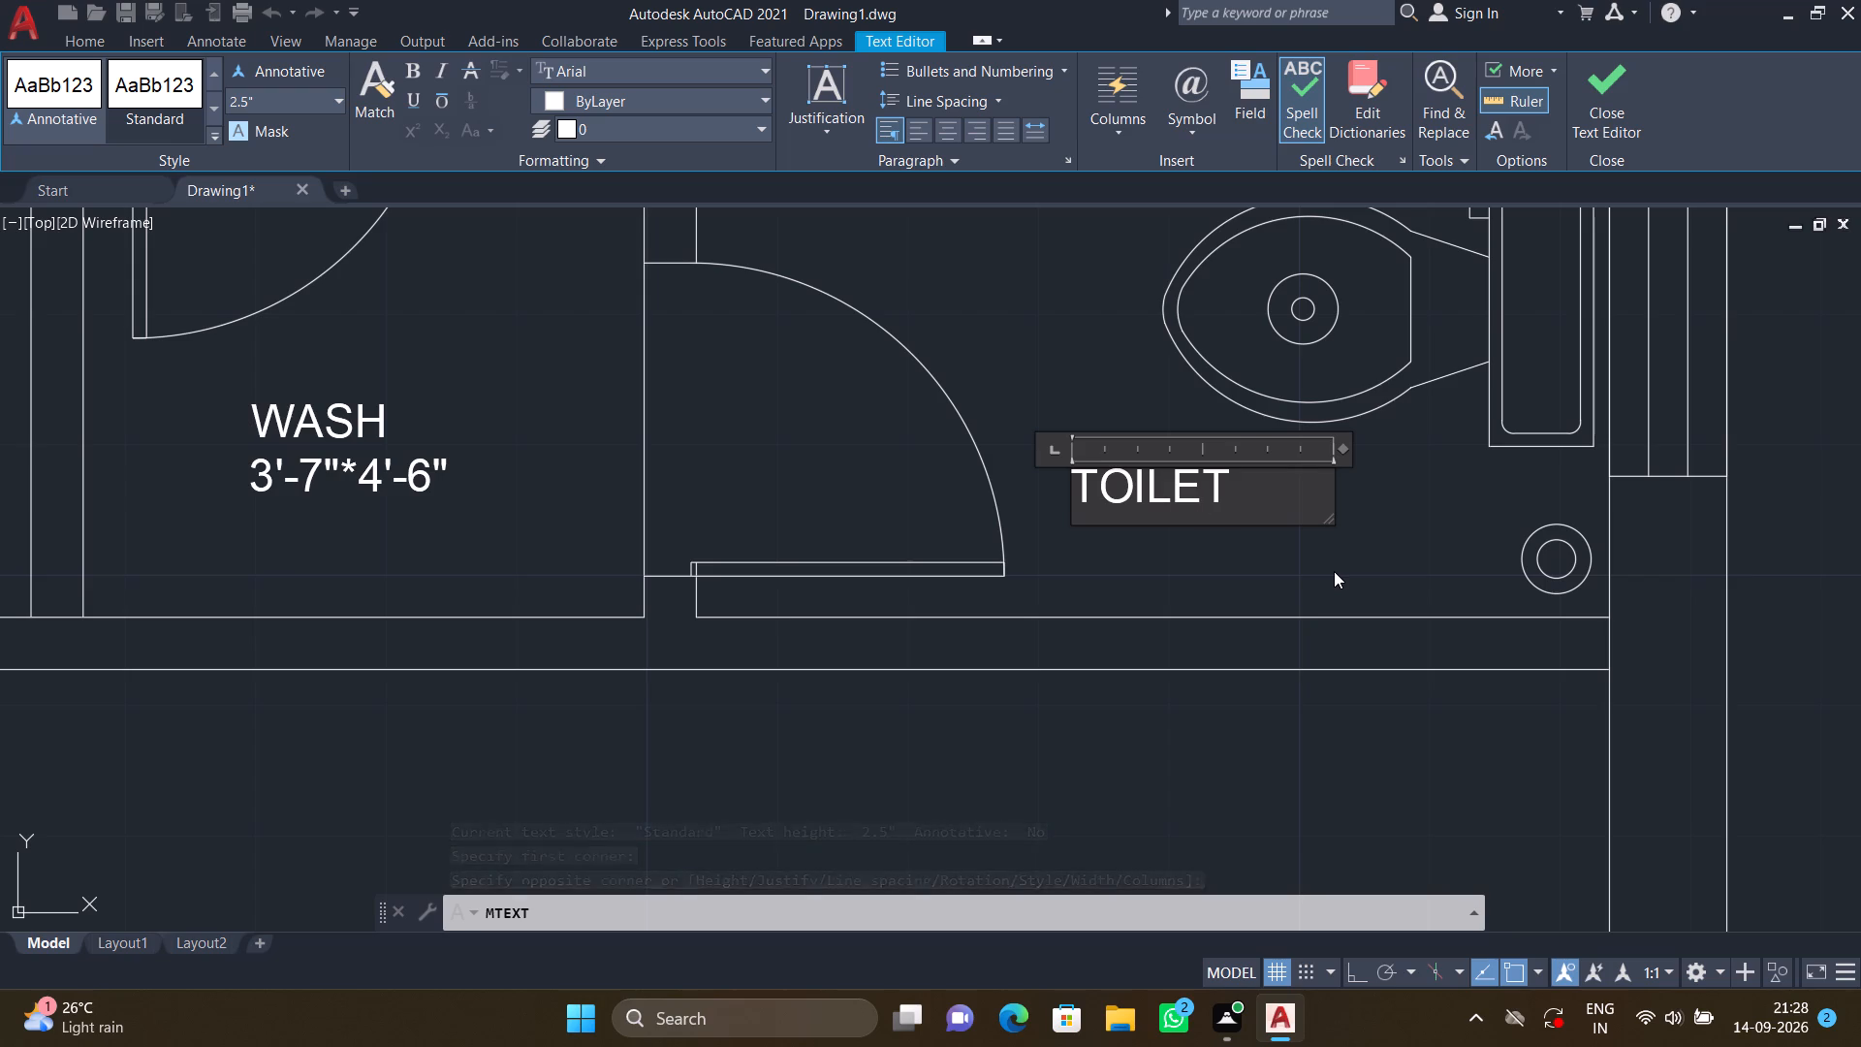
key(Return)
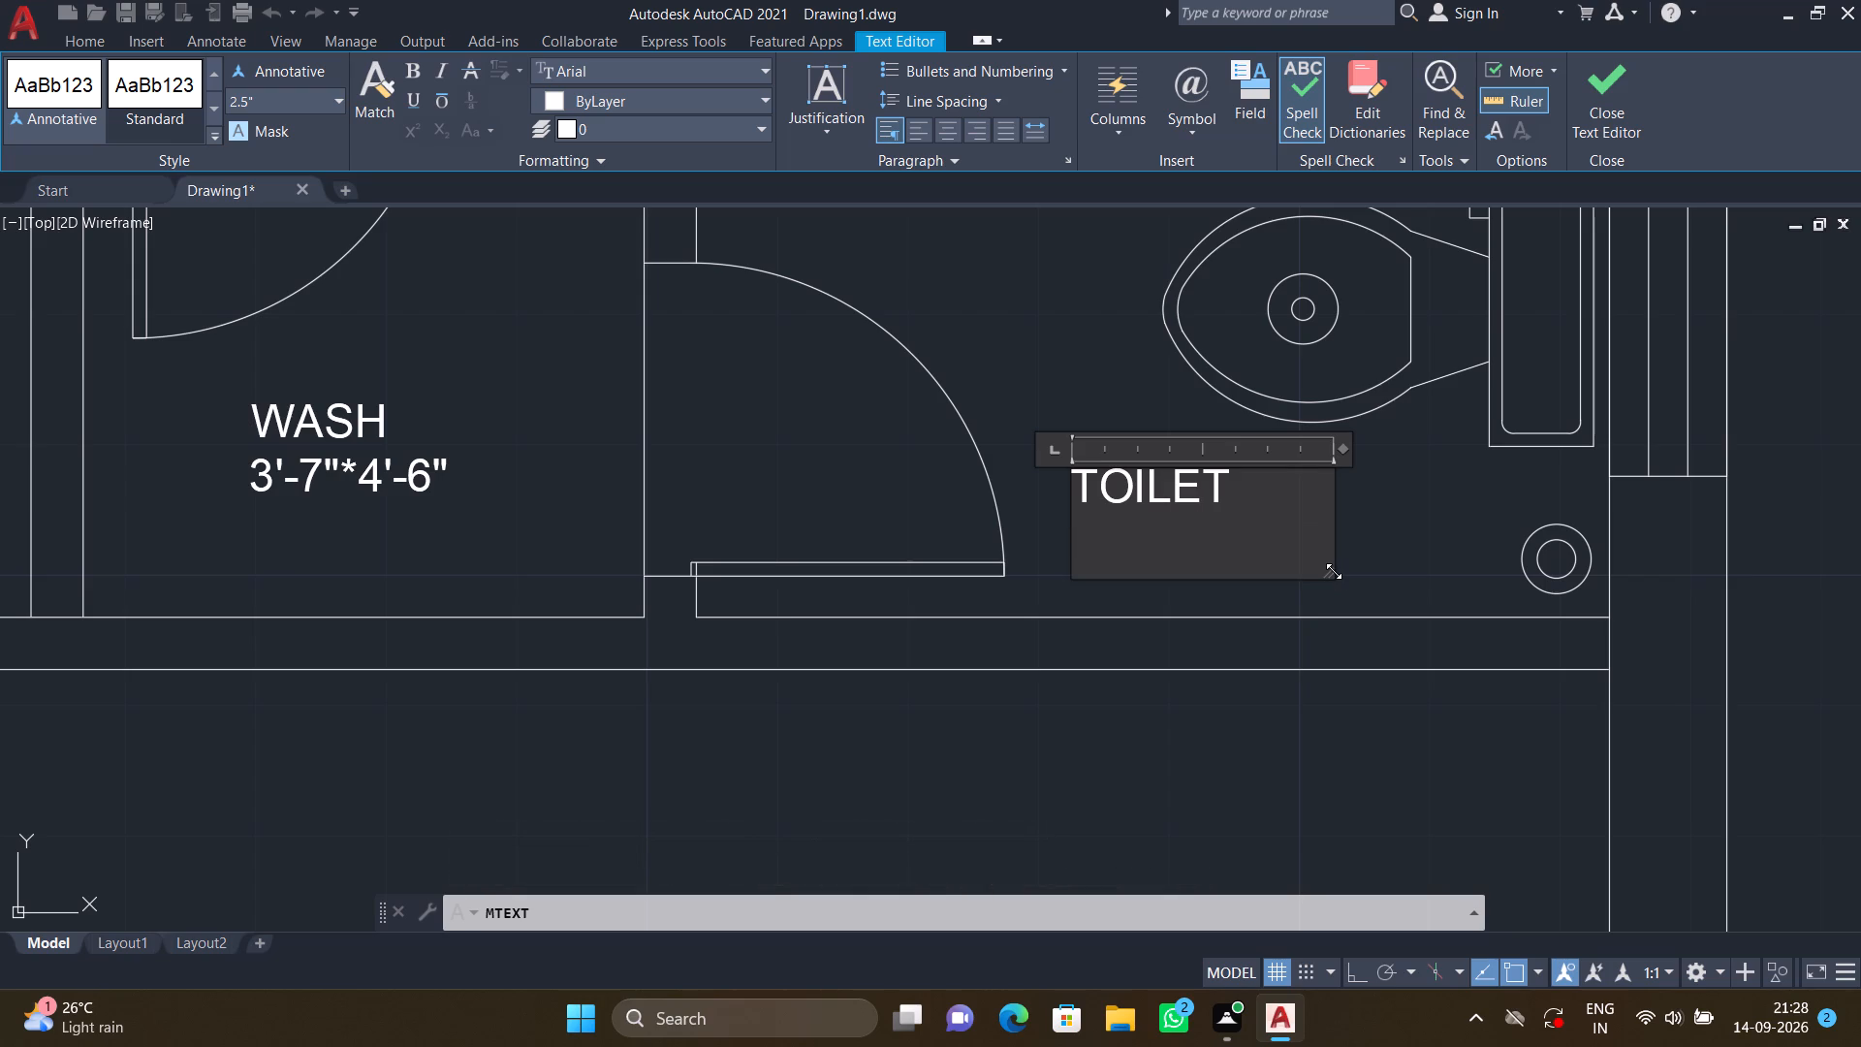
text(5')
text(-10")
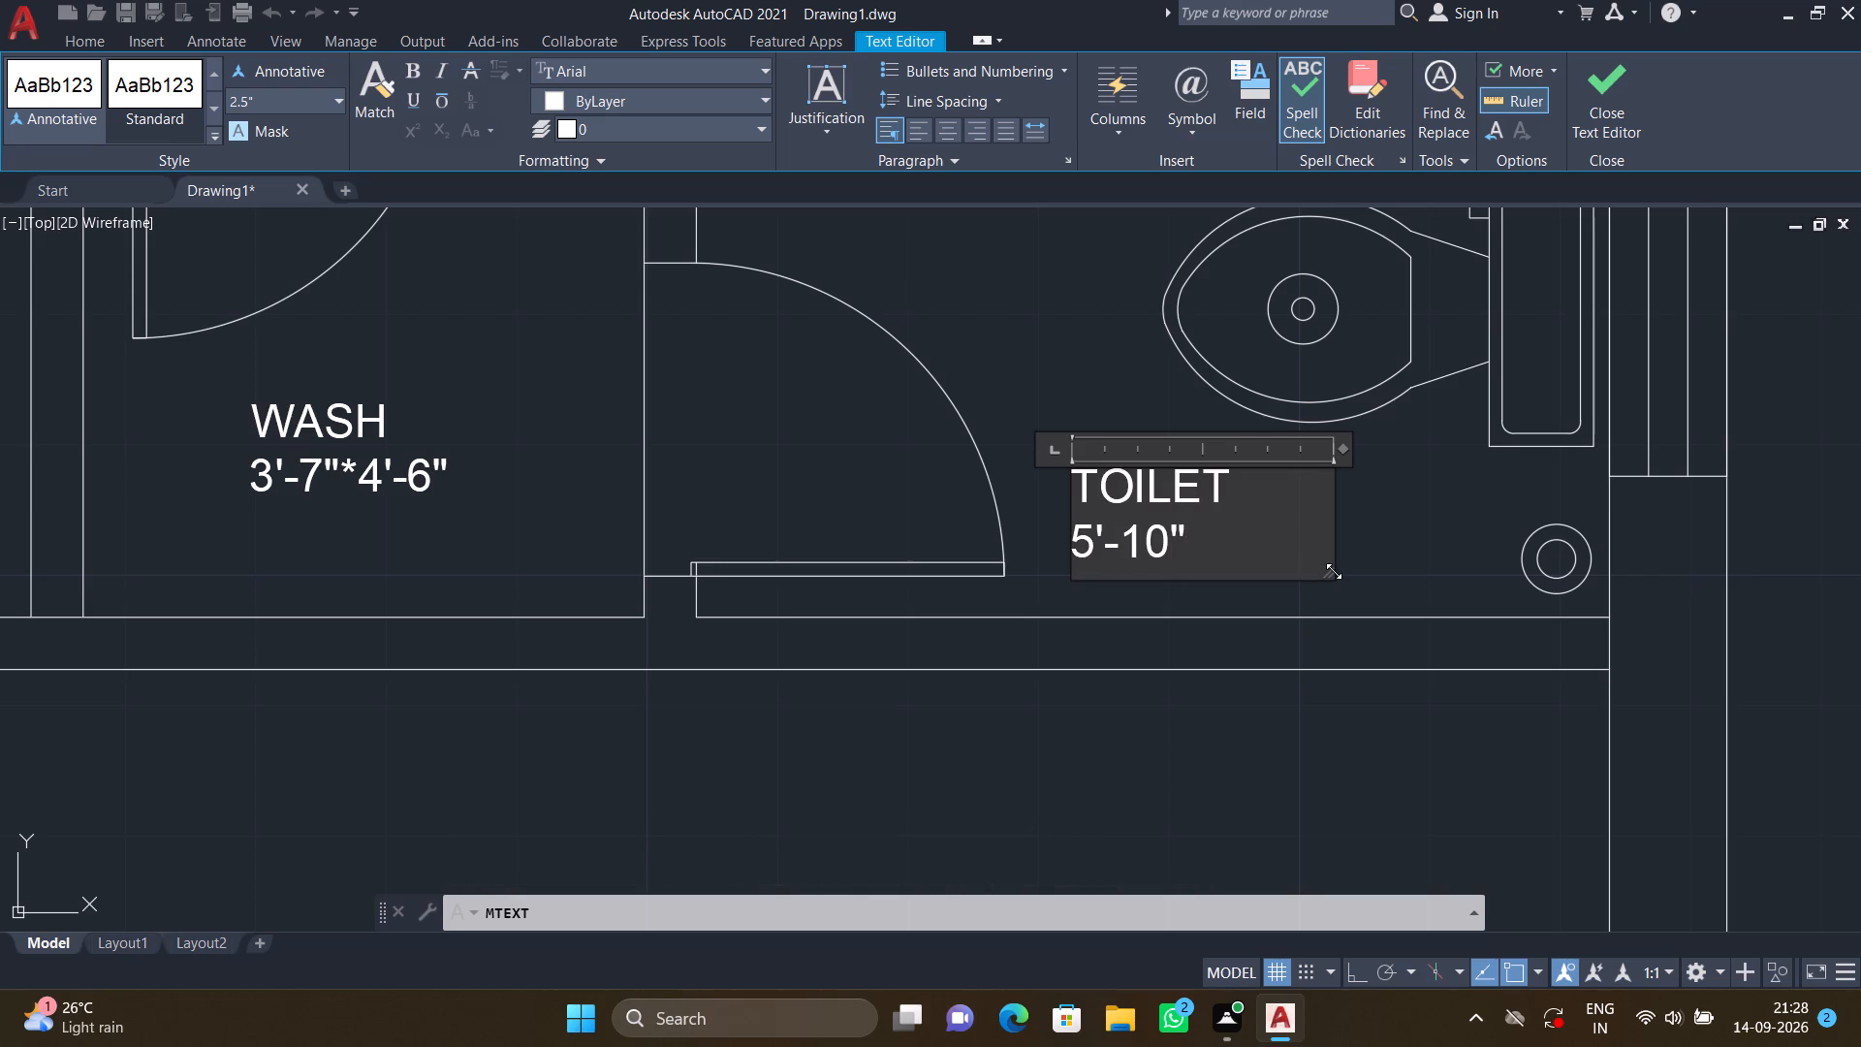
key(asterisk)
text(4')
key(minus)
text(6")
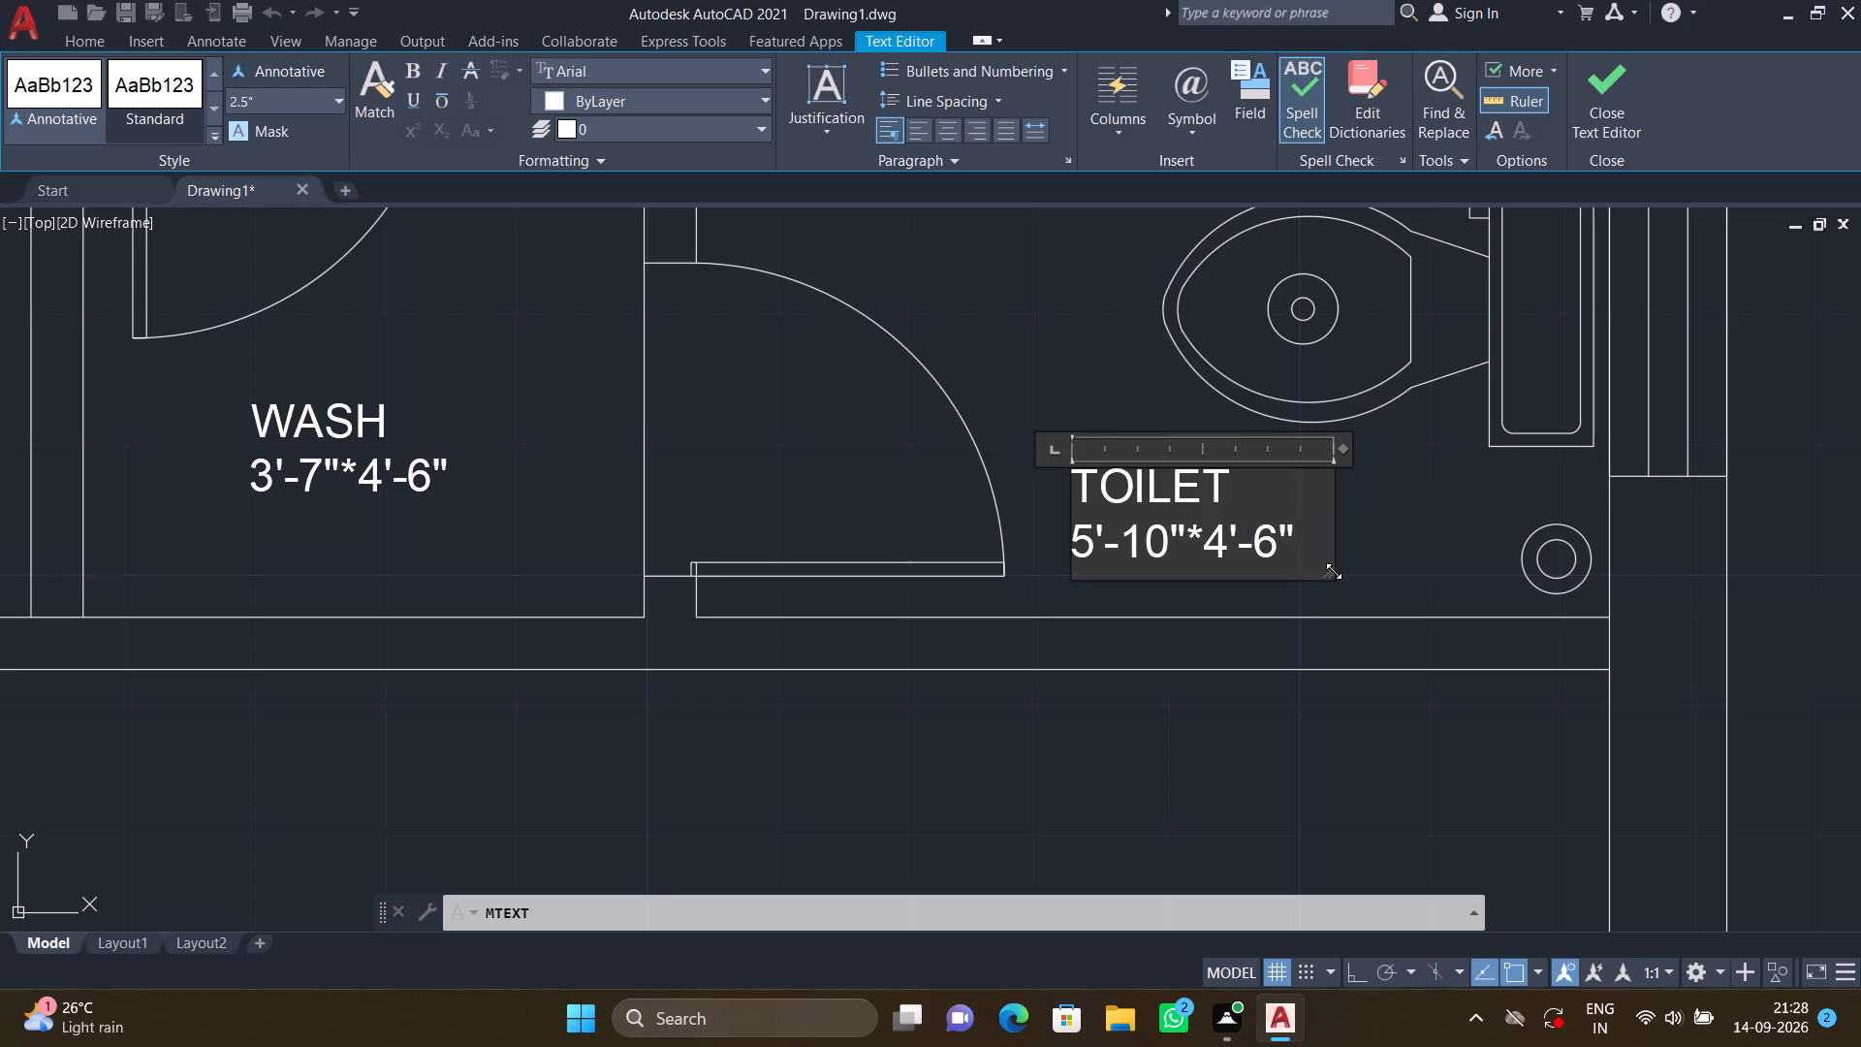
key(Return)
key(Escape)
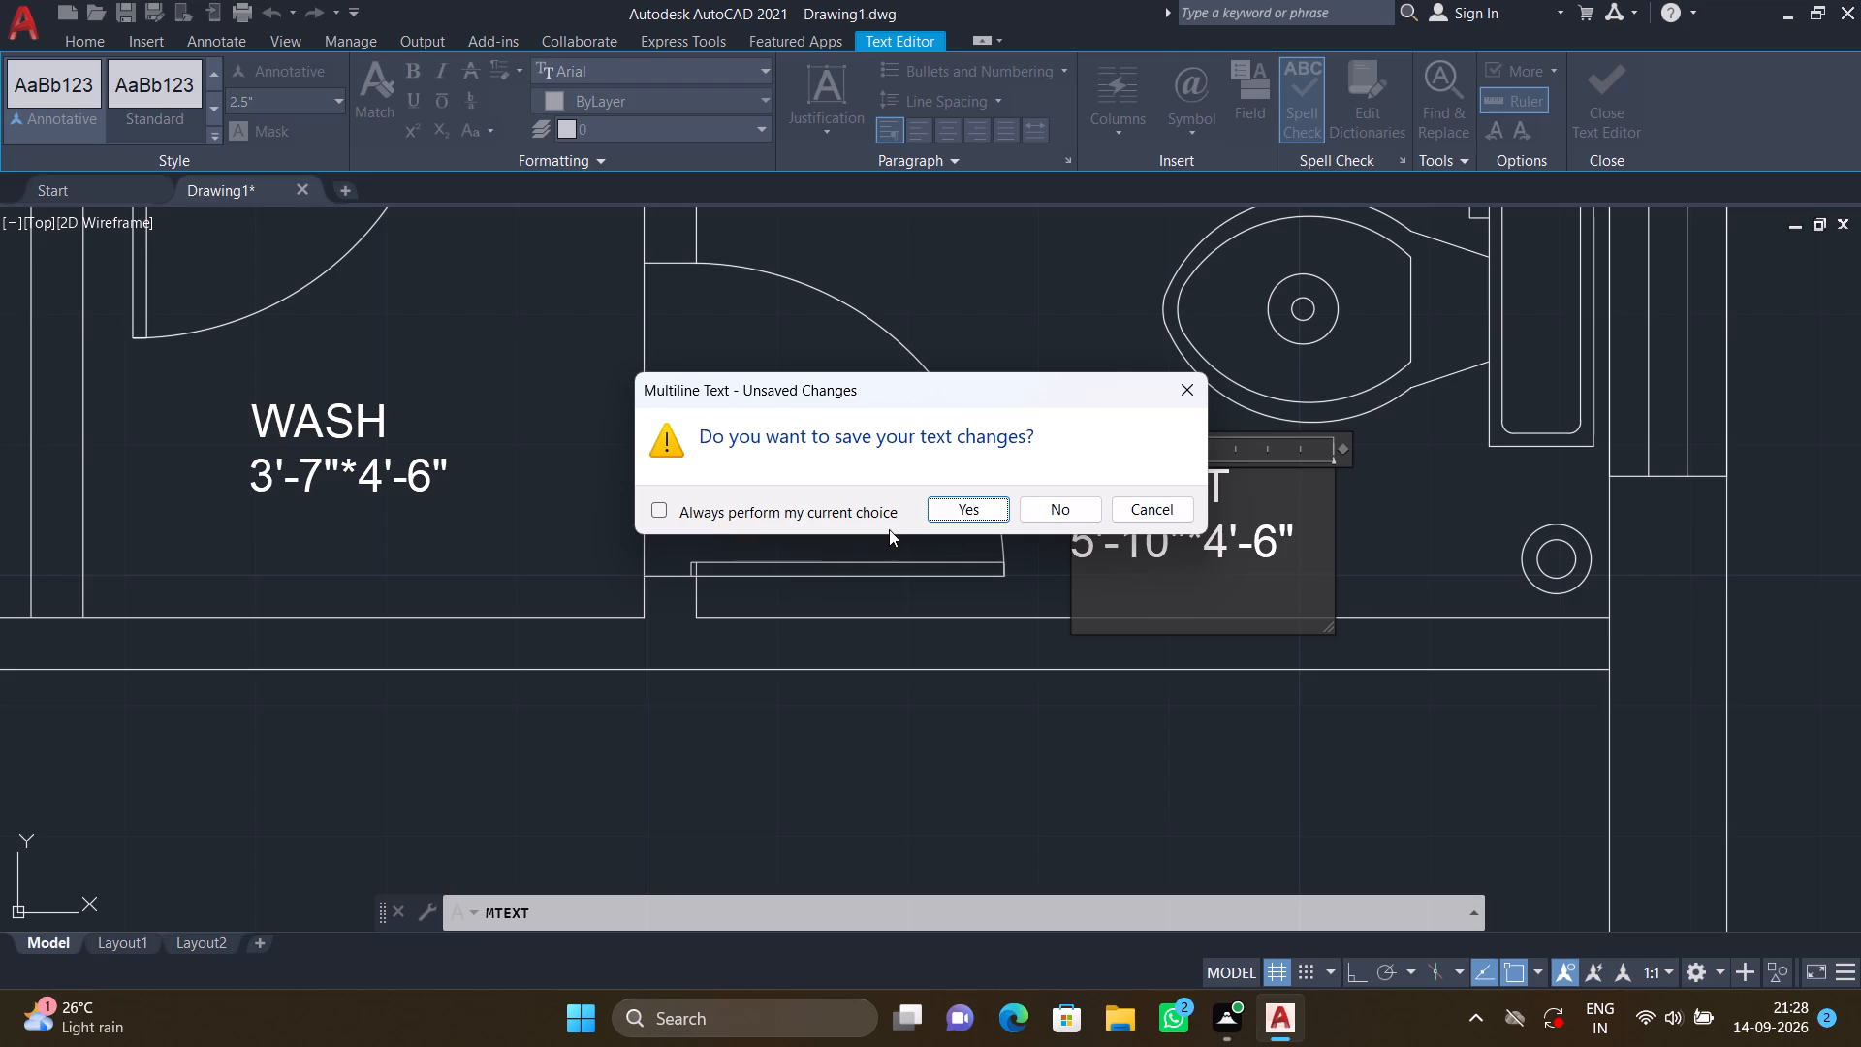
click(962, 509)
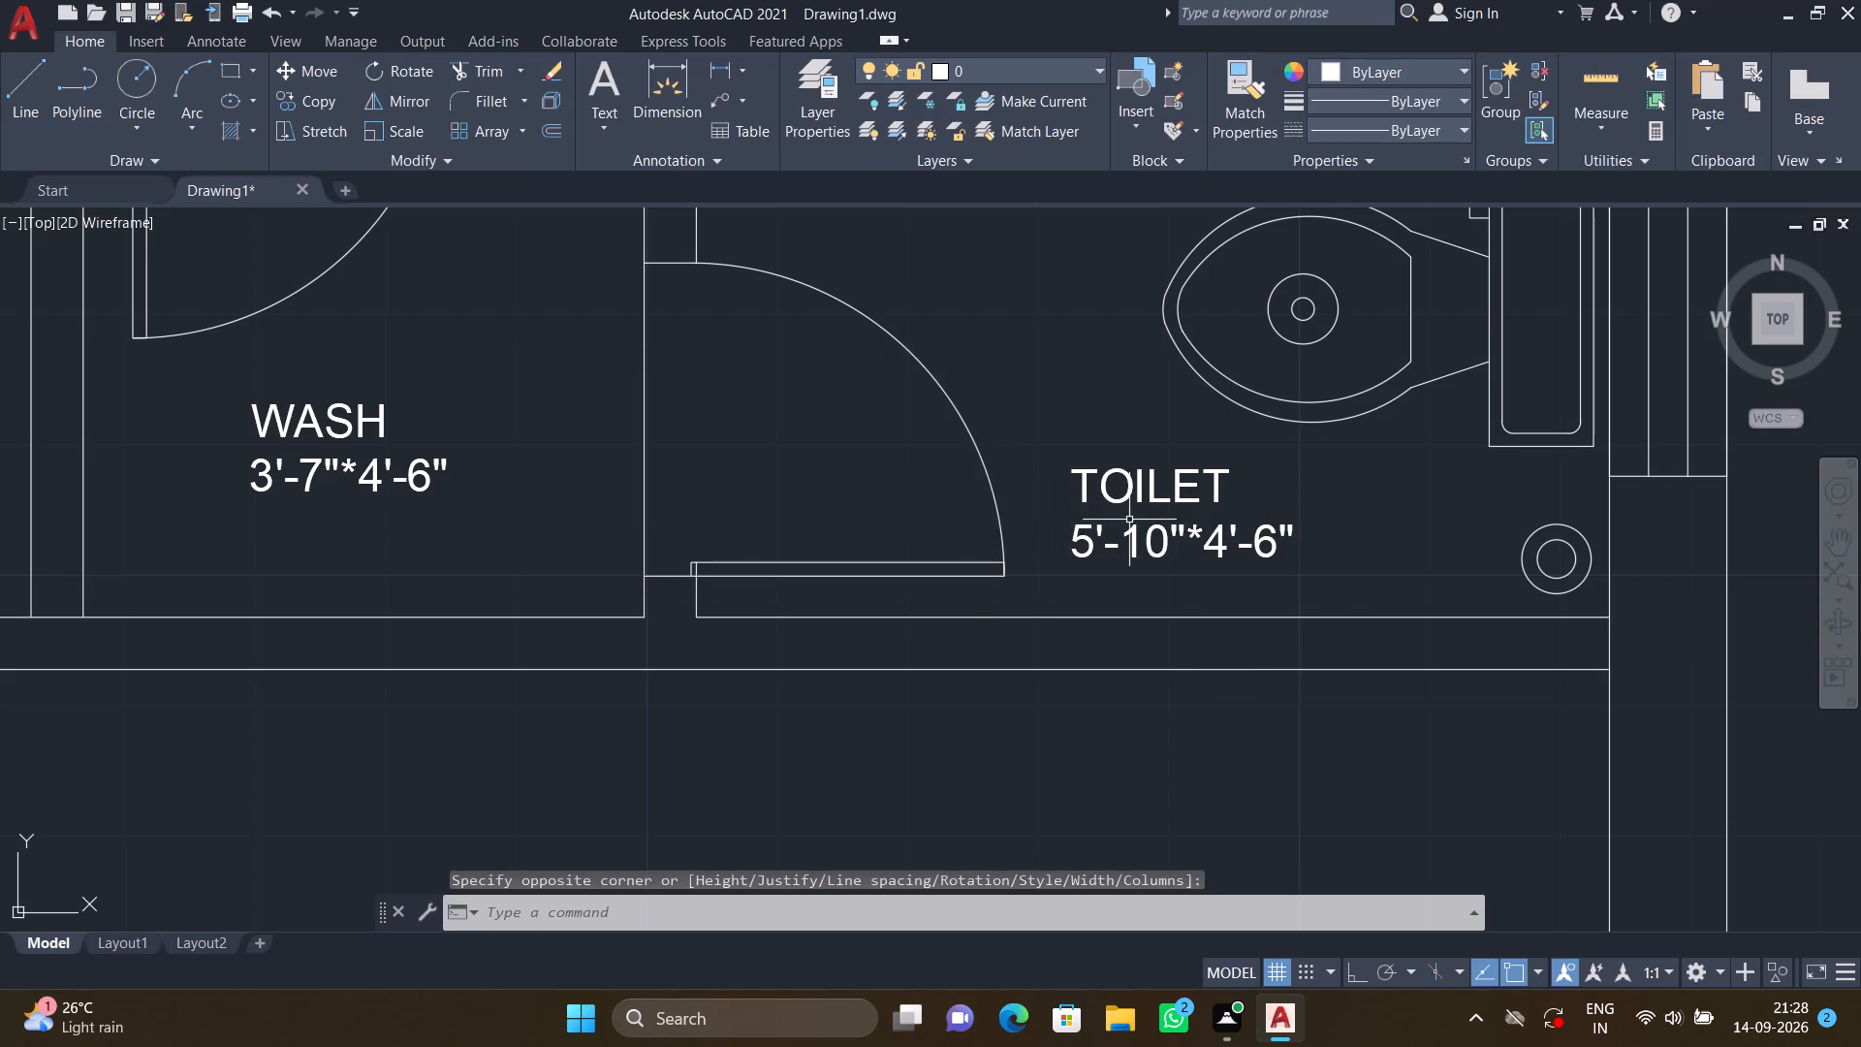
Add the two-line multiline text "BEDROOM-1" and "13'-7"*11'-0"" in the bedroom above the kitchen, just below the foot of the bed.
scroll(1129, 520, down, 1)
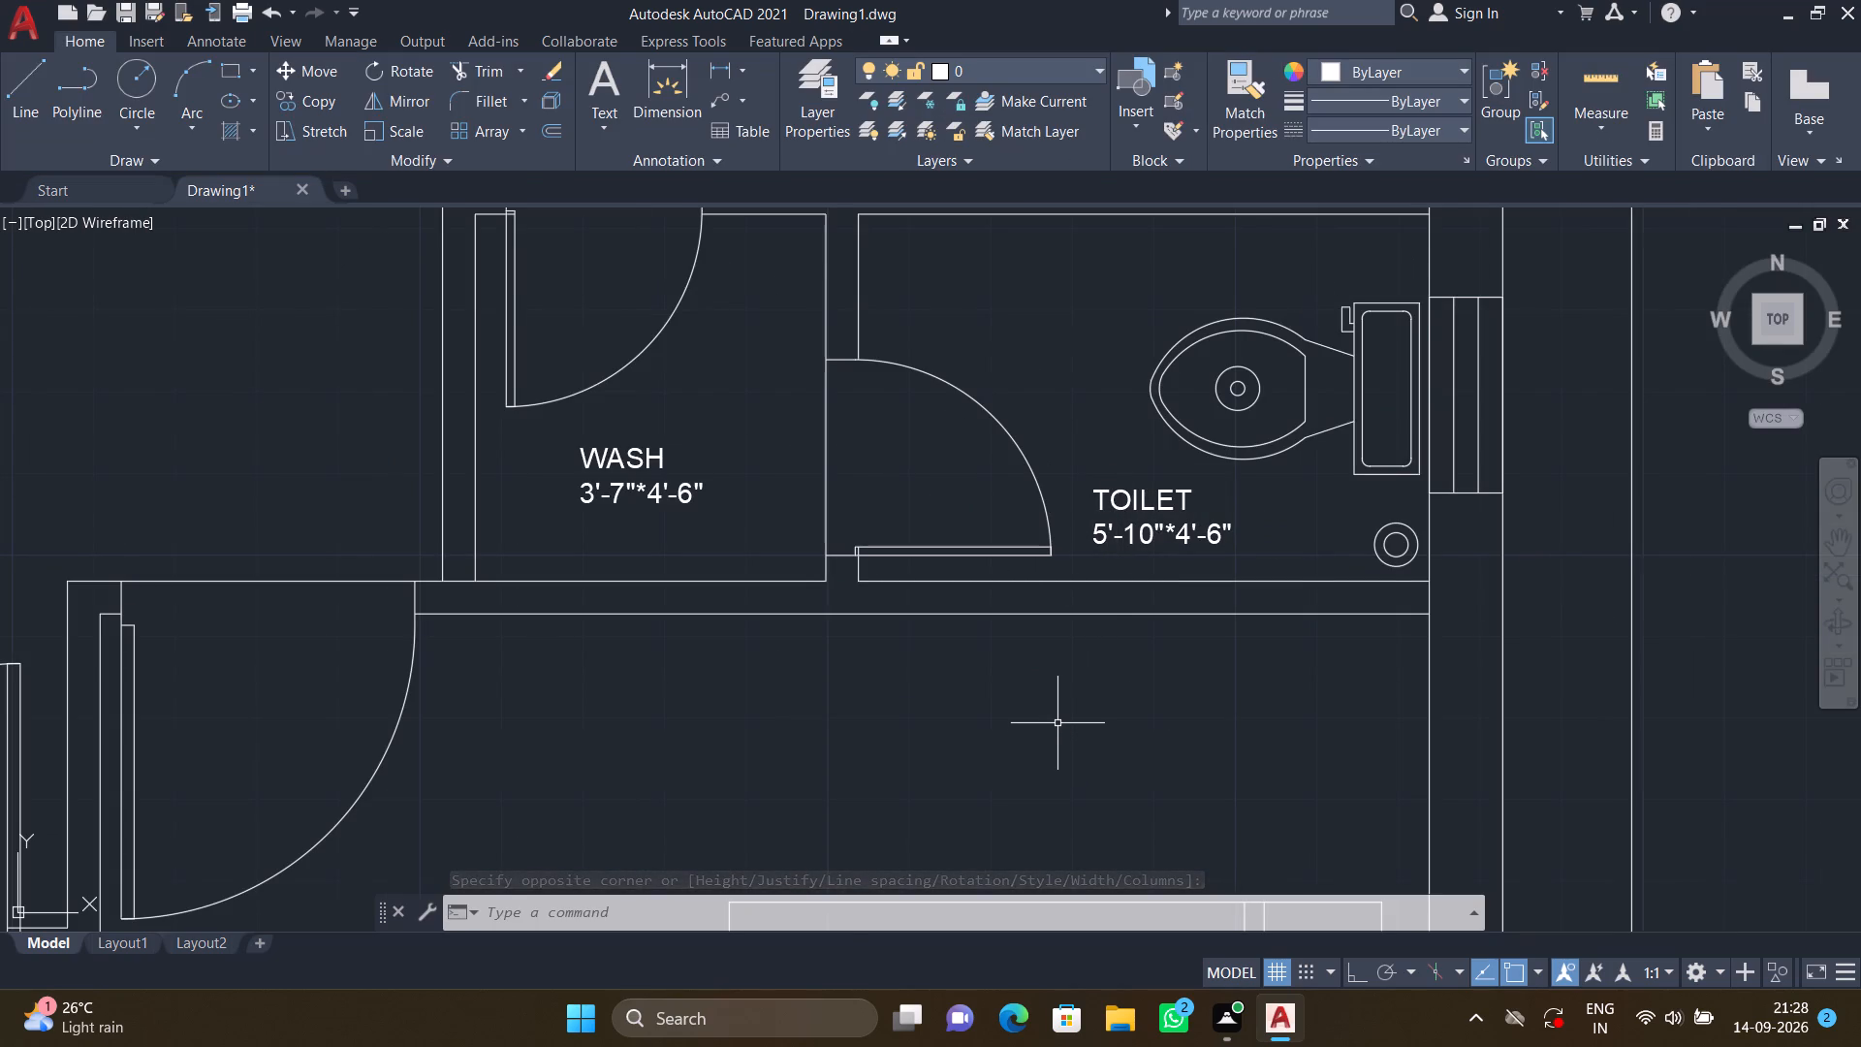
scroll(1057, 724, down, 1)
middle_drag(981, 769, 926, 563)
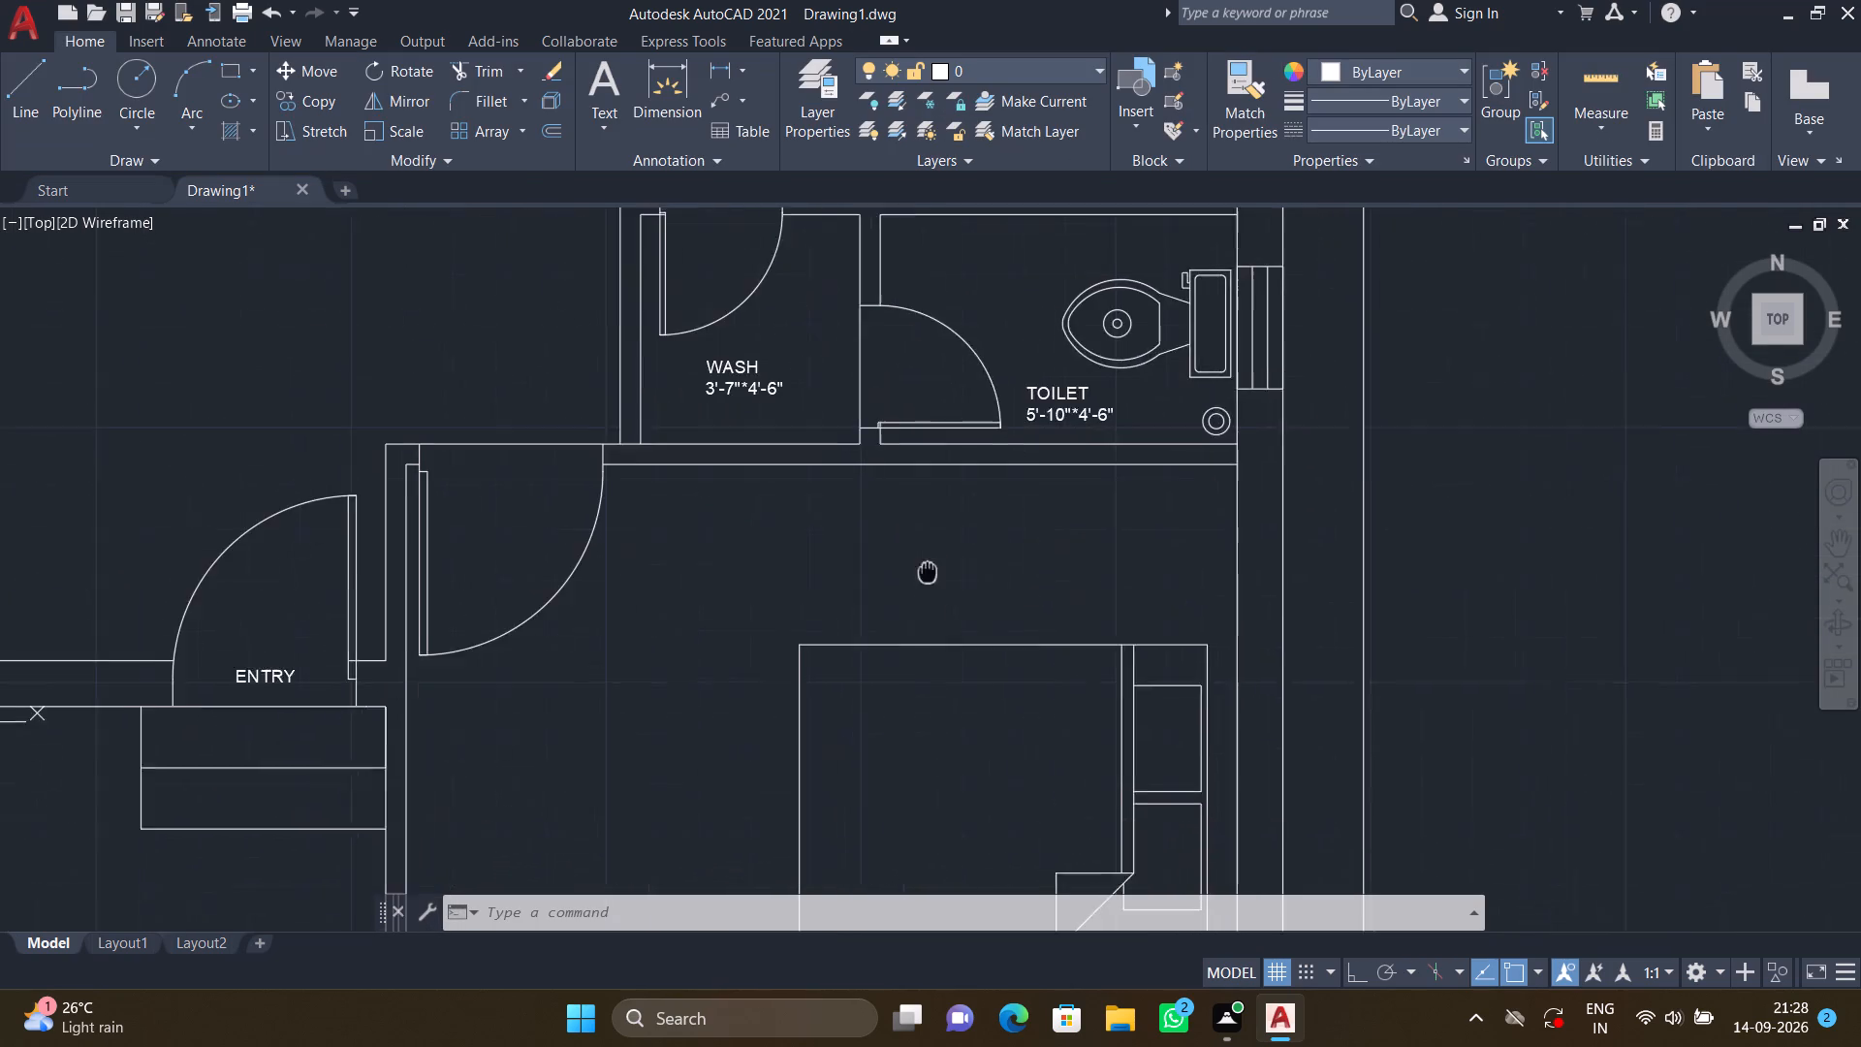
middle_drag(926, 563, 925, 555)
scroll(924, 563, down, 1)
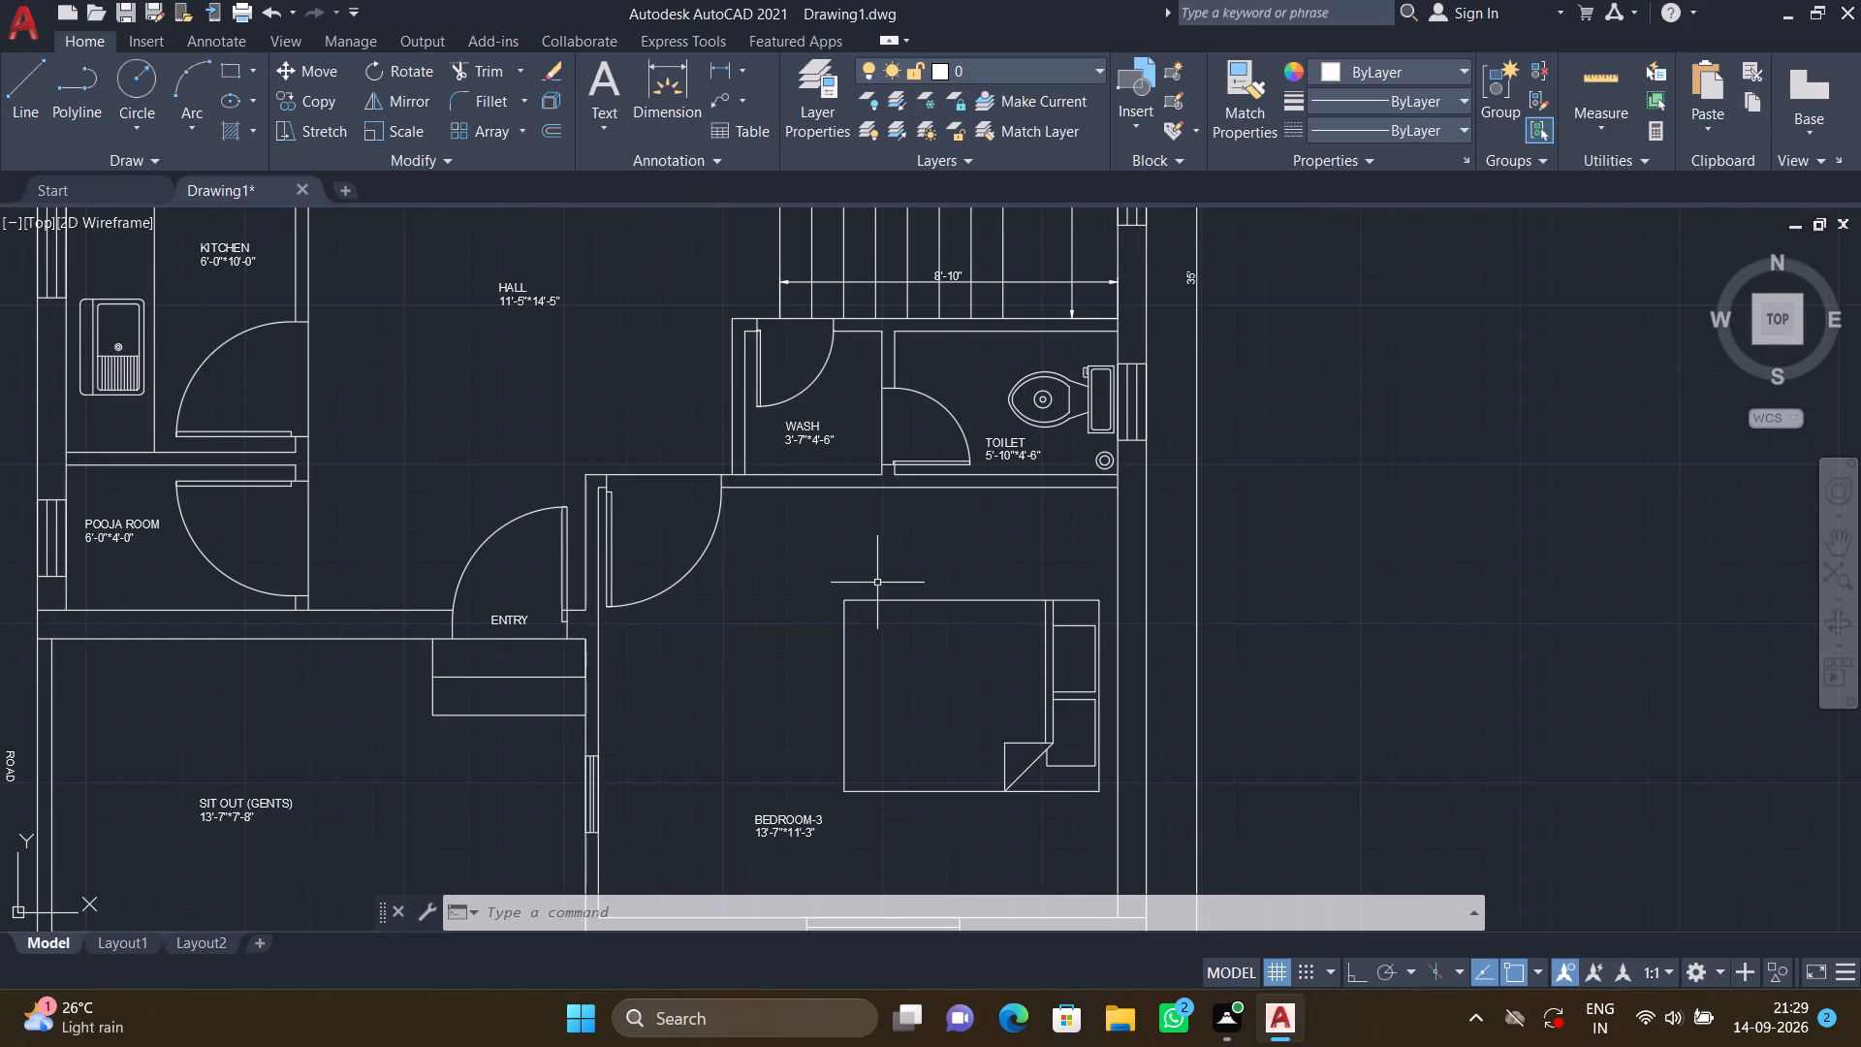
scroll(874, 568, down, 1)
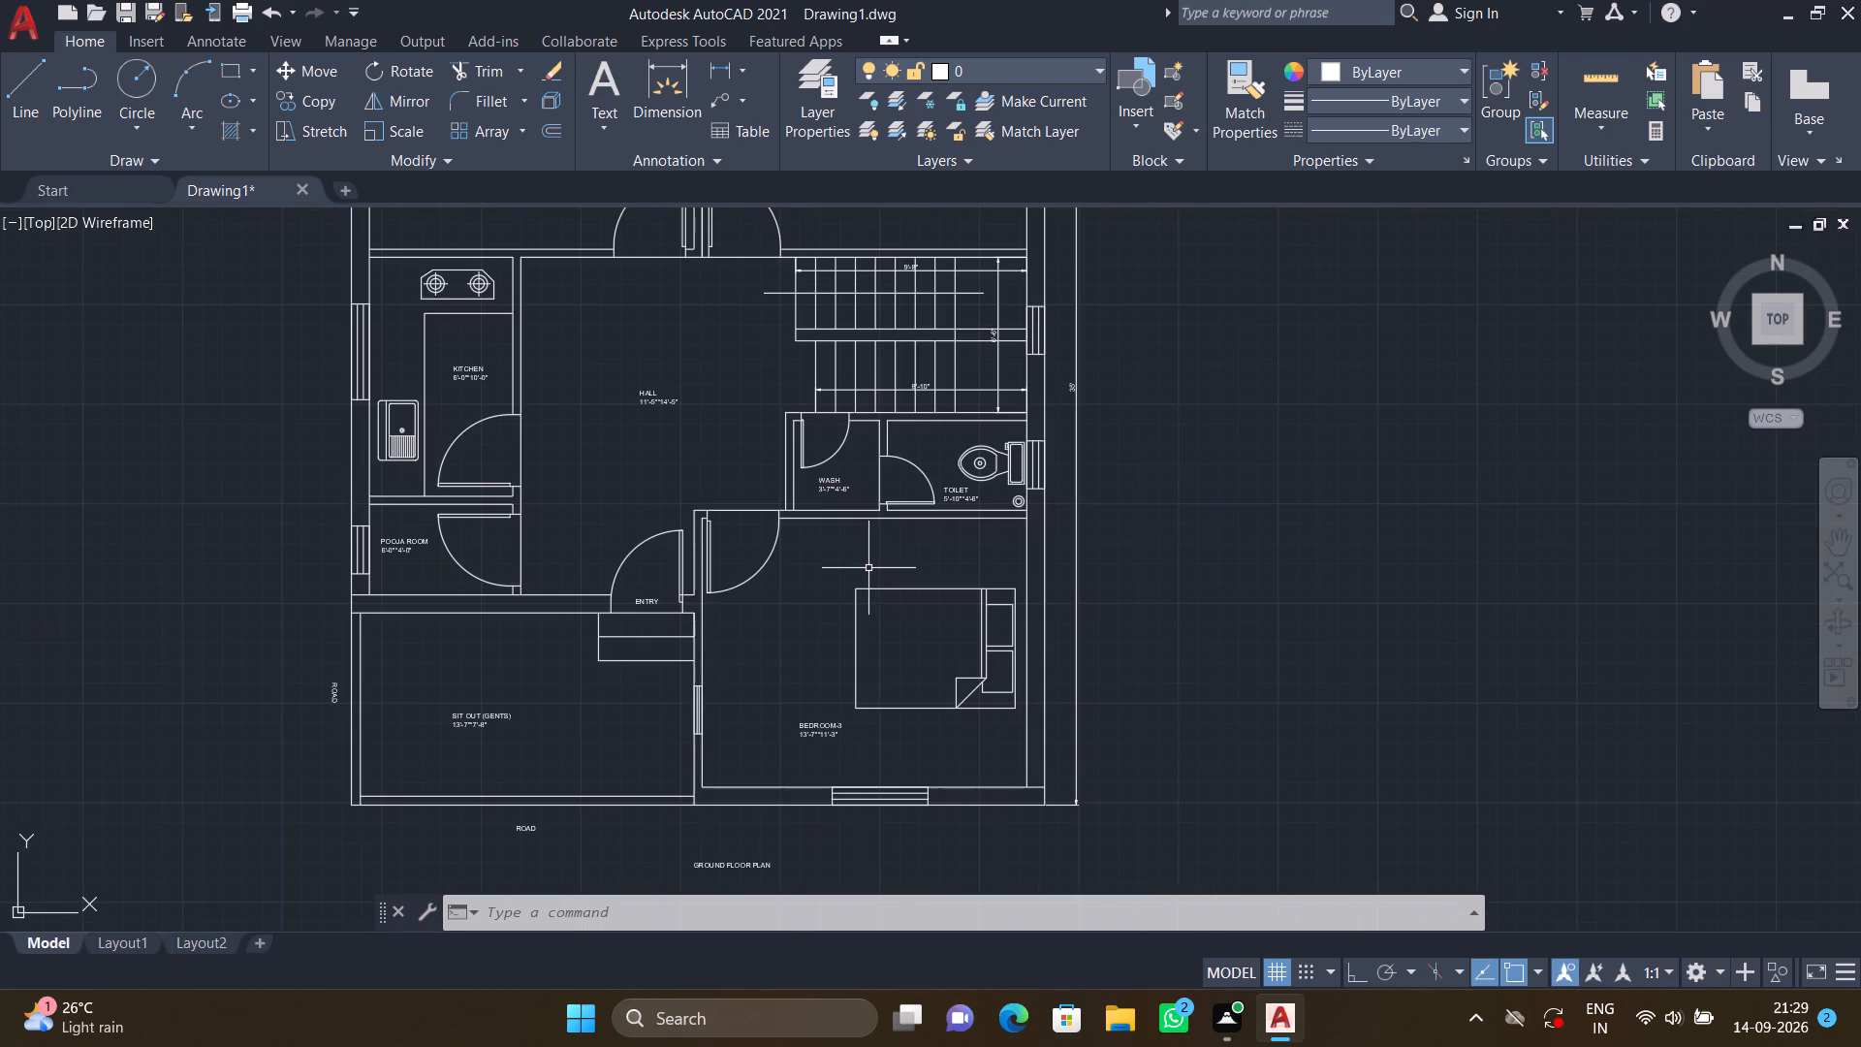
middle_drag(829, 575, 842, 814)
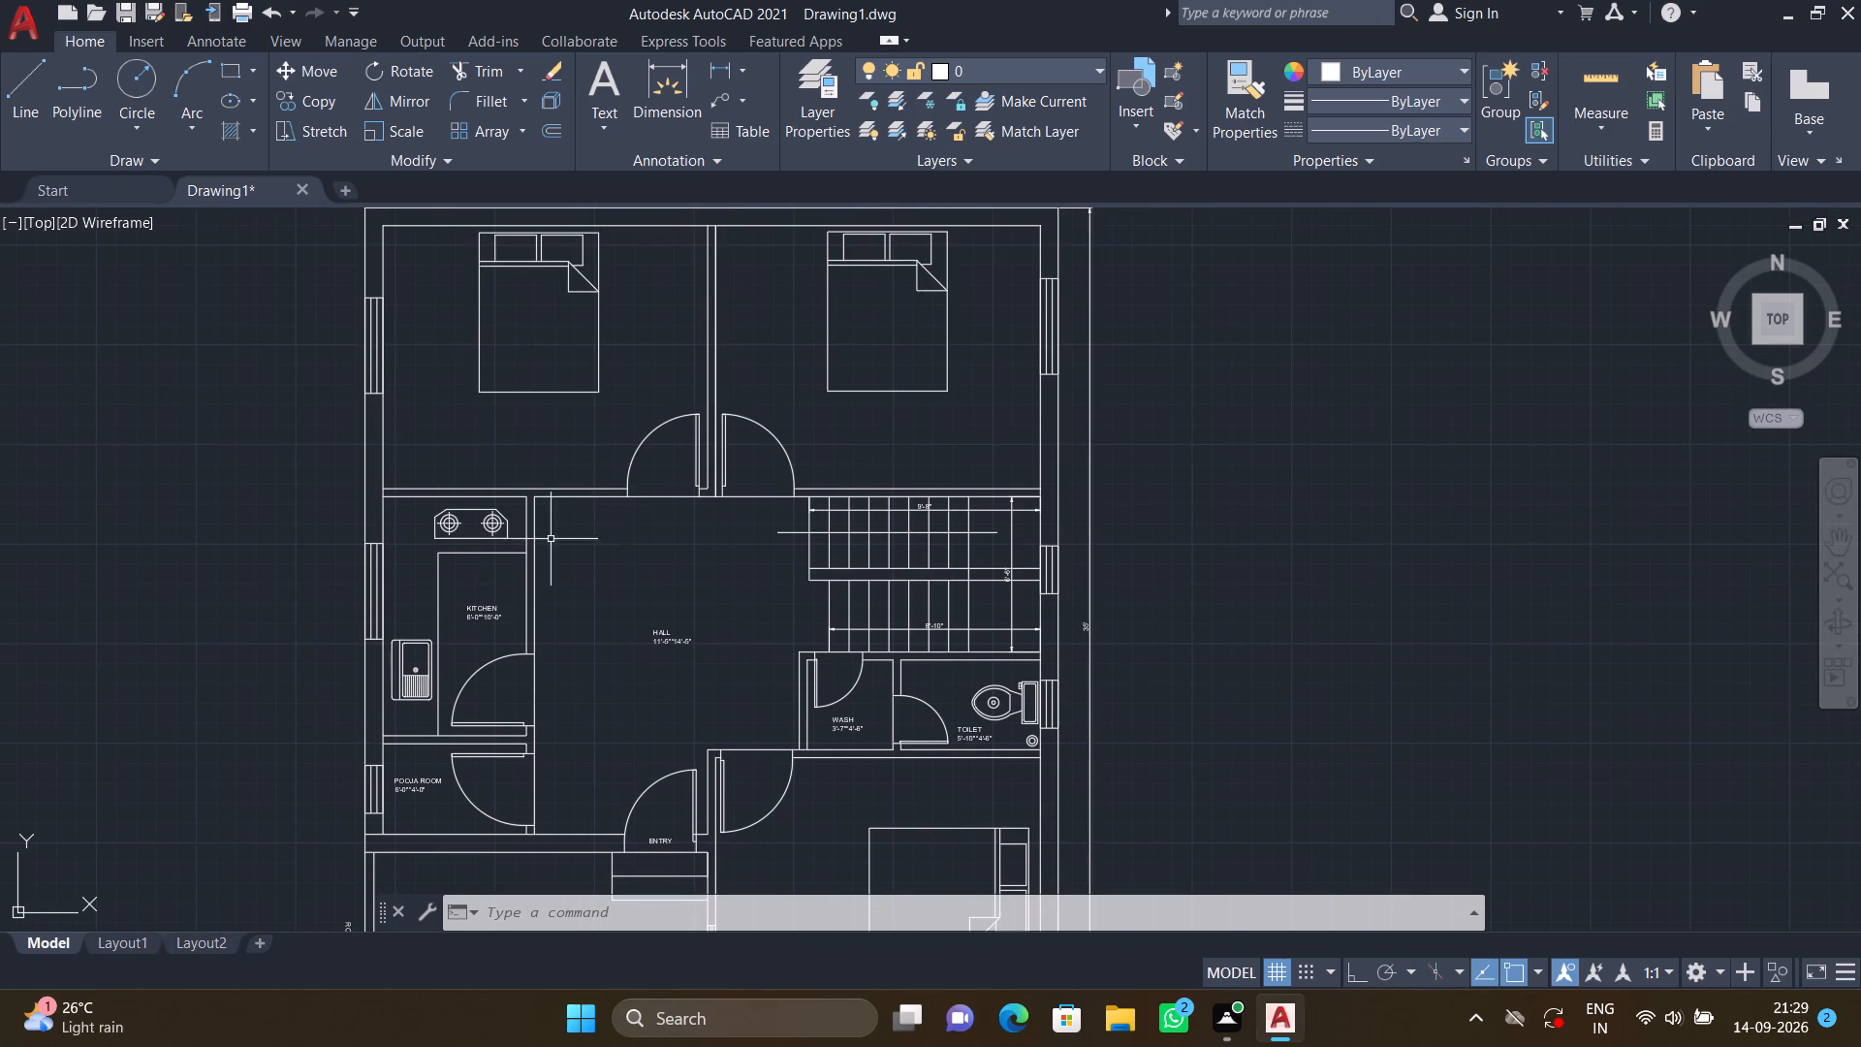
middle_drag(417, 438, 580, 473)
scroll(604, 455, up, 2)
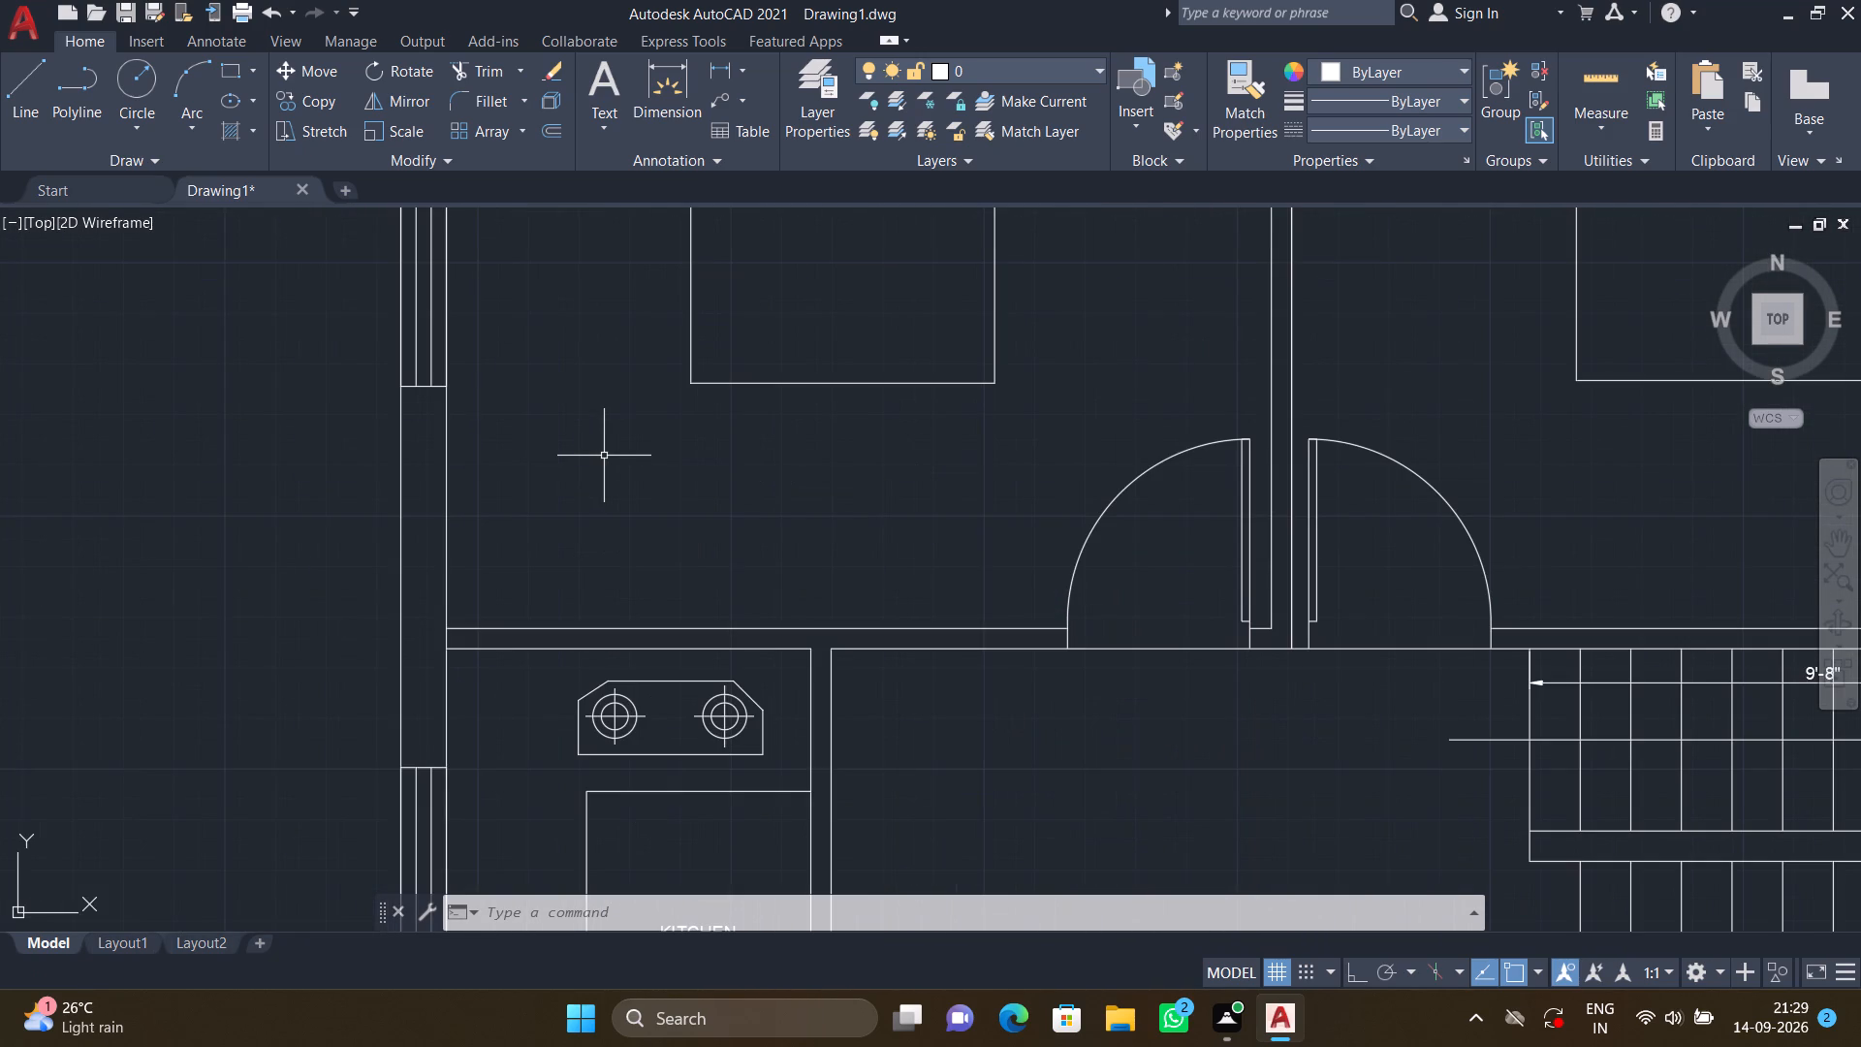
text(MT)
key(Return)
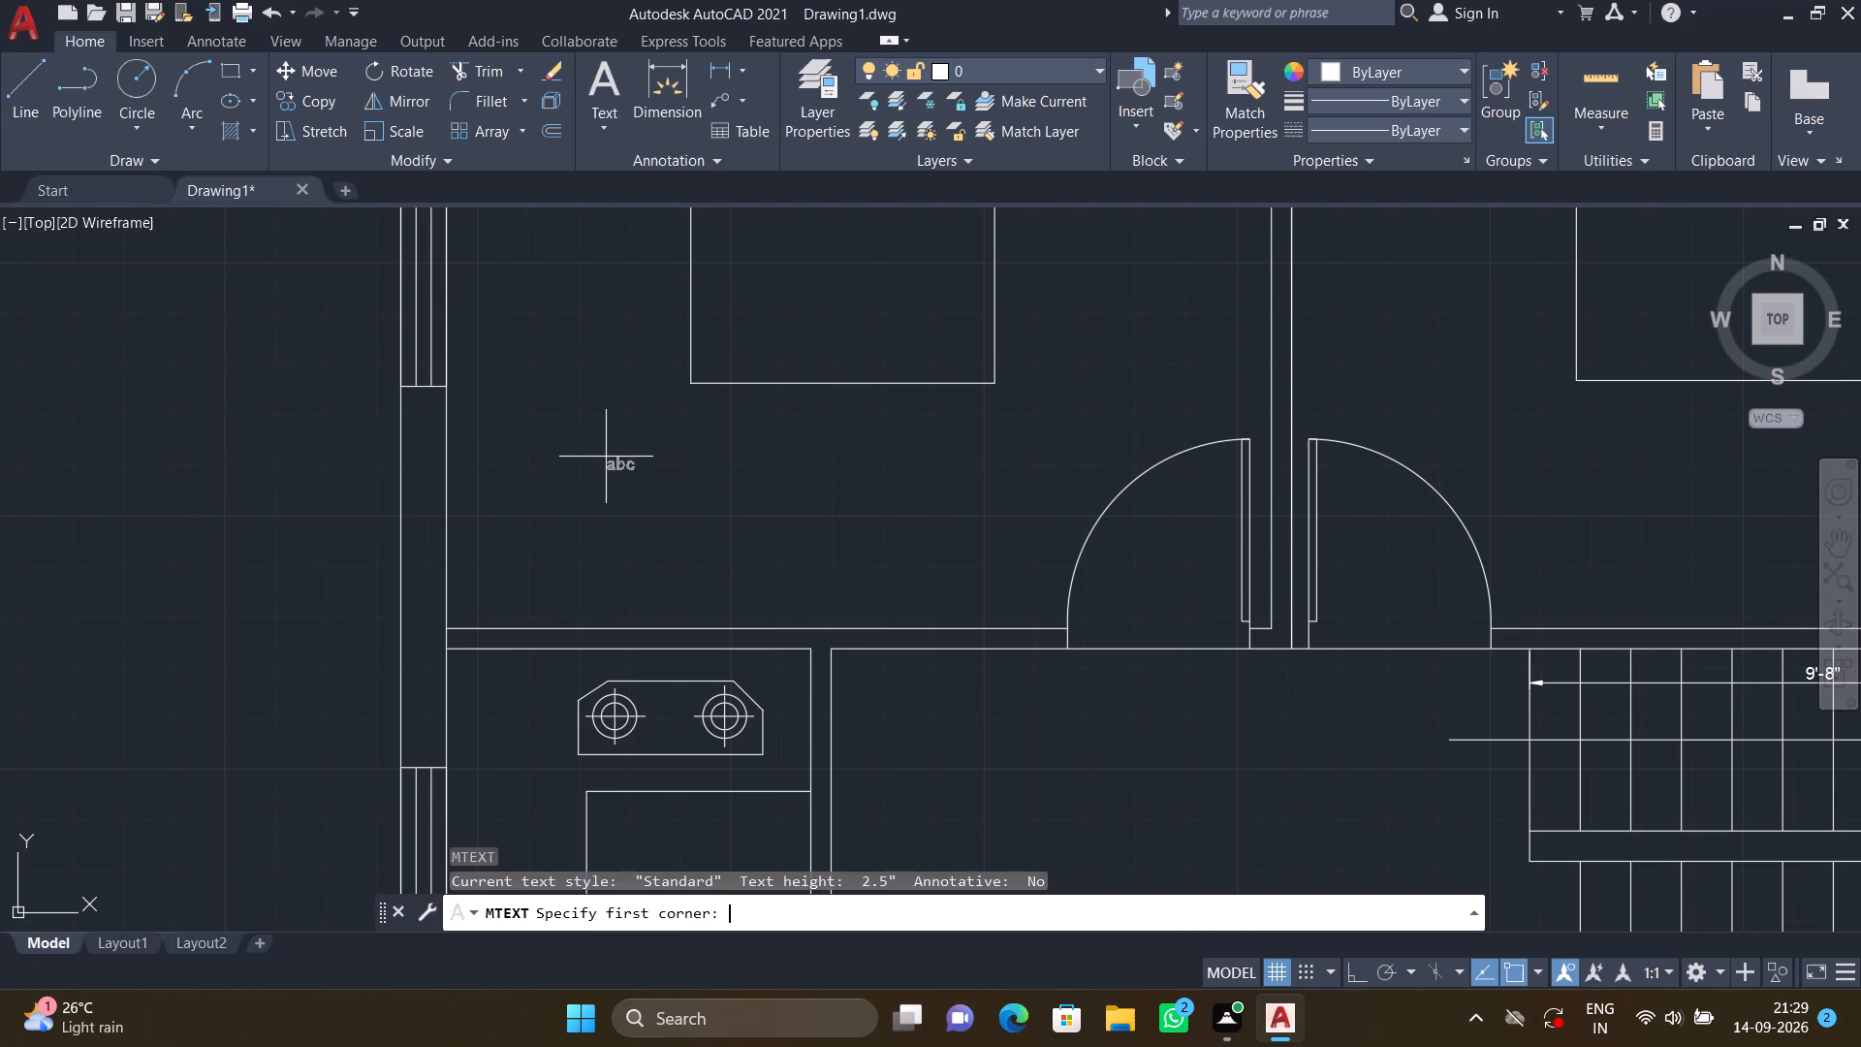
click(586, 455)
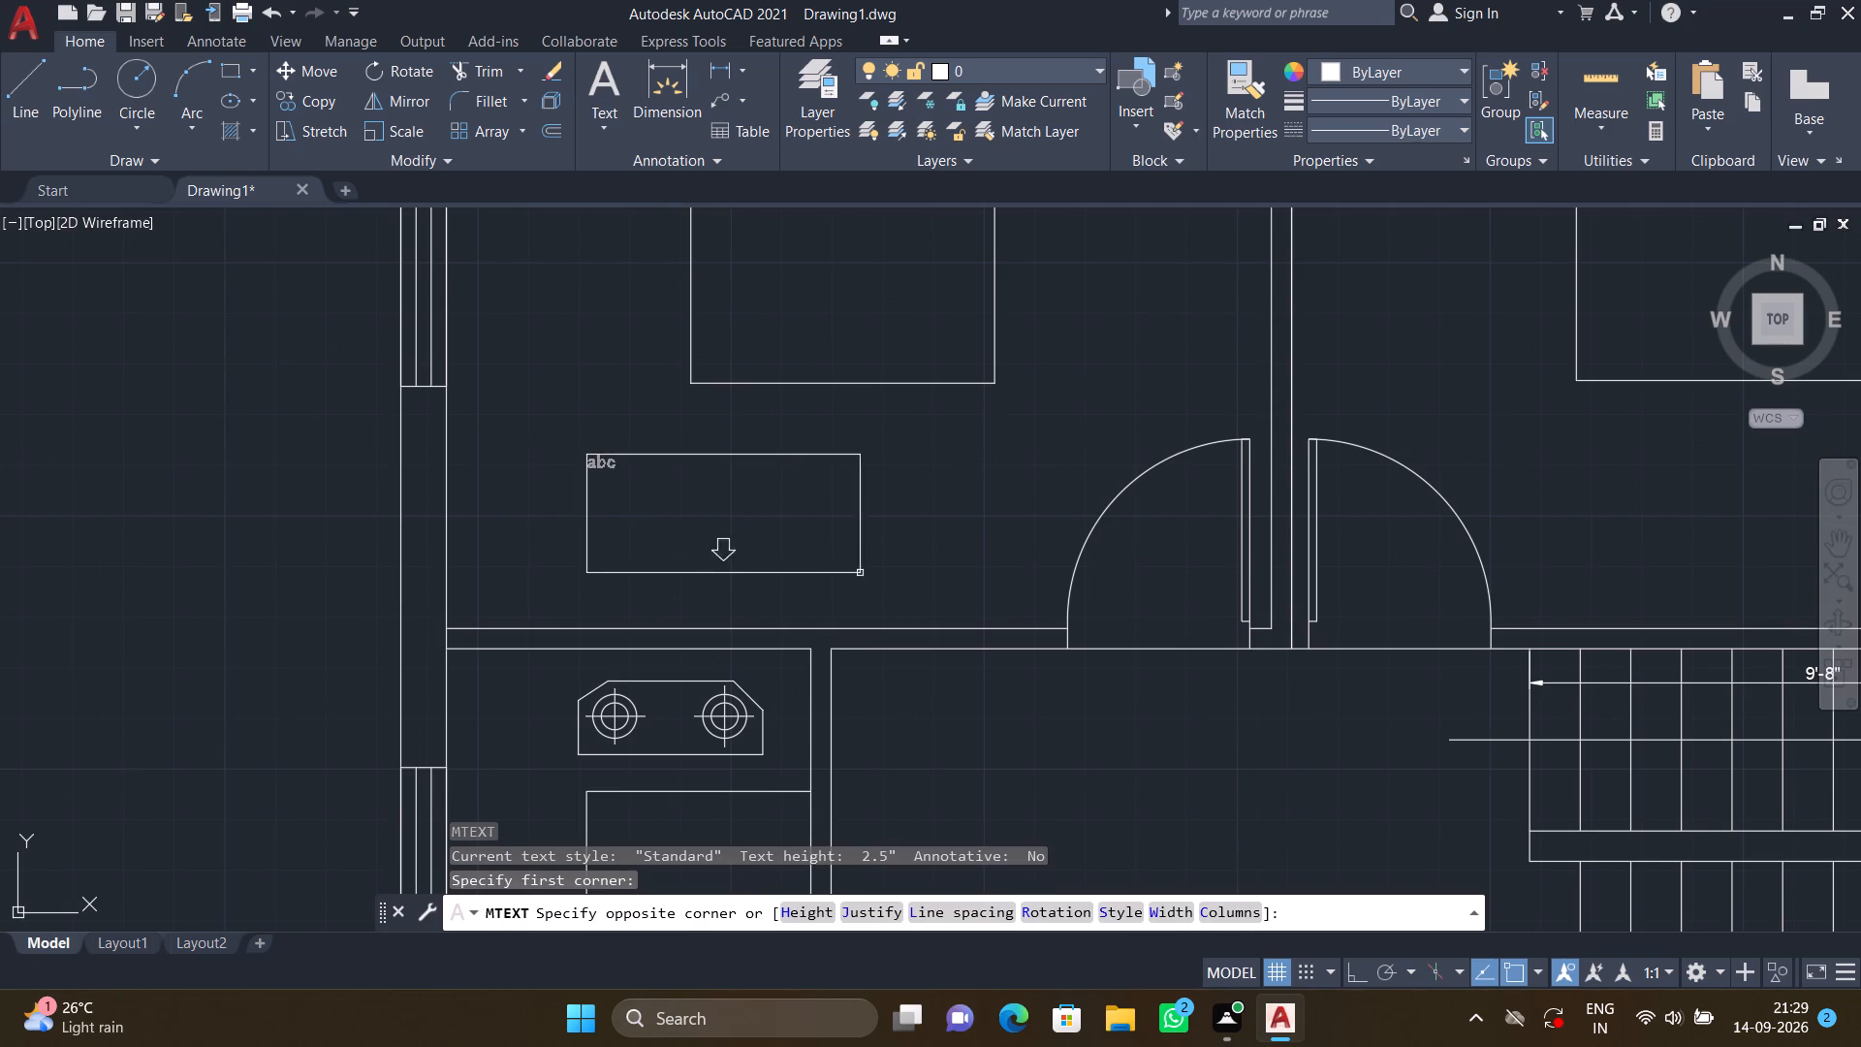
click(931, 576)
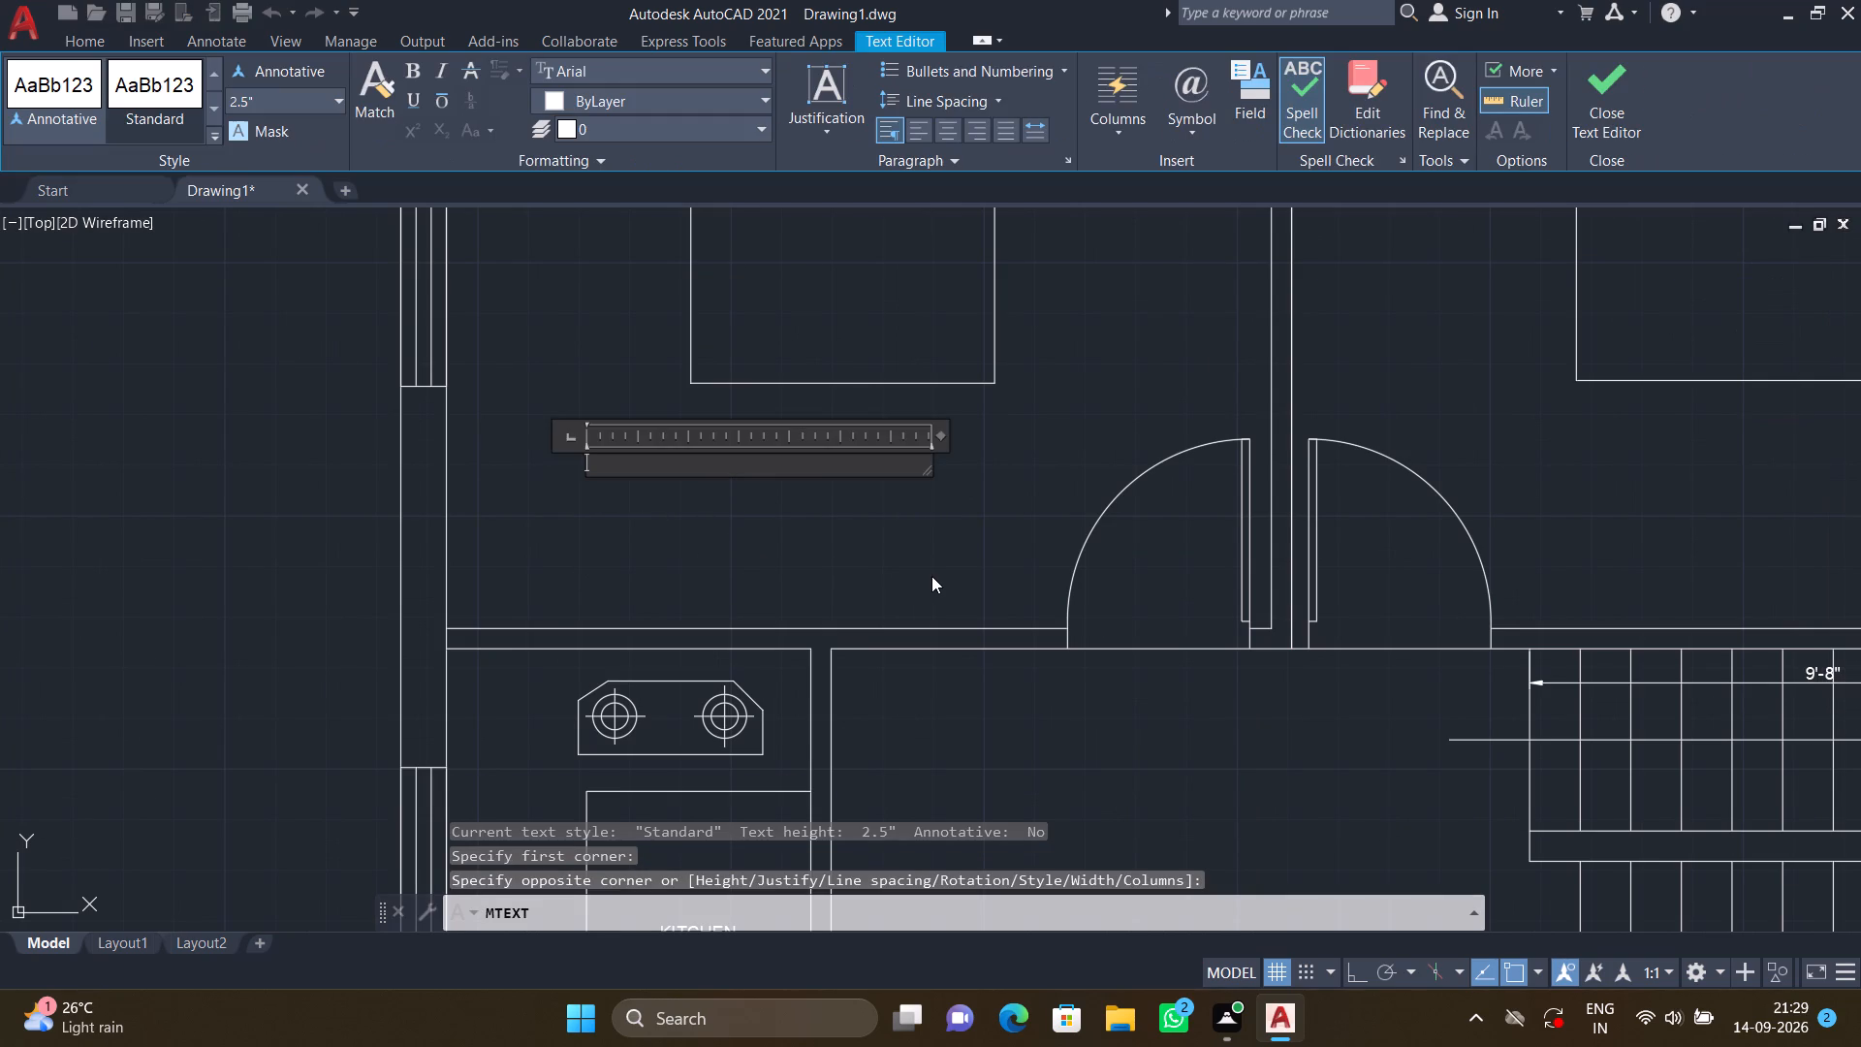
text(BED)
text(ROOM)
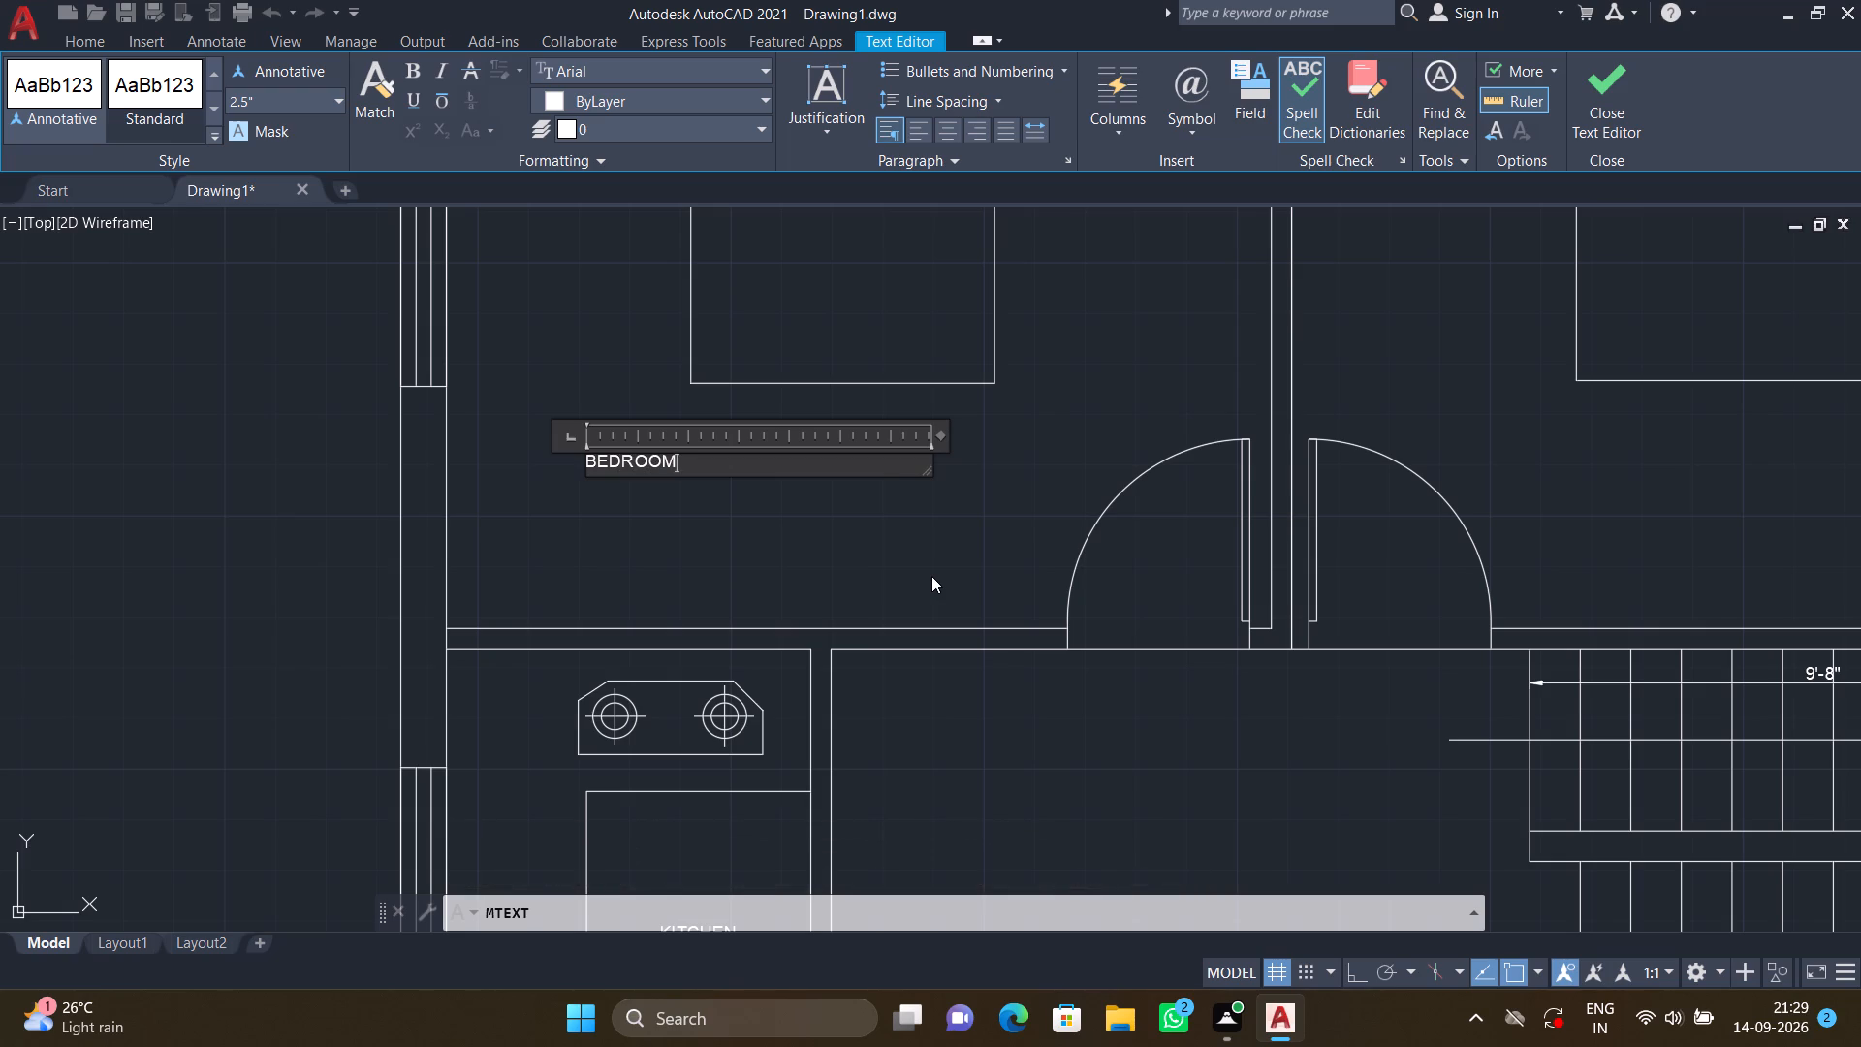
key(minus)
key(1)
key(Return)
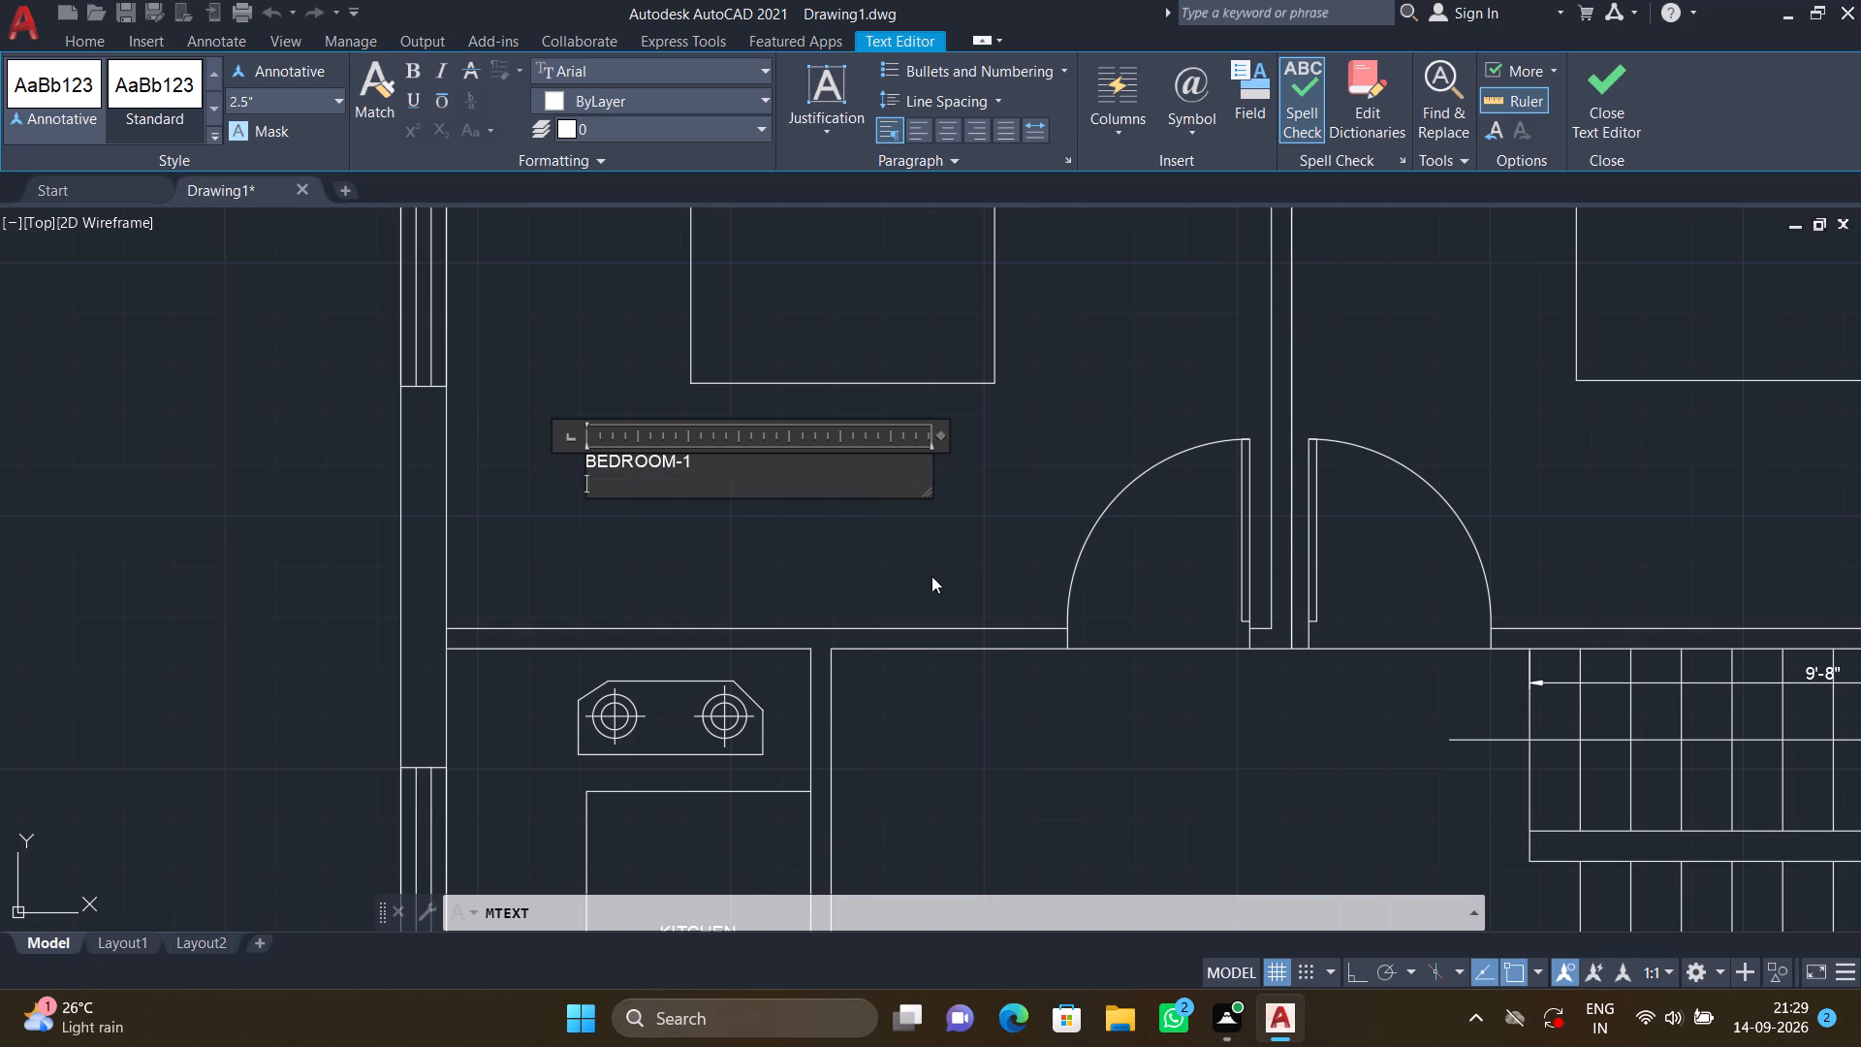
text(13')
text(-7")
key(asterisk)
text(11')
key(minus)
text(0")
key(Return)
key(Escape)
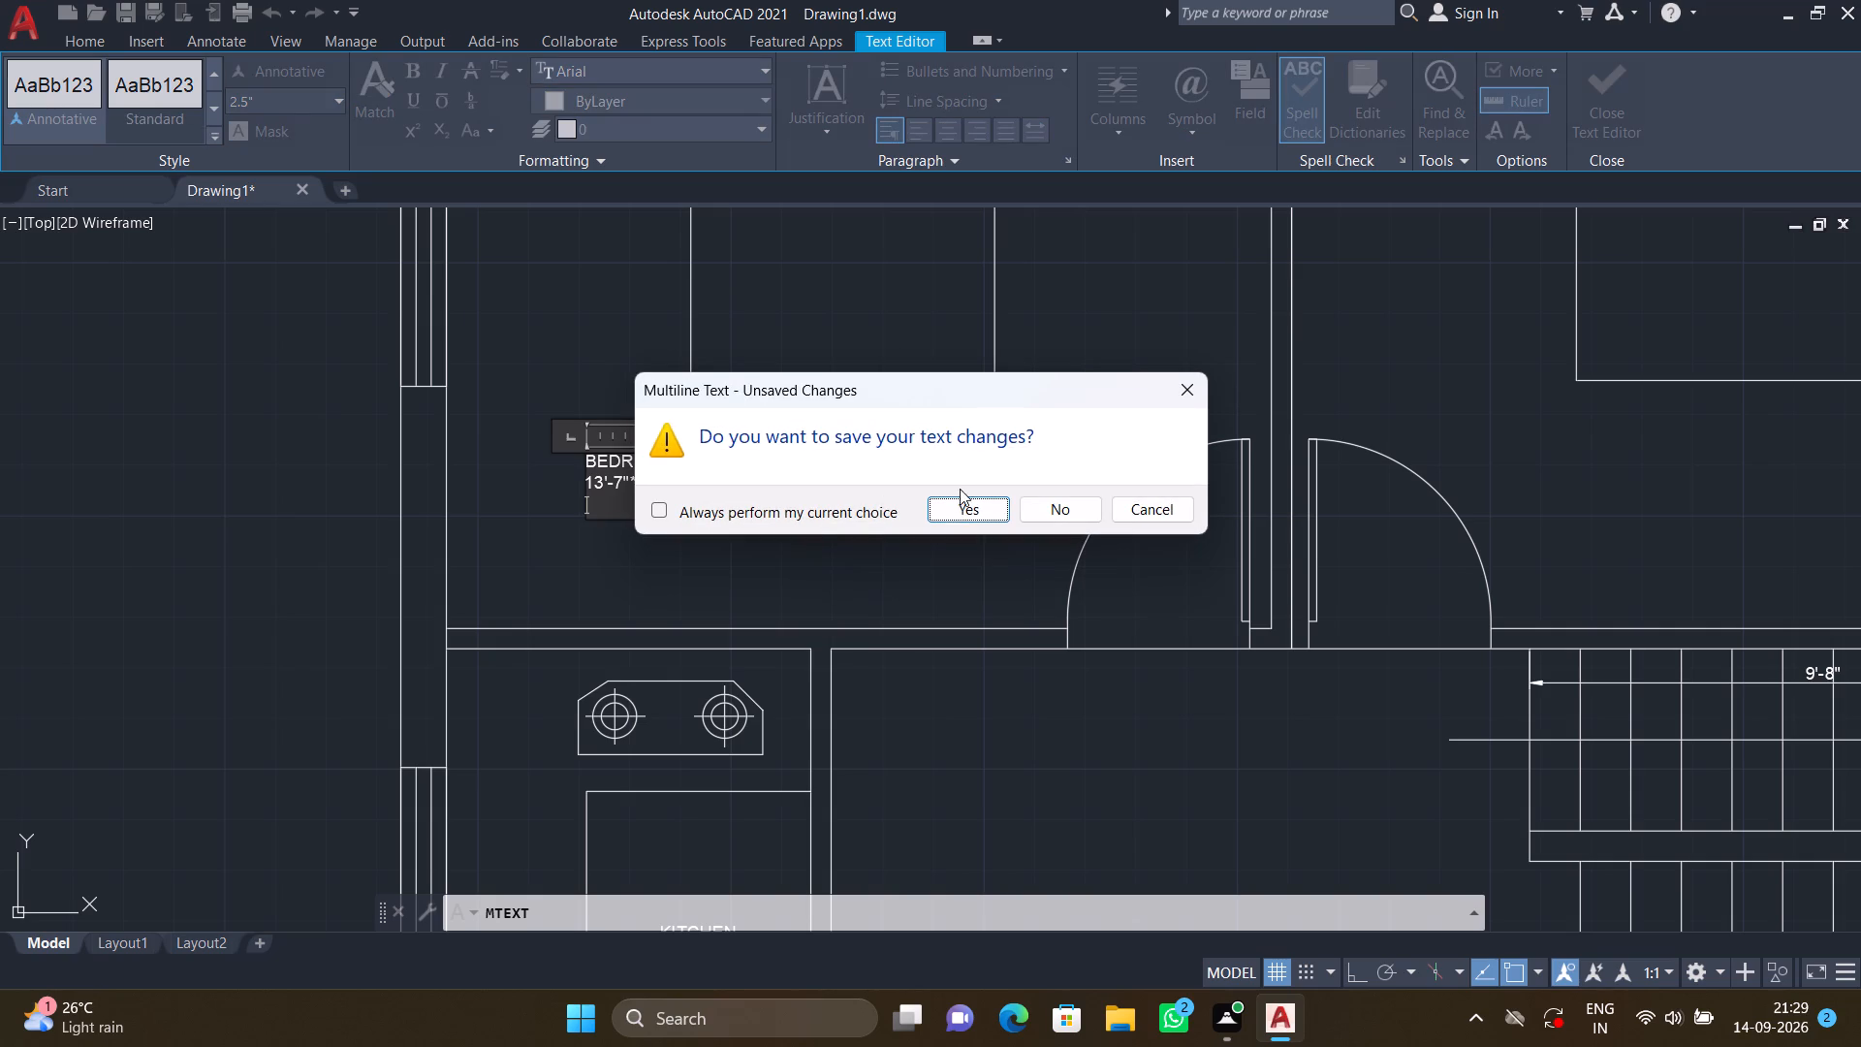
click(968, 502)
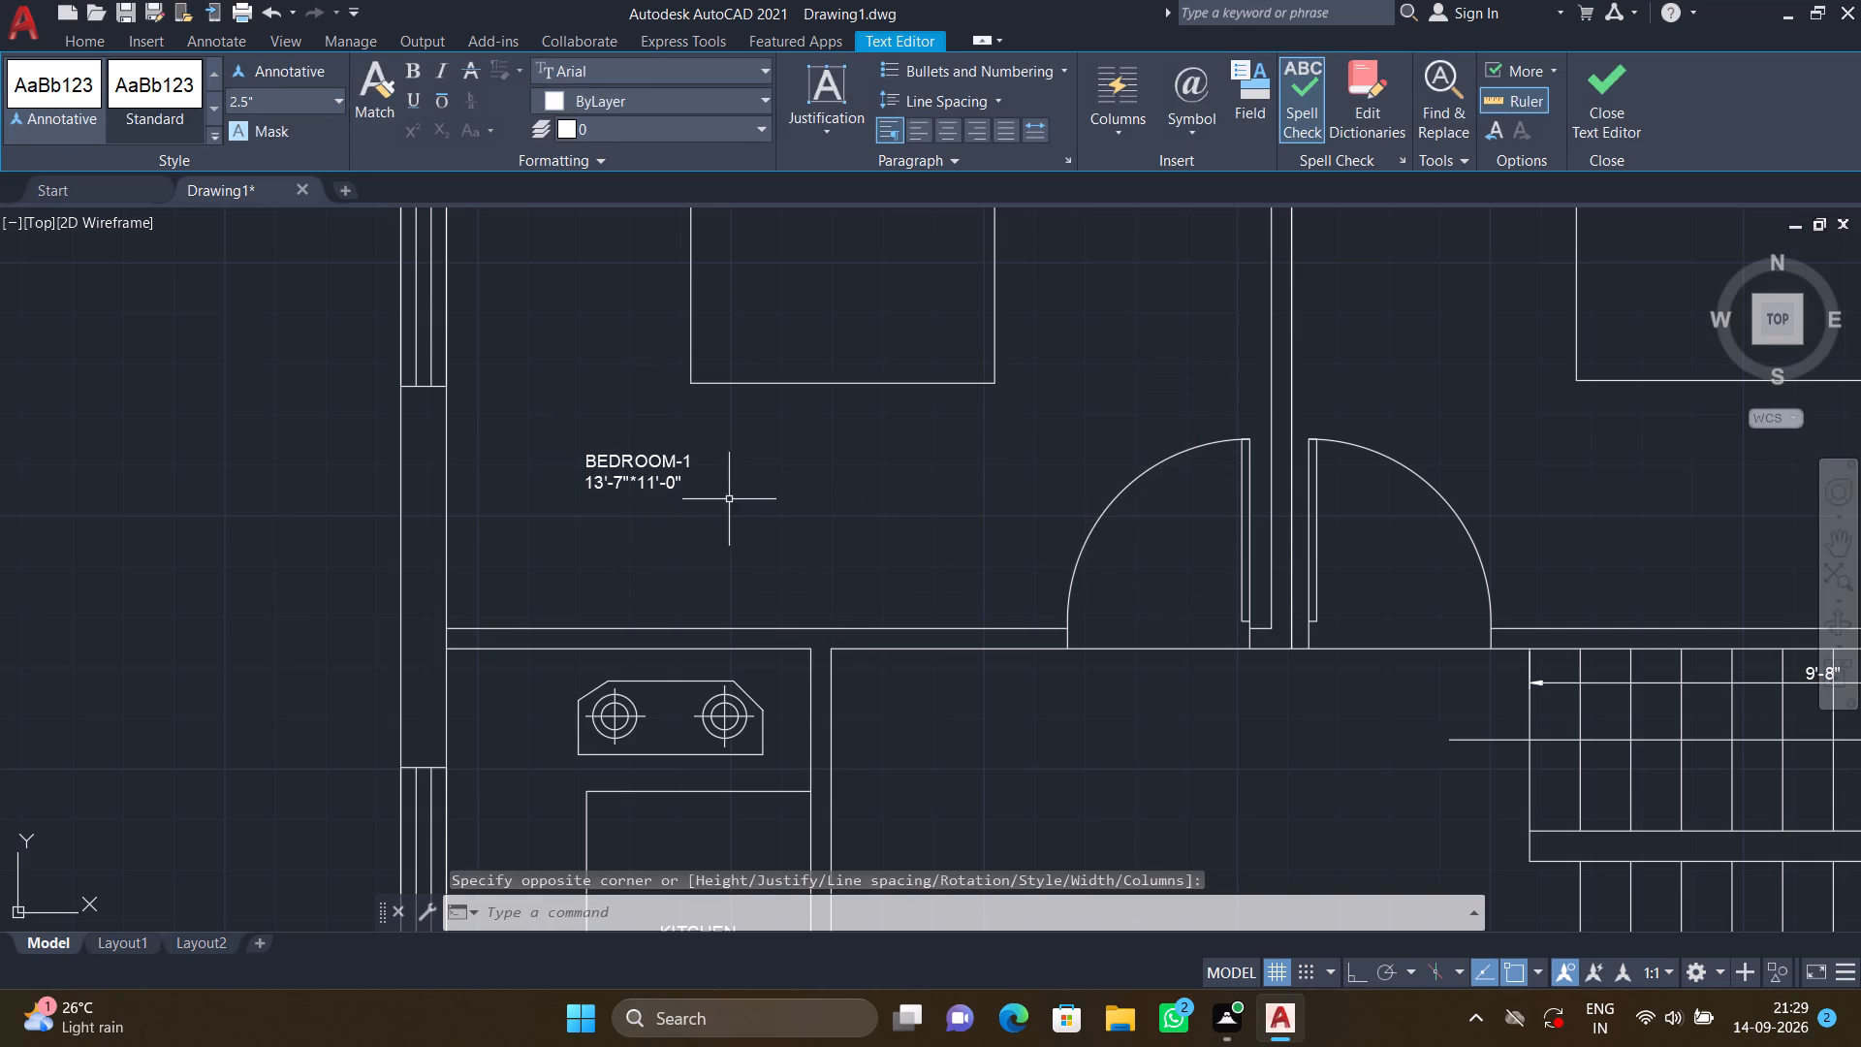
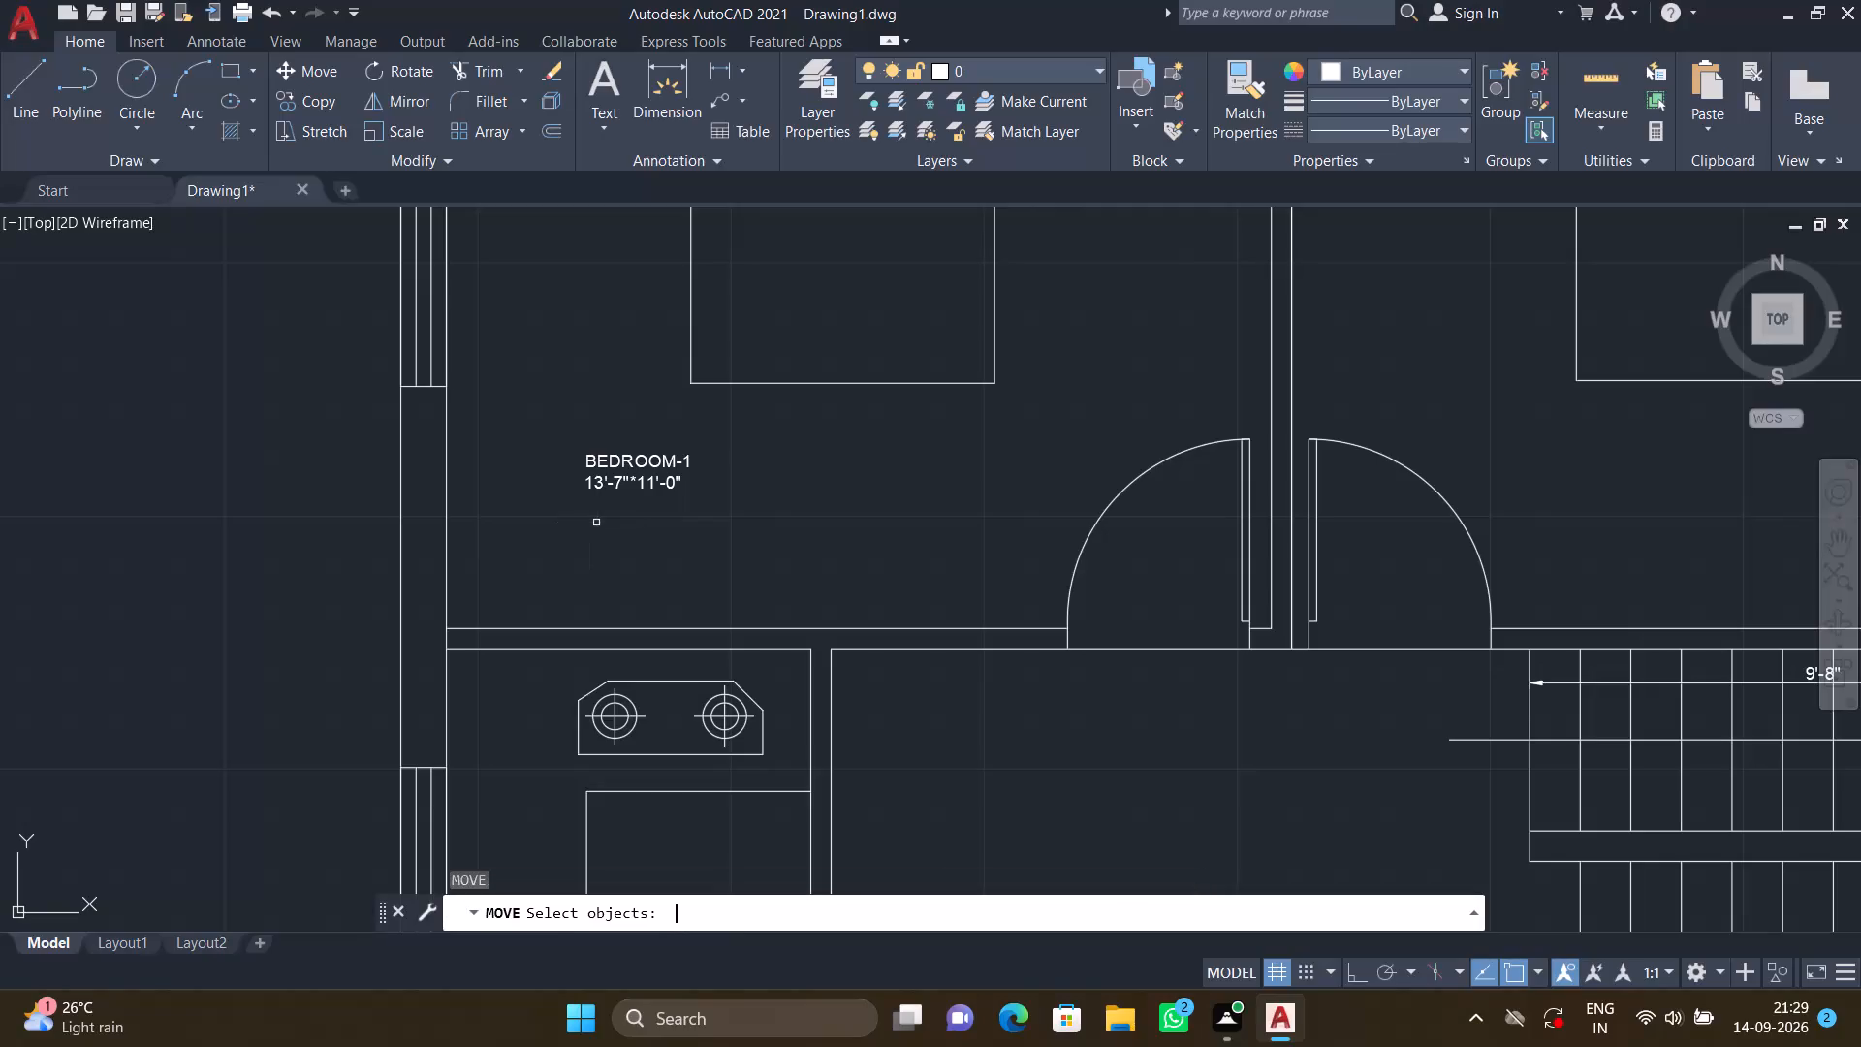
Move the BEDROOM-1 label by its top-left corner away from the outer wall and slightly down, below the foot of the bed.
click(674, 474)
key(Return)
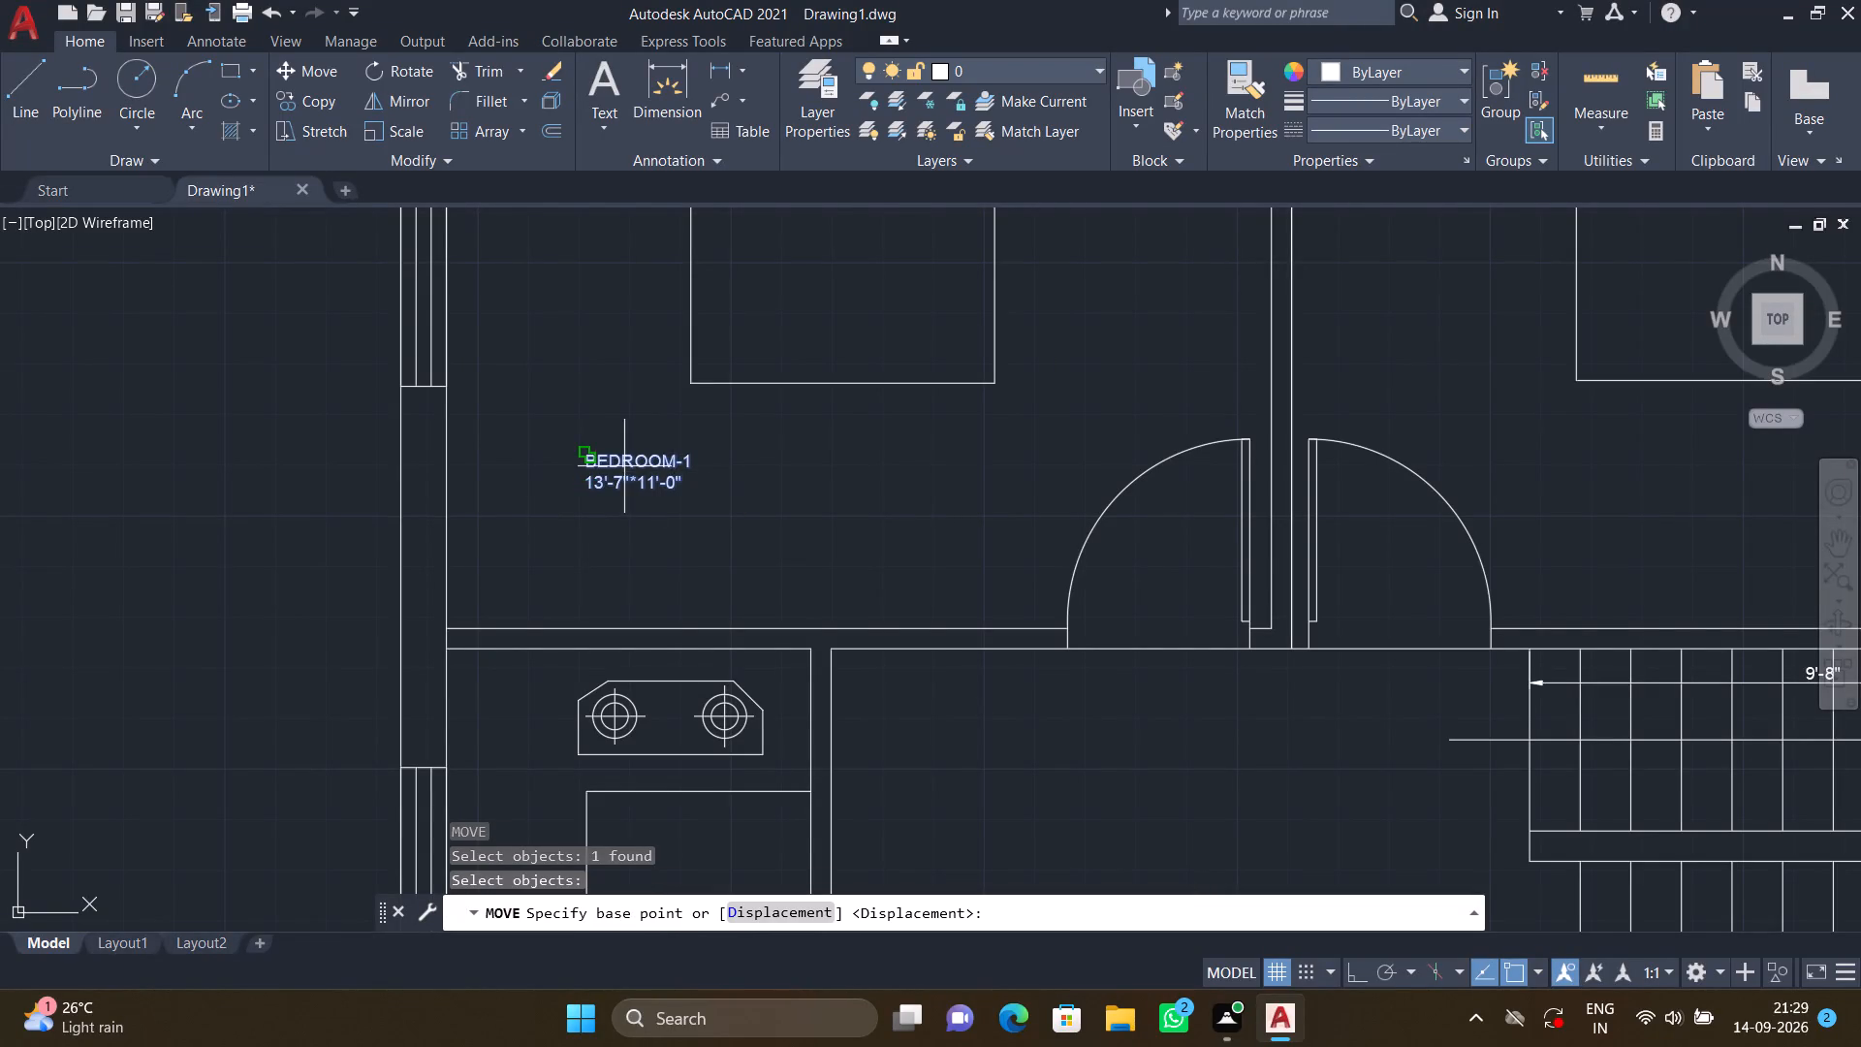
click(590, 454)
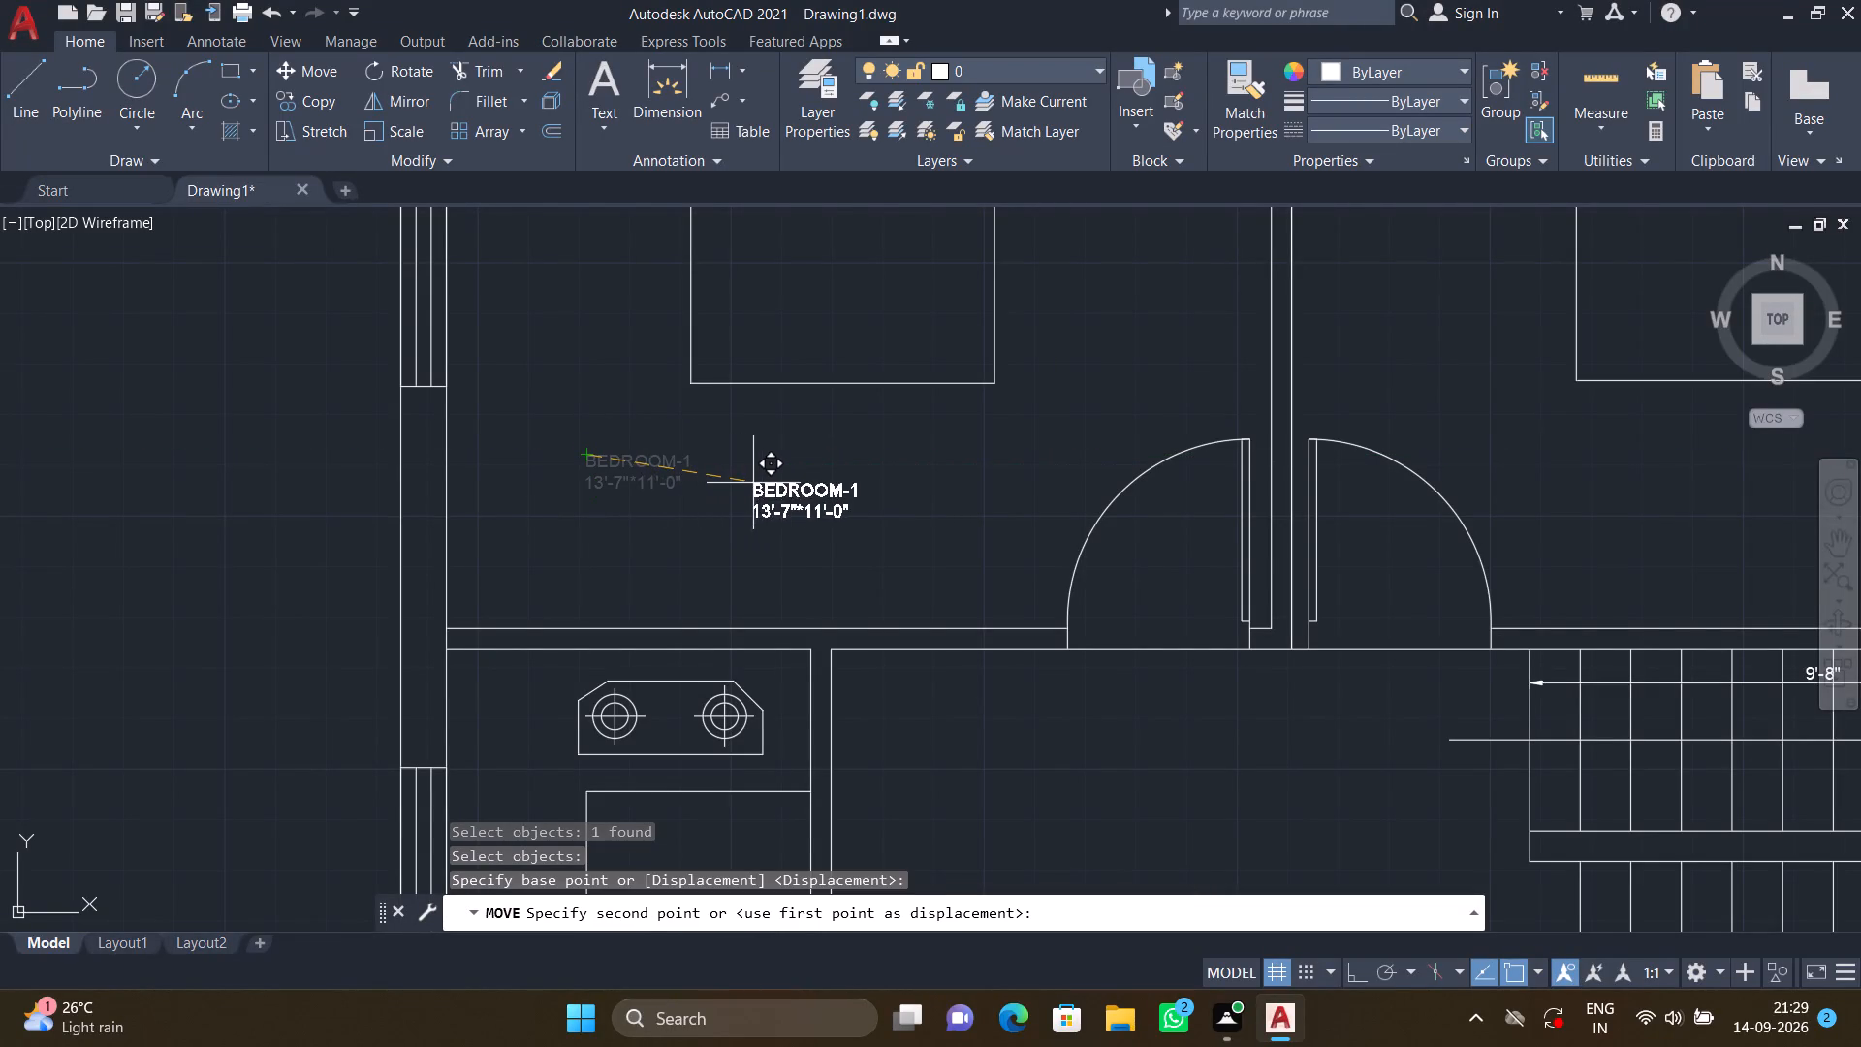
scroll(763, 486, up, 1)
click(765, 500)
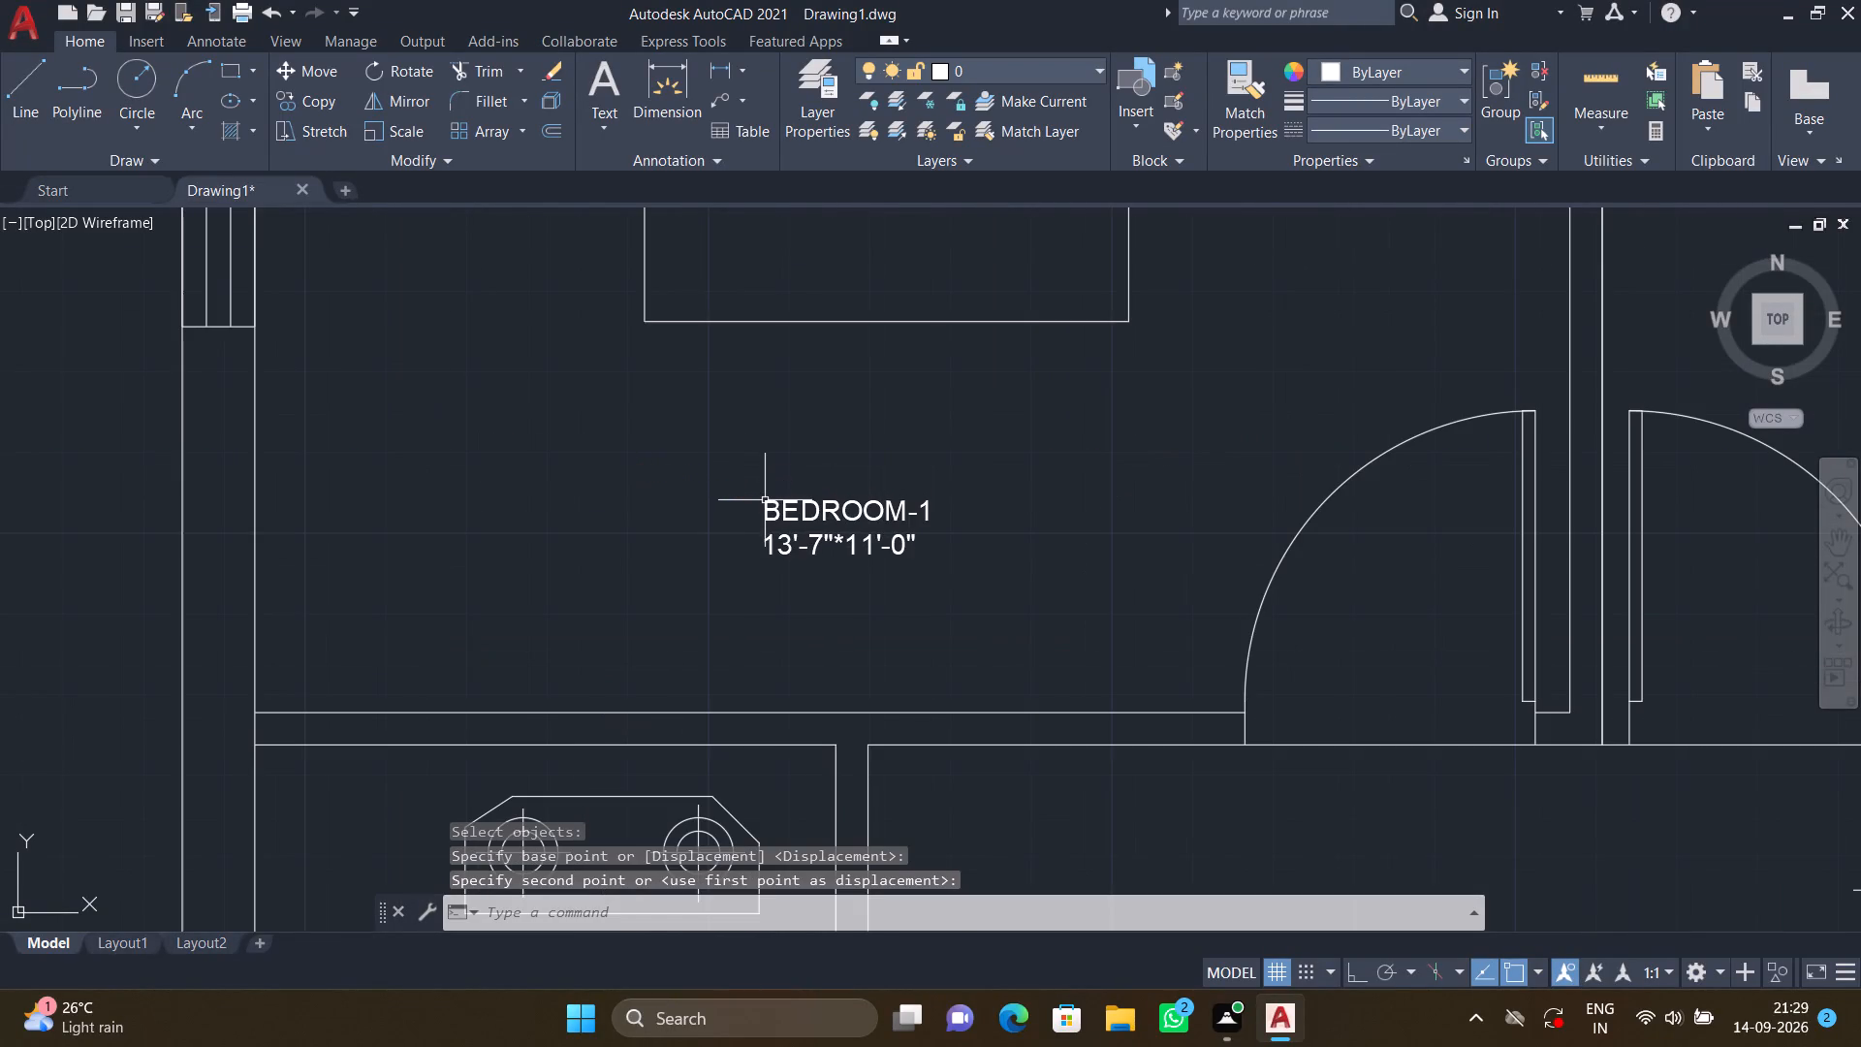
Add the two-line multiline text "BEDROOM-2" and "13'-7"*11'-0"" in the bedroom above the staircase, just below the foot of the bed.
scroll(755, 444, down, 2)
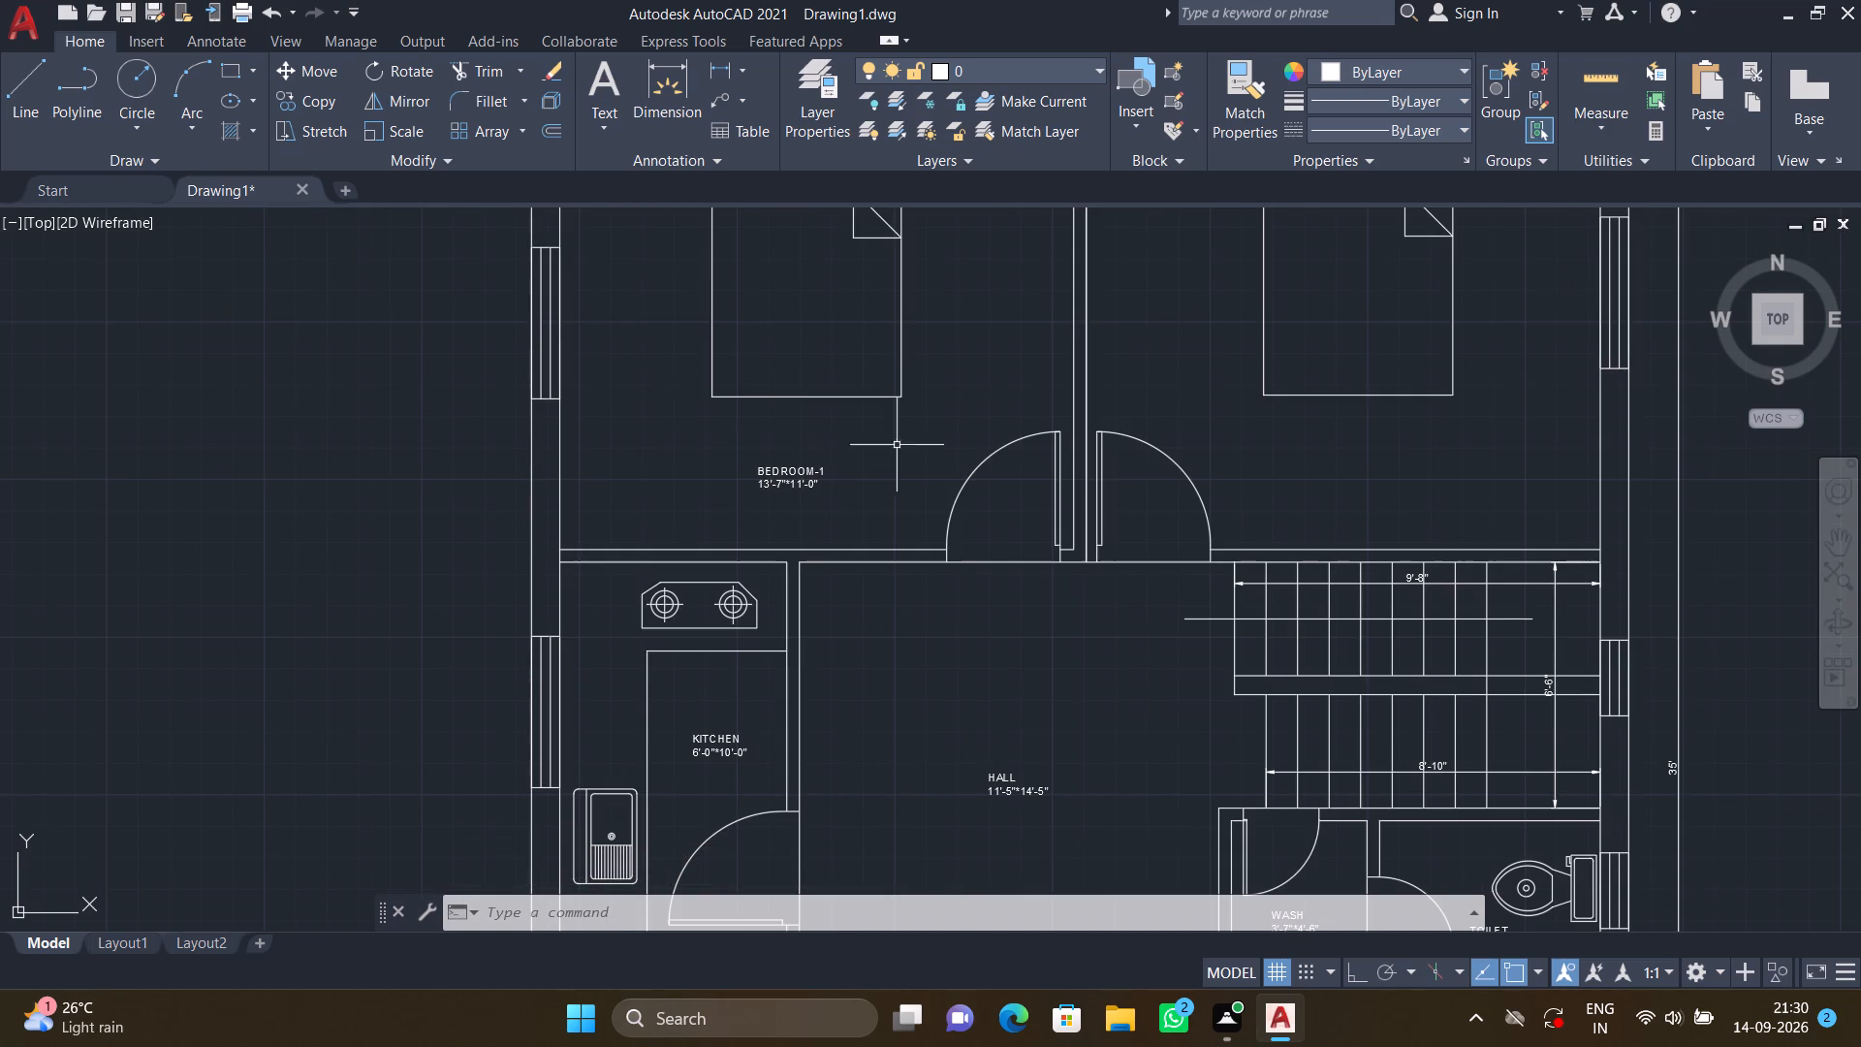
middle_drag(1356, 440, 1336, 434)
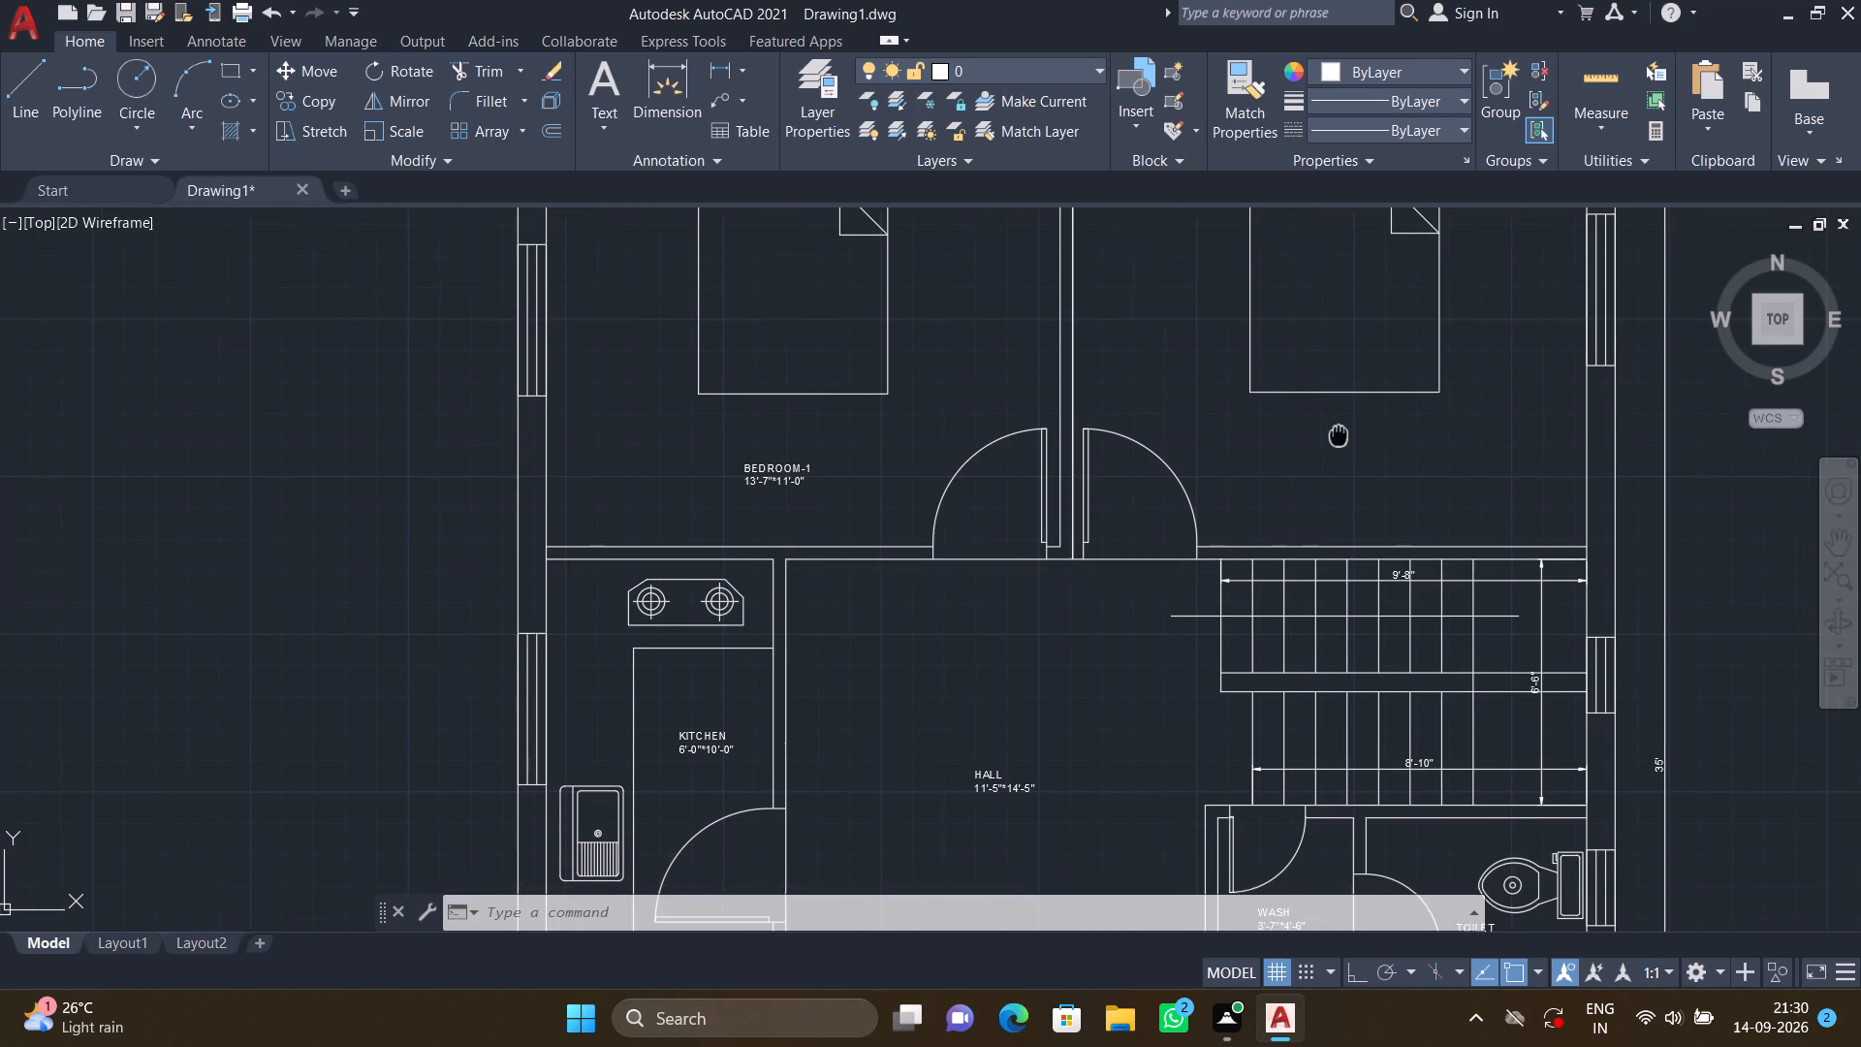
middle_drag(1336, 434, 1169, 447)
middle_click(1129, 453)
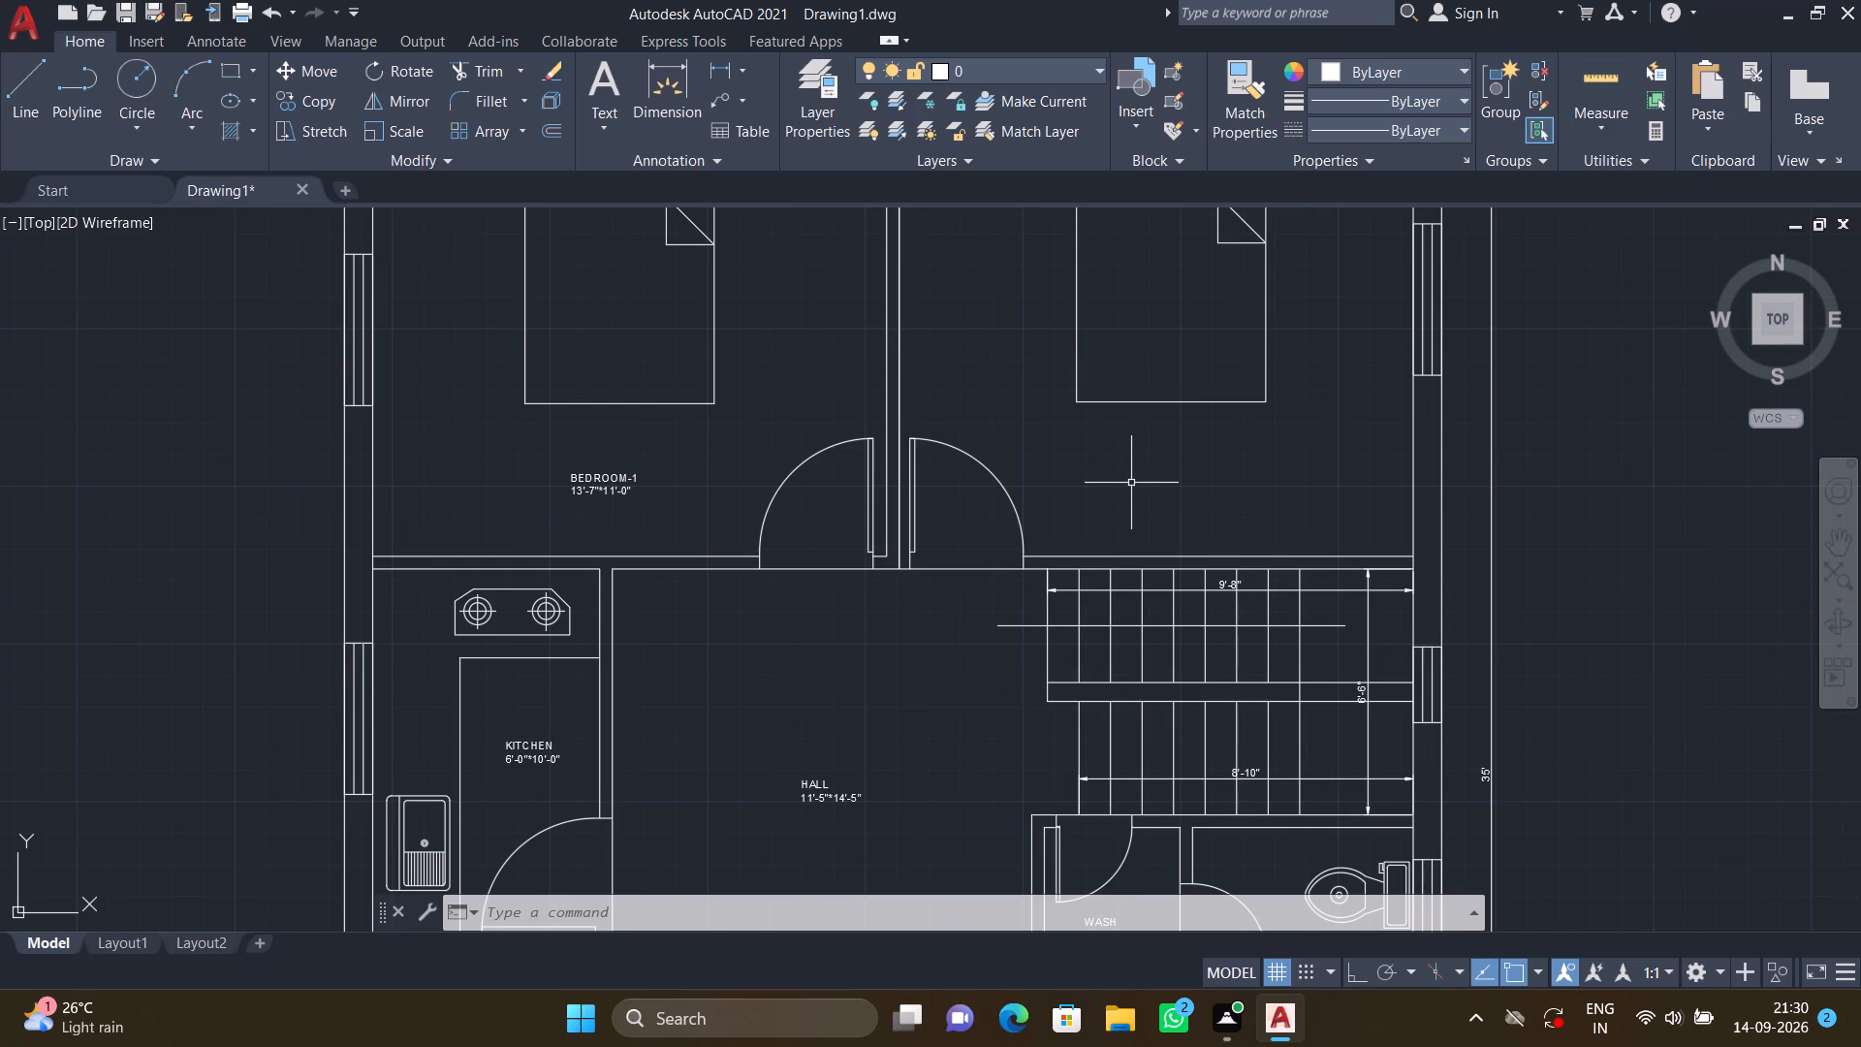
text(MT)
key(Return)
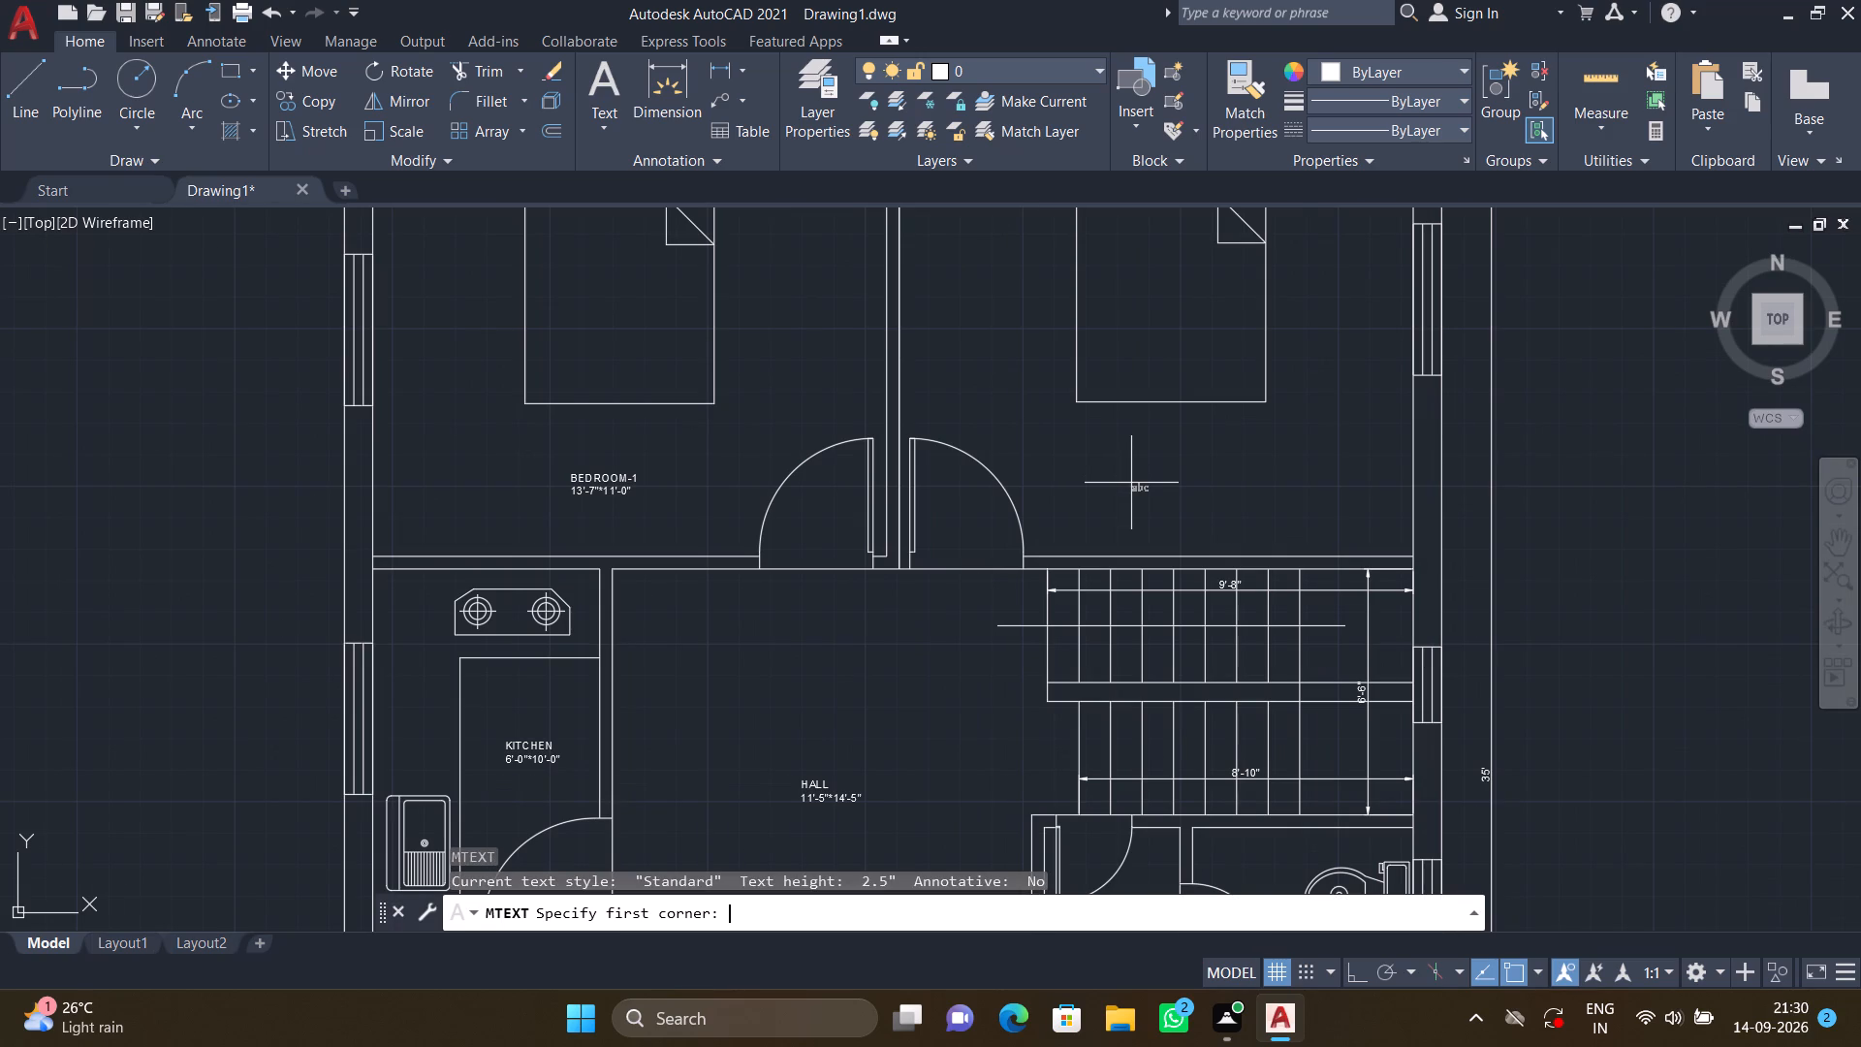
click(1122, 459)
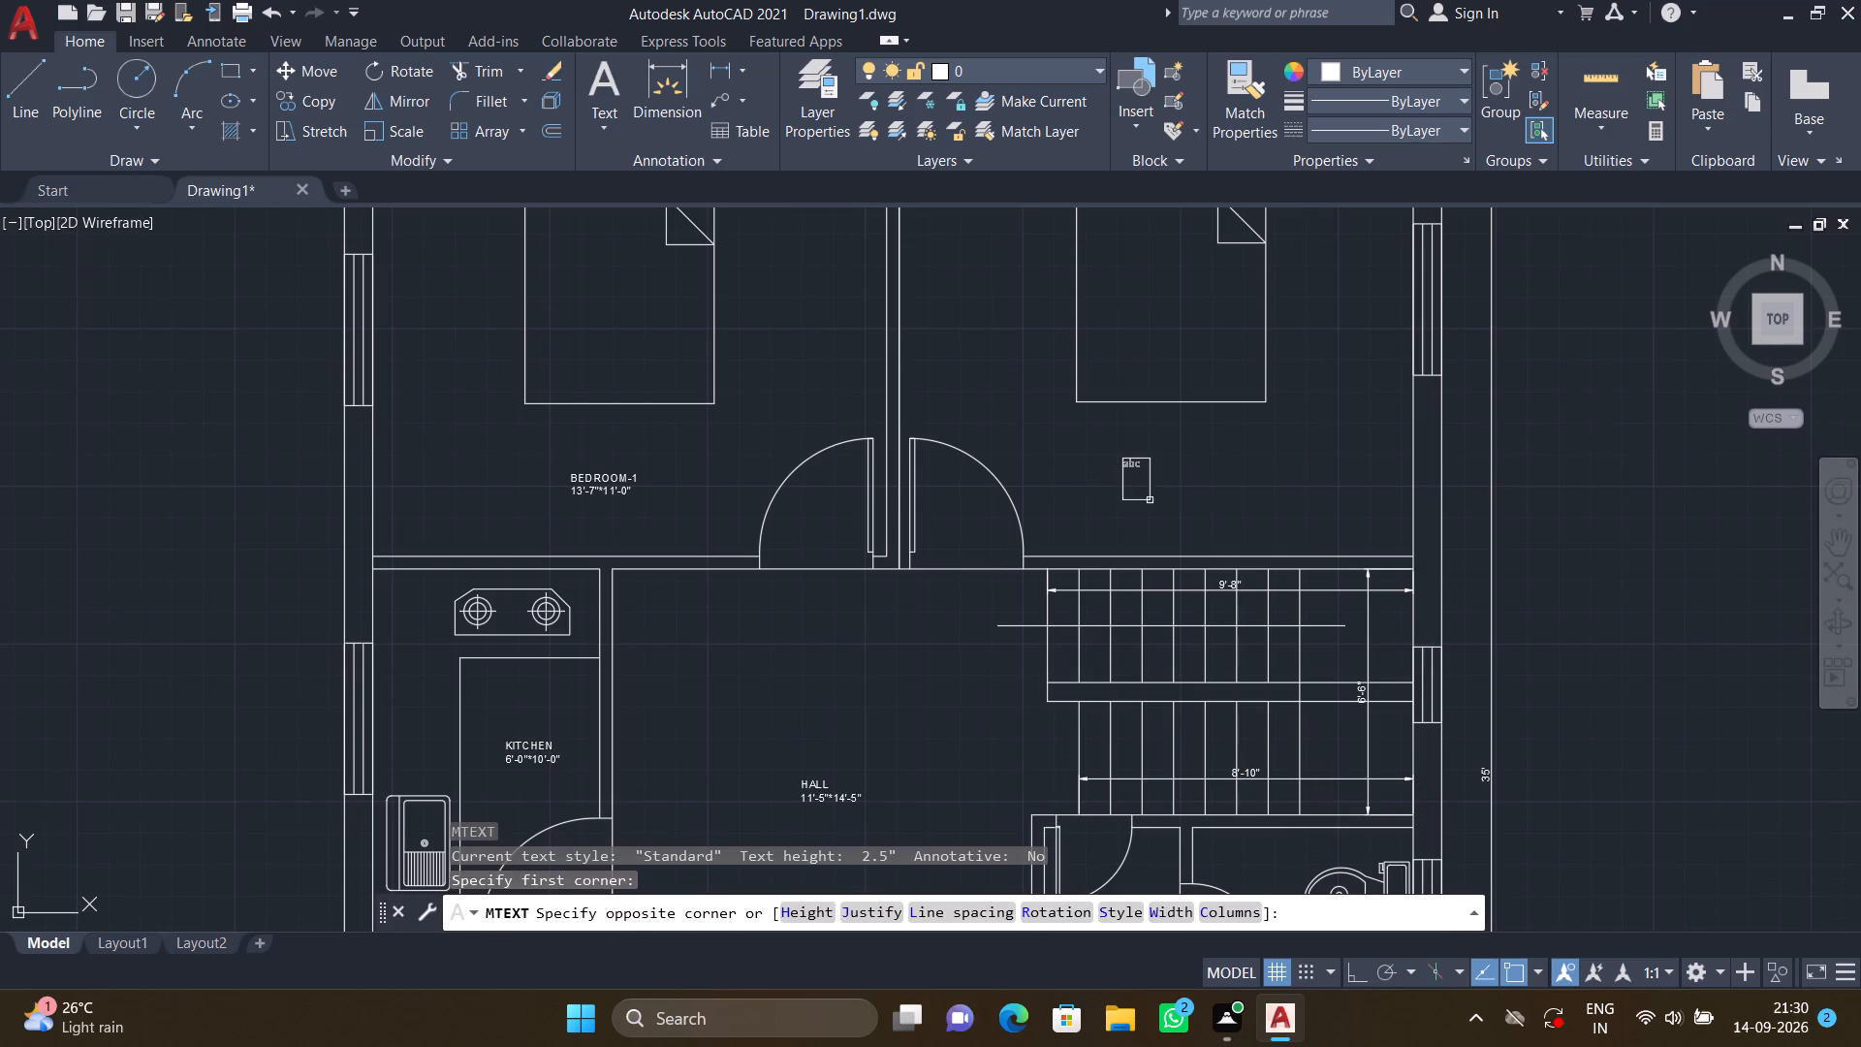
click(1277, 523)
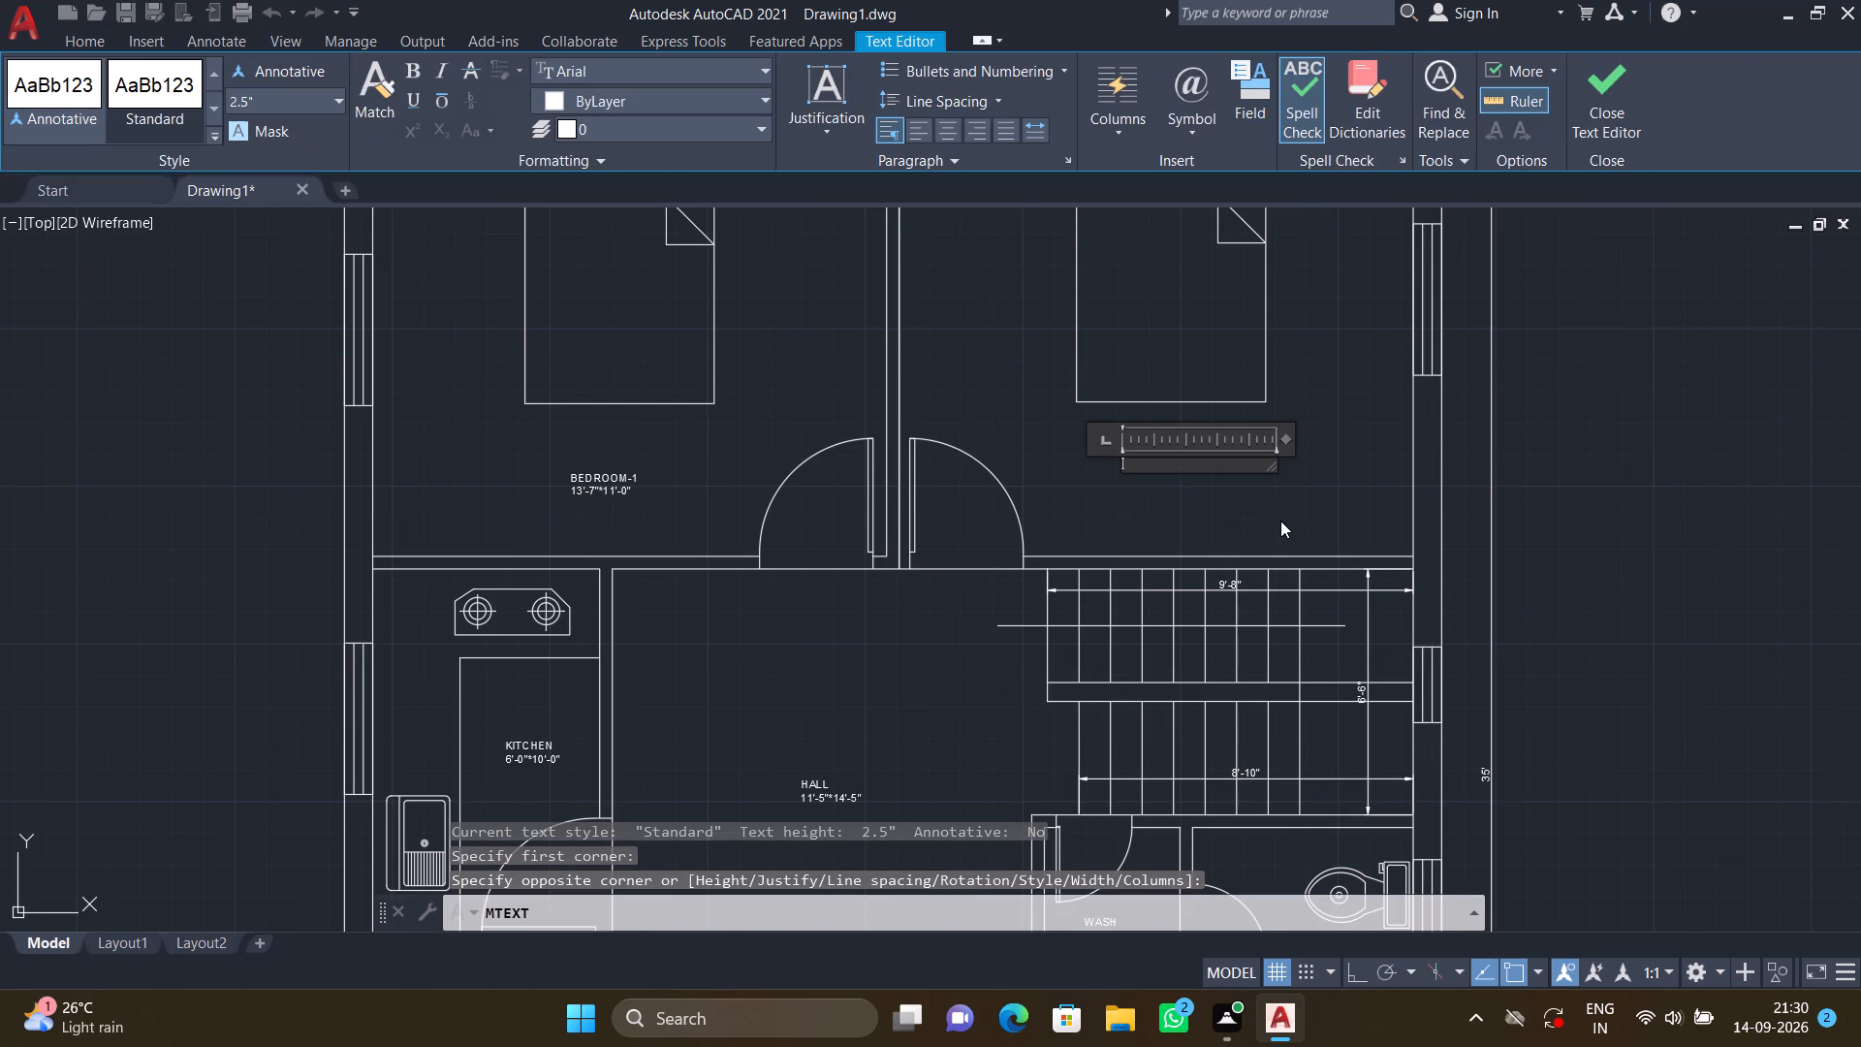
text(BED)
text(ROOM)
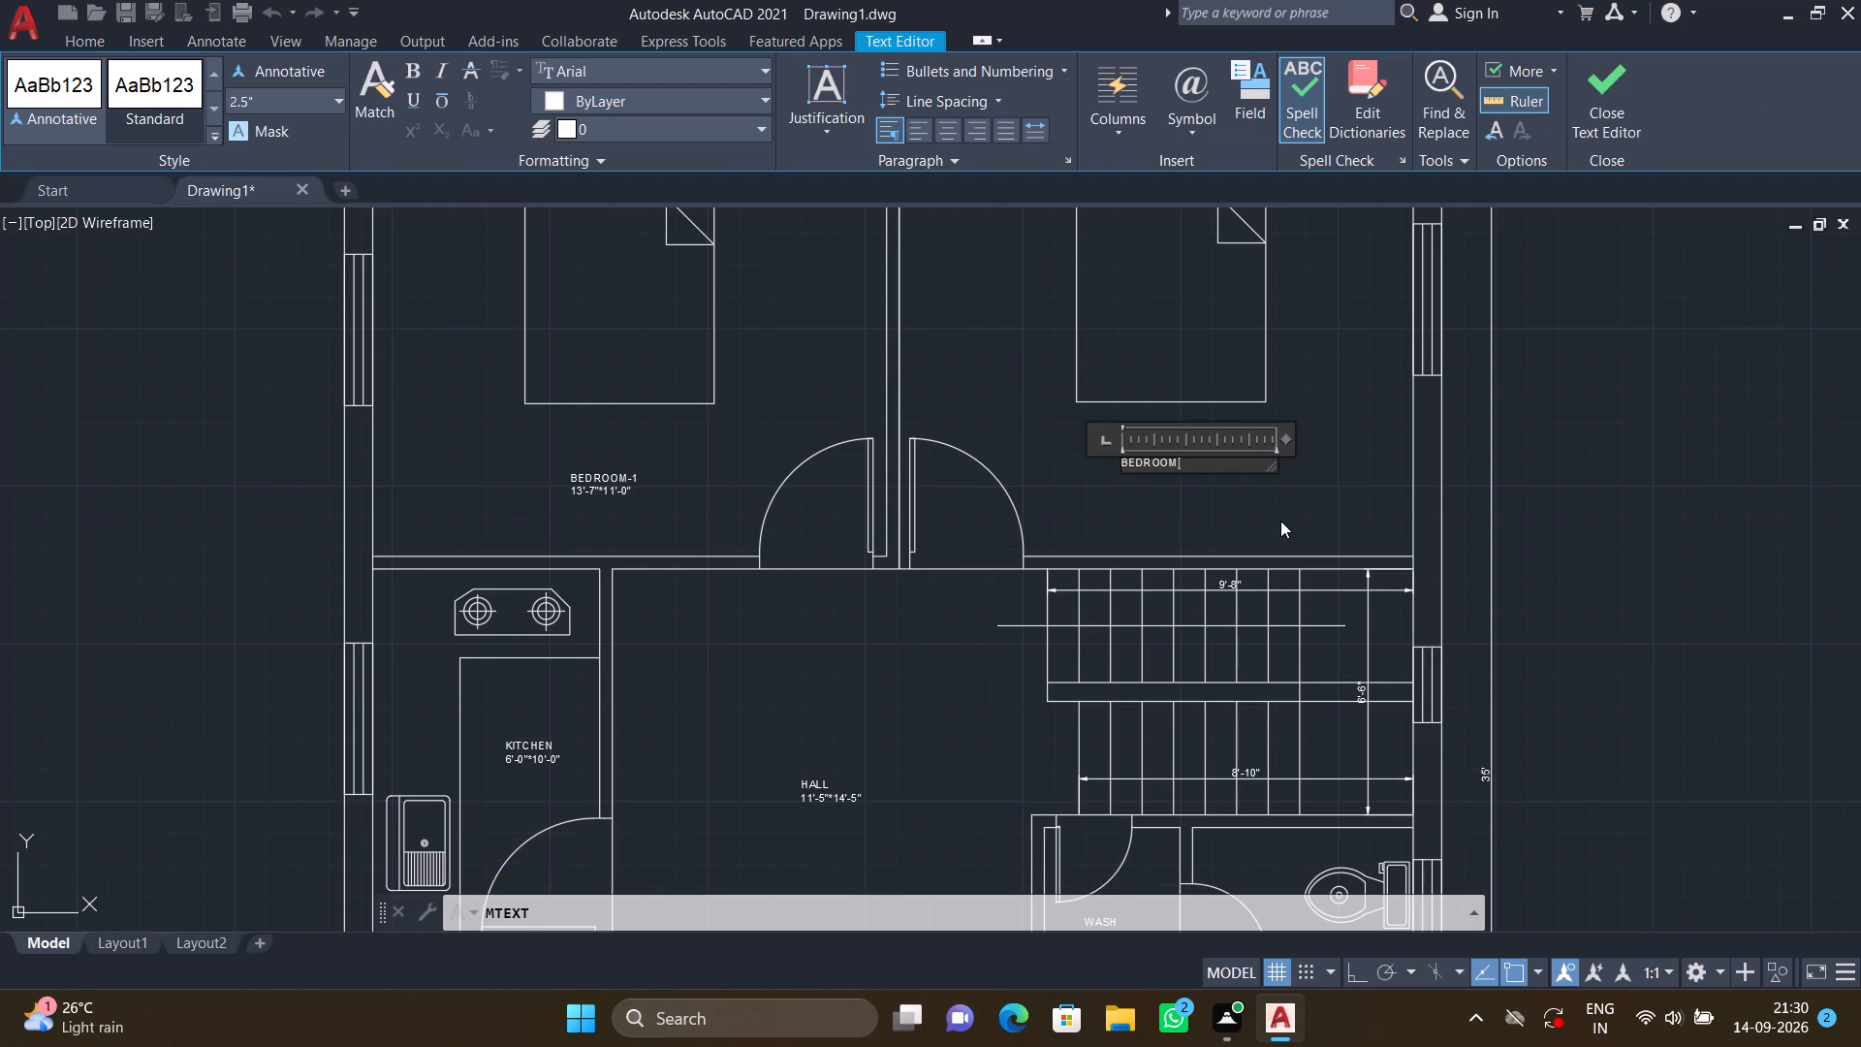
text(-2)
key(Return)
text(13')
text(-7")
key(asterisk)
text(11')
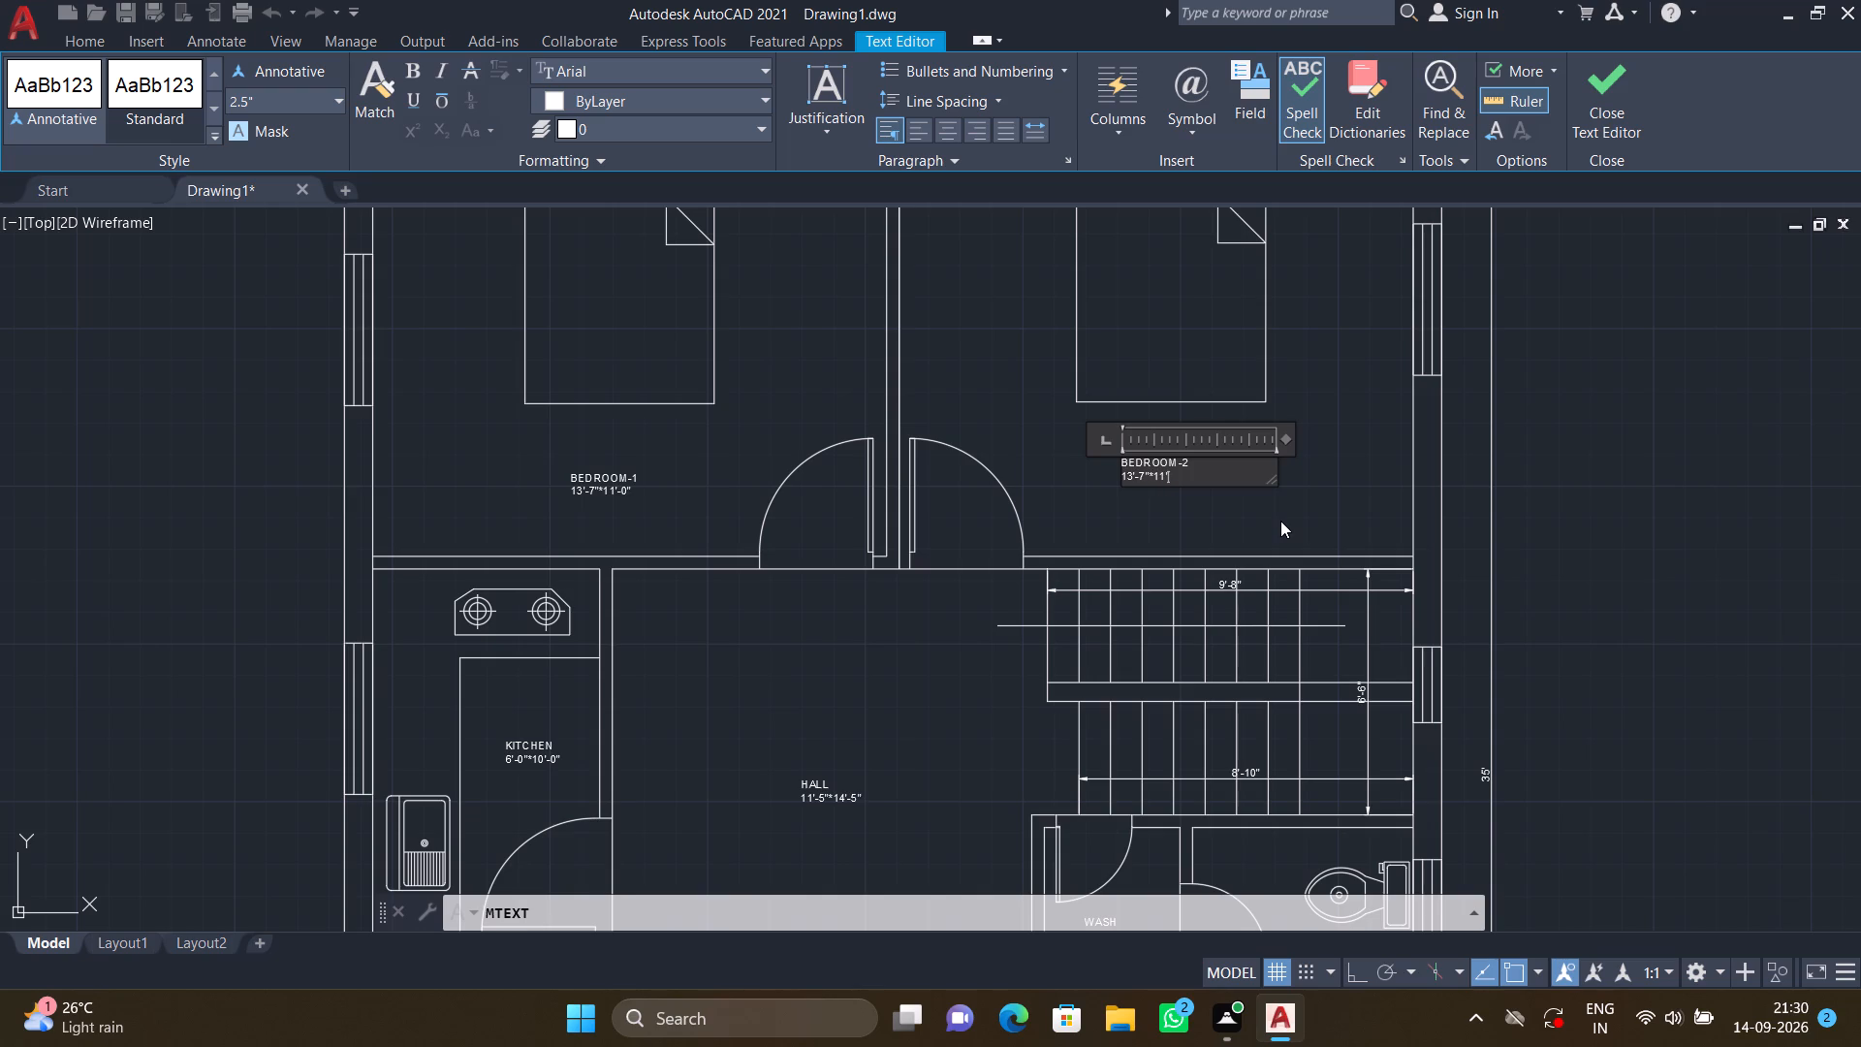
text(-0")
key(Return)
key(Escape)
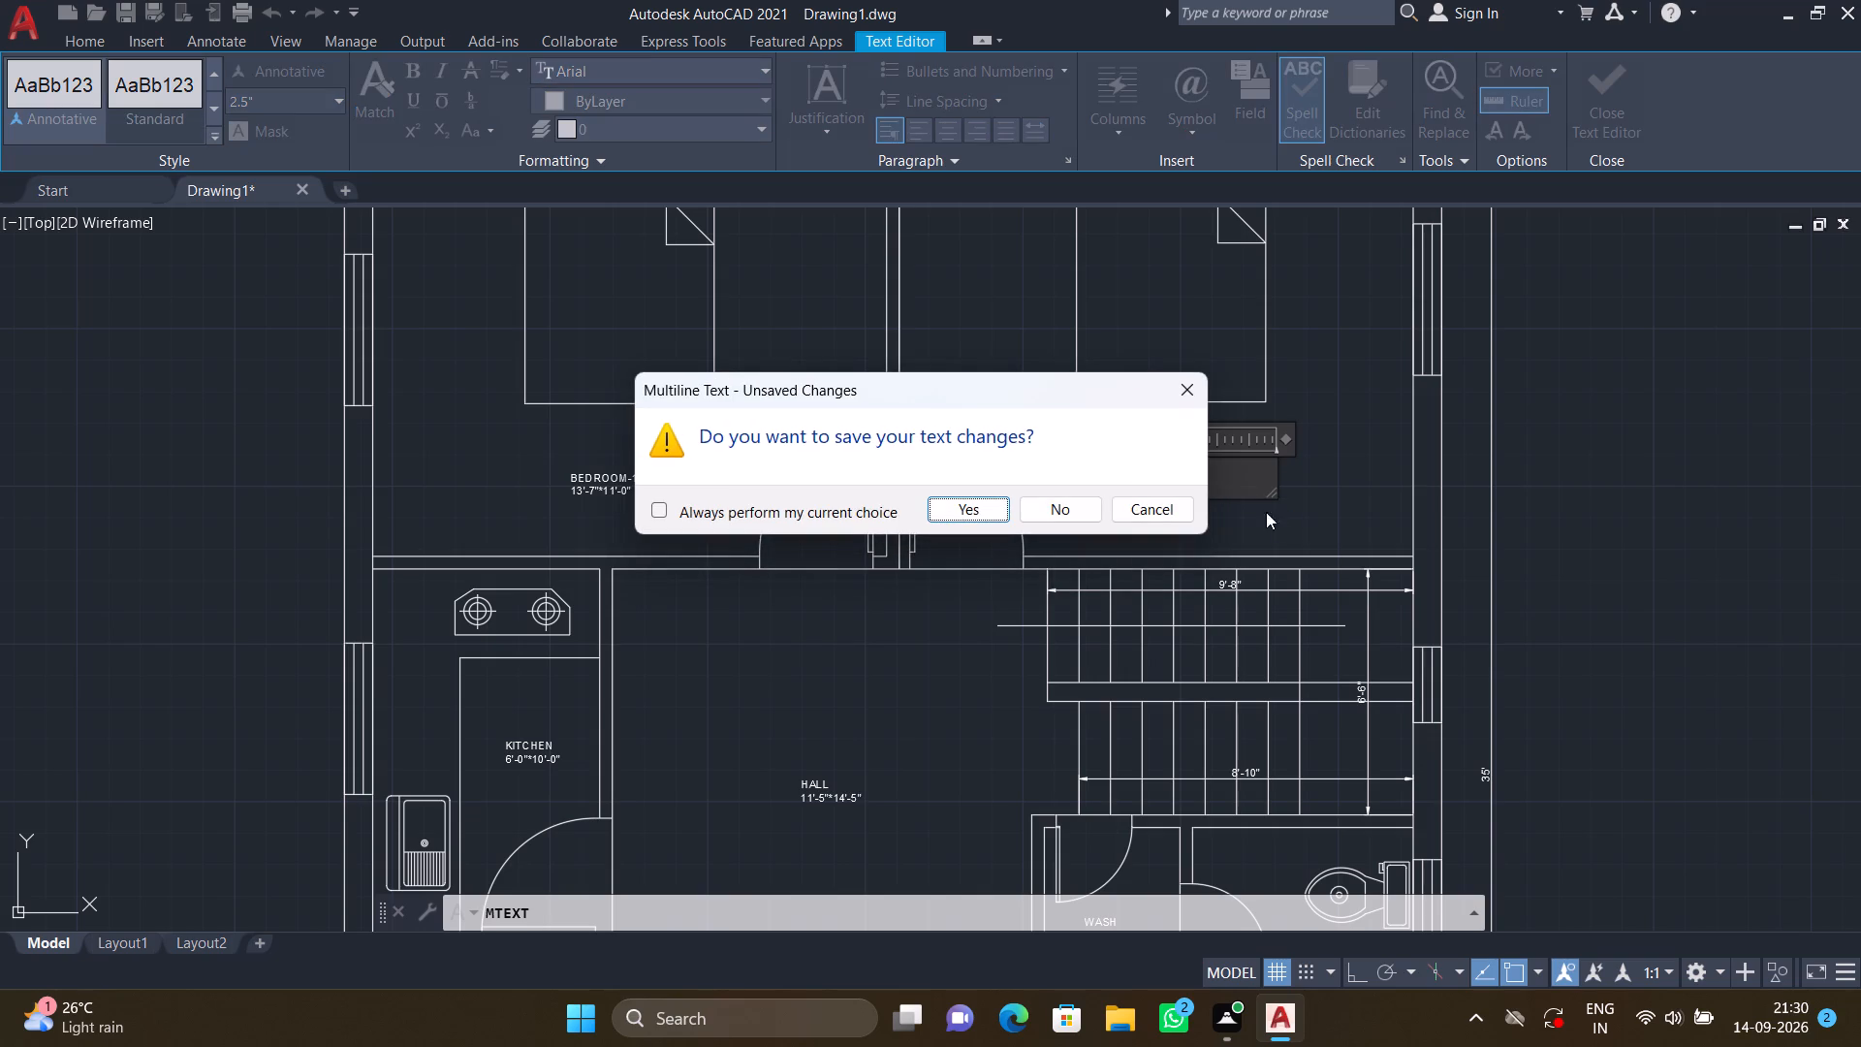
click(981, 511)
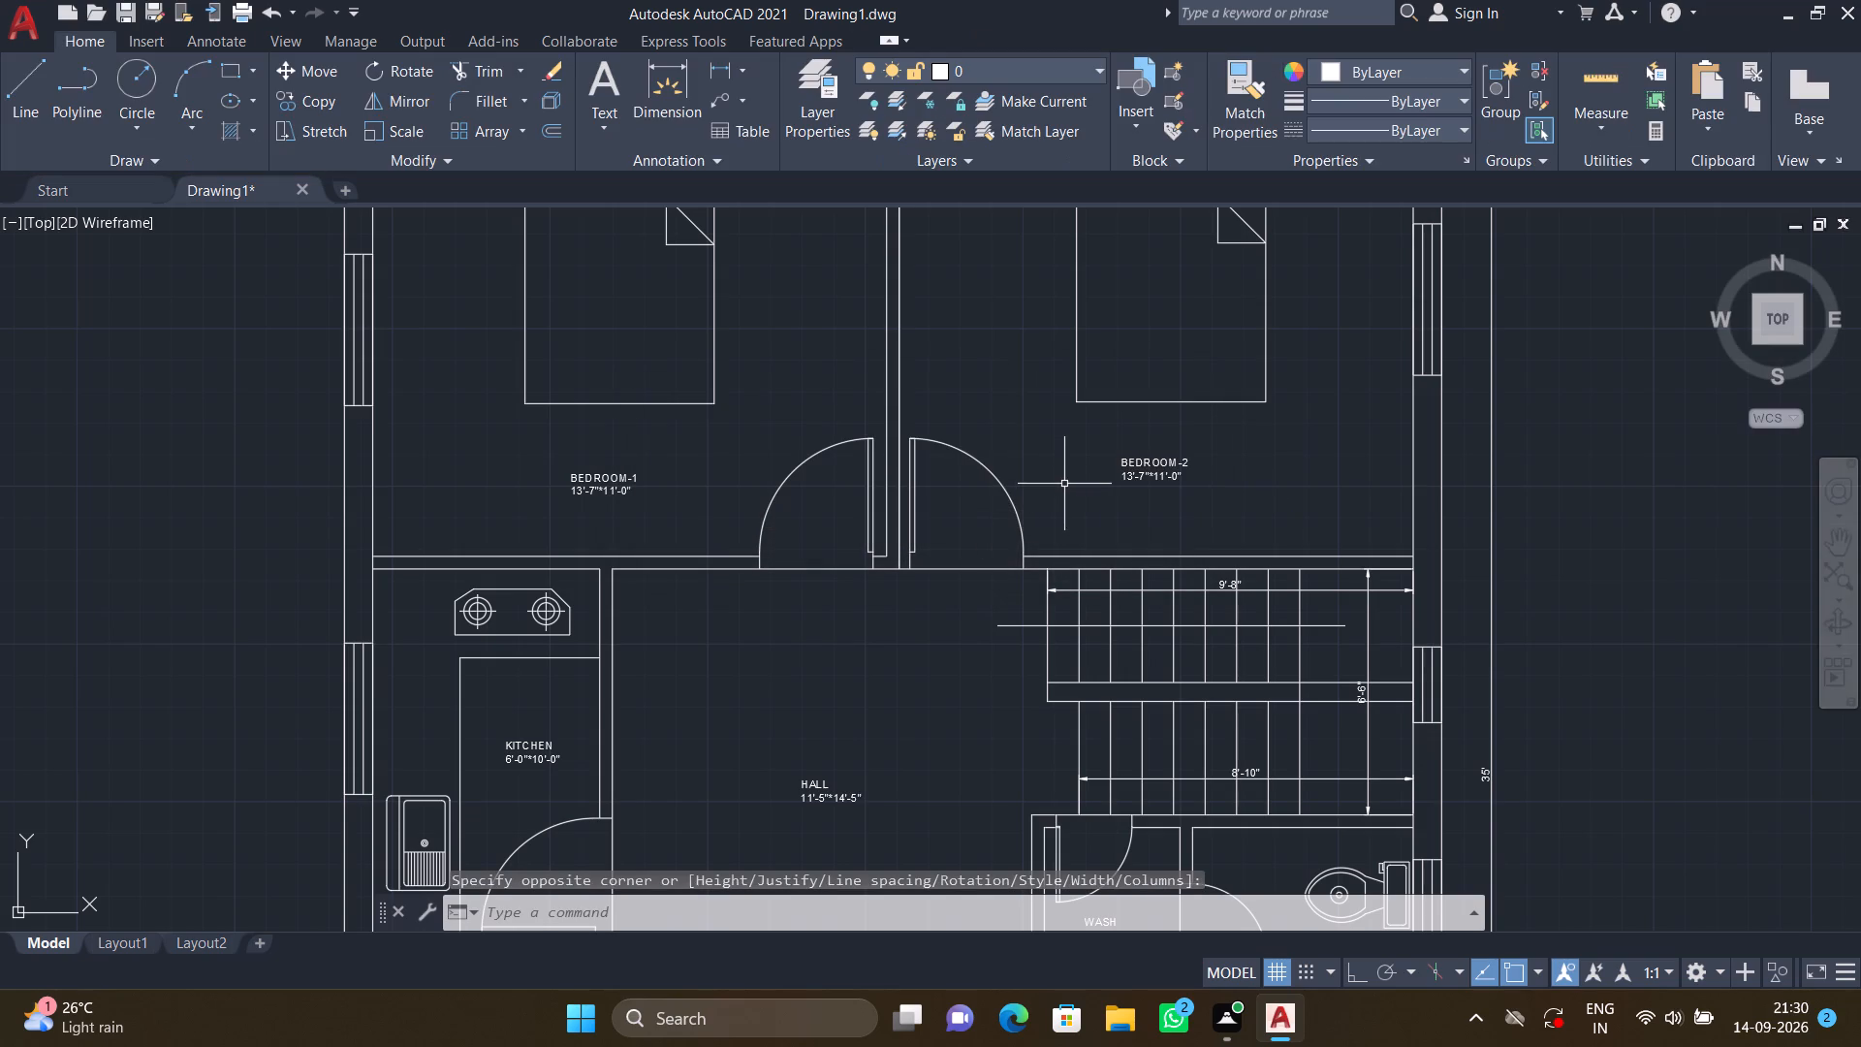
Move the BEDROOM-2 label by its top-left corner slightly straight down, away from the foot of the bed.
scroll(1077, 483, up, 1)
key(m)
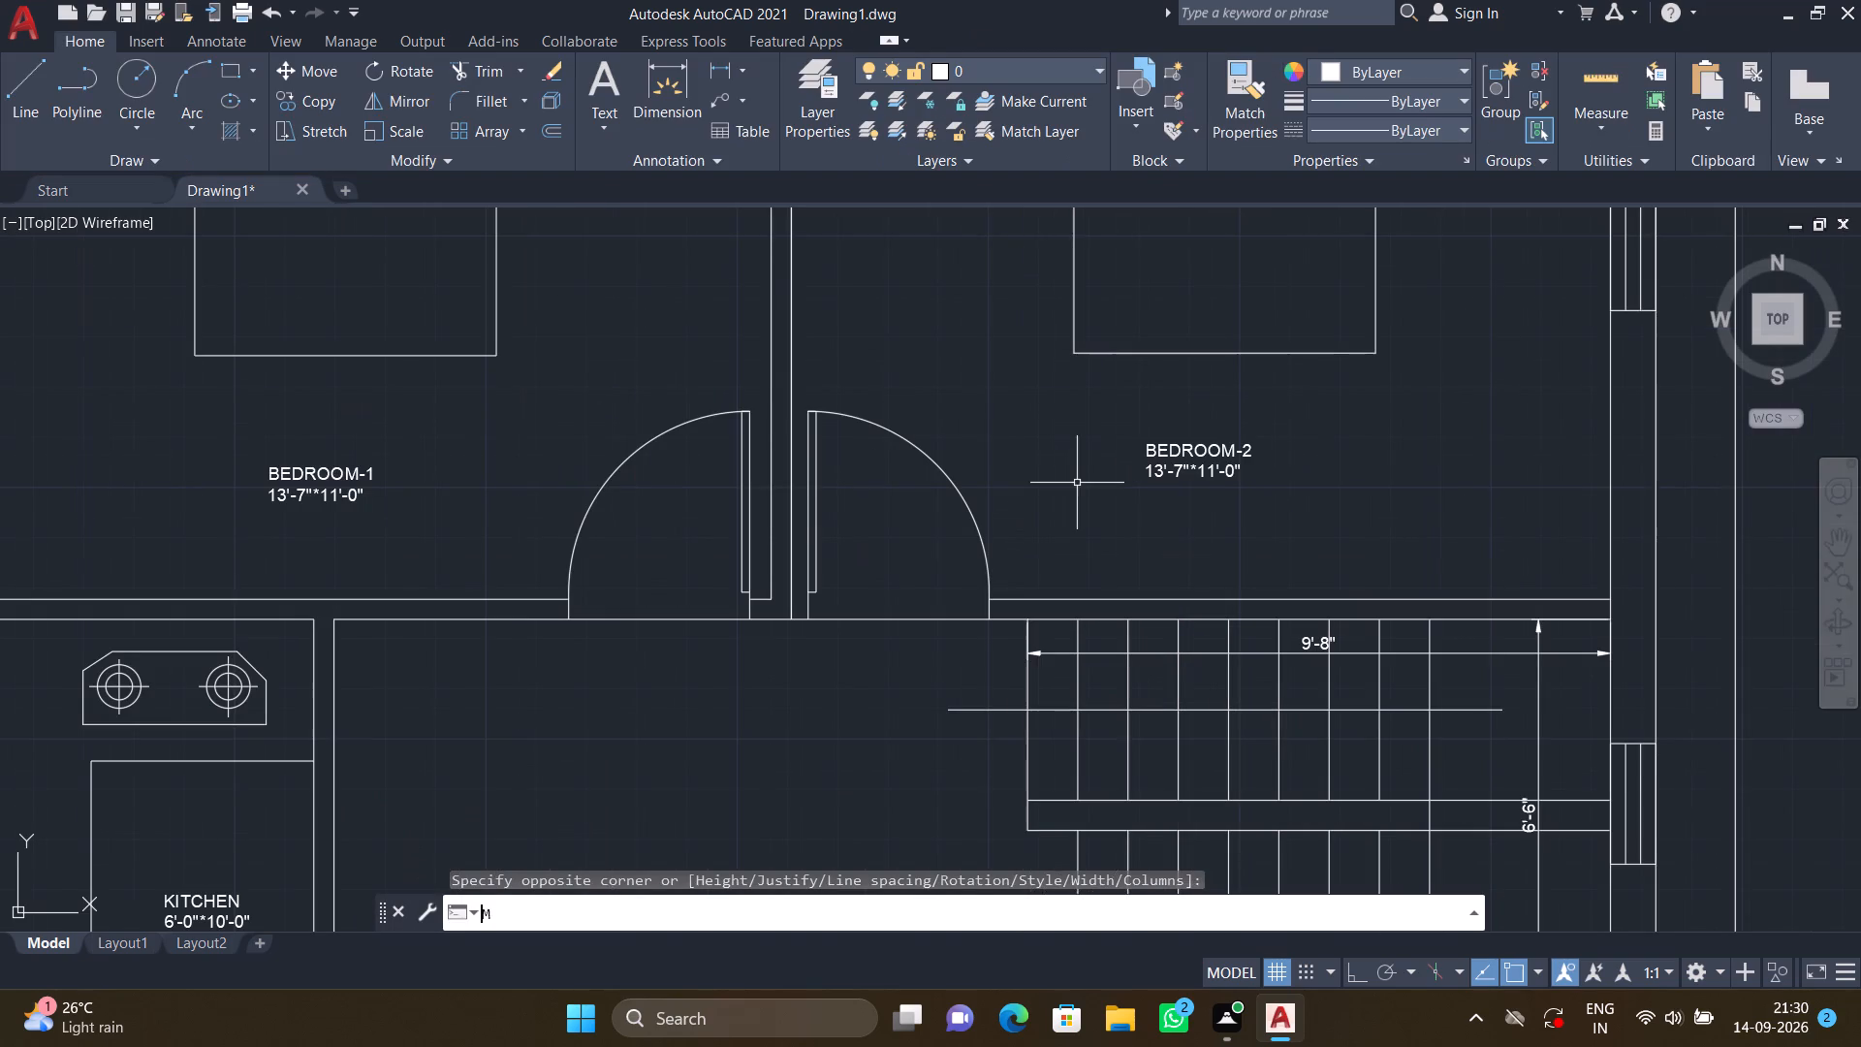
key(Return)
click(1168, 451)
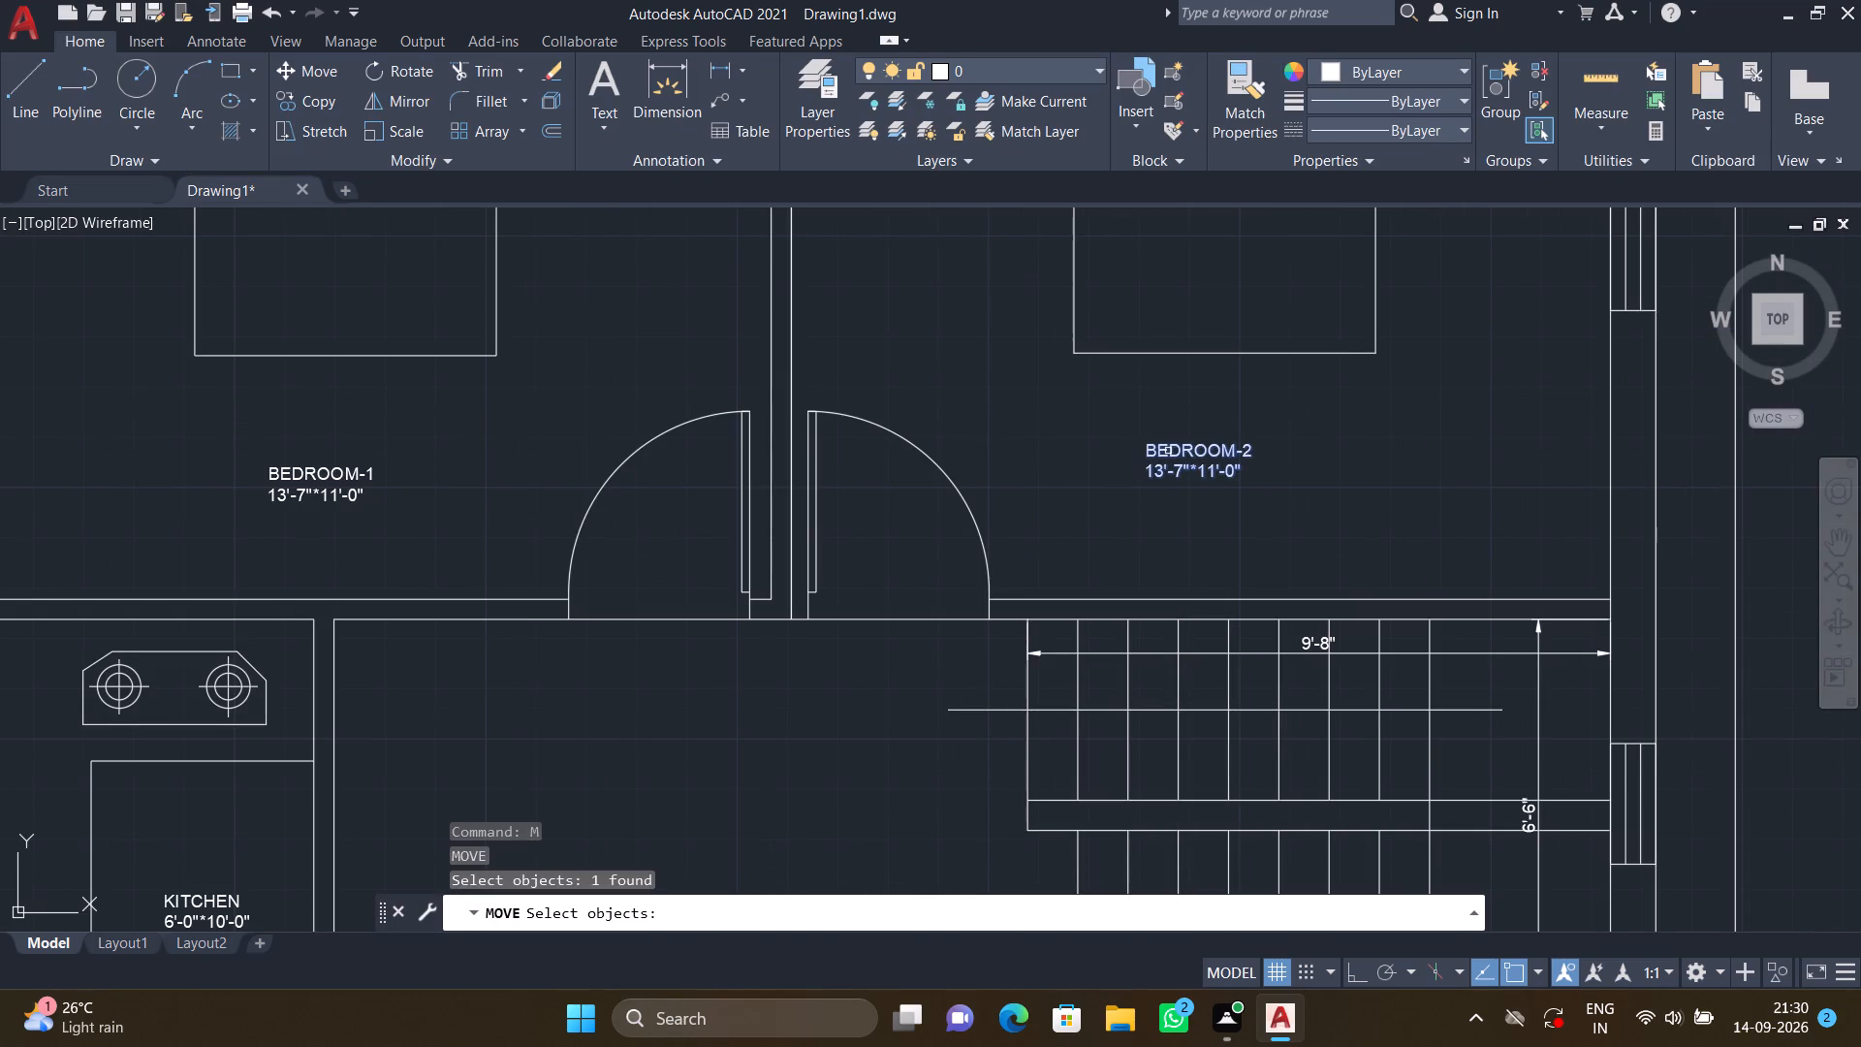
key(Return)
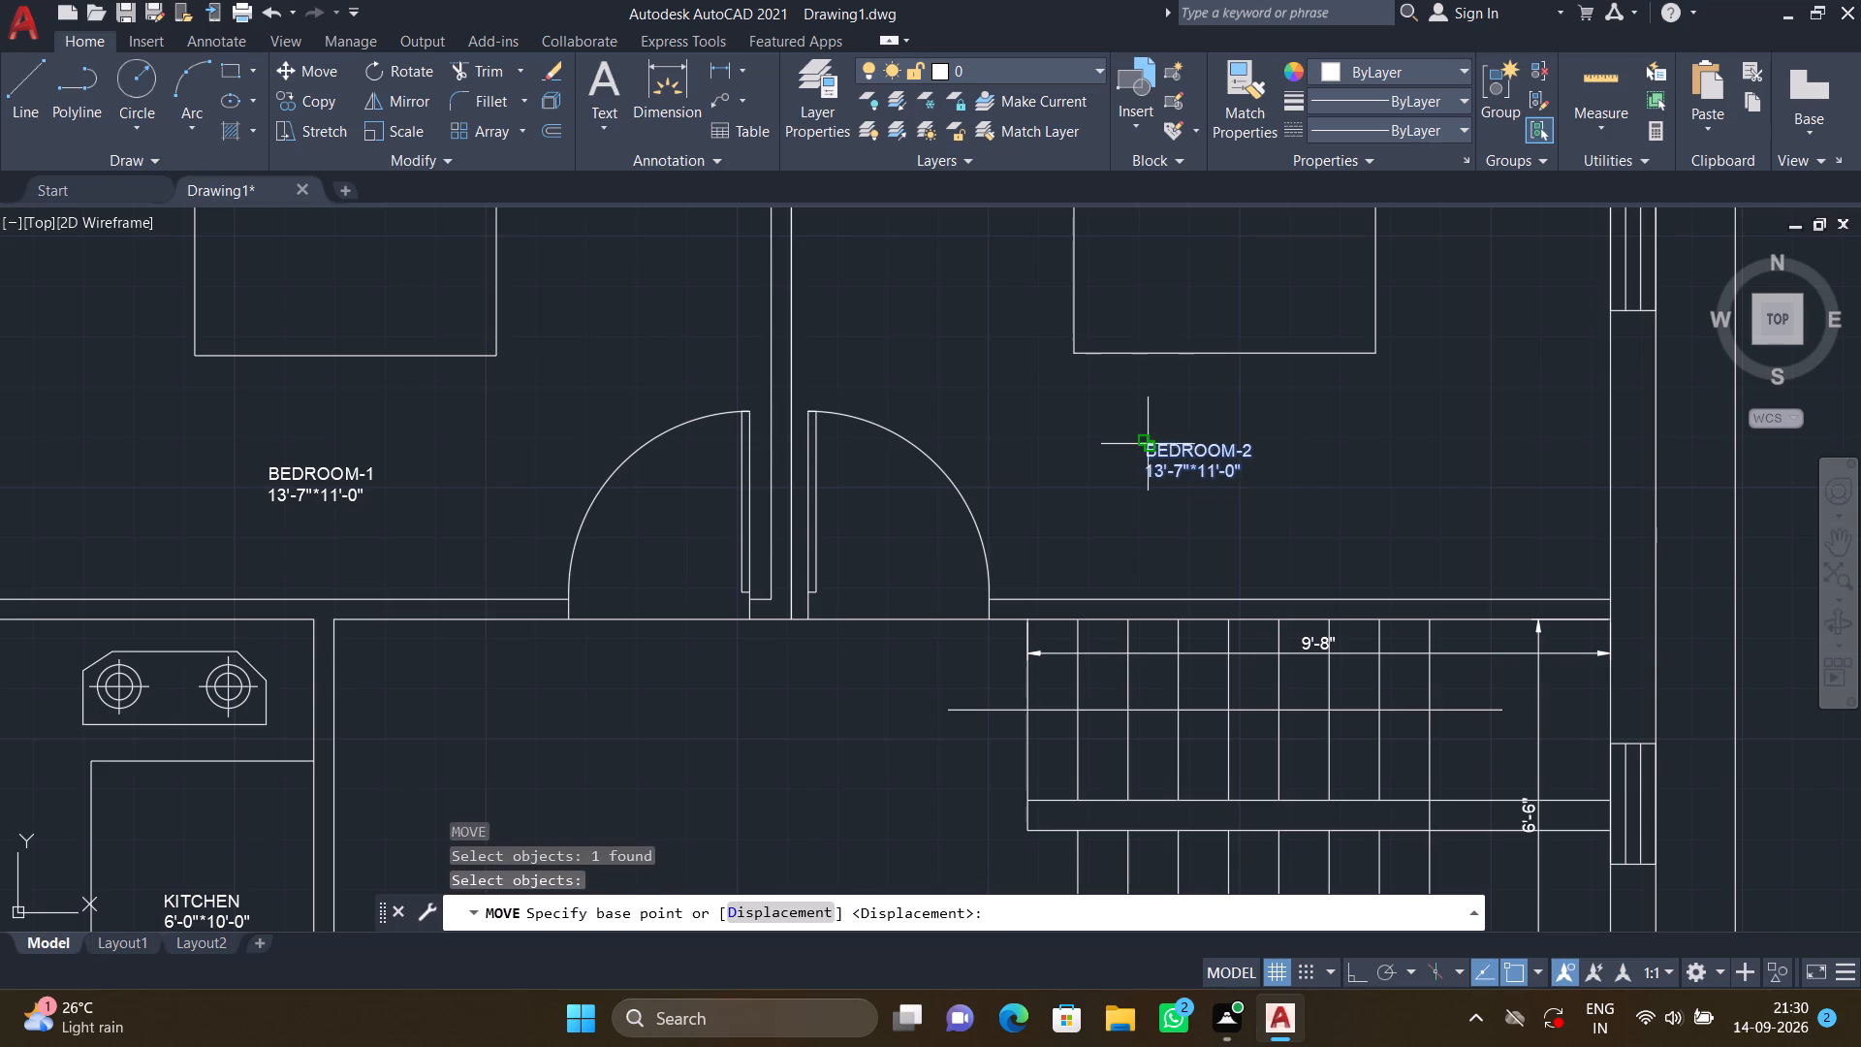
click(1143, 442)
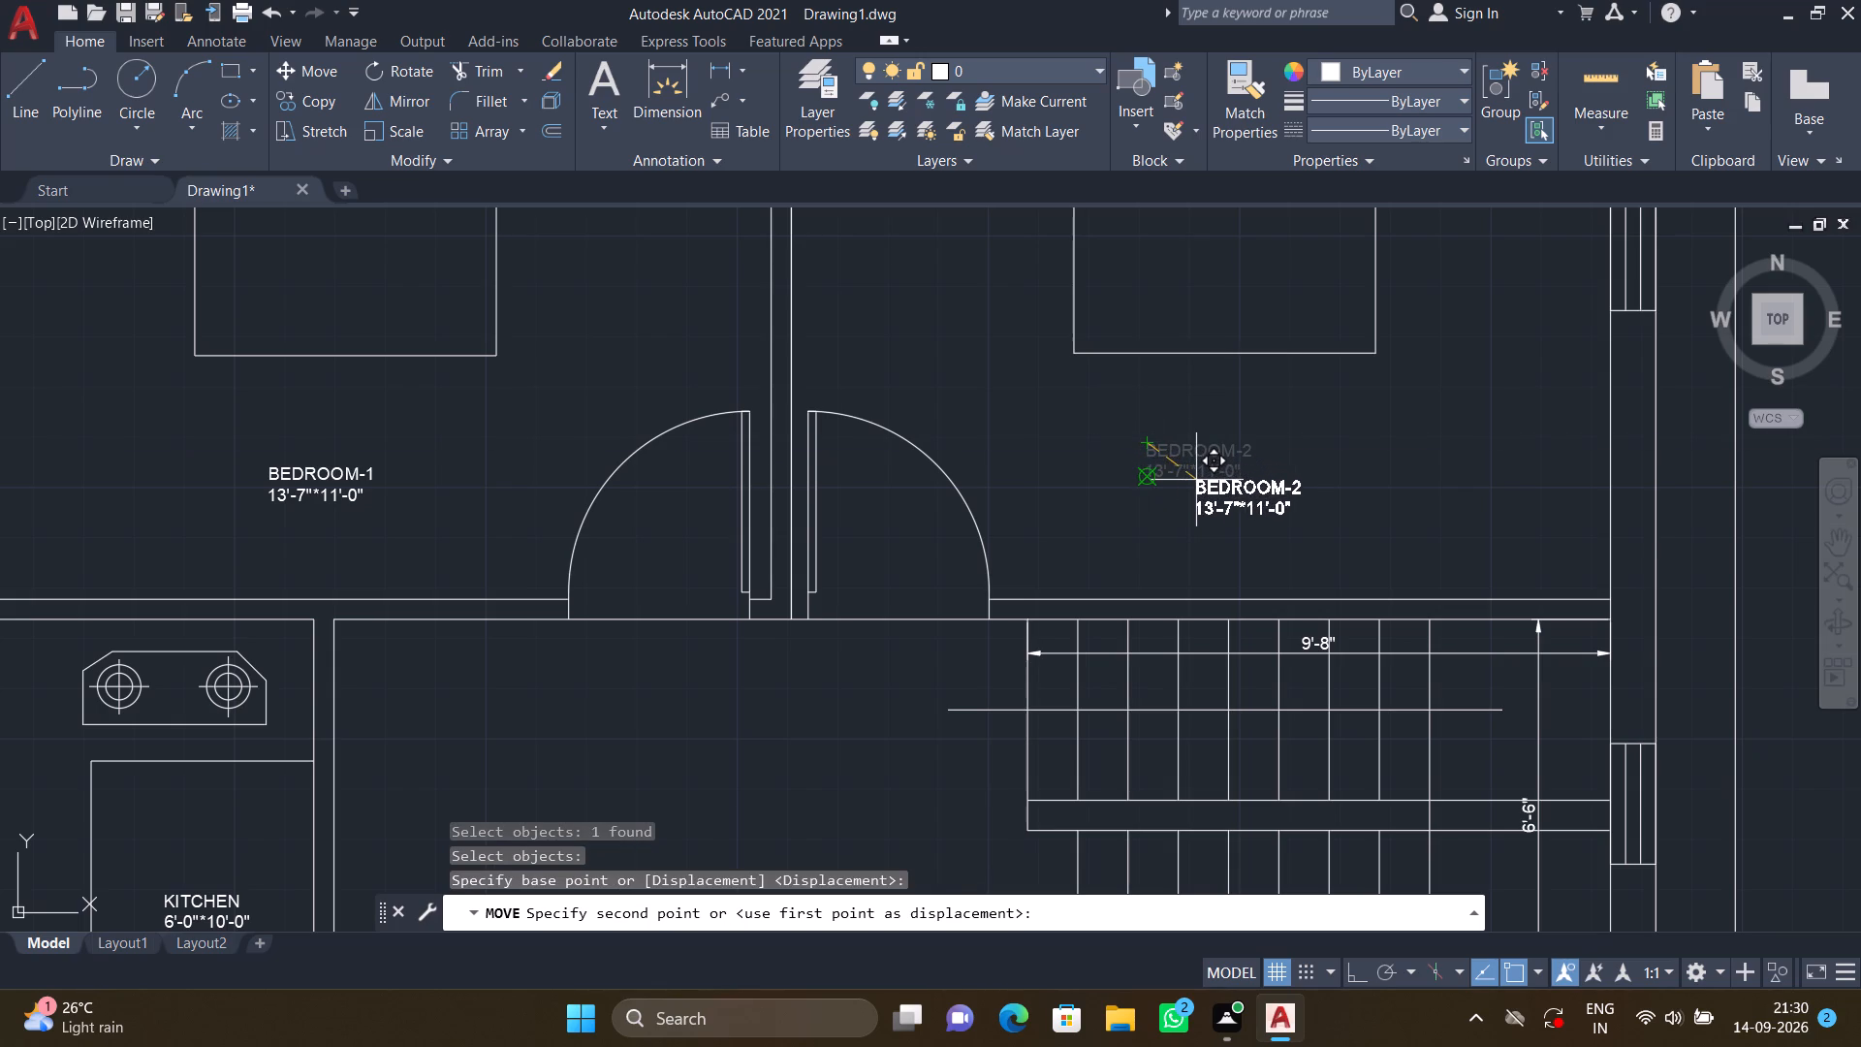
click(1220, 475)
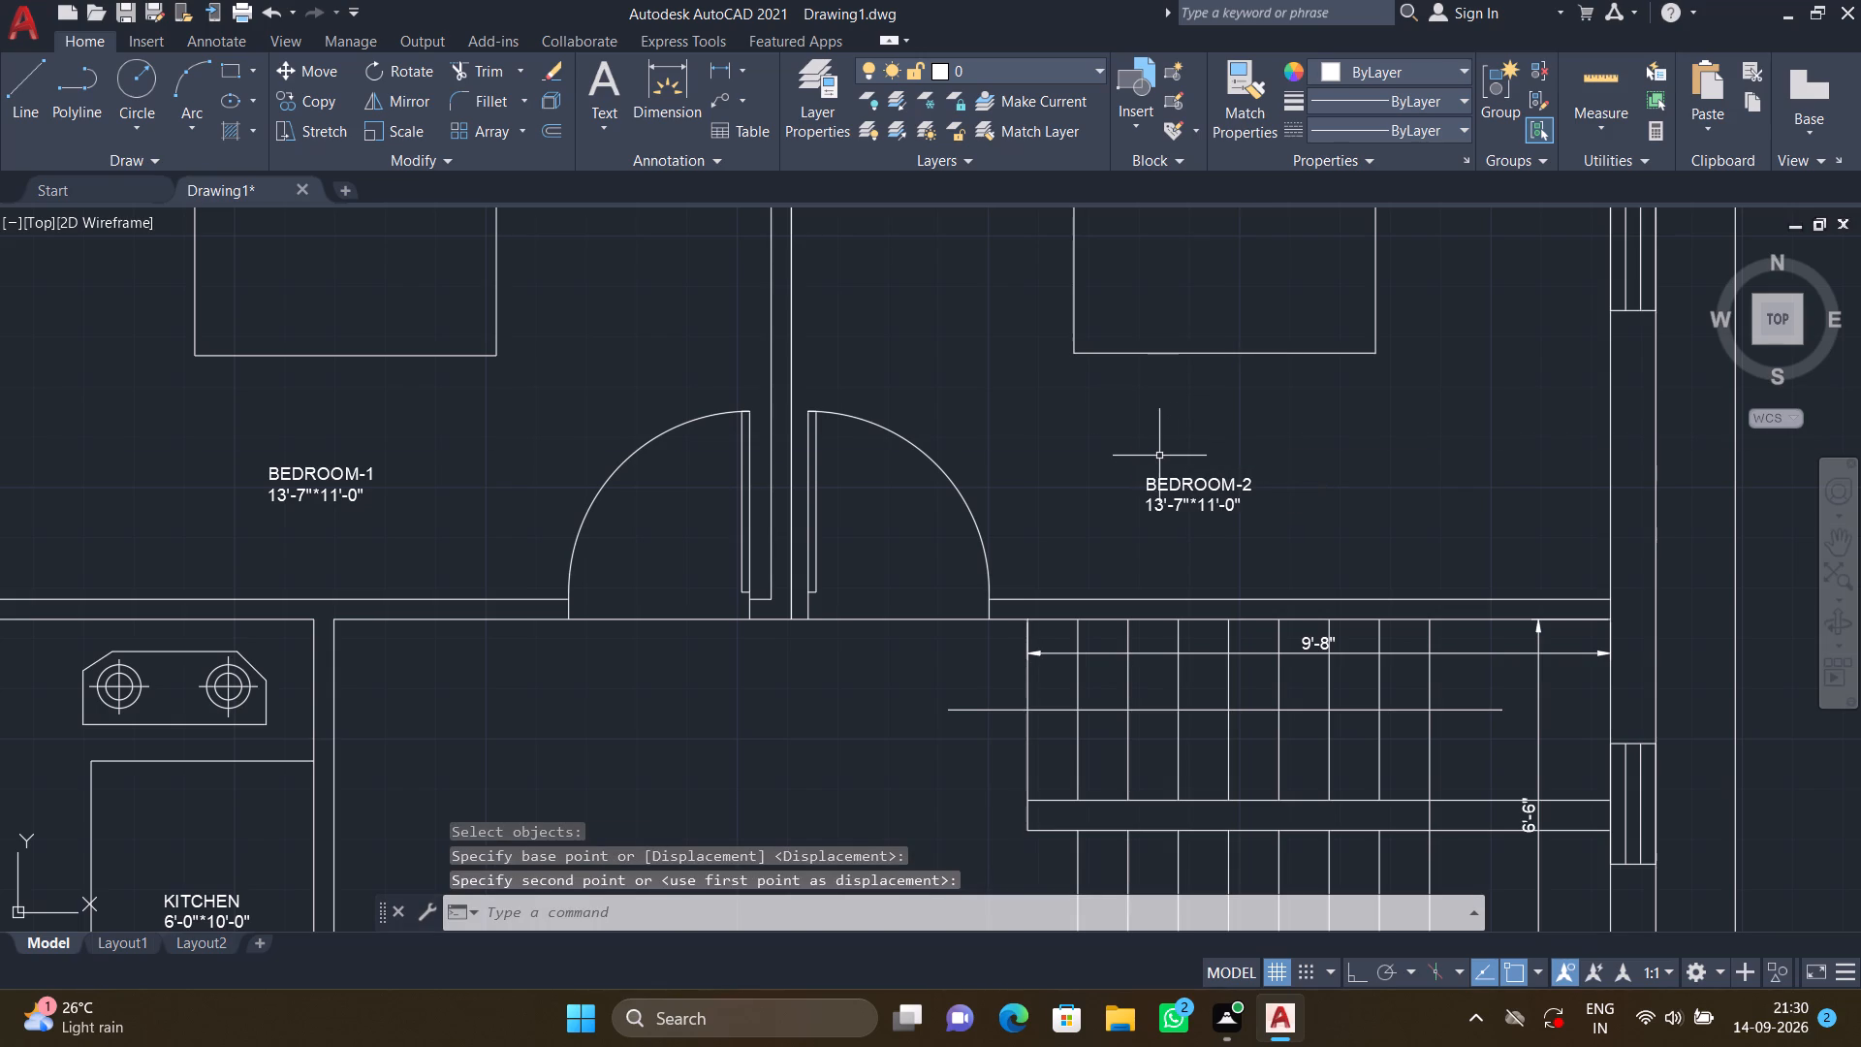
Move the BEDROOM-2 label by its top-left corner sideways, away from the door swing, so it starts below the middle of the bed.
key(m)
key(Return)
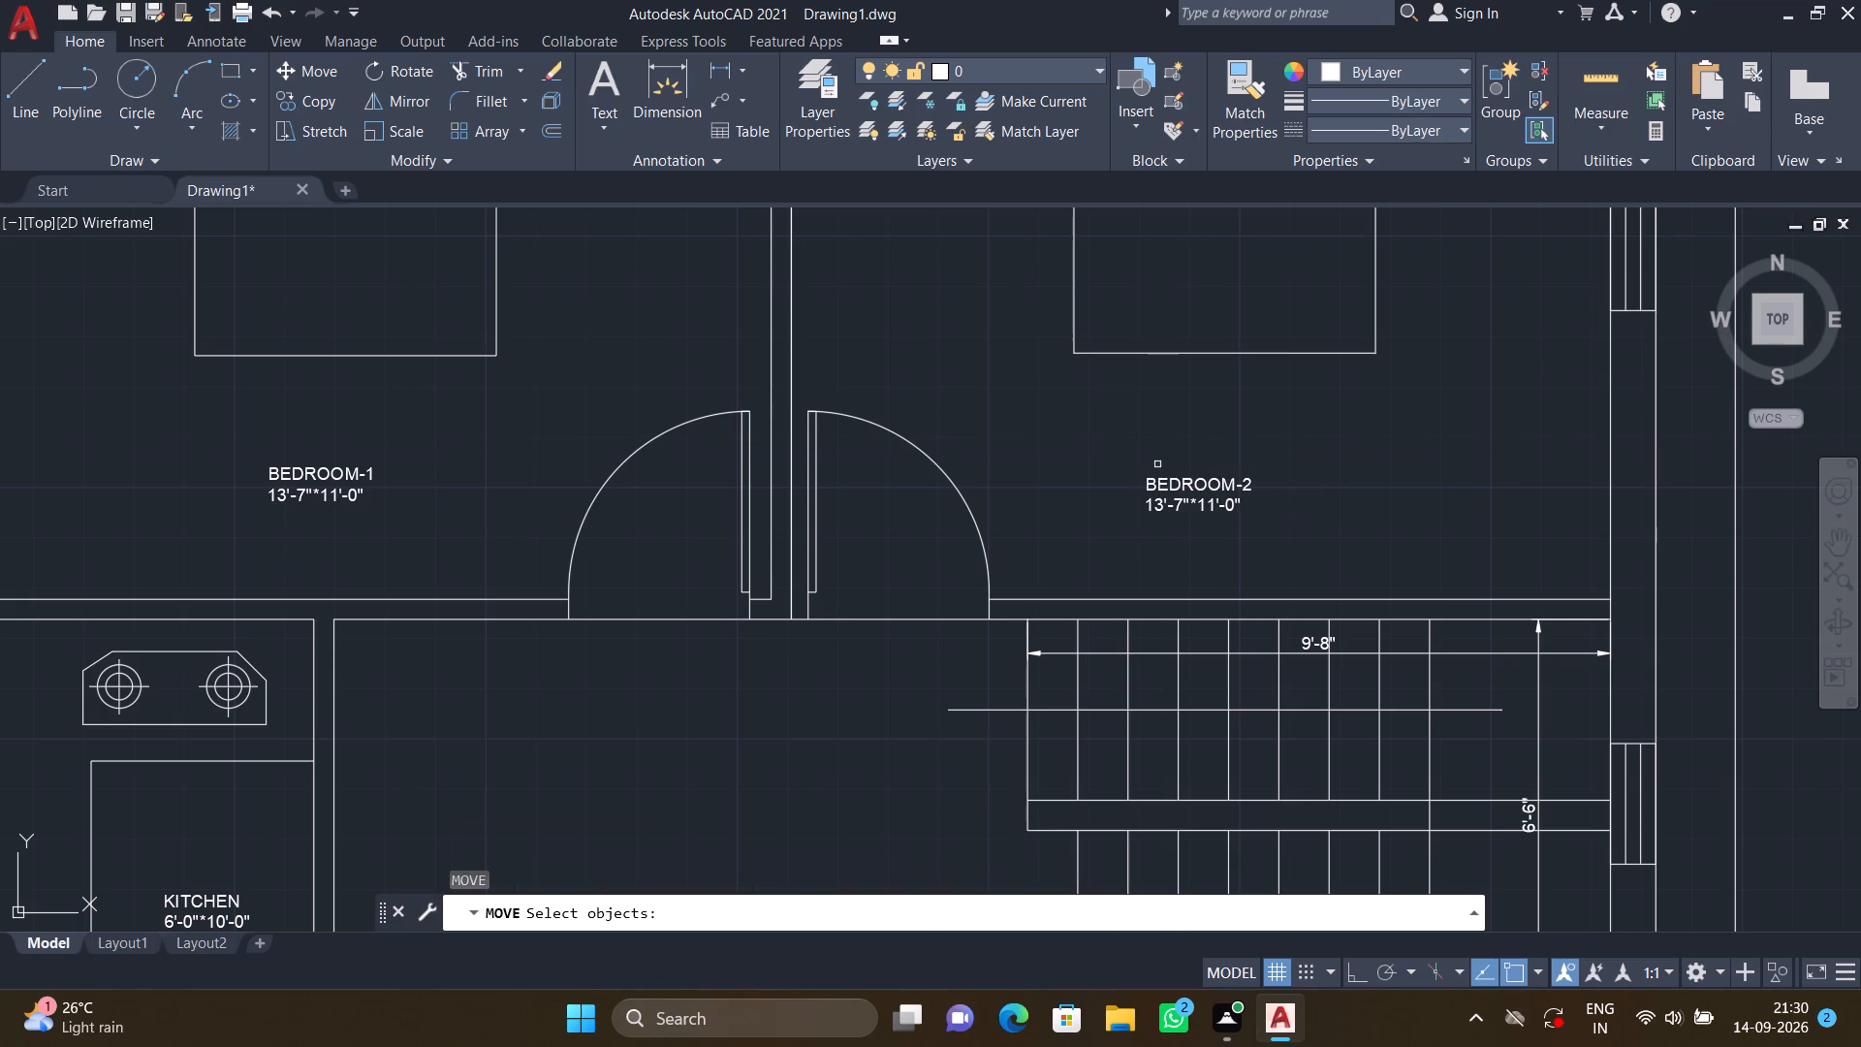
click(1174, 492)
key(Return)
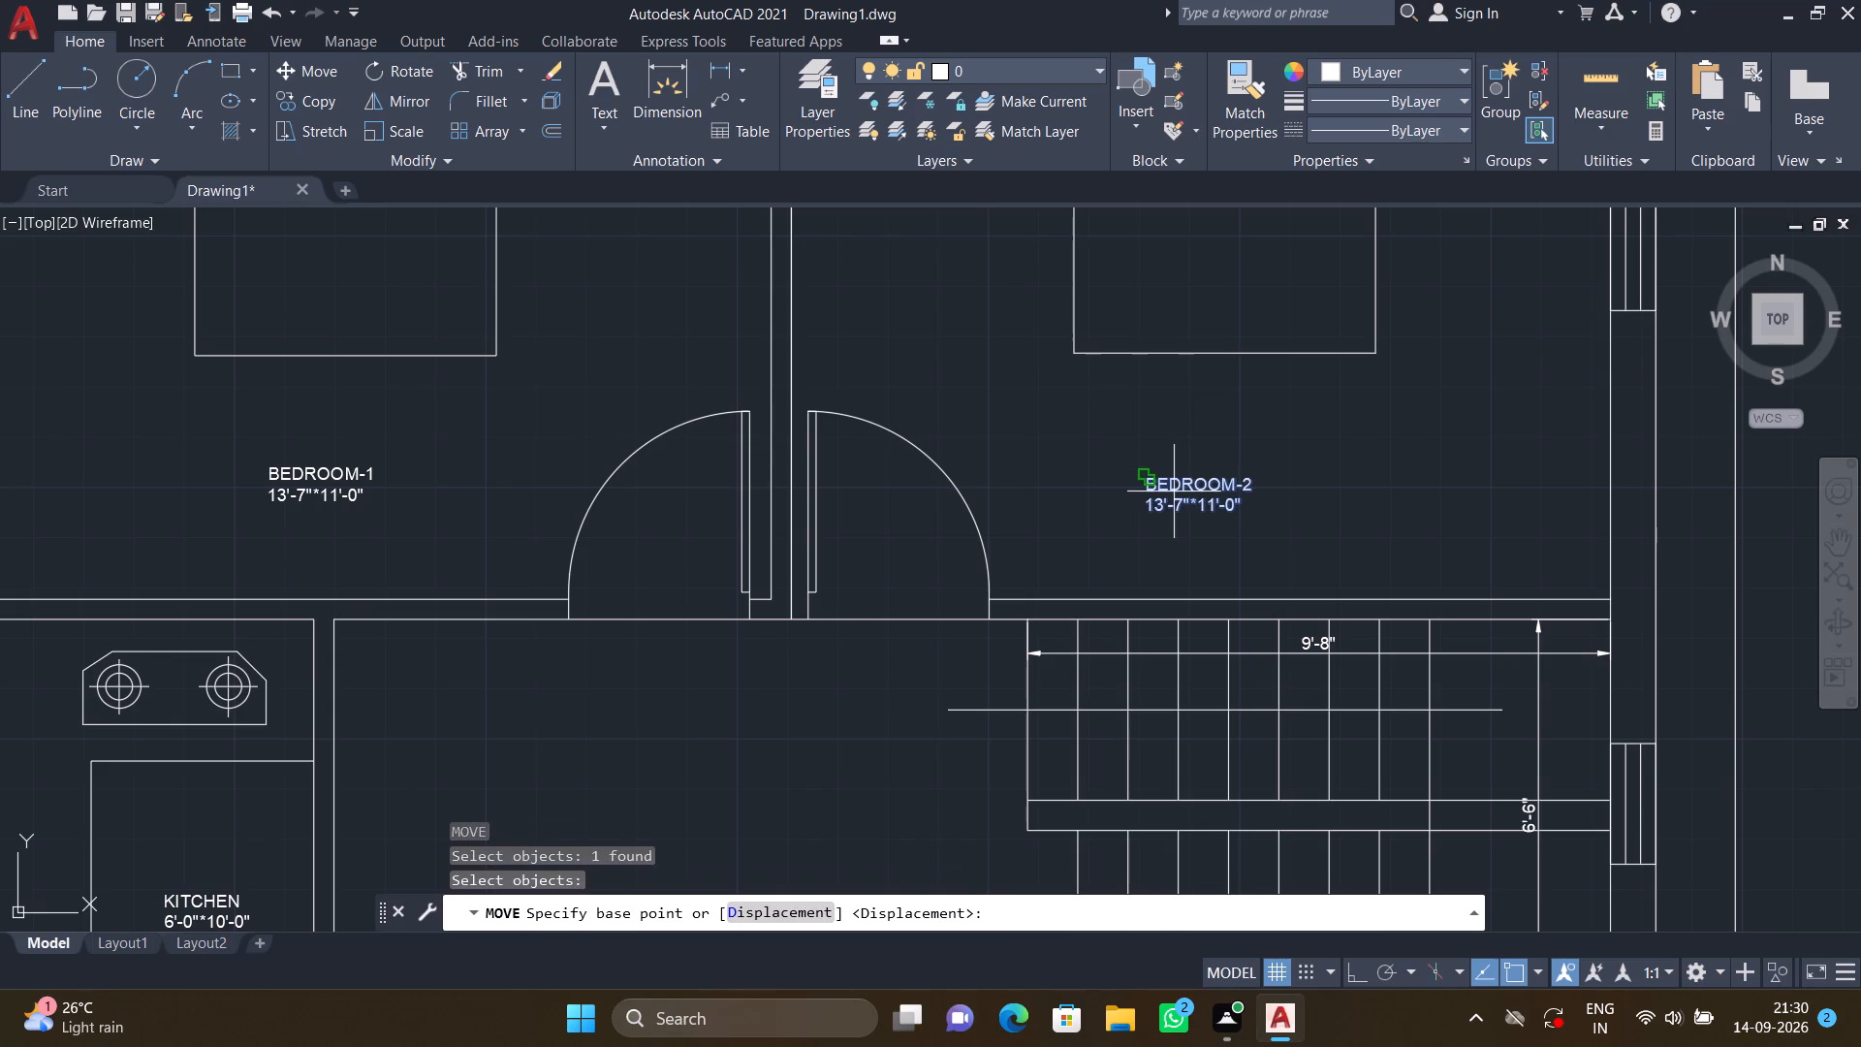
click(1147, 478)
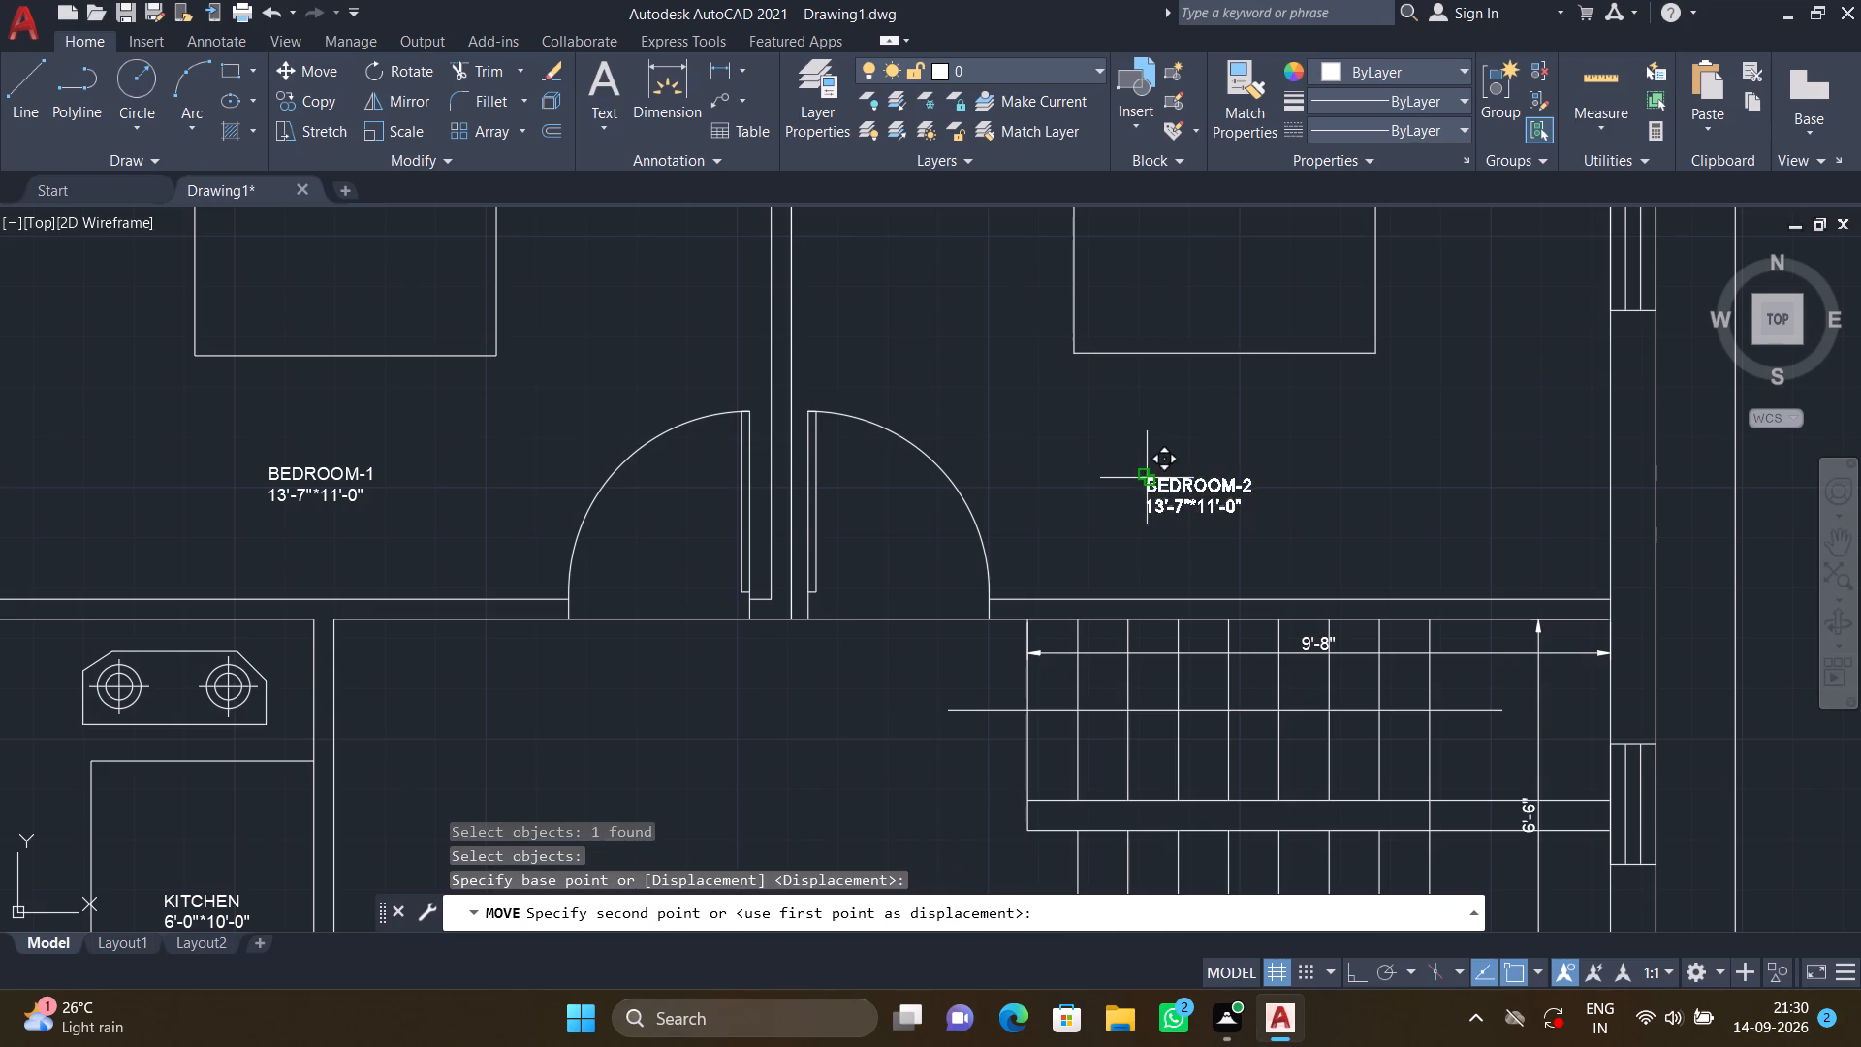
click(1243, 471)
With Ortho on, draw a horizontal line about 7" long just above the ENTRY text at the main door, and turn Ortho off again.
scroll(1184, 450, down, 1)
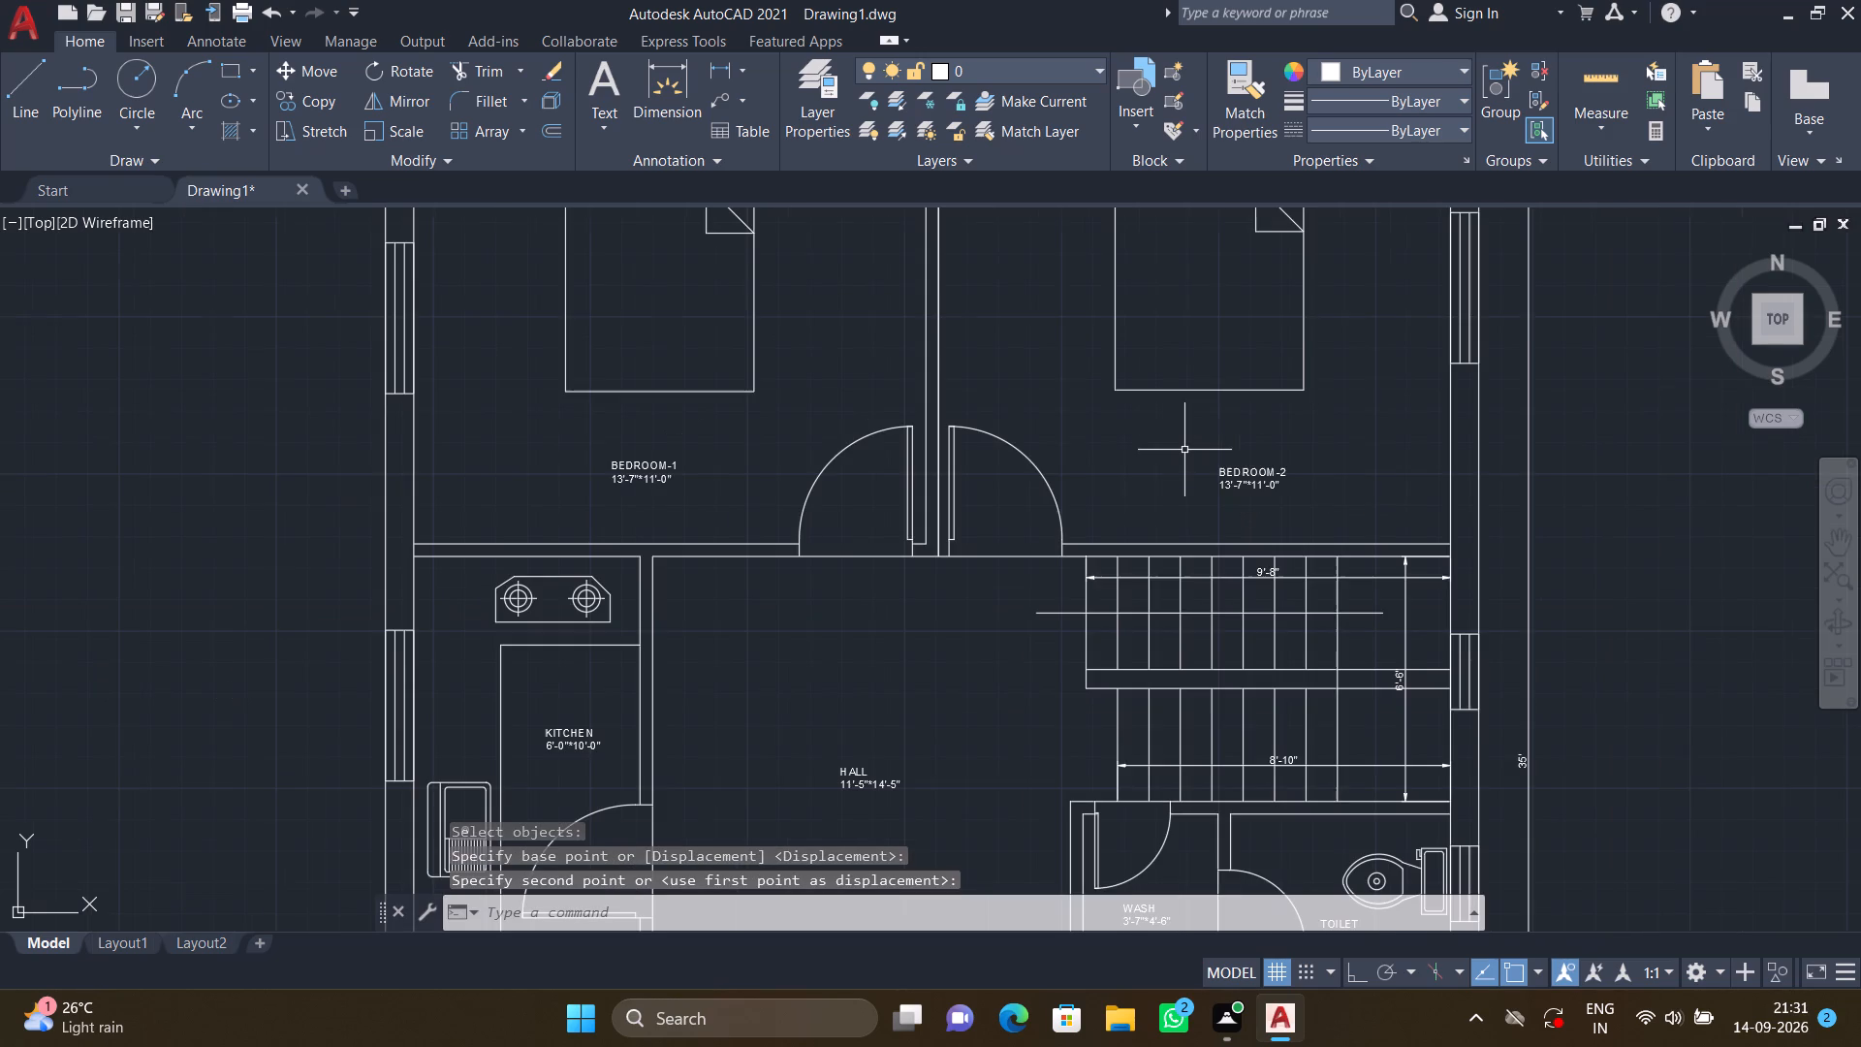
scroll(1161, 452, down, 1)
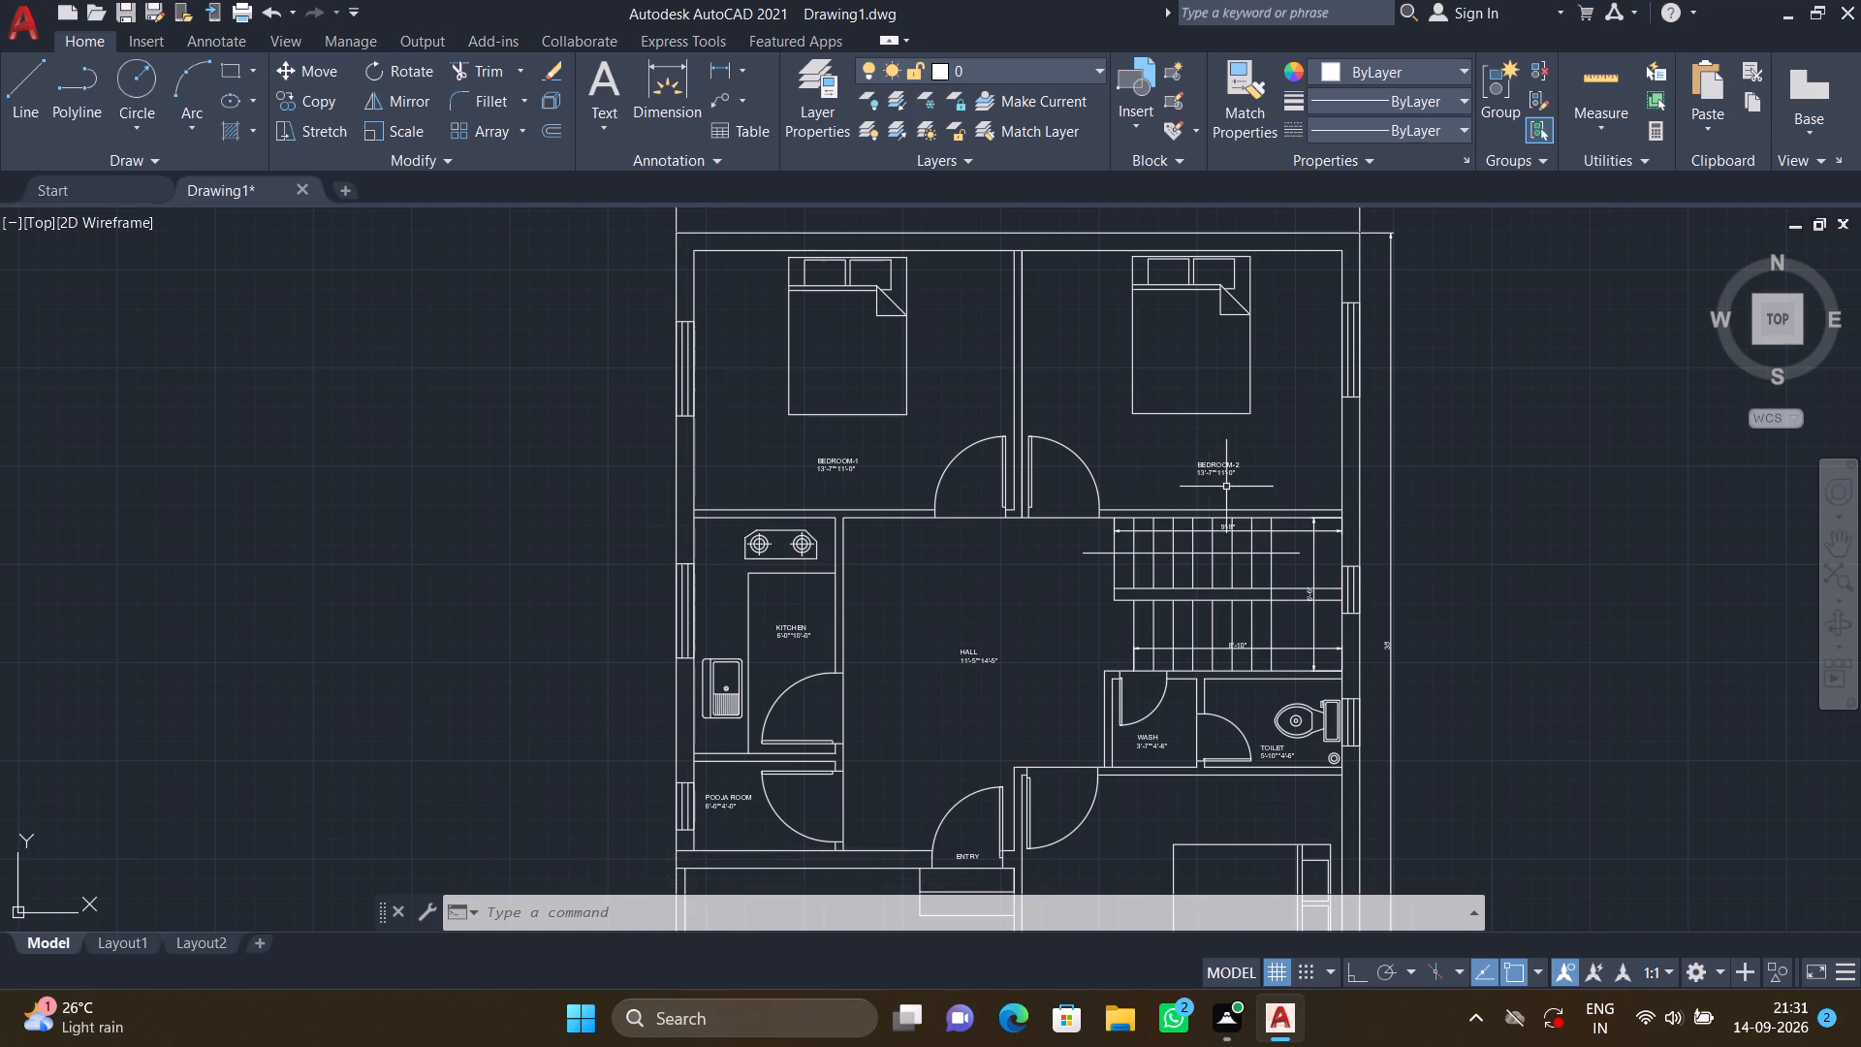
middle_drag(1713, 614, 1494, 598)
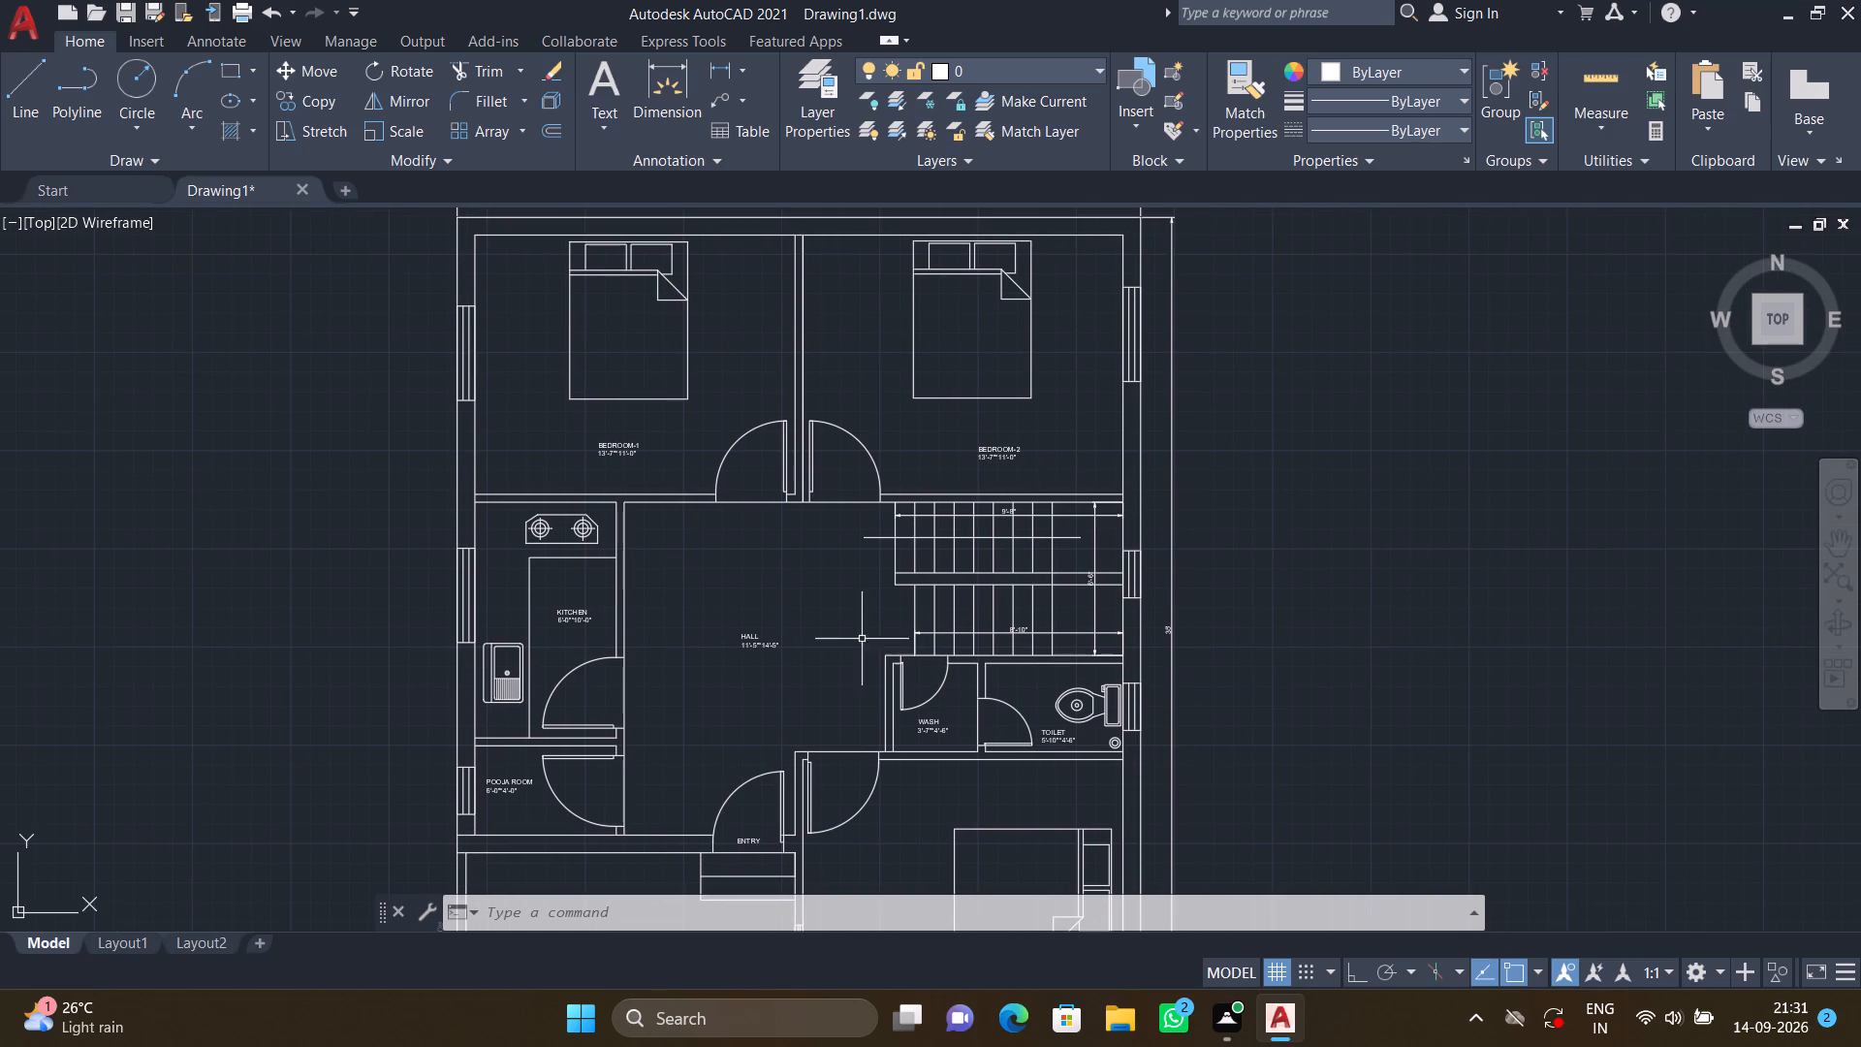
scroll(962, 484, up, 2)
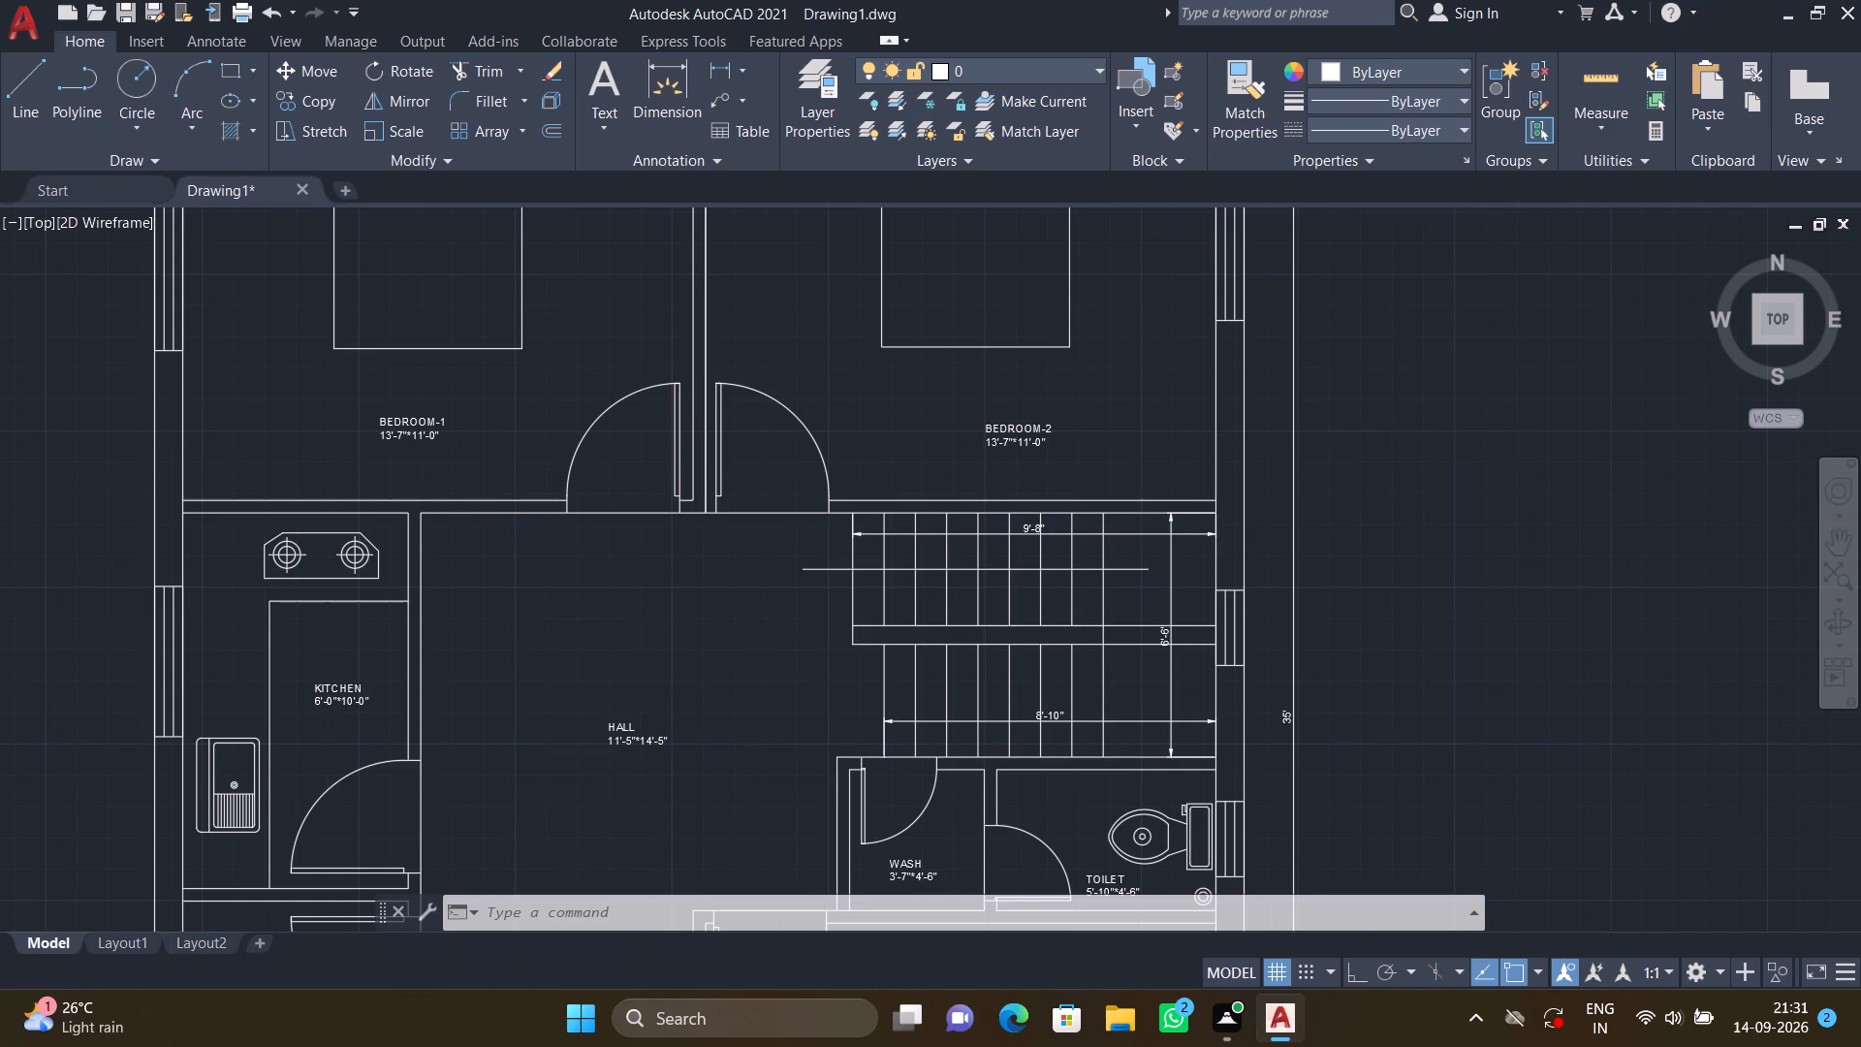
scroll(962, 484, down, 1)
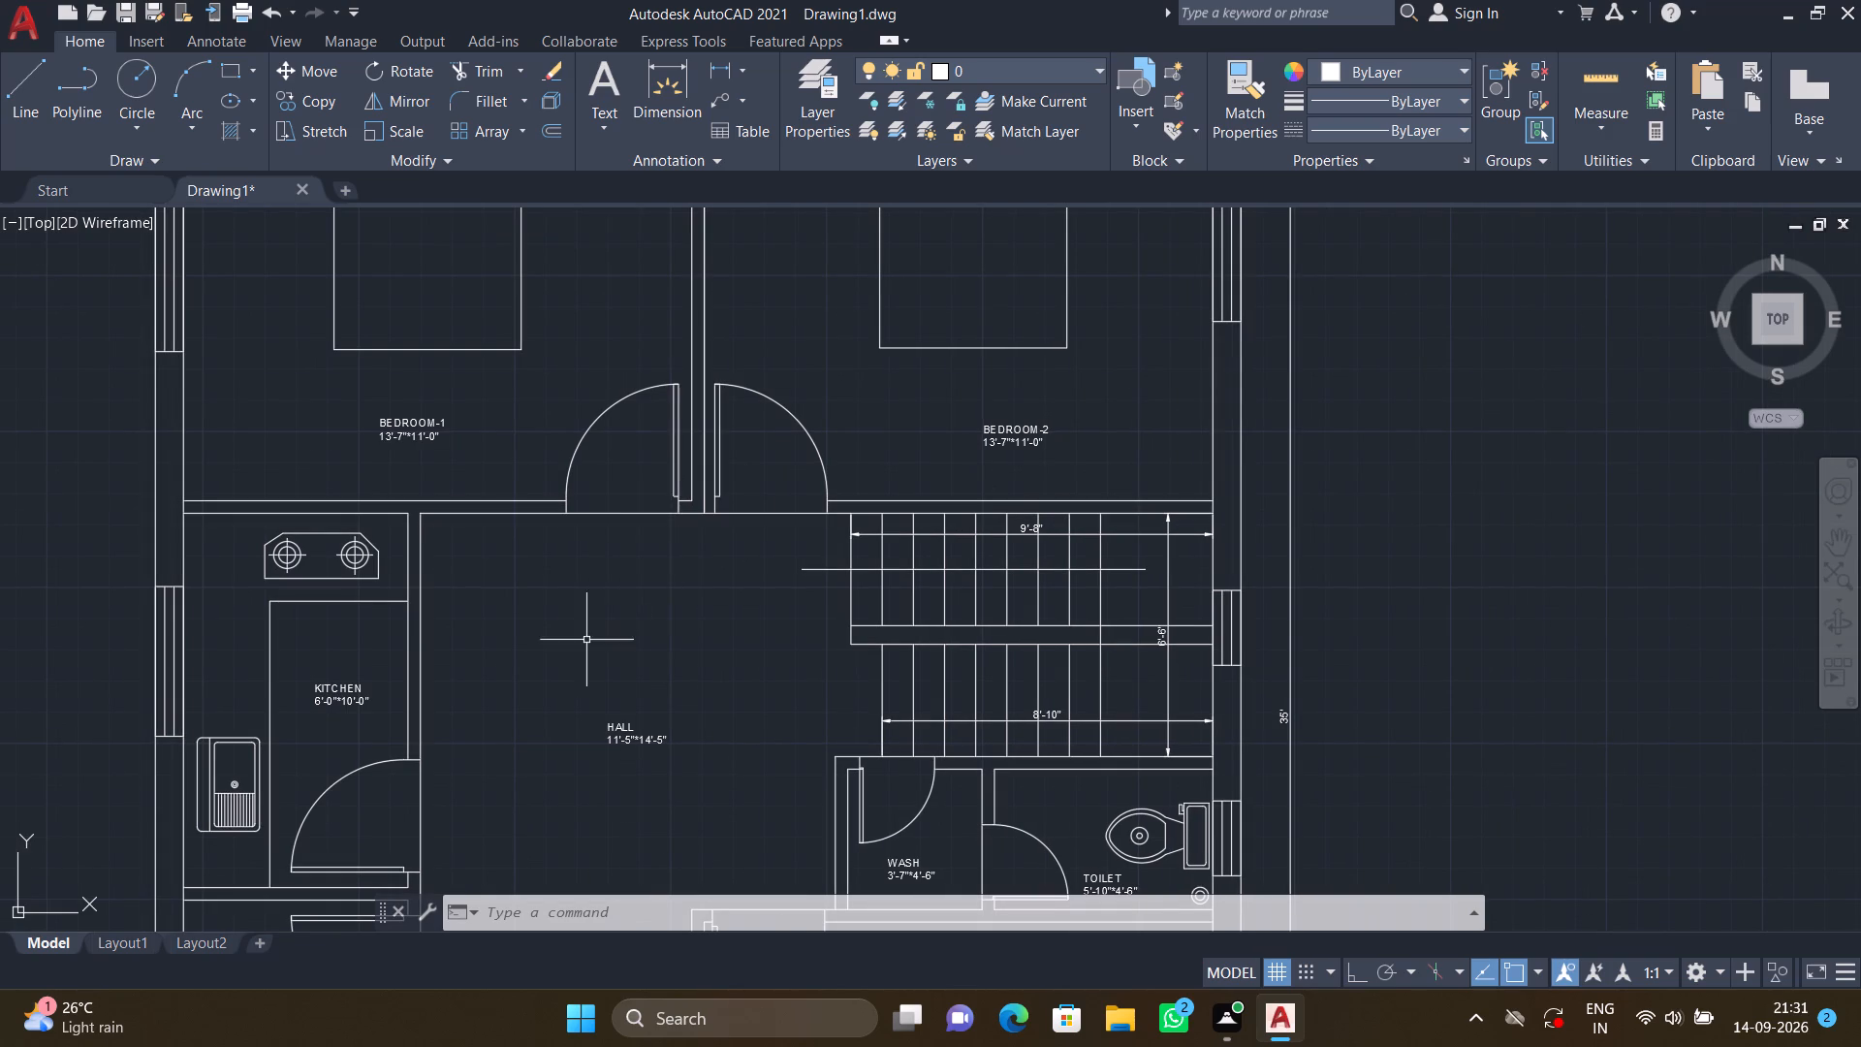
scroll(586, 638, down, 2)
middle_drag(601, 643, 593, 523)
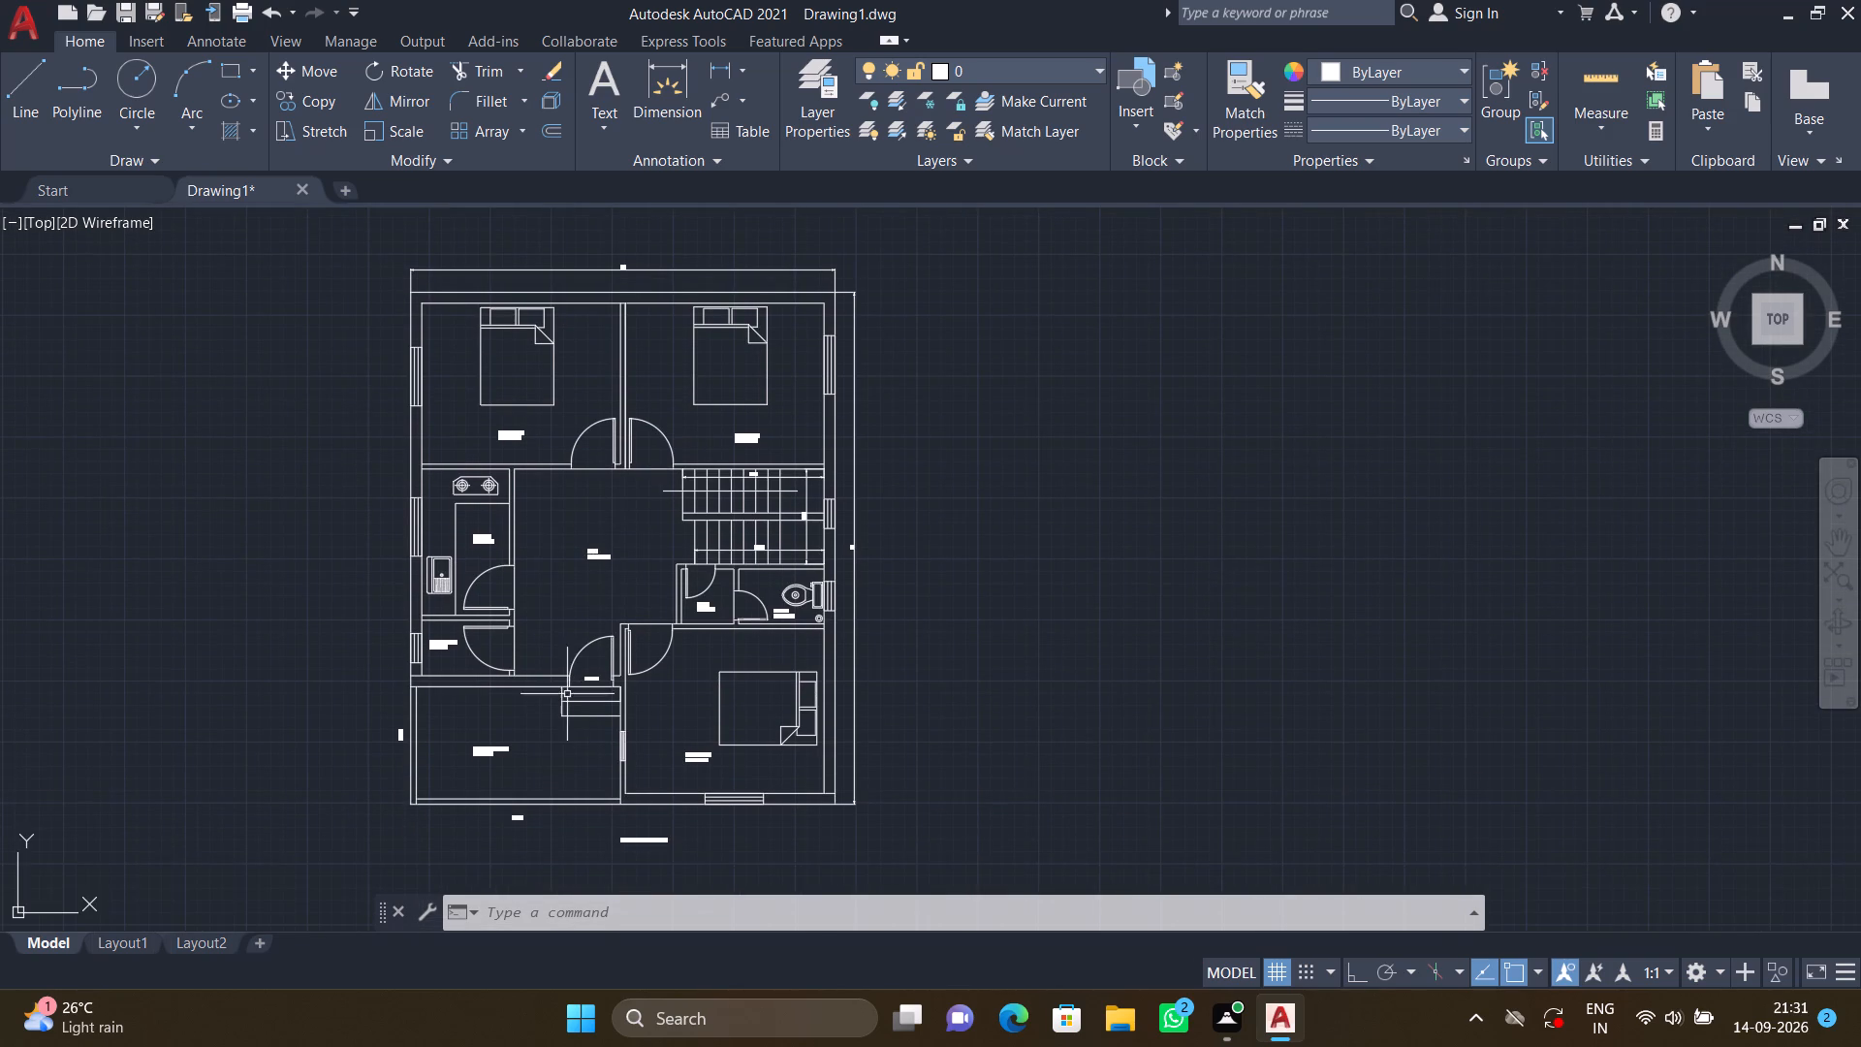
middle_drag(557, 663, 572, 577)
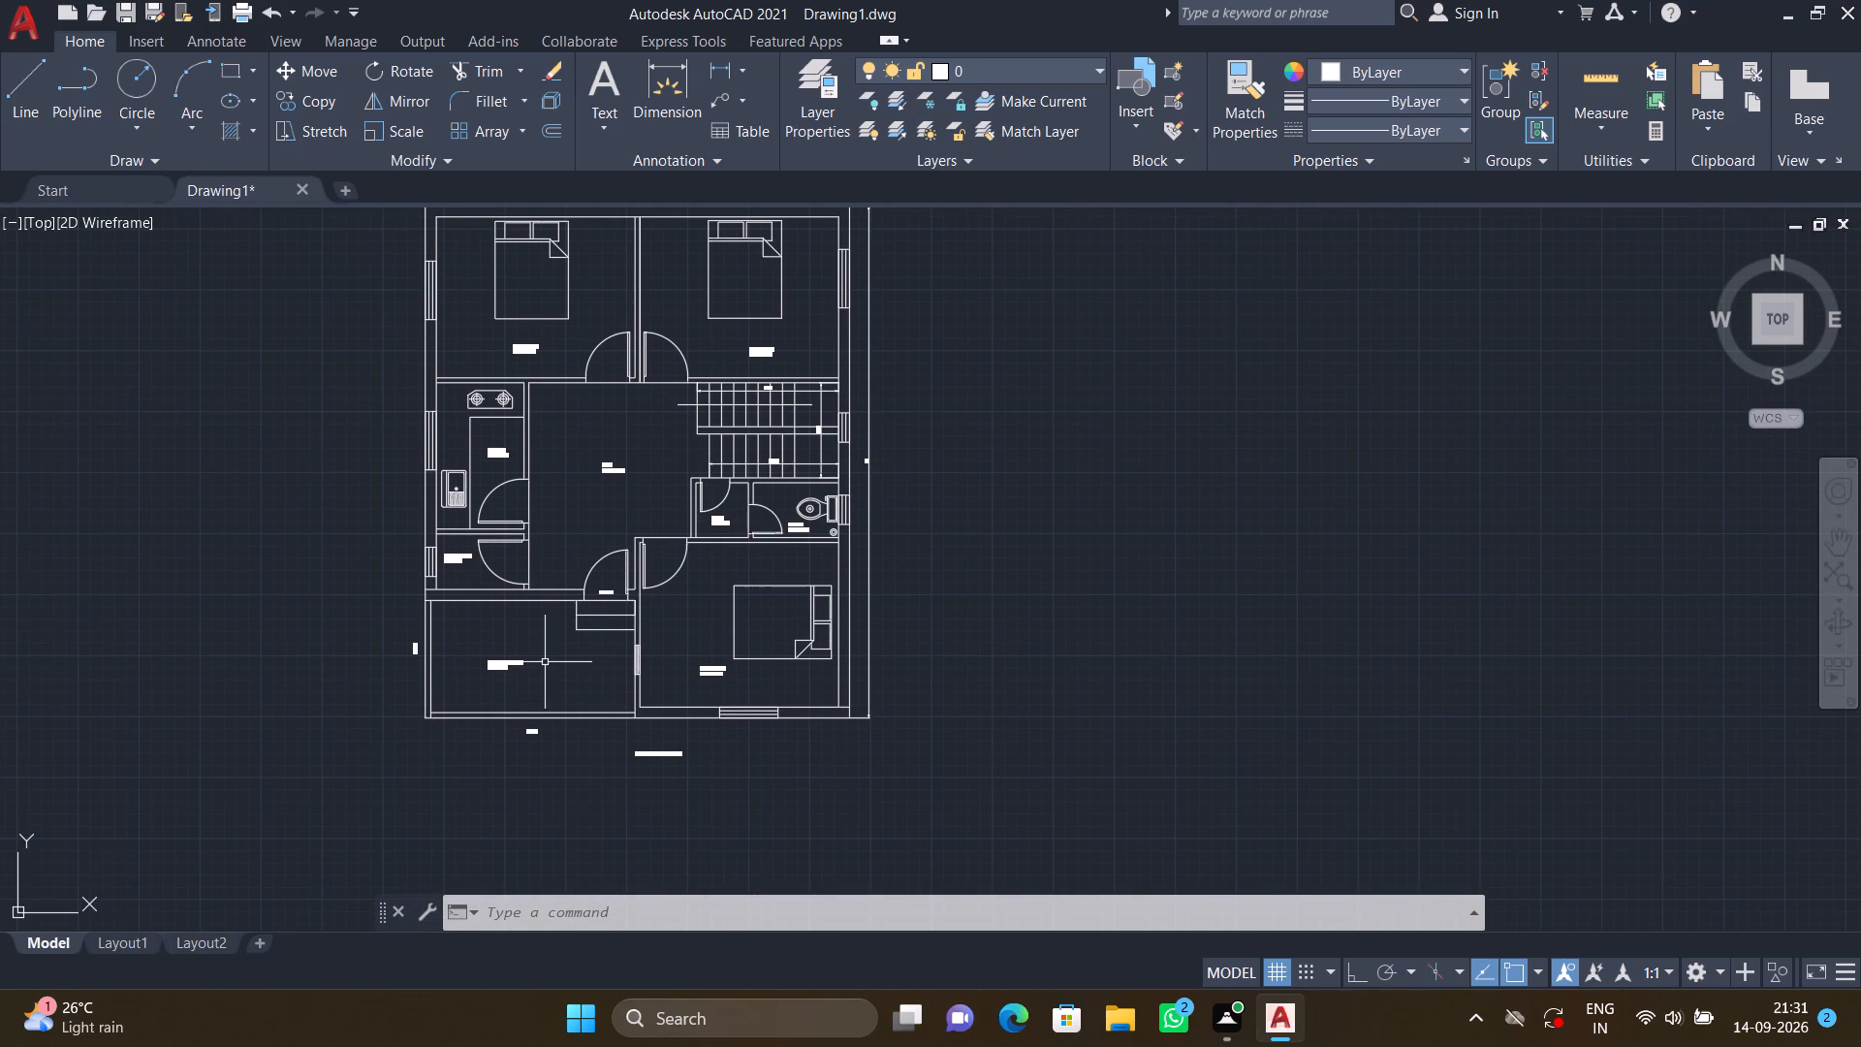
scroll(593, 564, up, 3)
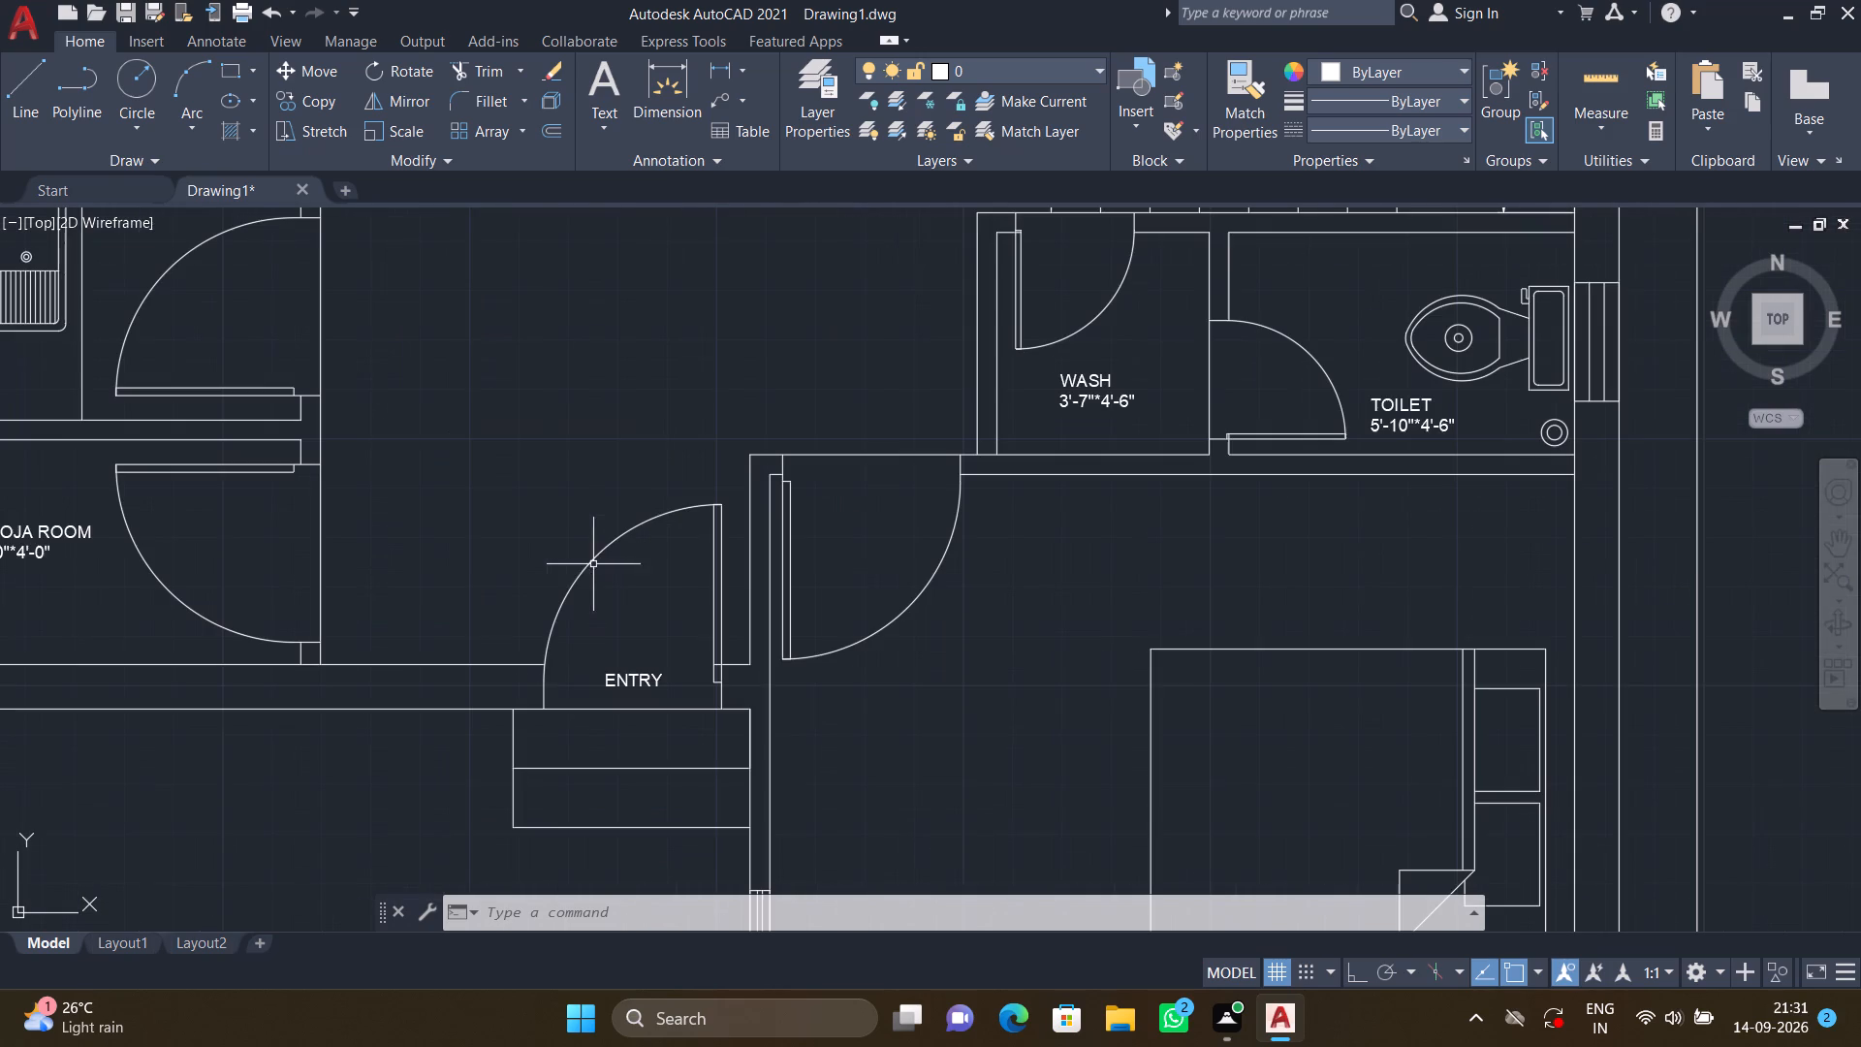
key(l)
key(Return)
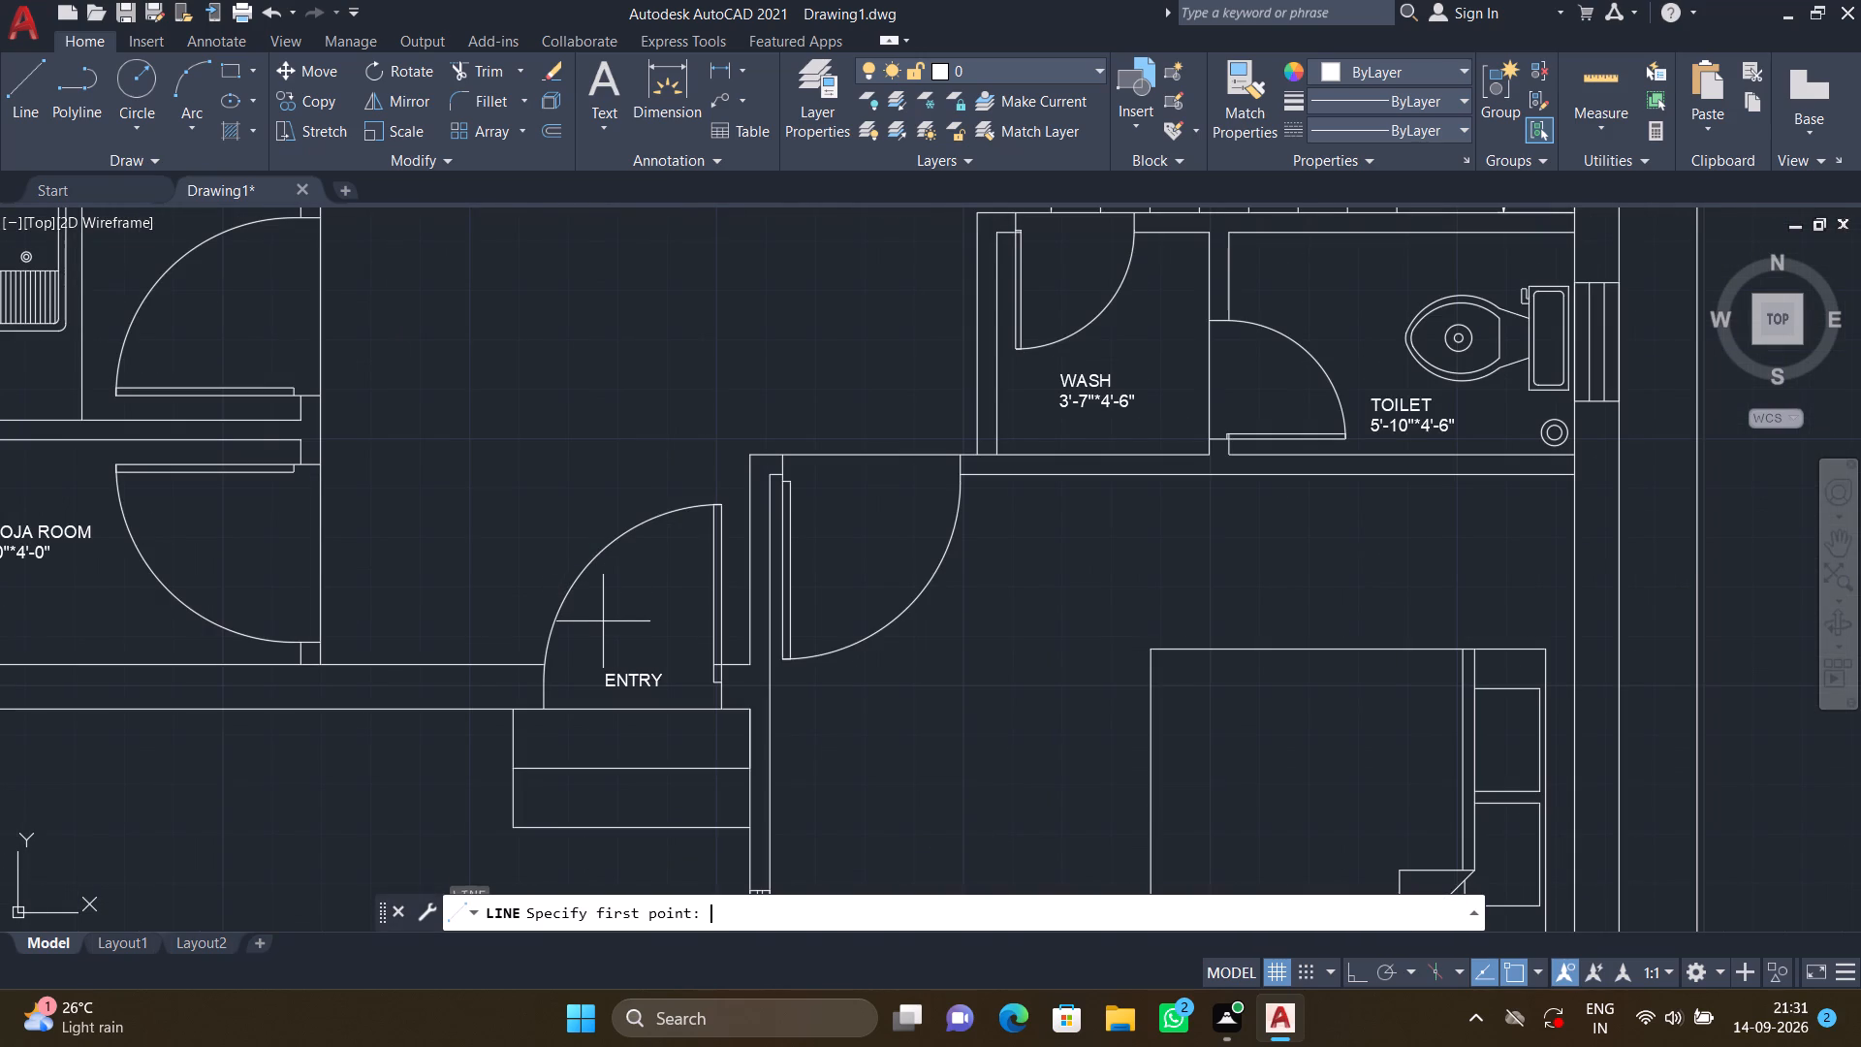
key(F8)
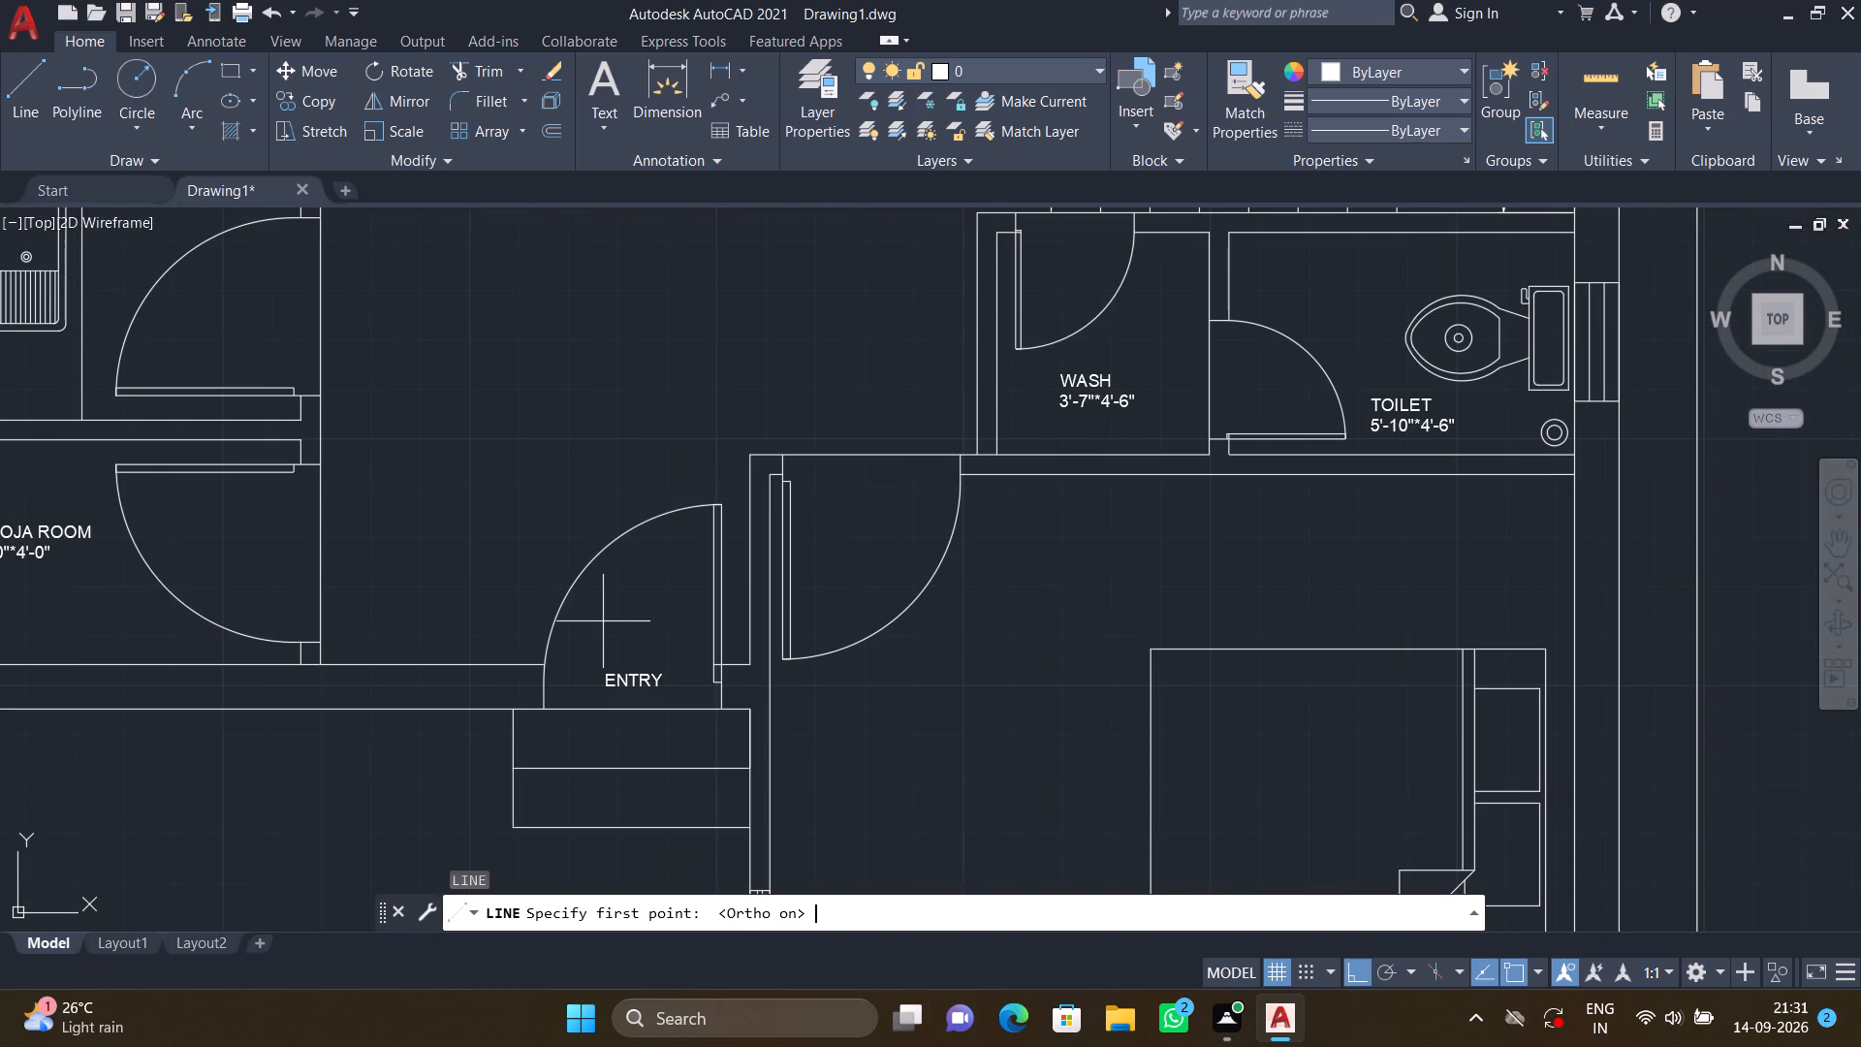
scroll(613, 639, up, 3)
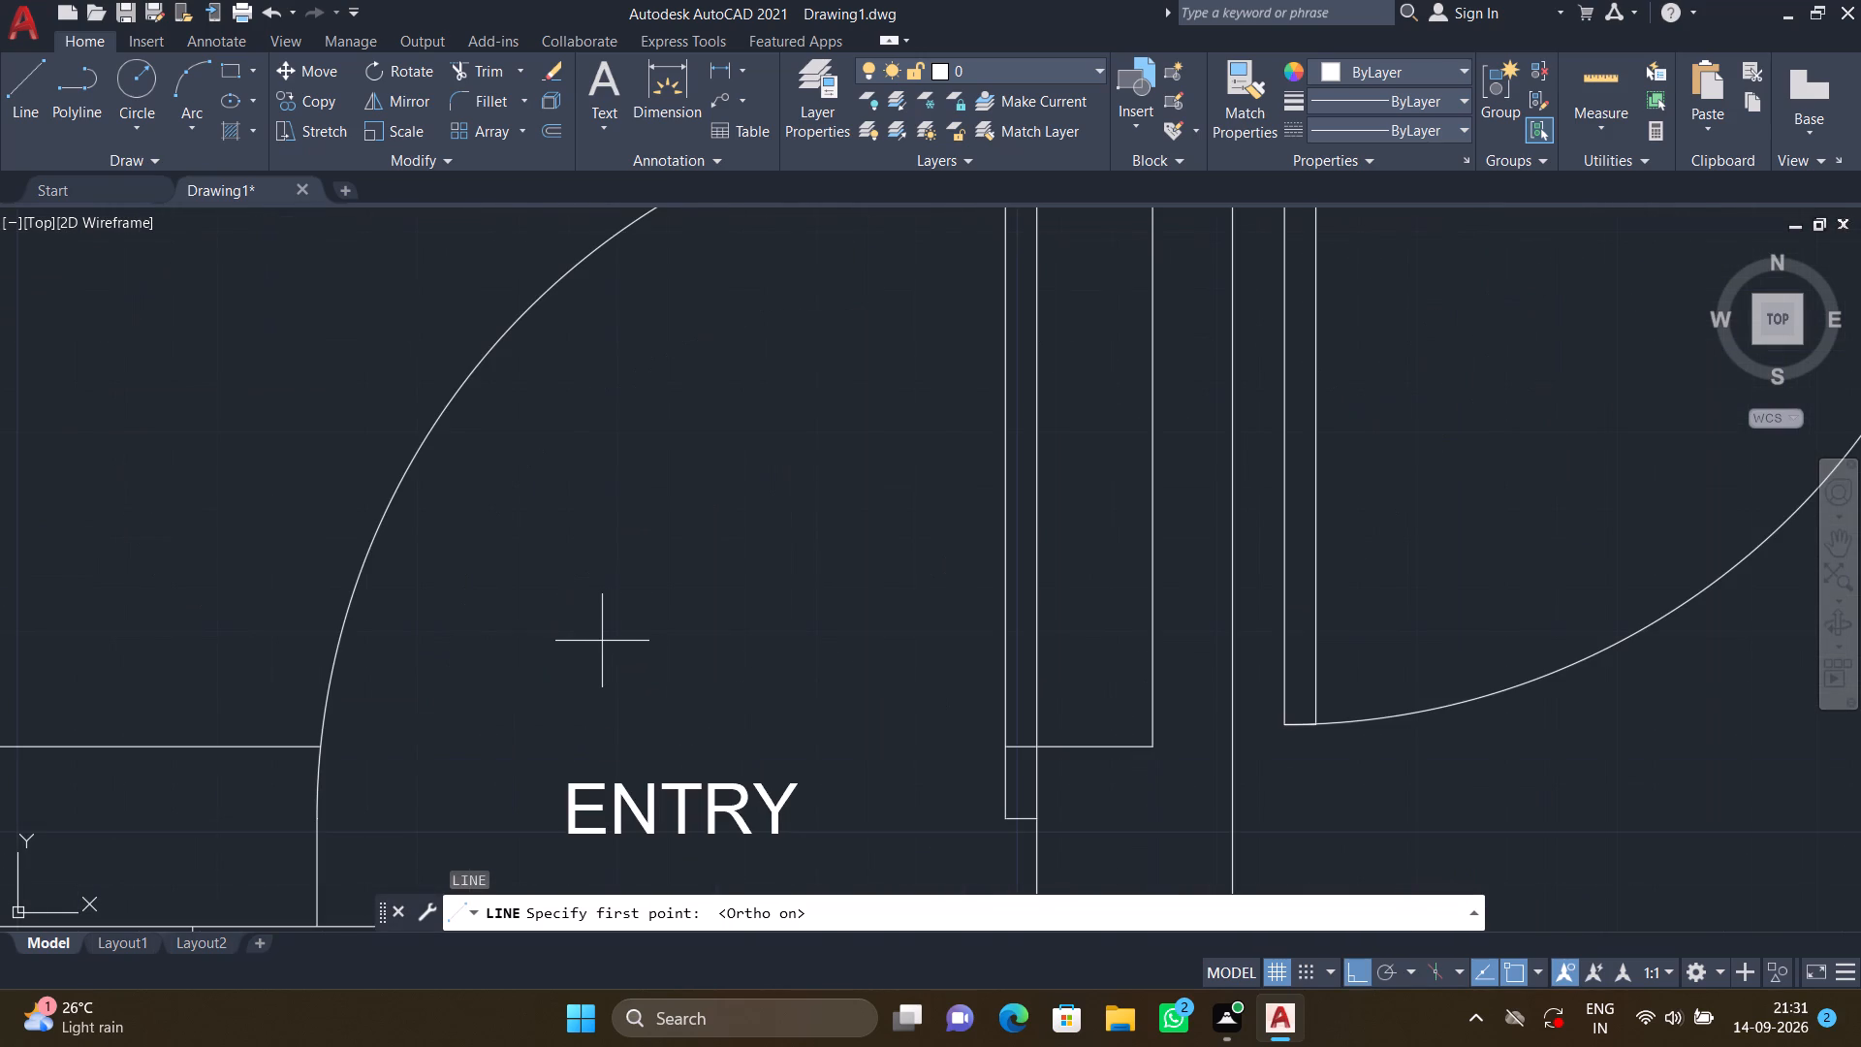
click(607, 646)
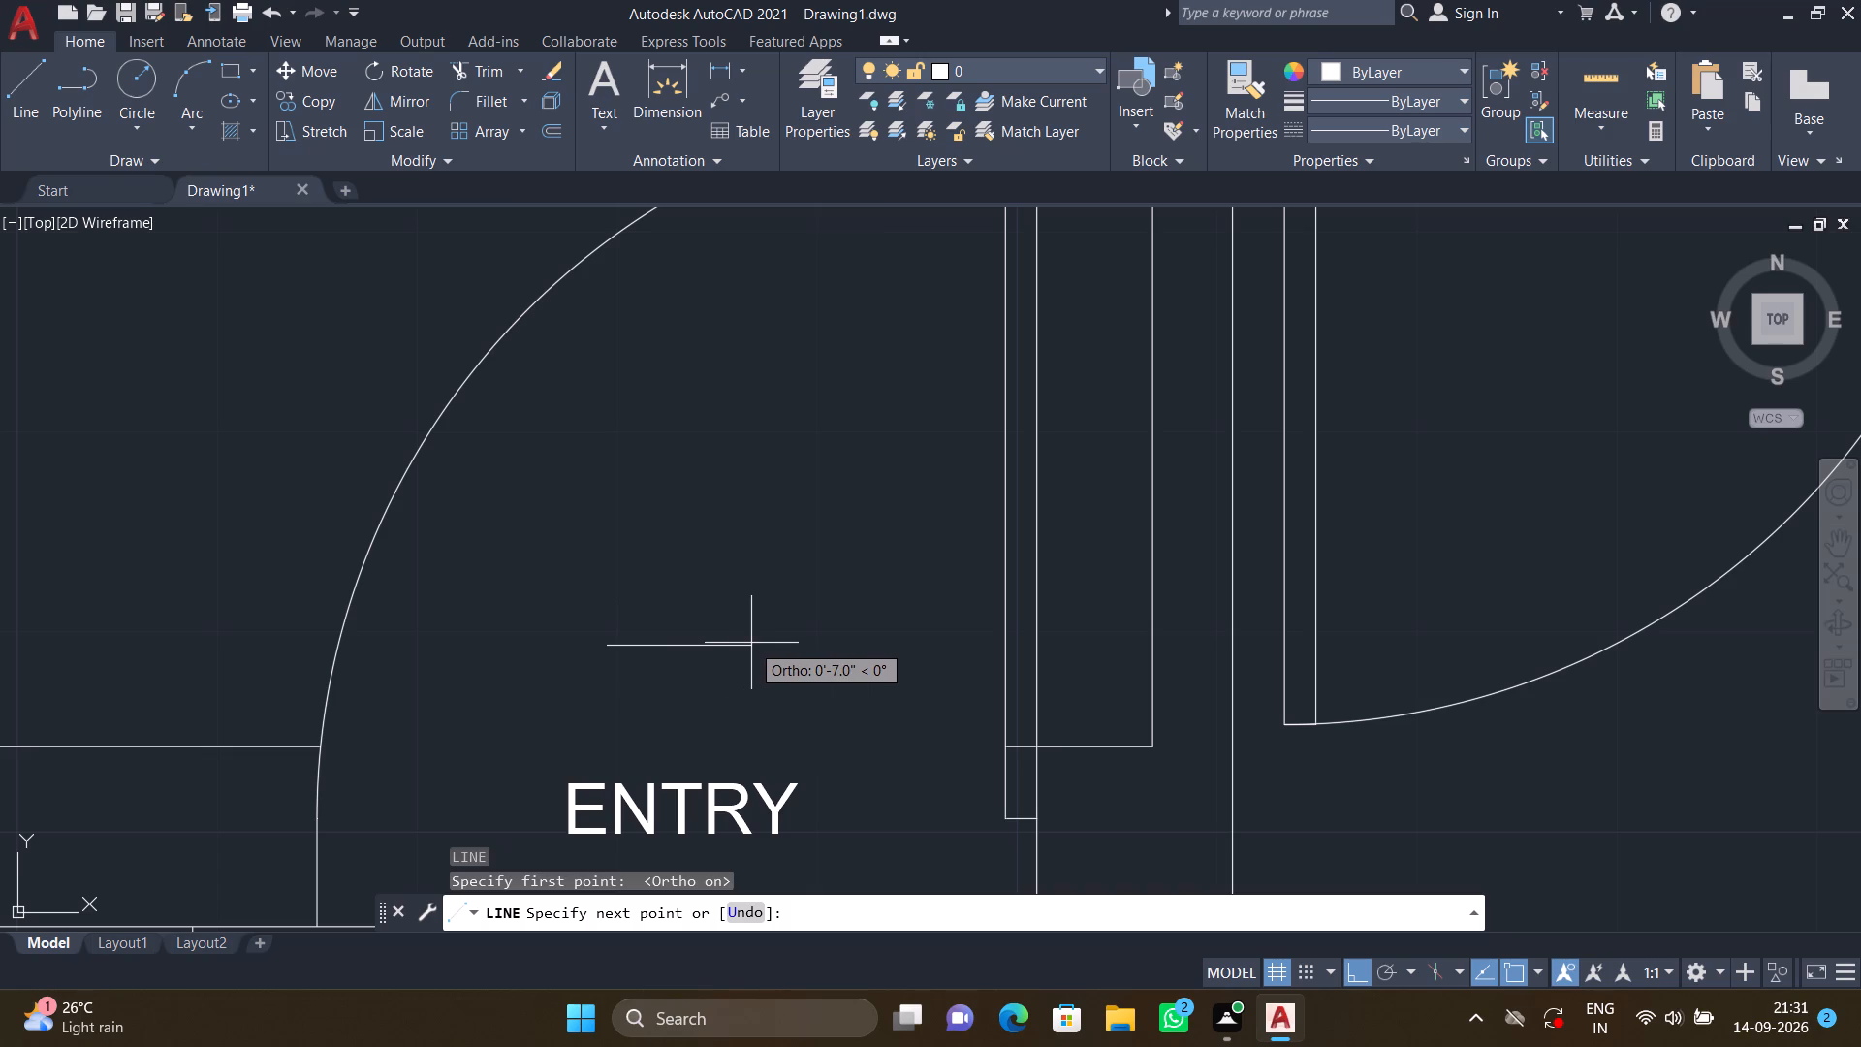
click(753, 643)
key(Return)
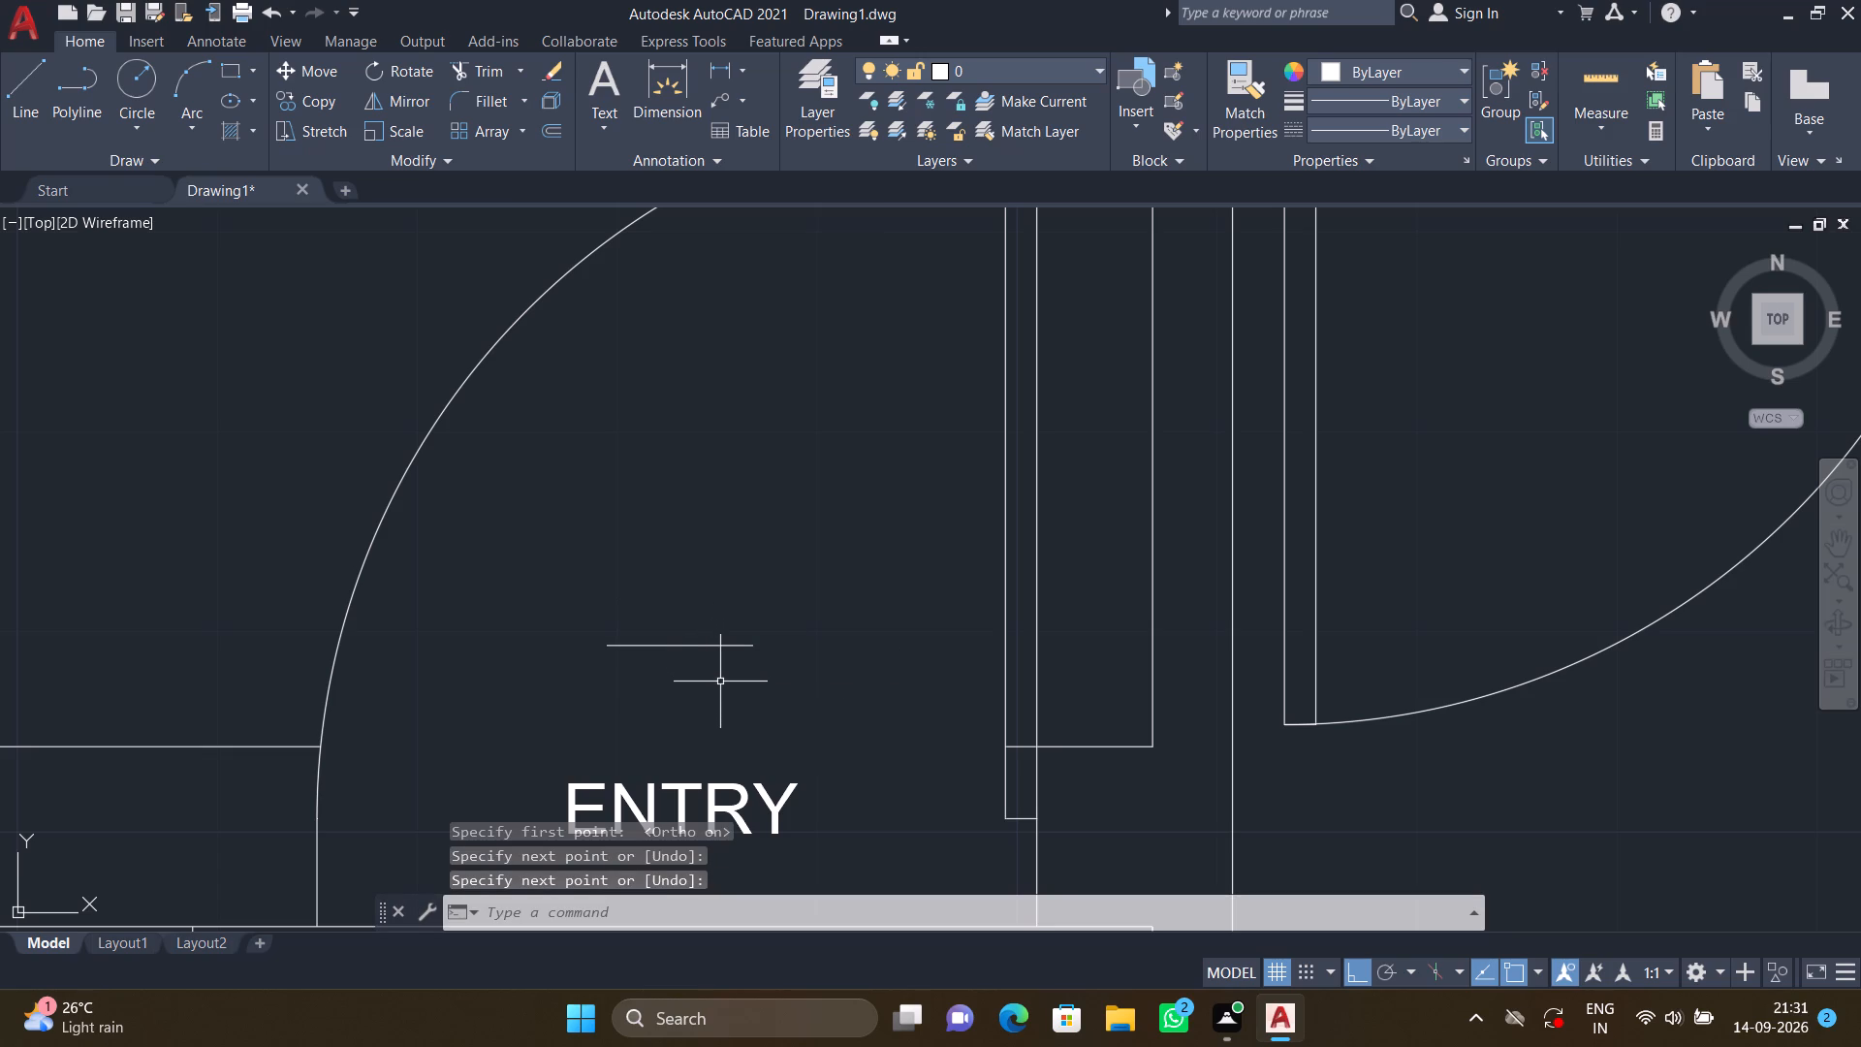
key(F8)
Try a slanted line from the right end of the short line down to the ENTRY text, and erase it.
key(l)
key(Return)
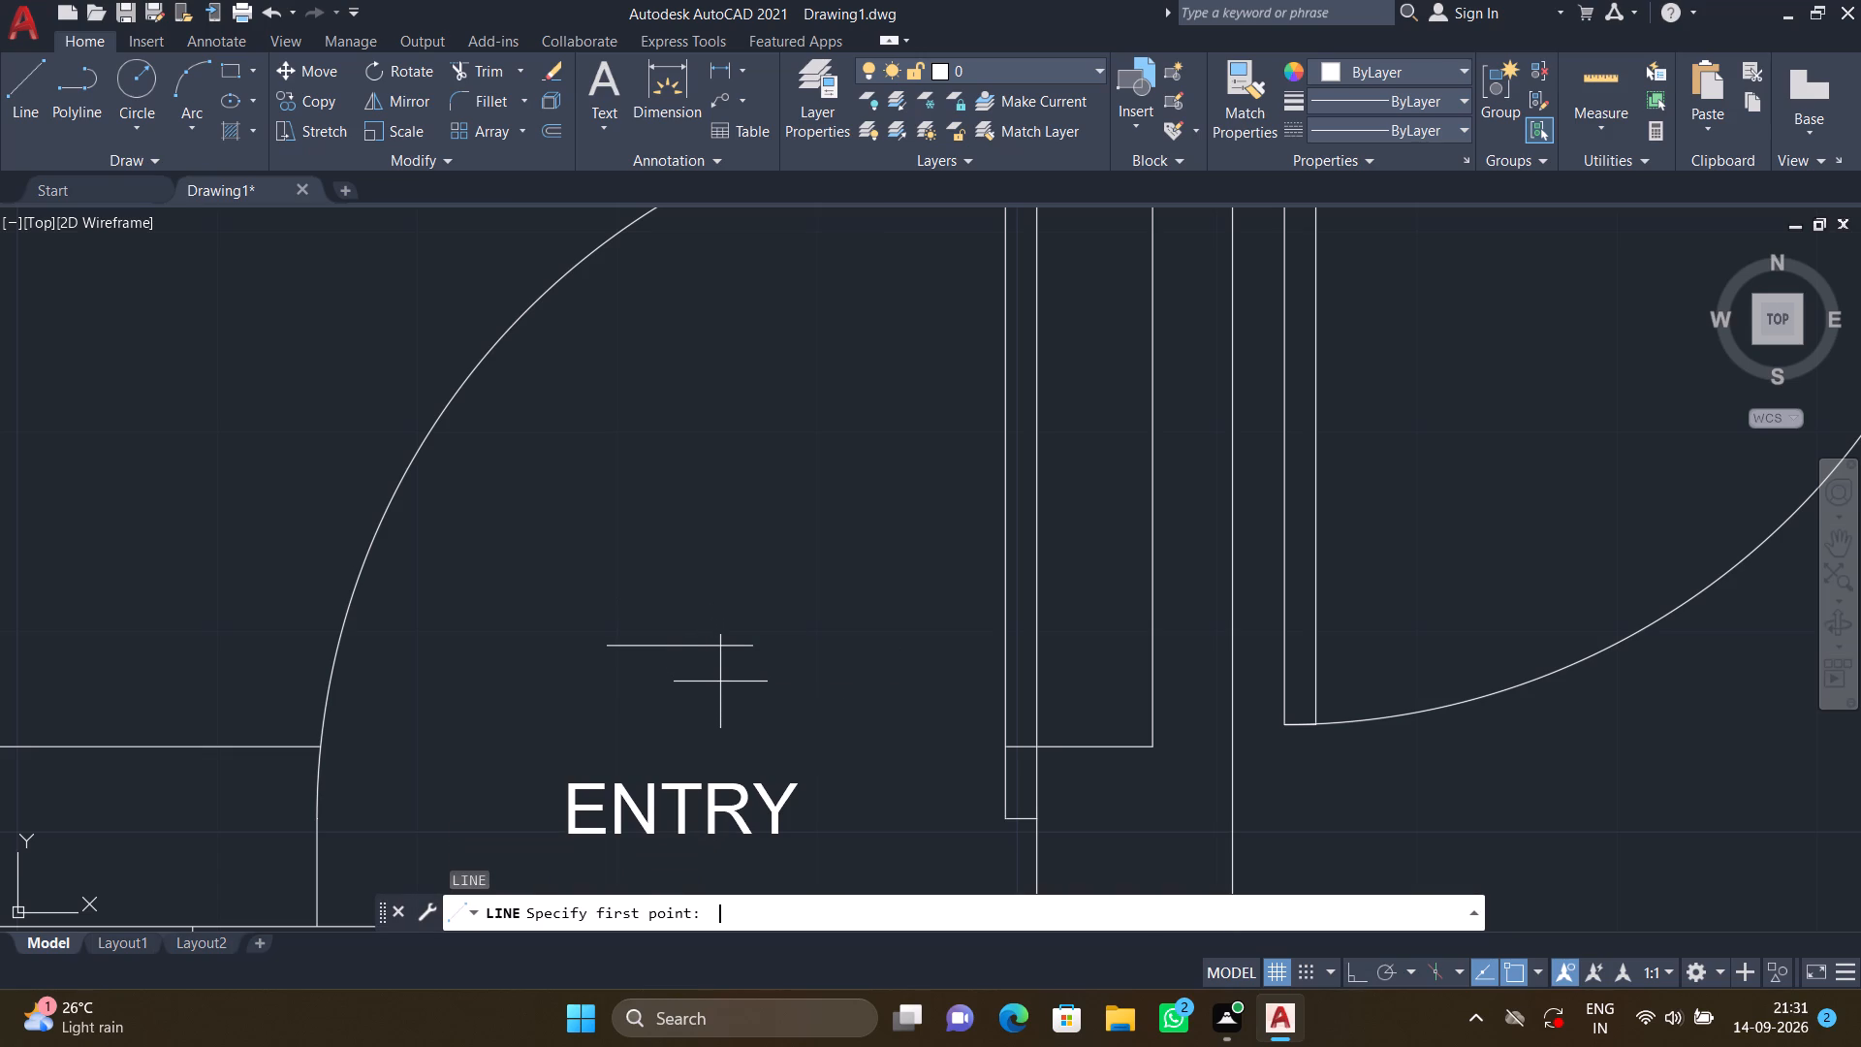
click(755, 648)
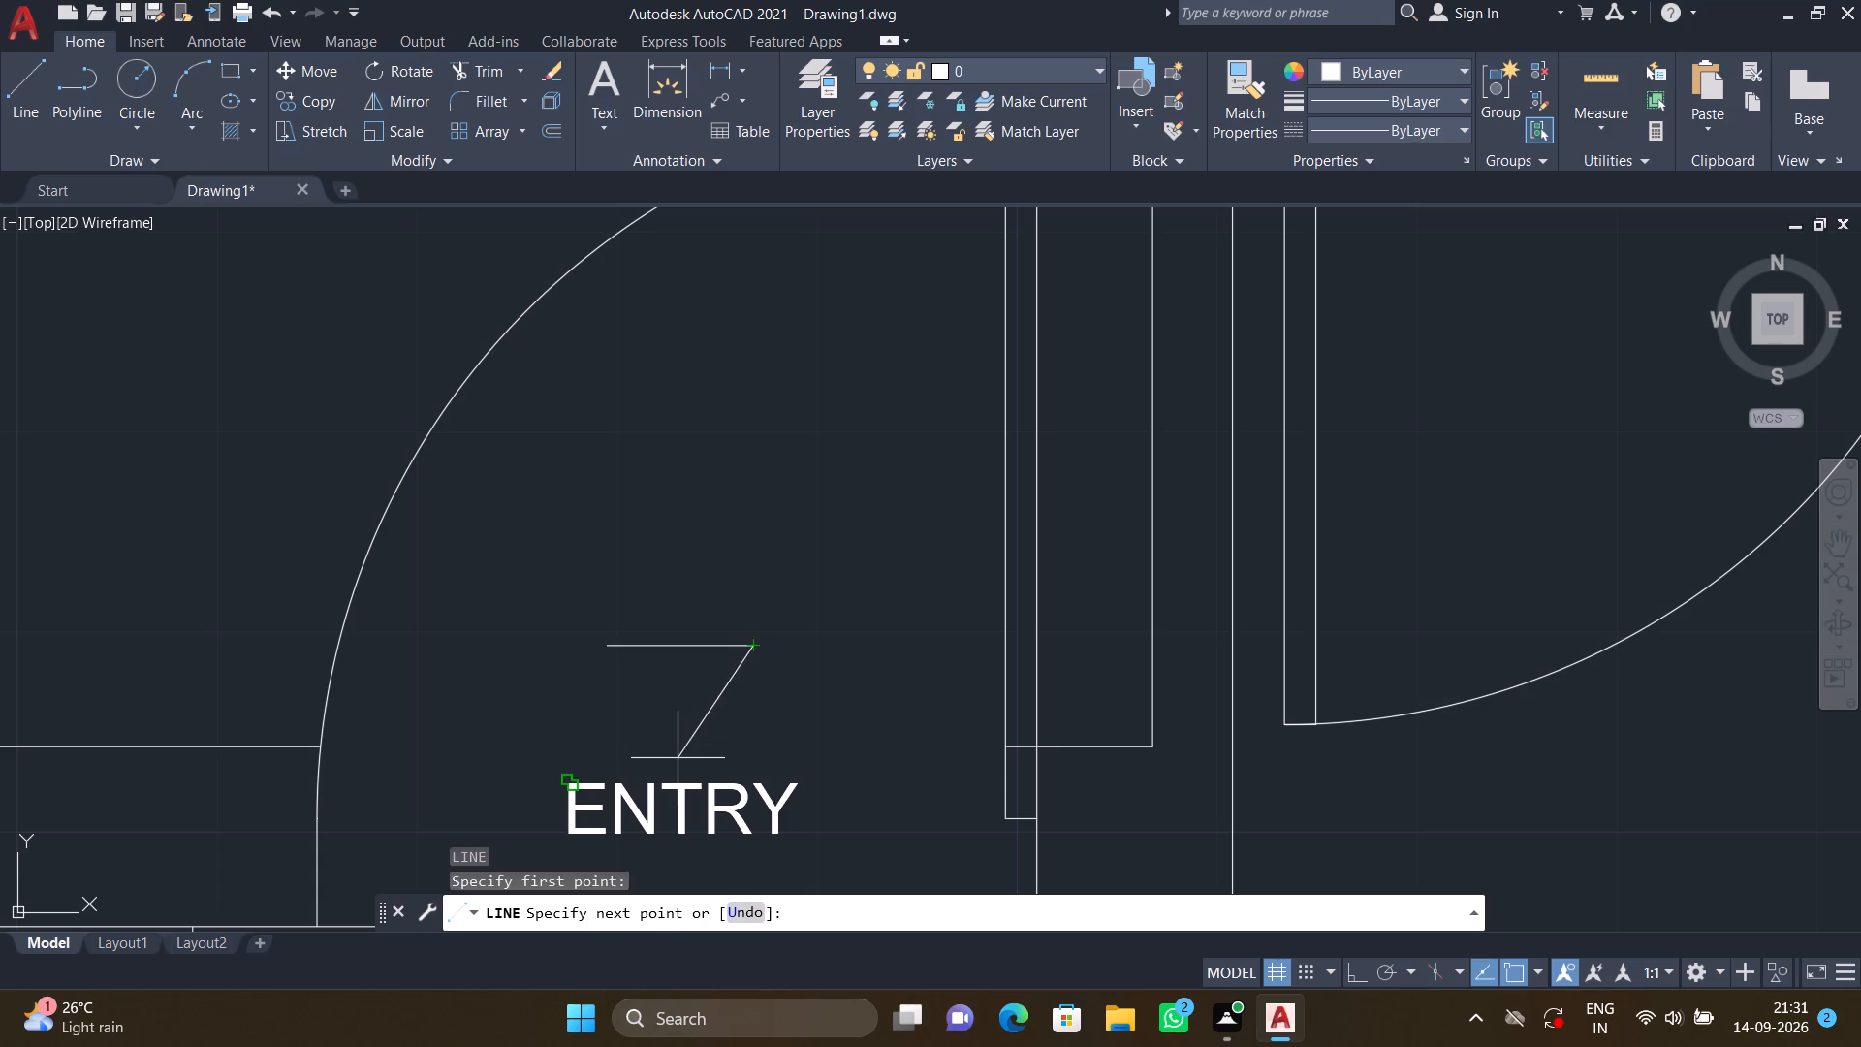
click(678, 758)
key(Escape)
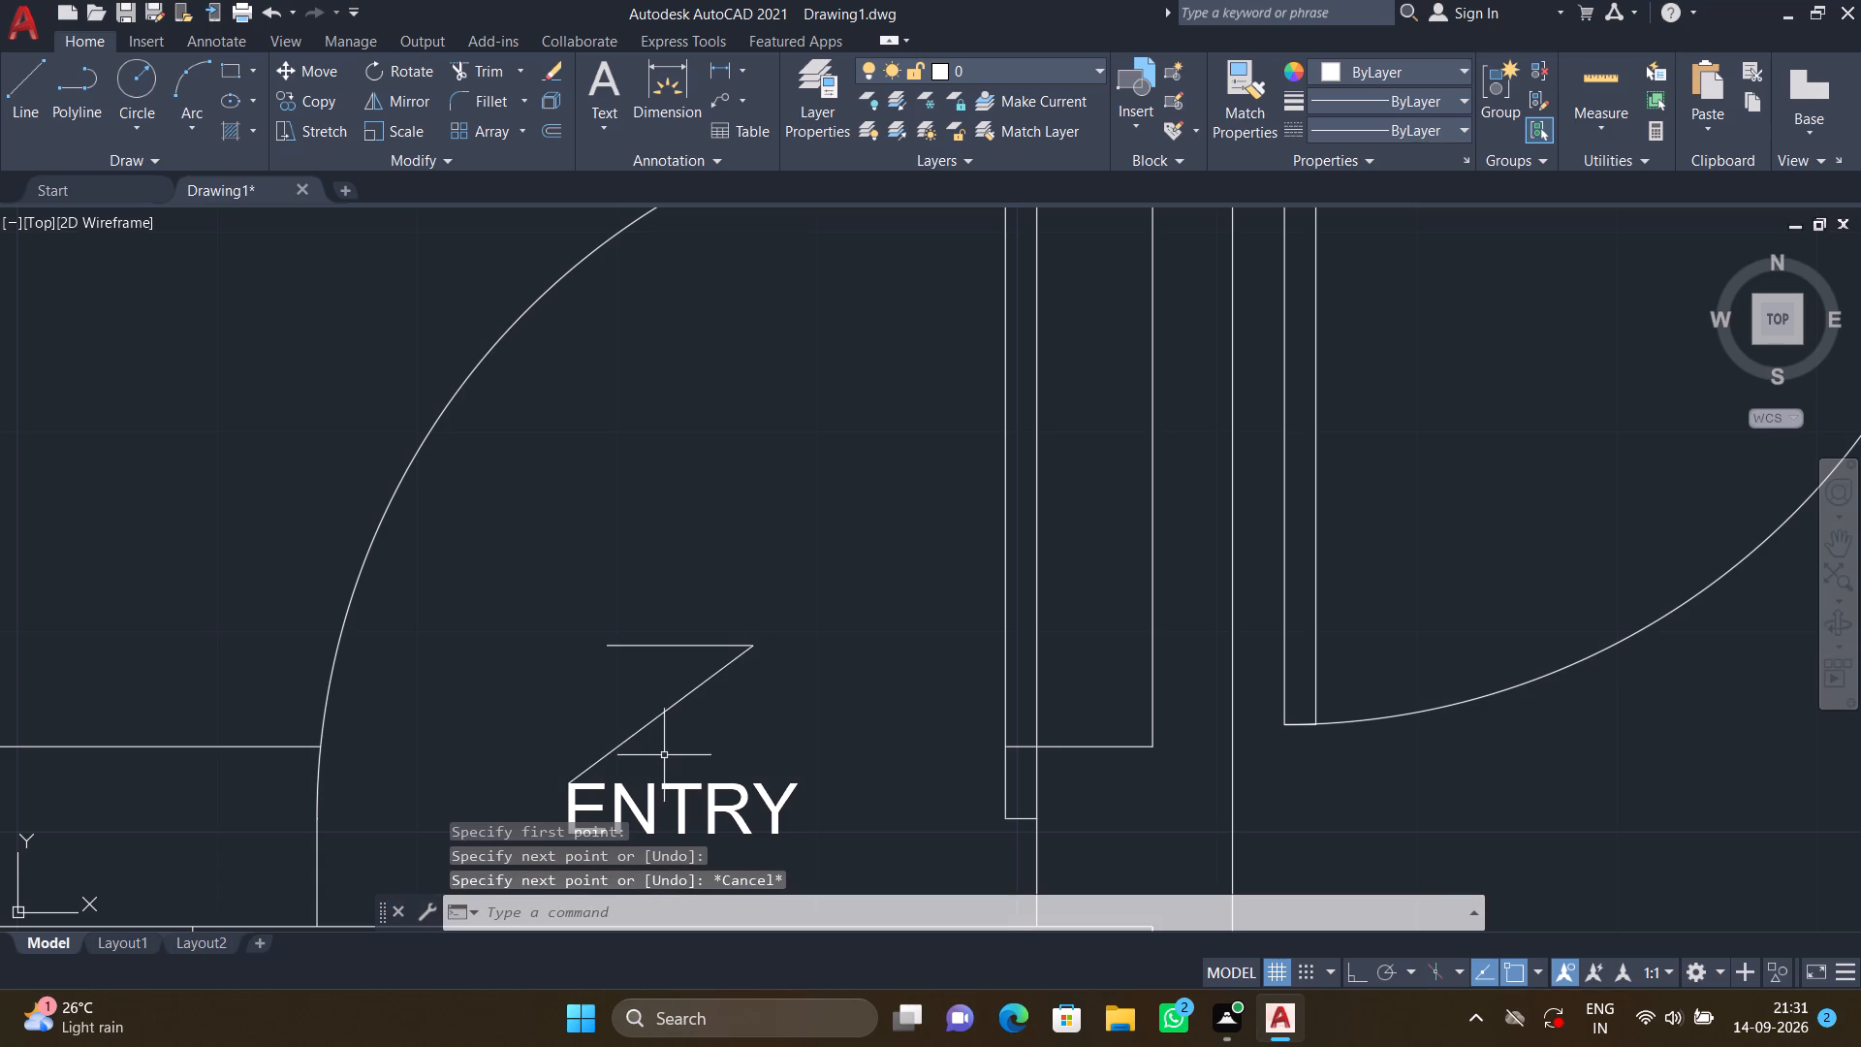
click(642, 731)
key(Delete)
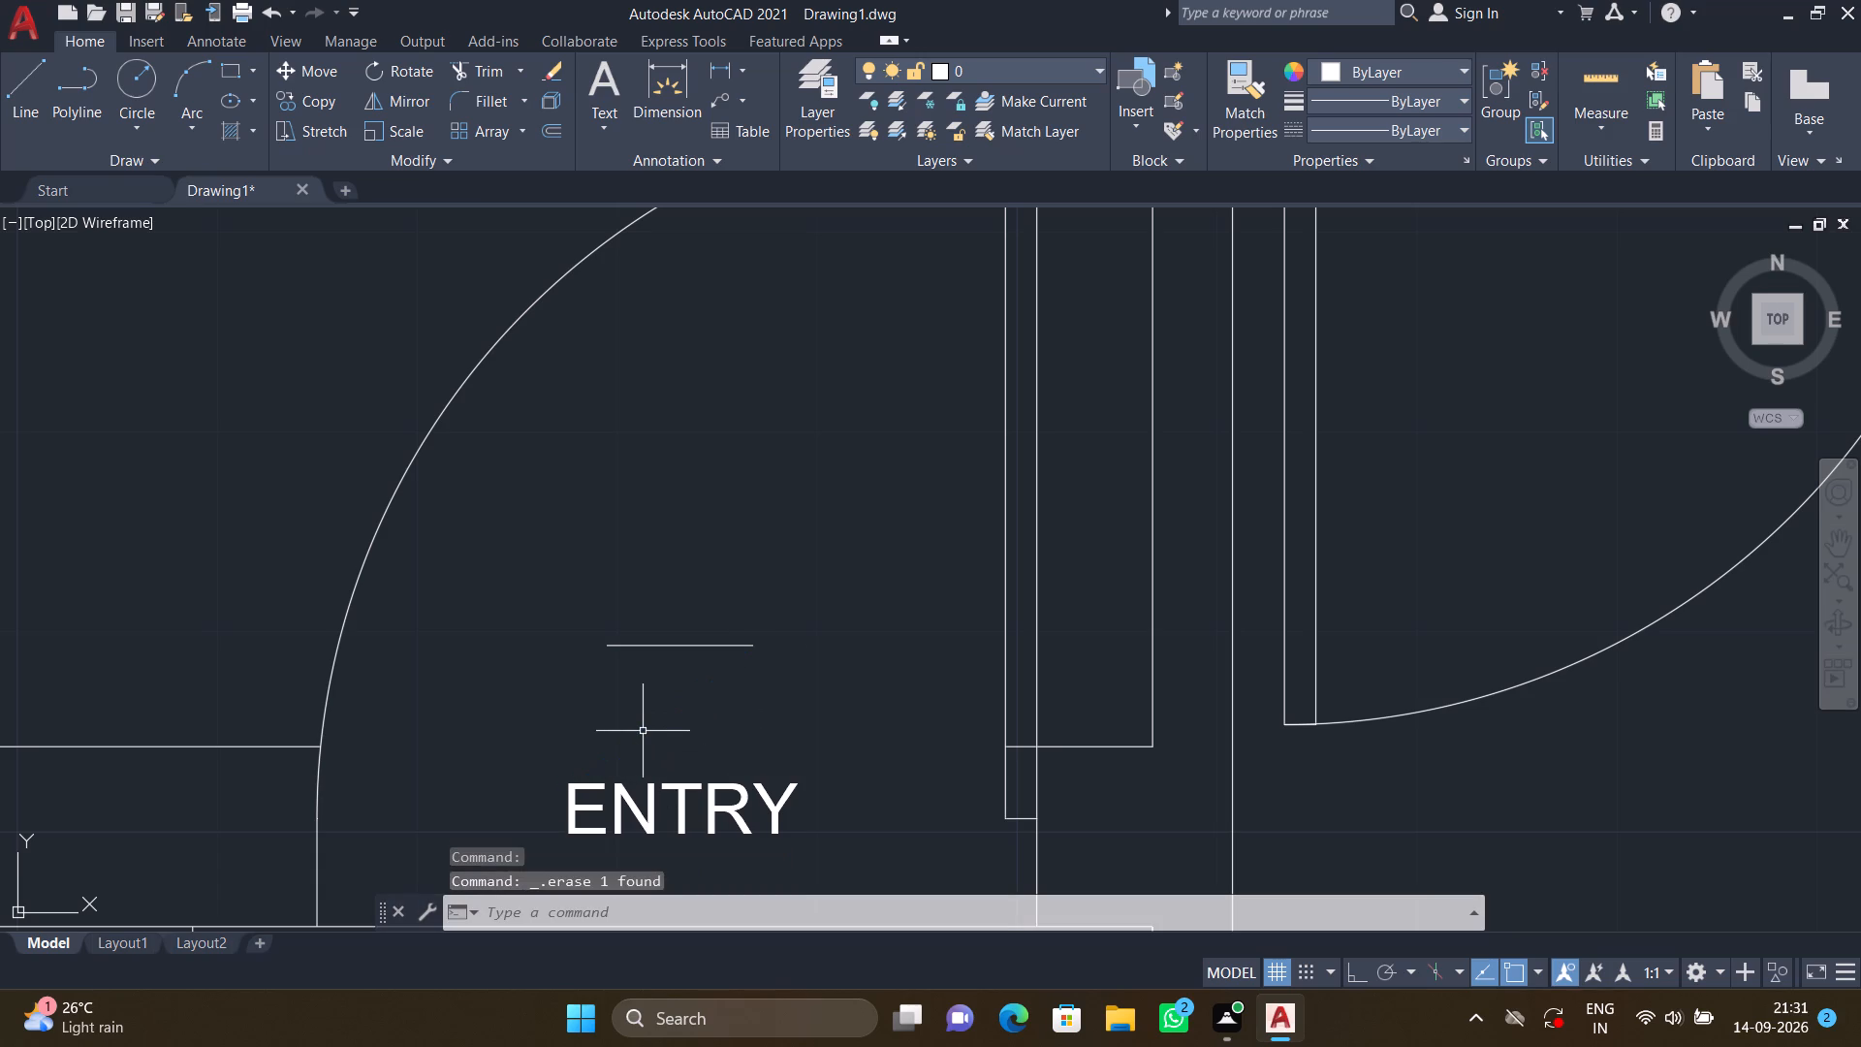
Draw two slanted lines from the short line's ends, meeting midway above the ENTRY text, to form a downward-pointing triangle.
key(l)
key(Return)
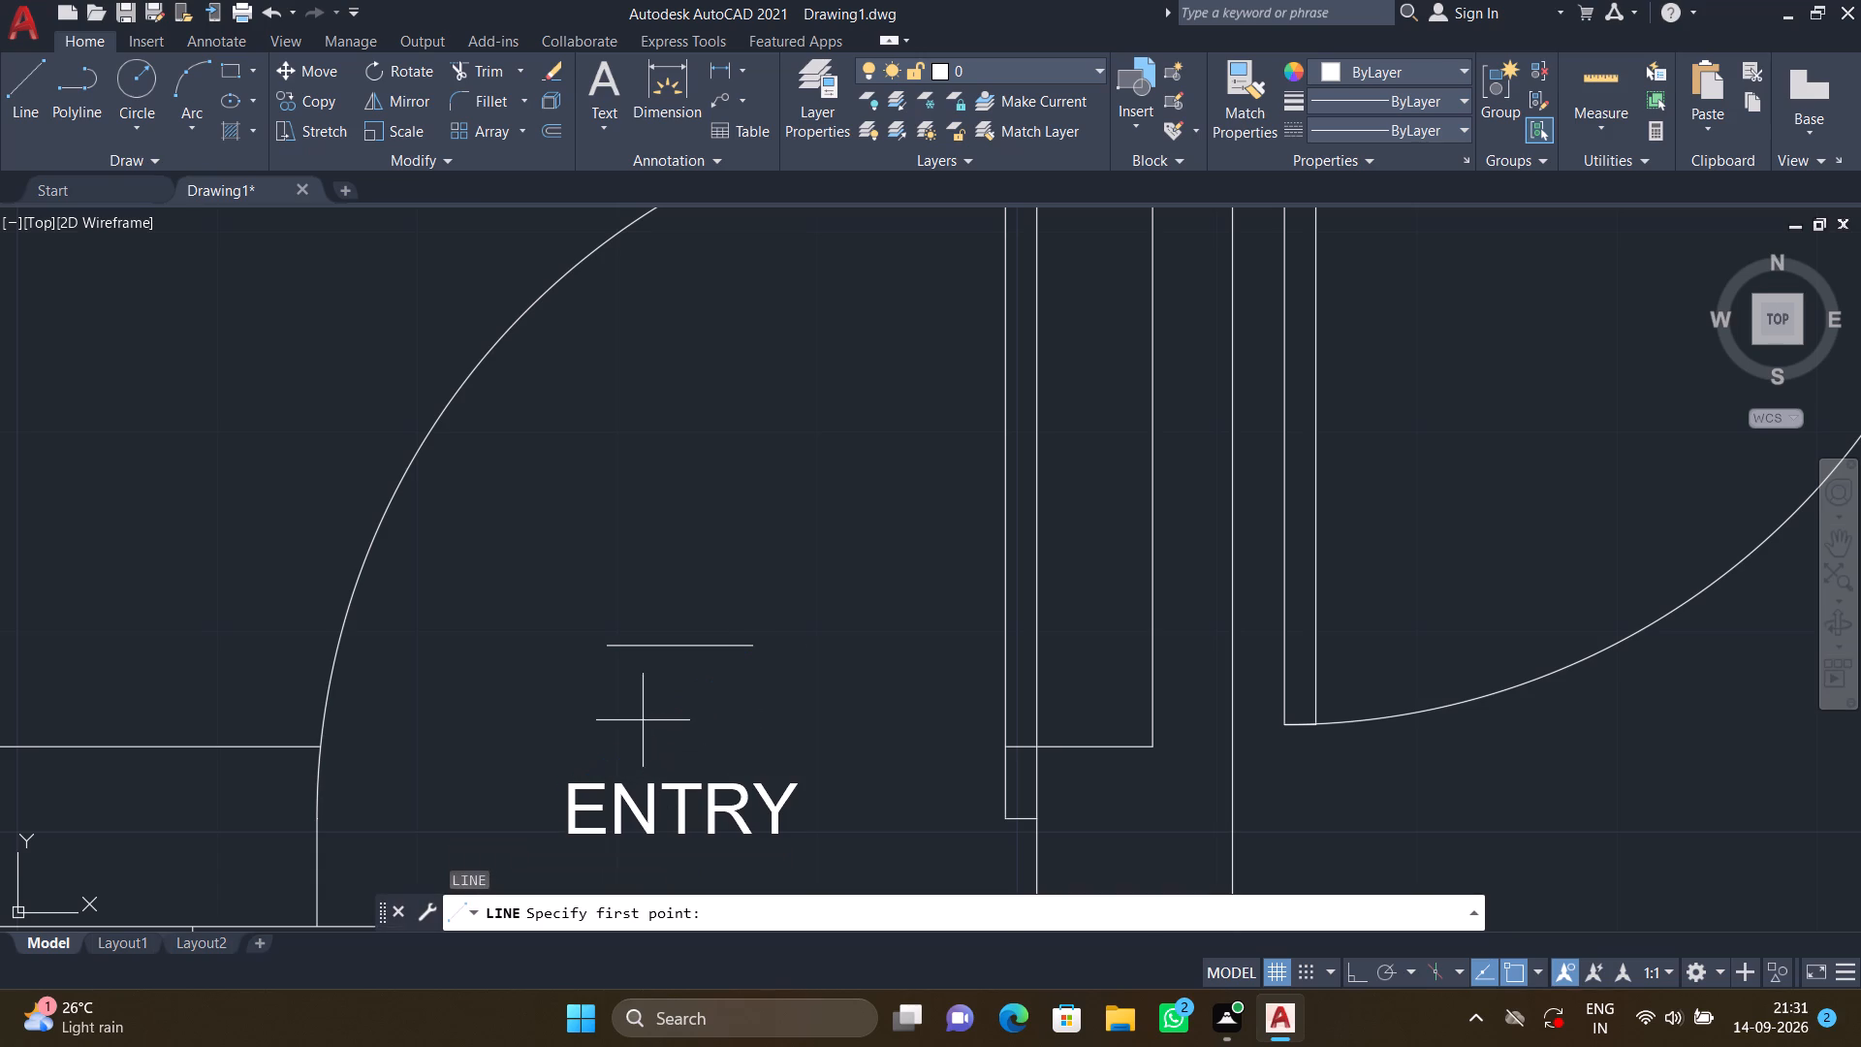
middle_drag(639, 725, 626, 475)
scroll(624, 470, up, 3)
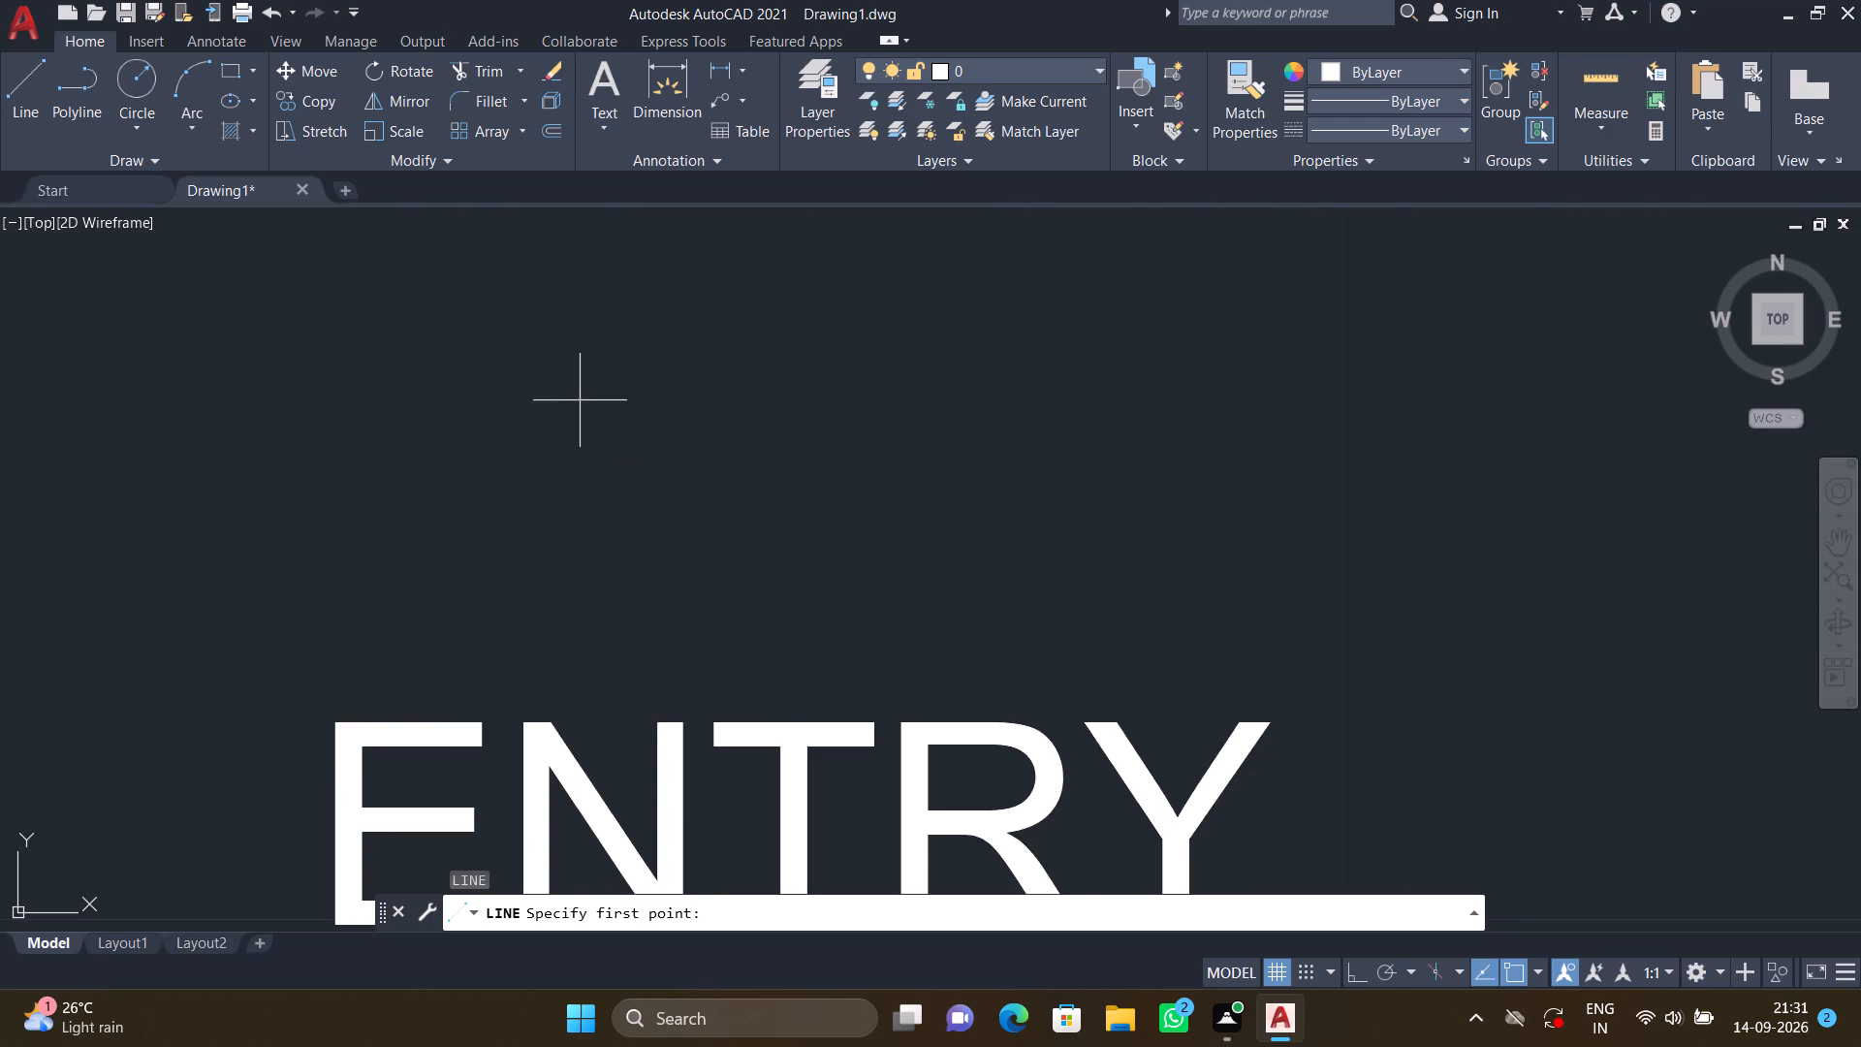
scroll(584, 395, down, 2)
click(546, 309)
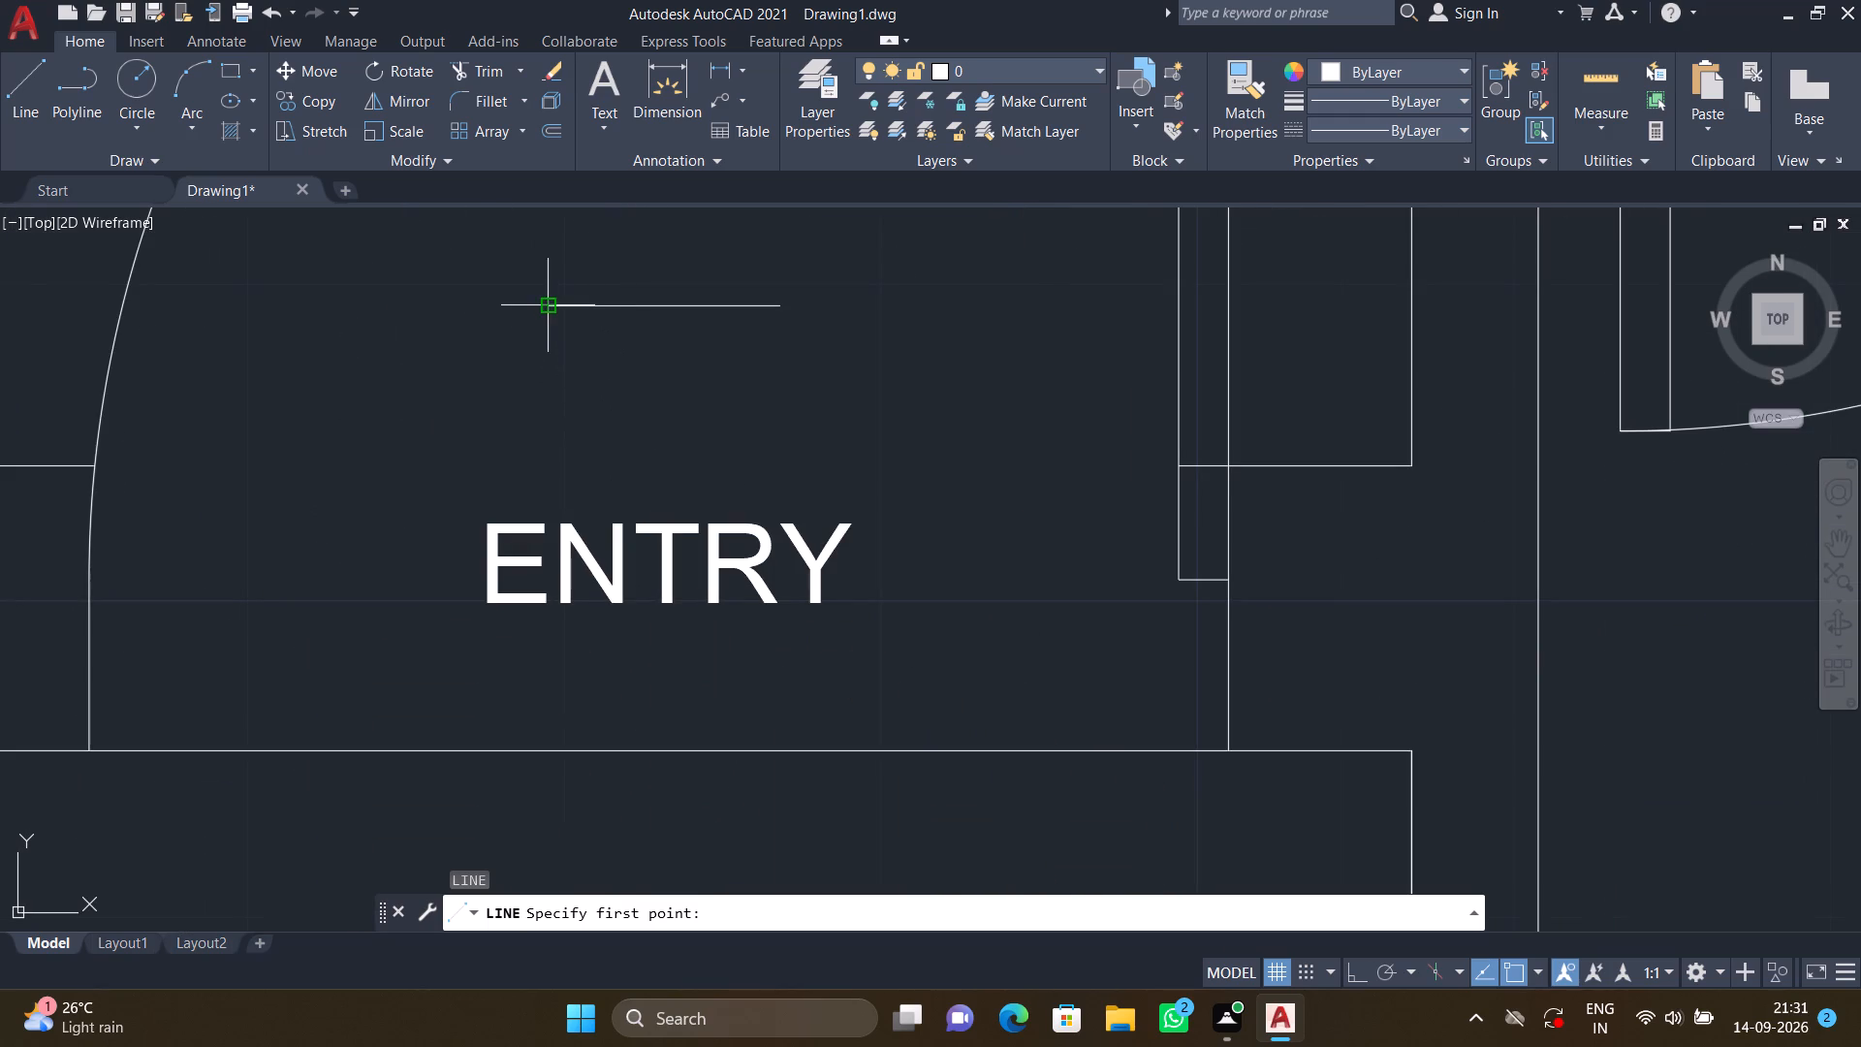
click(663, 438)
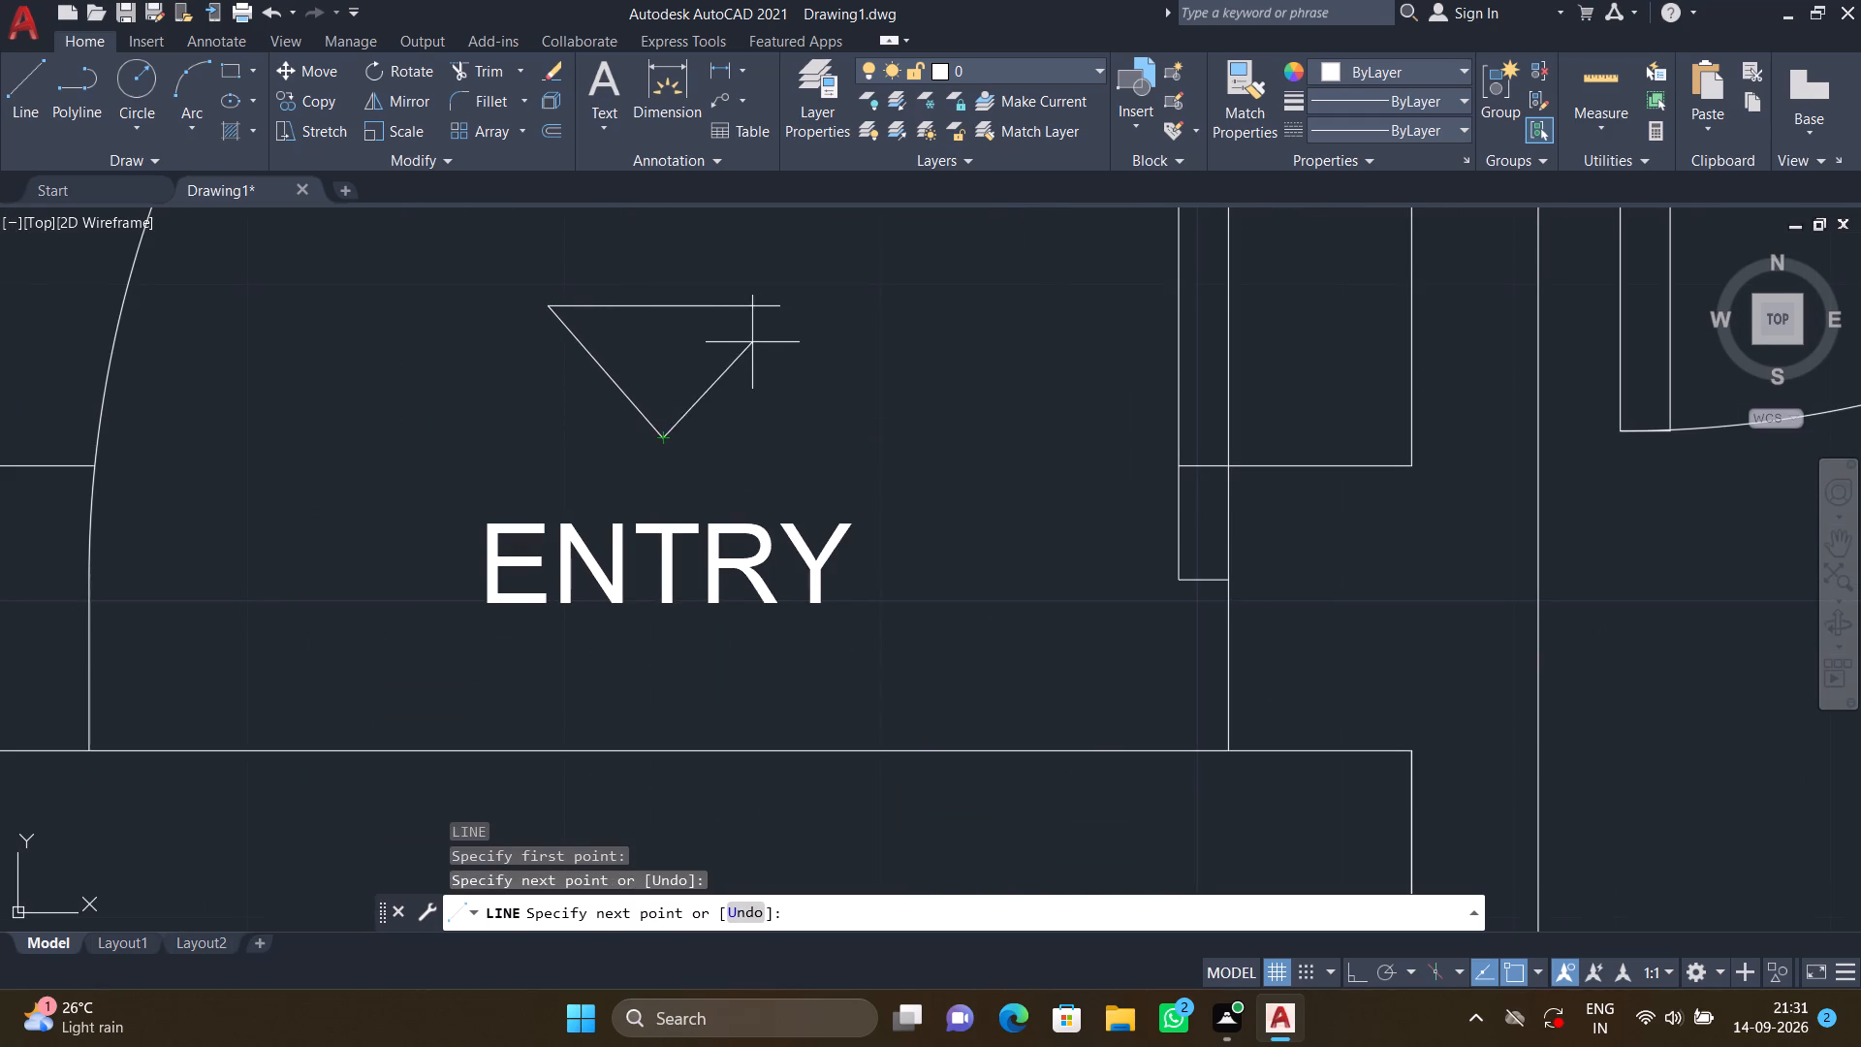
click(782, 308)
key(Return)
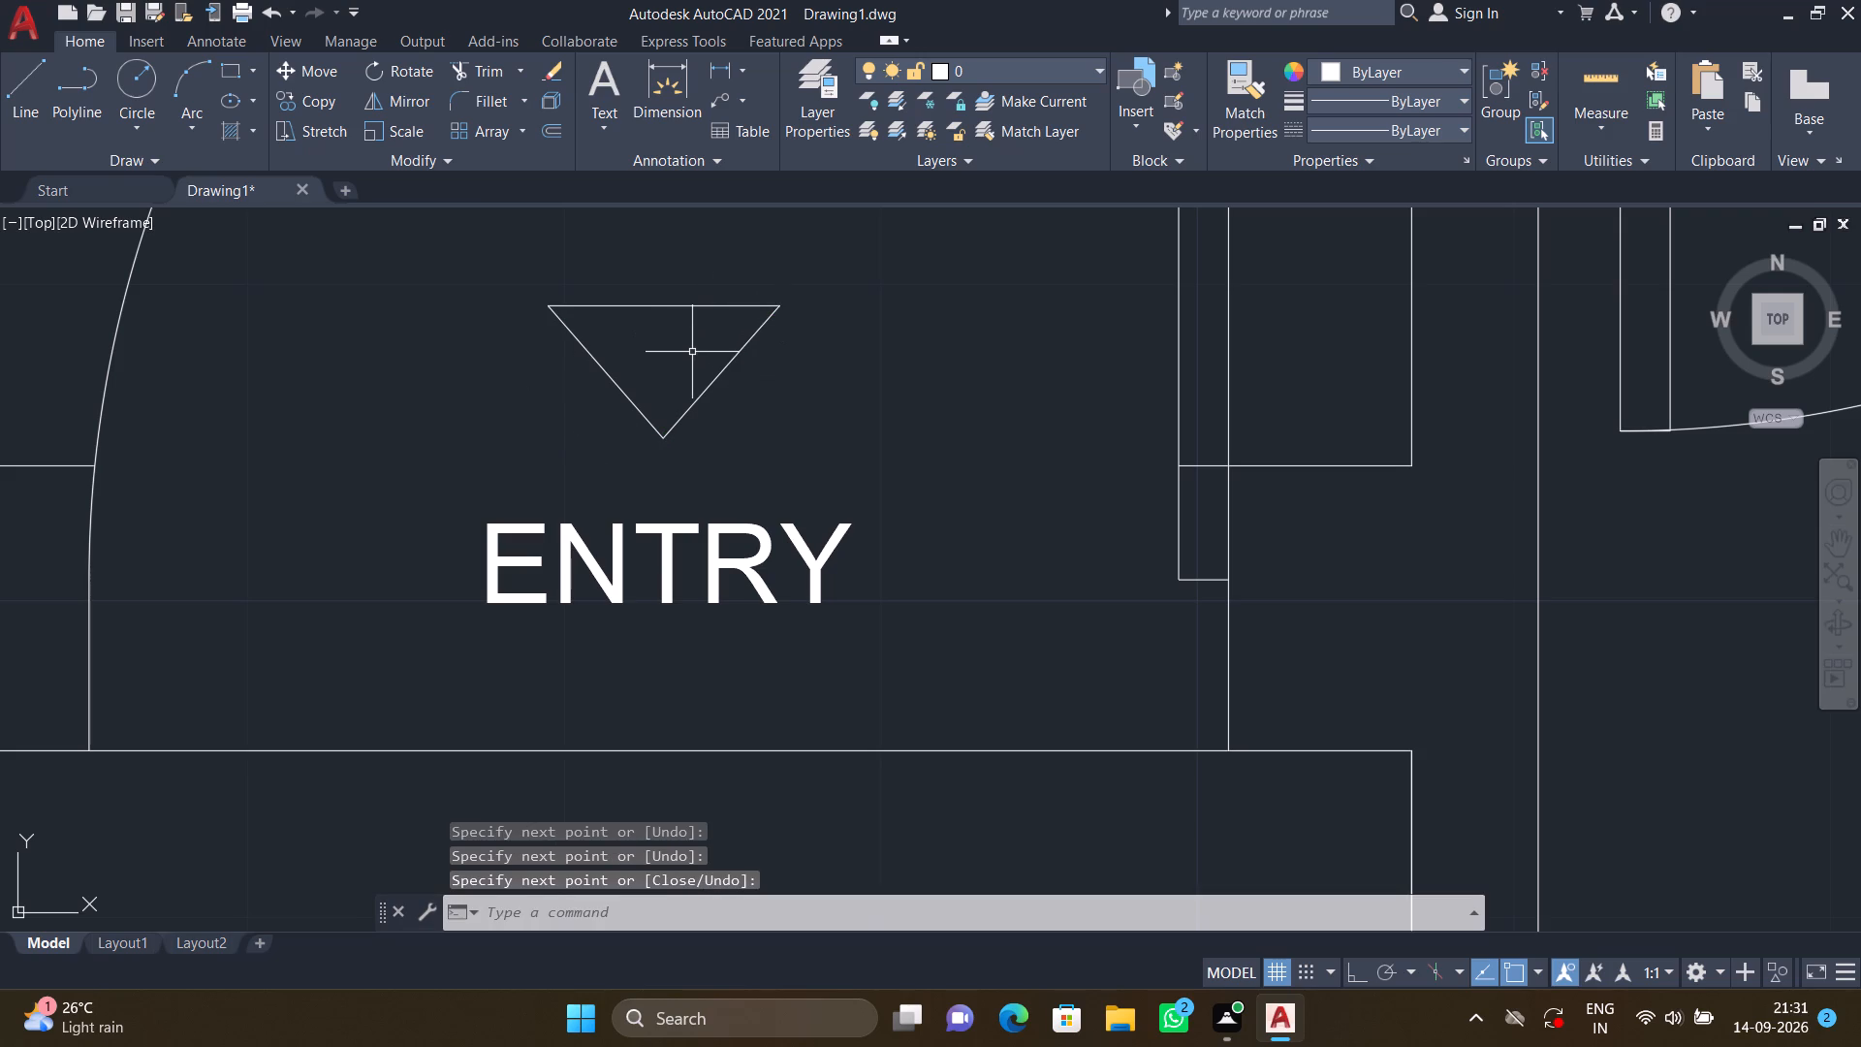
Hatch the inside of the entry triangle with the SOLID pattern.
key(h)
key(Return)
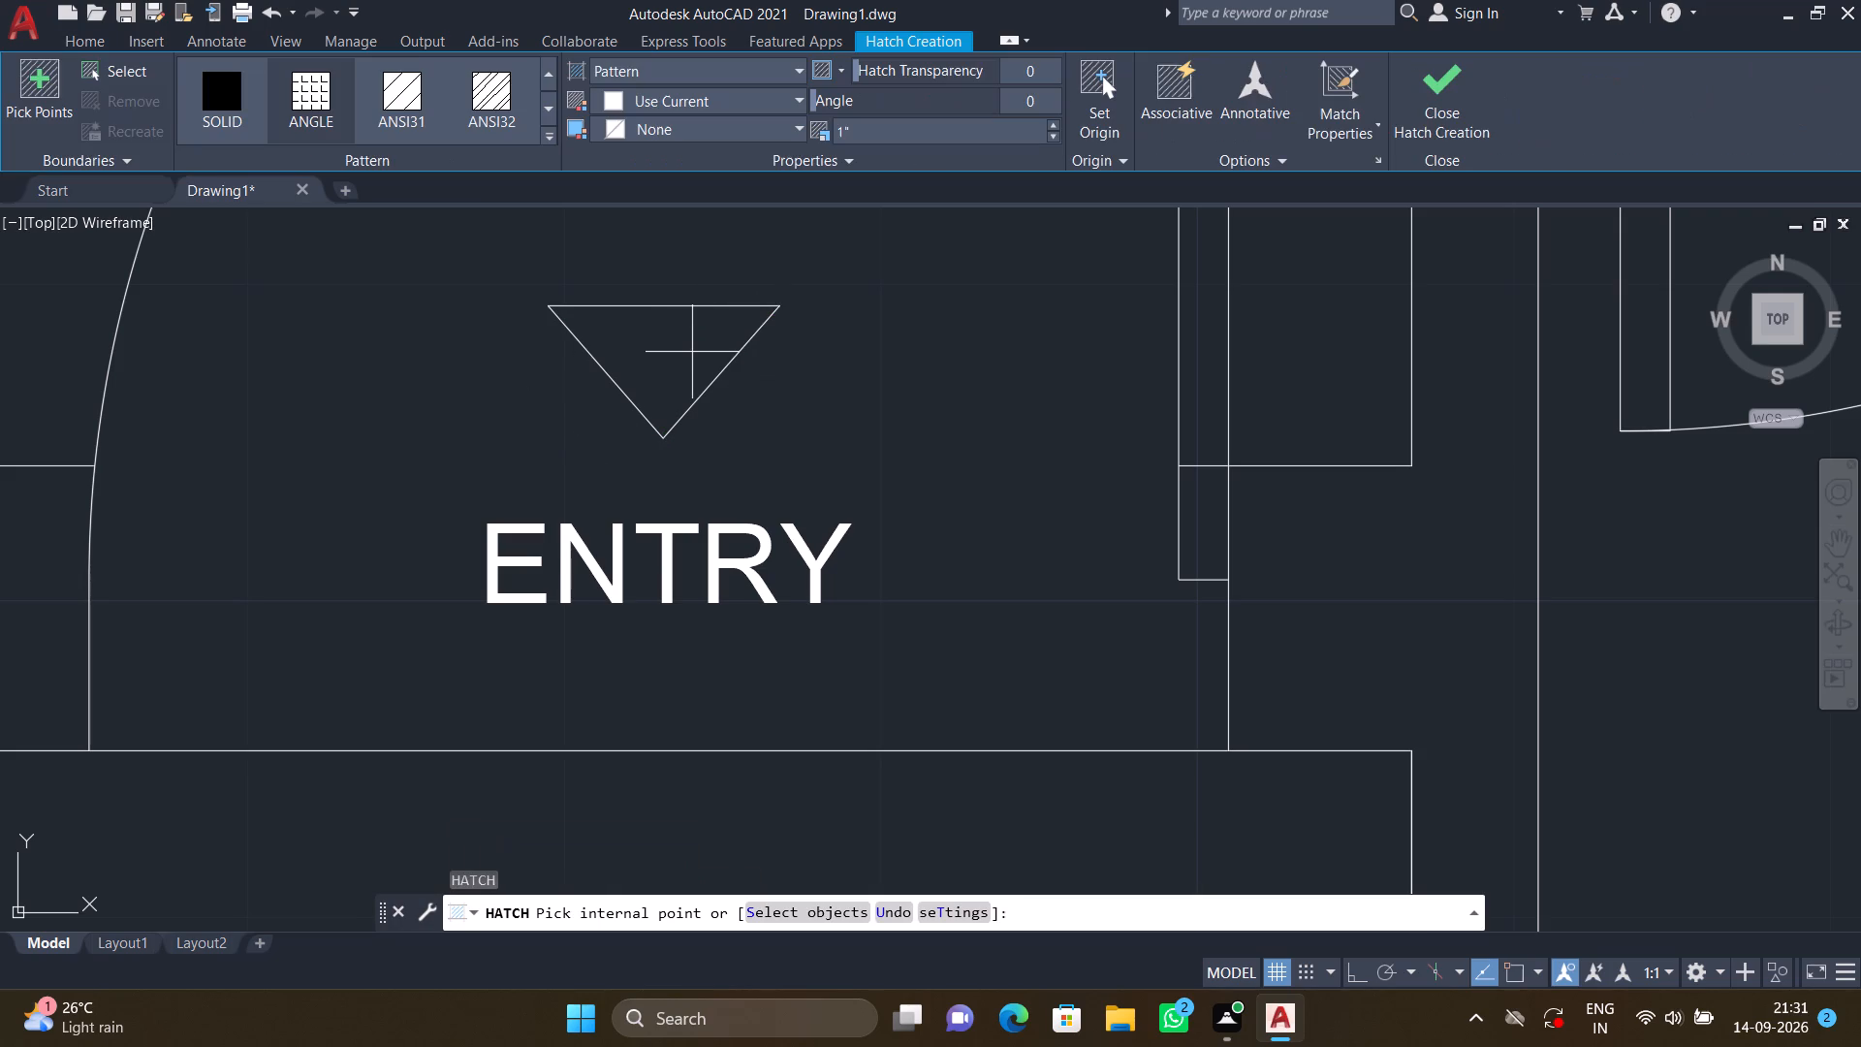
click(225, 87)
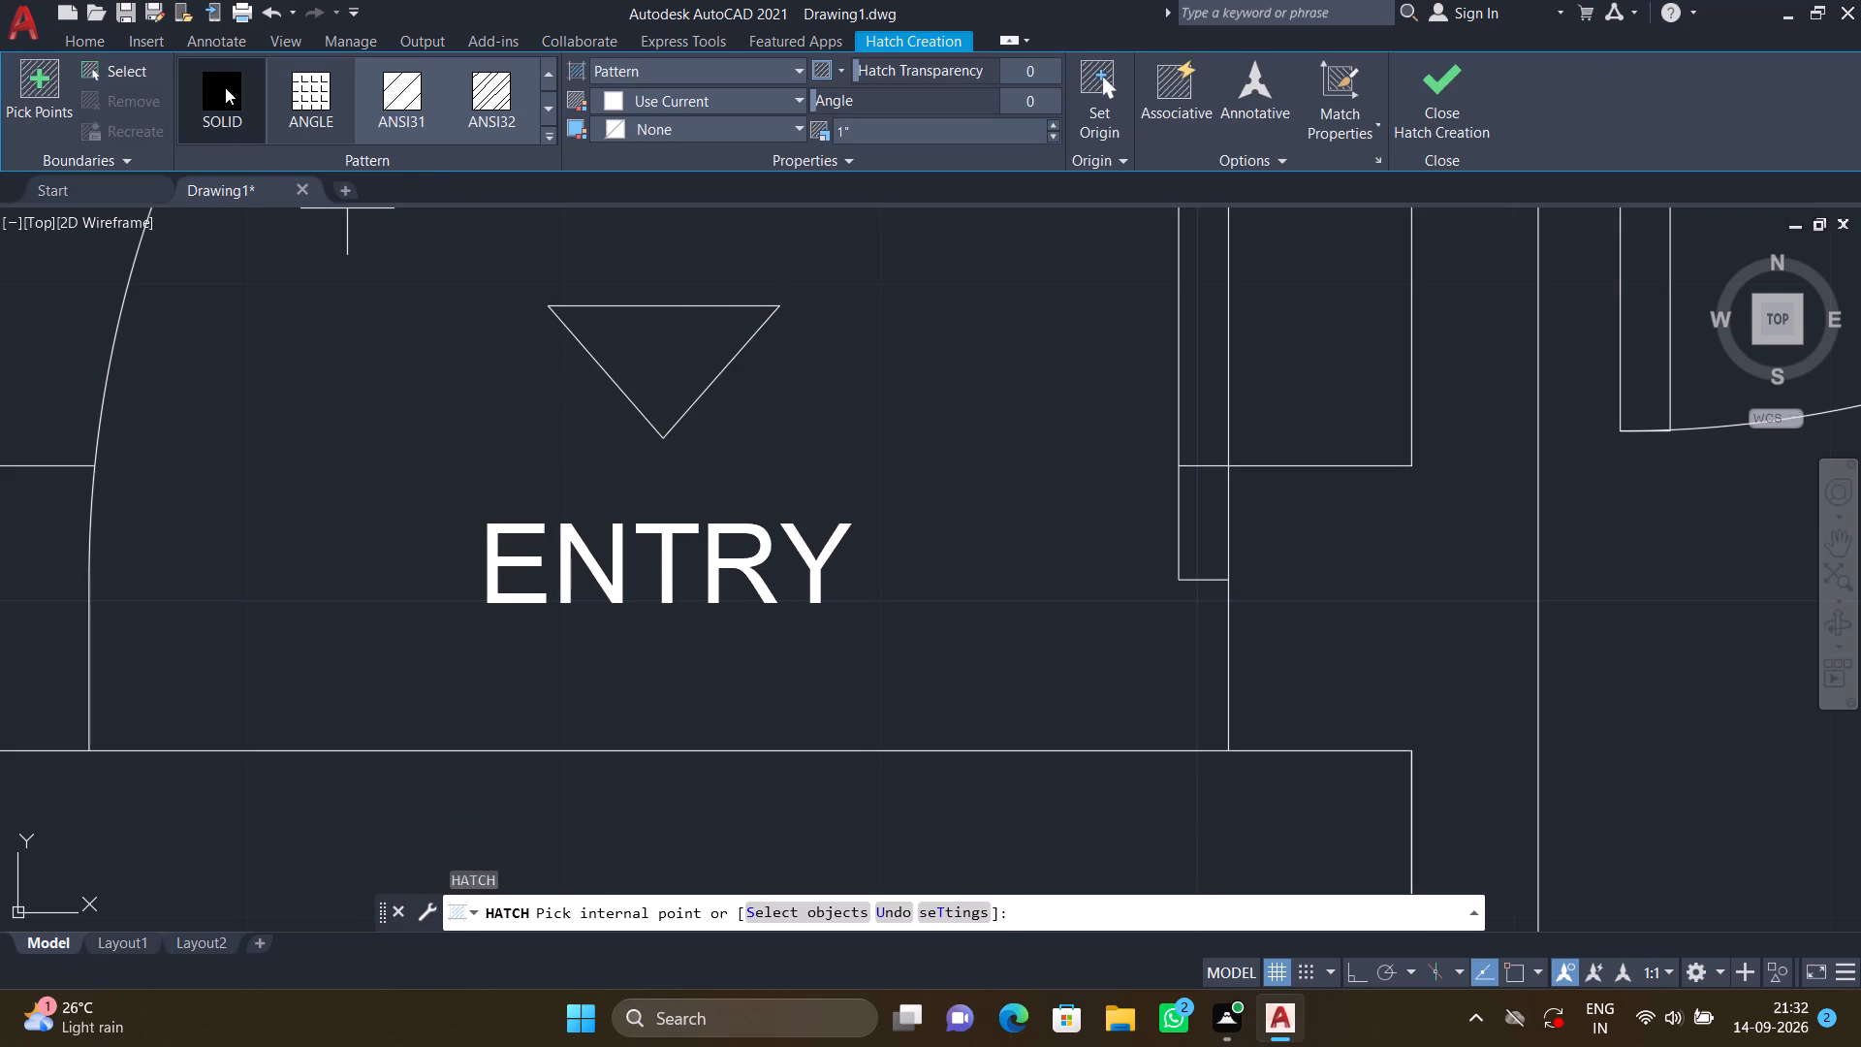
click(663, 336)
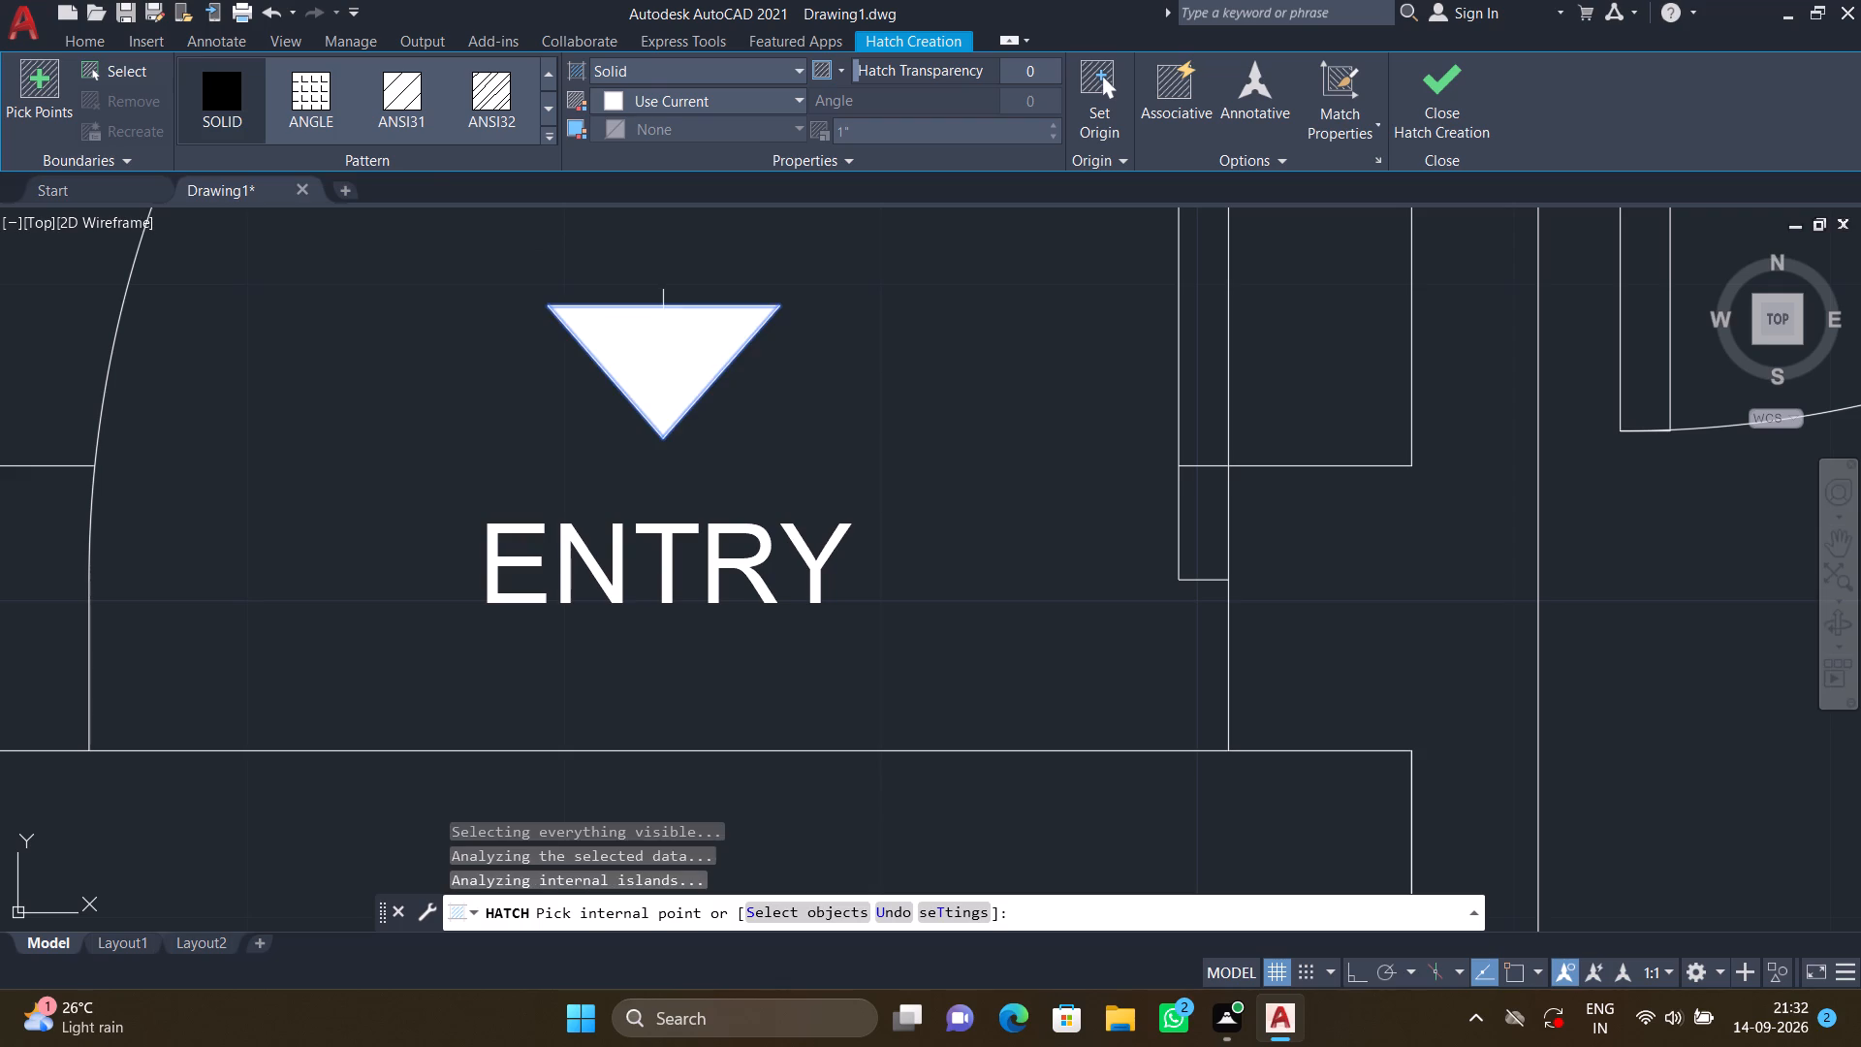
key(Return)
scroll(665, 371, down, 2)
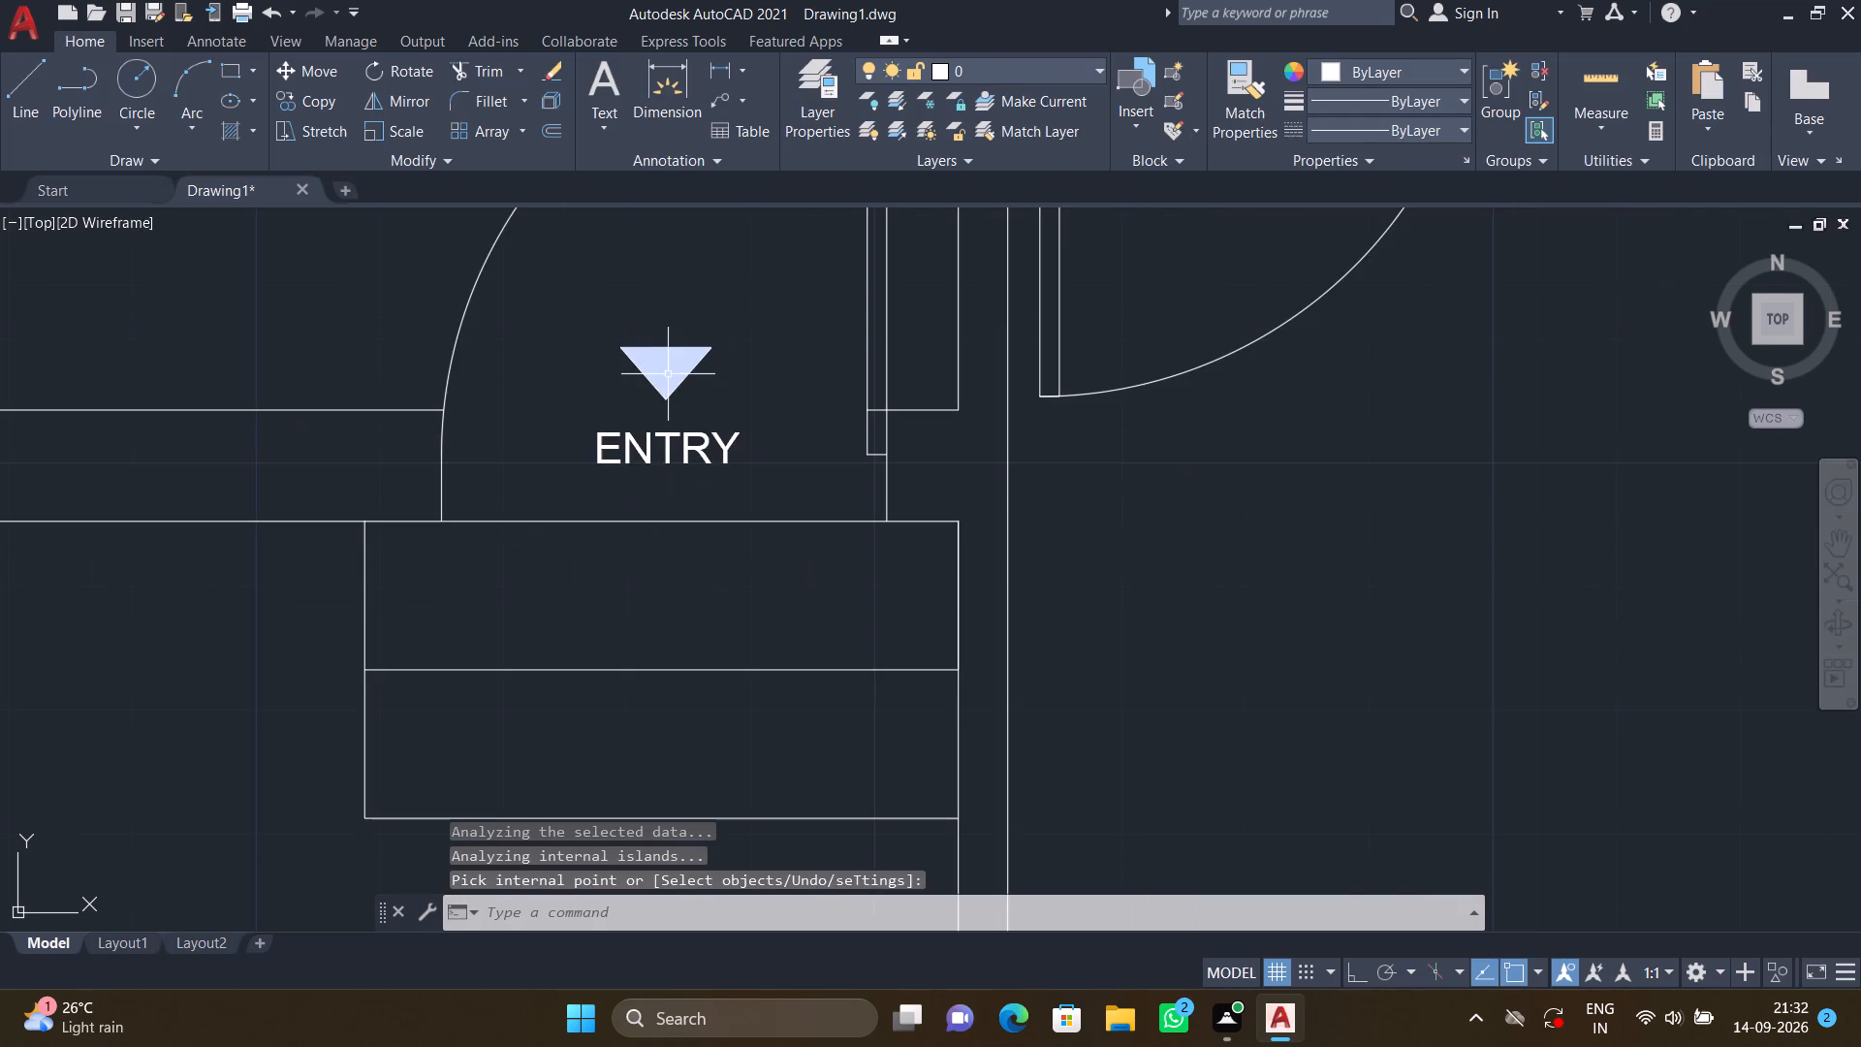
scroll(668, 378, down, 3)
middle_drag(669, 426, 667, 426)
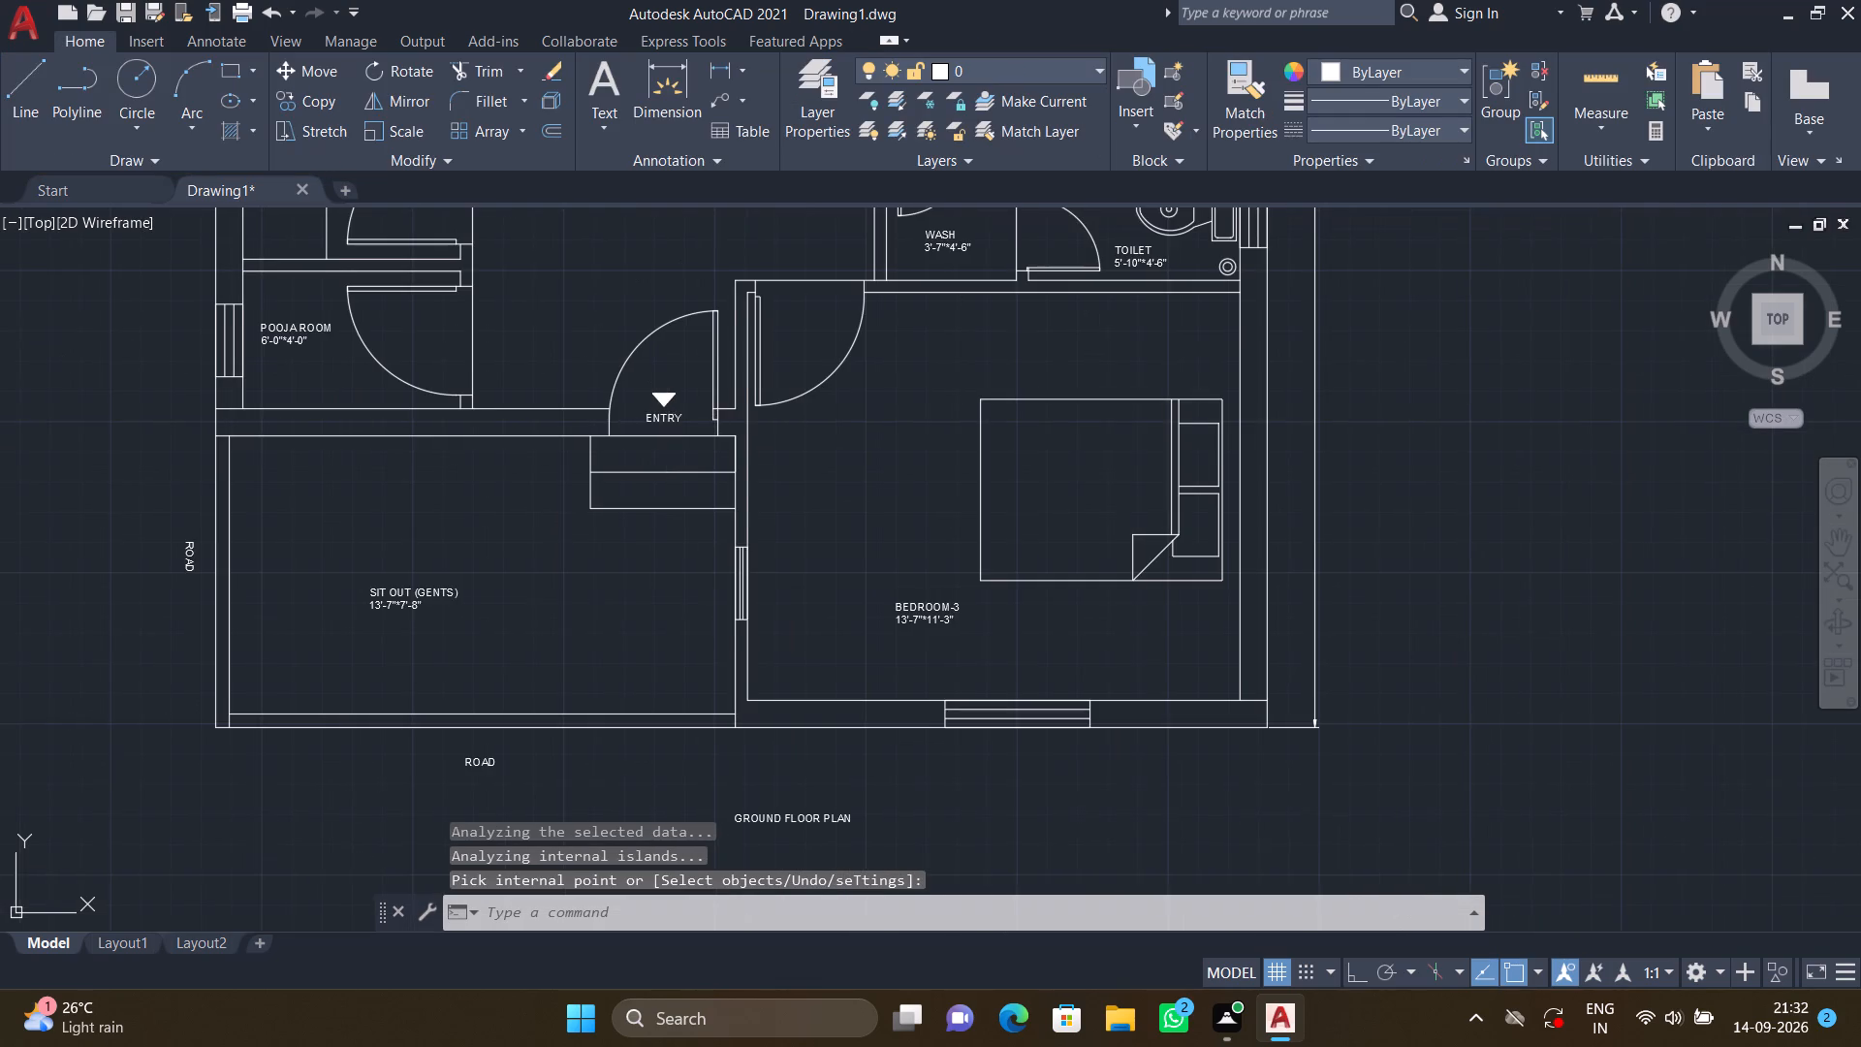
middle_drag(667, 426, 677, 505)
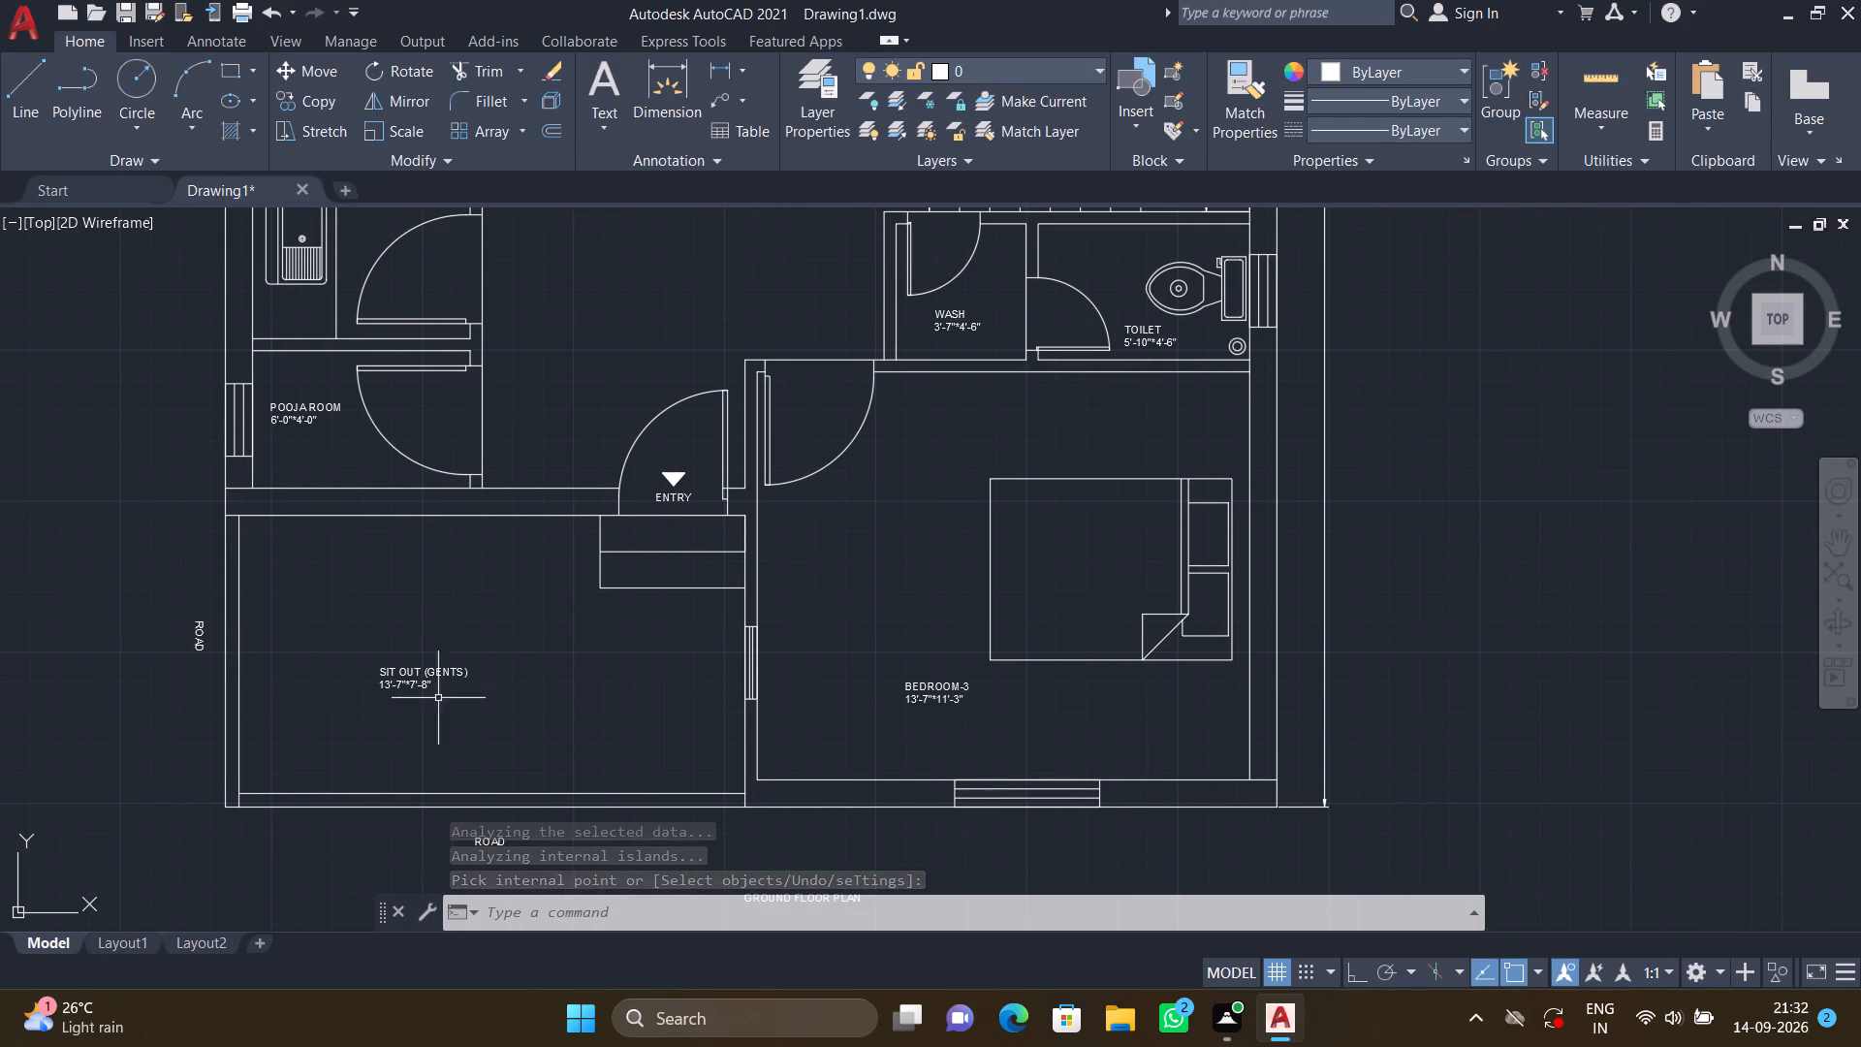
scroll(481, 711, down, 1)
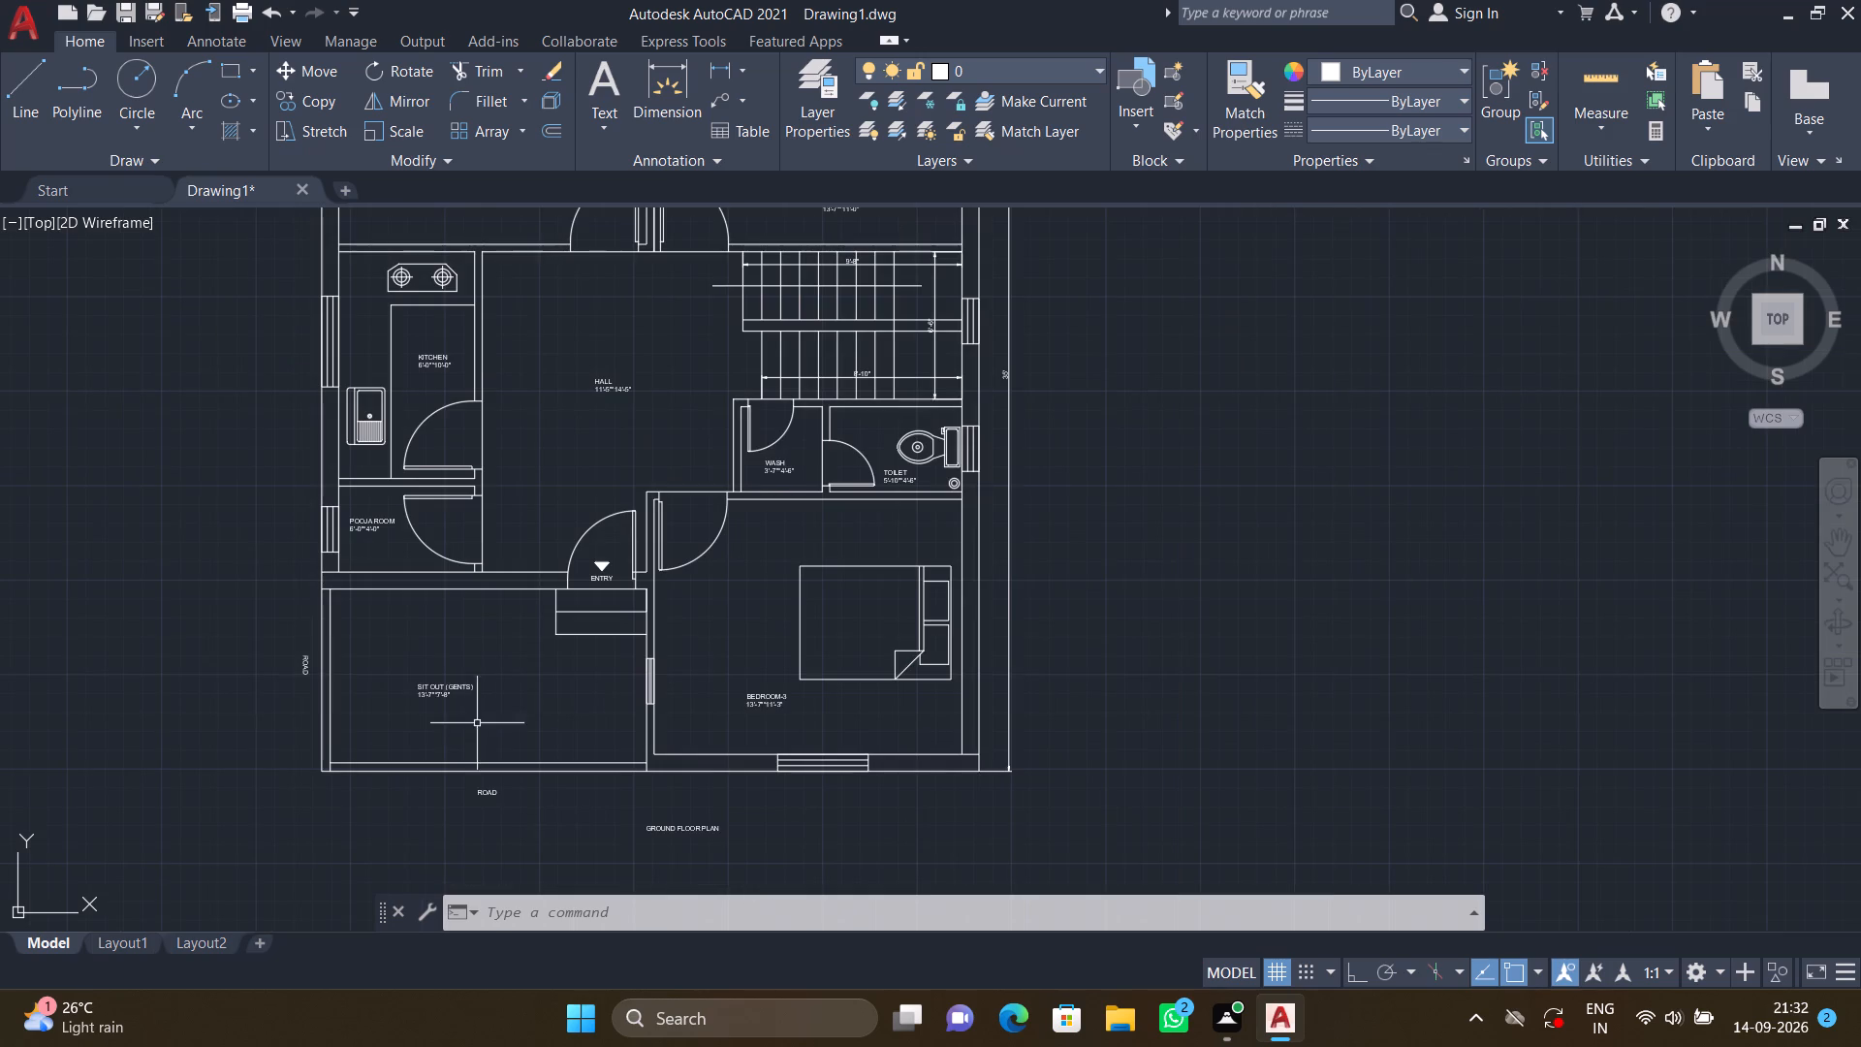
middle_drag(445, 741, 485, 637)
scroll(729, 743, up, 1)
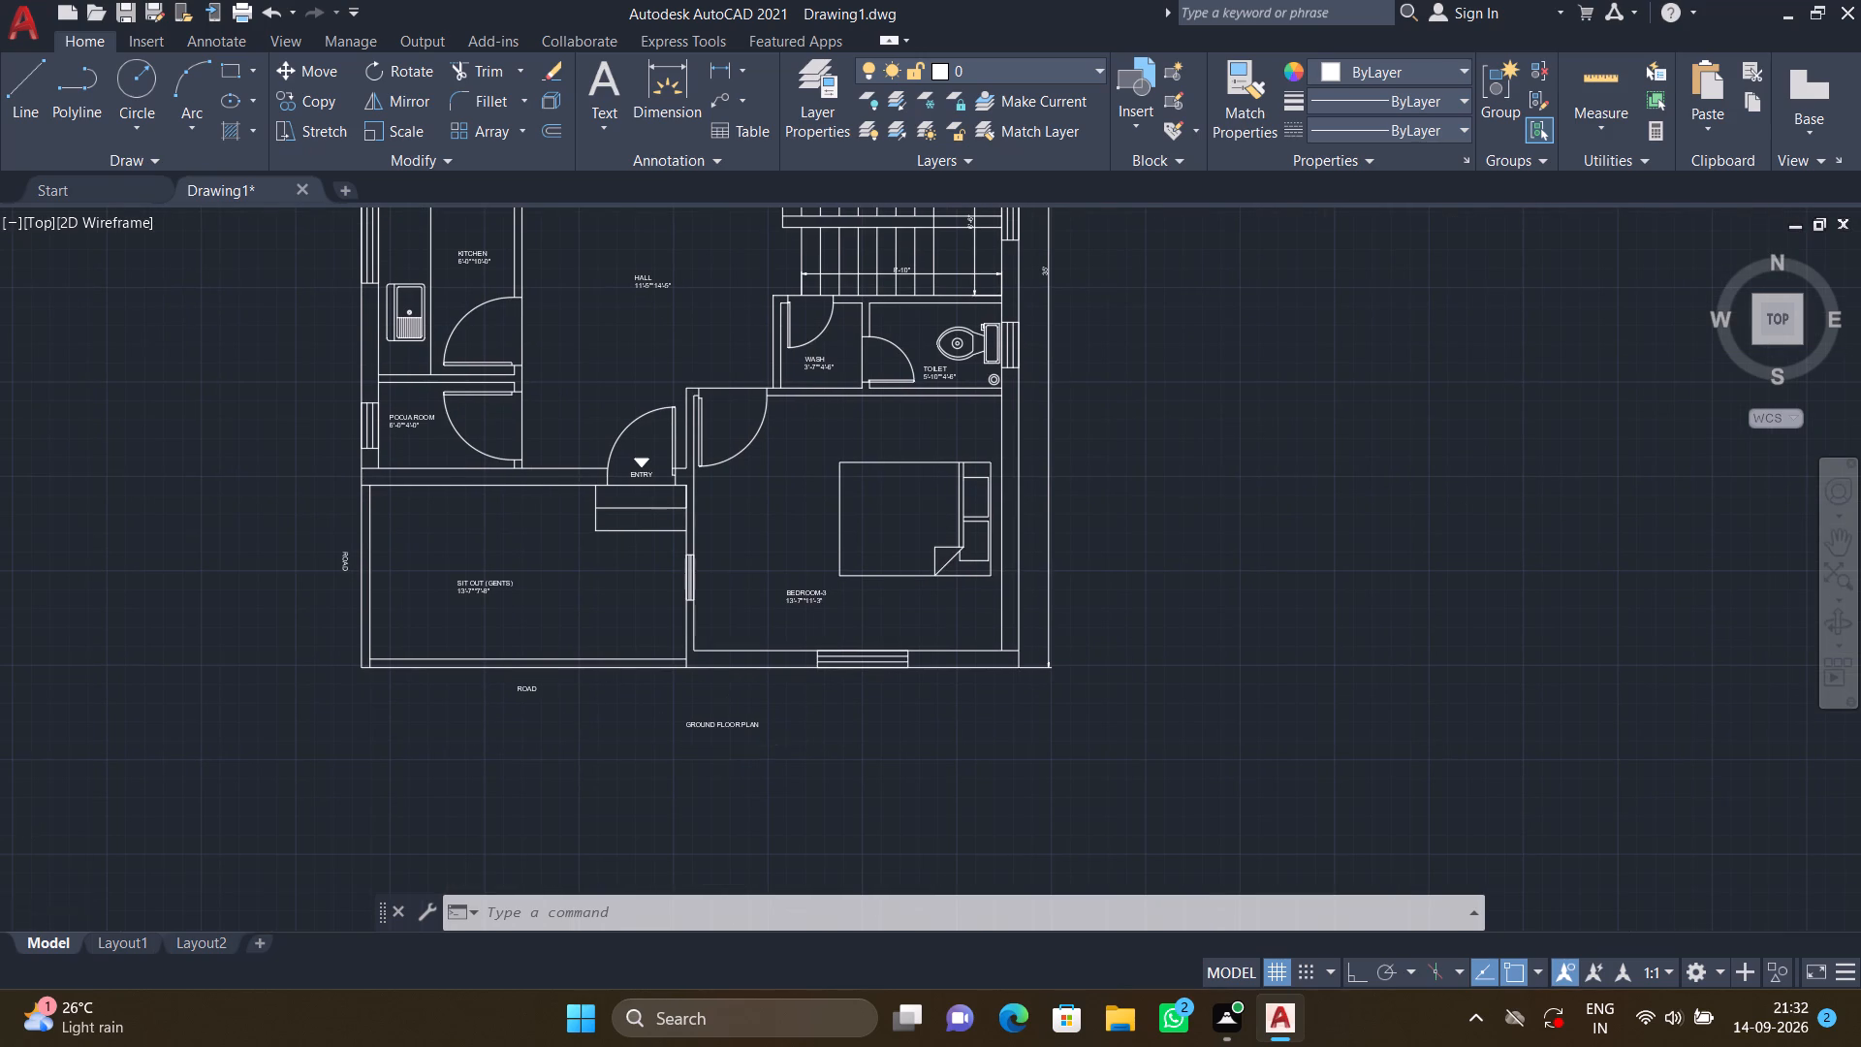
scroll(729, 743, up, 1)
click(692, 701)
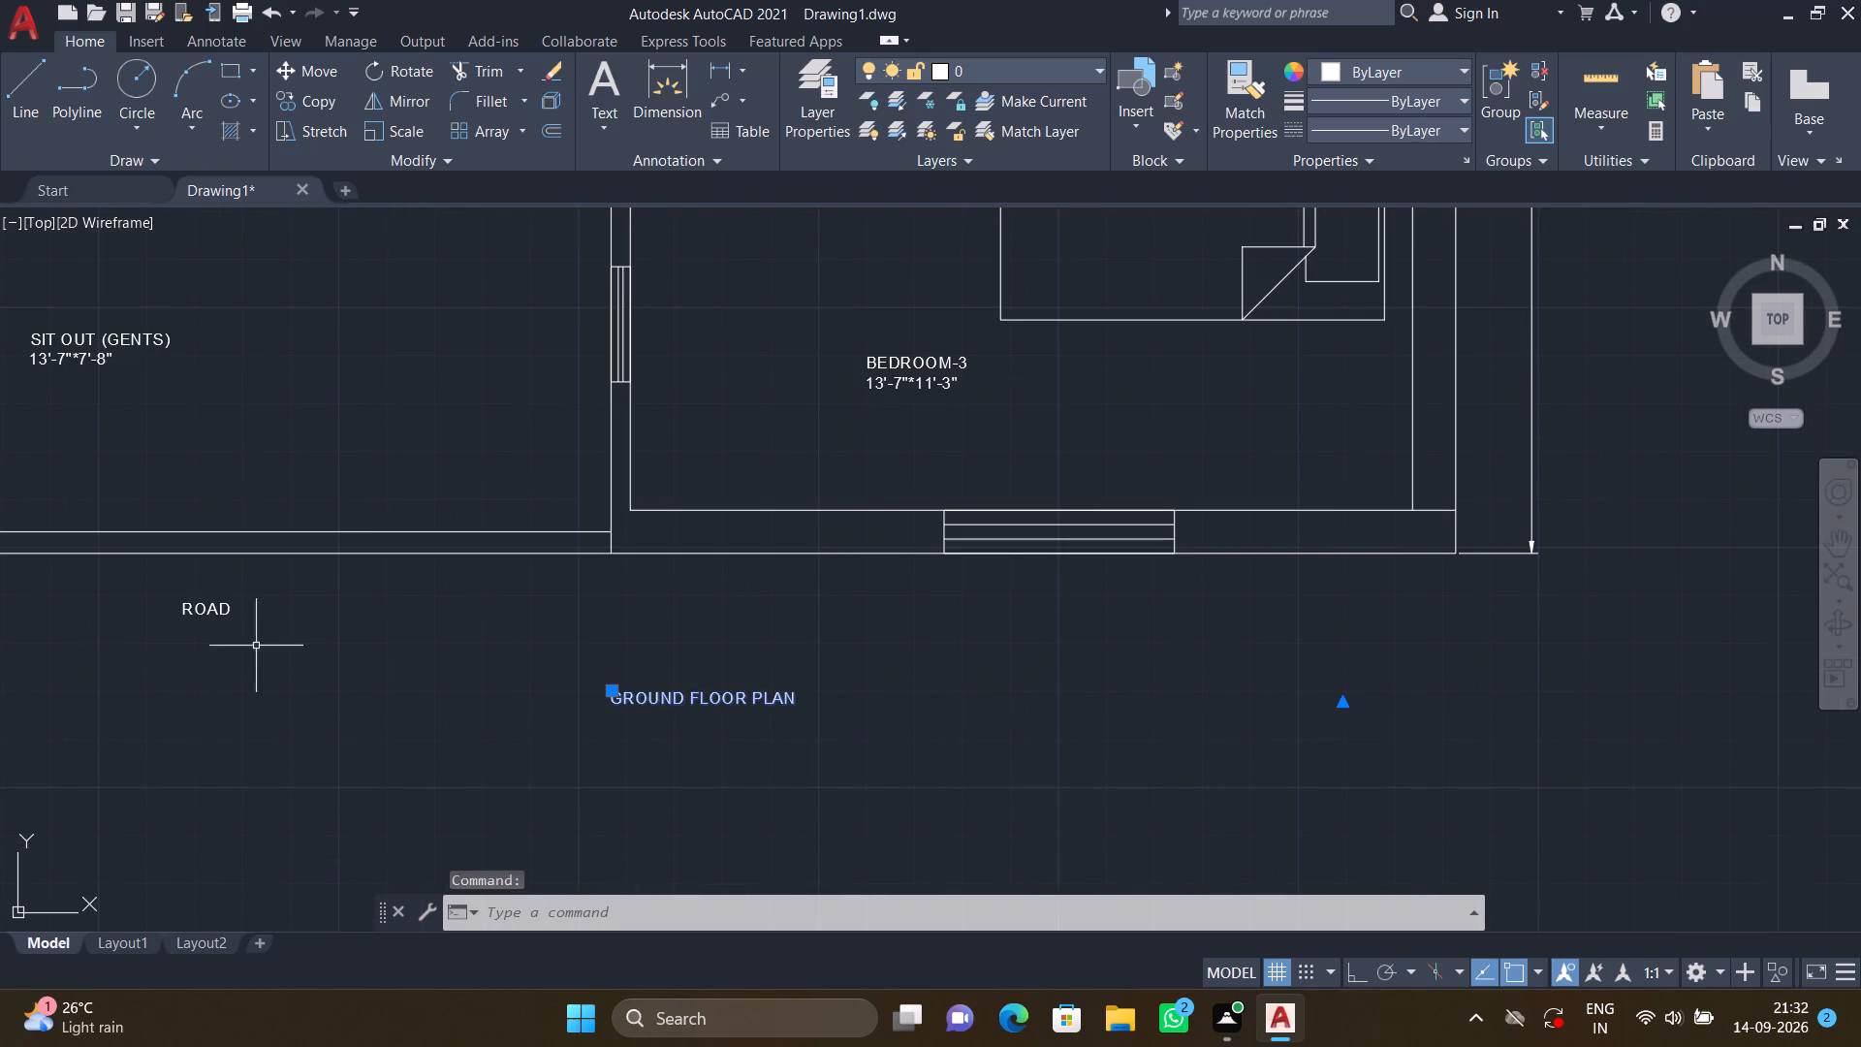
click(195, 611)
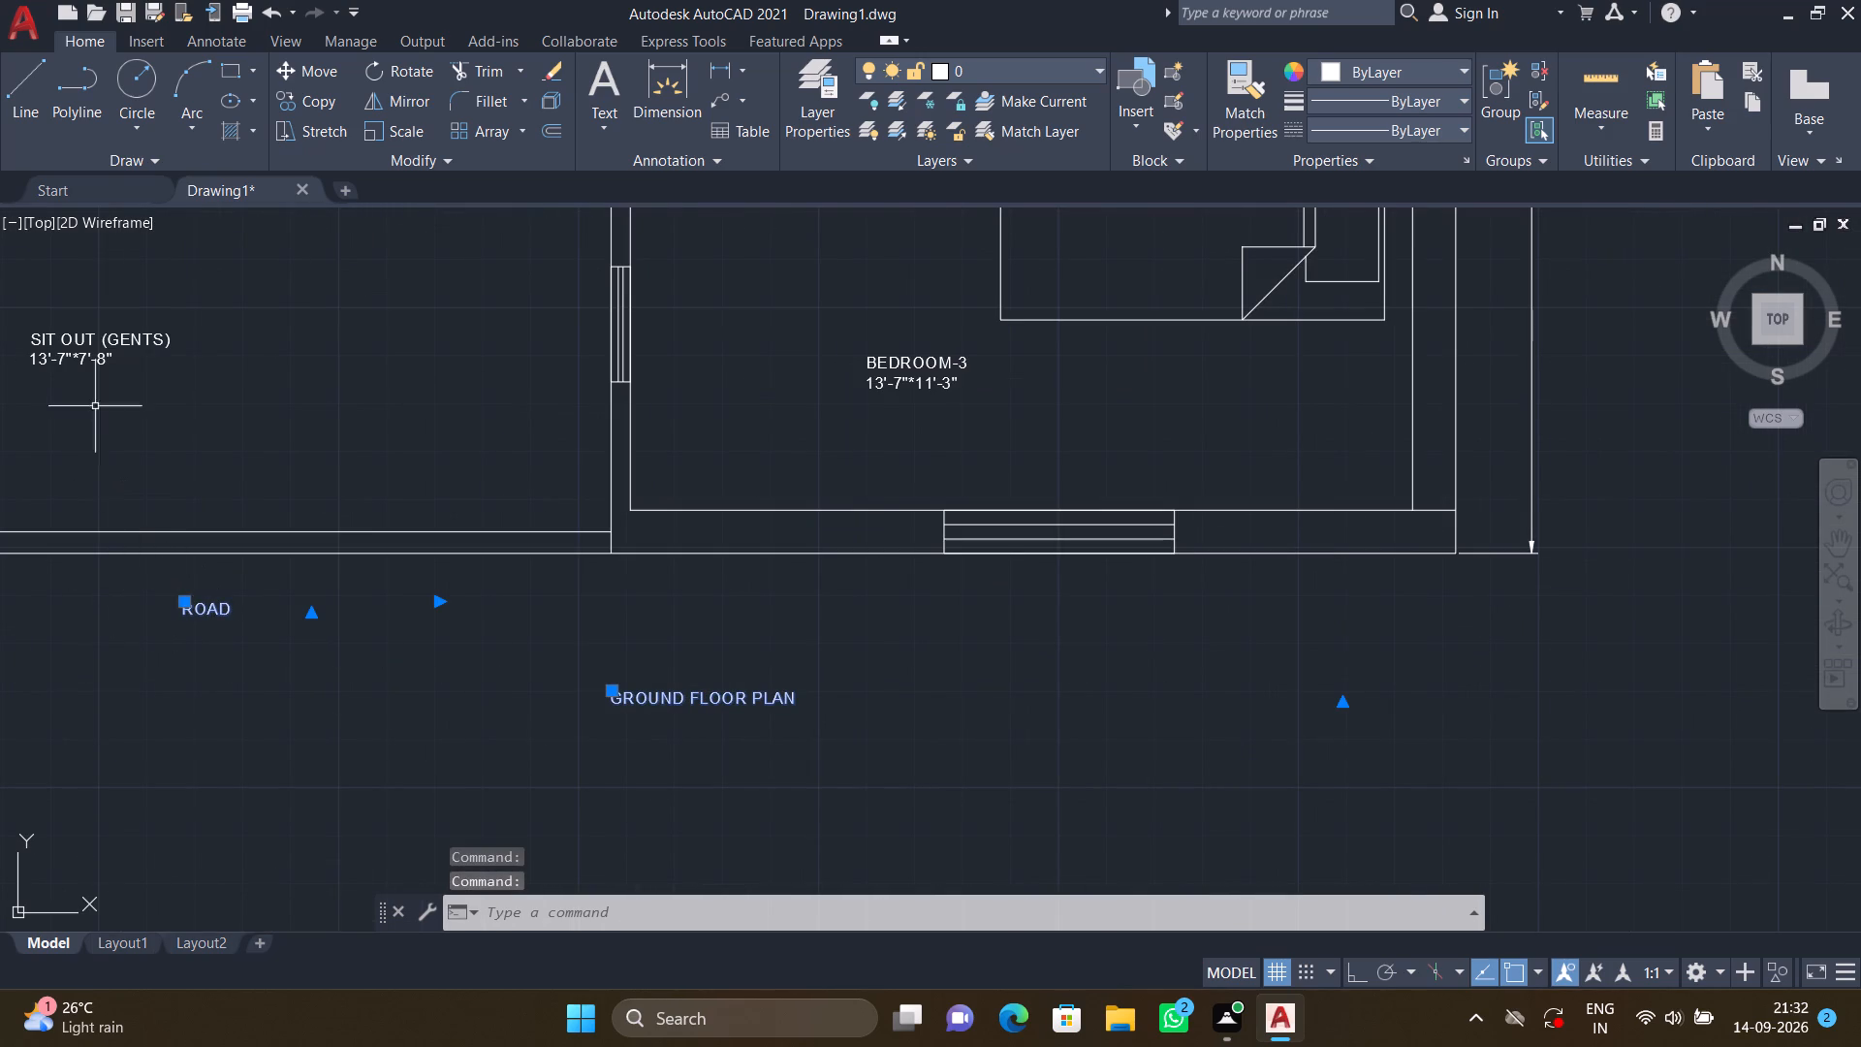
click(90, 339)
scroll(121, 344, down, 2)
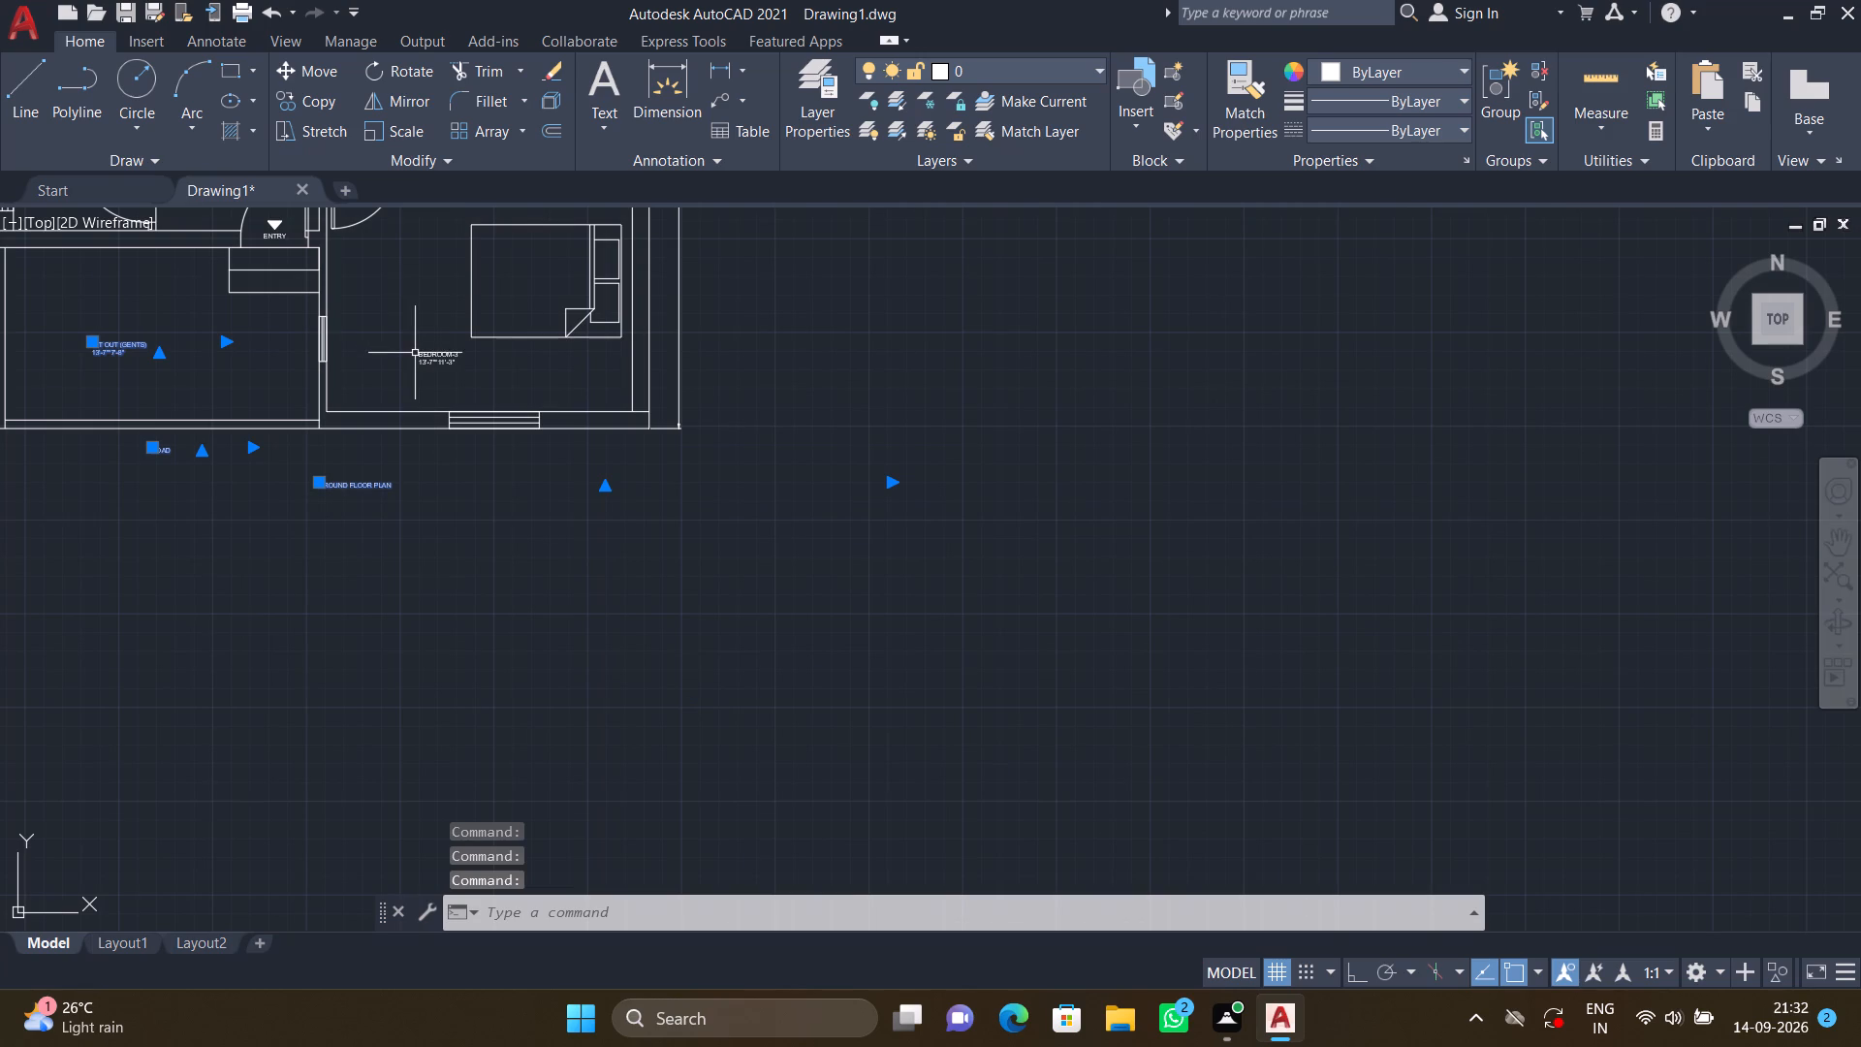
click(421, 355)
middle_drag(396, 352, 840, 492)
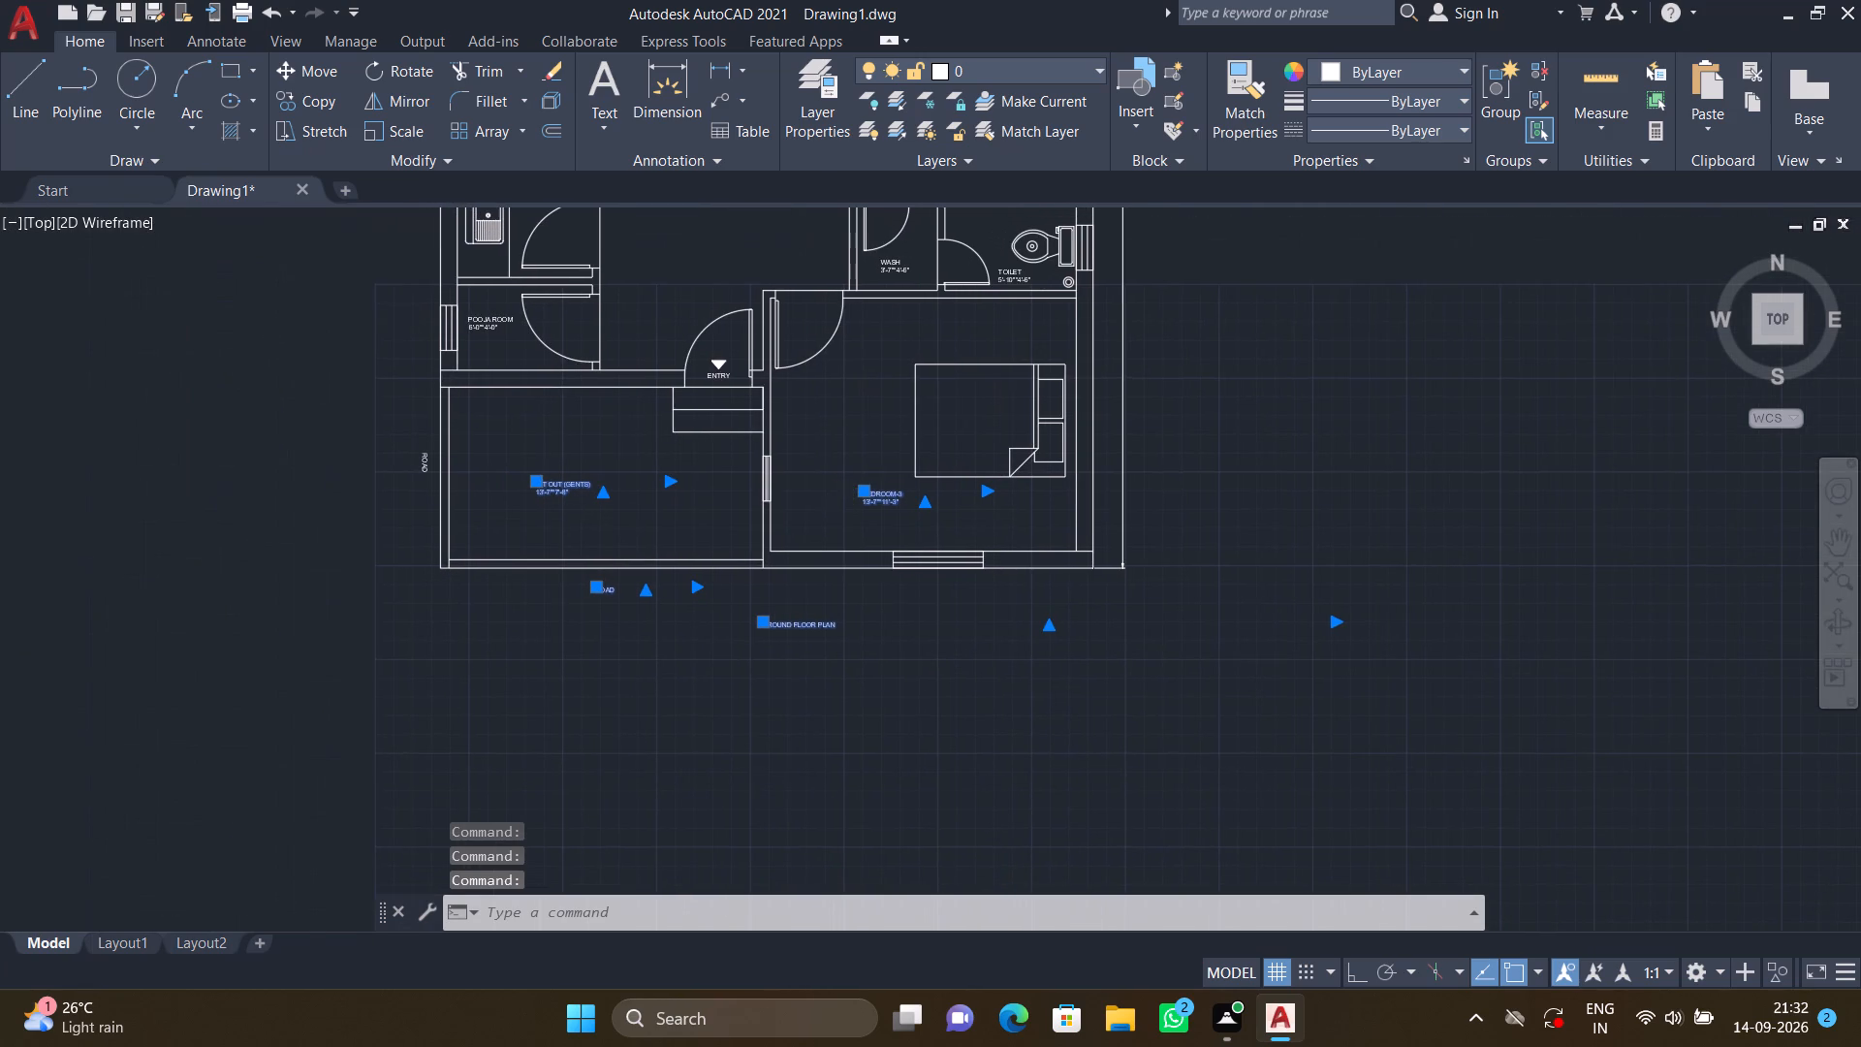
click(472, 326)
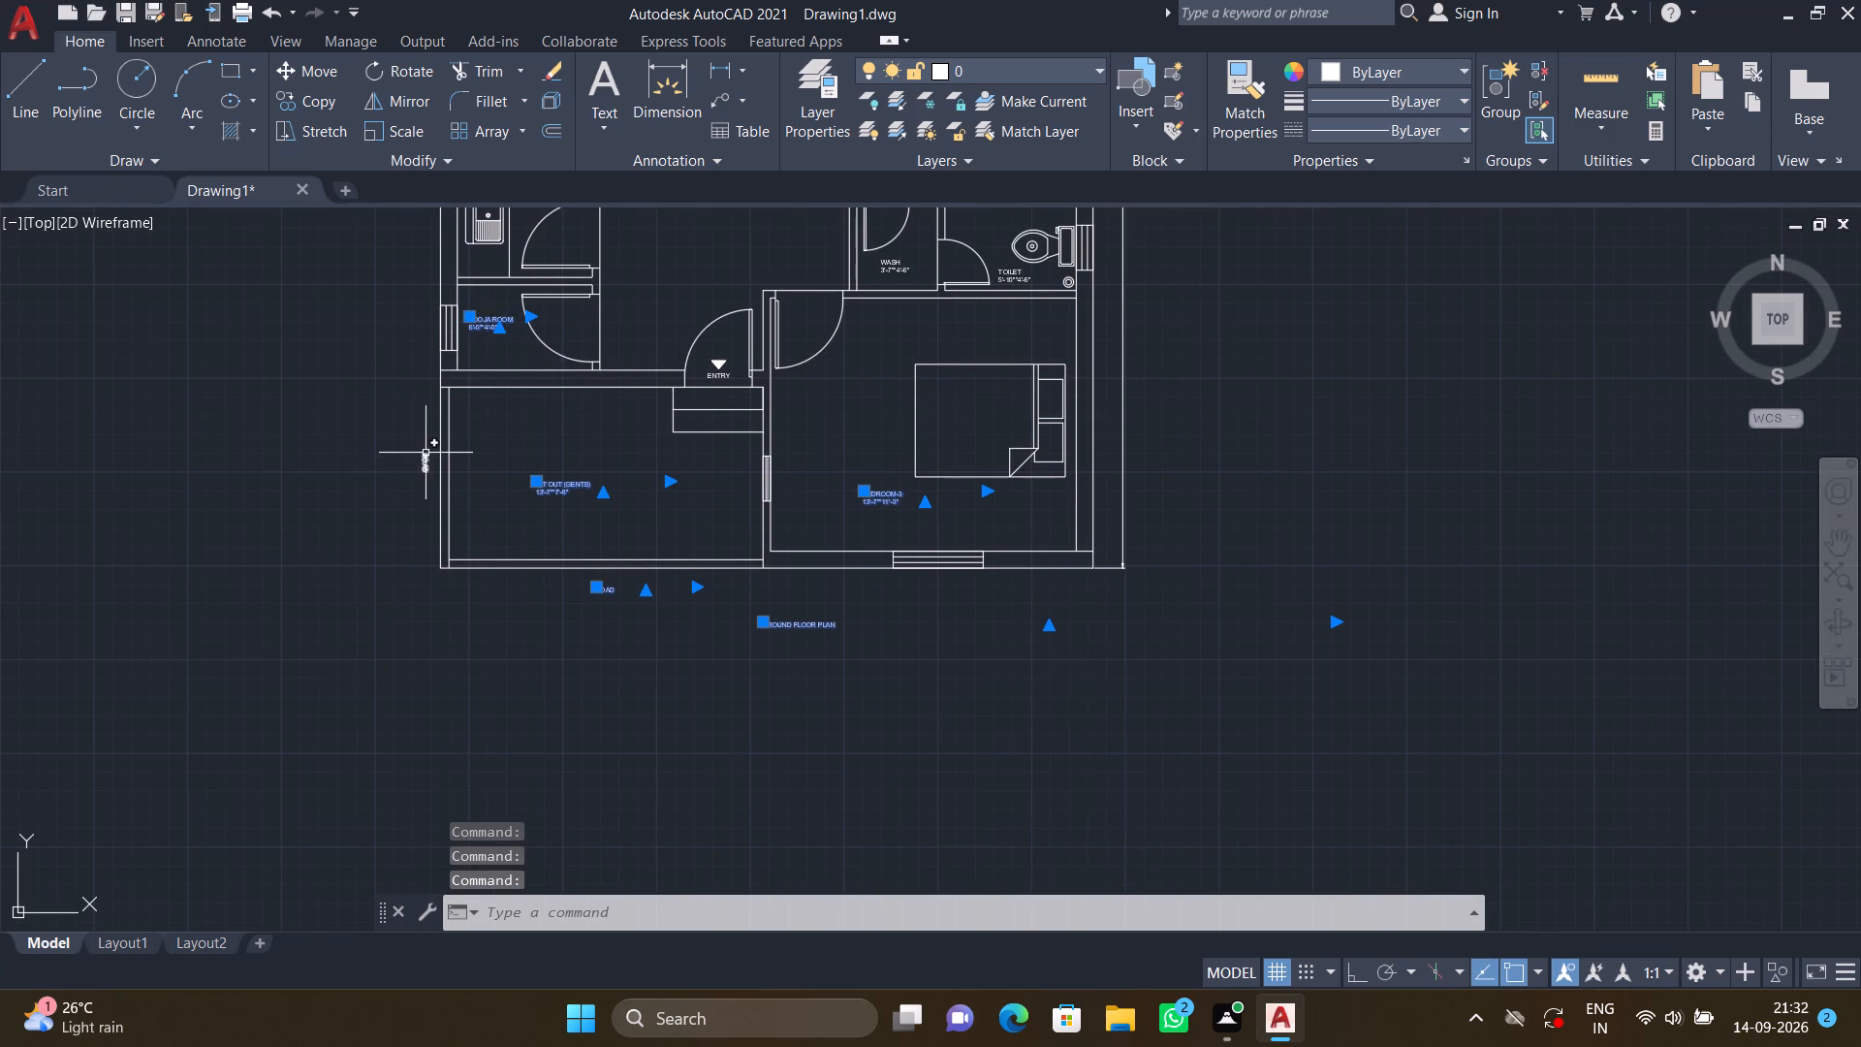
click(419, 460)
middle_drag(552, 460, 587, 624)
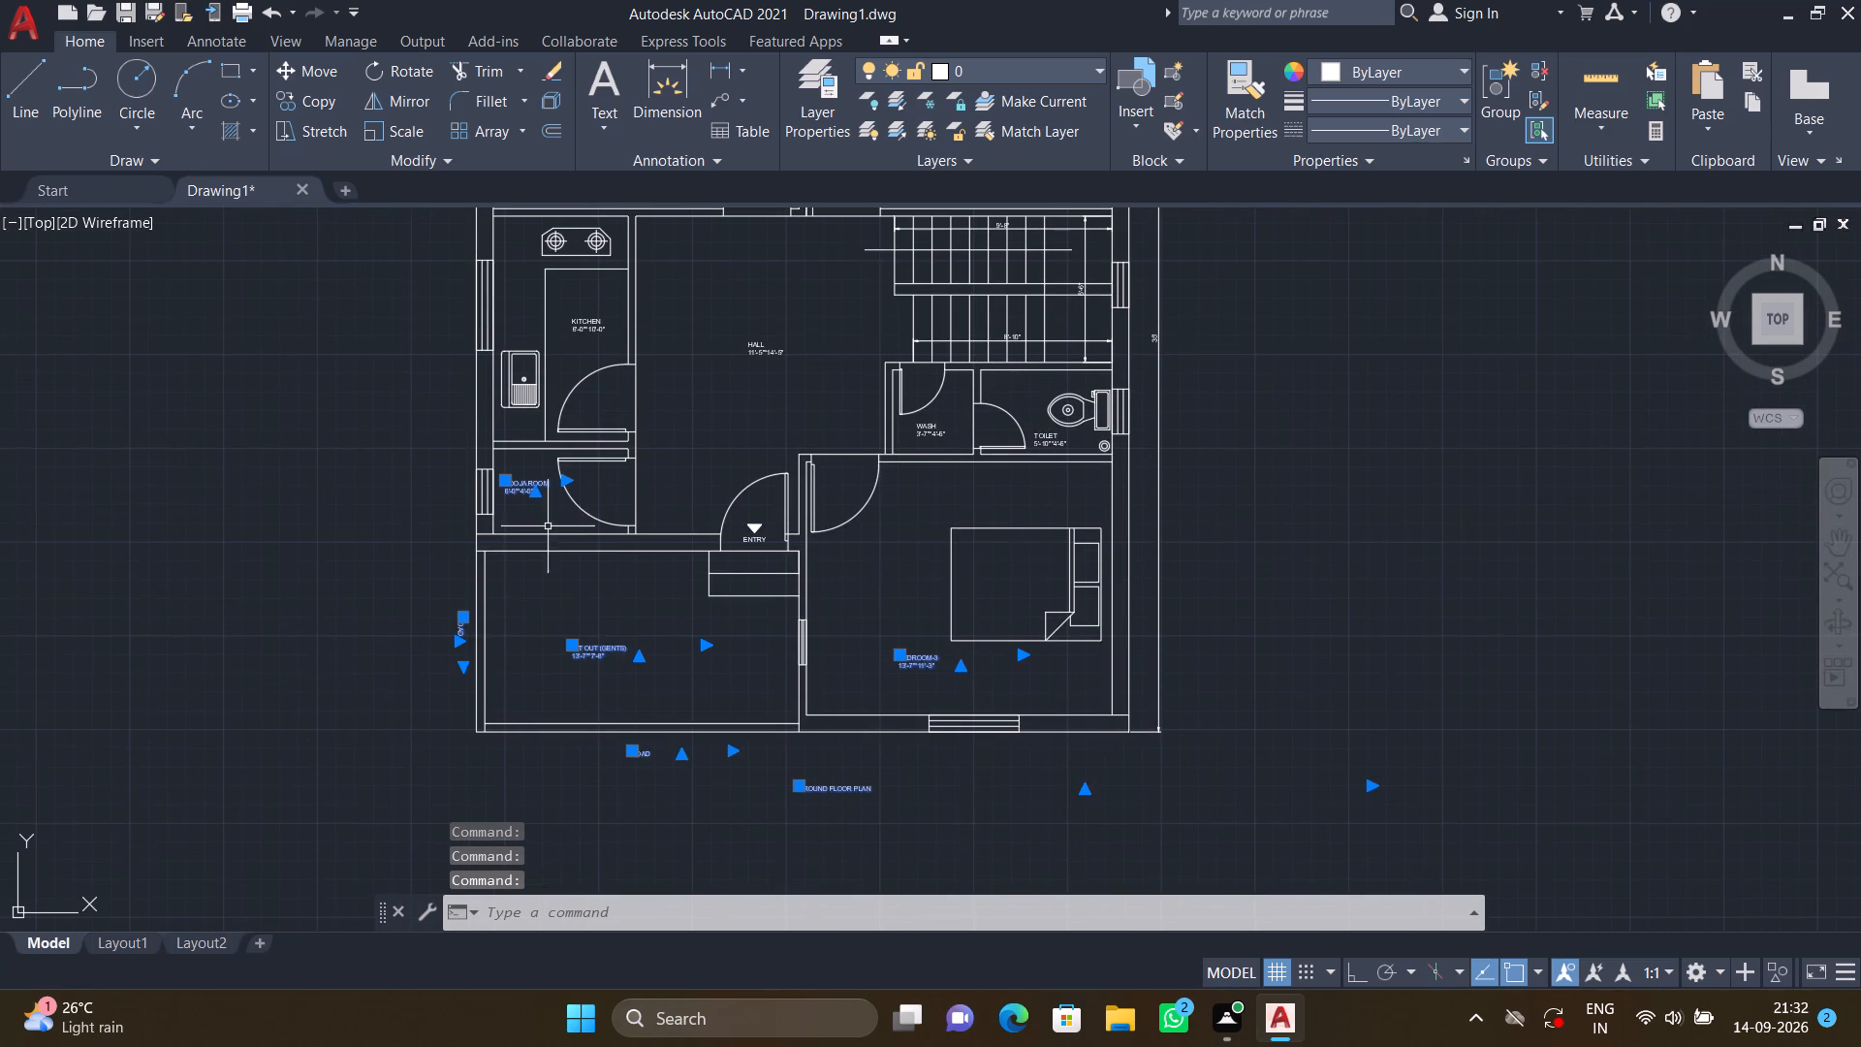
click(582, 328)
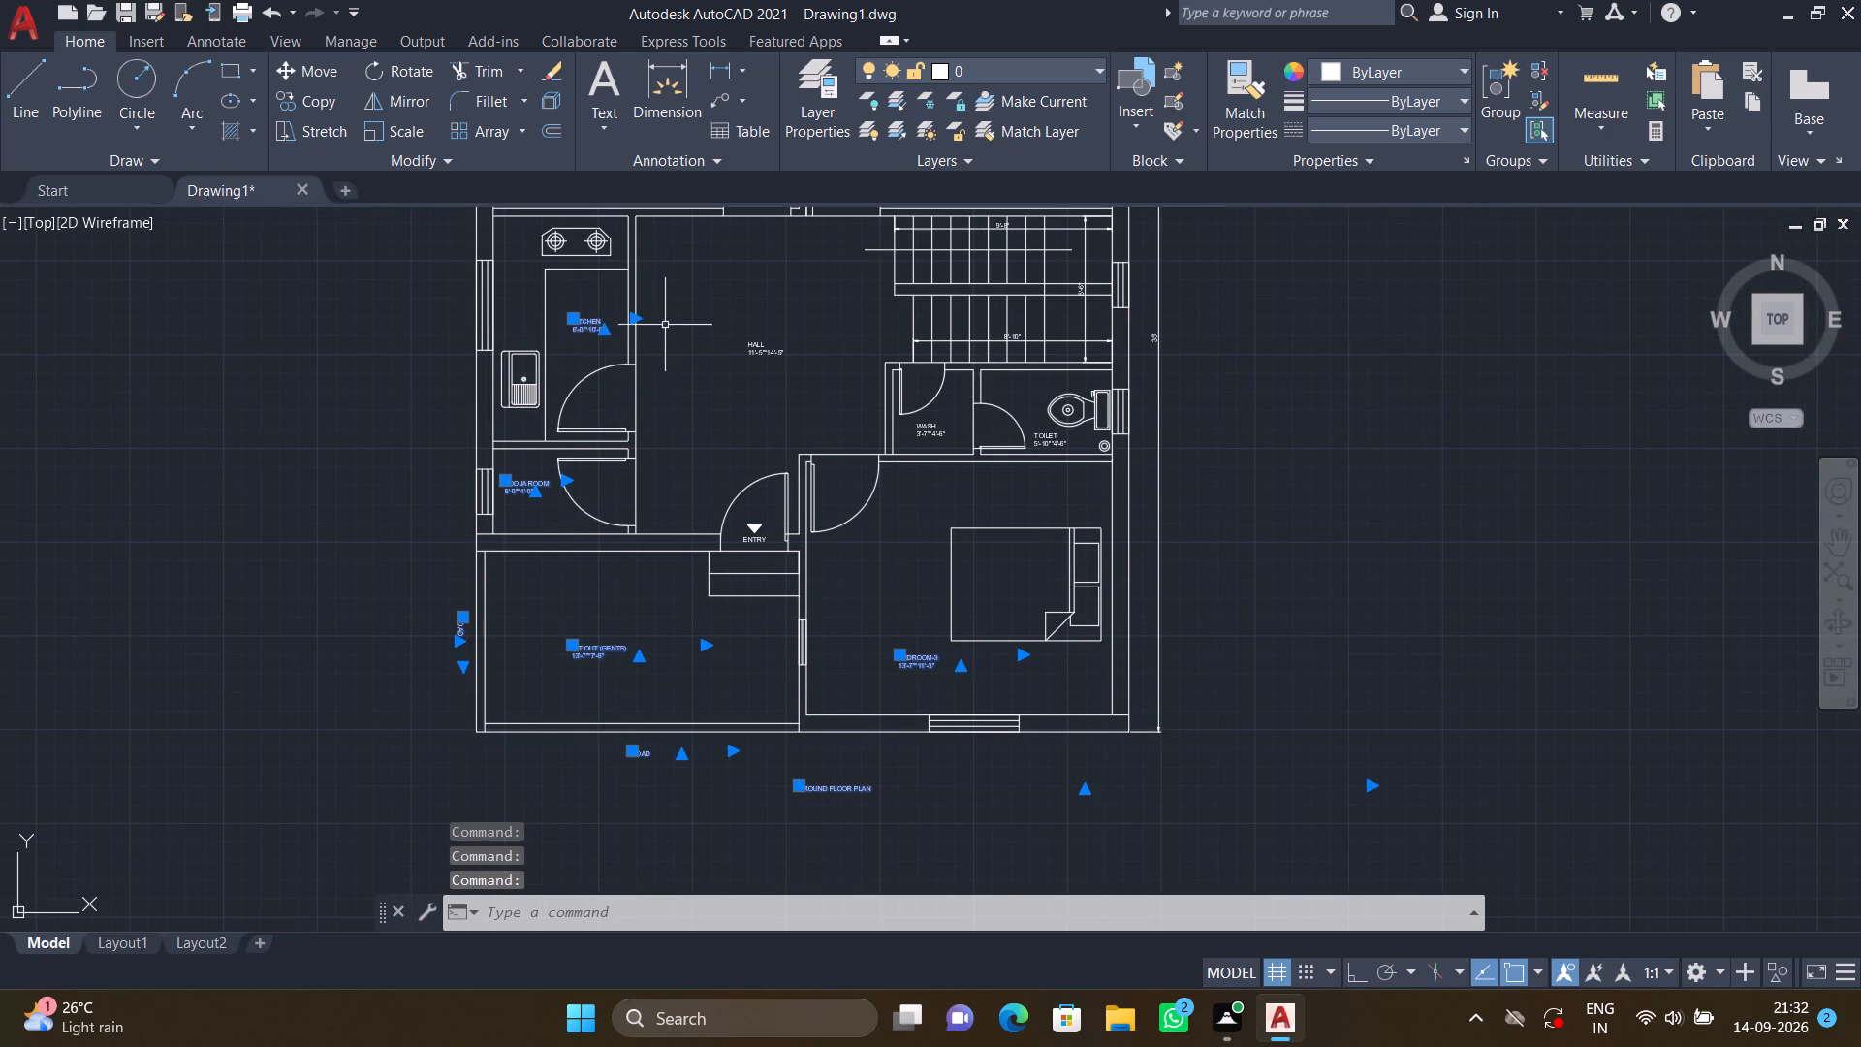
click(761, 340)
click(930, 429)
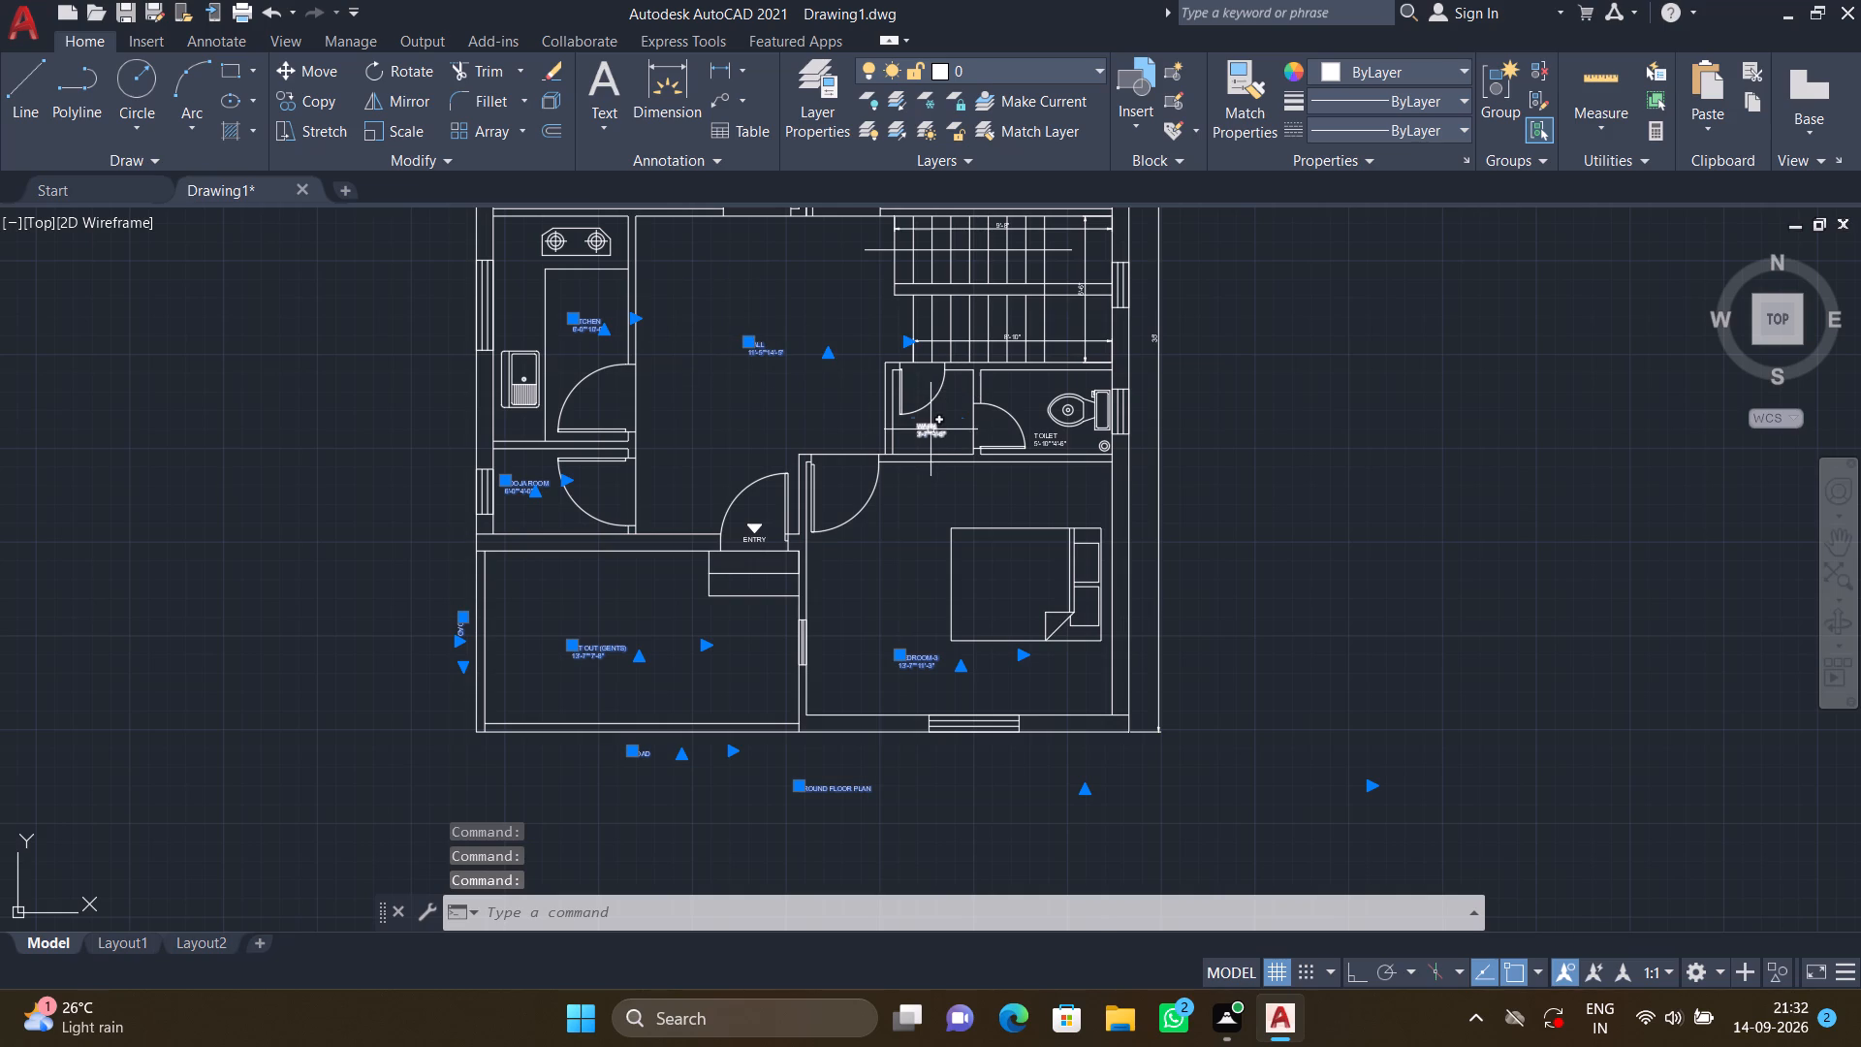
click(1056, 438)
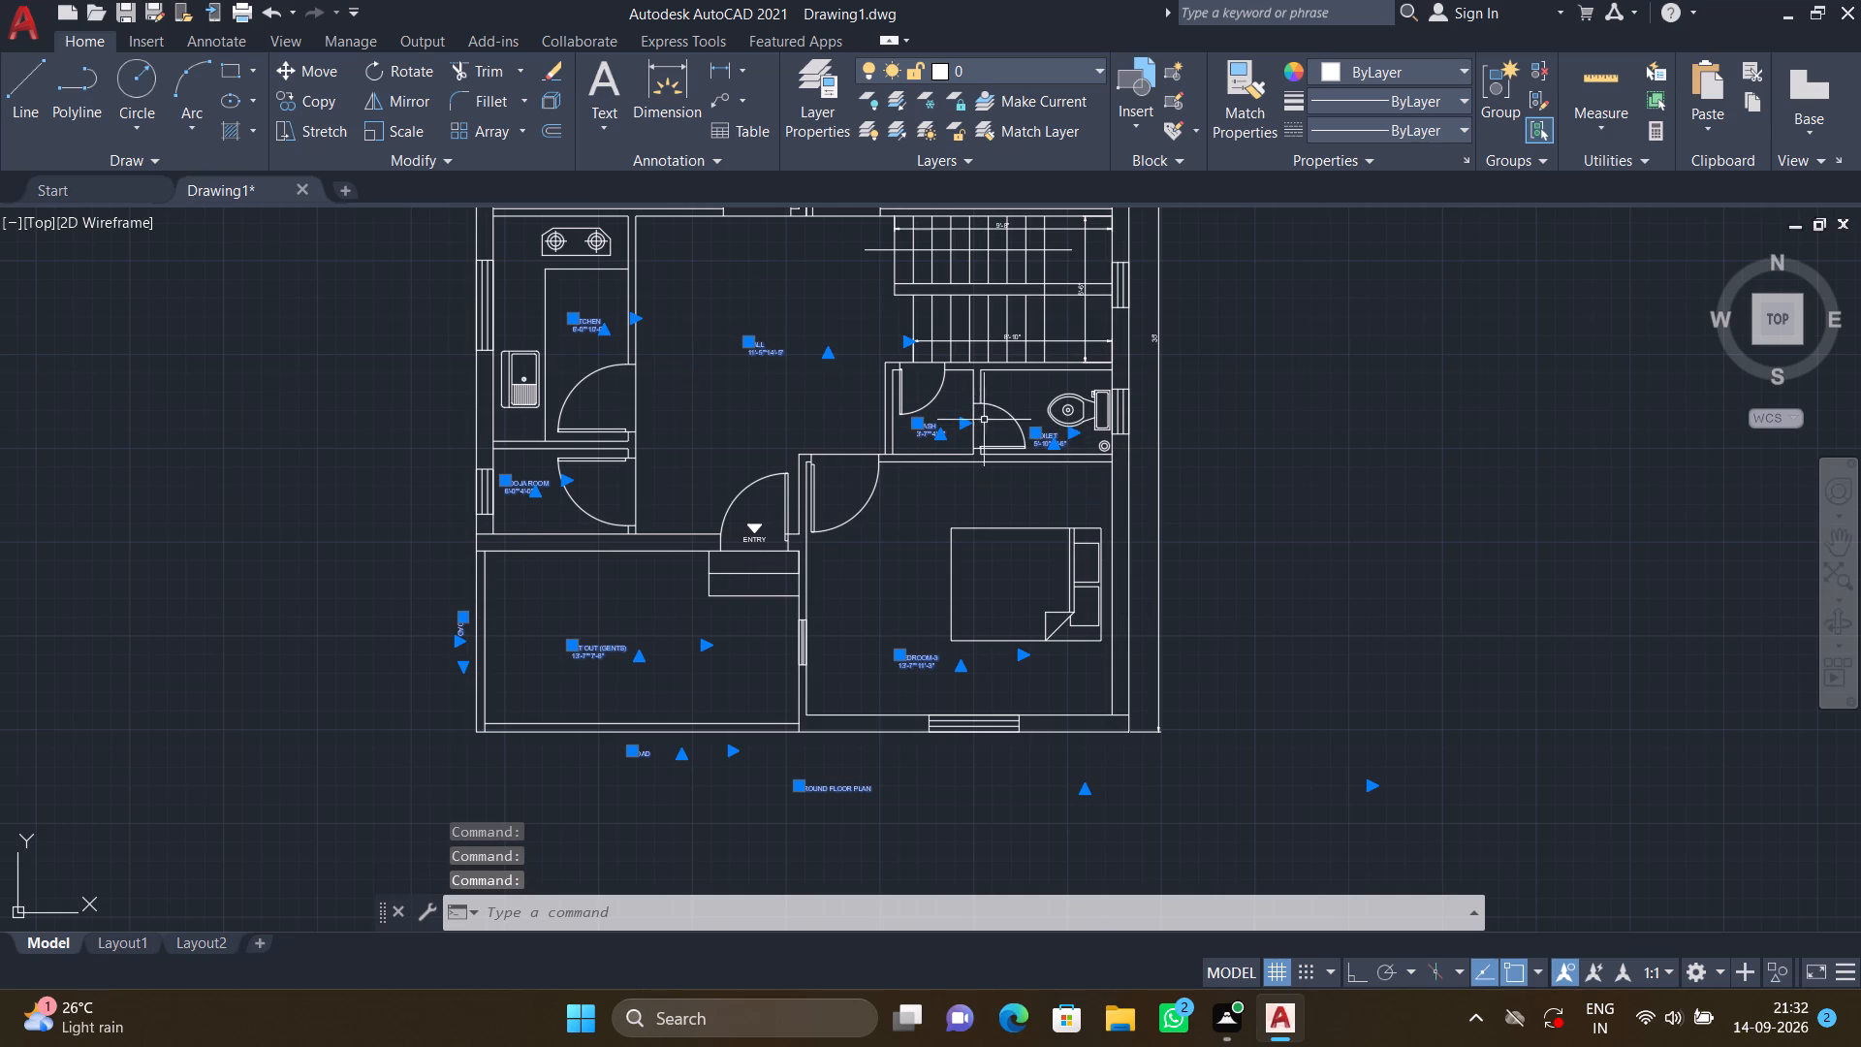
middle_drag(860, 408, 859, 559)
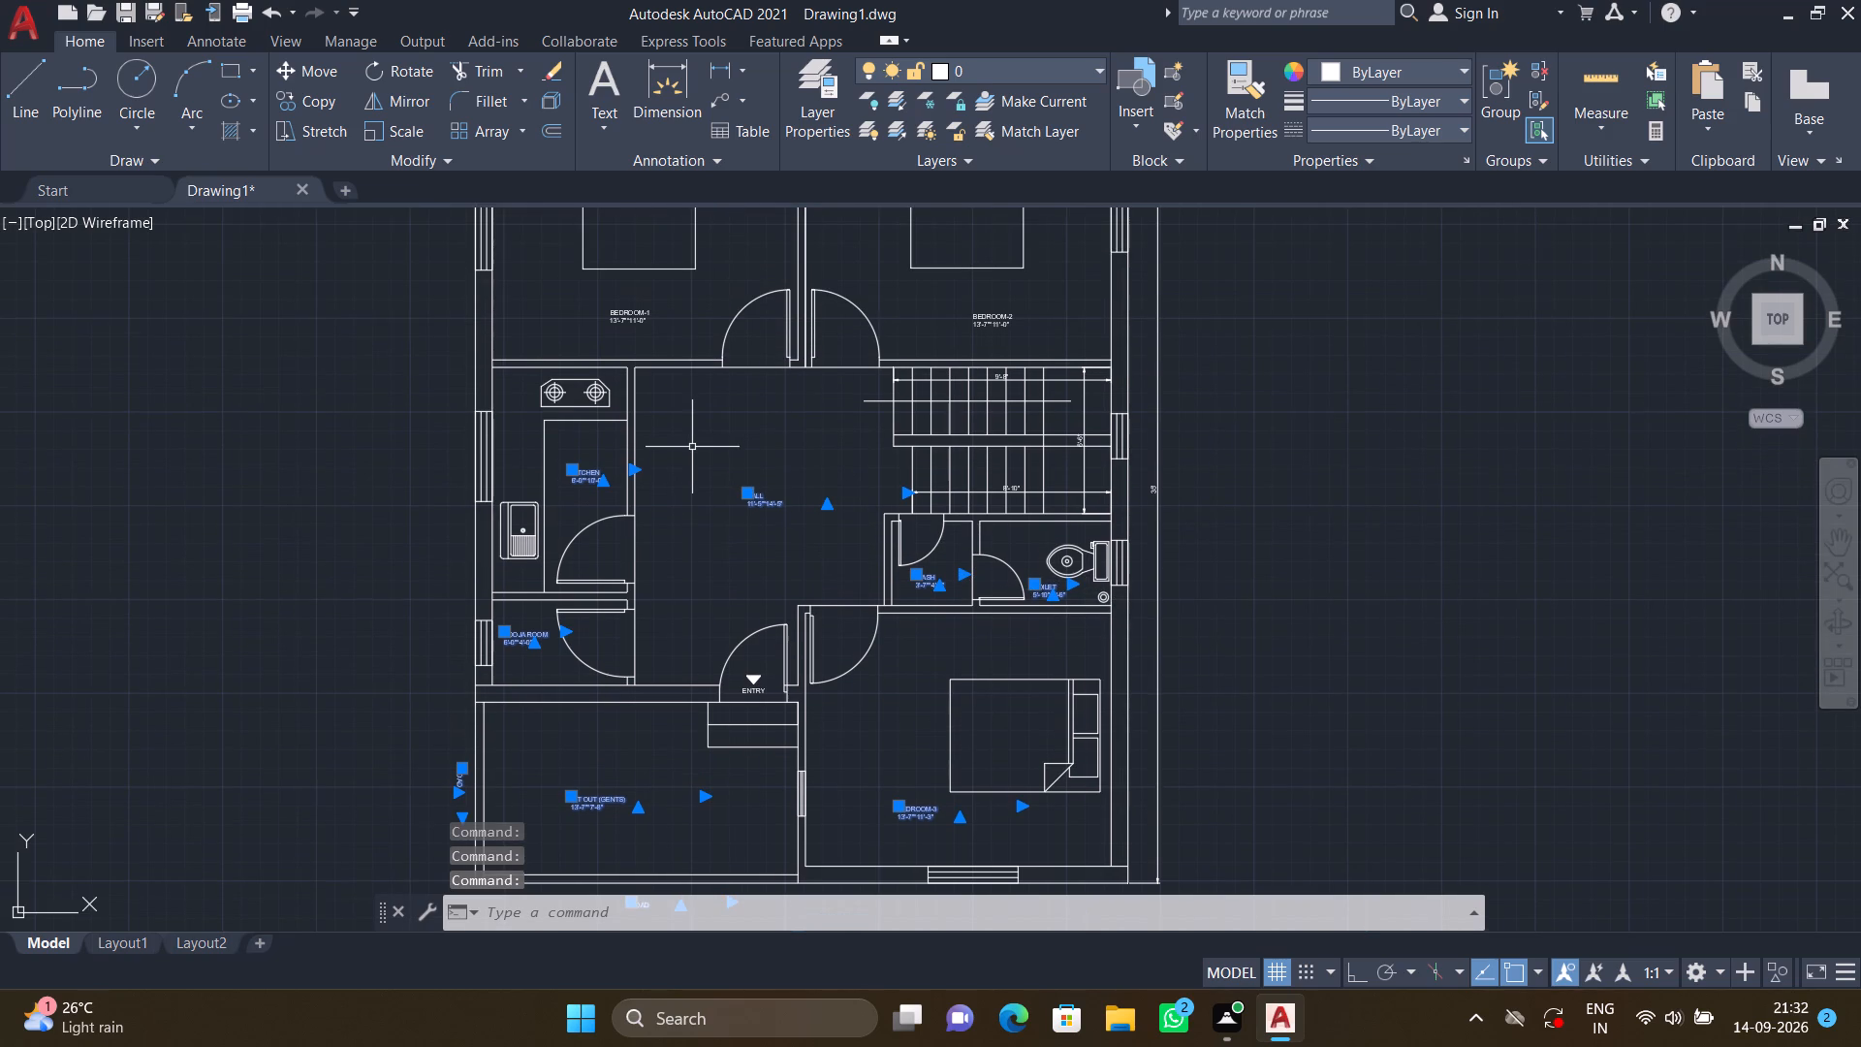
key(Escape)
Select the whole floor plan with its labels and dimensions, and set its lineweight to ByLayer in the object properties.
scroll(927, 499, down, 1)
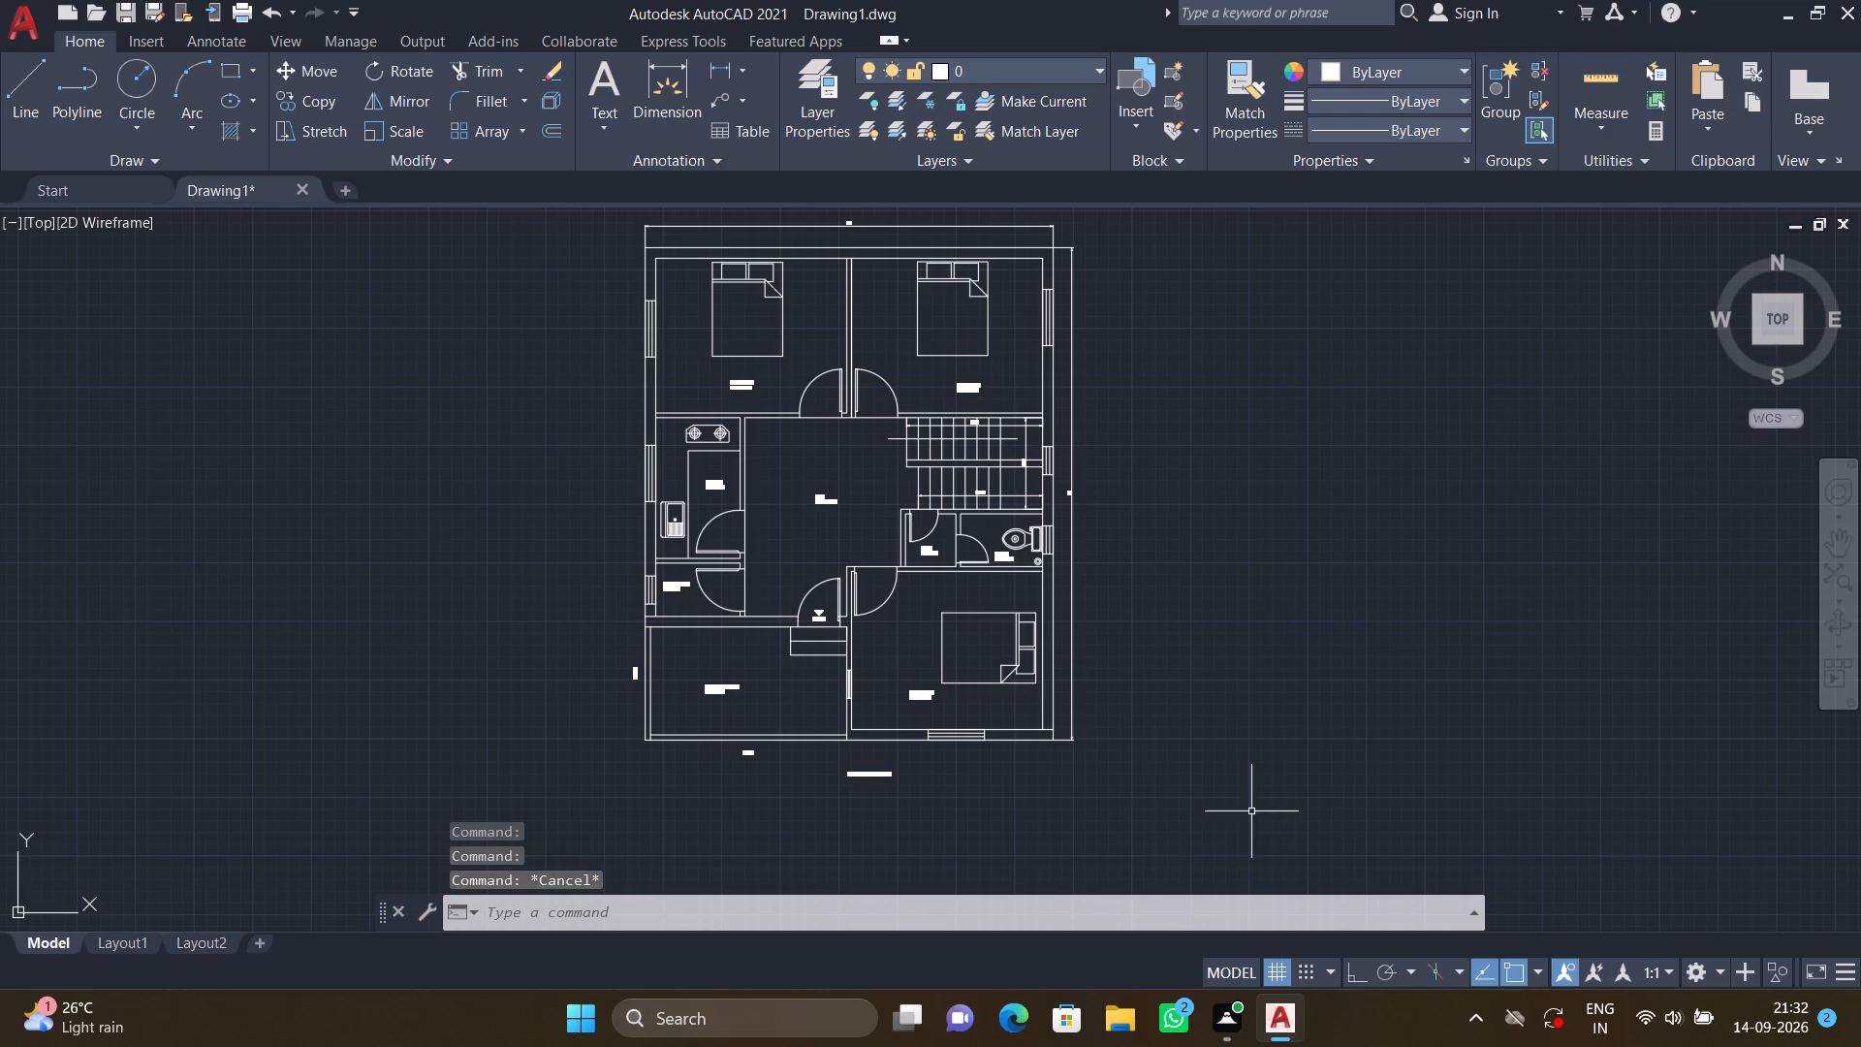
middle_drag(1226, 811, 1222, 830)
click(1185, 823)
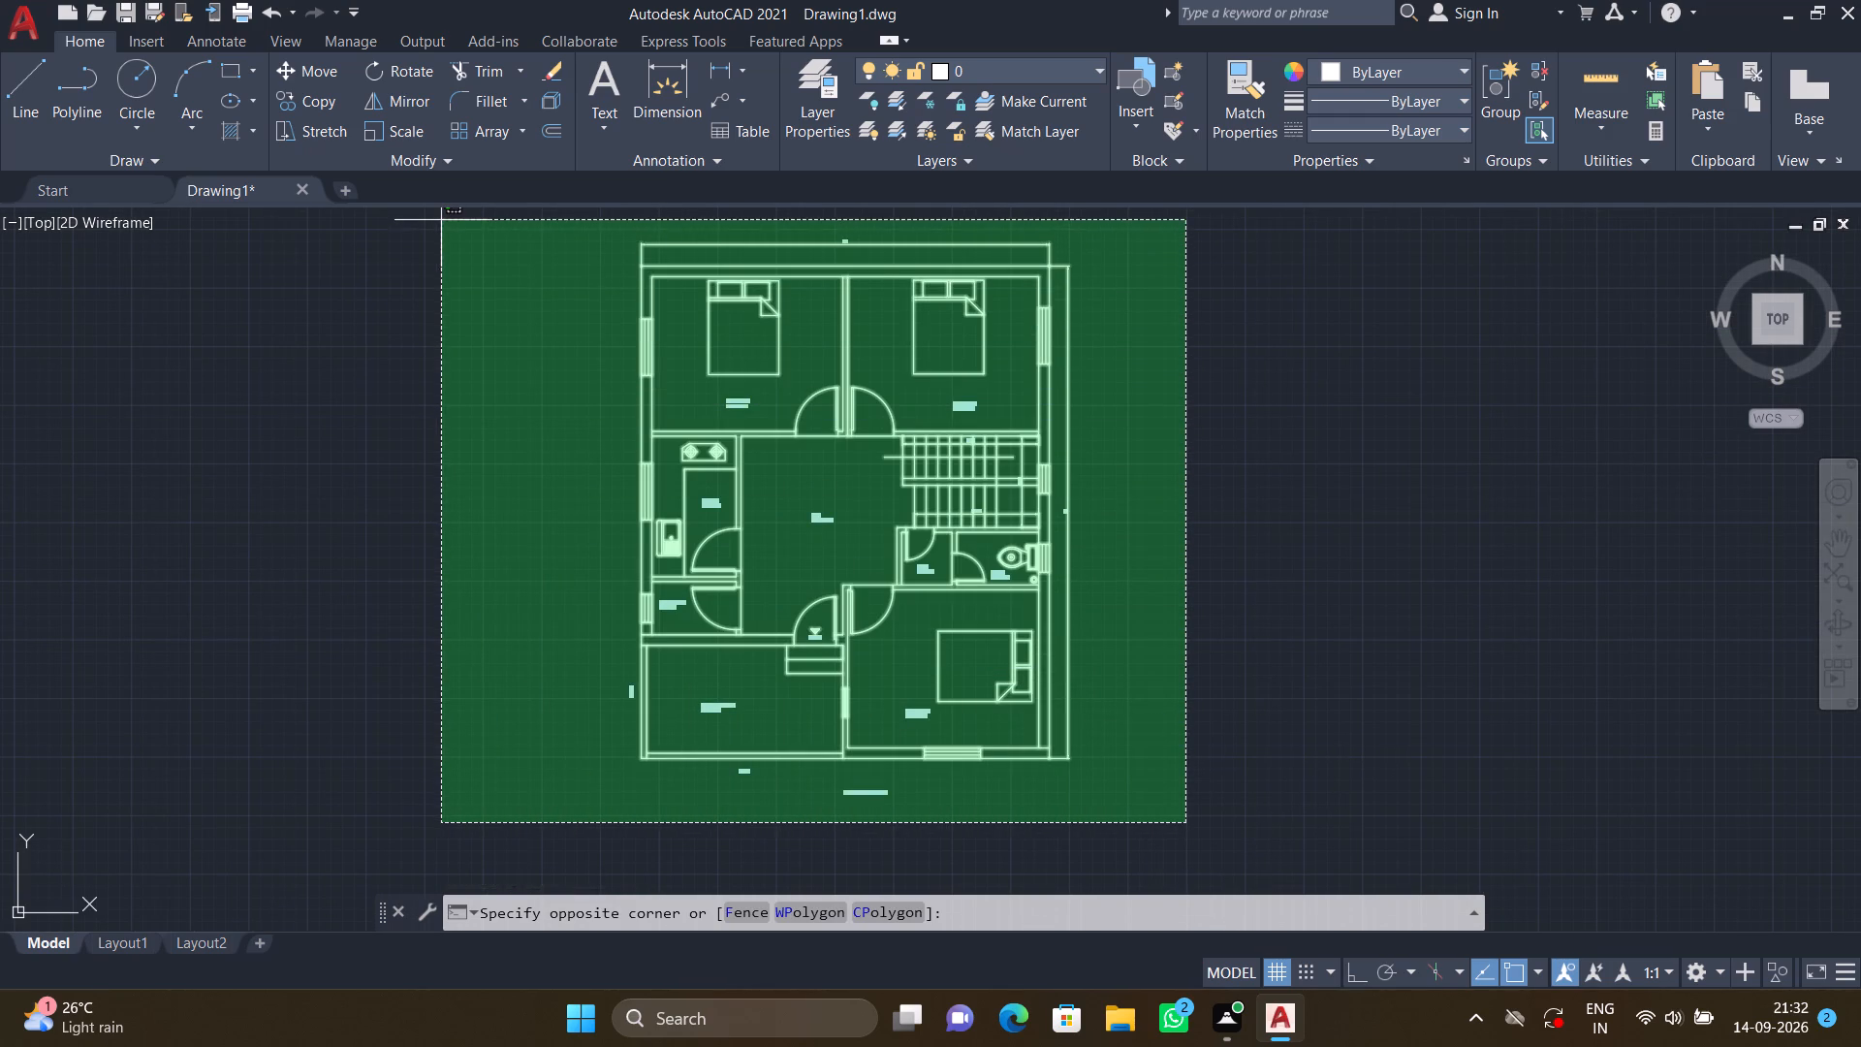
click(441, 220)
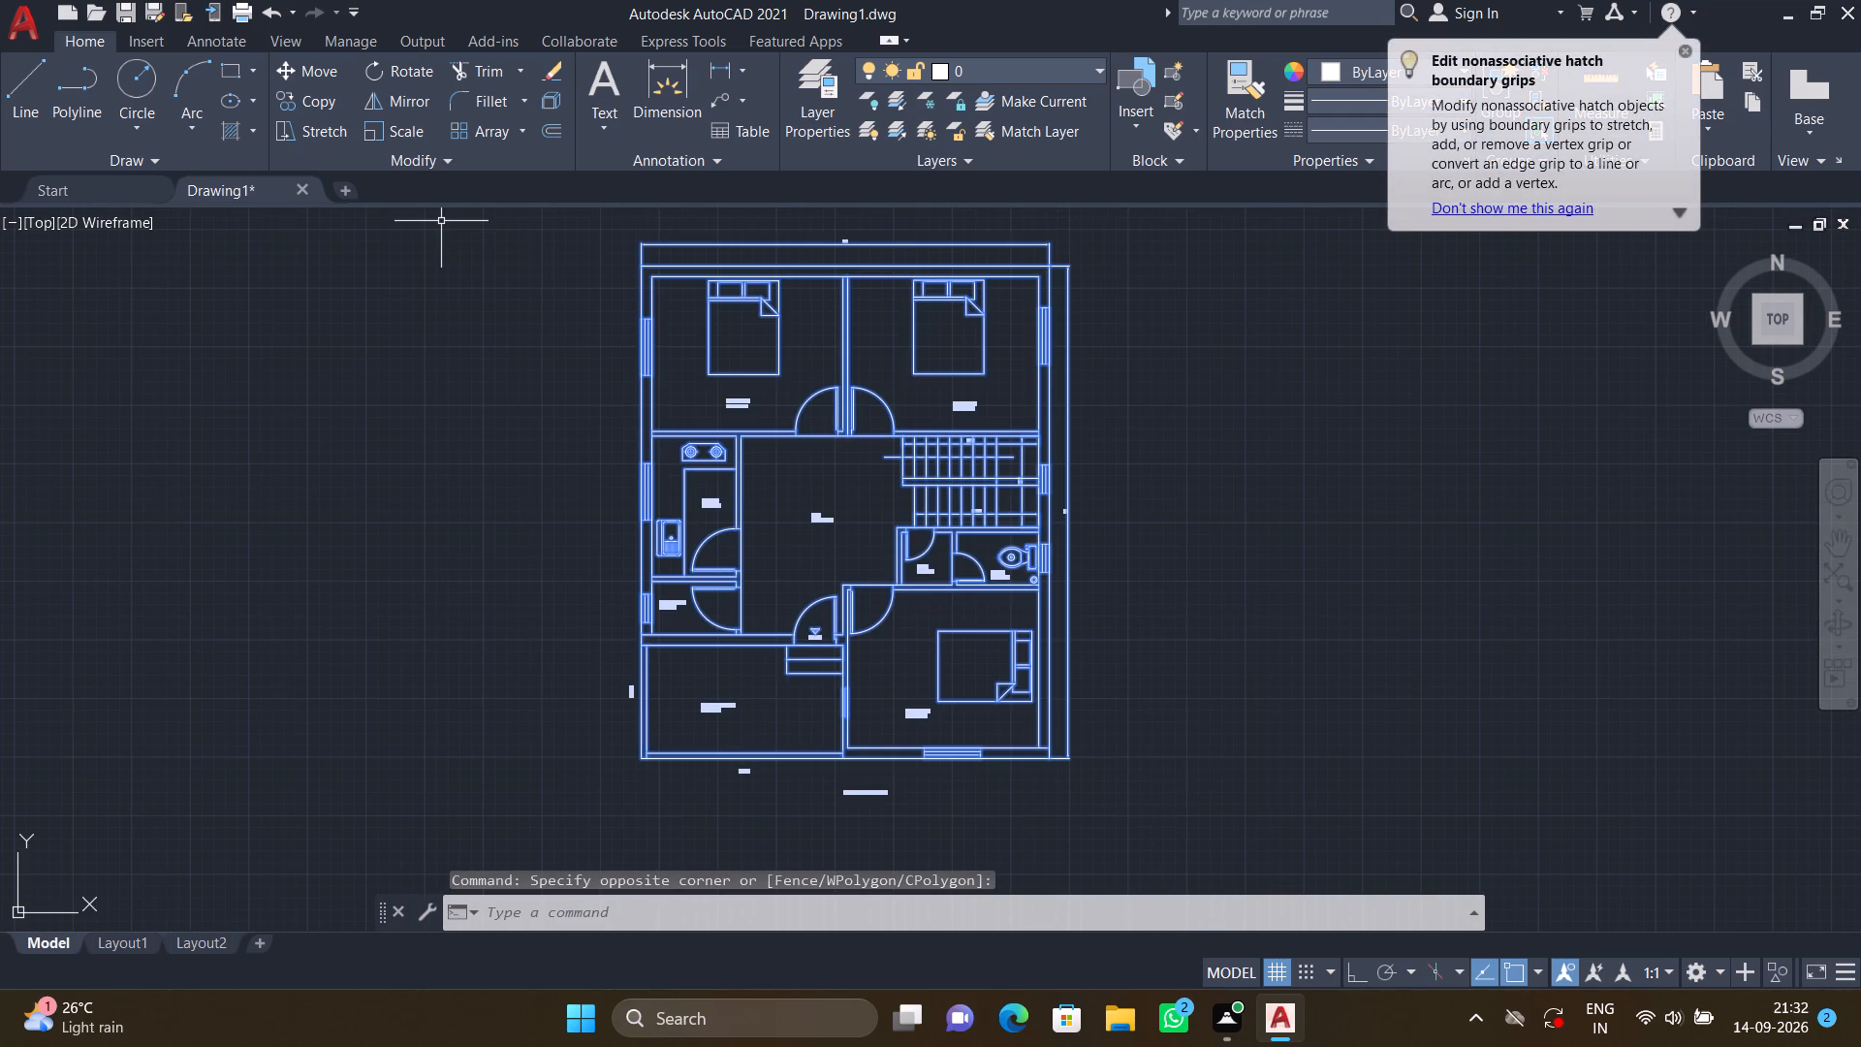
text(PR)
key(Return)
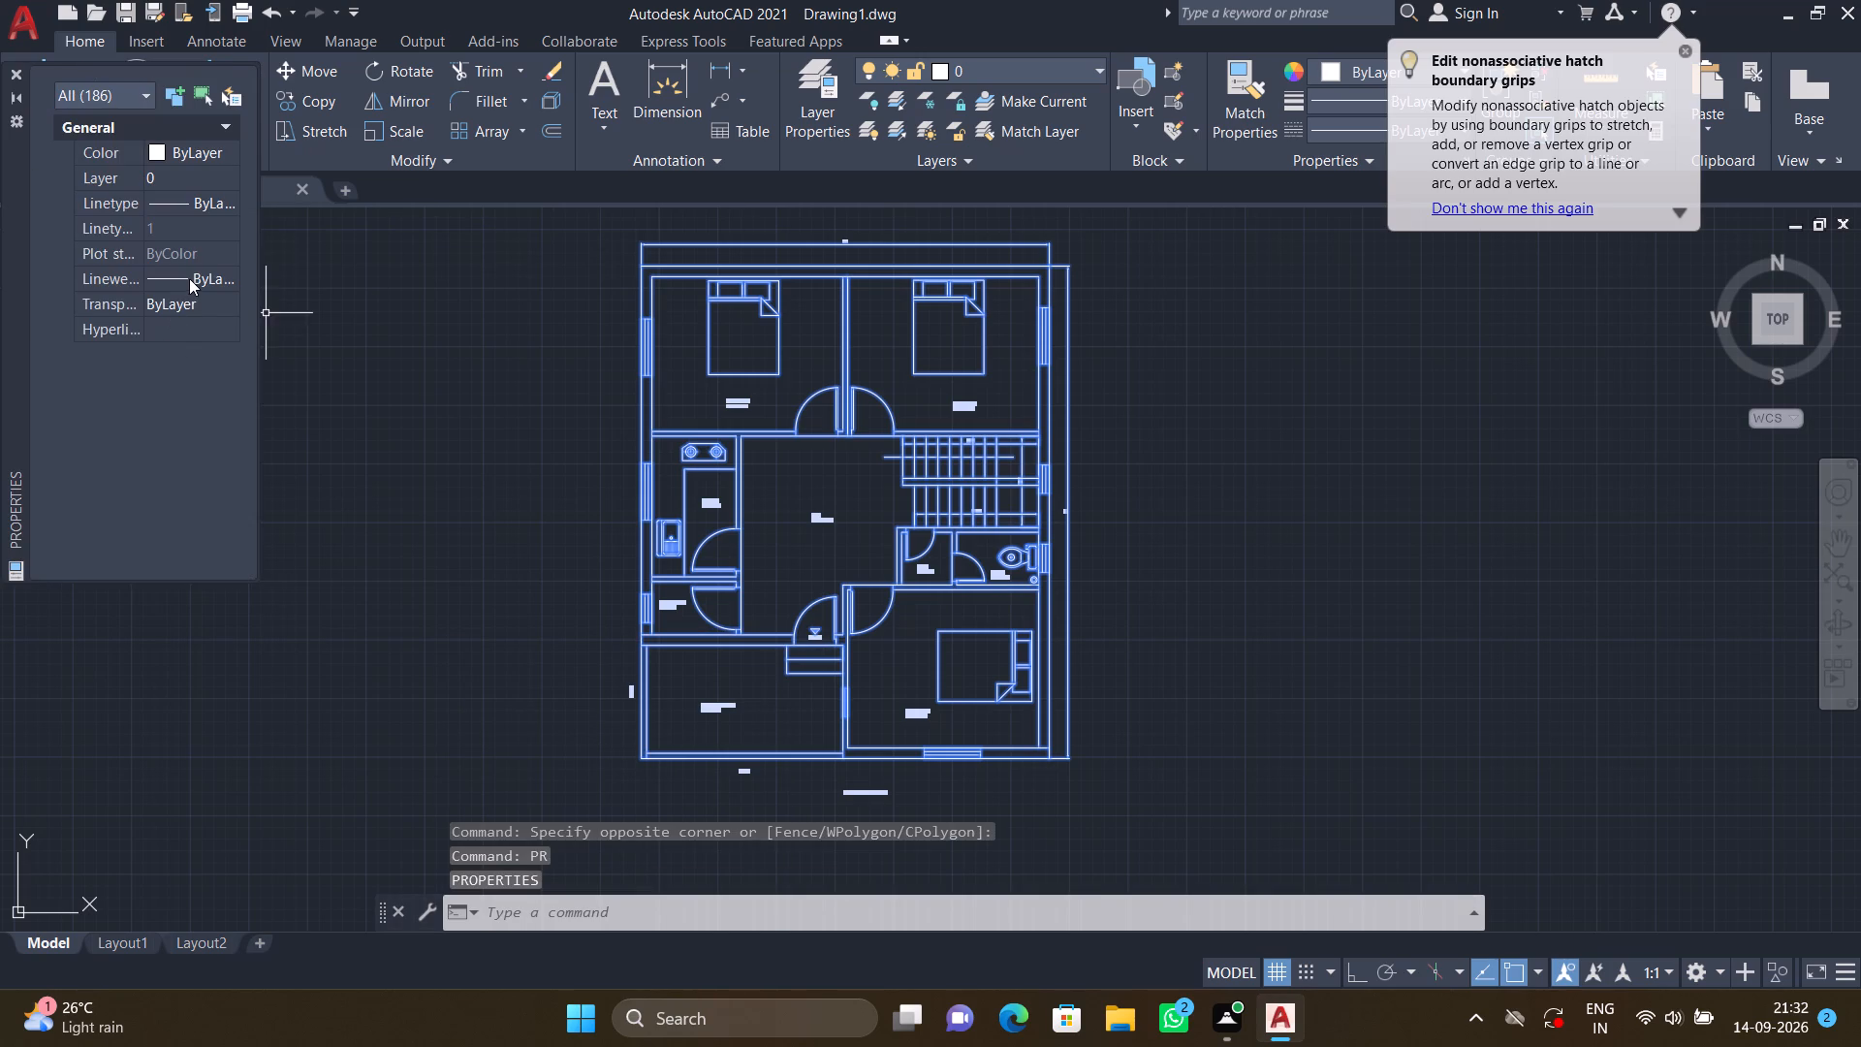
click(189, 278)
click(228, 270)
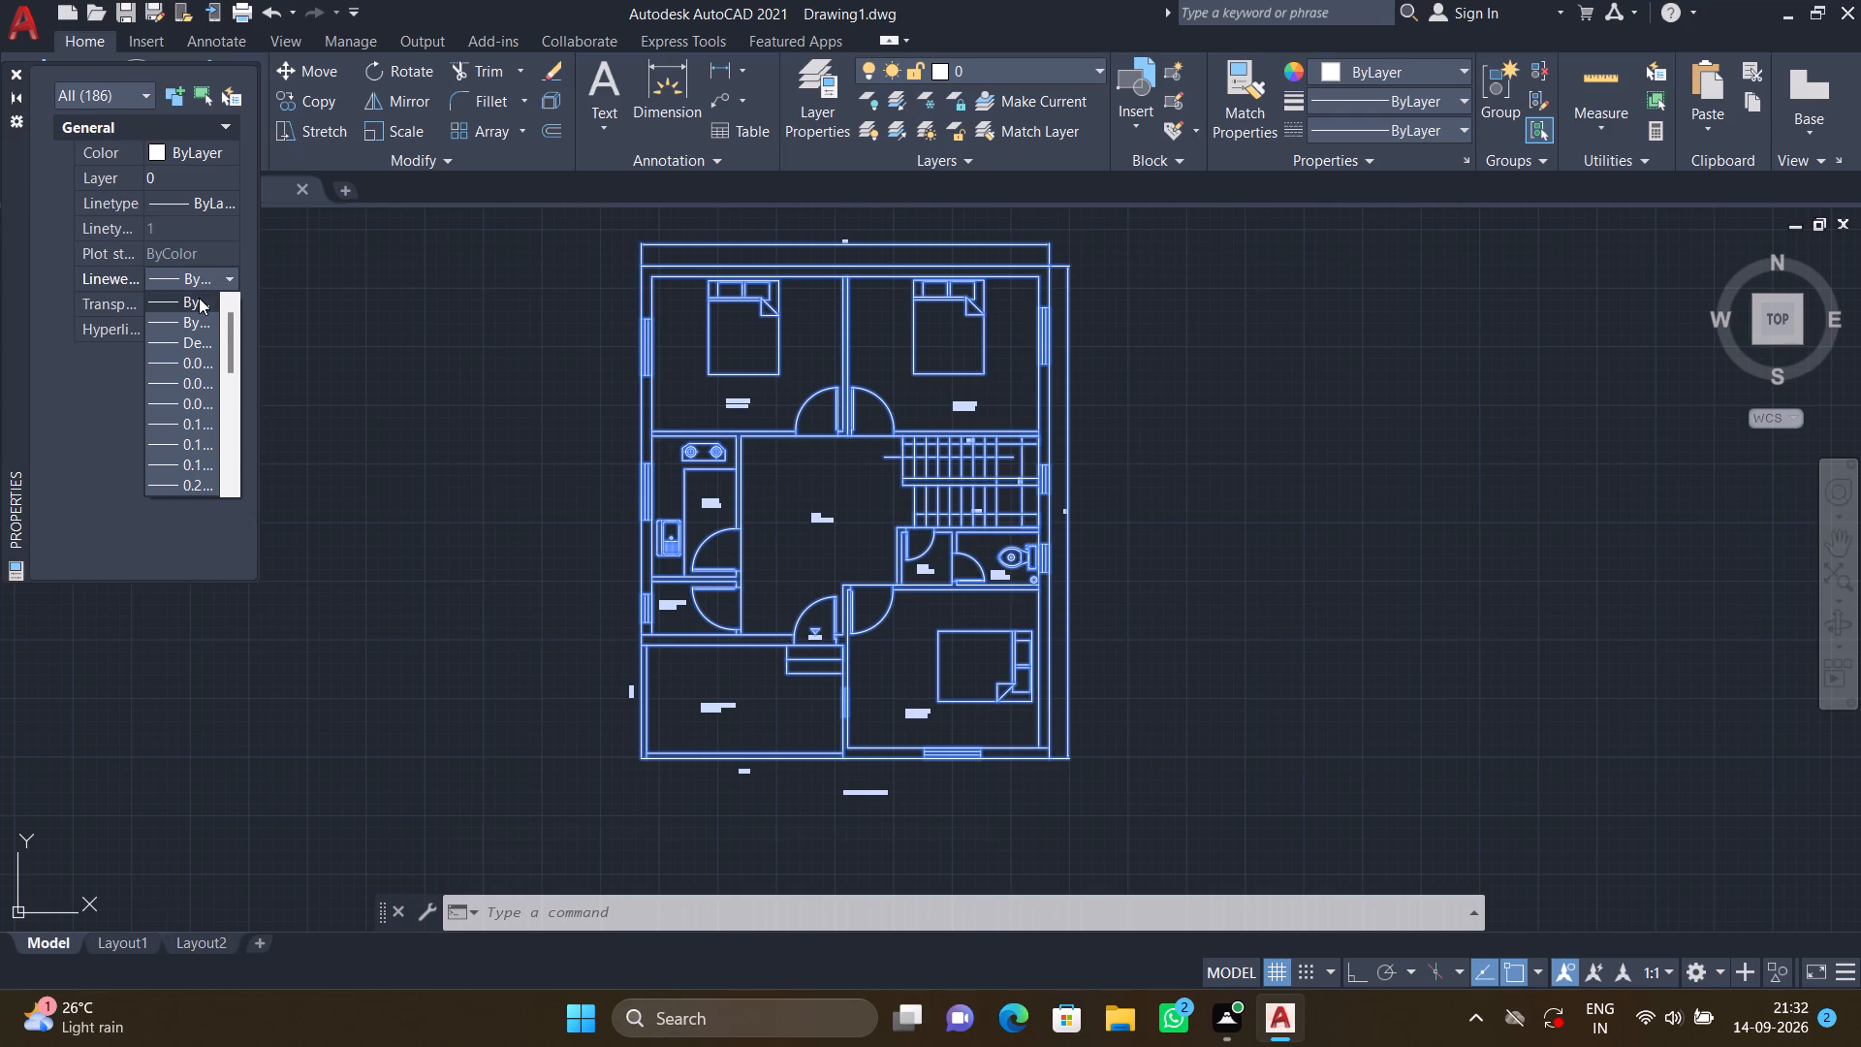
click(200, 301)
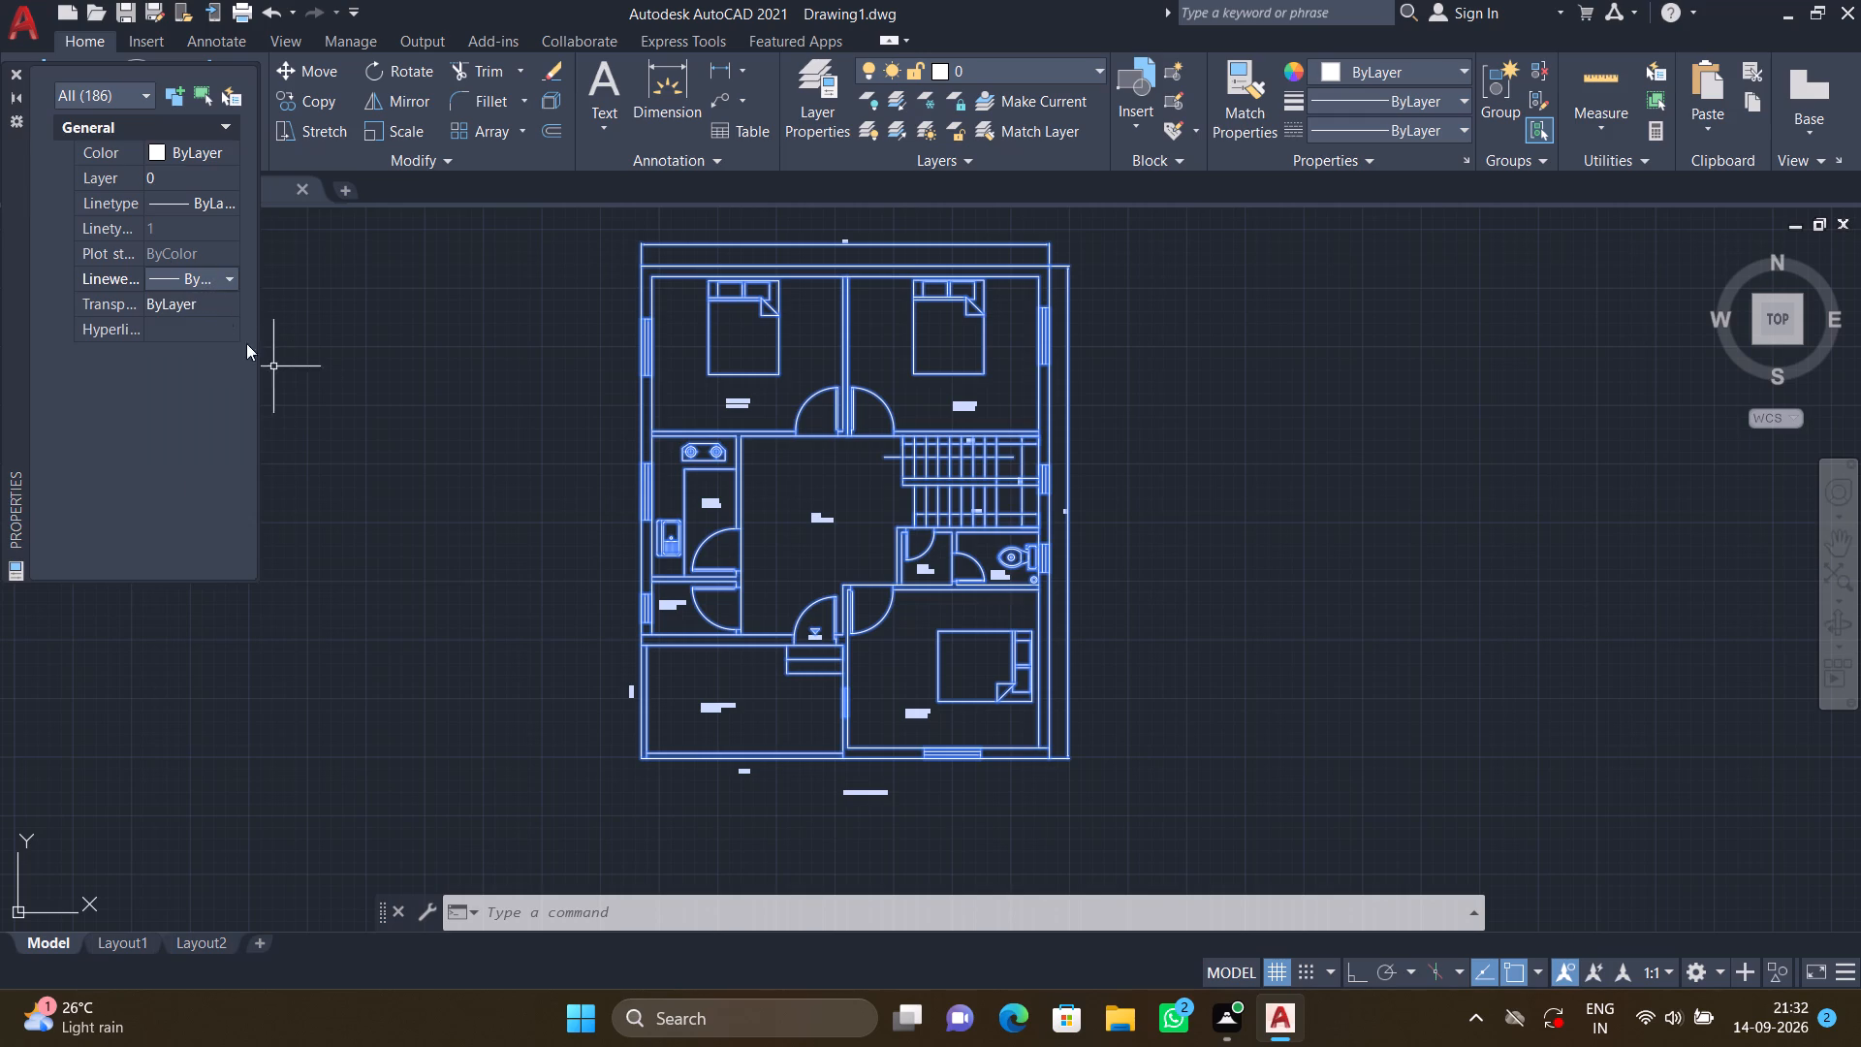
click(16, 74)
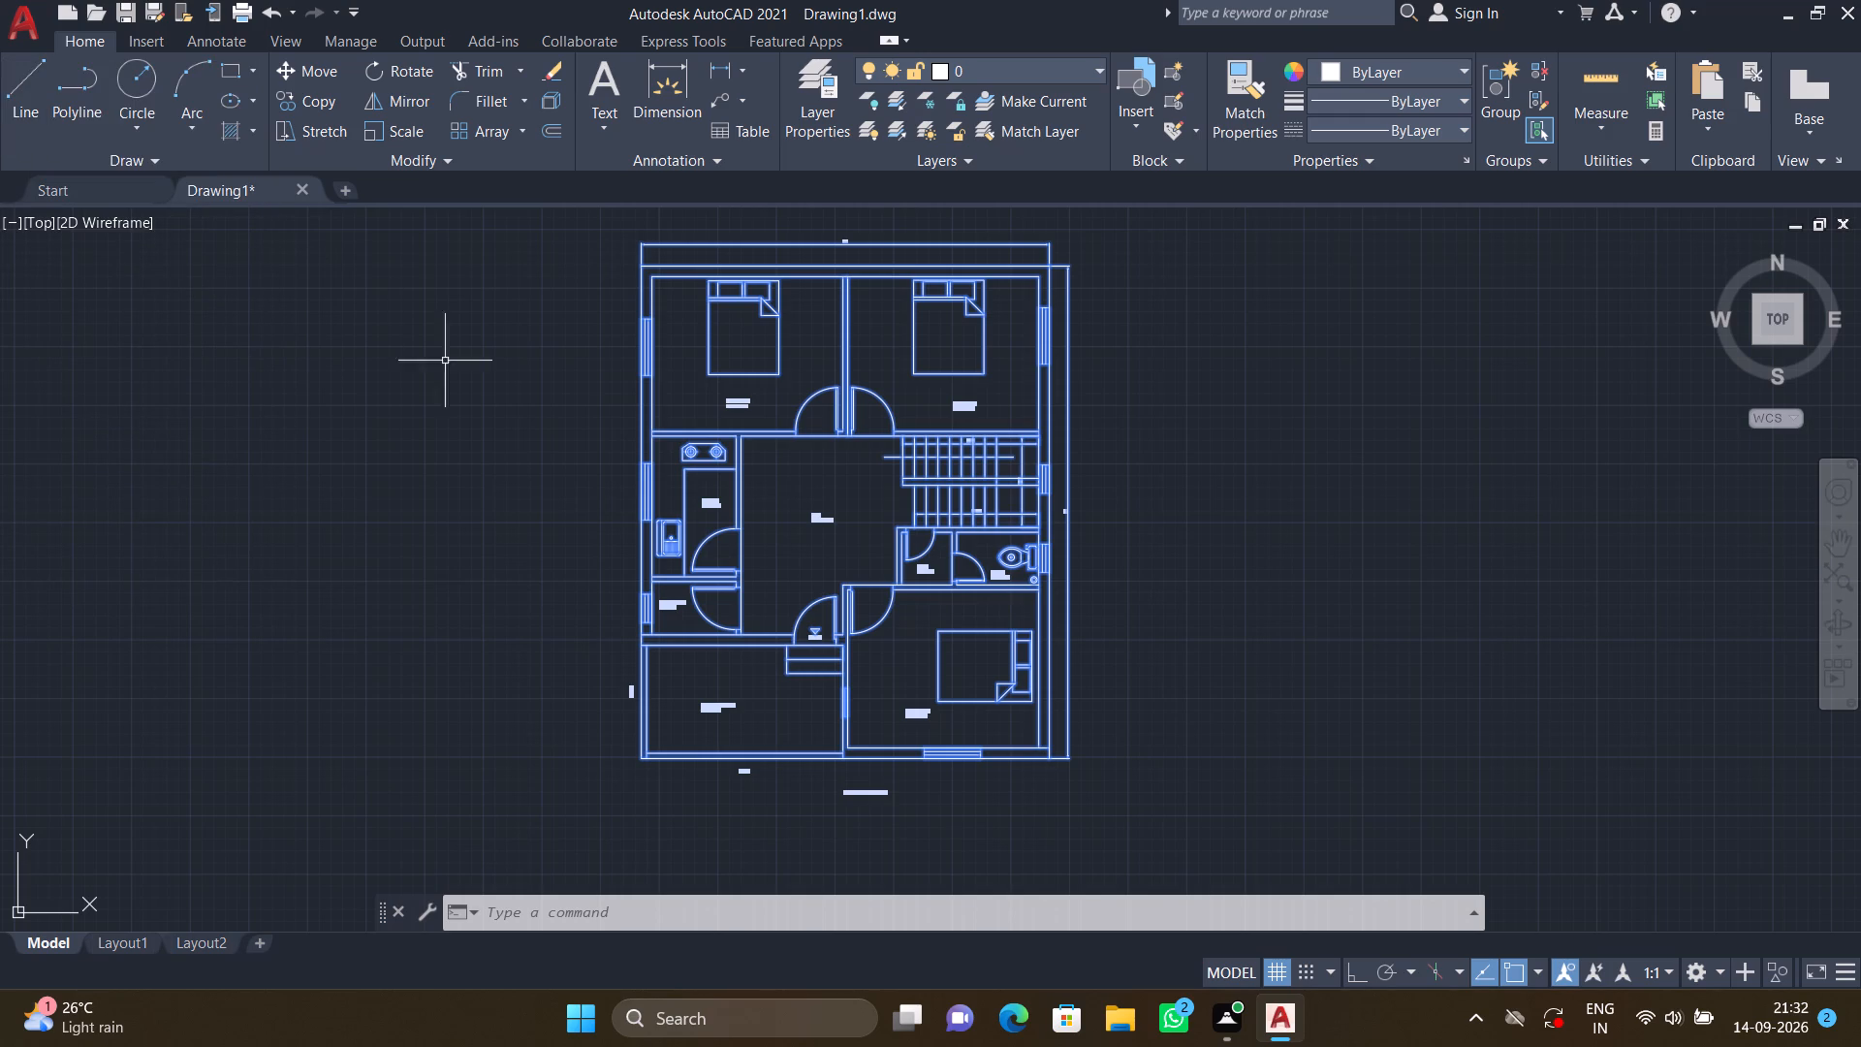
key(Escape)
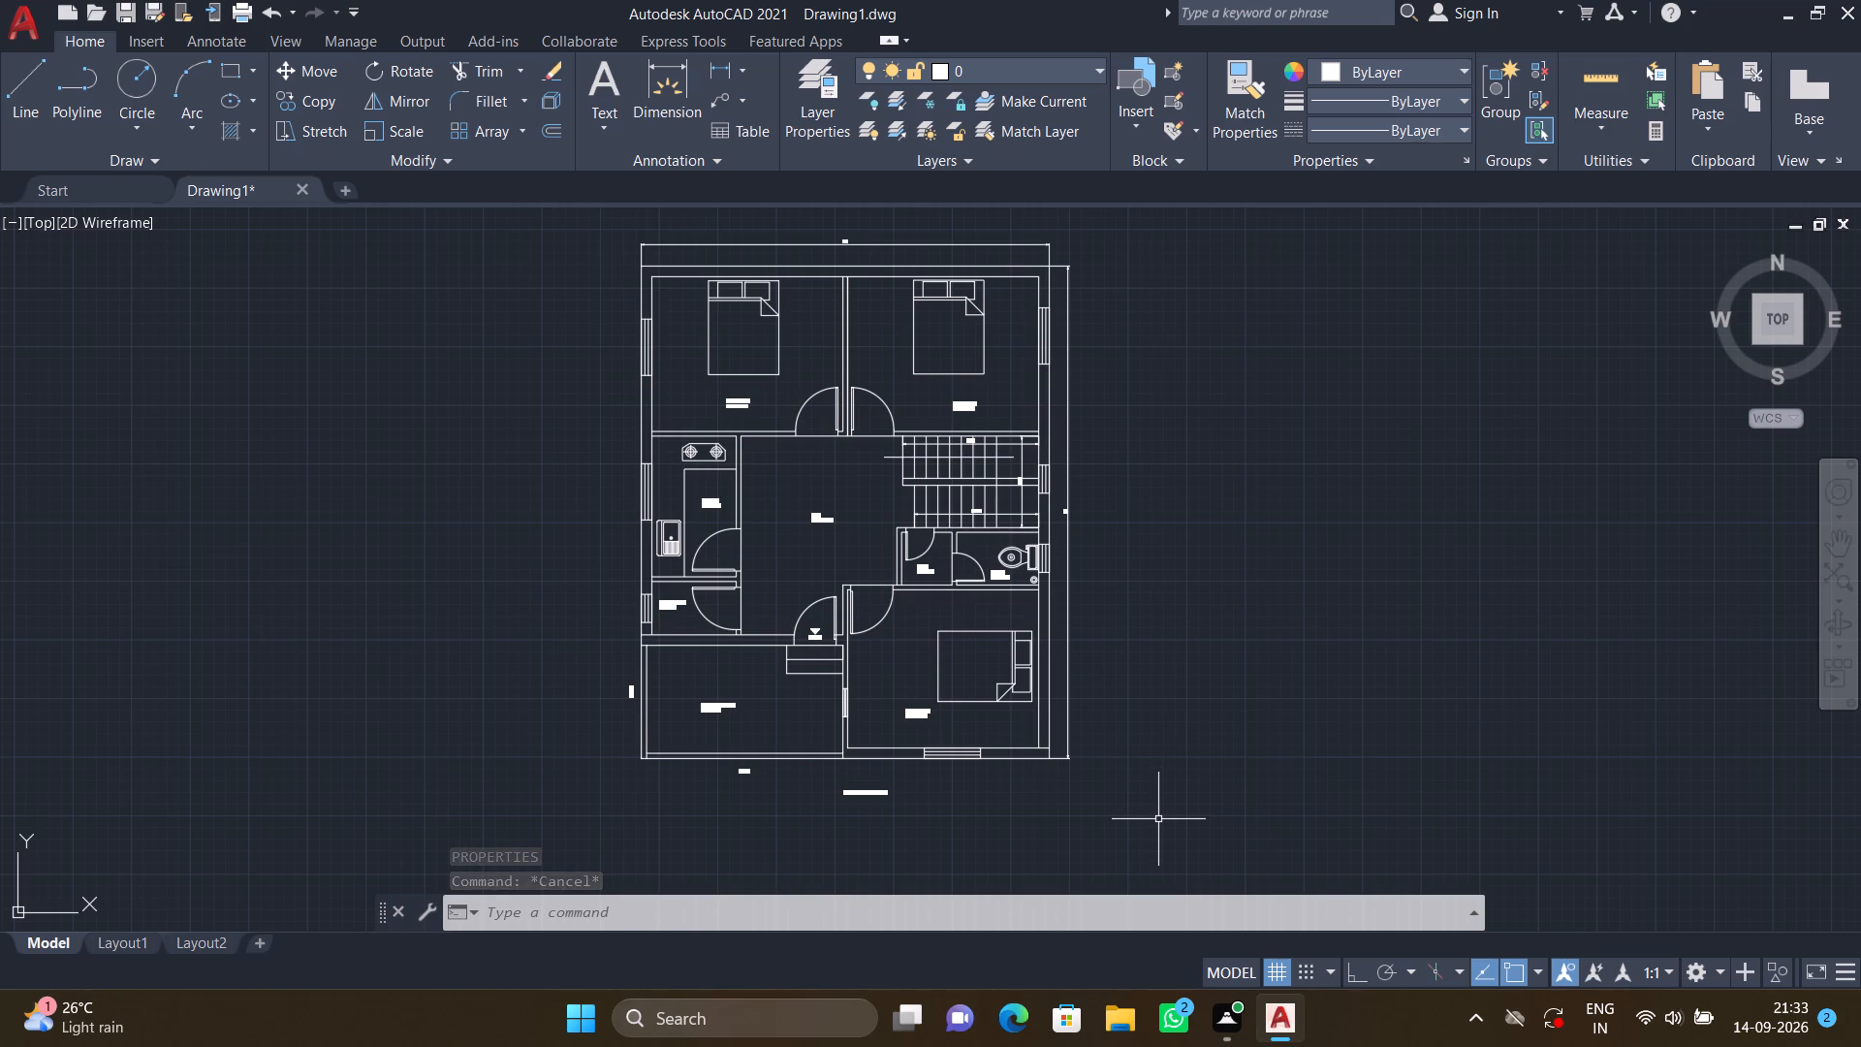
Check the file saving settings in Options.
text(OP)
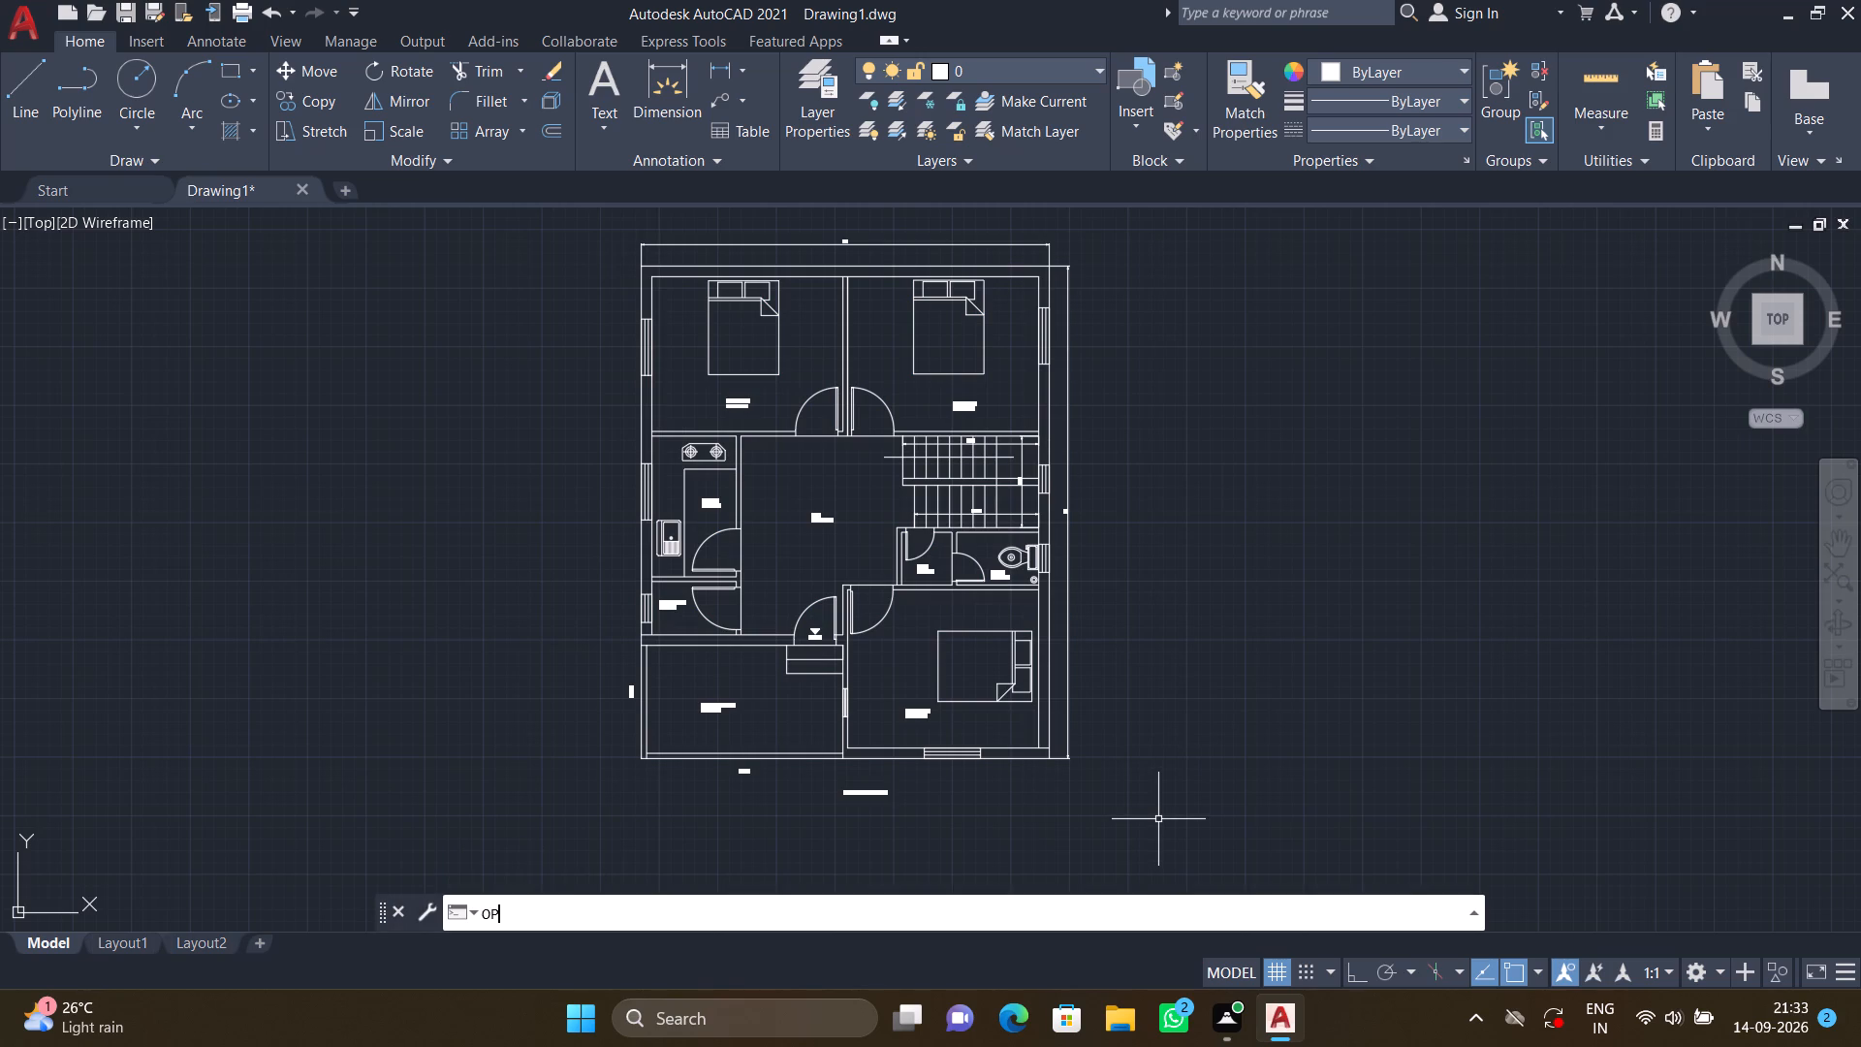
key(Return)
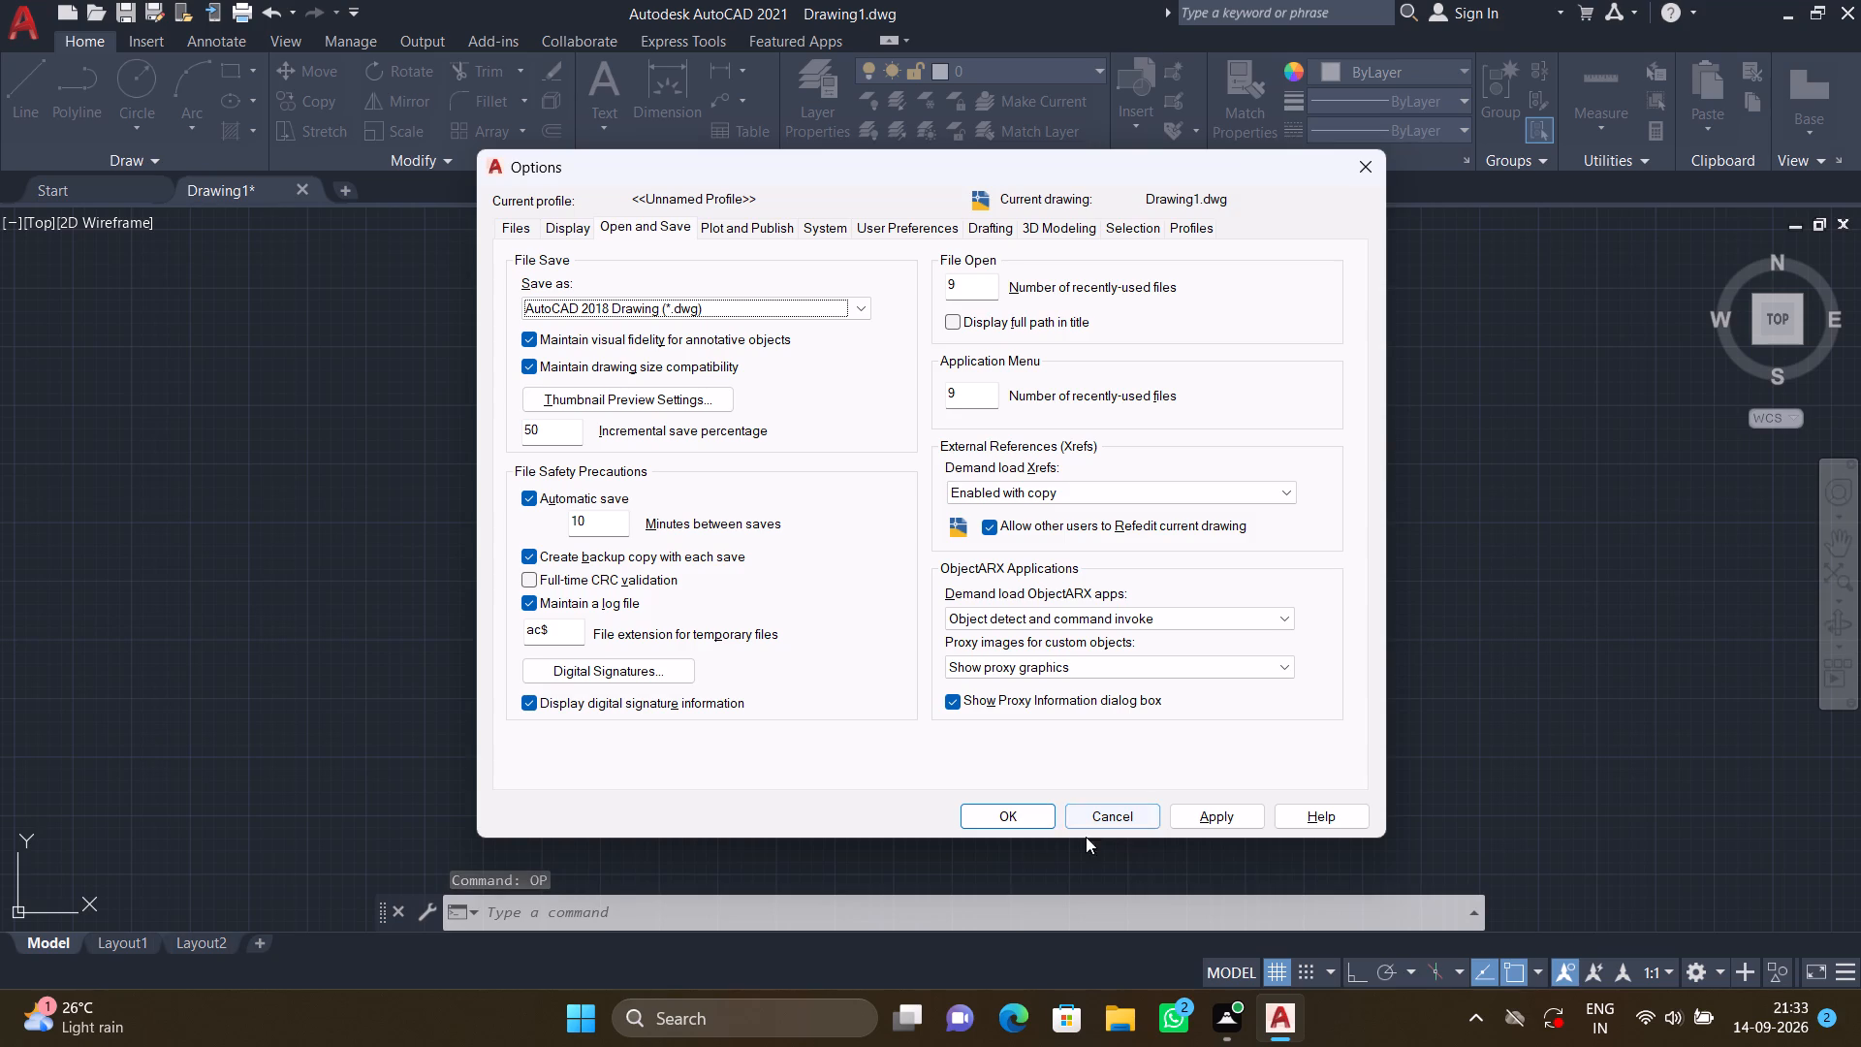
click(1020, 821)
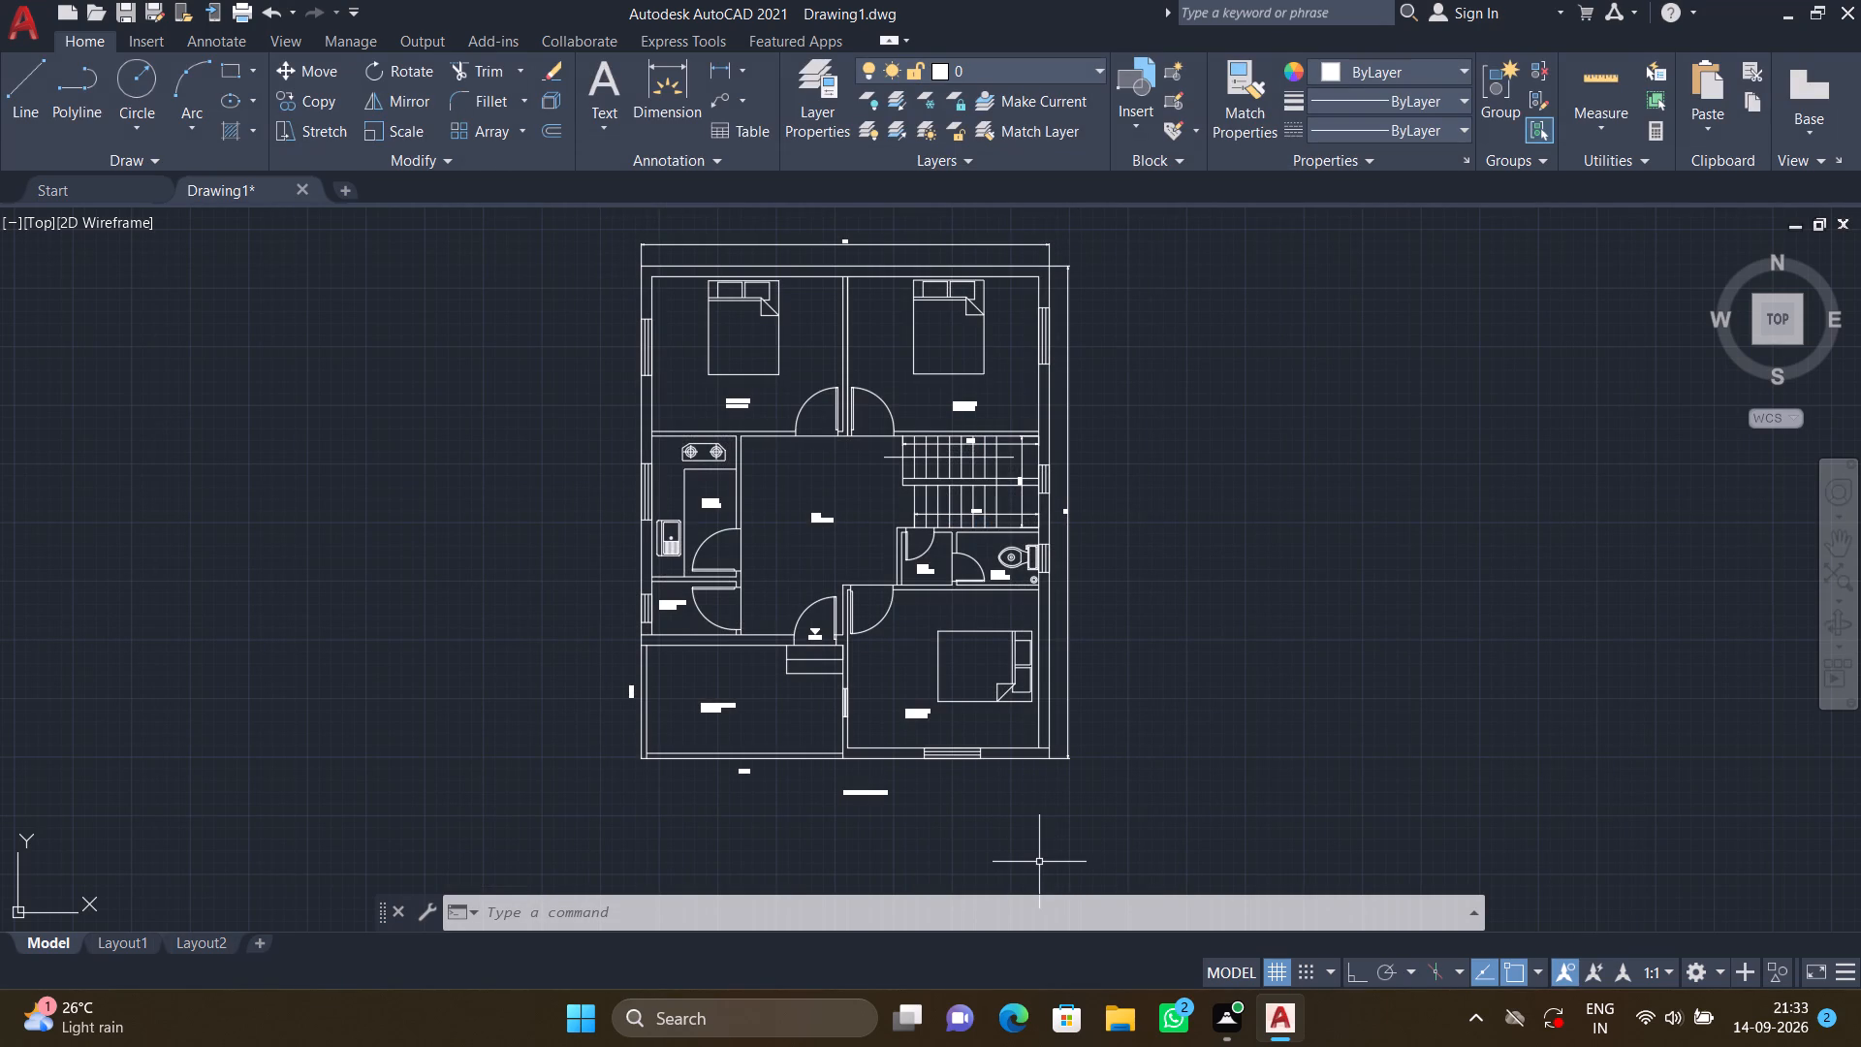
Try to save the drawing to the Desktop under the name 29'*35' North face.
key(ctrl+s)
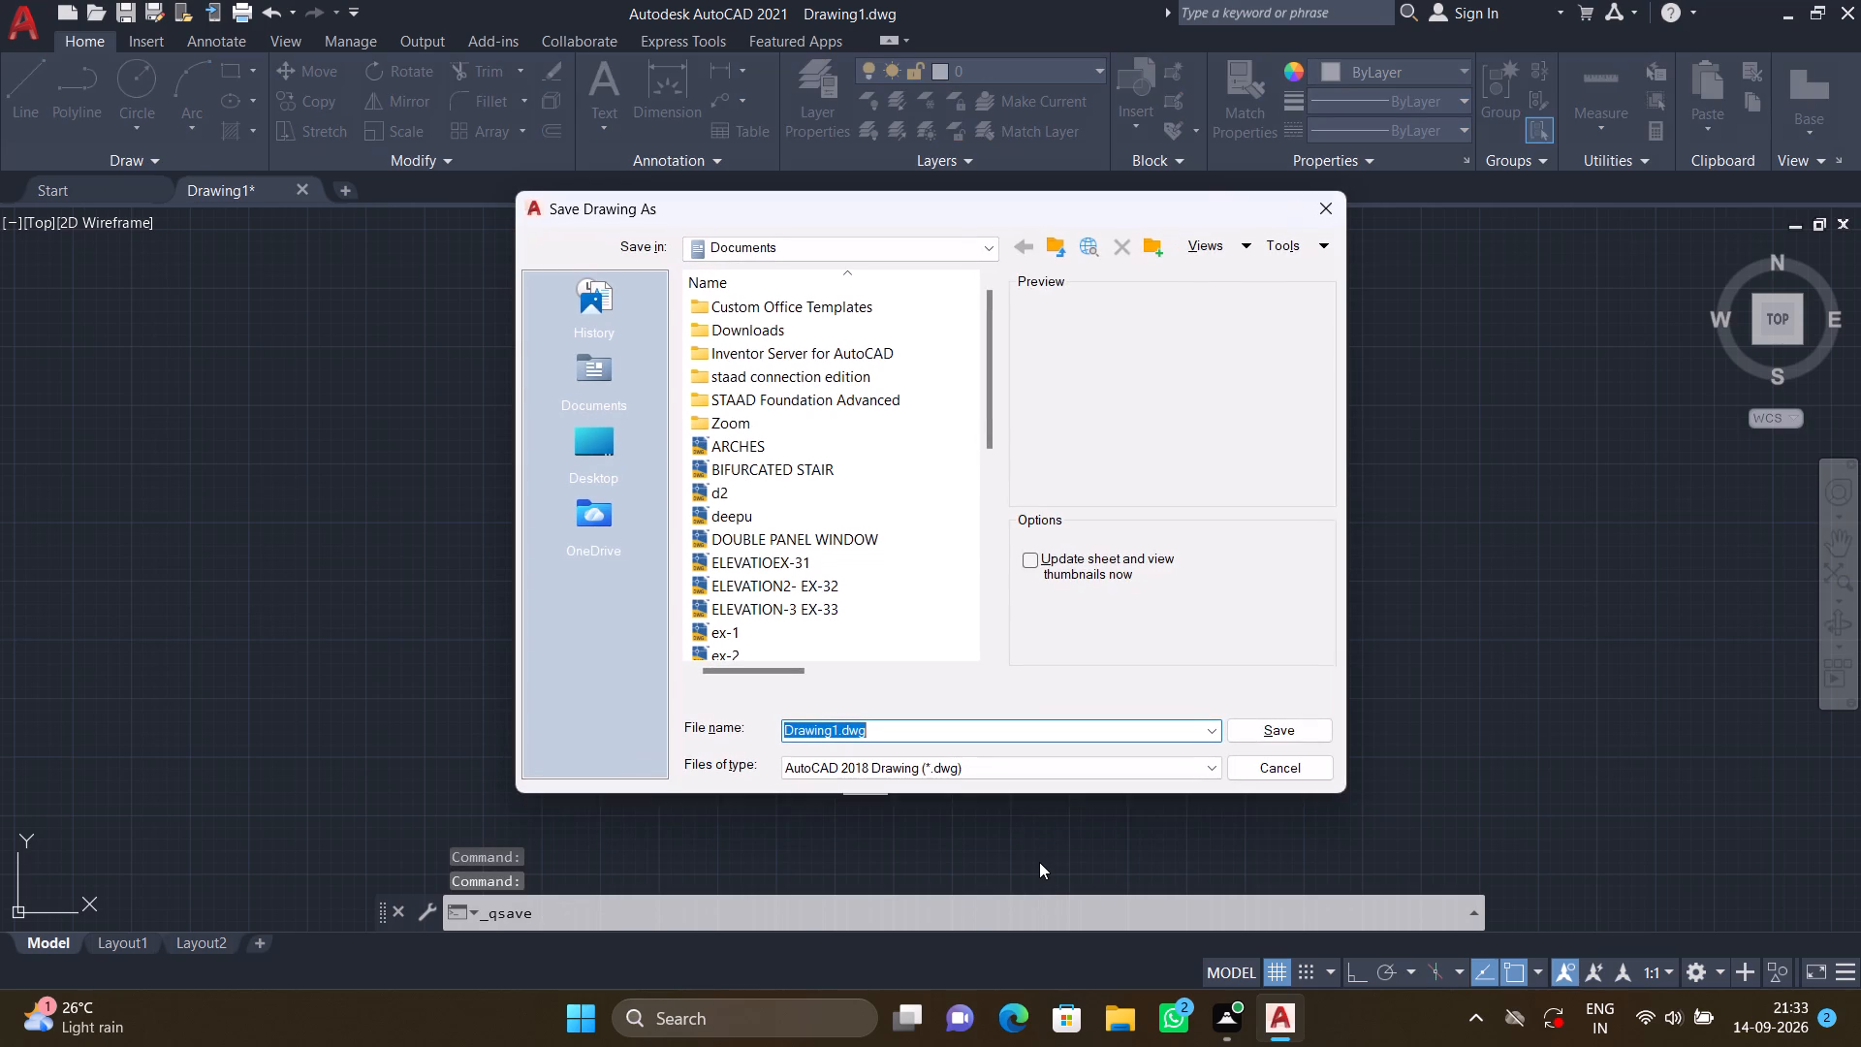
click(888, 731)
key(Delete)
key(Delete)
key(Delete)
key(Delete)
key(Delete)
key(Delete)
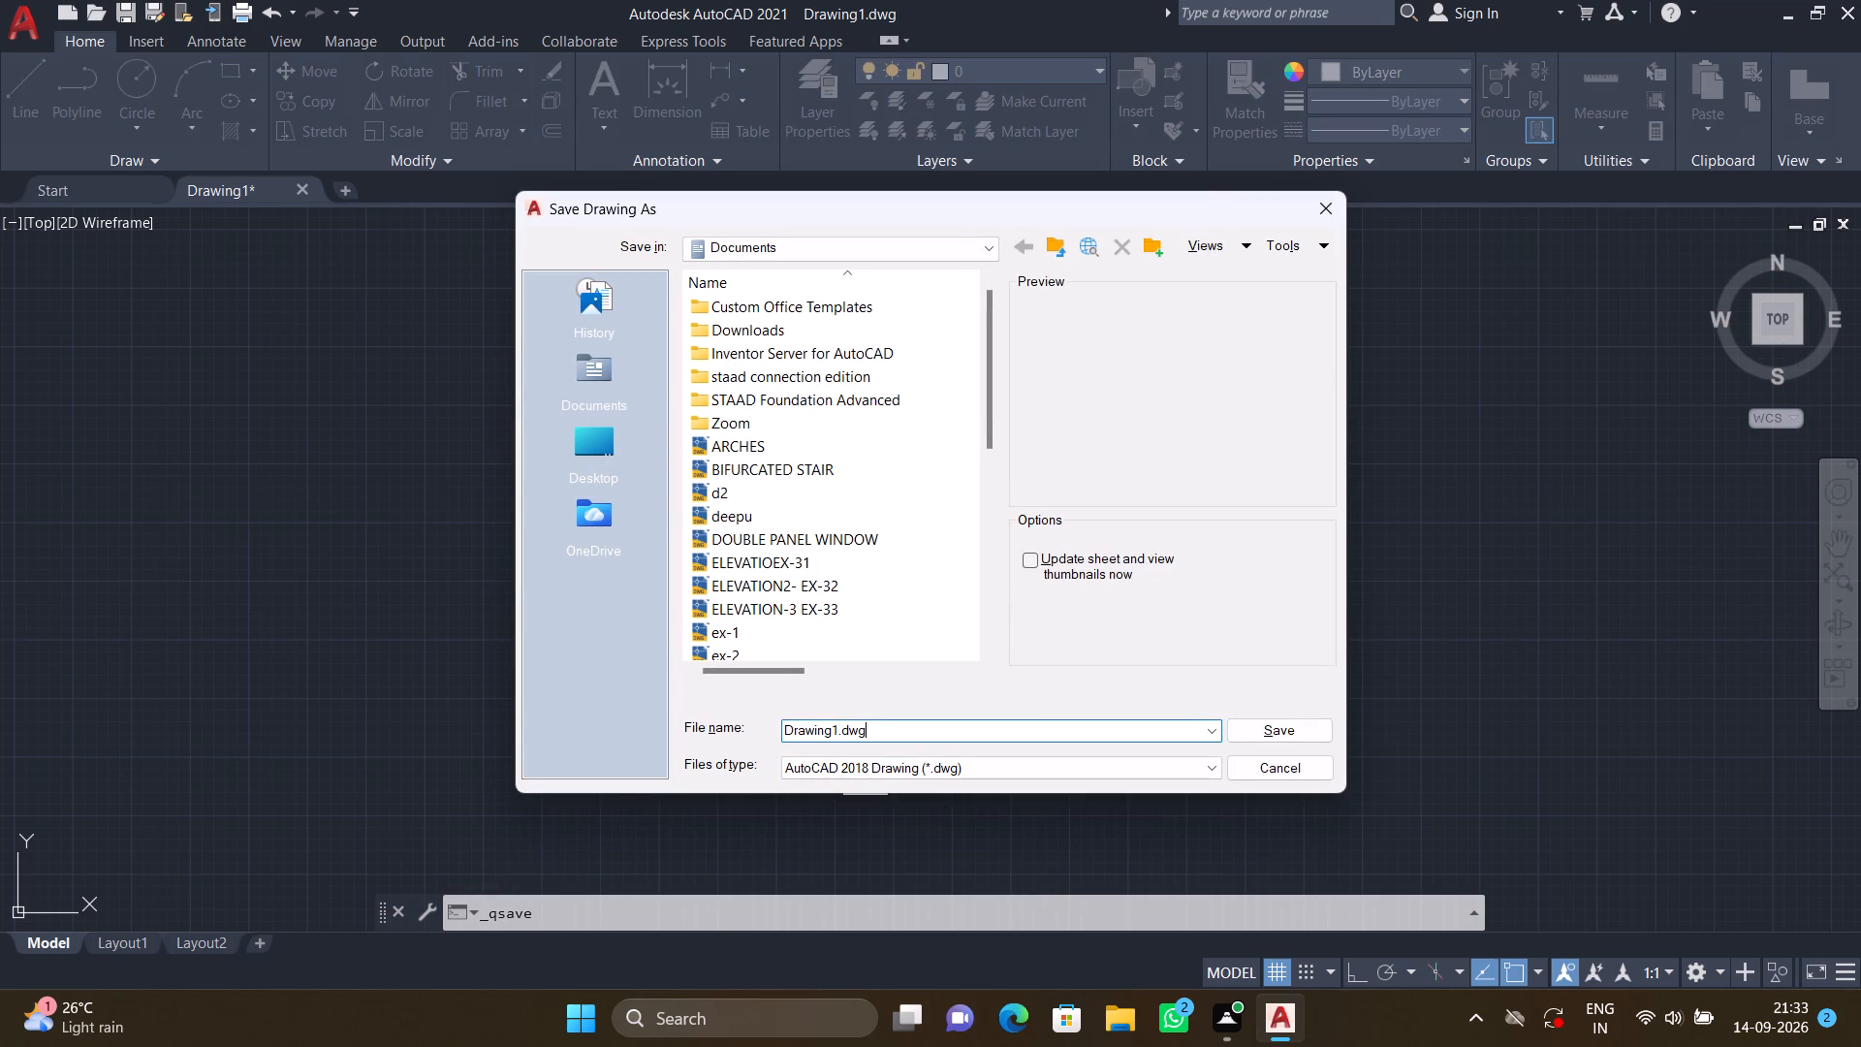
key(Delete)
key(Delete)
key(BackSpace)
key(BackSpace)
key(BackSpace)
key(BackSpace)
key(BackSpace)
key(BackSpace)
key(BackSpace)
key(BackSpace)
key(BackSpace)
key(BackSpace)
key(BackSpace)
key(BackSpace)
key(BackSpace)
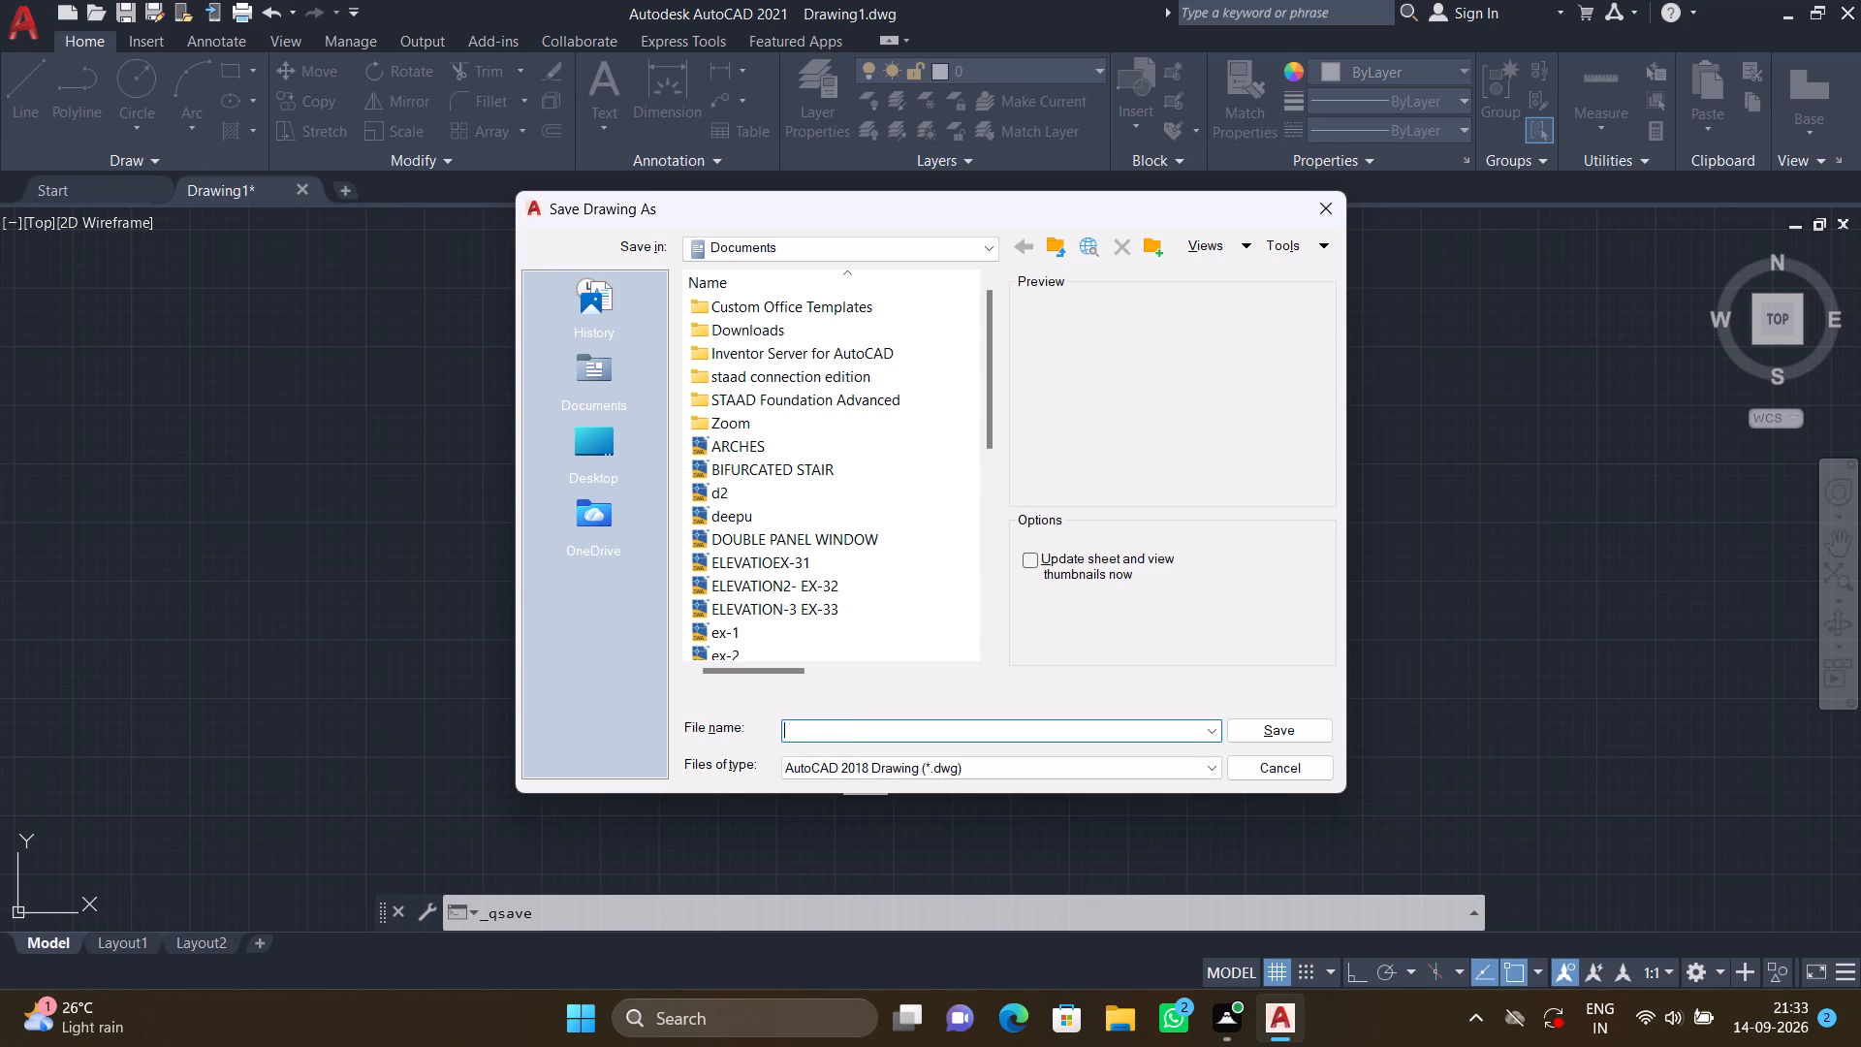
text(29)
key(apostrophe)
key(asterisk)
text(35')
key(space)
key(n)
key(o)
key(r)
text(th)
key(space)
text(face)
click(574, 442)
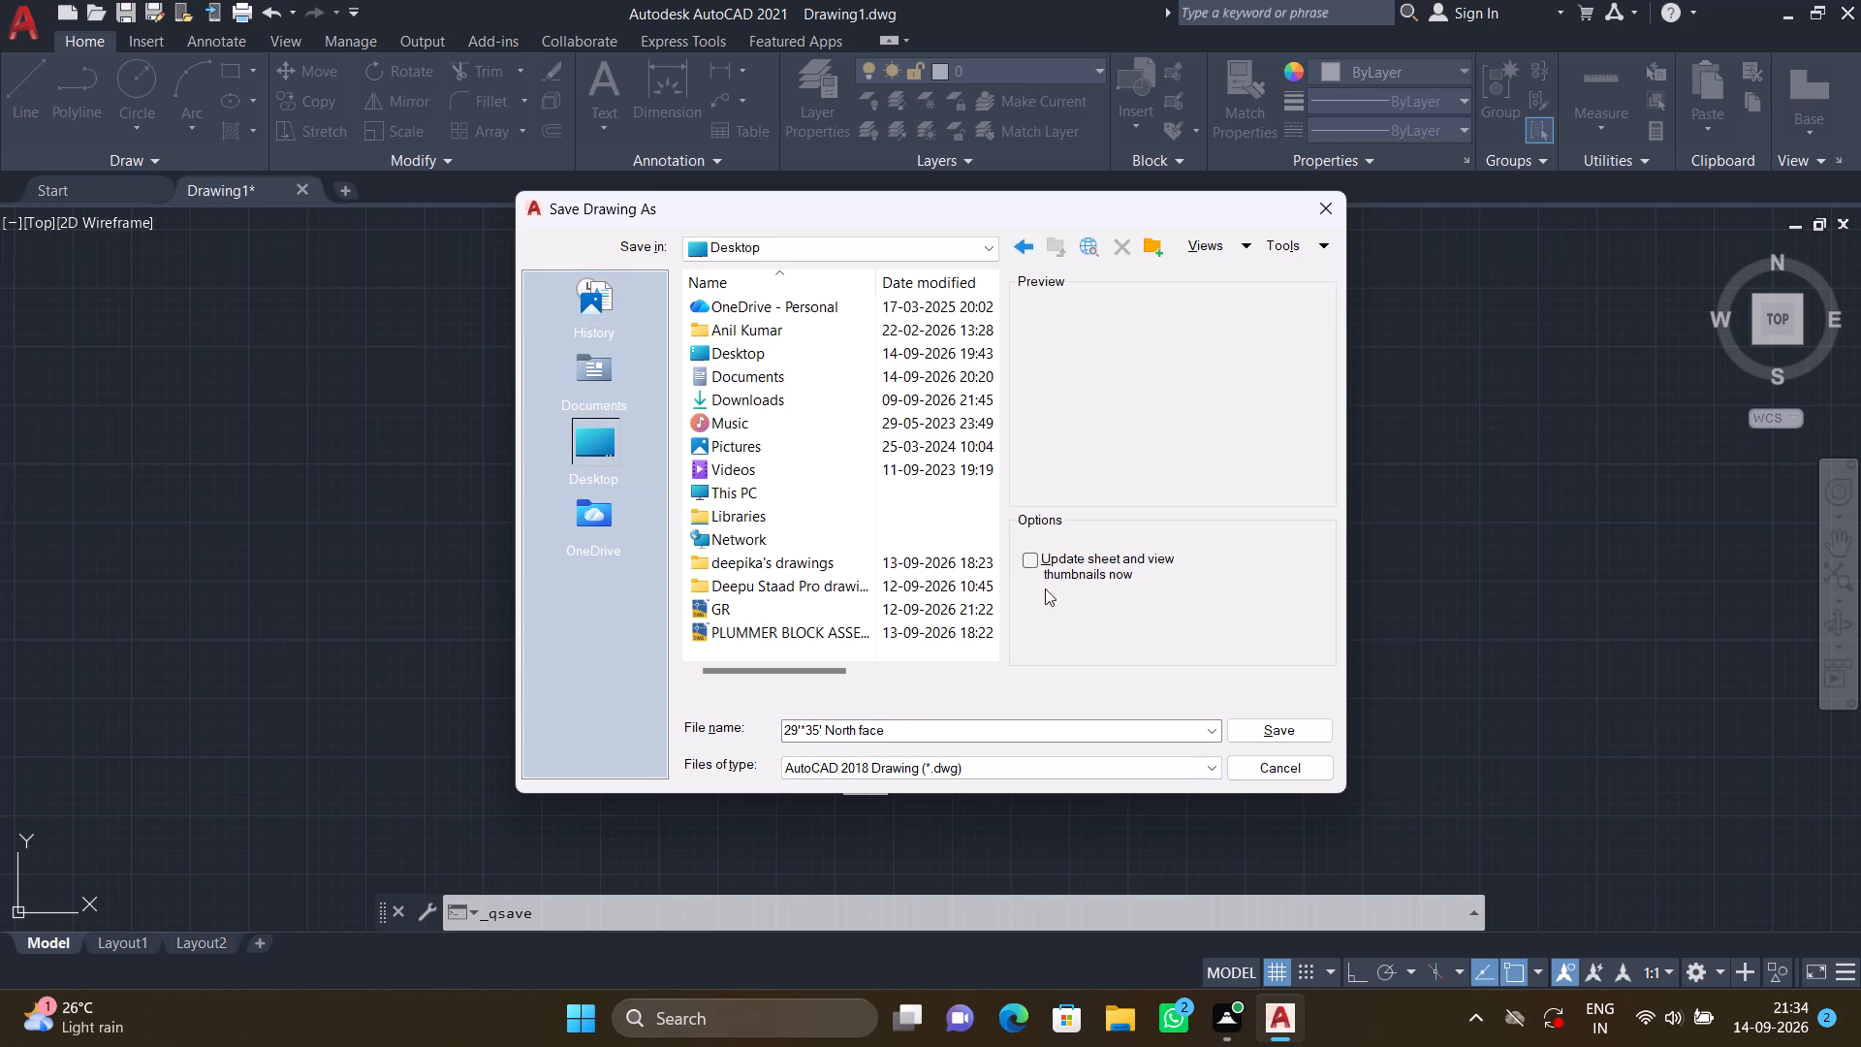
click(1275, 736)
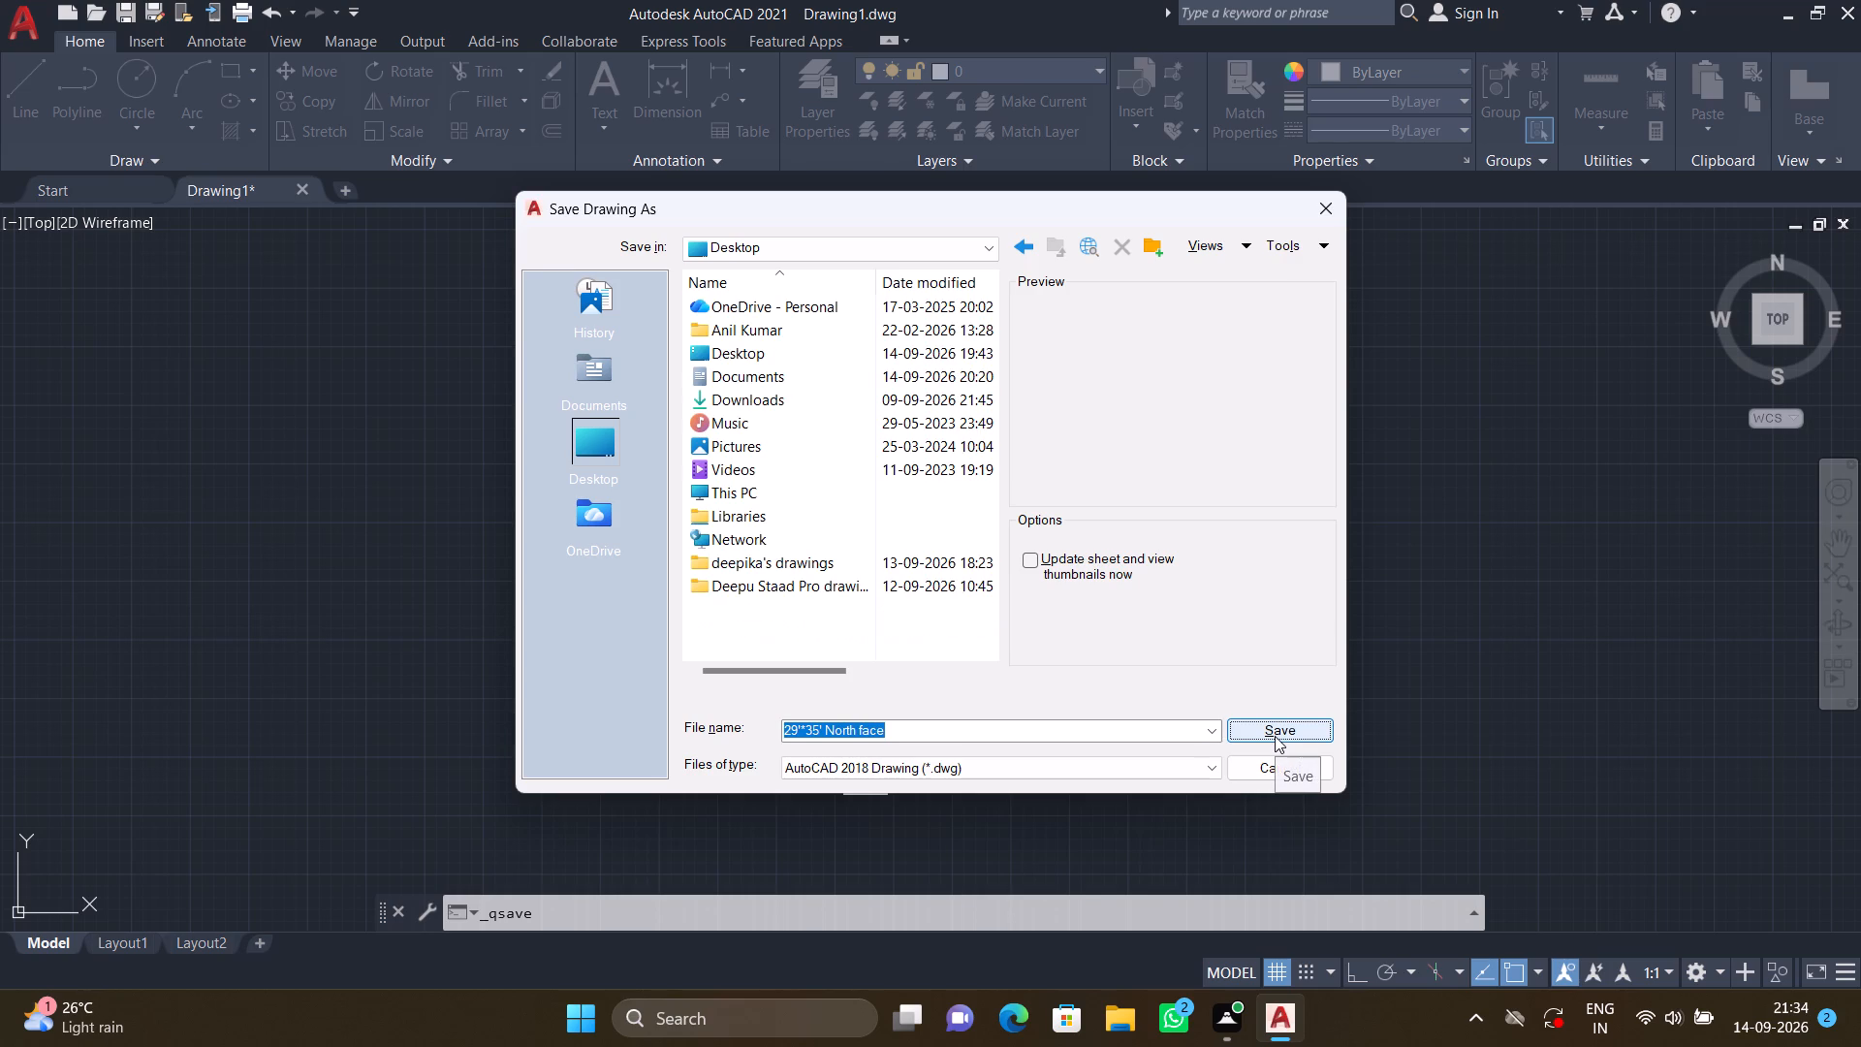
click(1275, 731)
Save the drawing to the Desktop under the name "ground floor plan north face".
key(BackSpace)
key(BackSpace)
key(BackSpace)
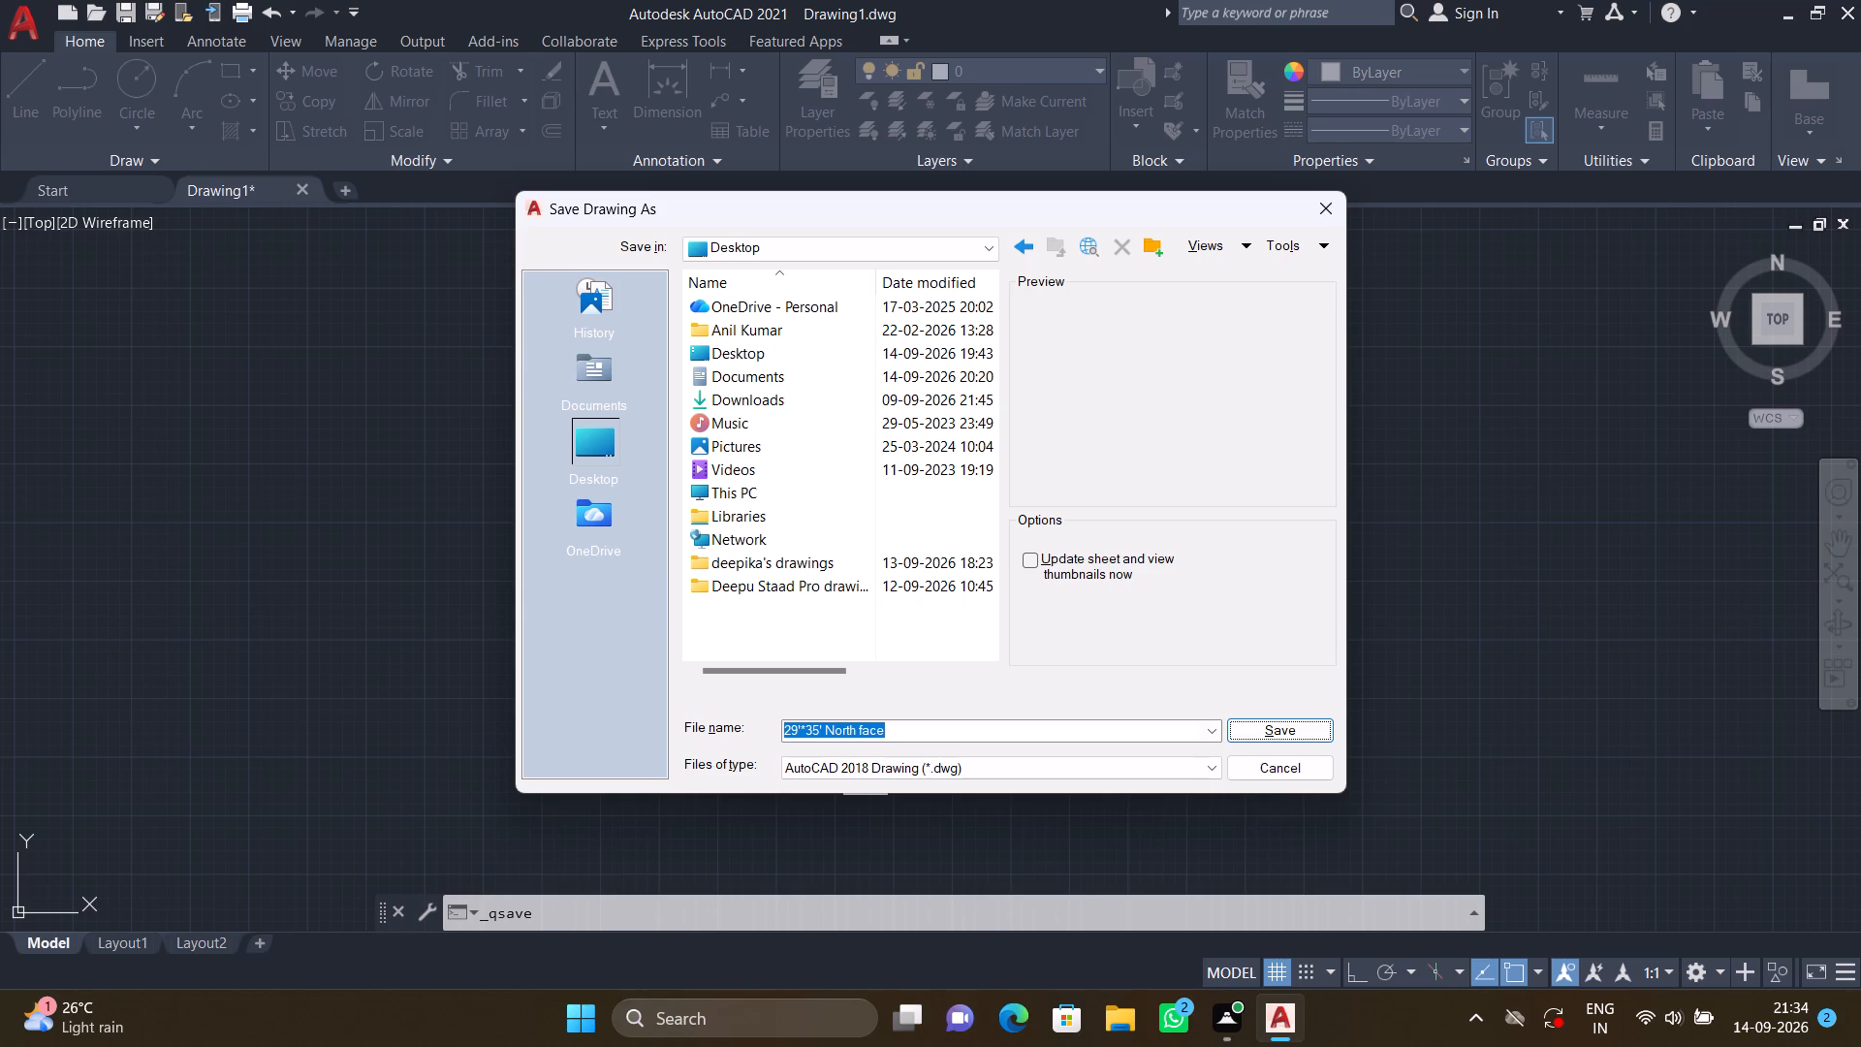
key(BackSpace)
key(BackSpace)
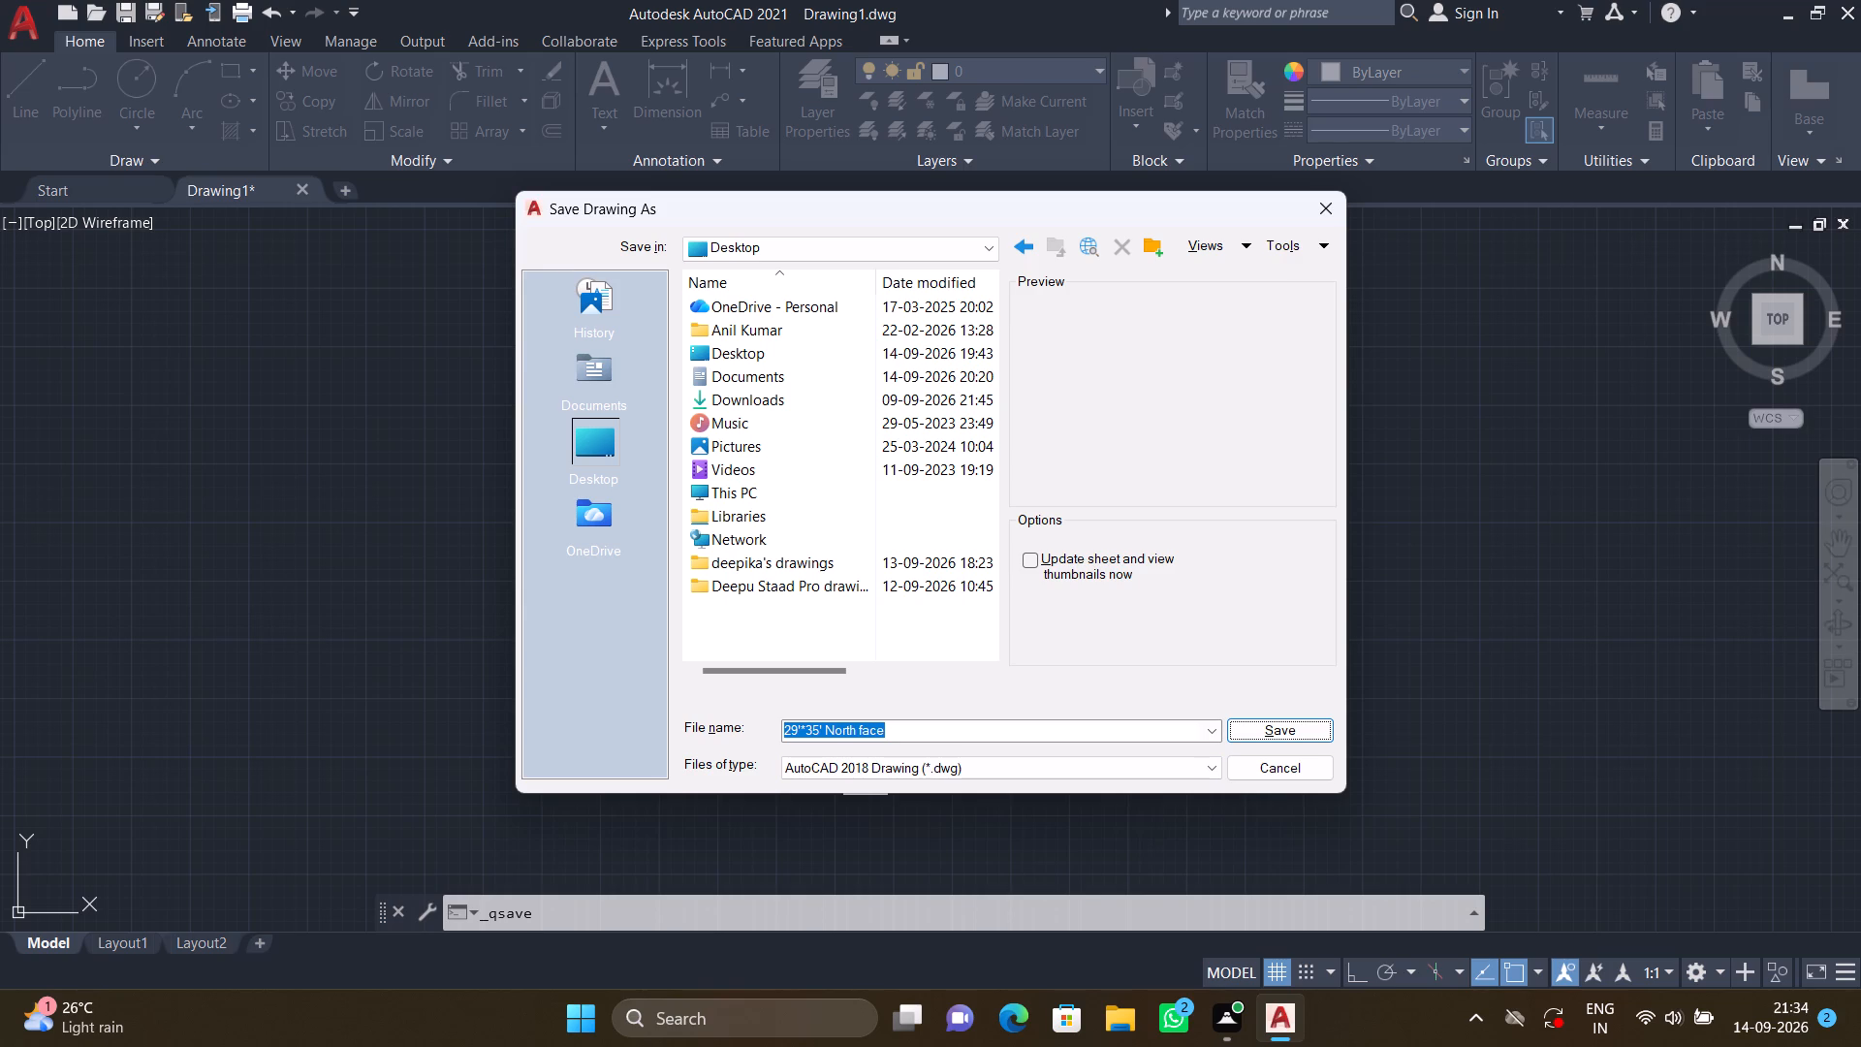
click(889, 731)
key(BackSpace)
key(BackSpace)
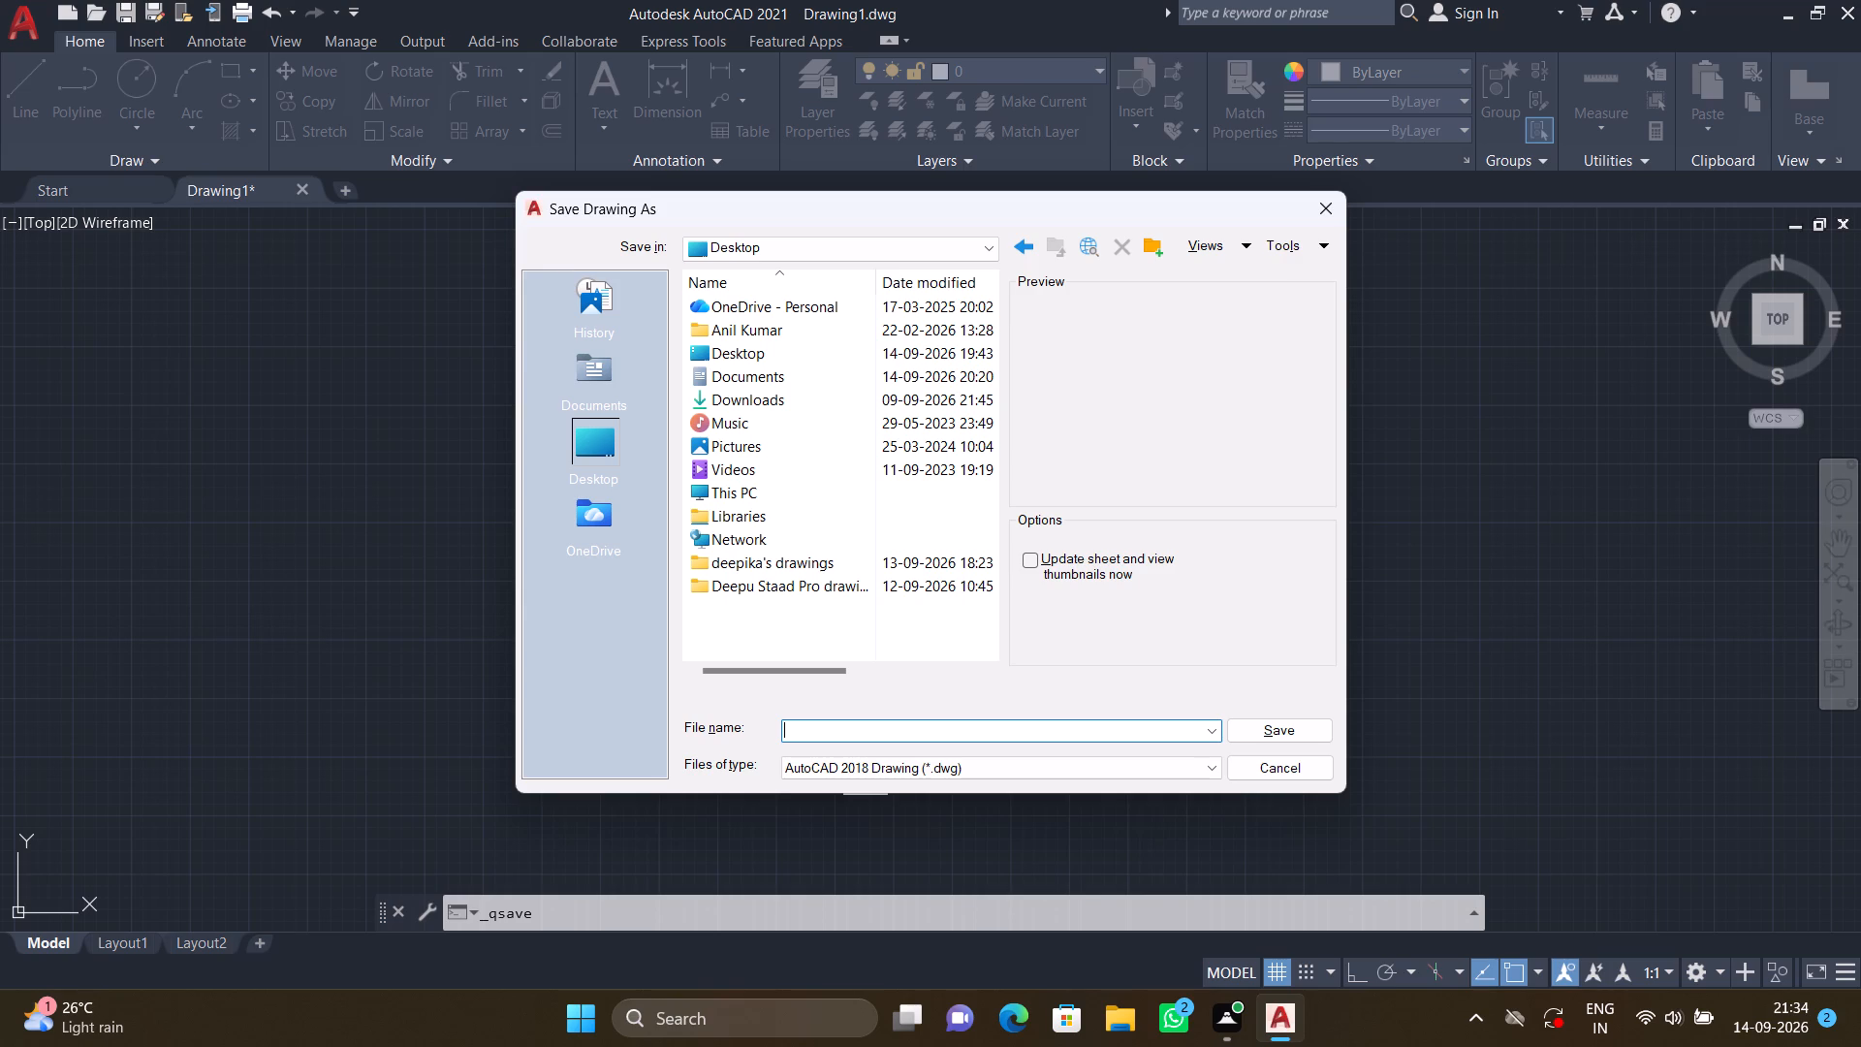
text(ground)
key(space)
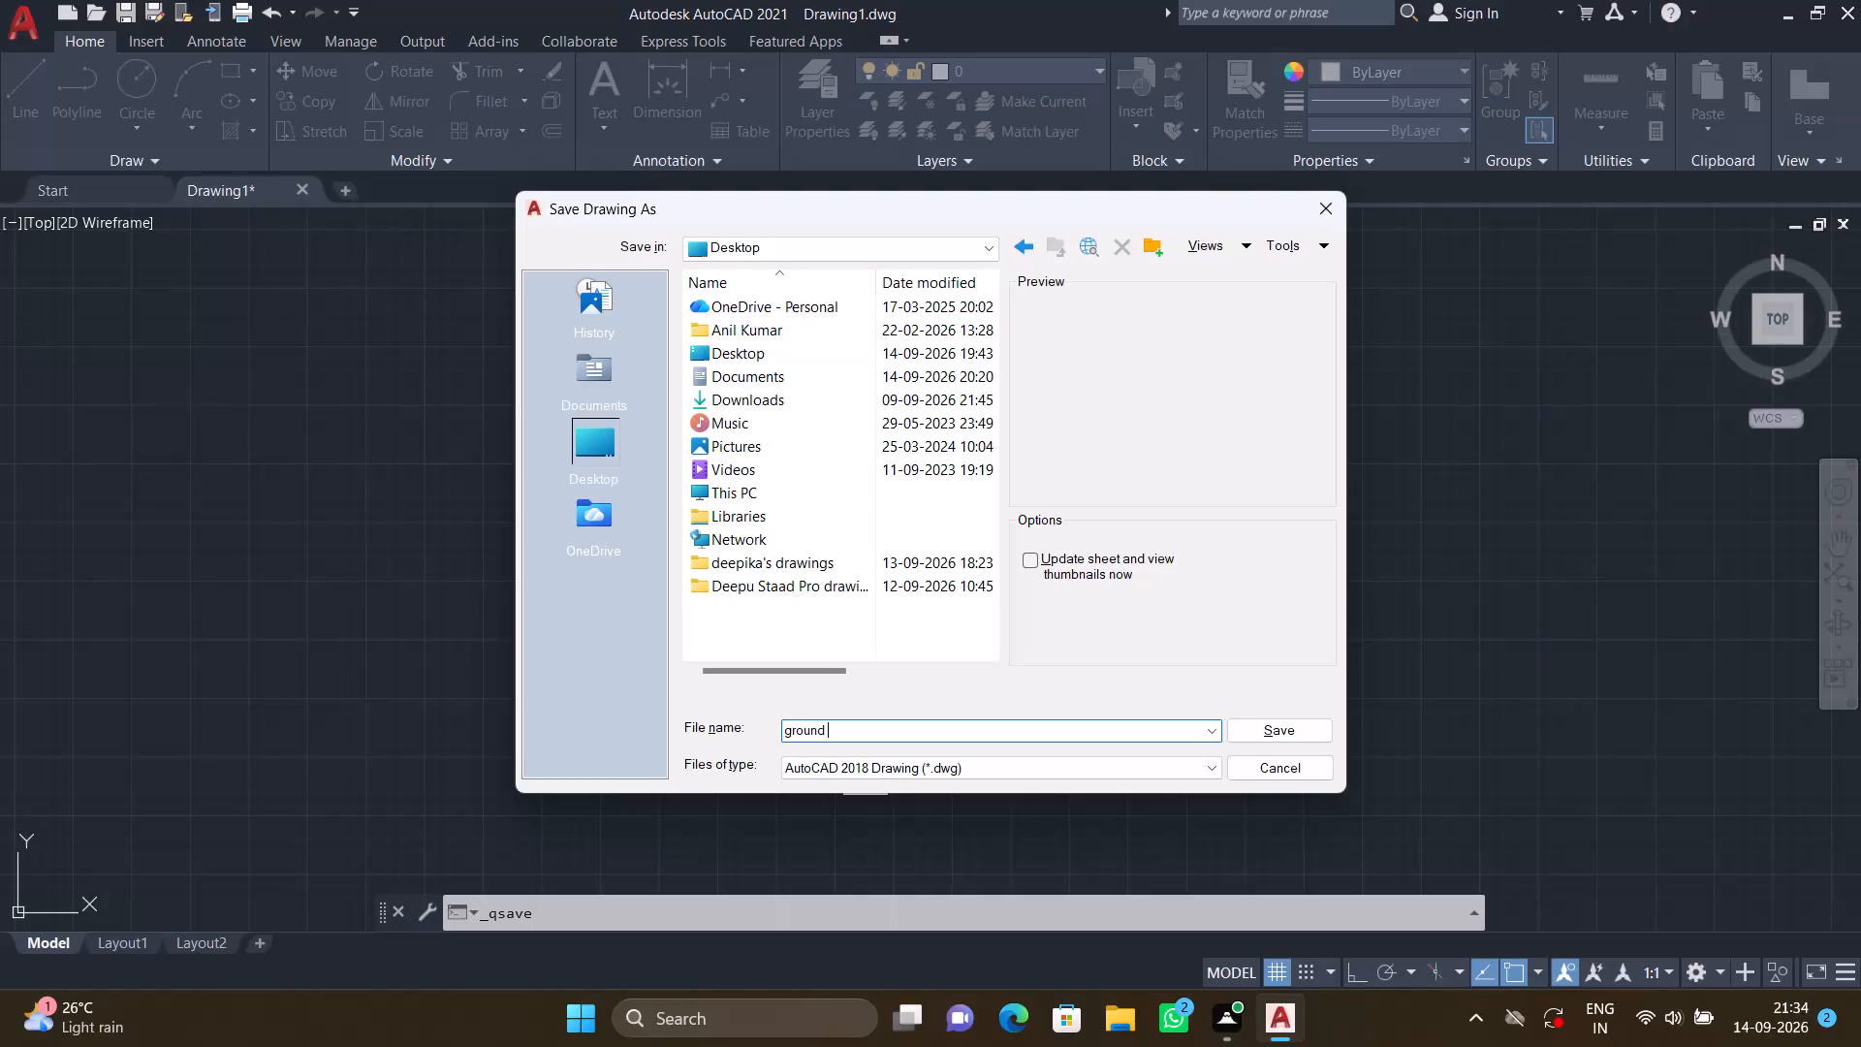
text(floor plan)
key(space)
text(north)
key(space)
text(face)
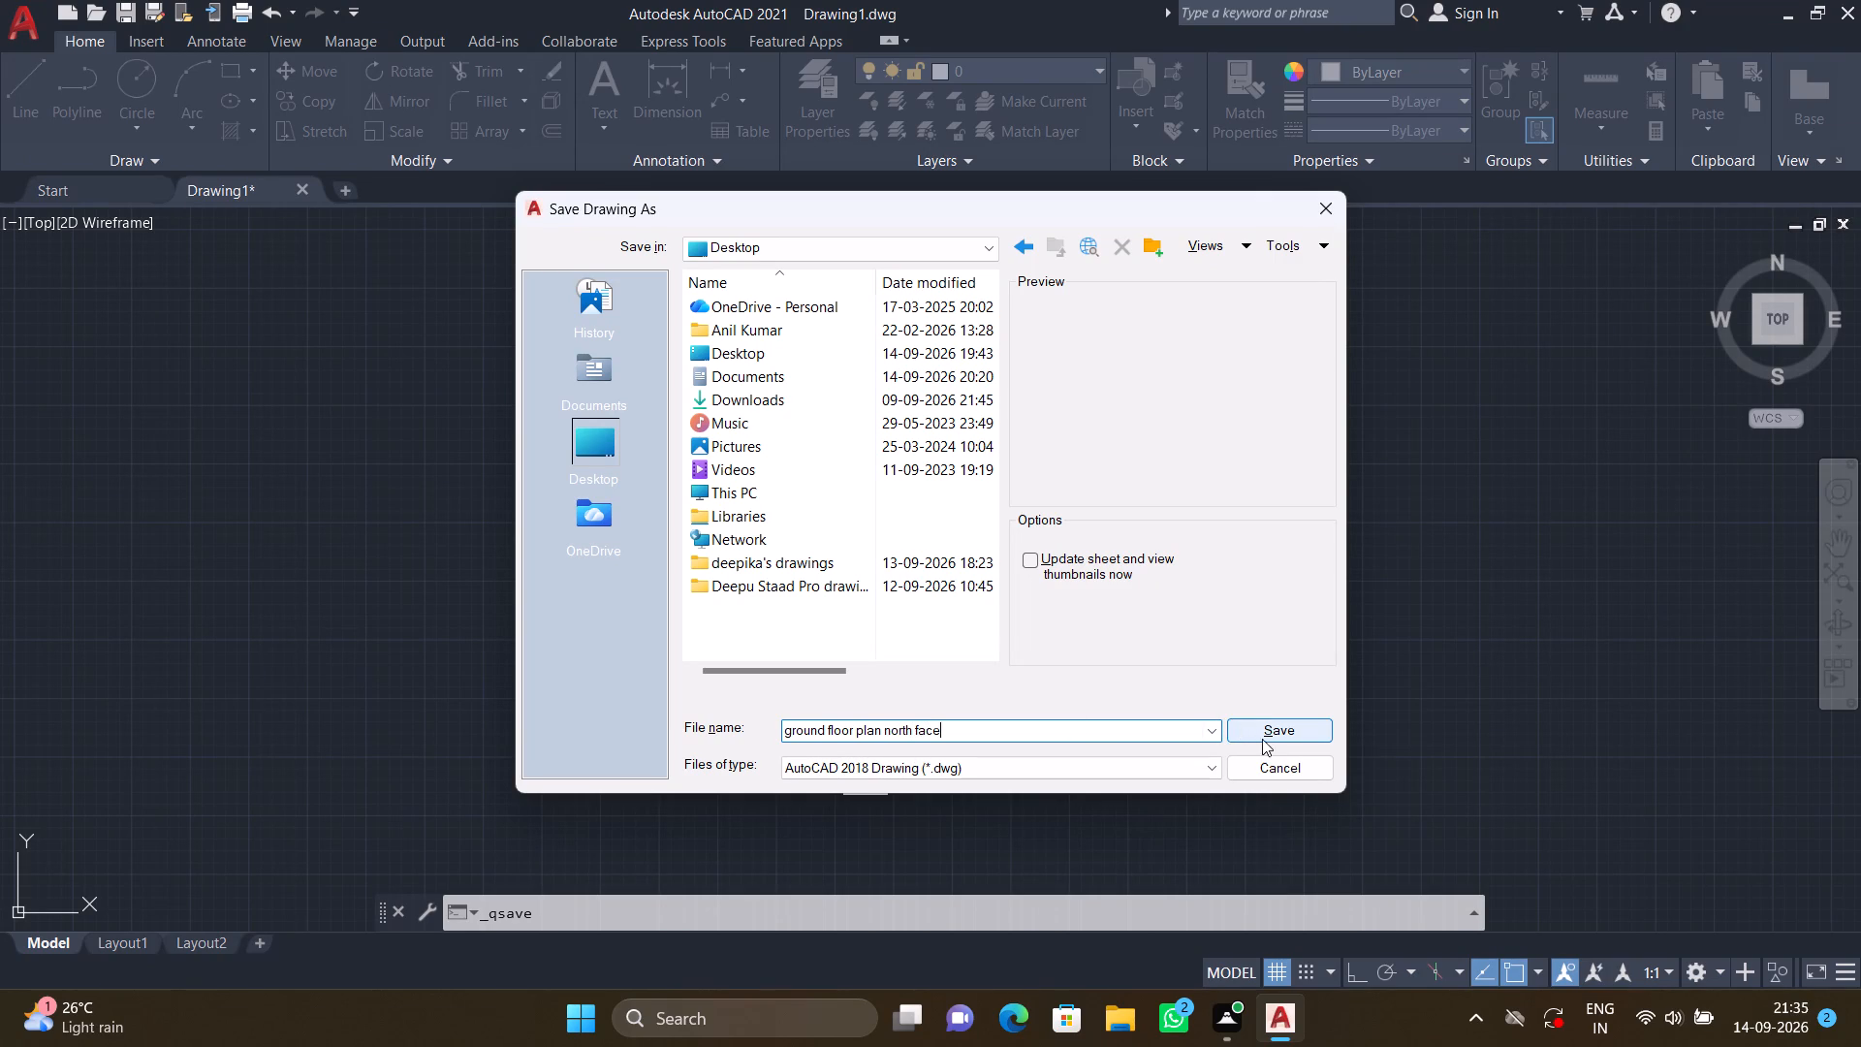
click(593, 457)
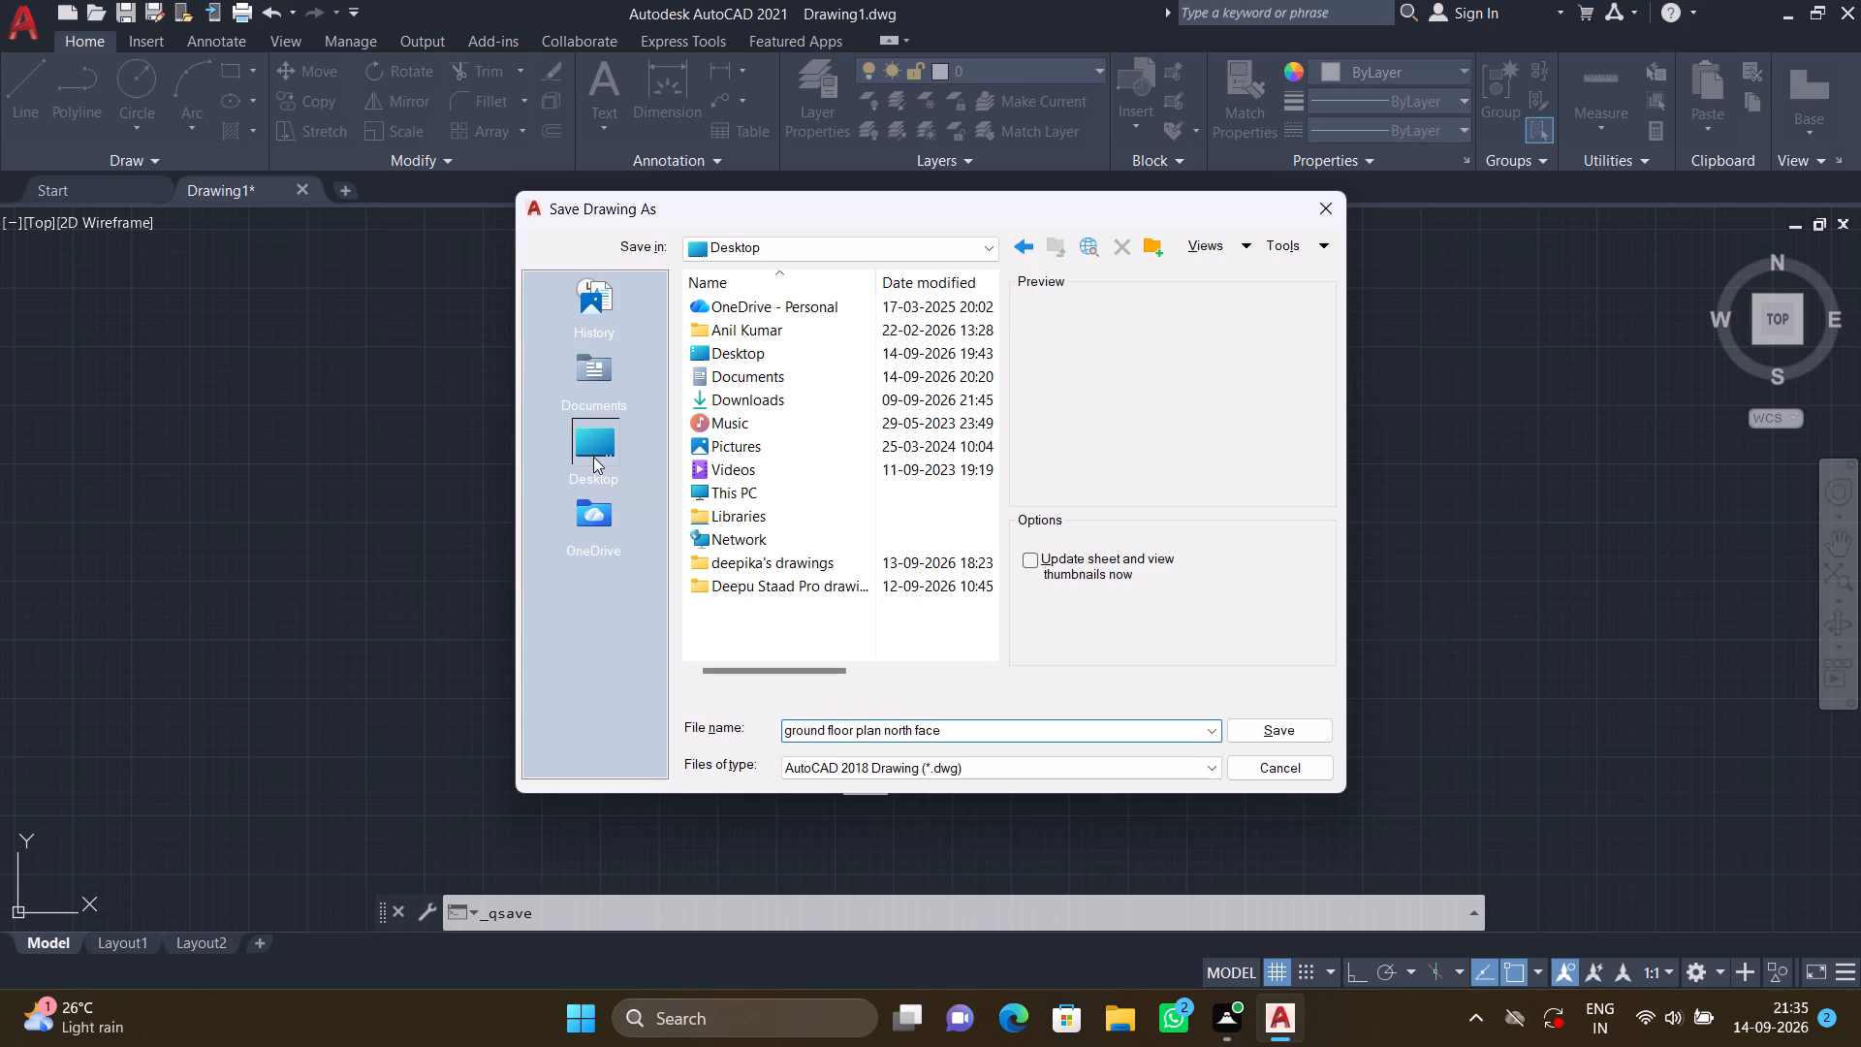
click(1290, 728)
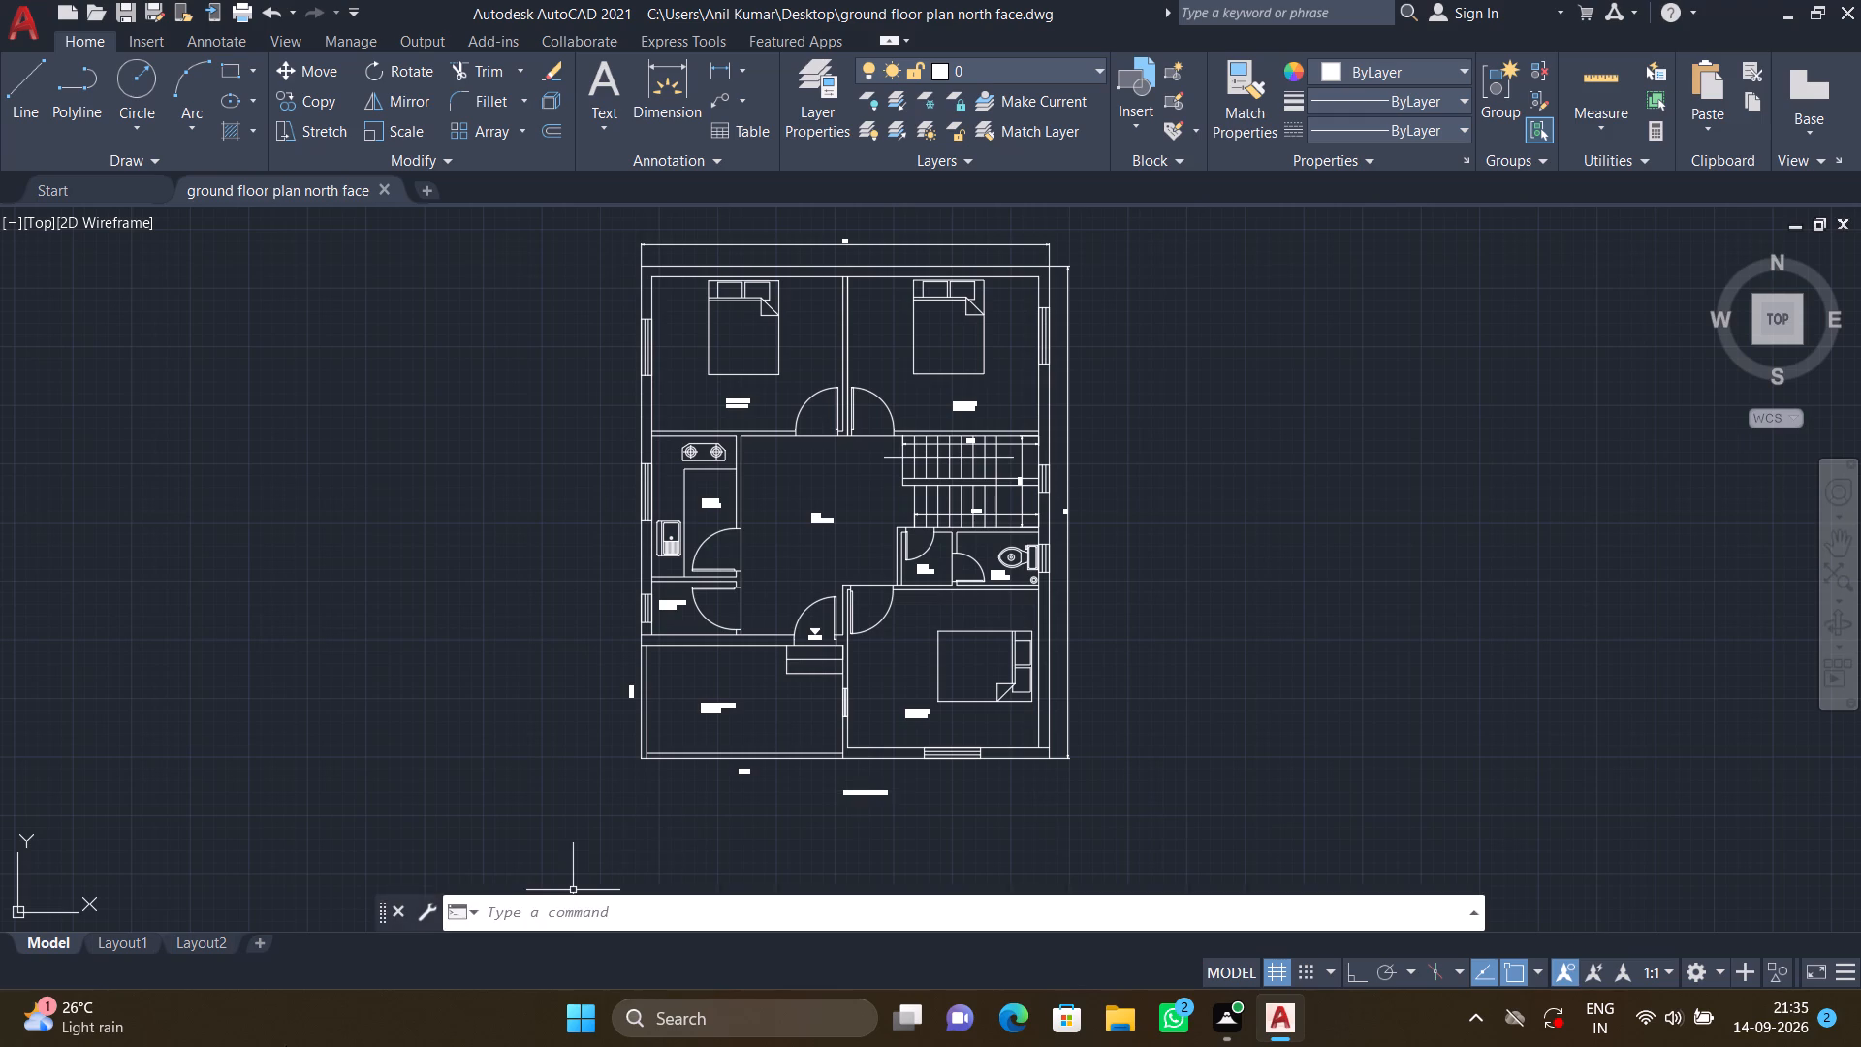
Switch to Layout1 and delete its existing viewport from the sheet.
click(115, 947)
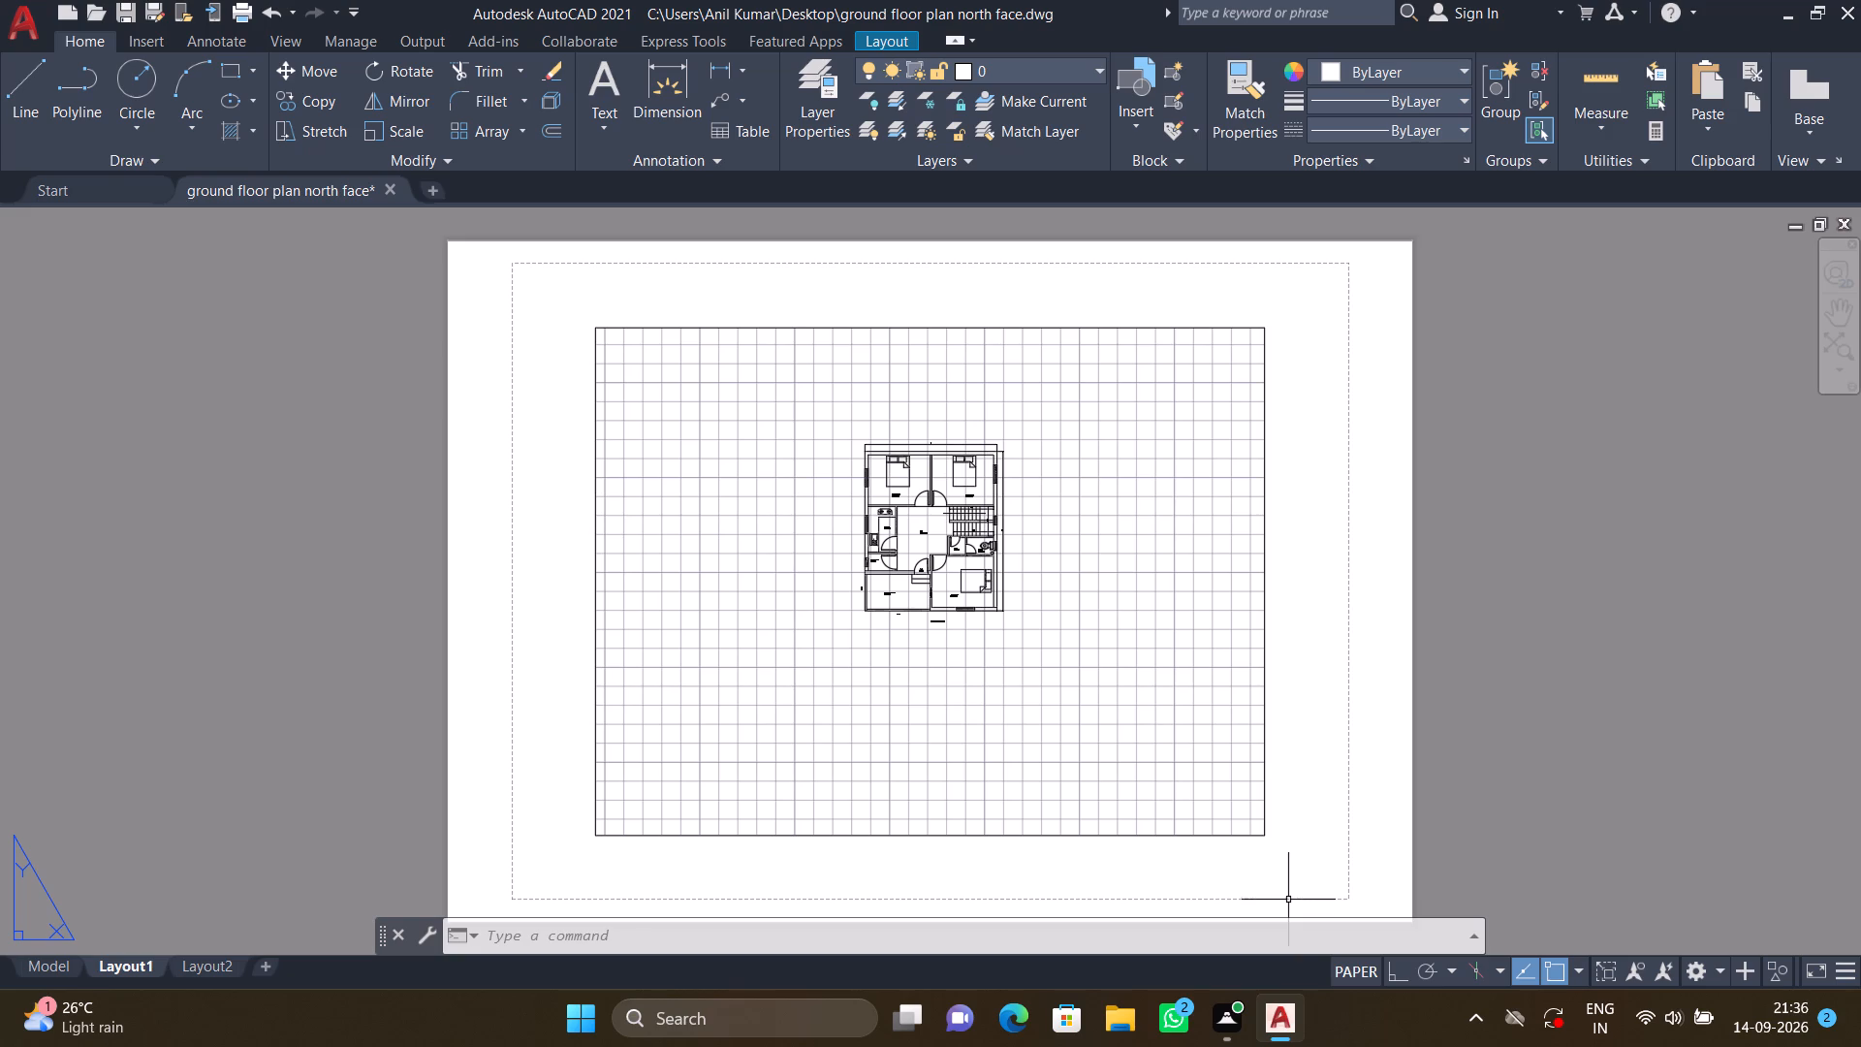
click(1369, 912)
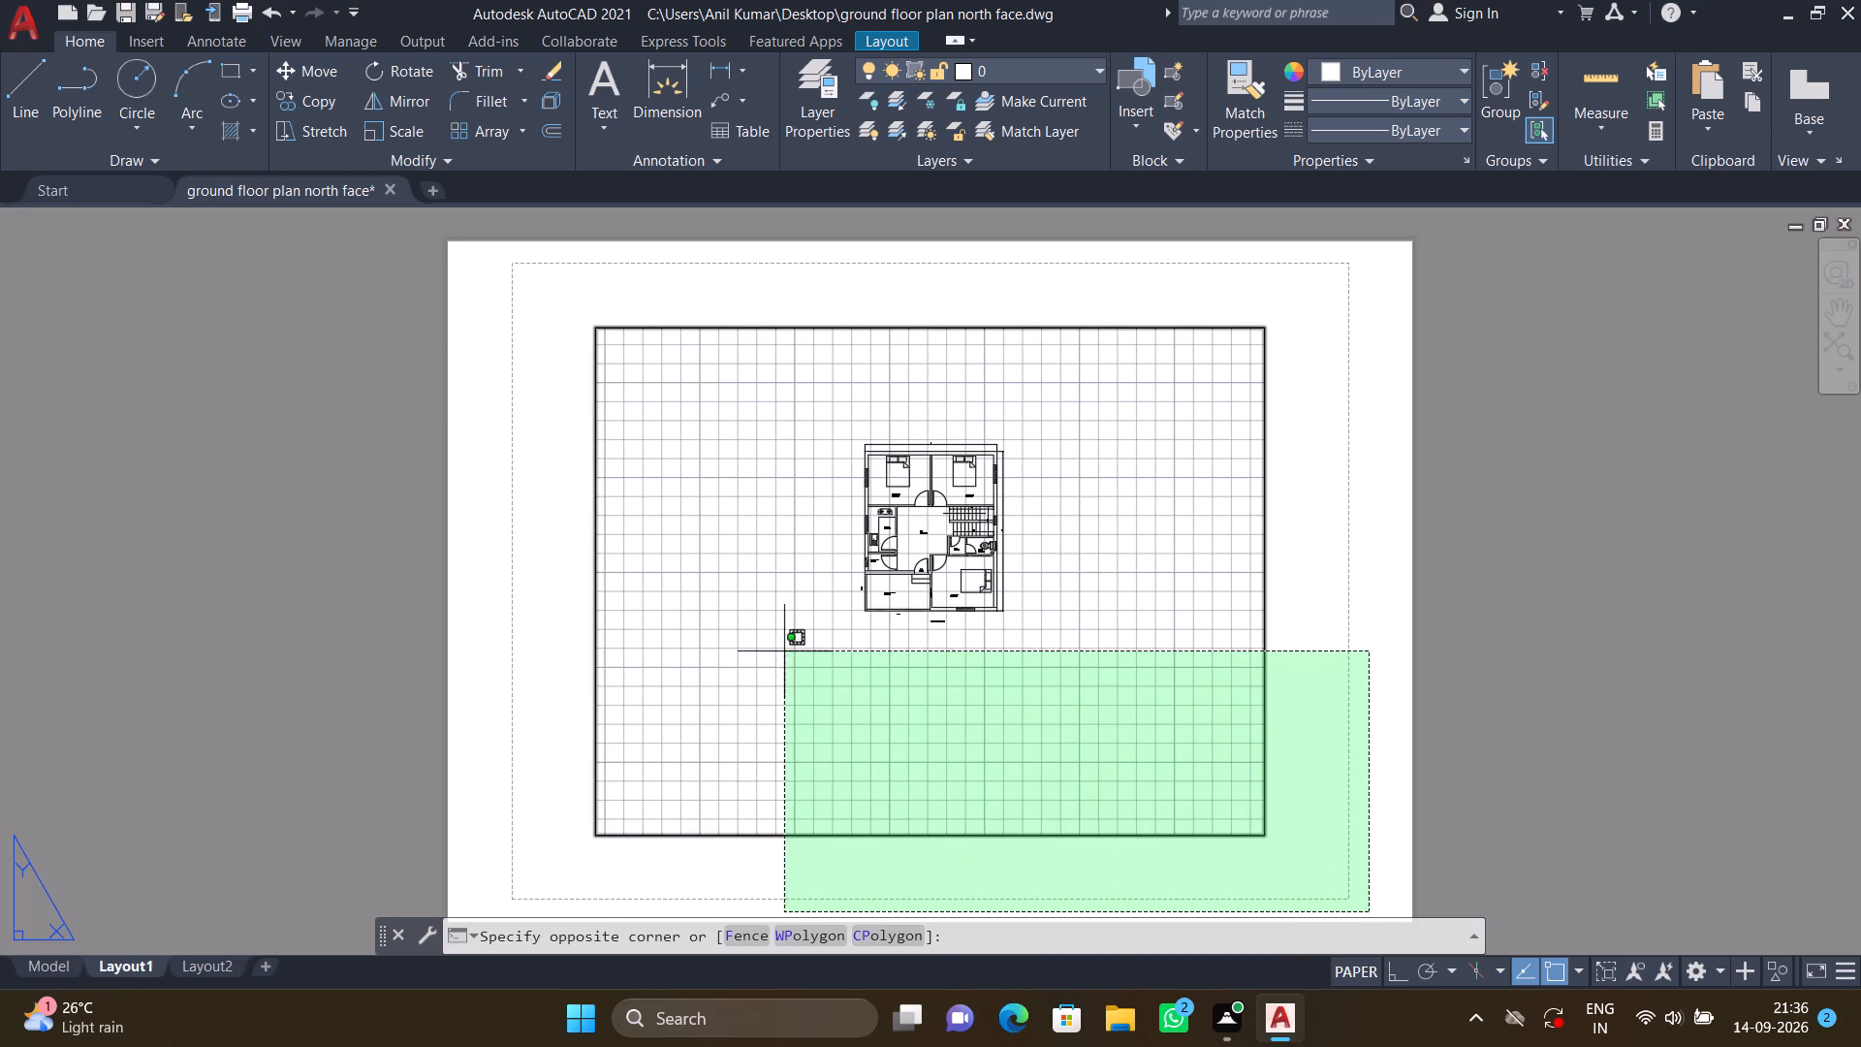
click(474, 248)
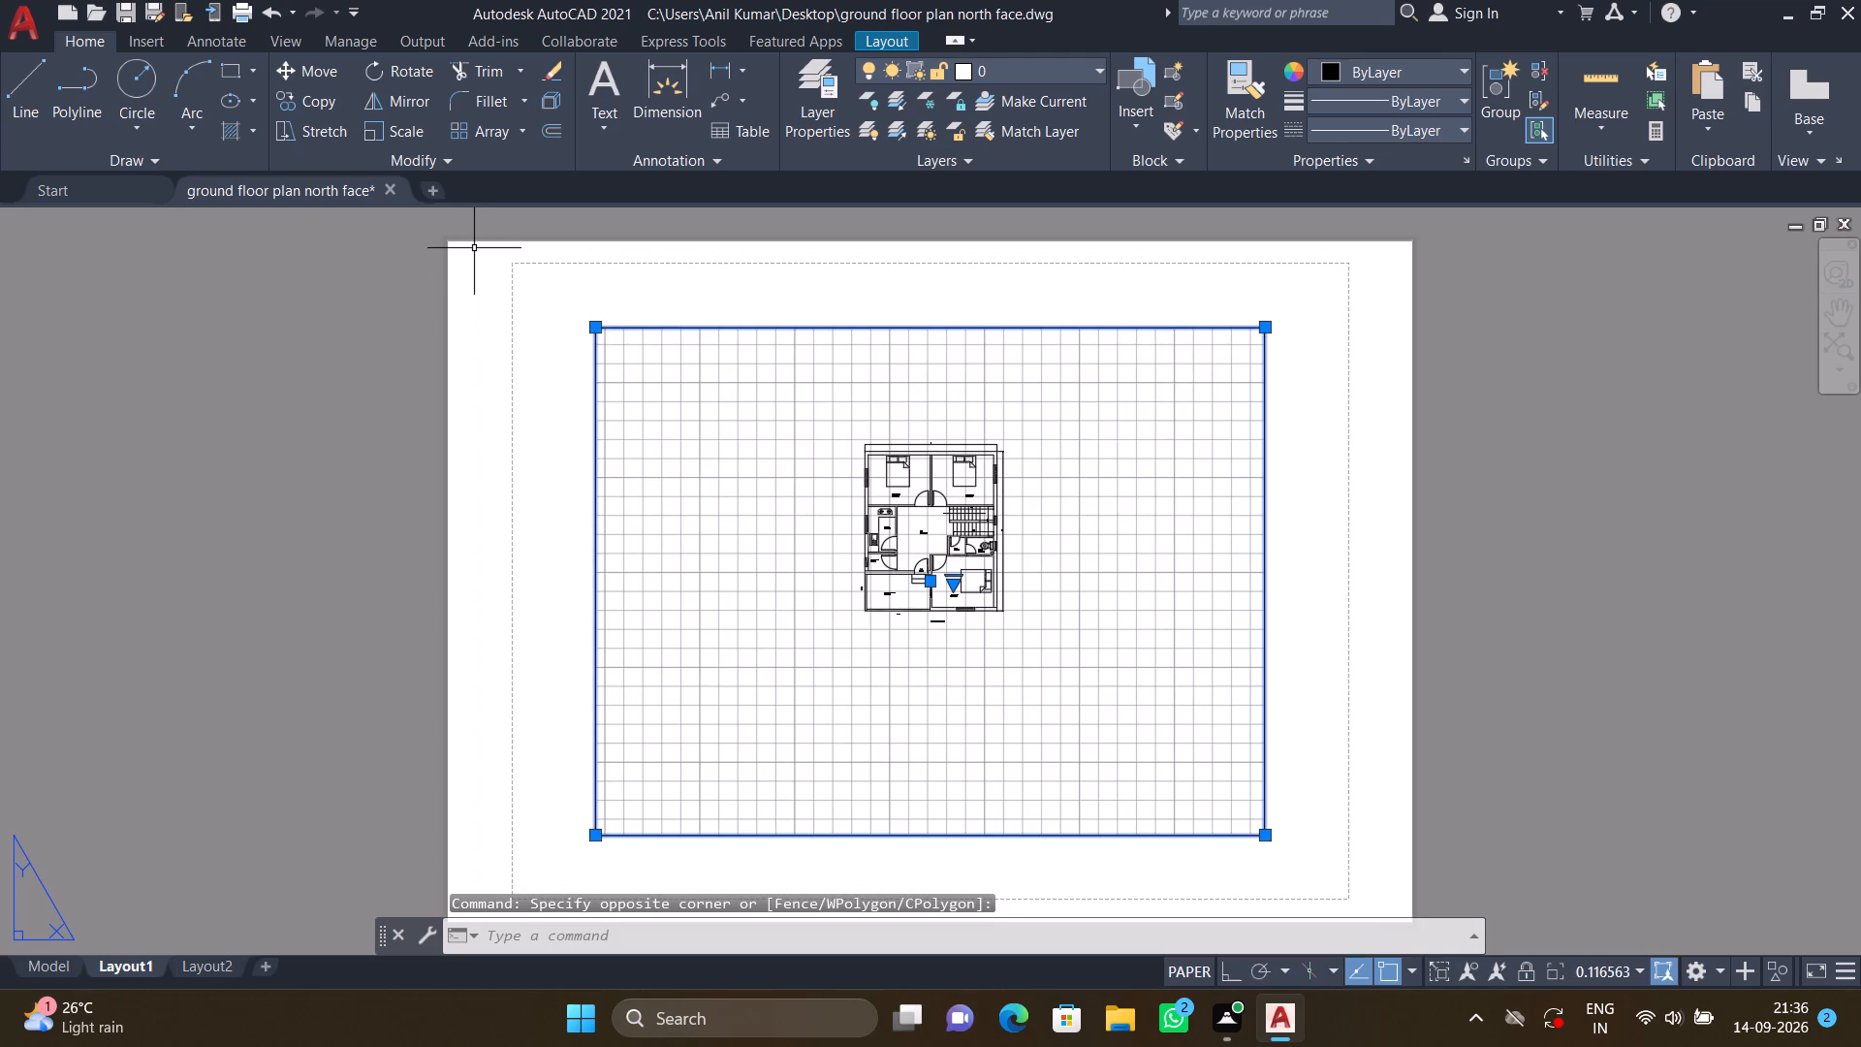
key(Delete)
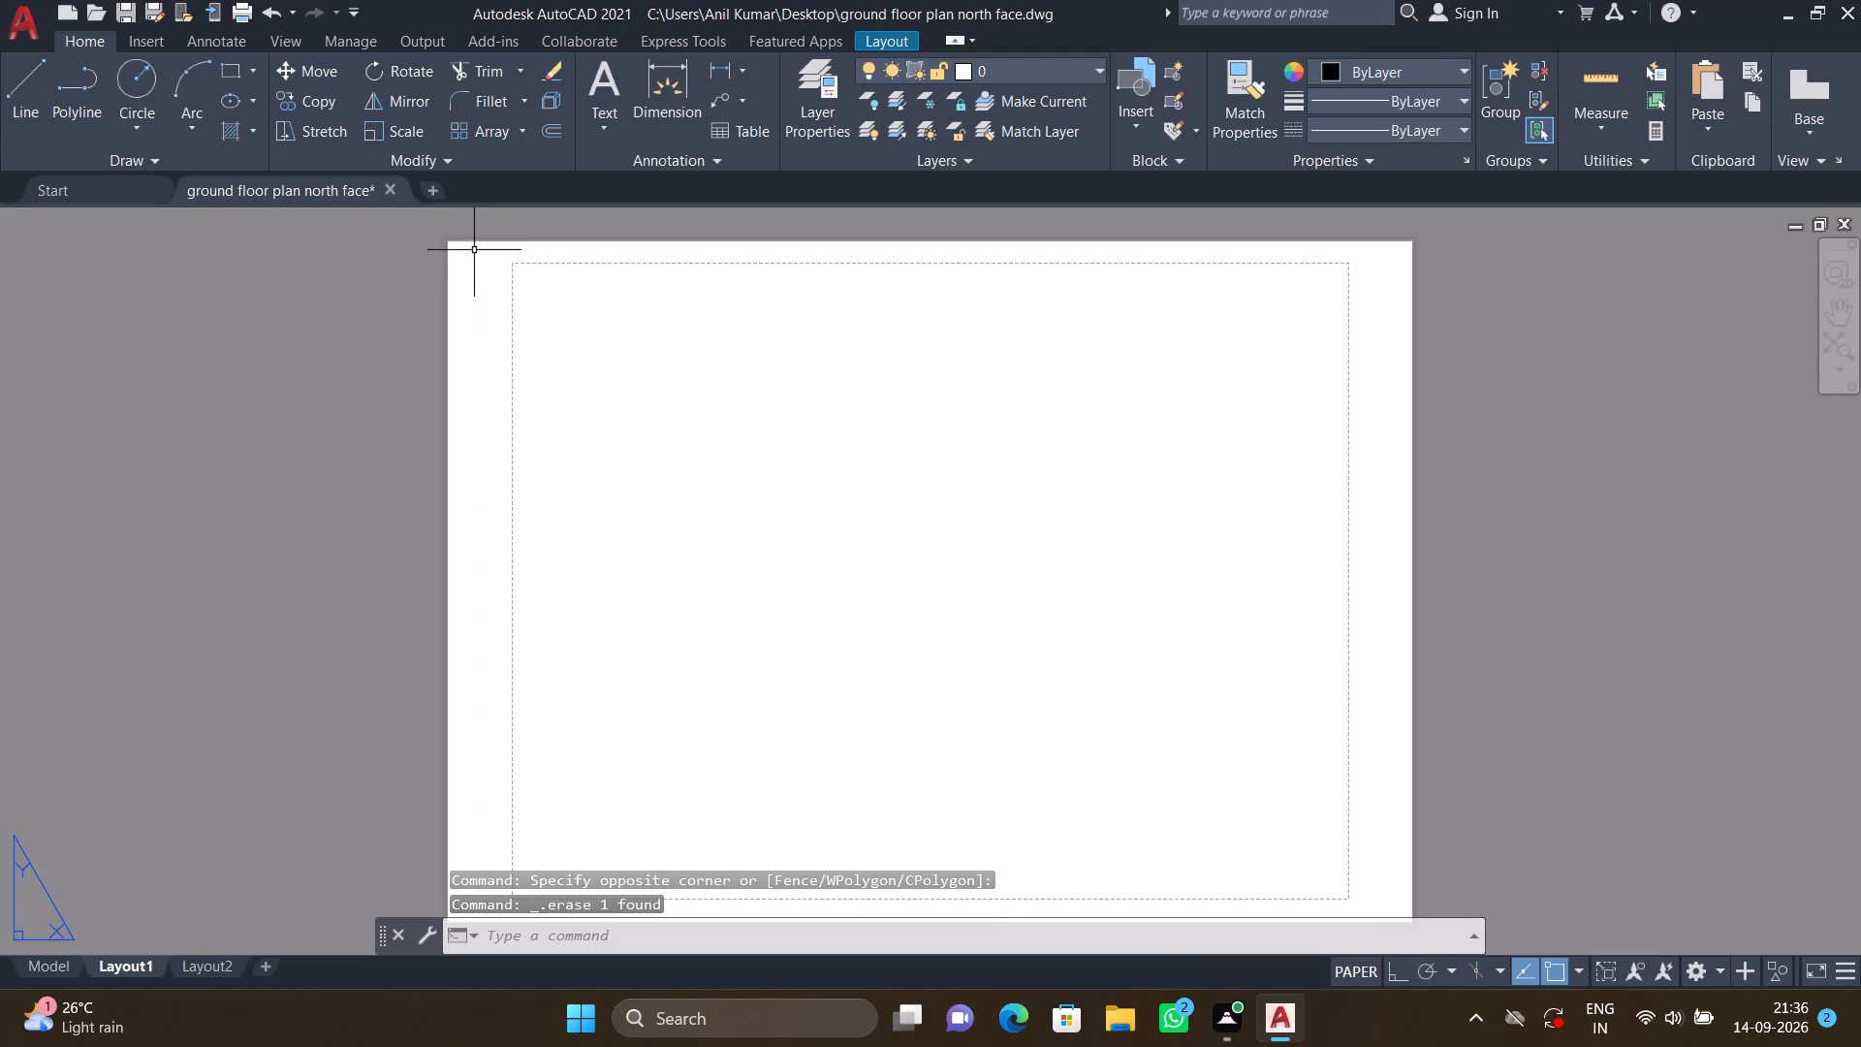
Modify the Layout1 page setup to use the DWG To PDF.pc3 plotter.
right_click(127, 963)
click(218, 780)
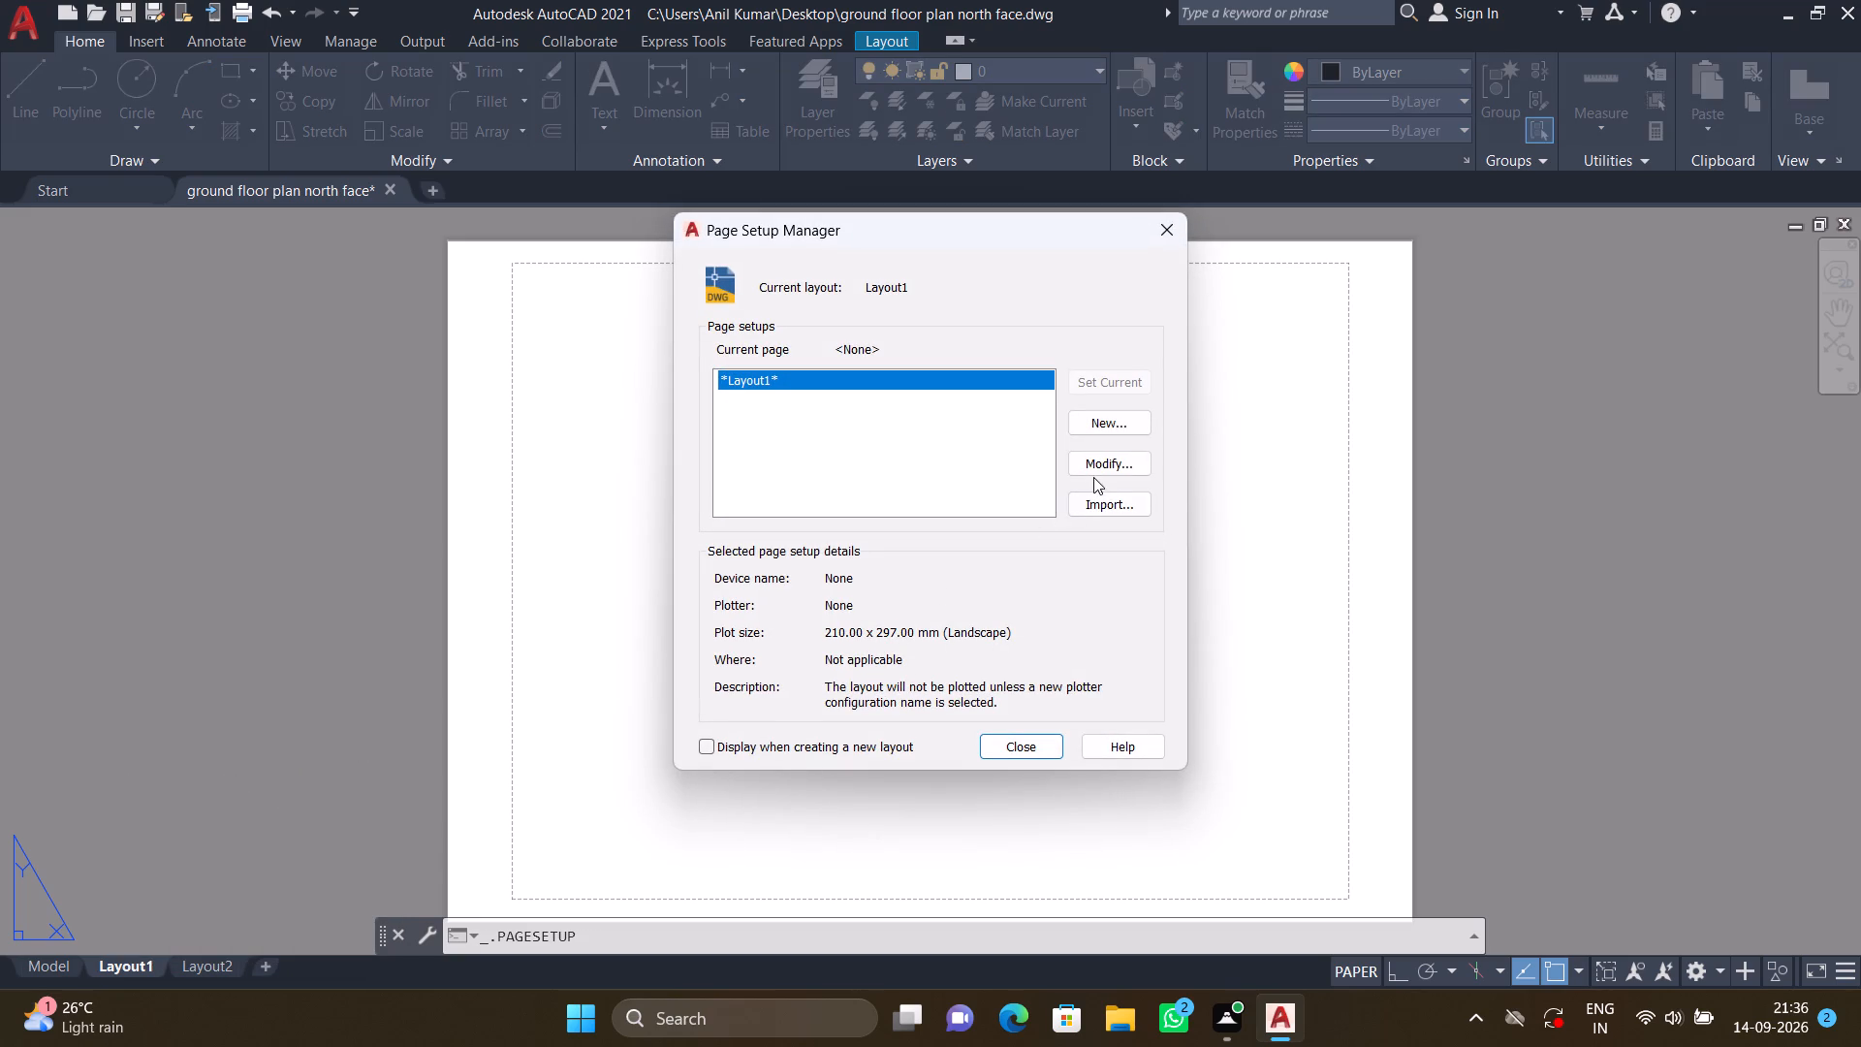
click(1100, 462)
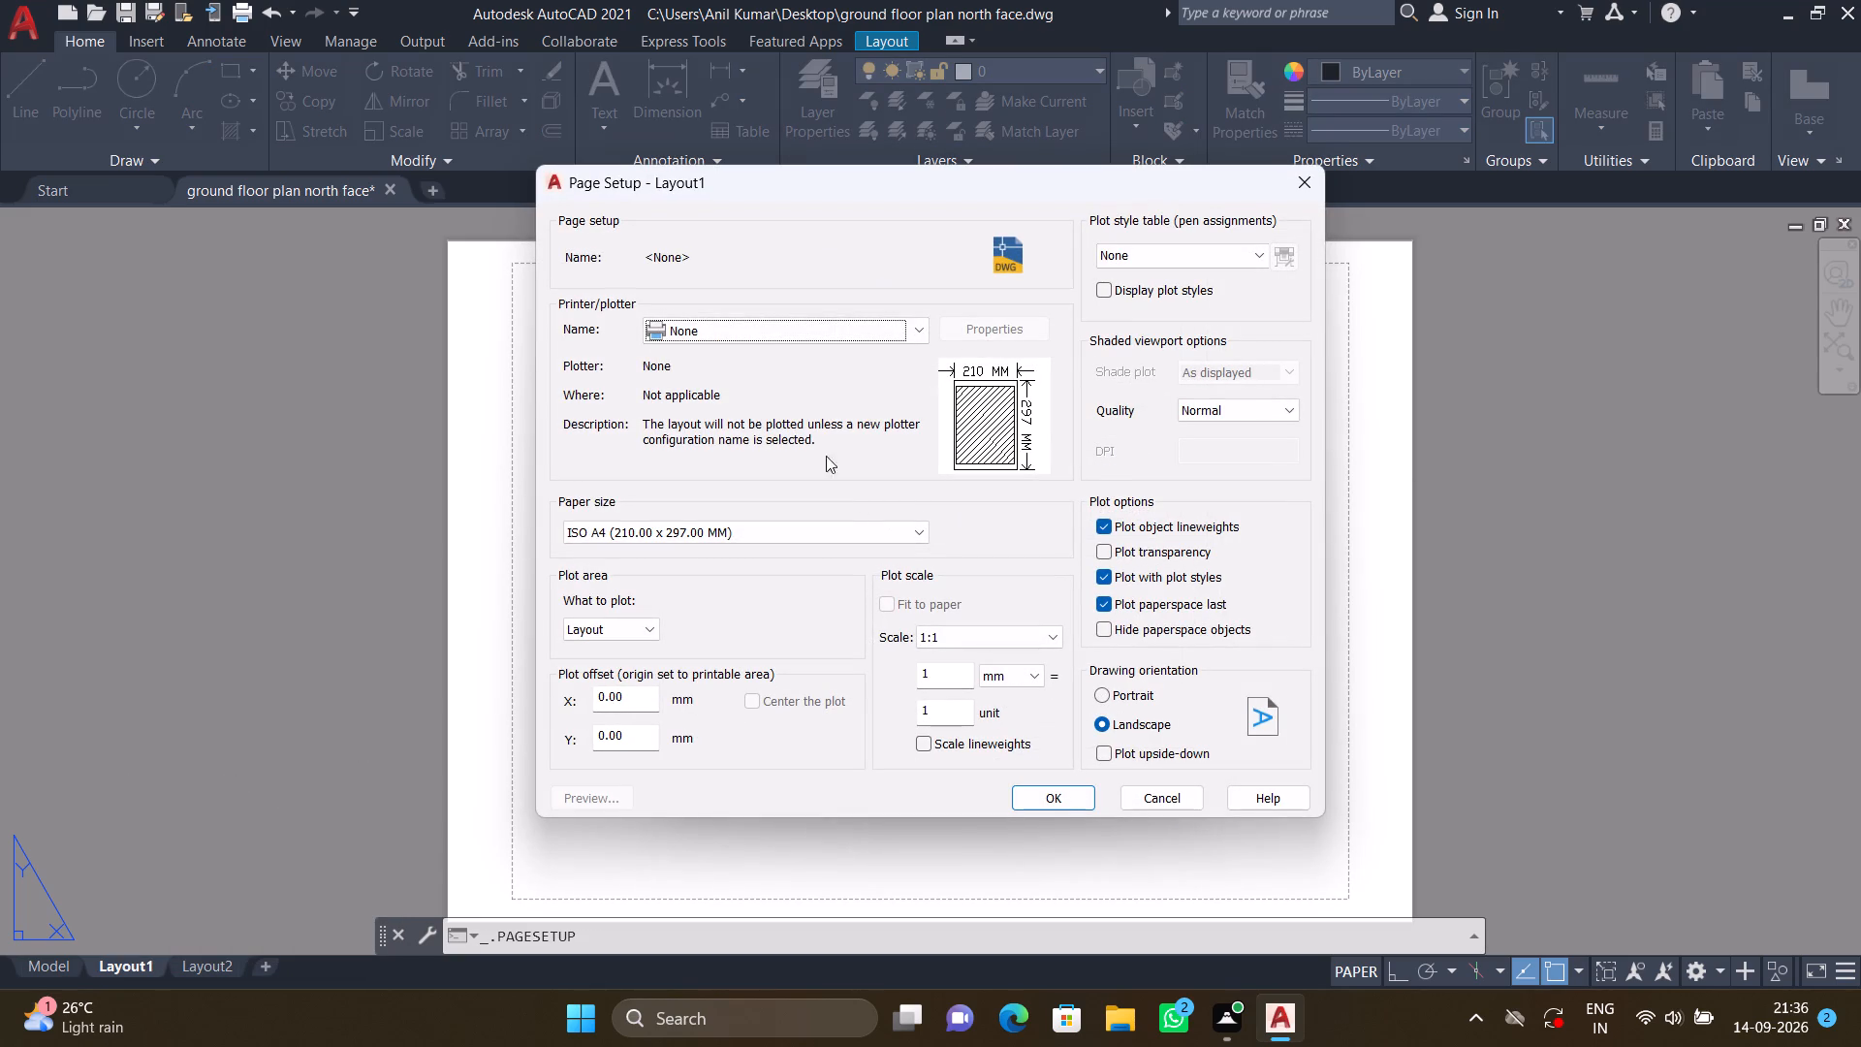
click(780, 327)
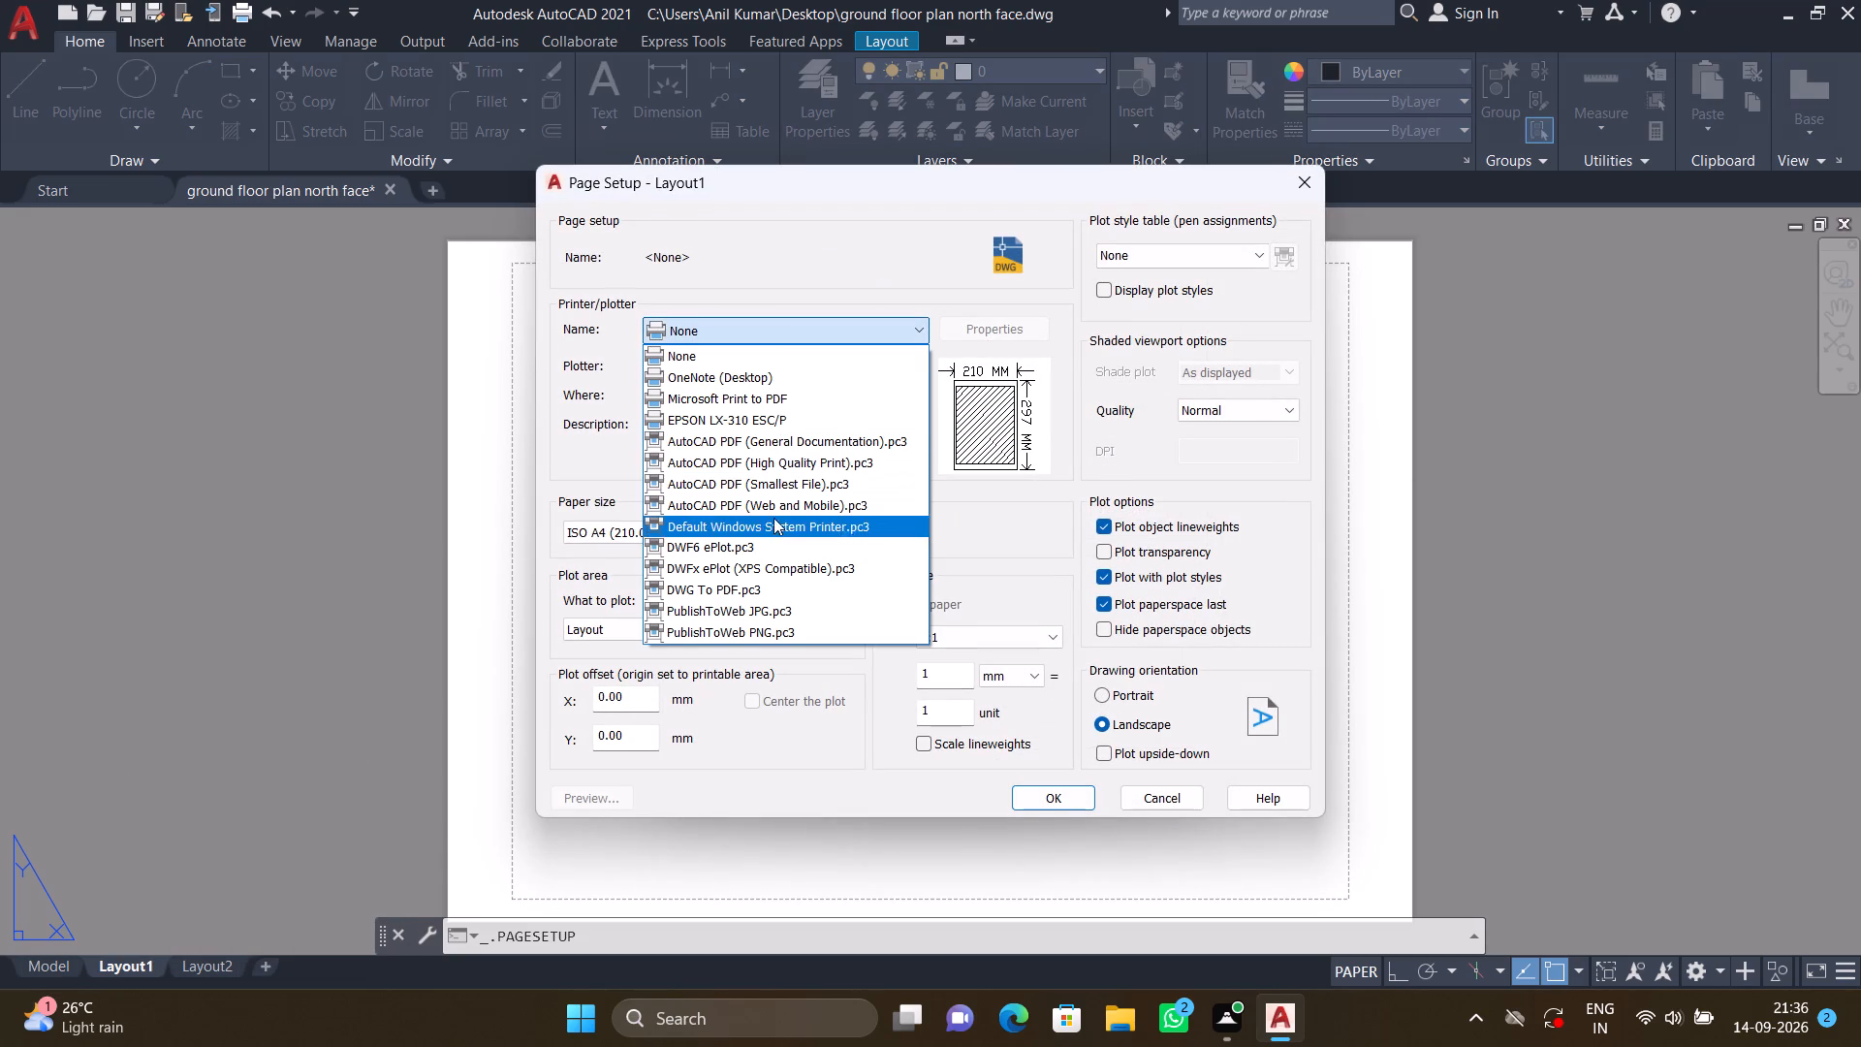
click(765, 580)
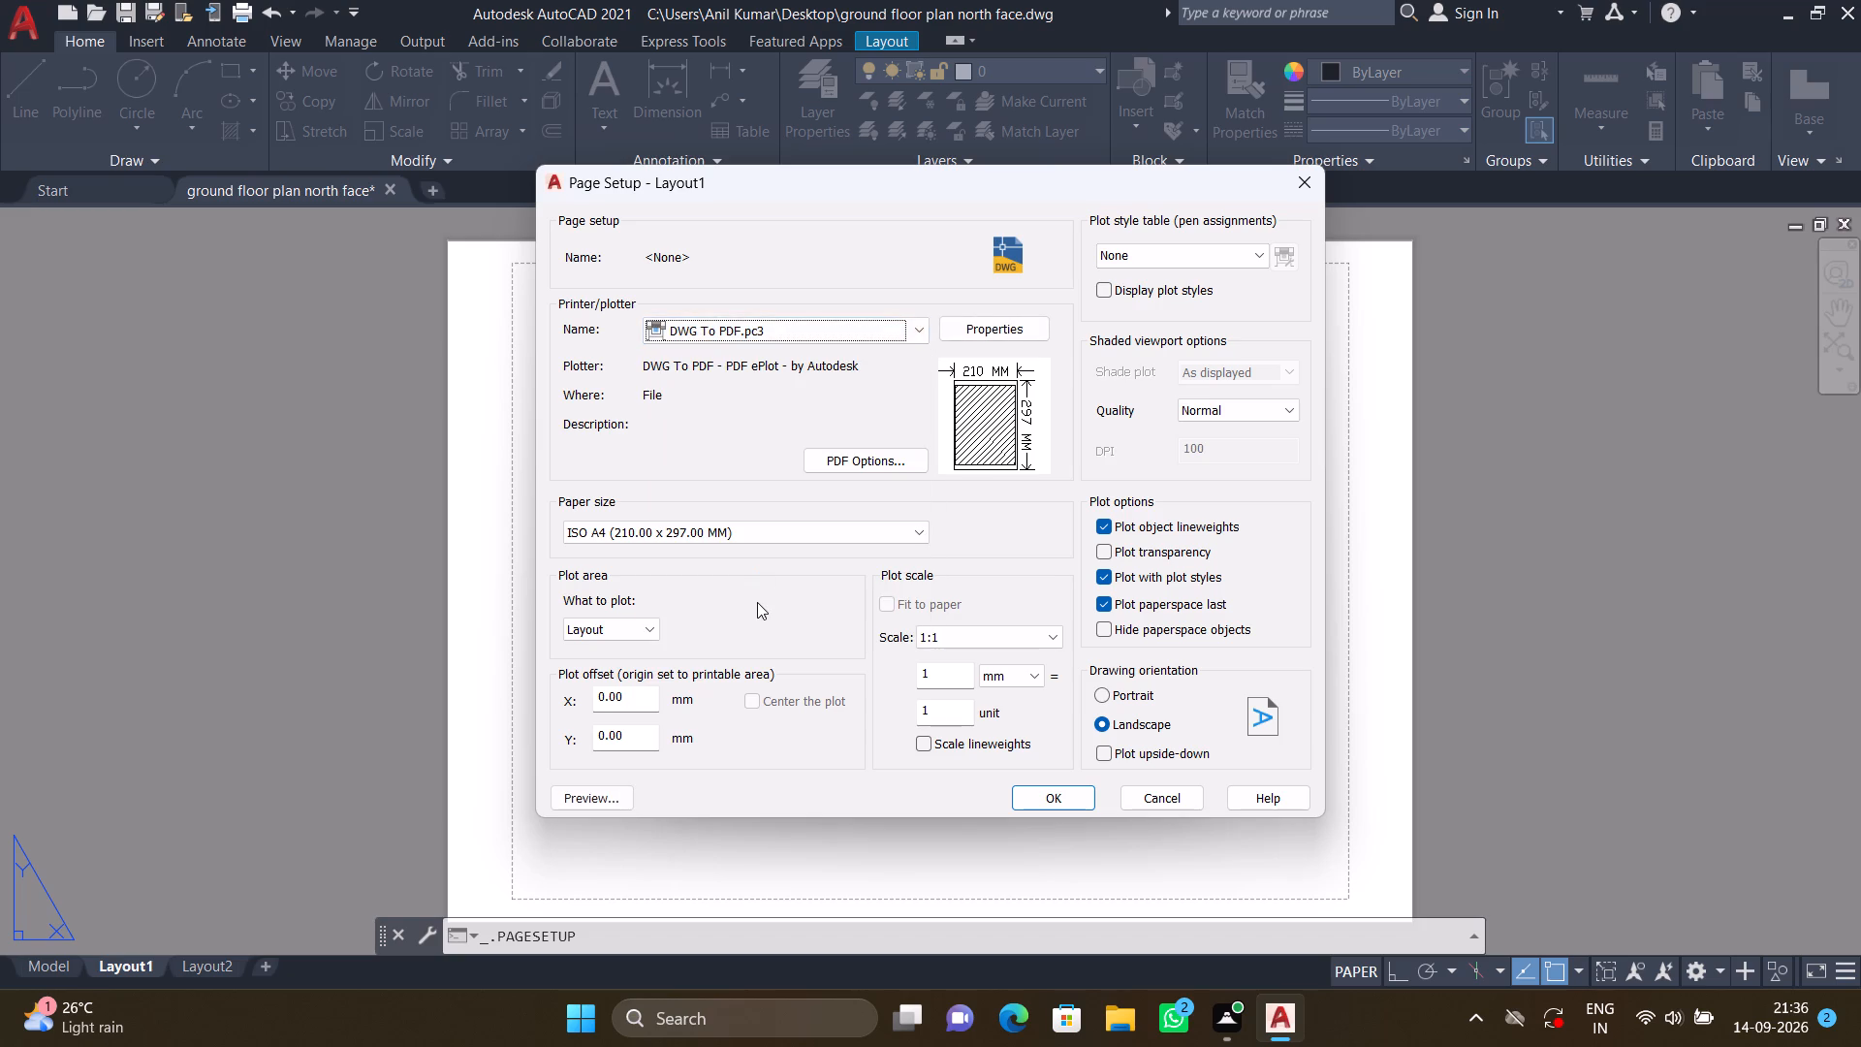
Set Layout1's paper size to ISO A4 (297.00 x 210.00 MM) and its plot style table to monochrome.ctb, completing the page setup.
click(746, 540)
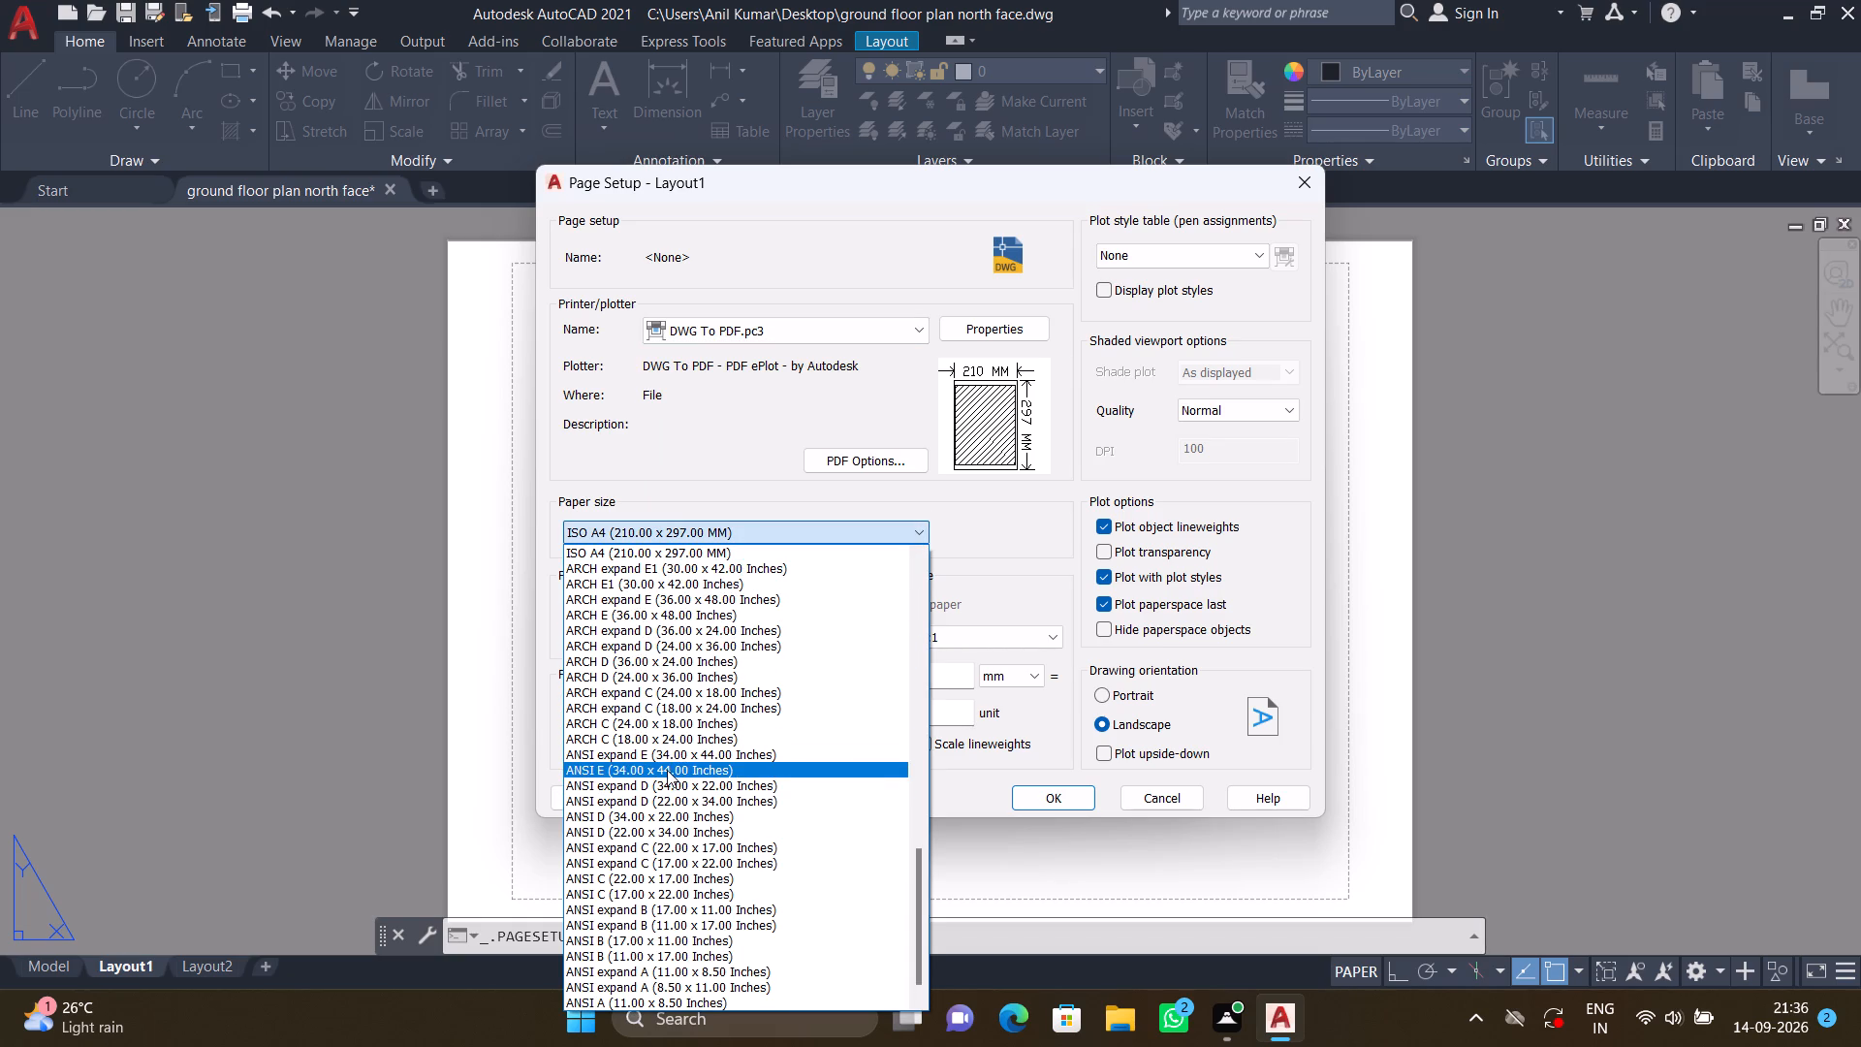
scroll(653, 739, down, 4)
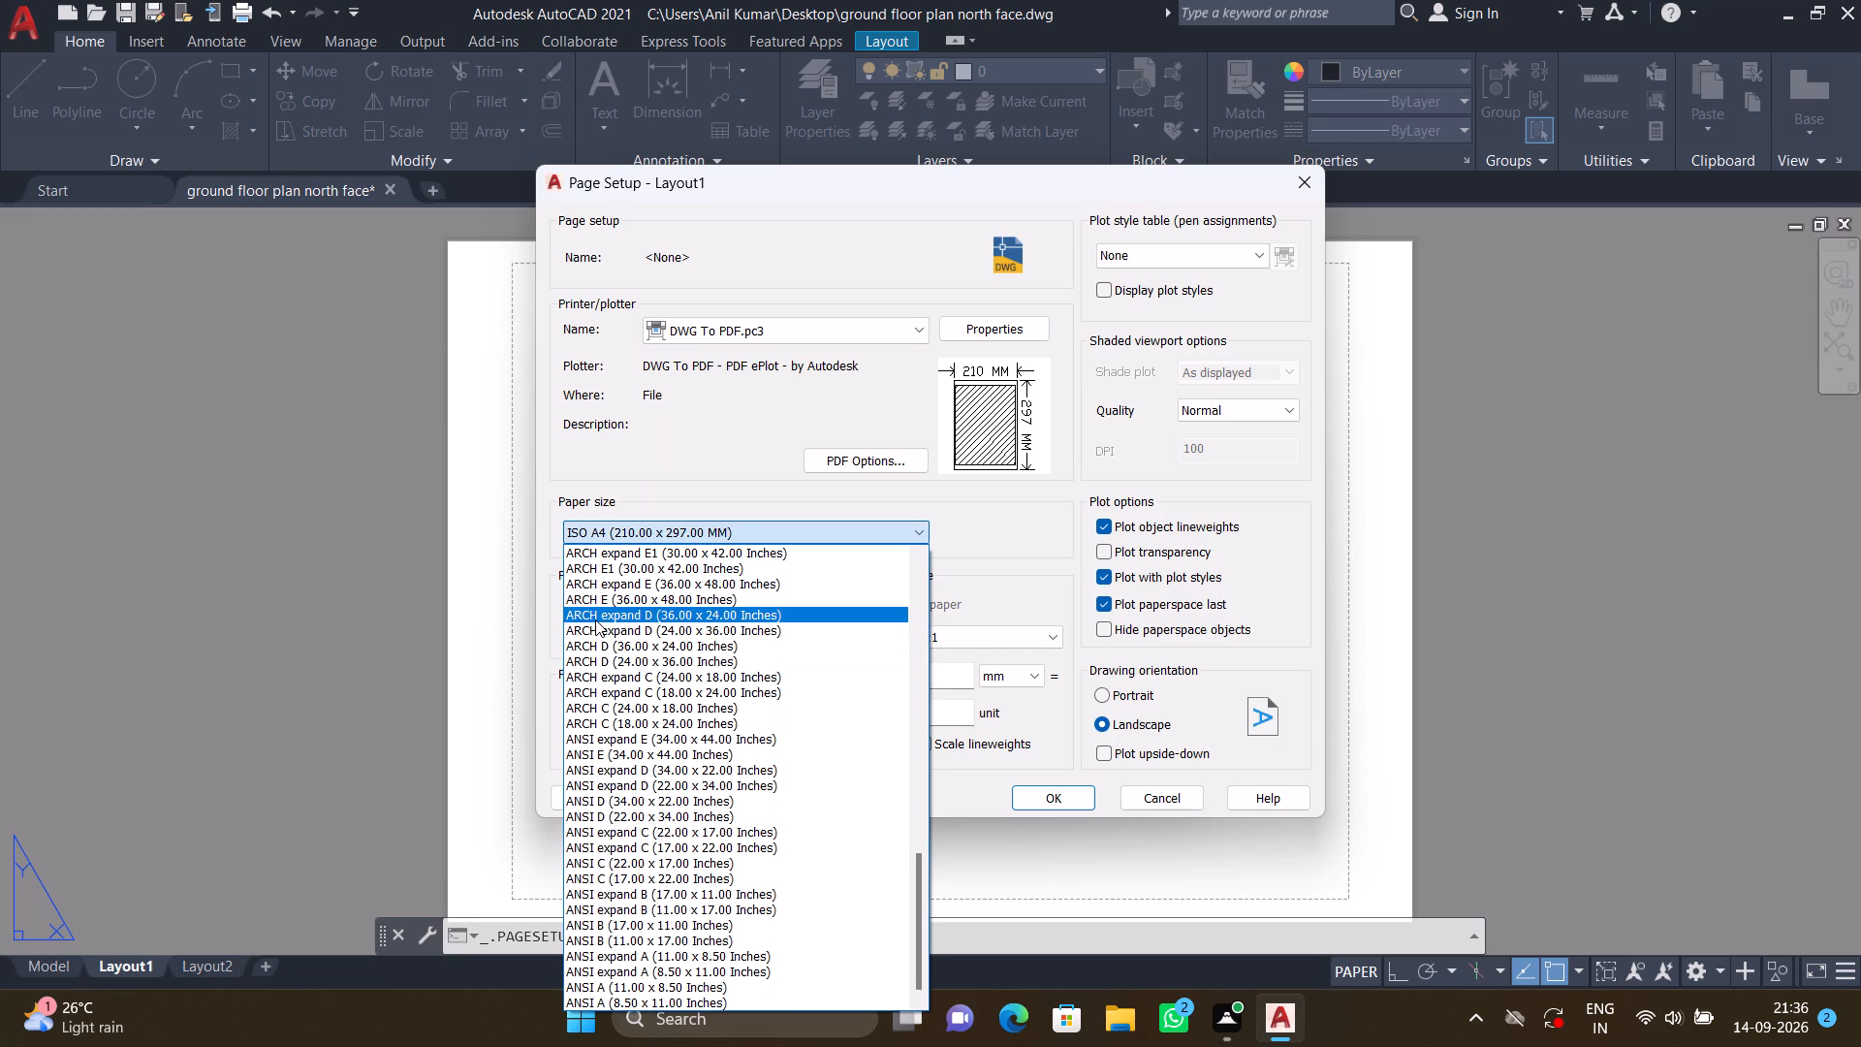
scroll(595, 617, up, 3)
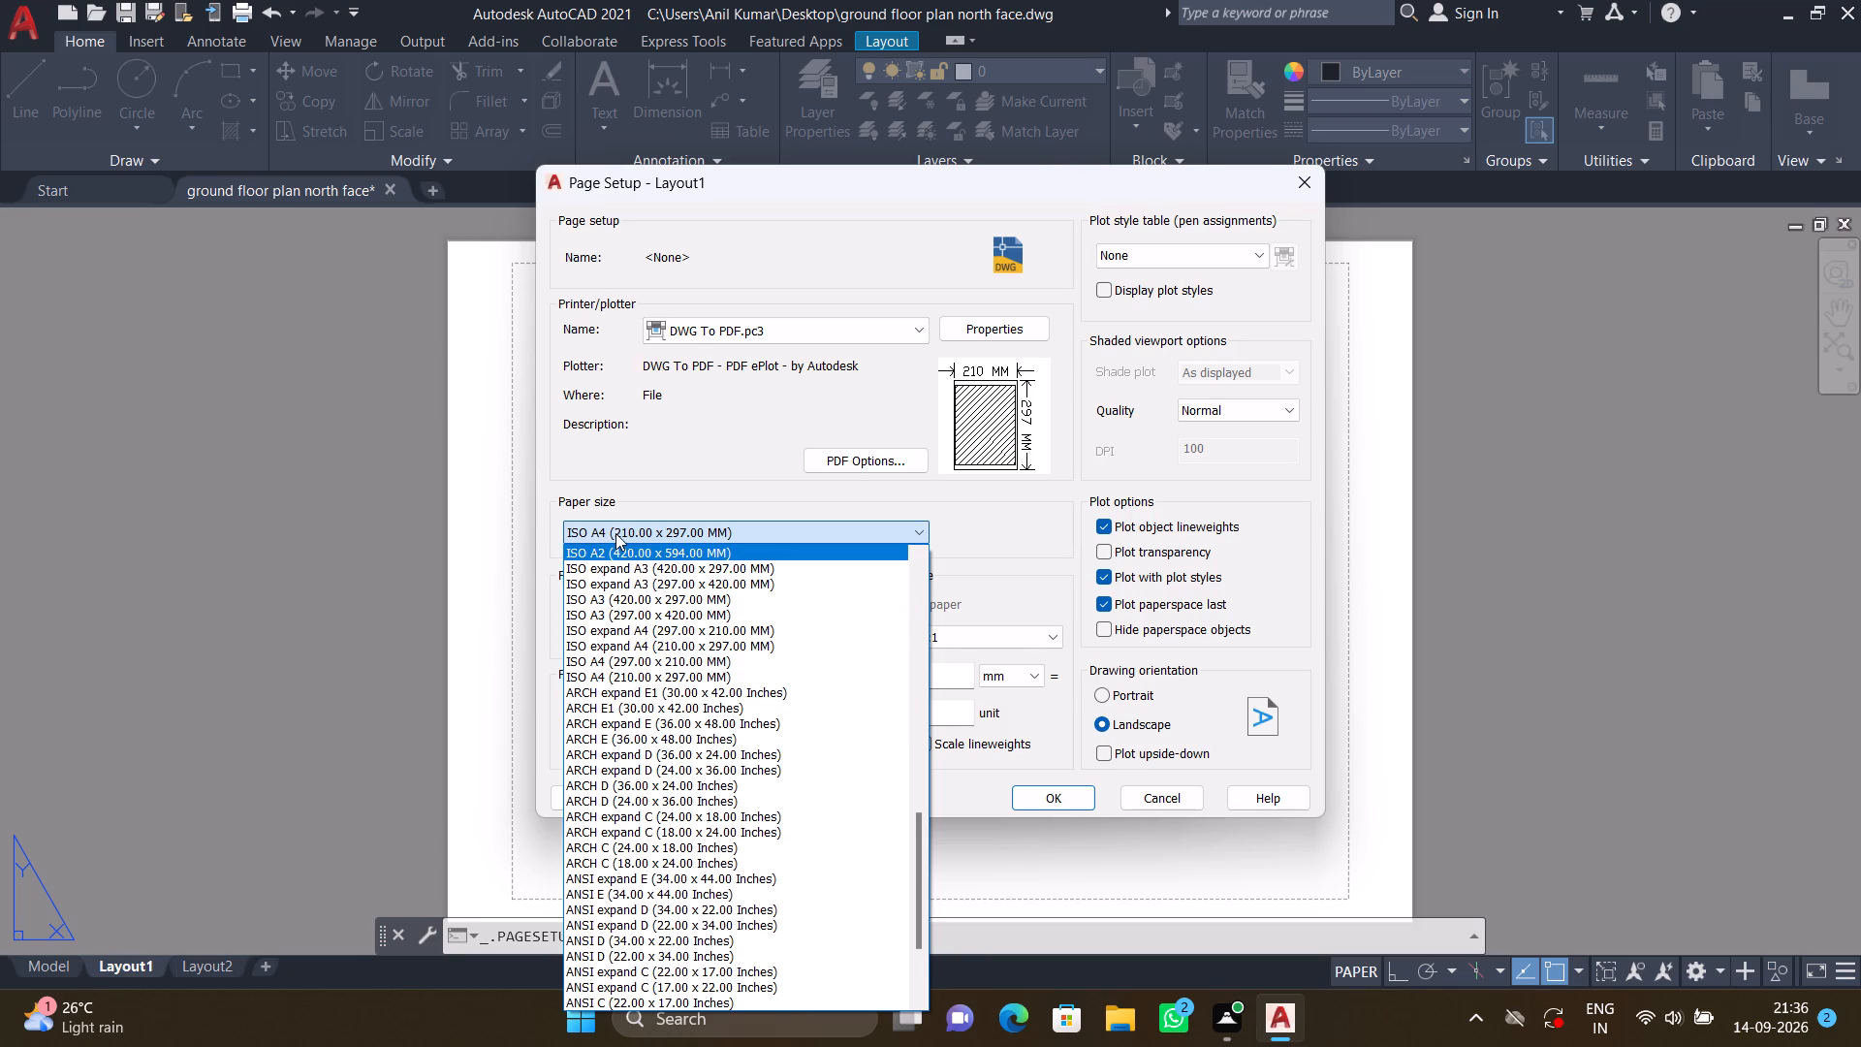
scroll(615, 538, down, 1)
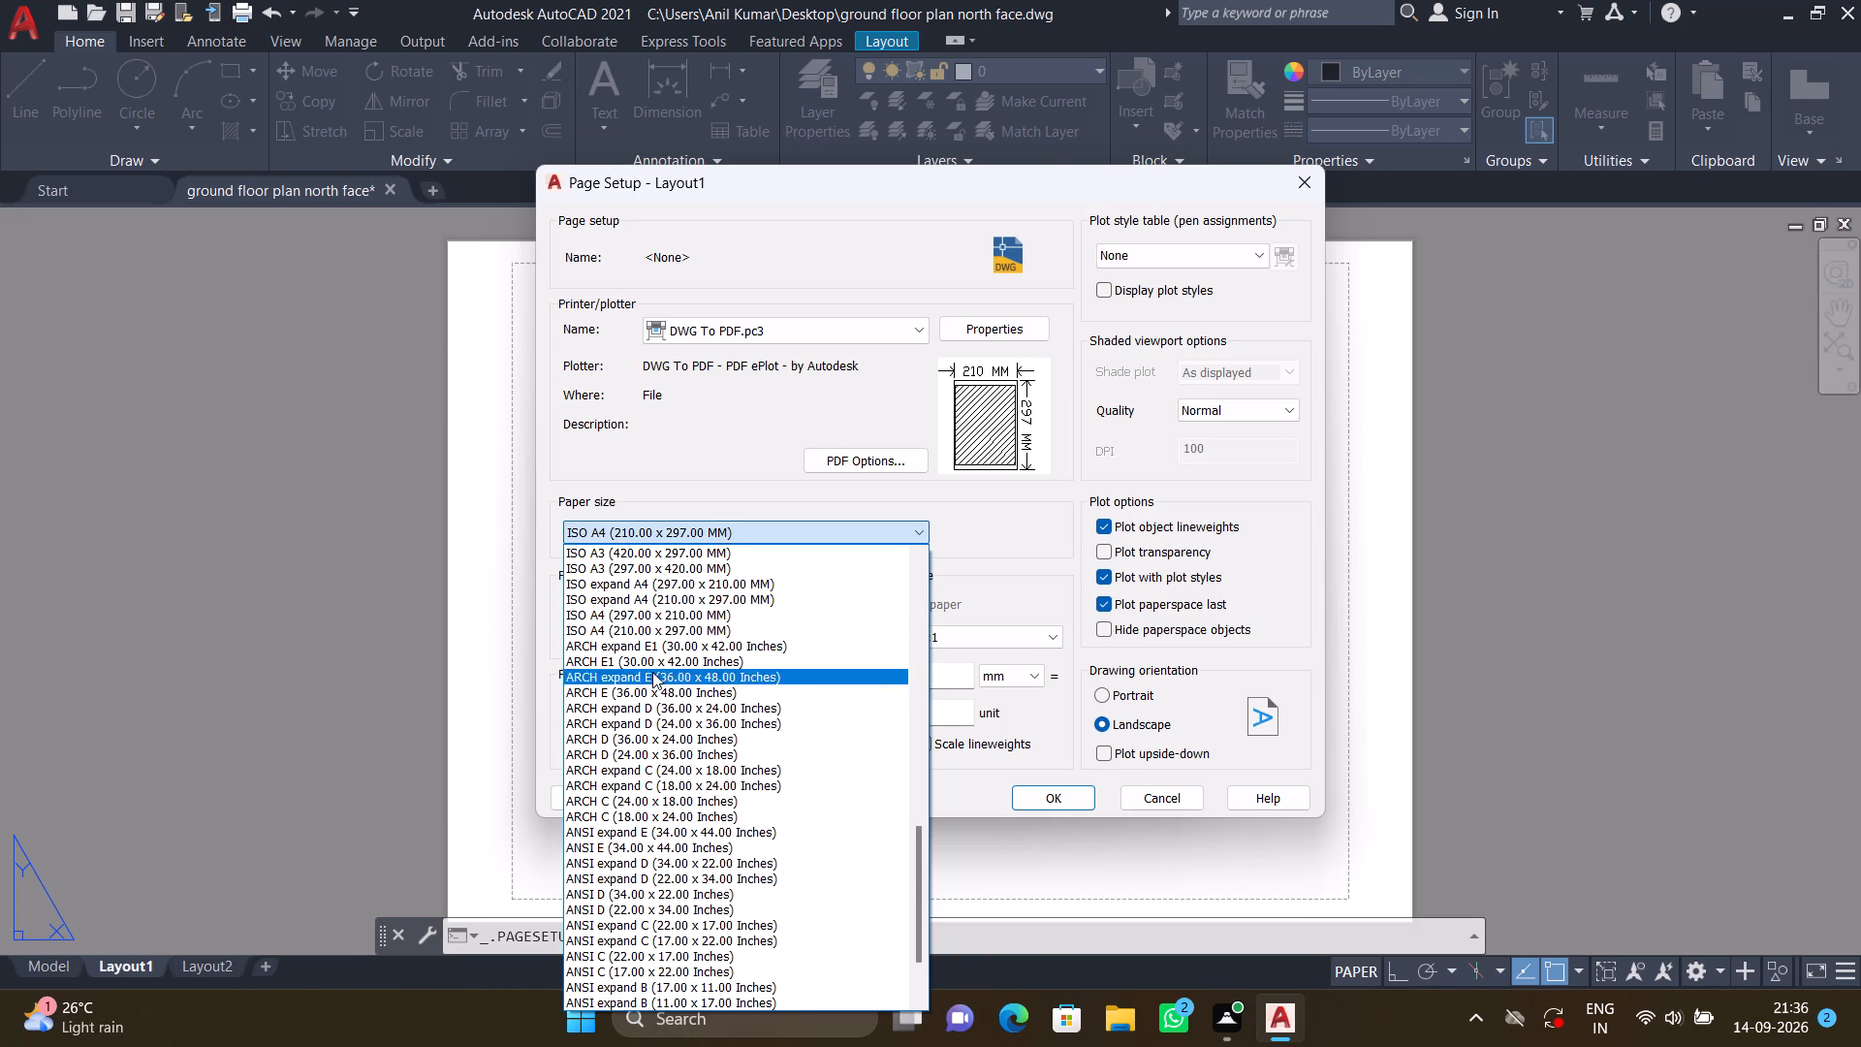
click(652, 618)
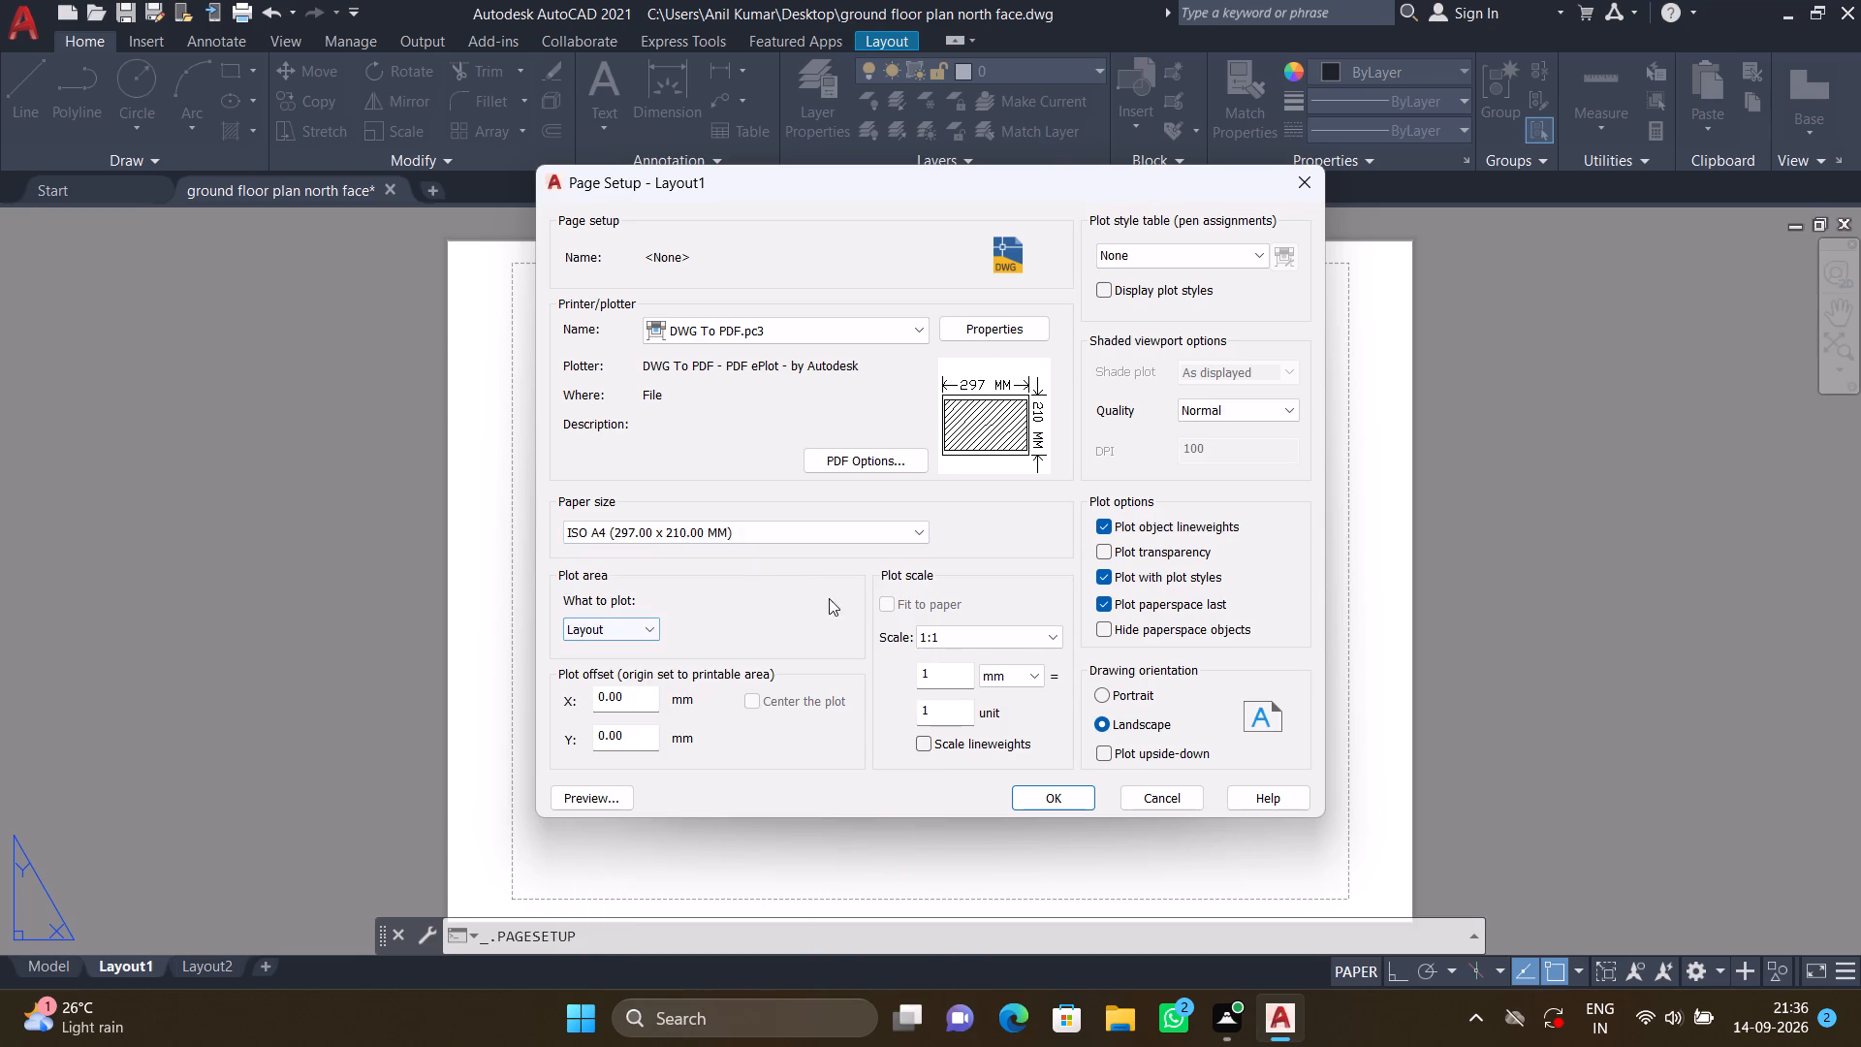
click(1164, 251)
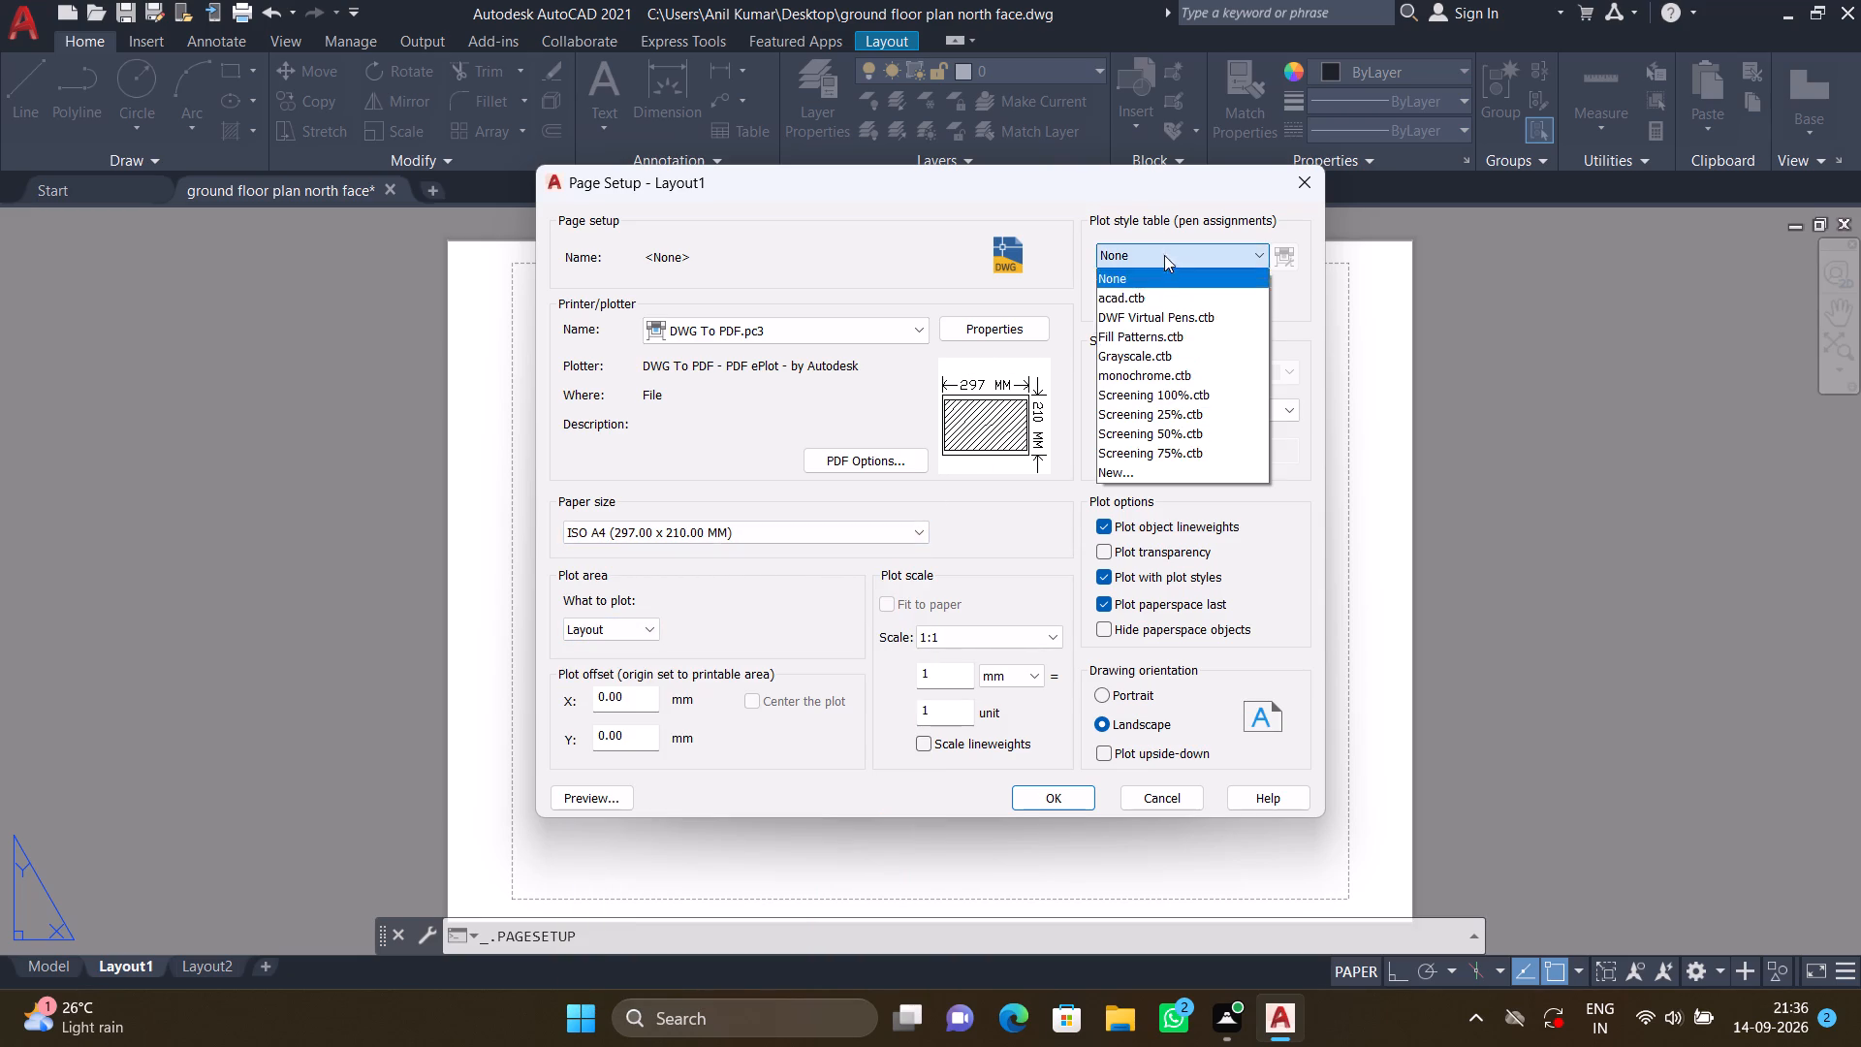
click(1166, 376)
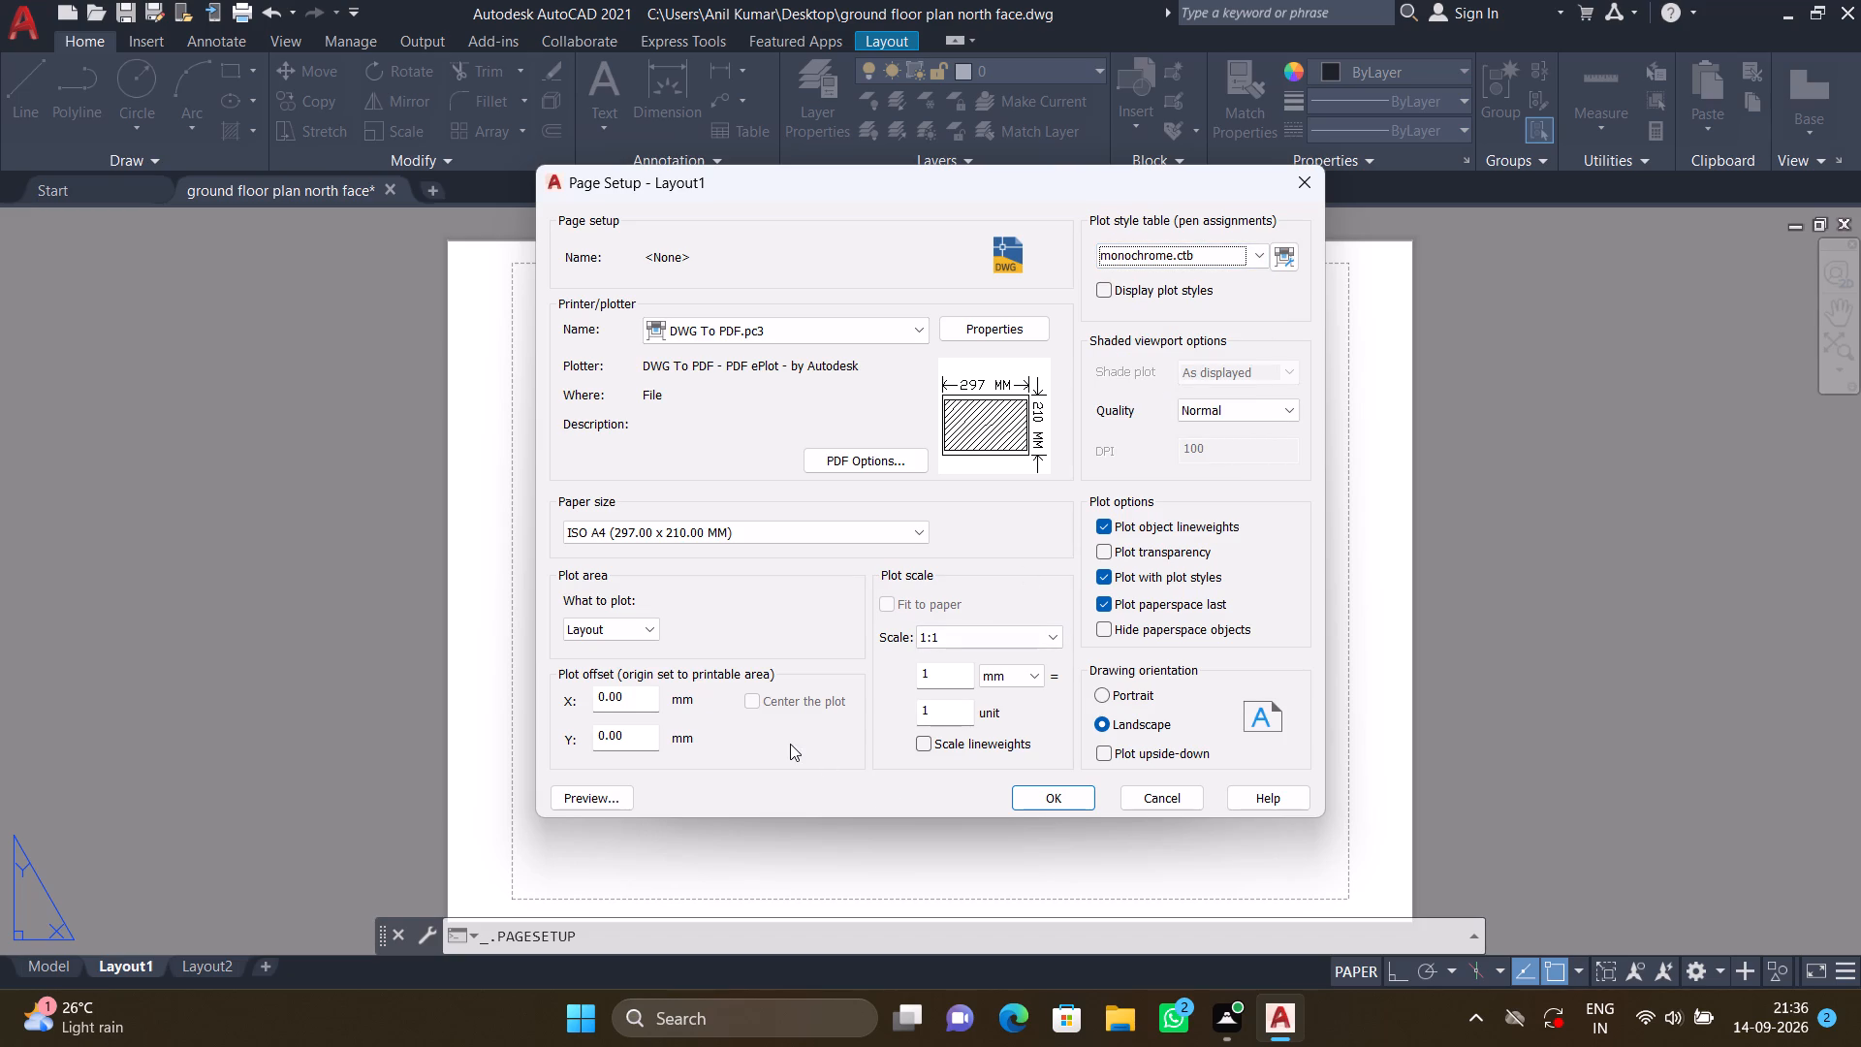
click(1070, 802)
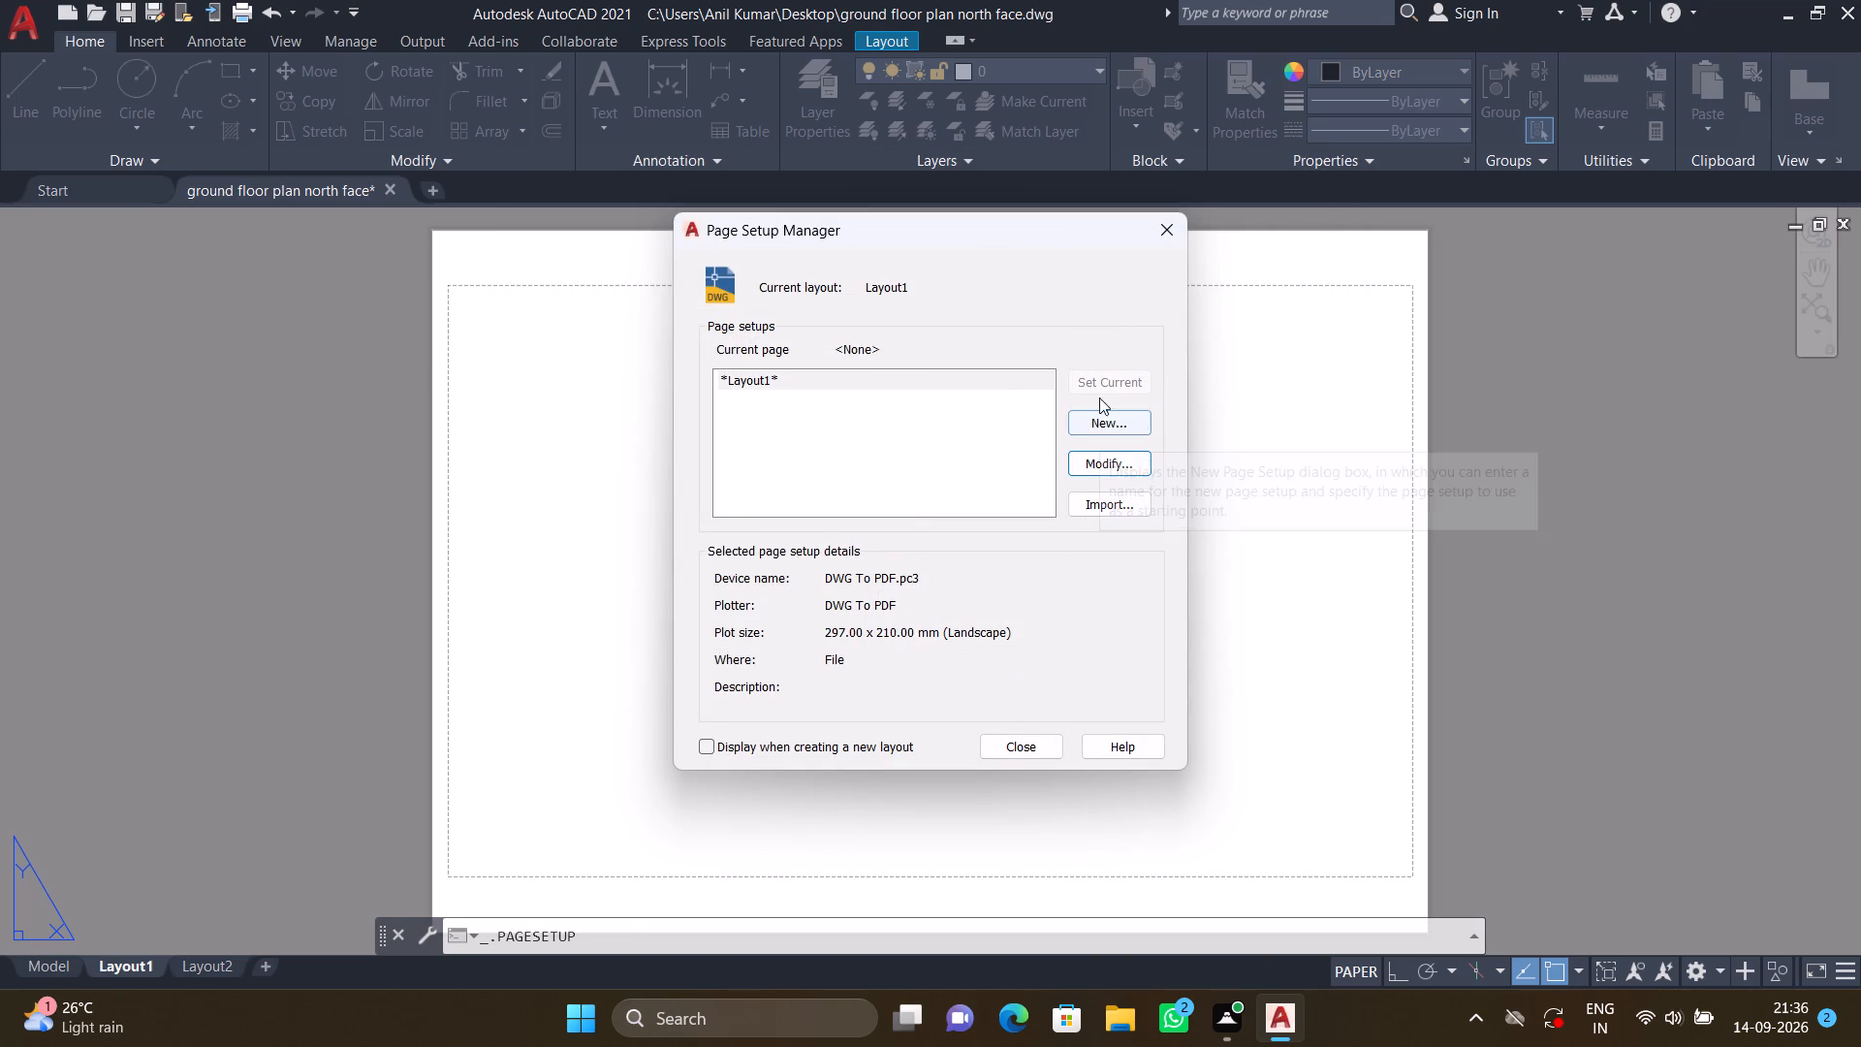
click(1019, 748)
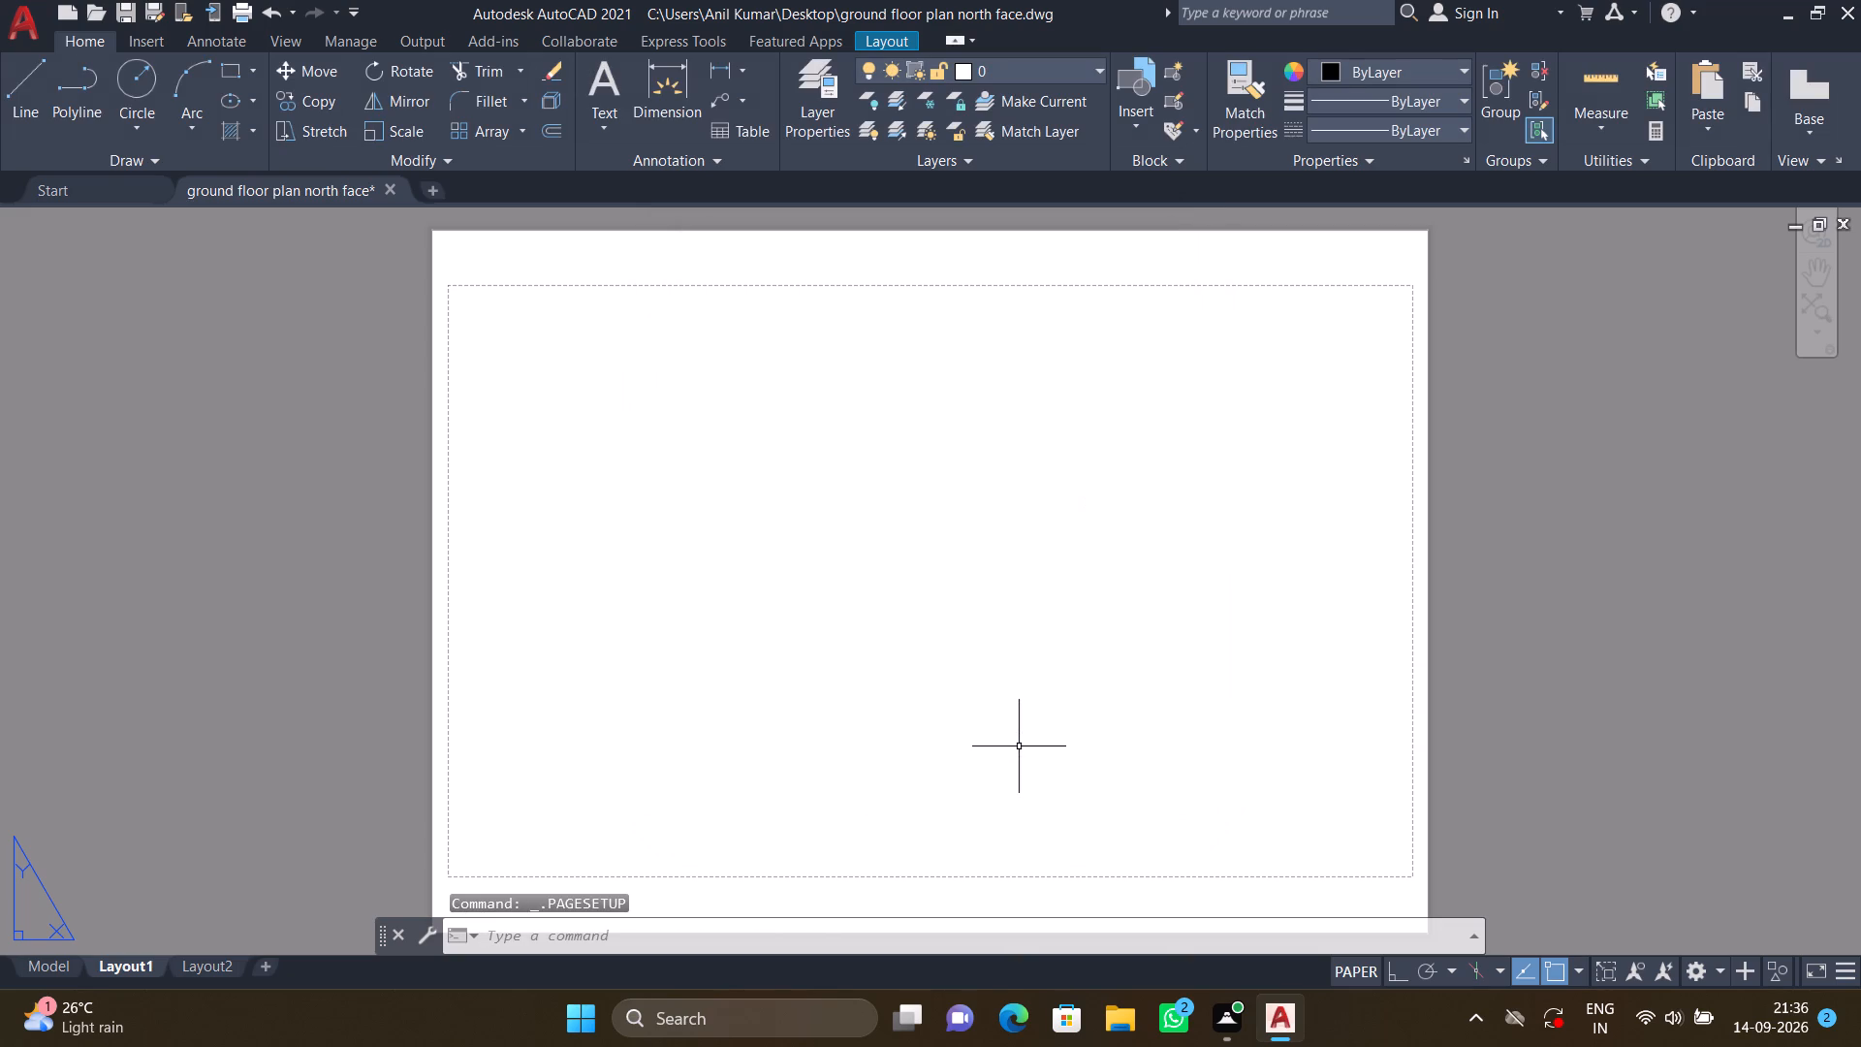
Create a rectangular MVIEW viewport covering nearly the whole Layout1 sheet, slightly outside the printable area at the top.
text(mv)
key(Return)
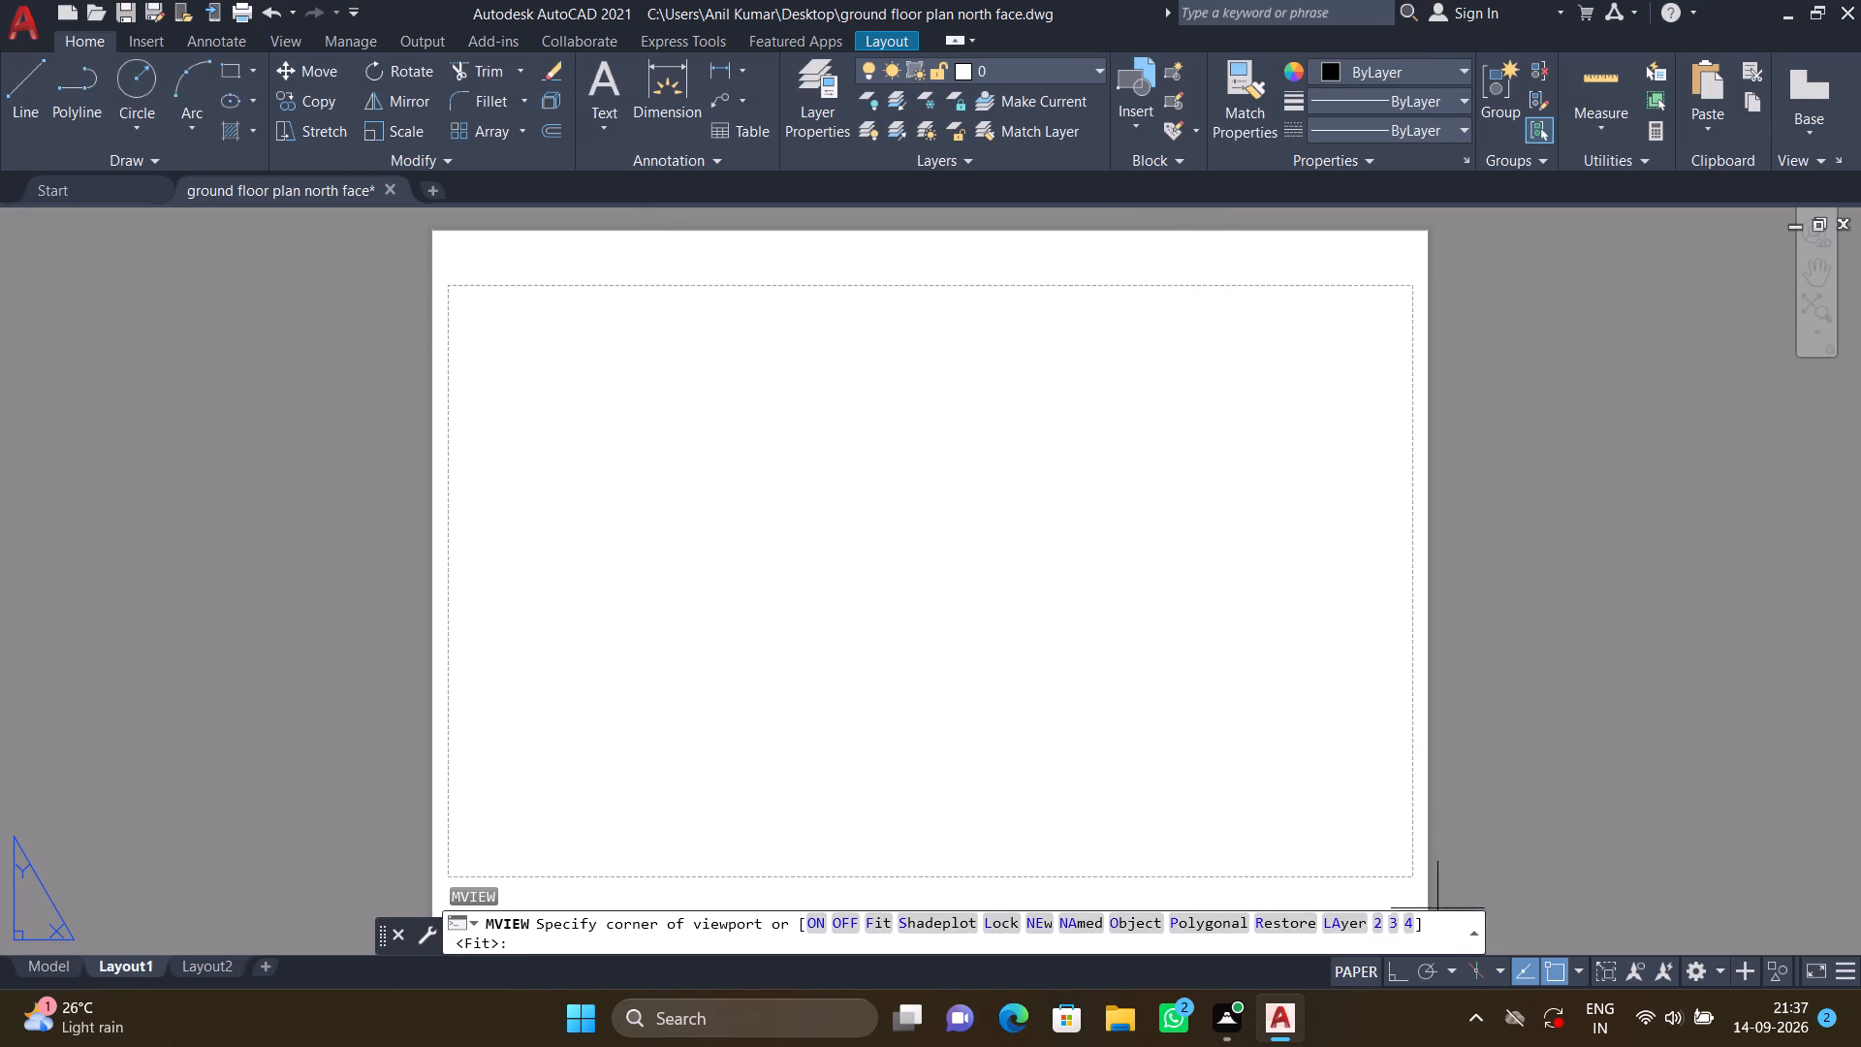
click(1417, 881)
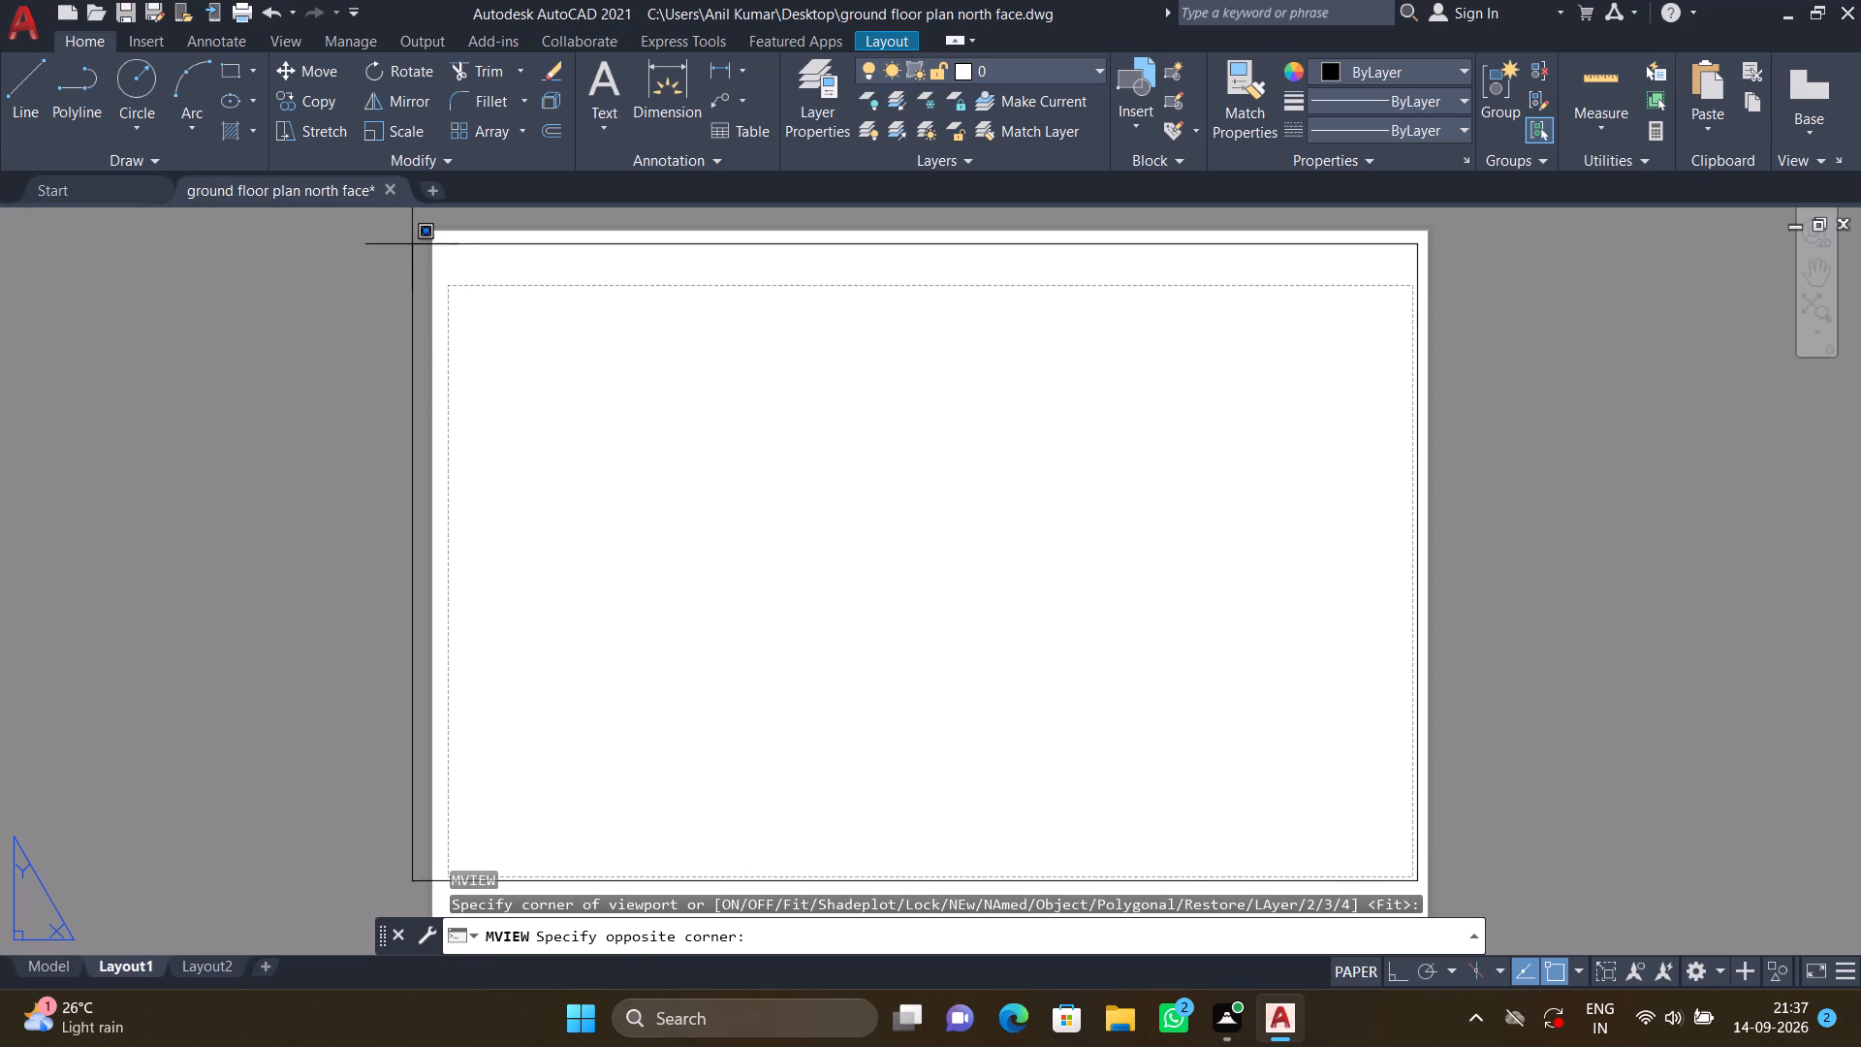
click(440, 260)
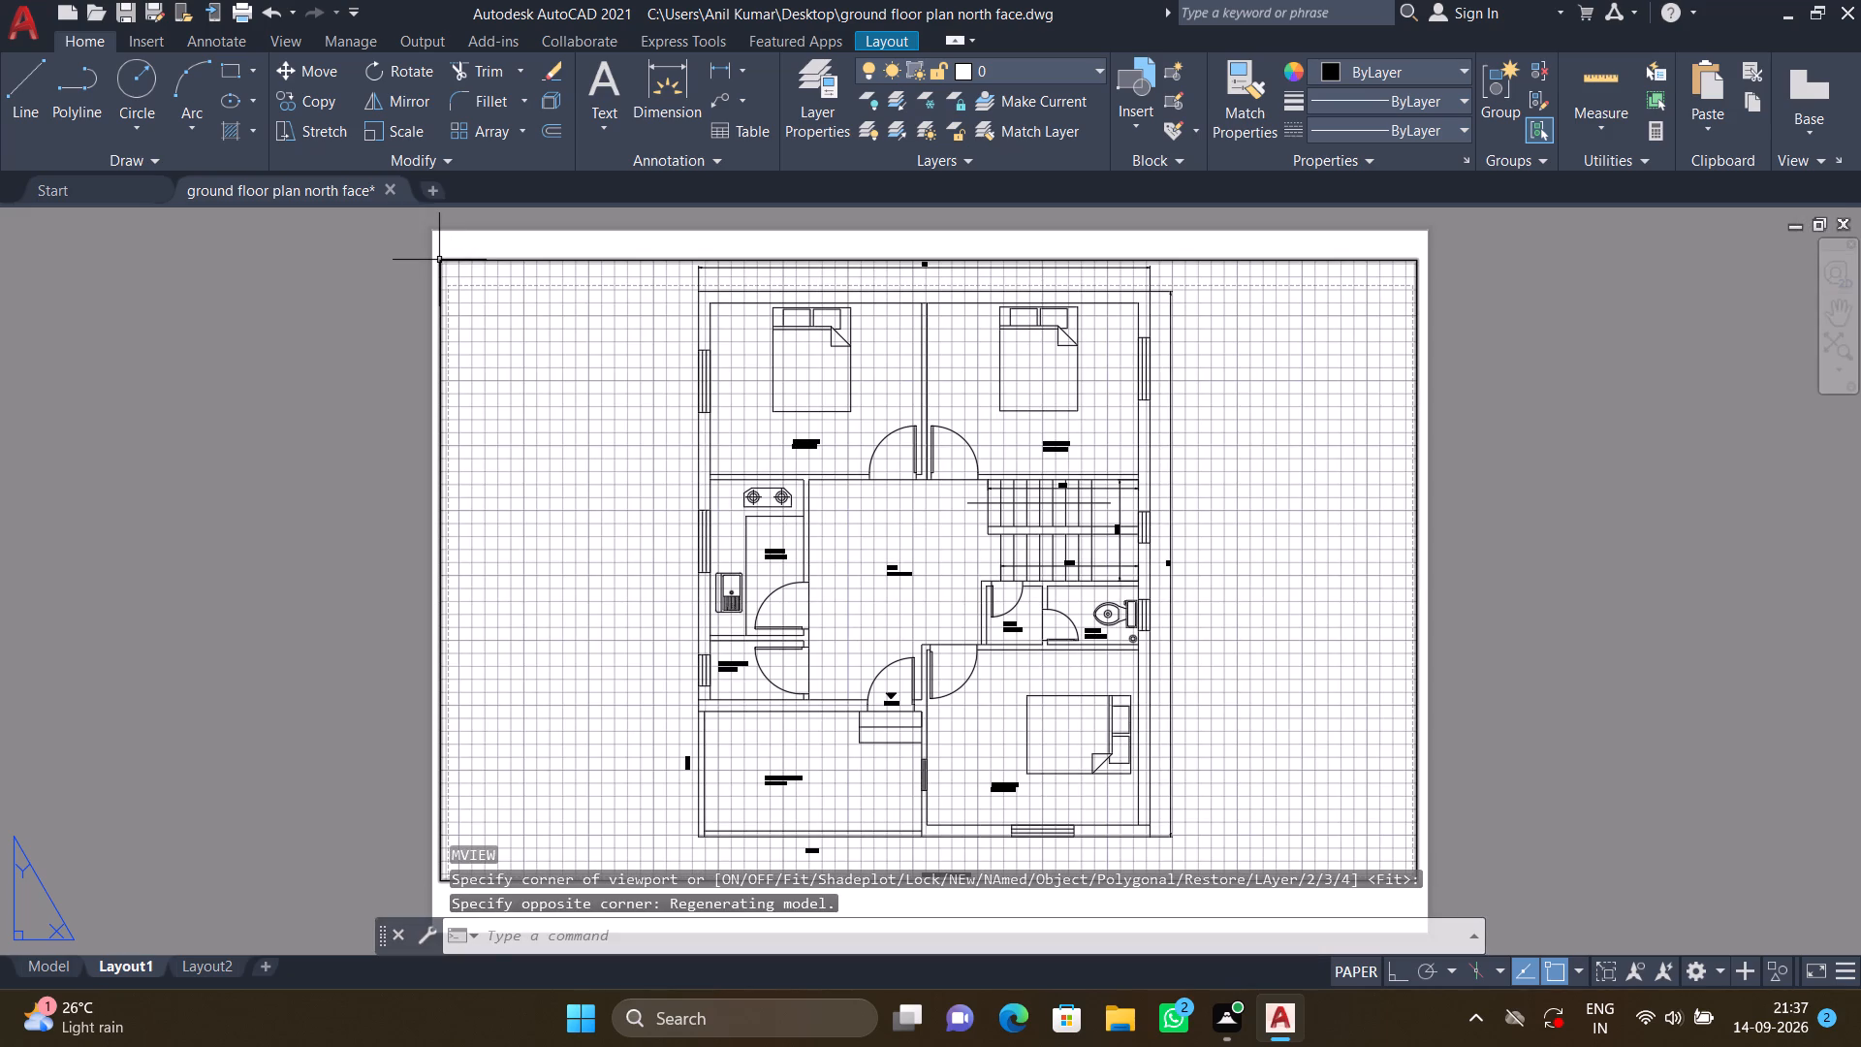
Activate model space inside the new viewport and turn off its grid display.
click(486, 331)
click(486, 331)
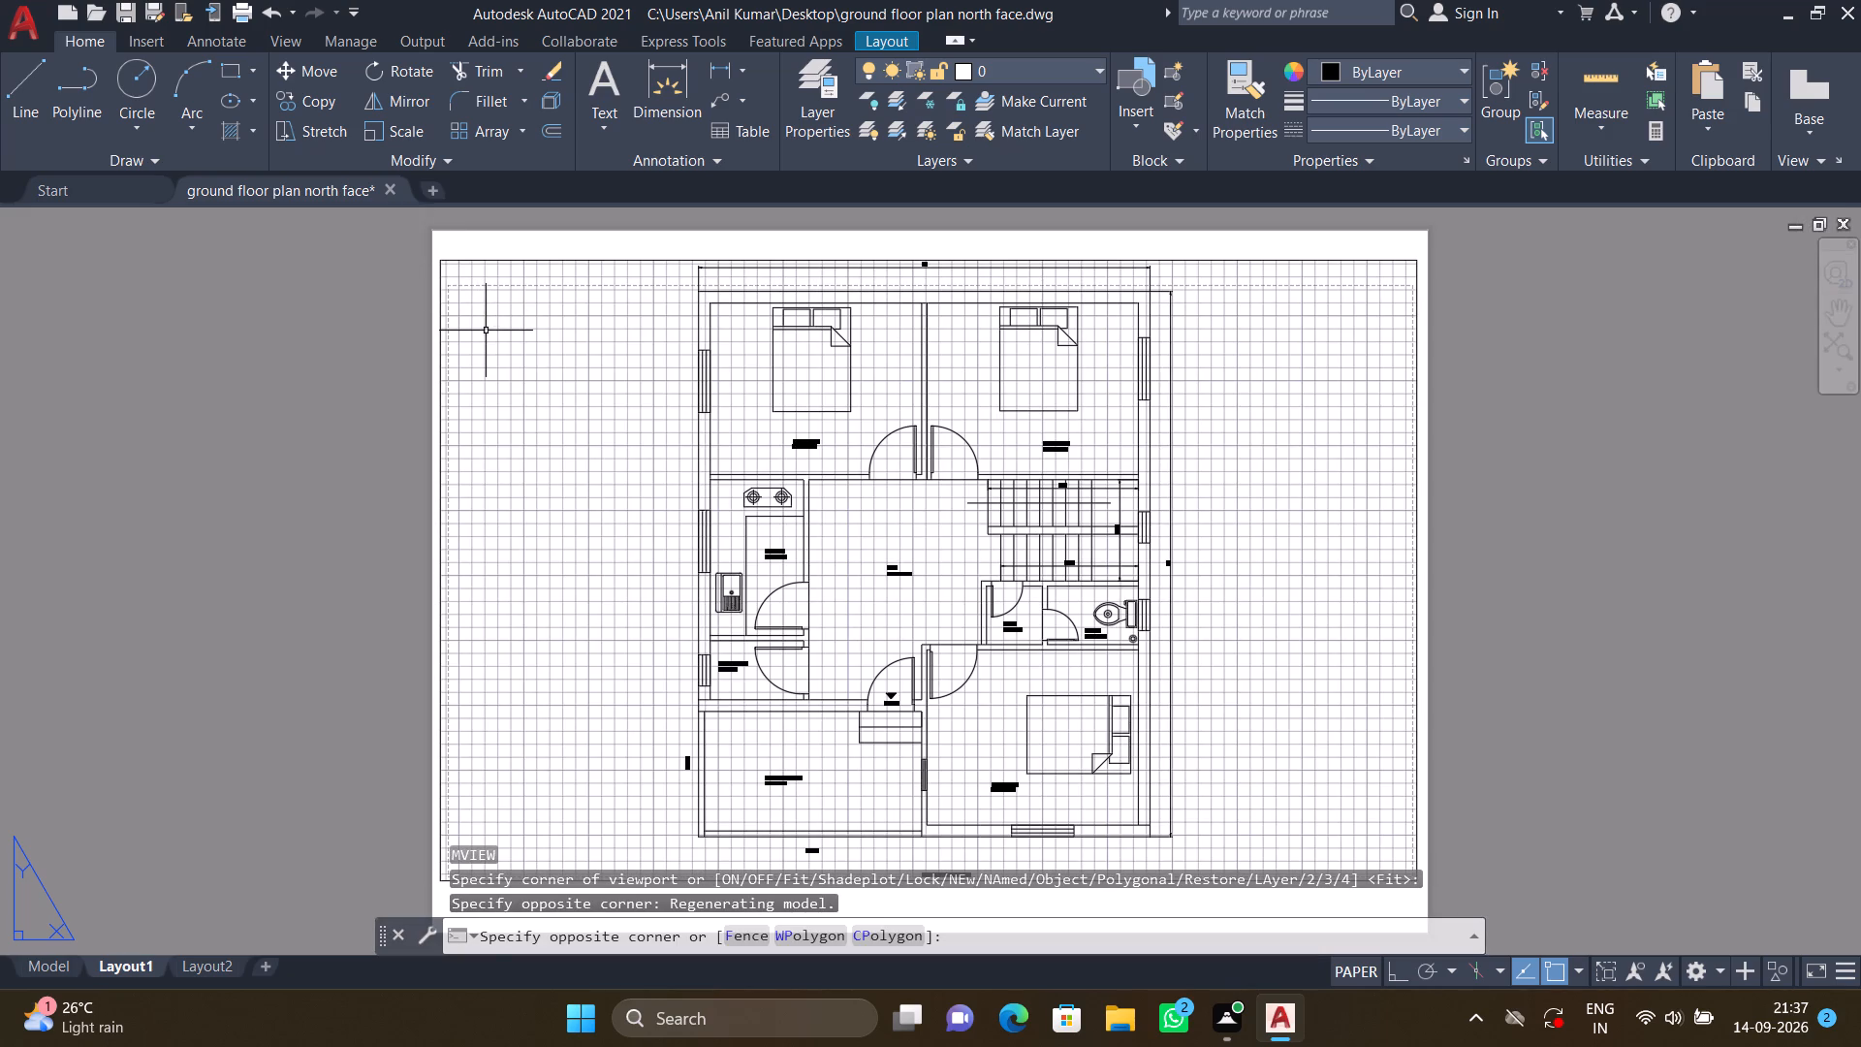
click(486, 331)
click(501, 345)
double_click(501, 345)
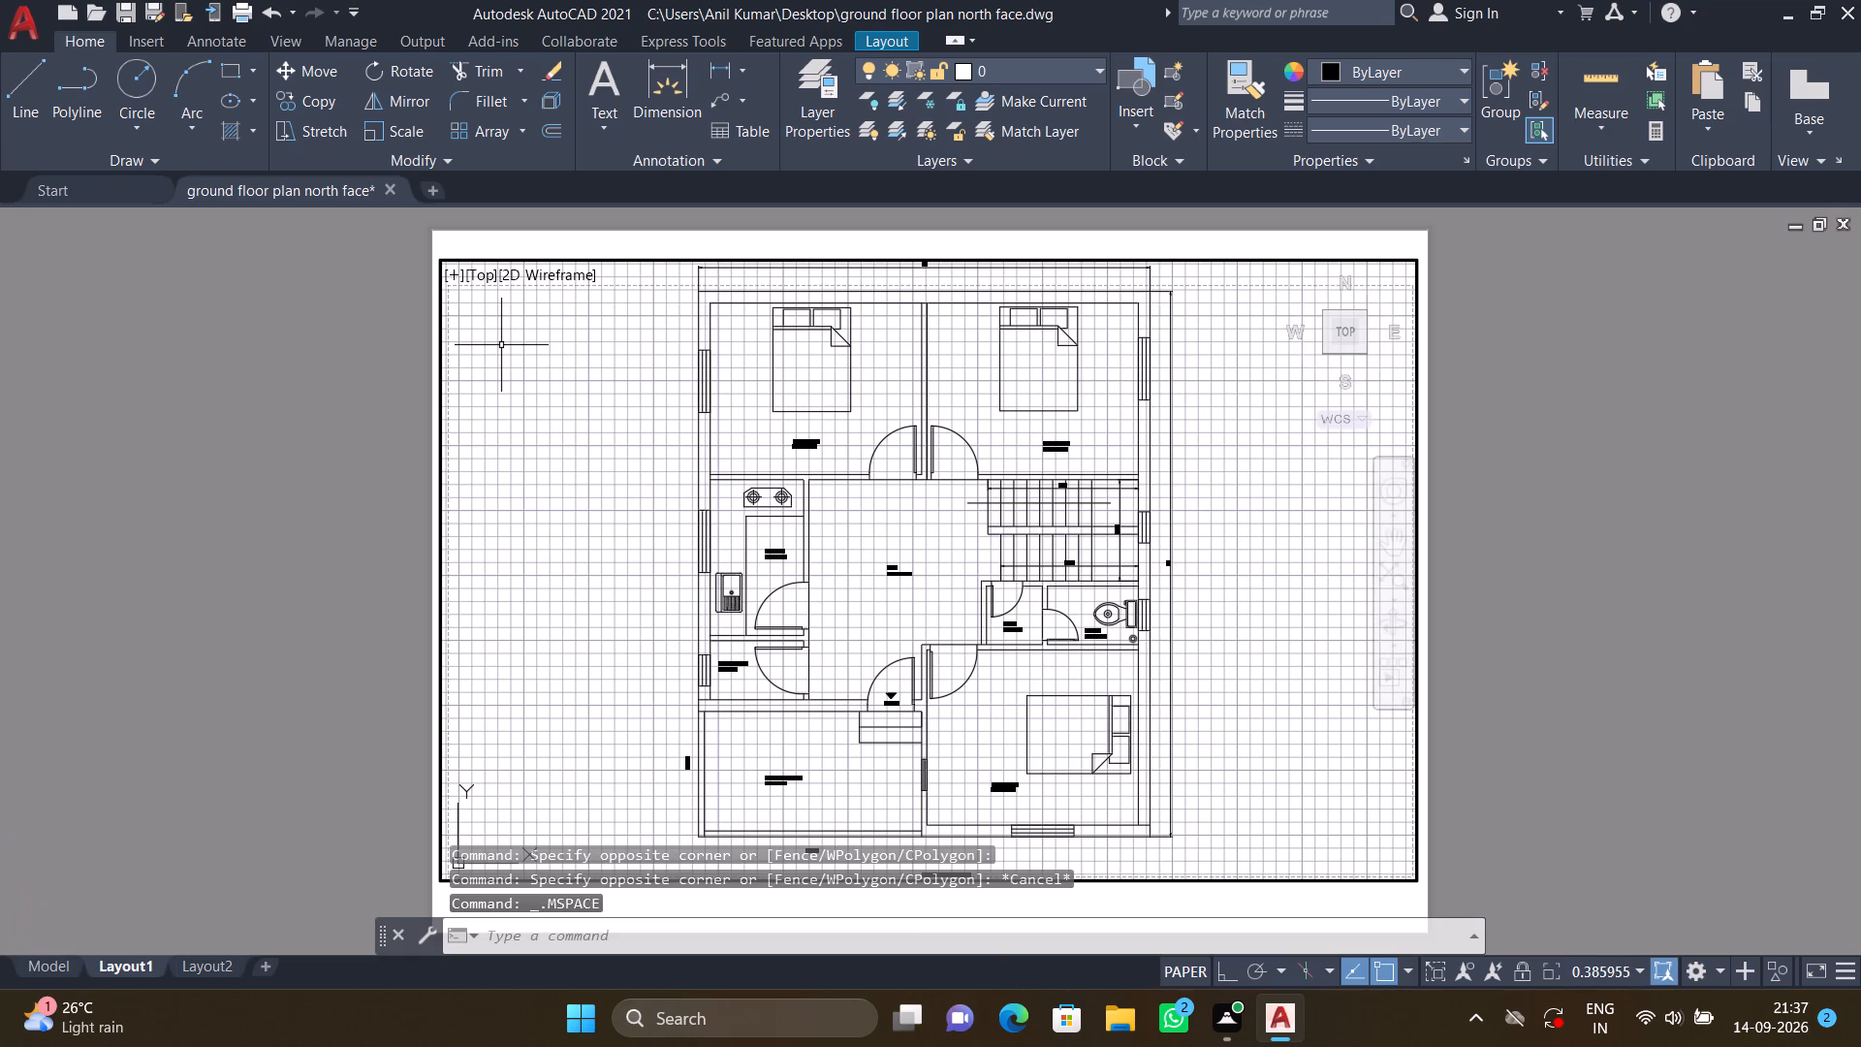
key(F7)
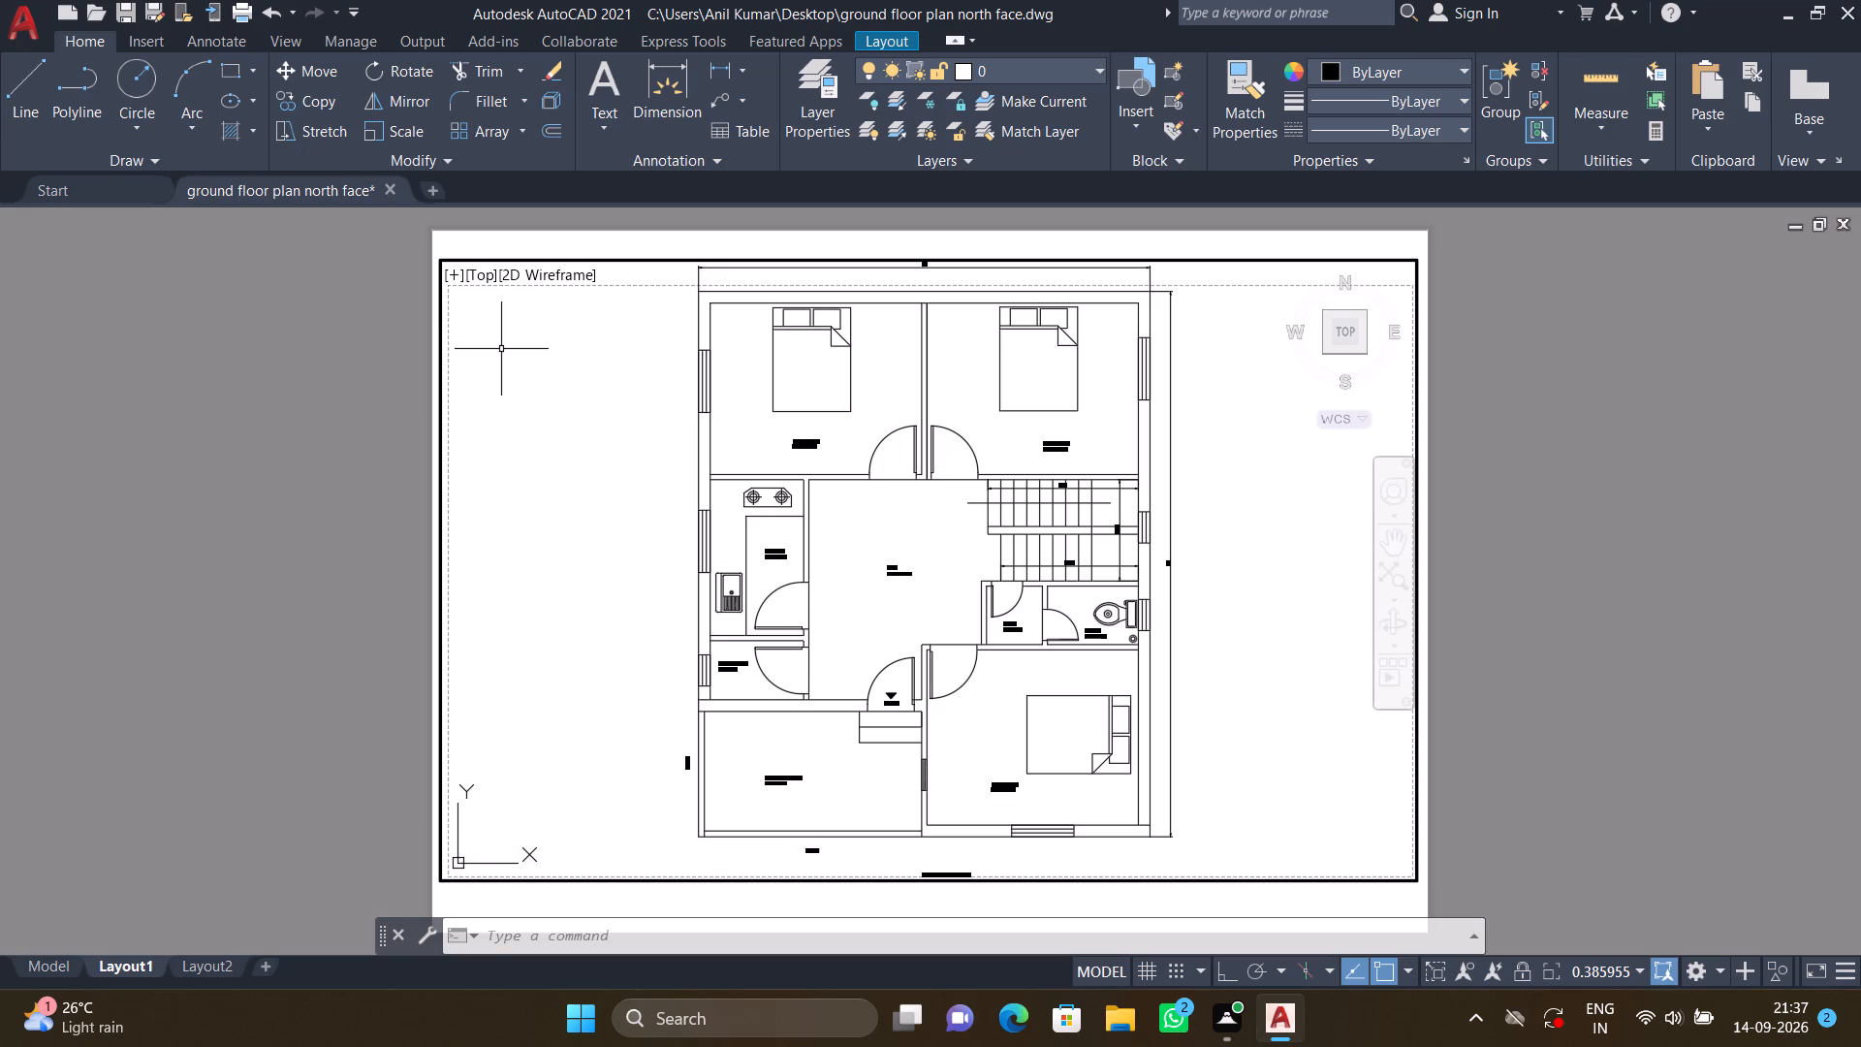
Preview the Layout1 plot and examine the top and bottom edges, dimensions and room labels of the plan on the sheet.
key(ctrl+p)
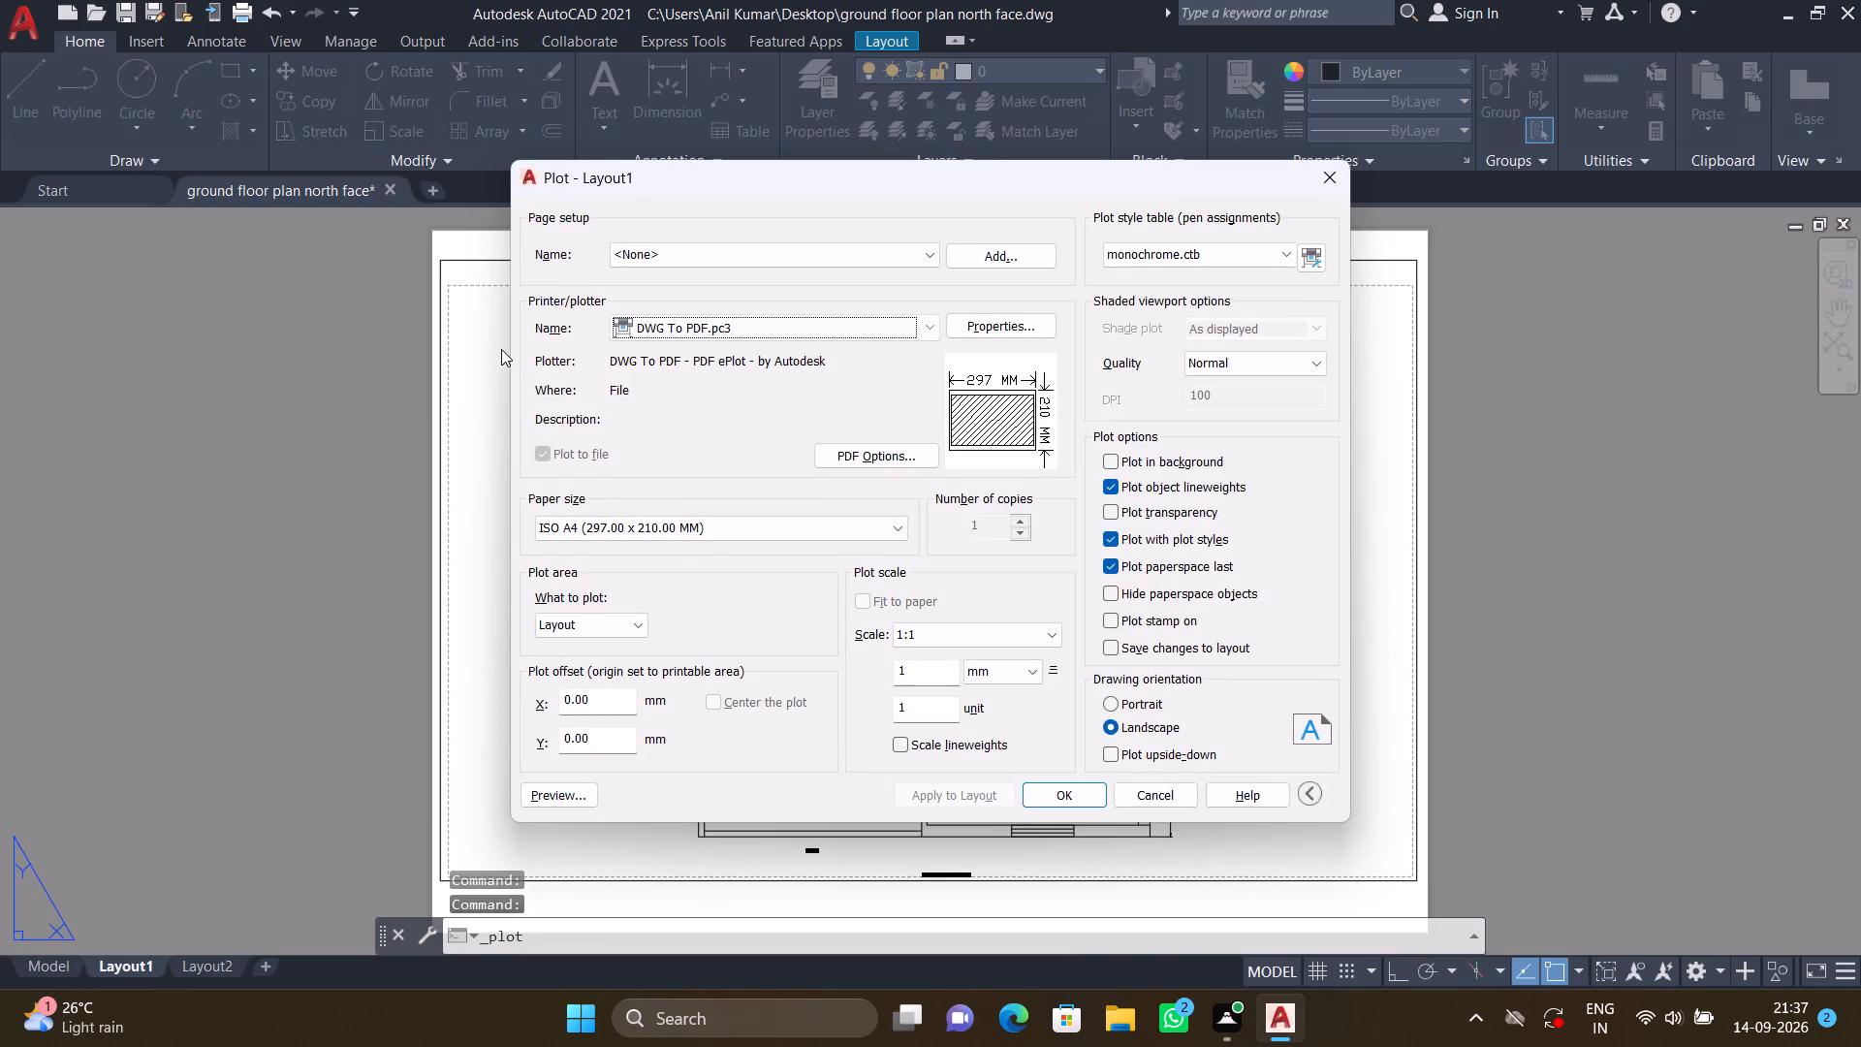
click(543, 790)
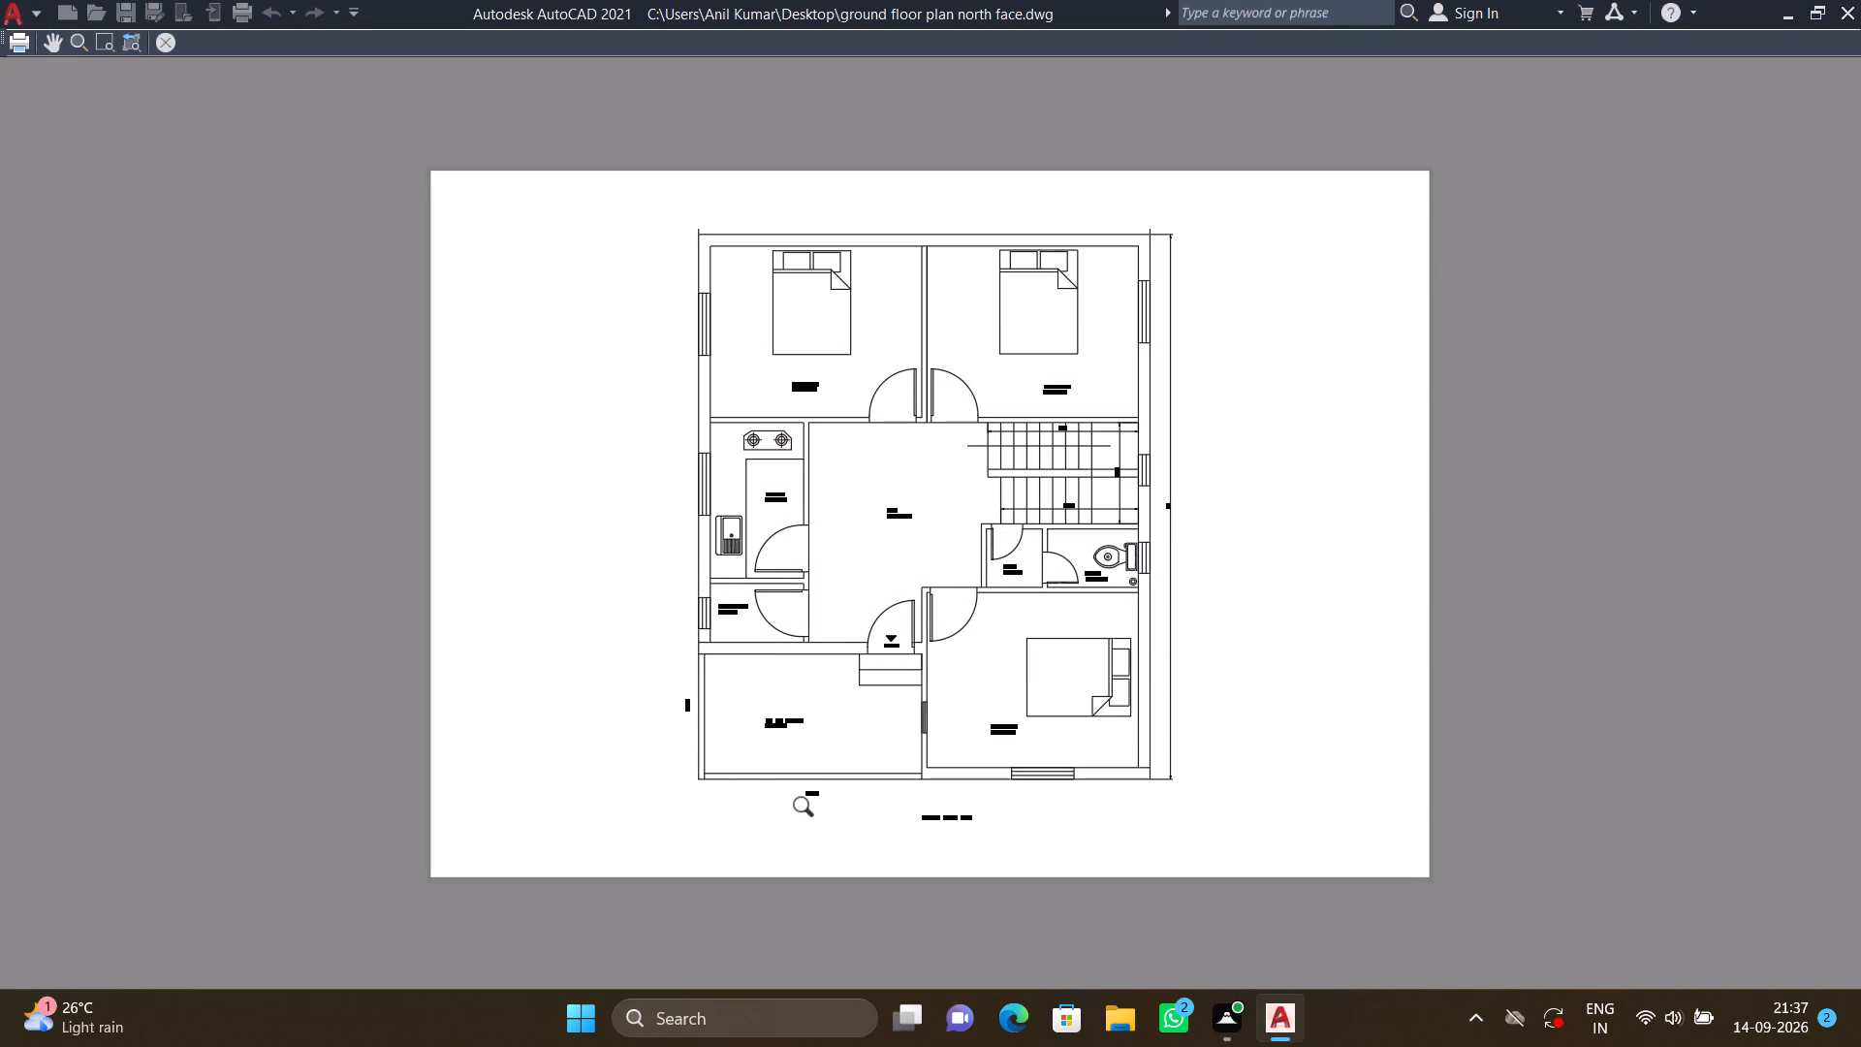
scroll(810, 811, down, 1)
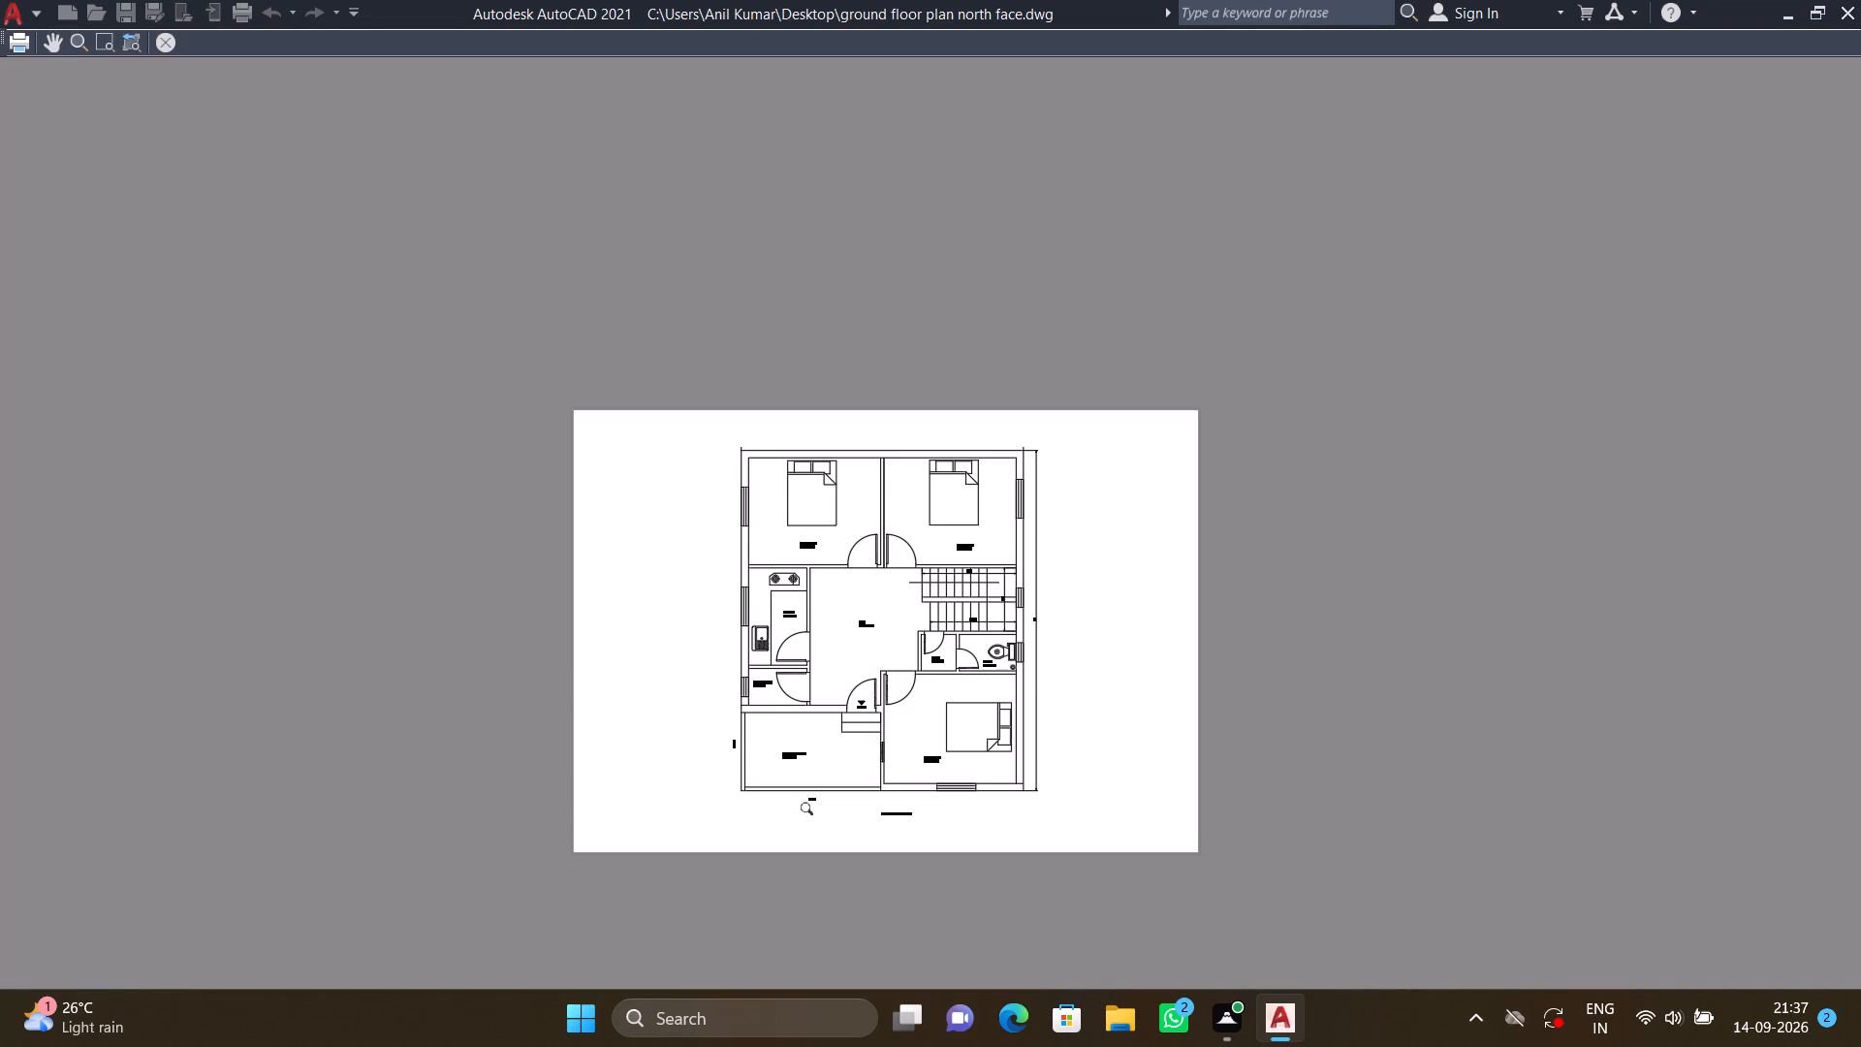
middle_drag(804, 802, 759, 721)
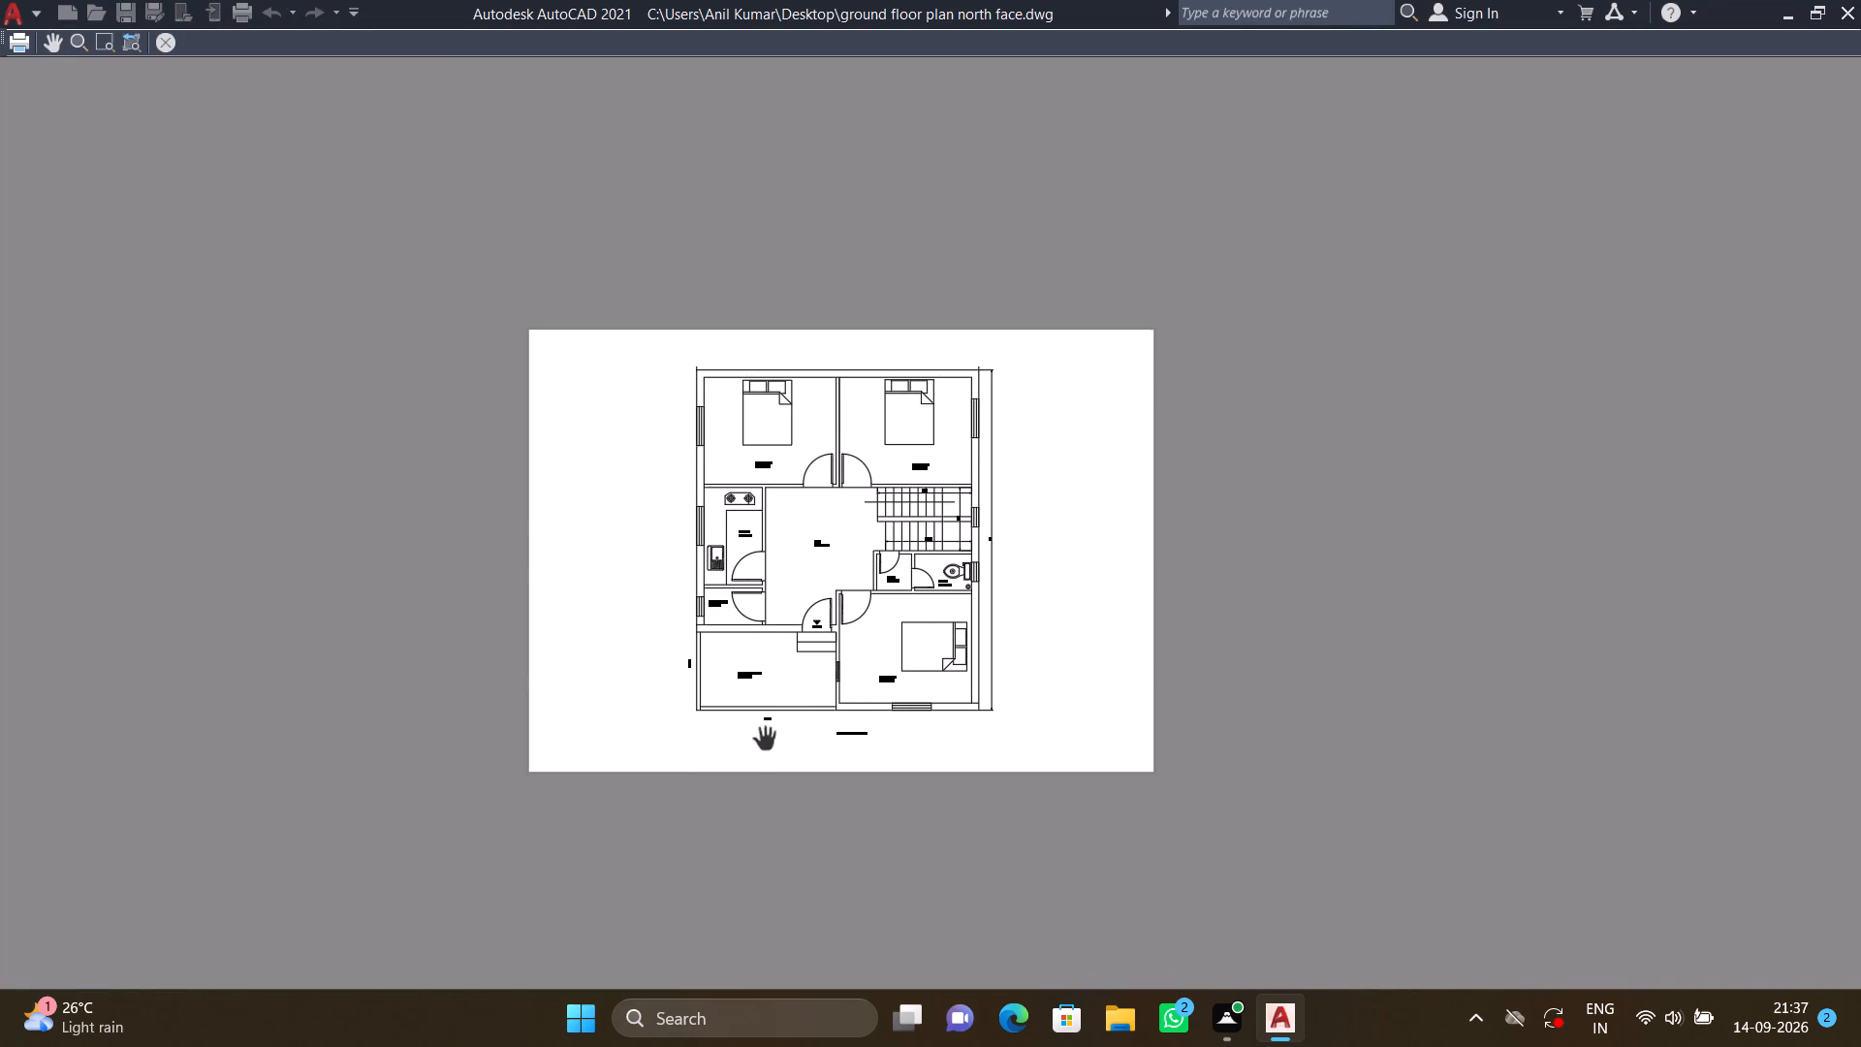
scroll(674, 677, up, 2)
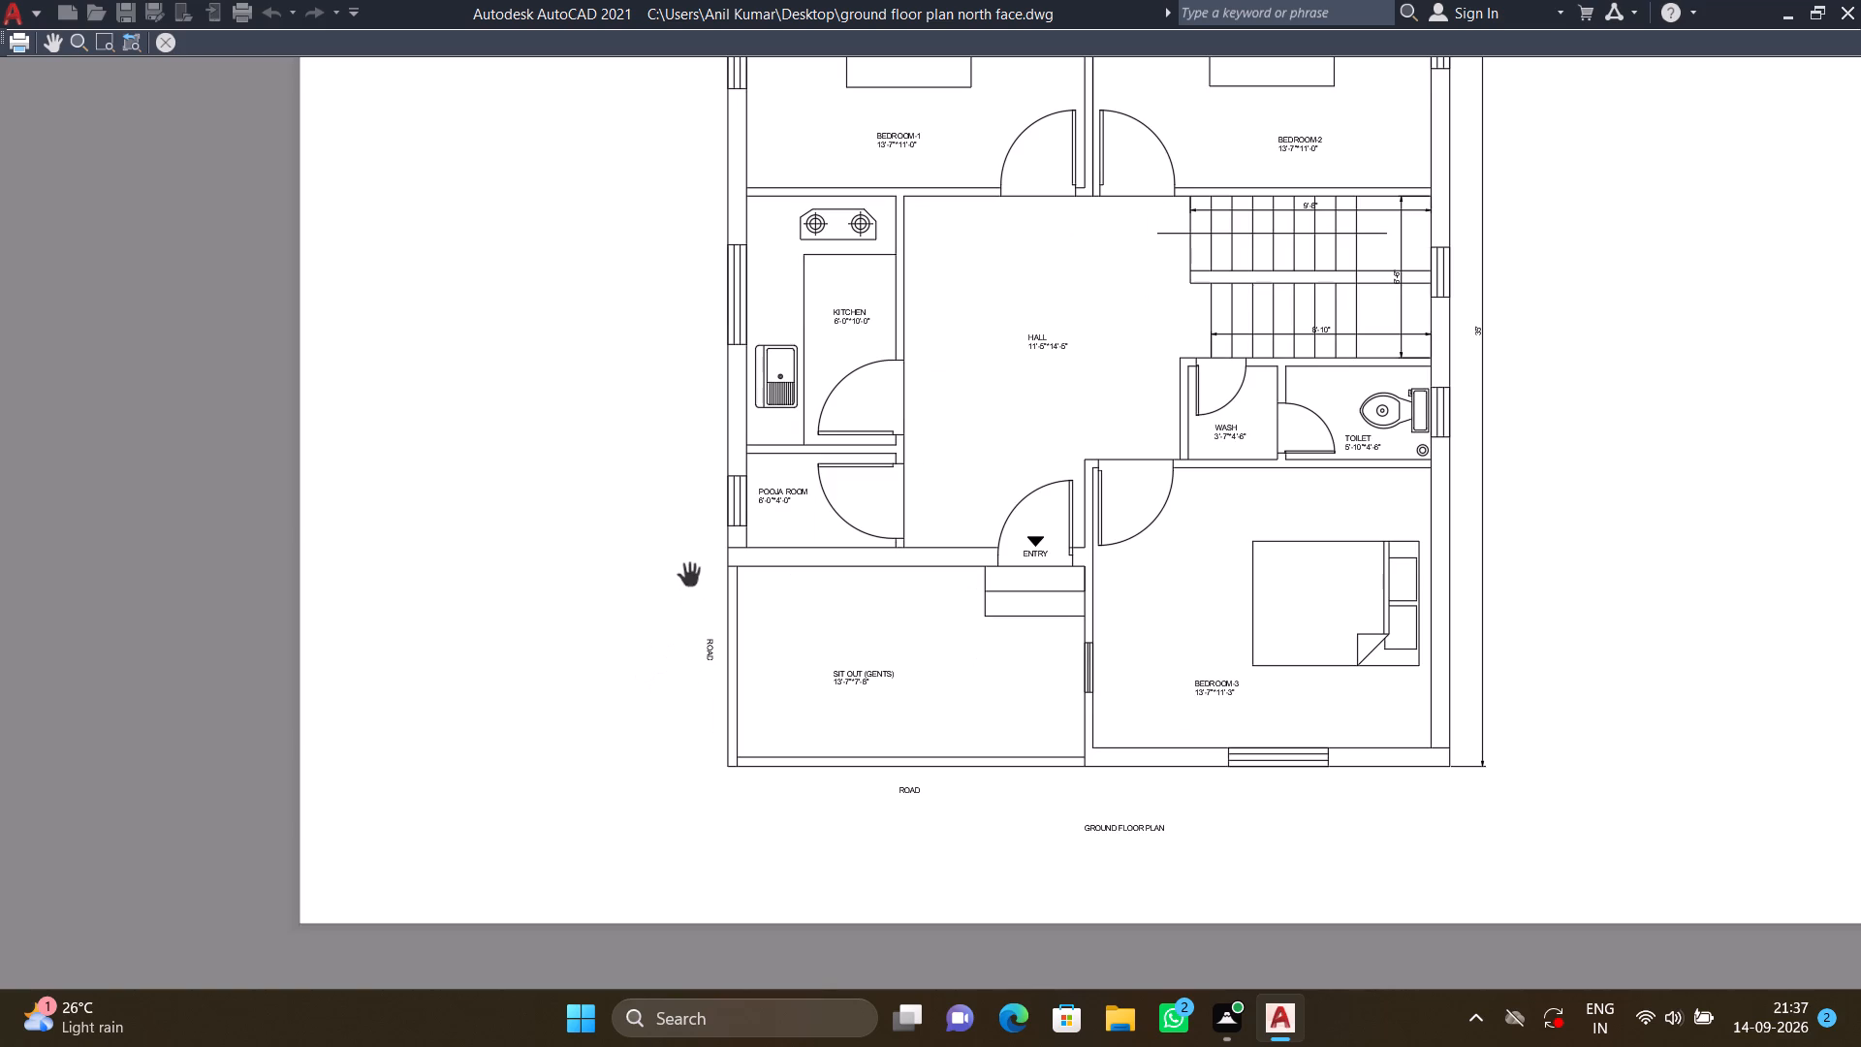
scroll(693, 578, up, 2)
scroll(693, 578, down, 1)
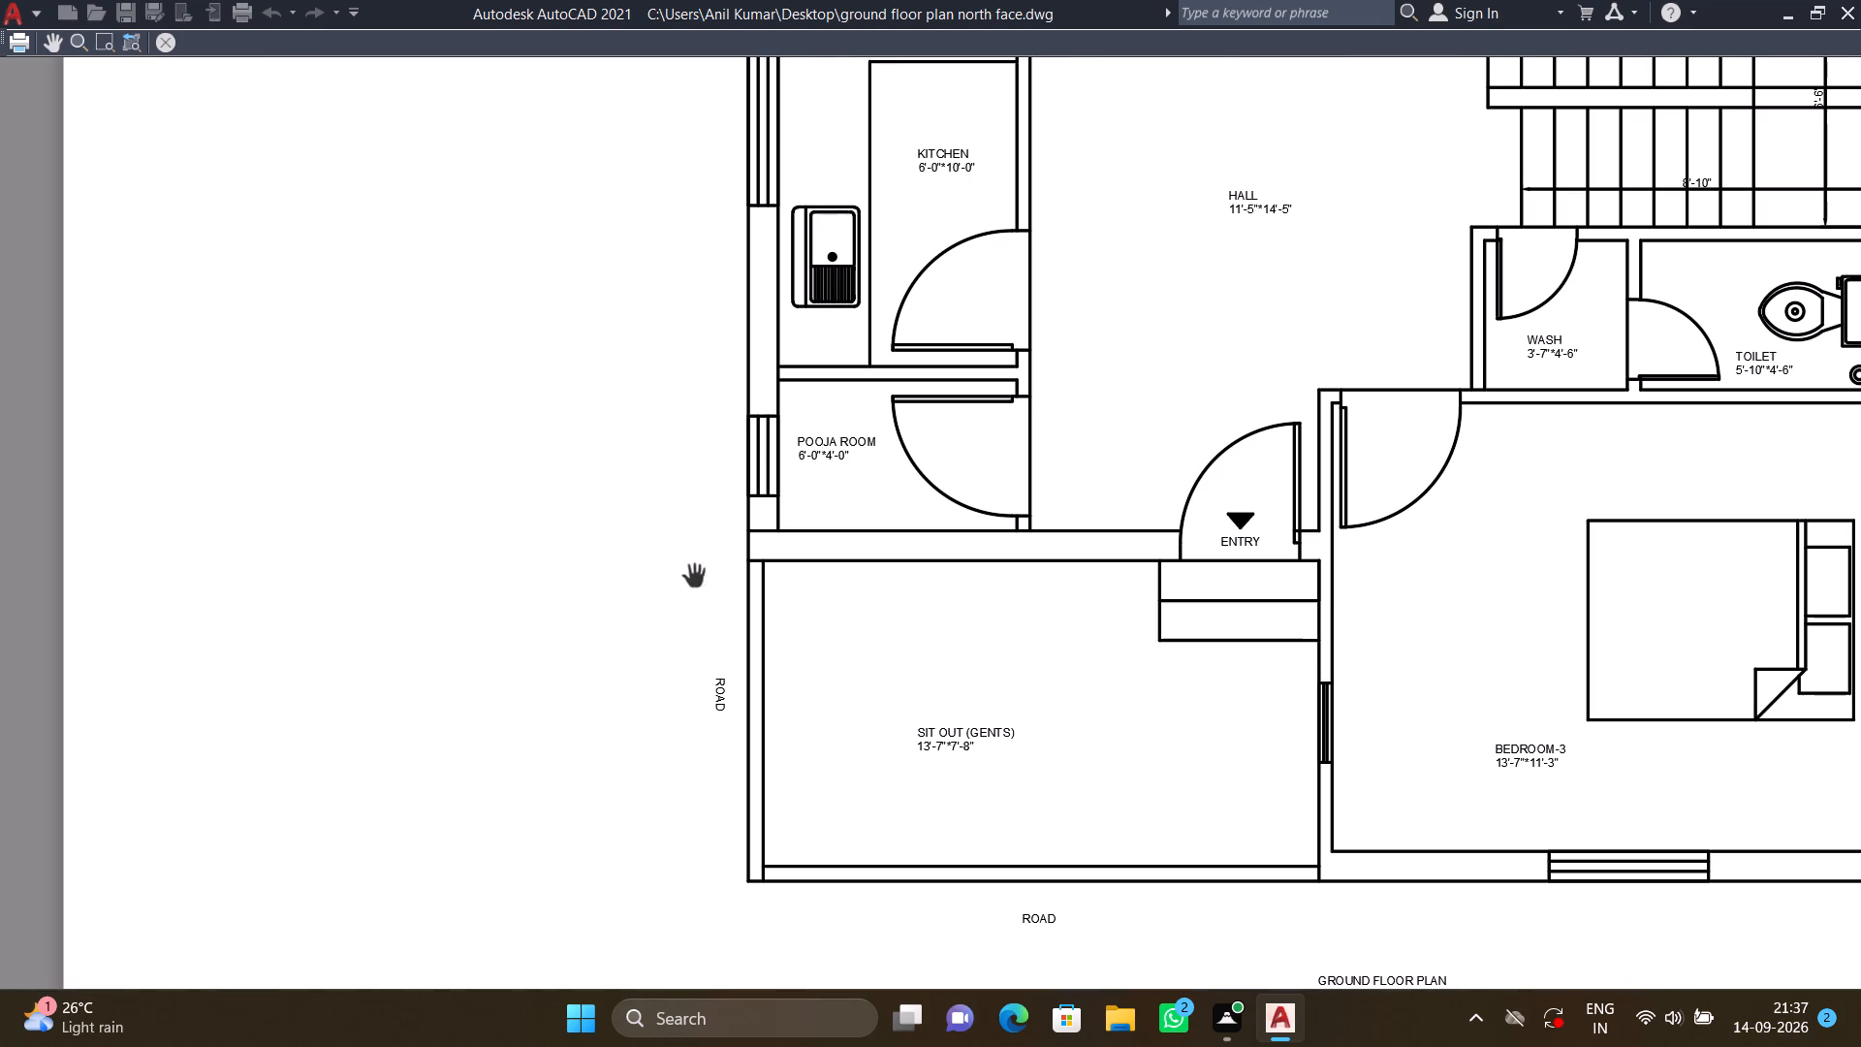
scroll(694, 578, down, 2)
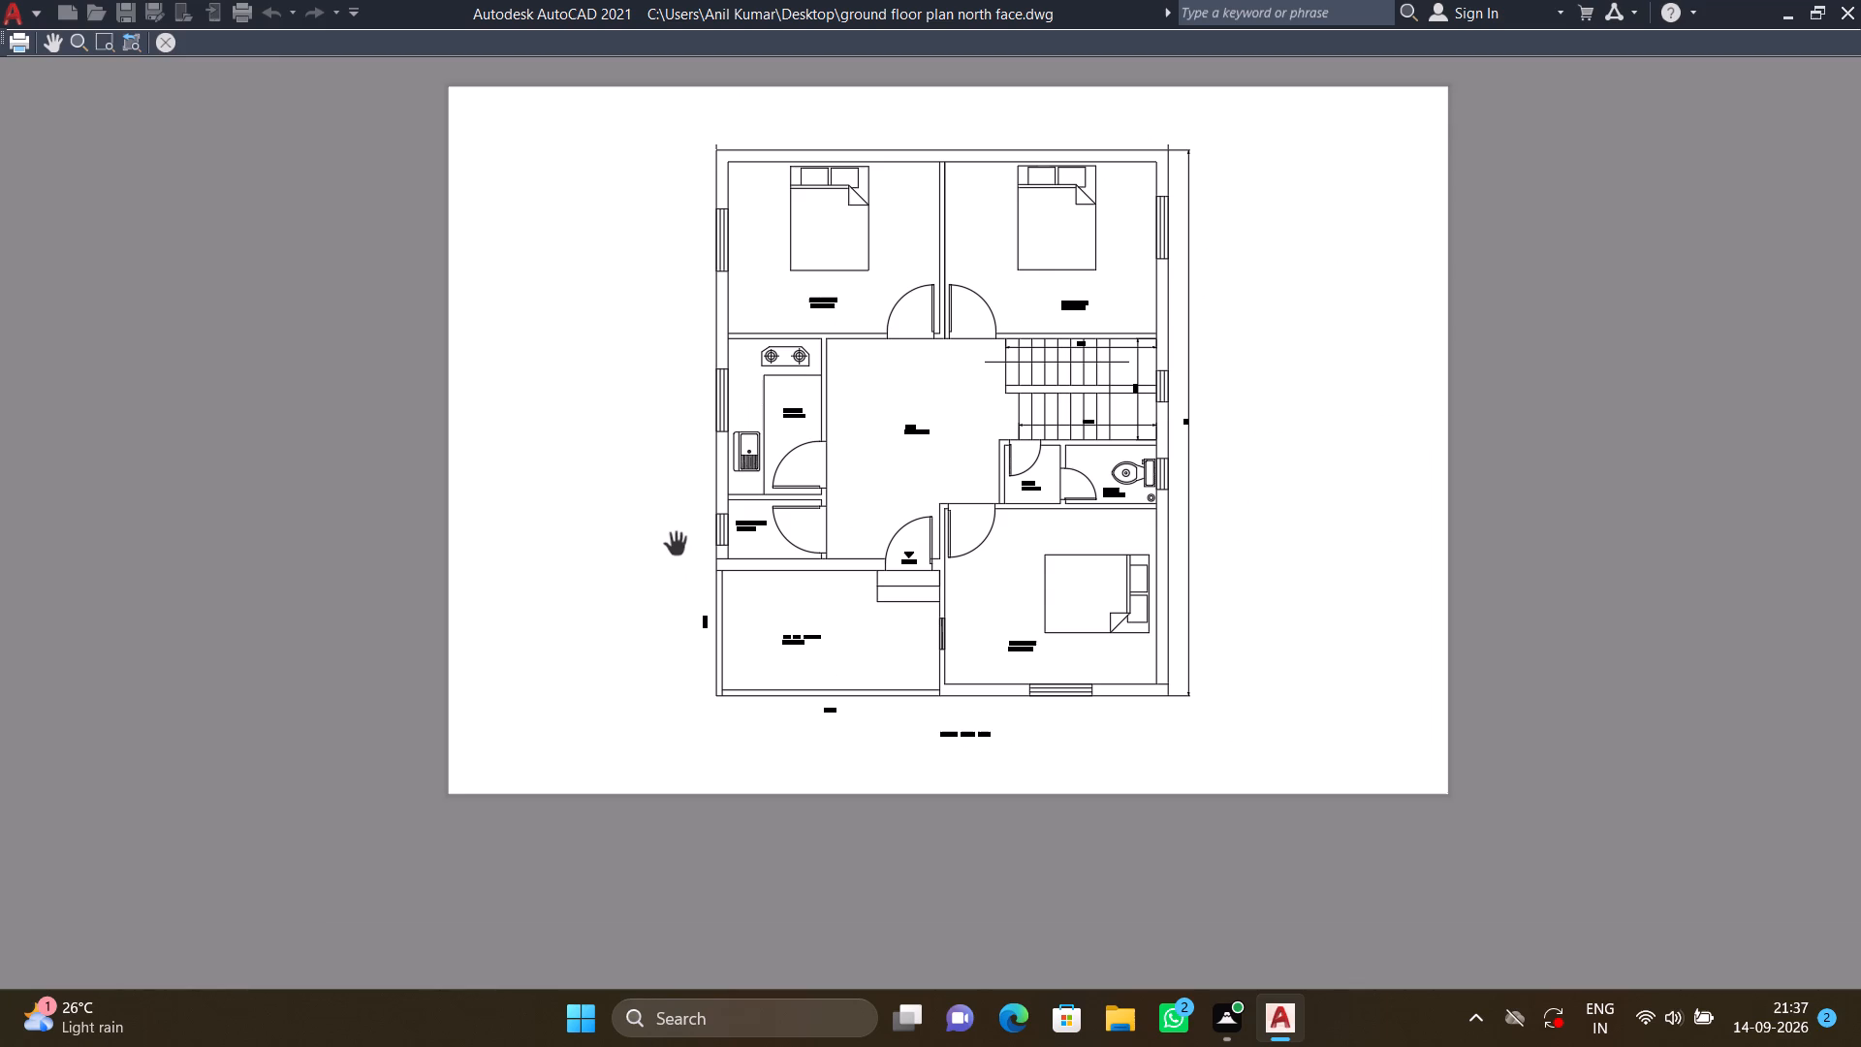
drag(701, 139, 670, 256)
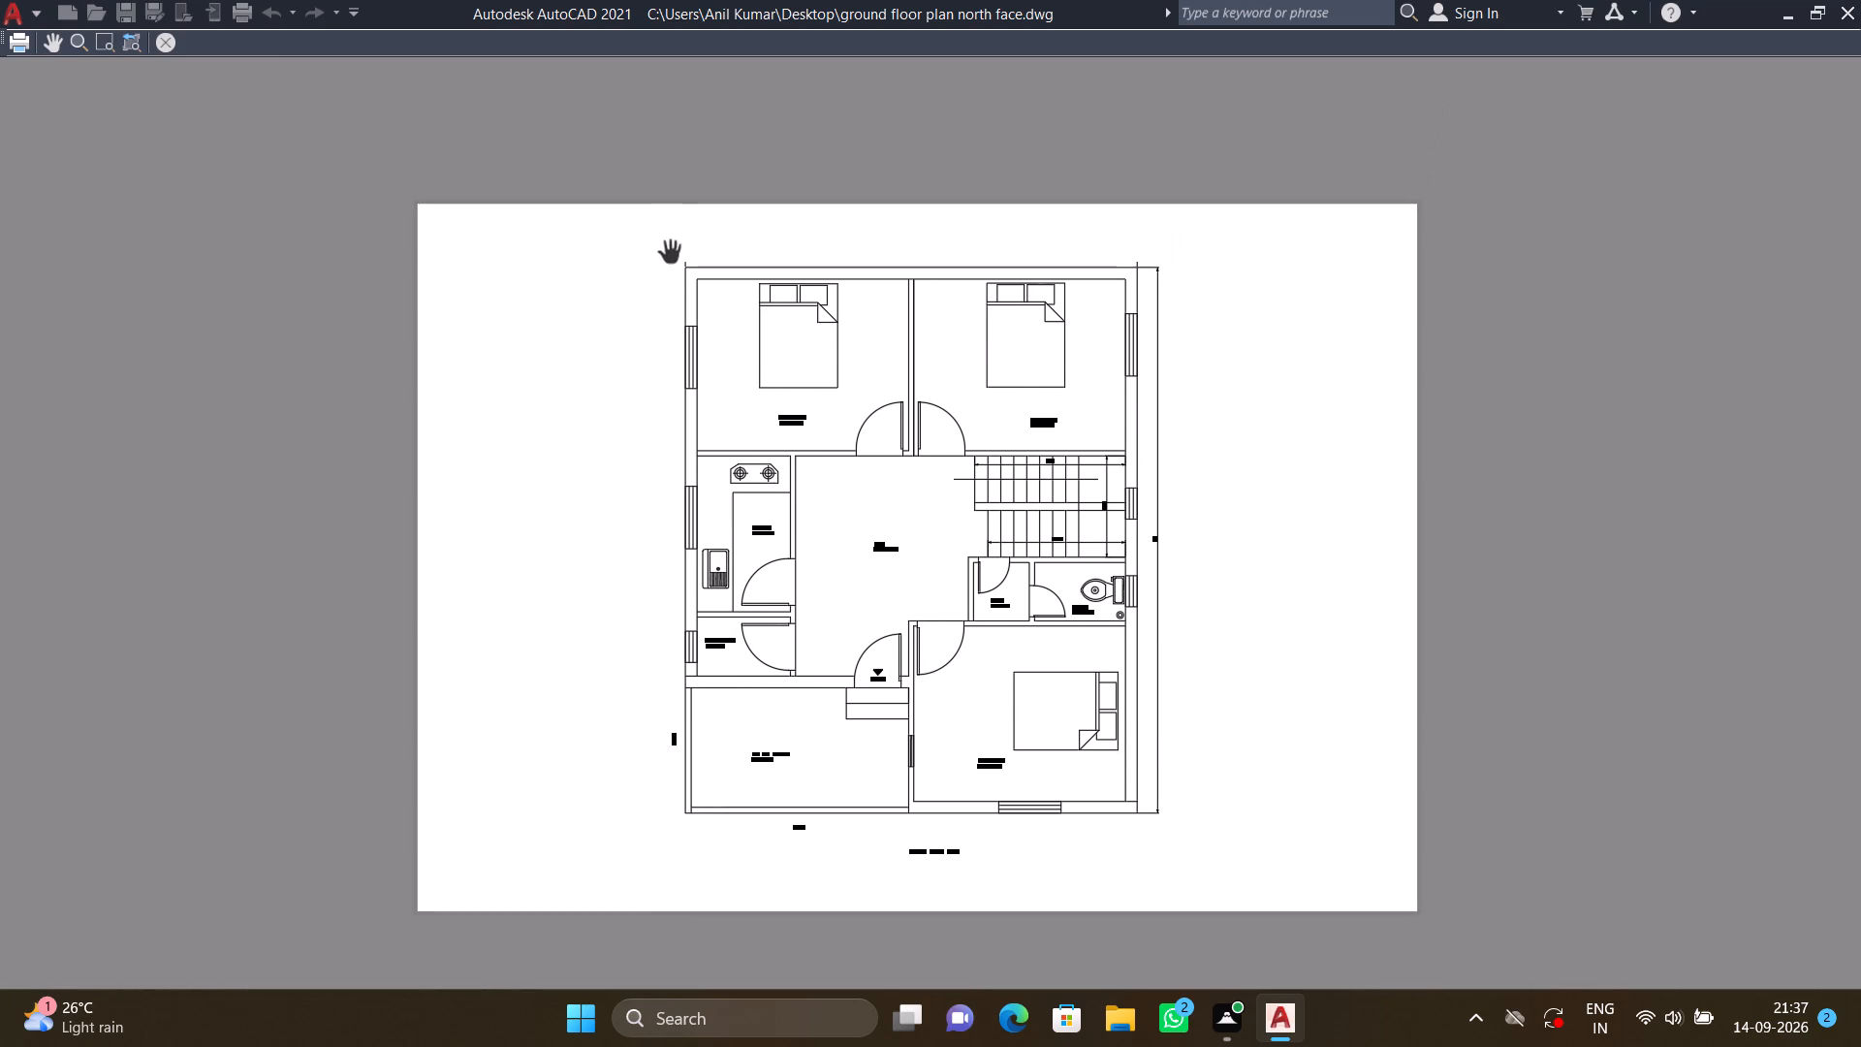
scroll(690, 253, down, 1)
middle_drag(685, 309, 664, 341)
middle_drag(659, 362, 658, 381)
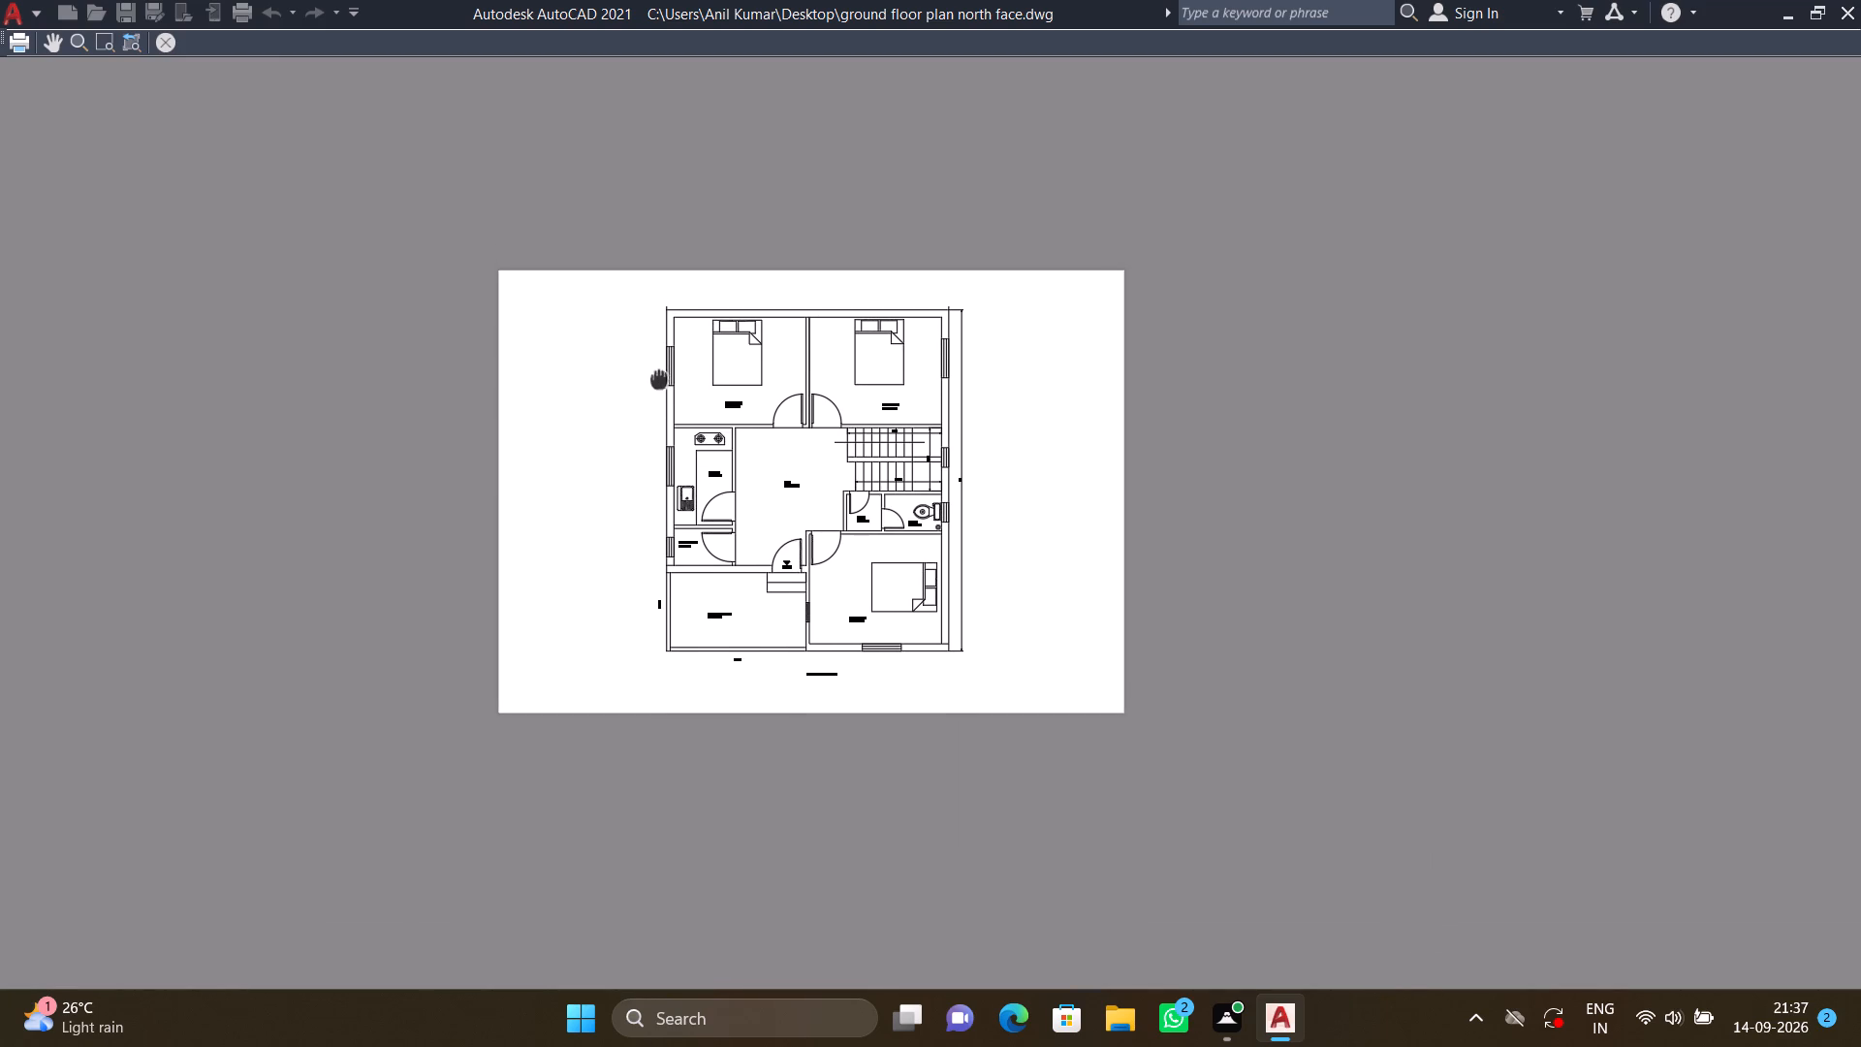
middle_drag(658, 381, 658, 392)
scroll(660, 381, down, 2)
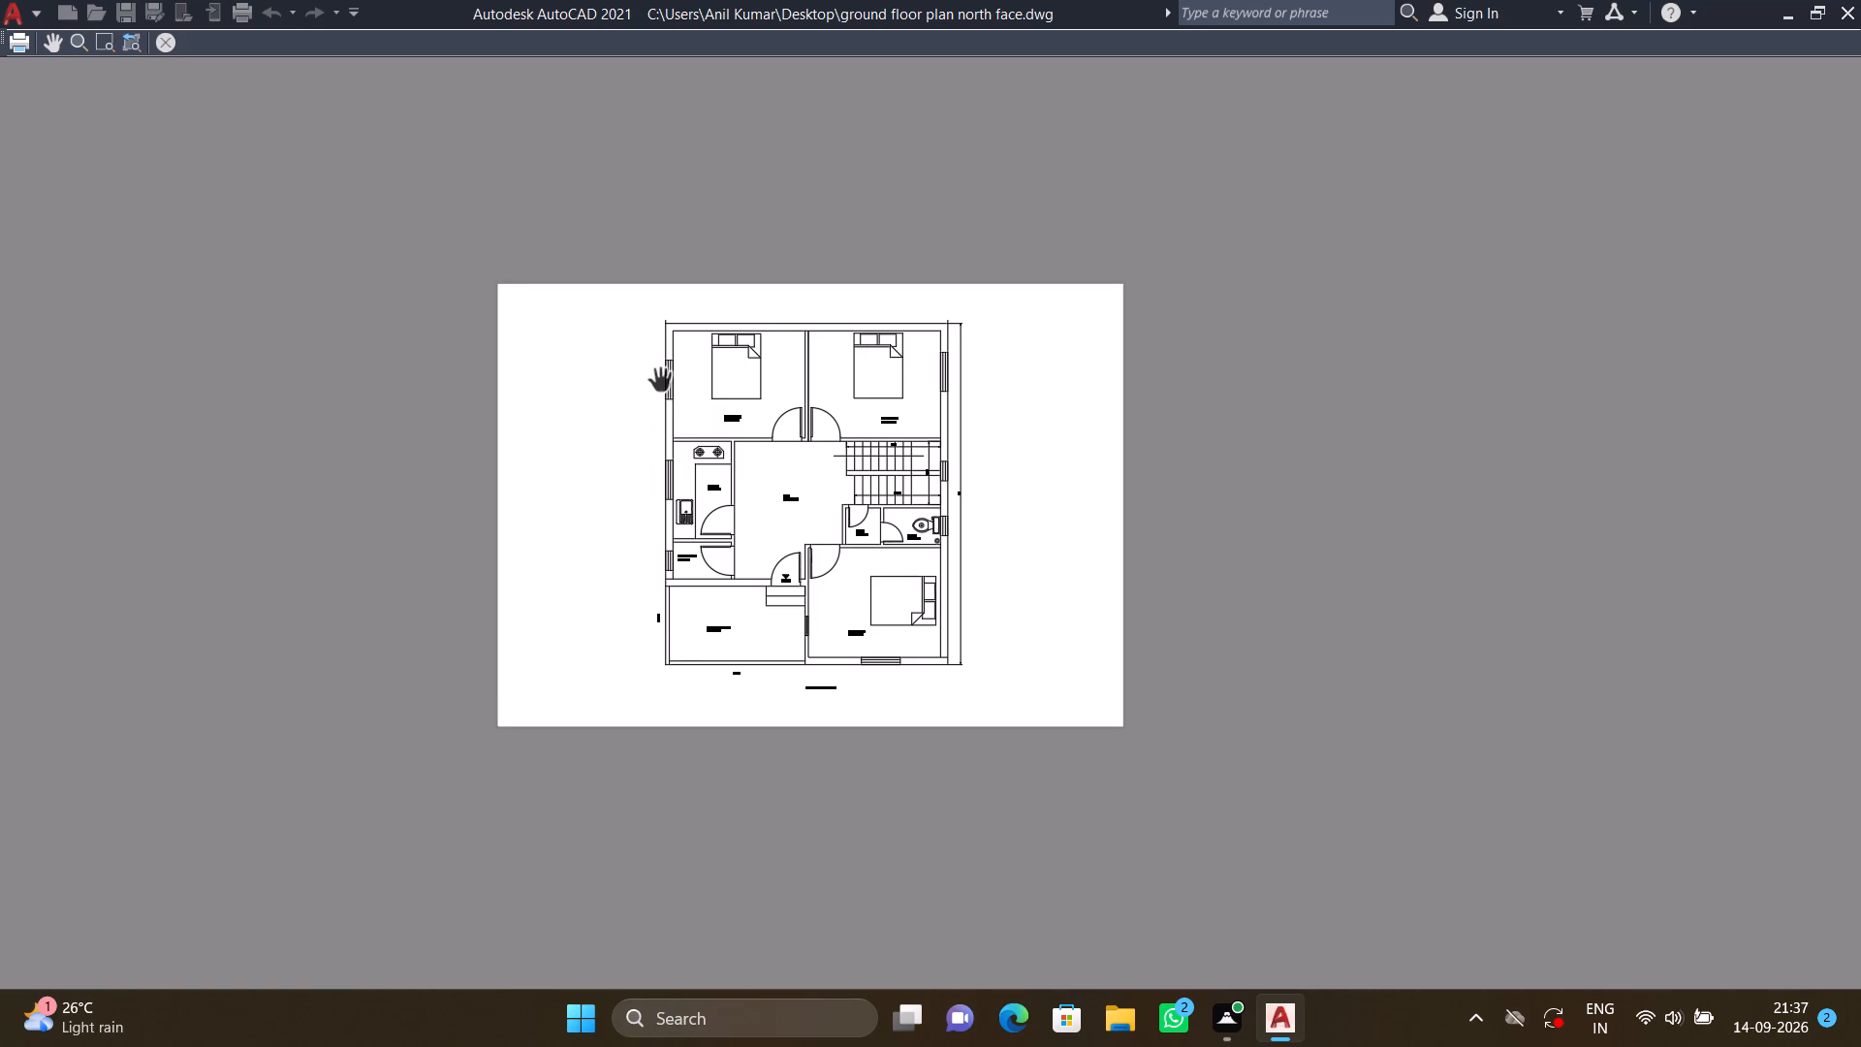
scroll(660, 381, up, 1)
scroll(766, 288, up, 2)
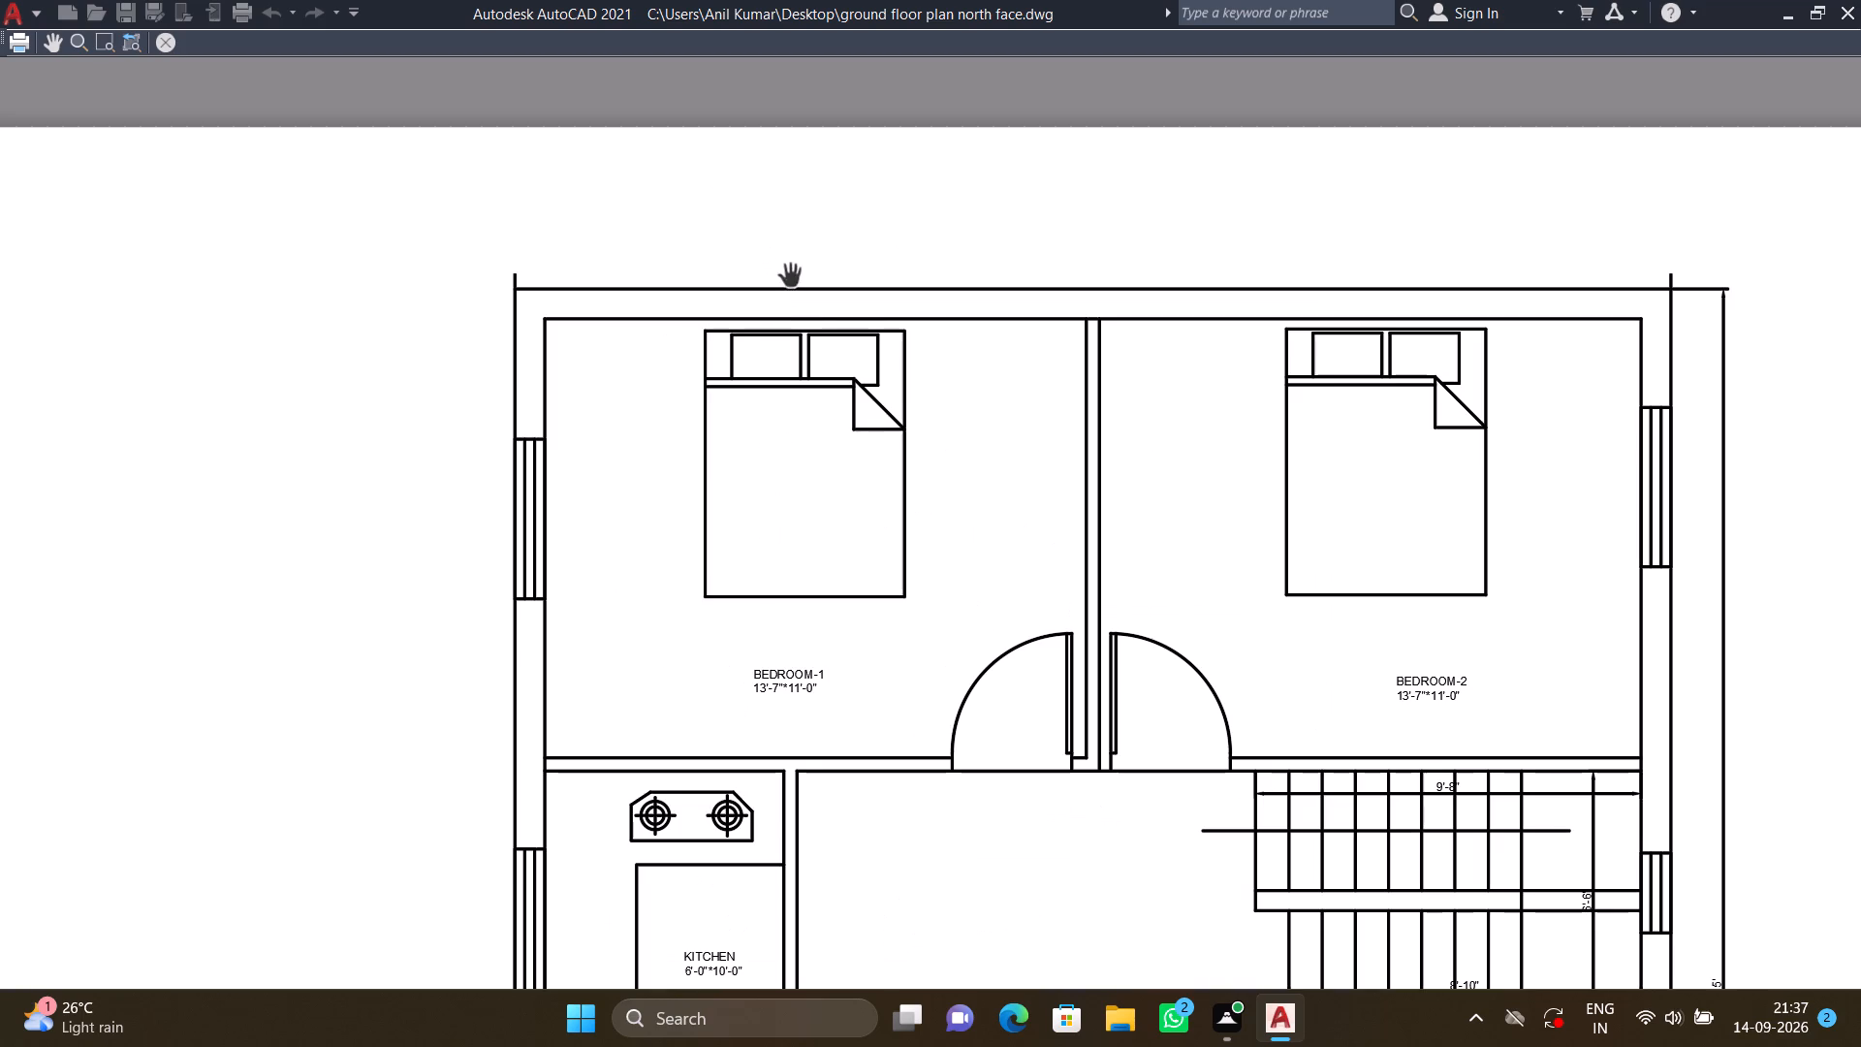
scroll(804, 276, down, 1)
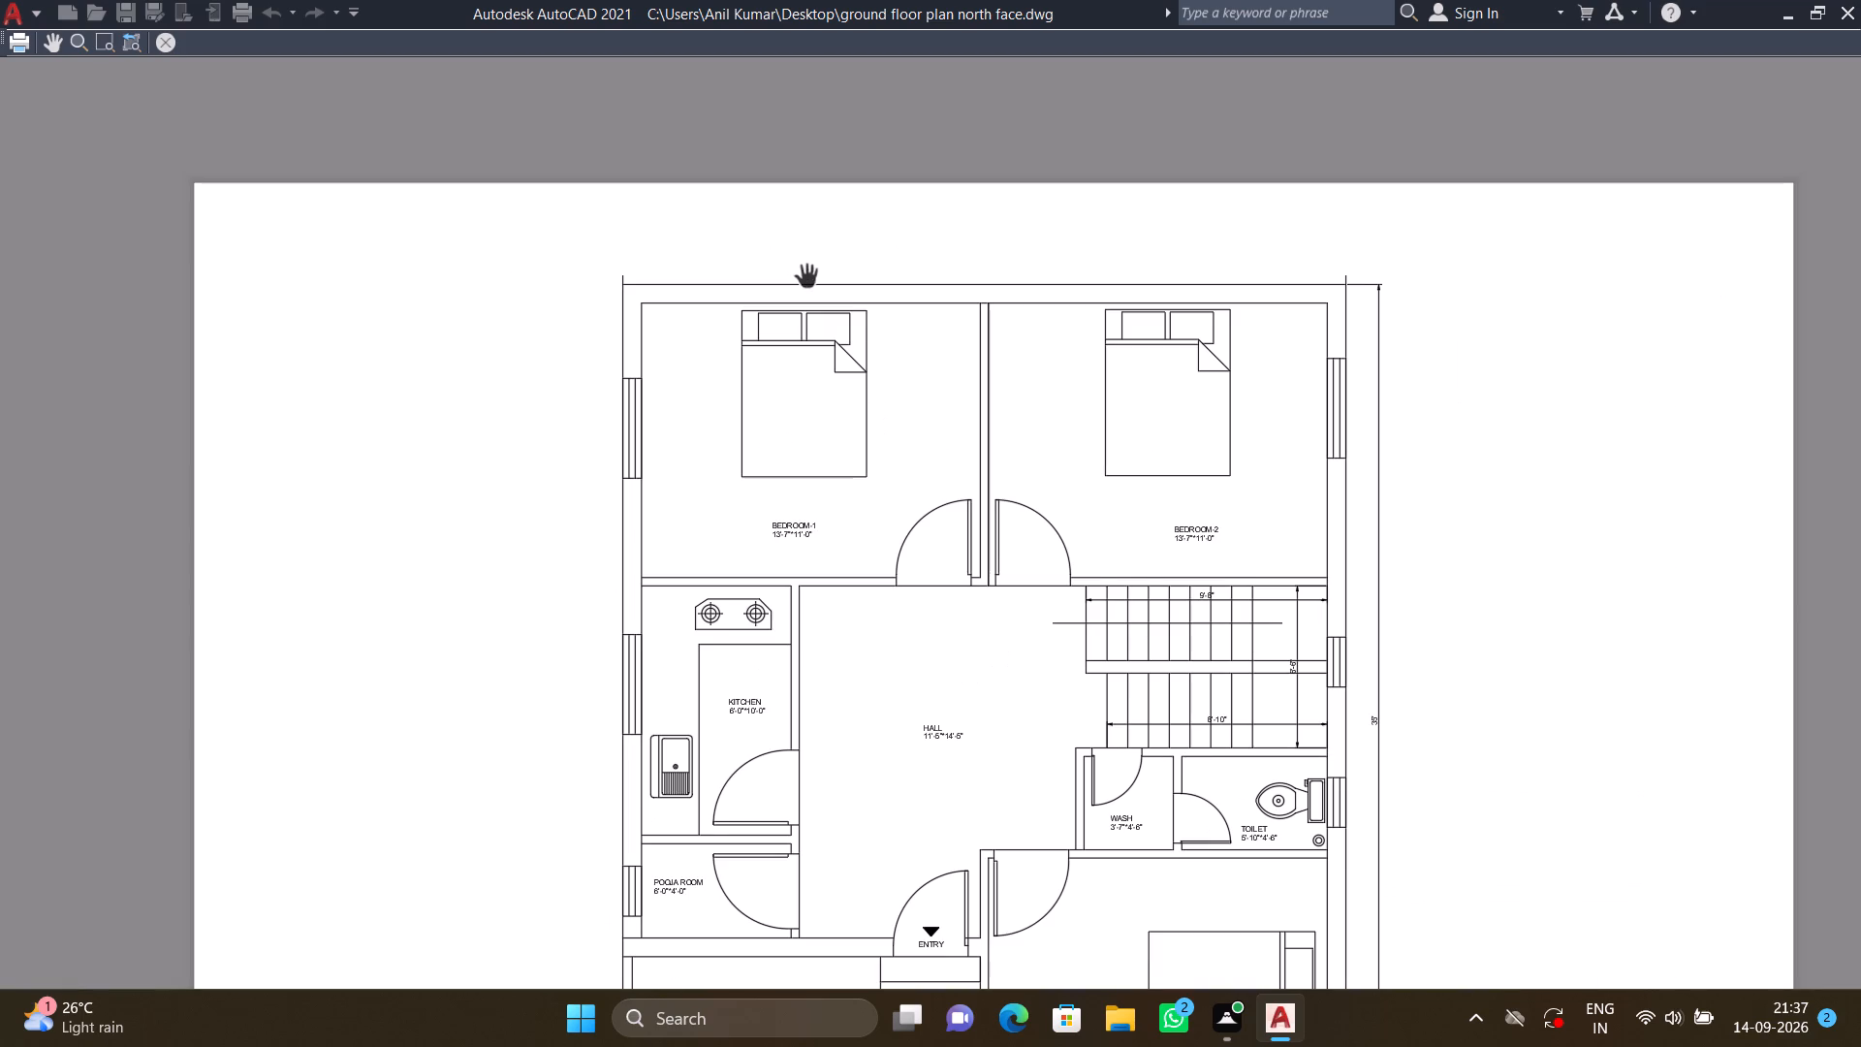
key(Escape)
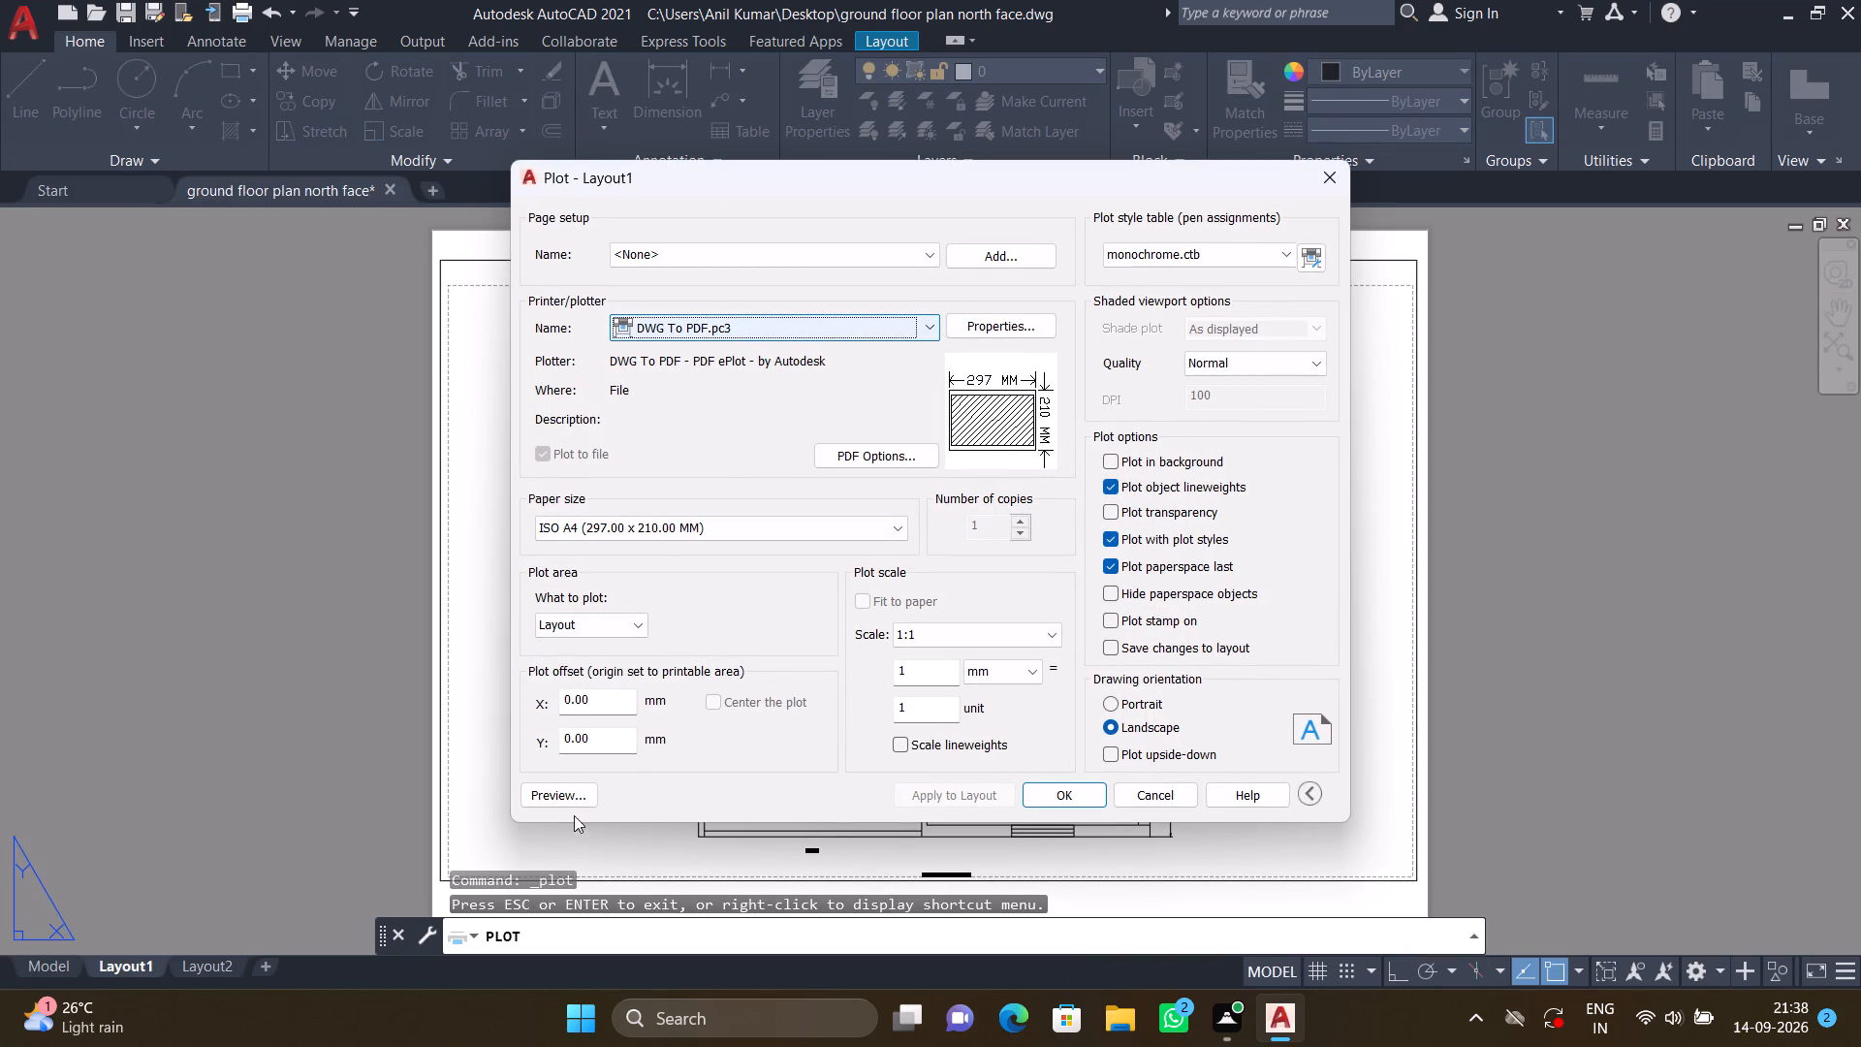
click(569, 798)
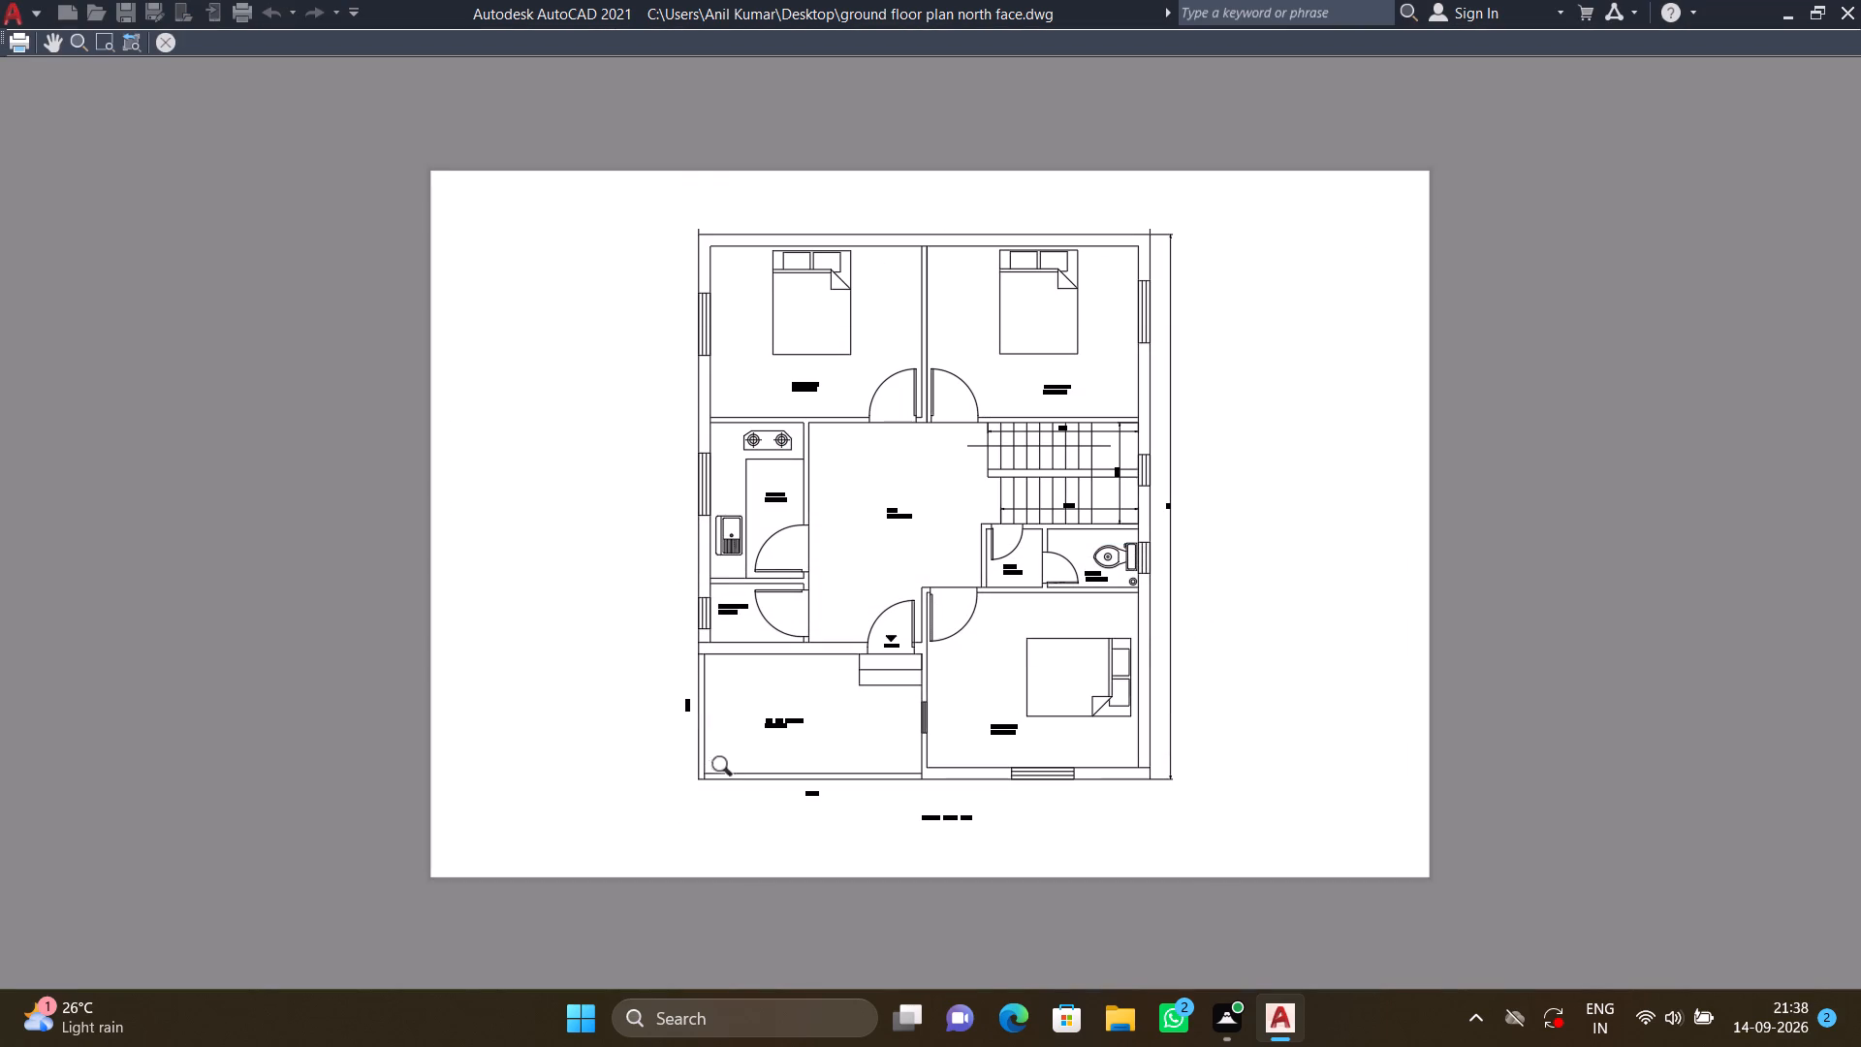
click(165, 48)
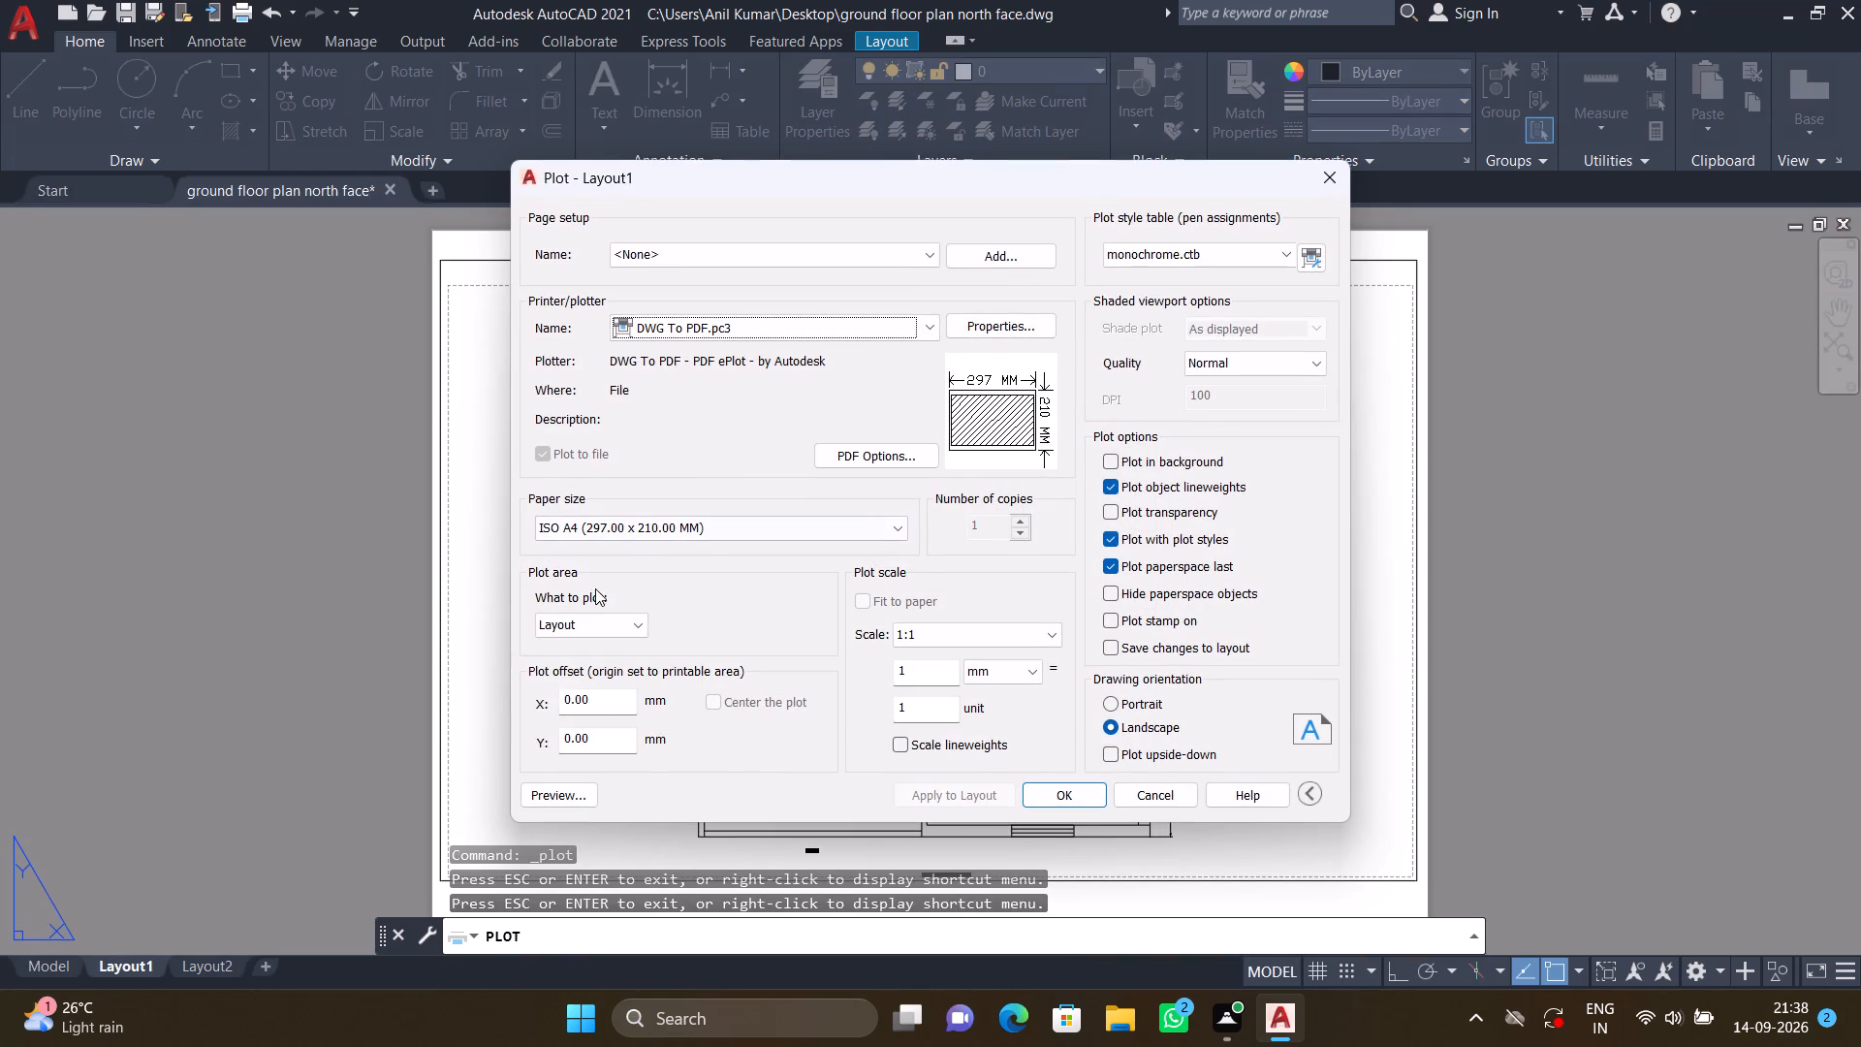
click(1325, 177)
Shrink the floor plan inside the active viewport to a scale of about 0.24 and reposition it near the sheet's centre.
middle_drag(1201, 407, 1201, 411)
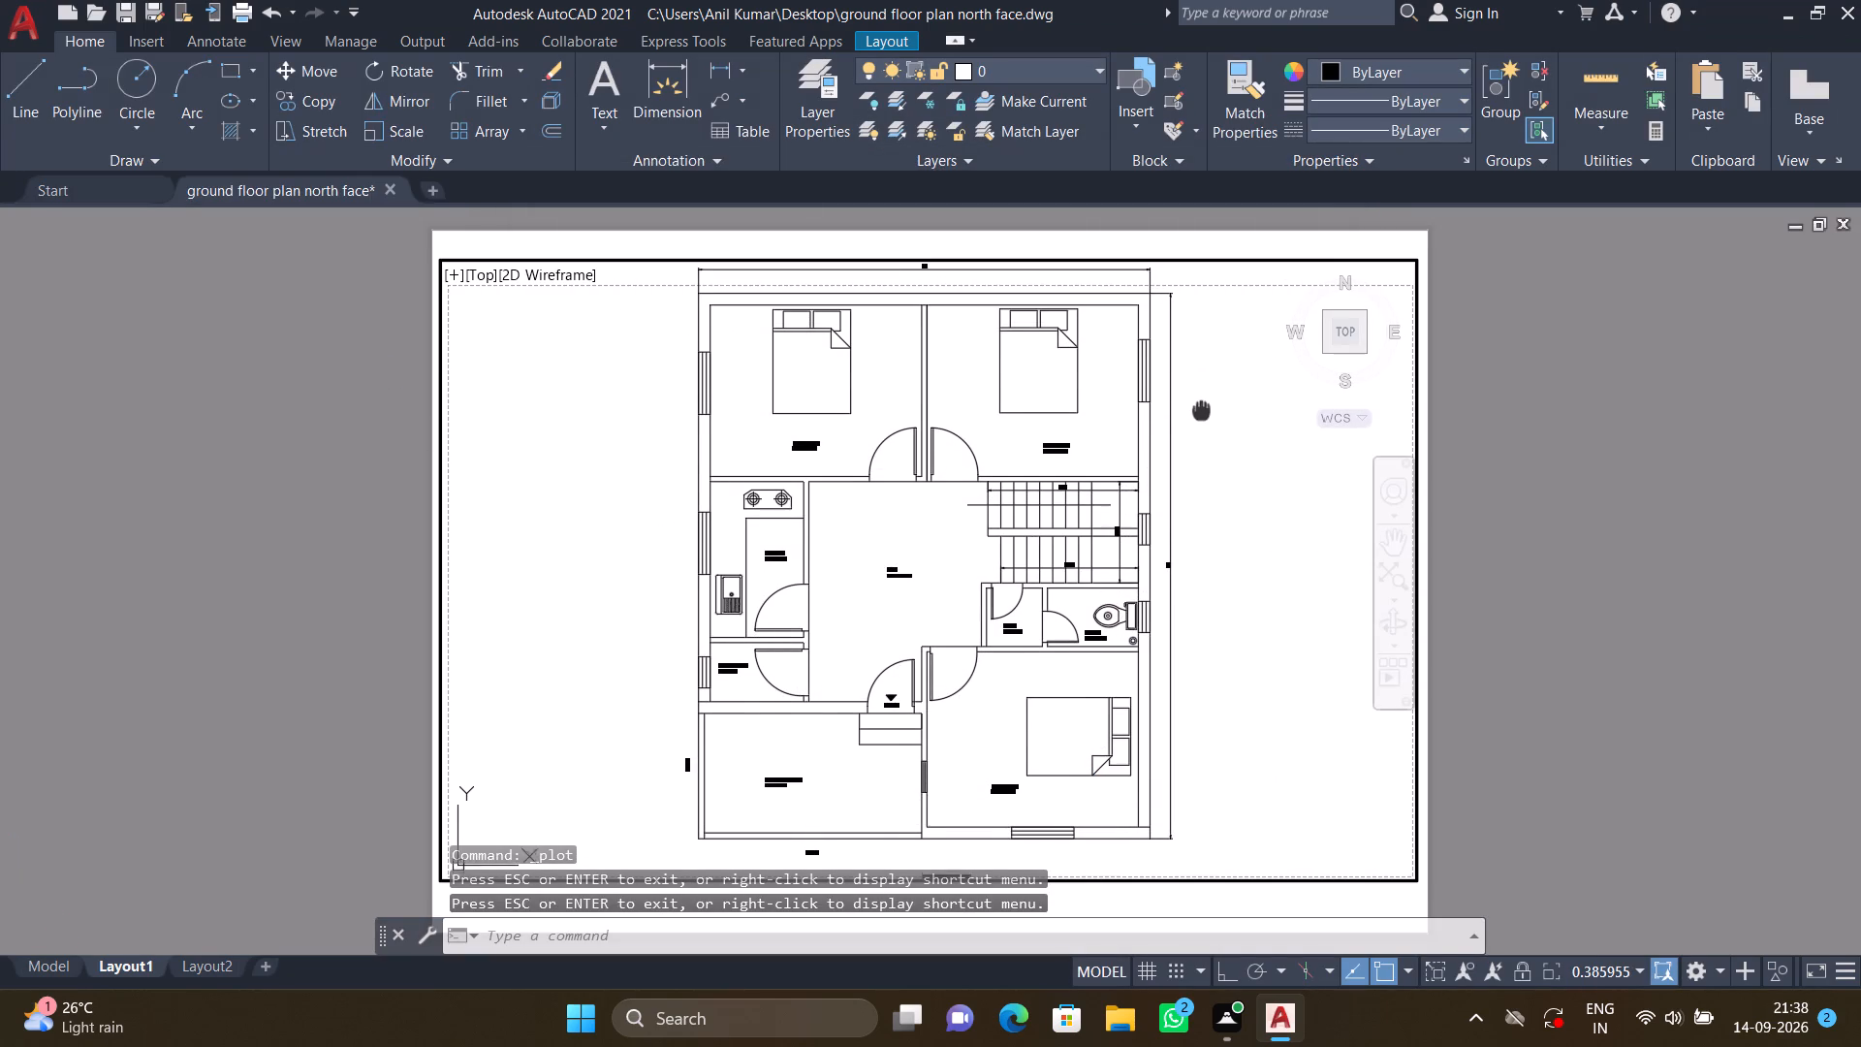
middle_drag(1201, 411, 1208, 424)
scroll(1208, 424, down, 1)
middle_drag(1206, 424, 1196, 427)
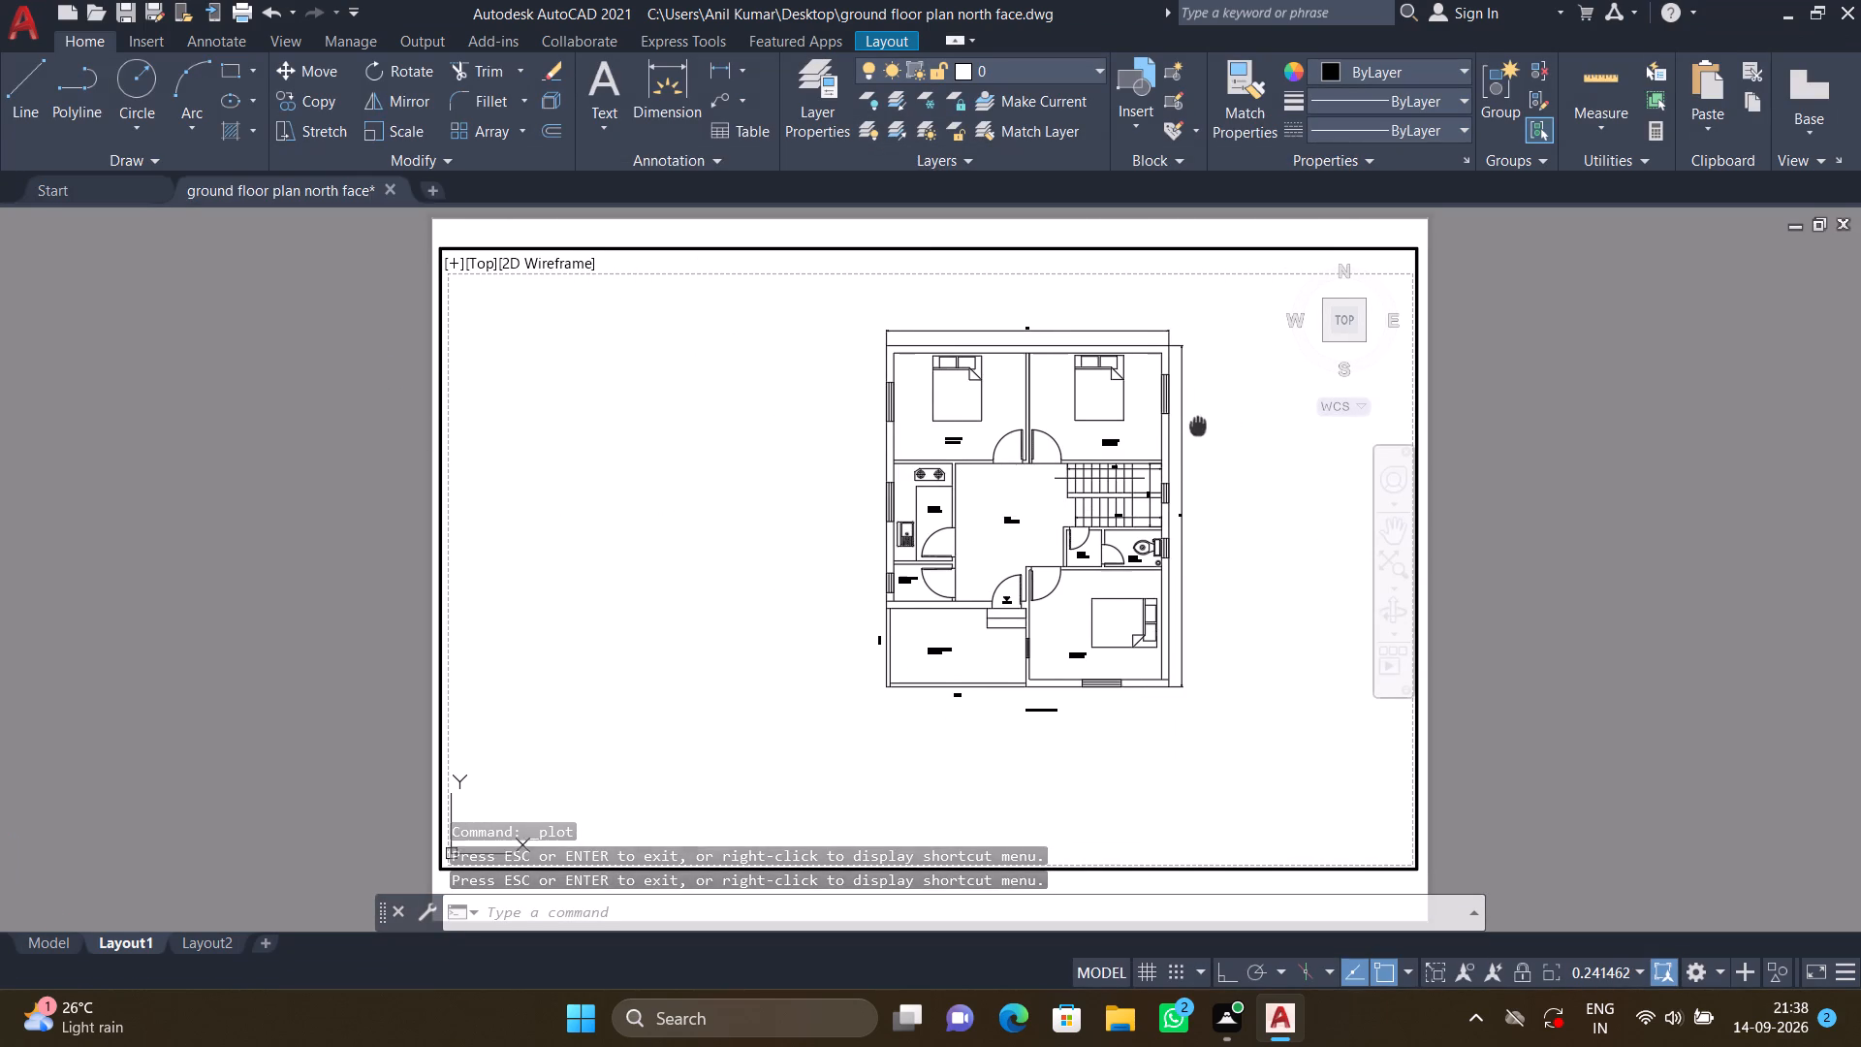
middle_drag(1196, 427, 1120, 502)
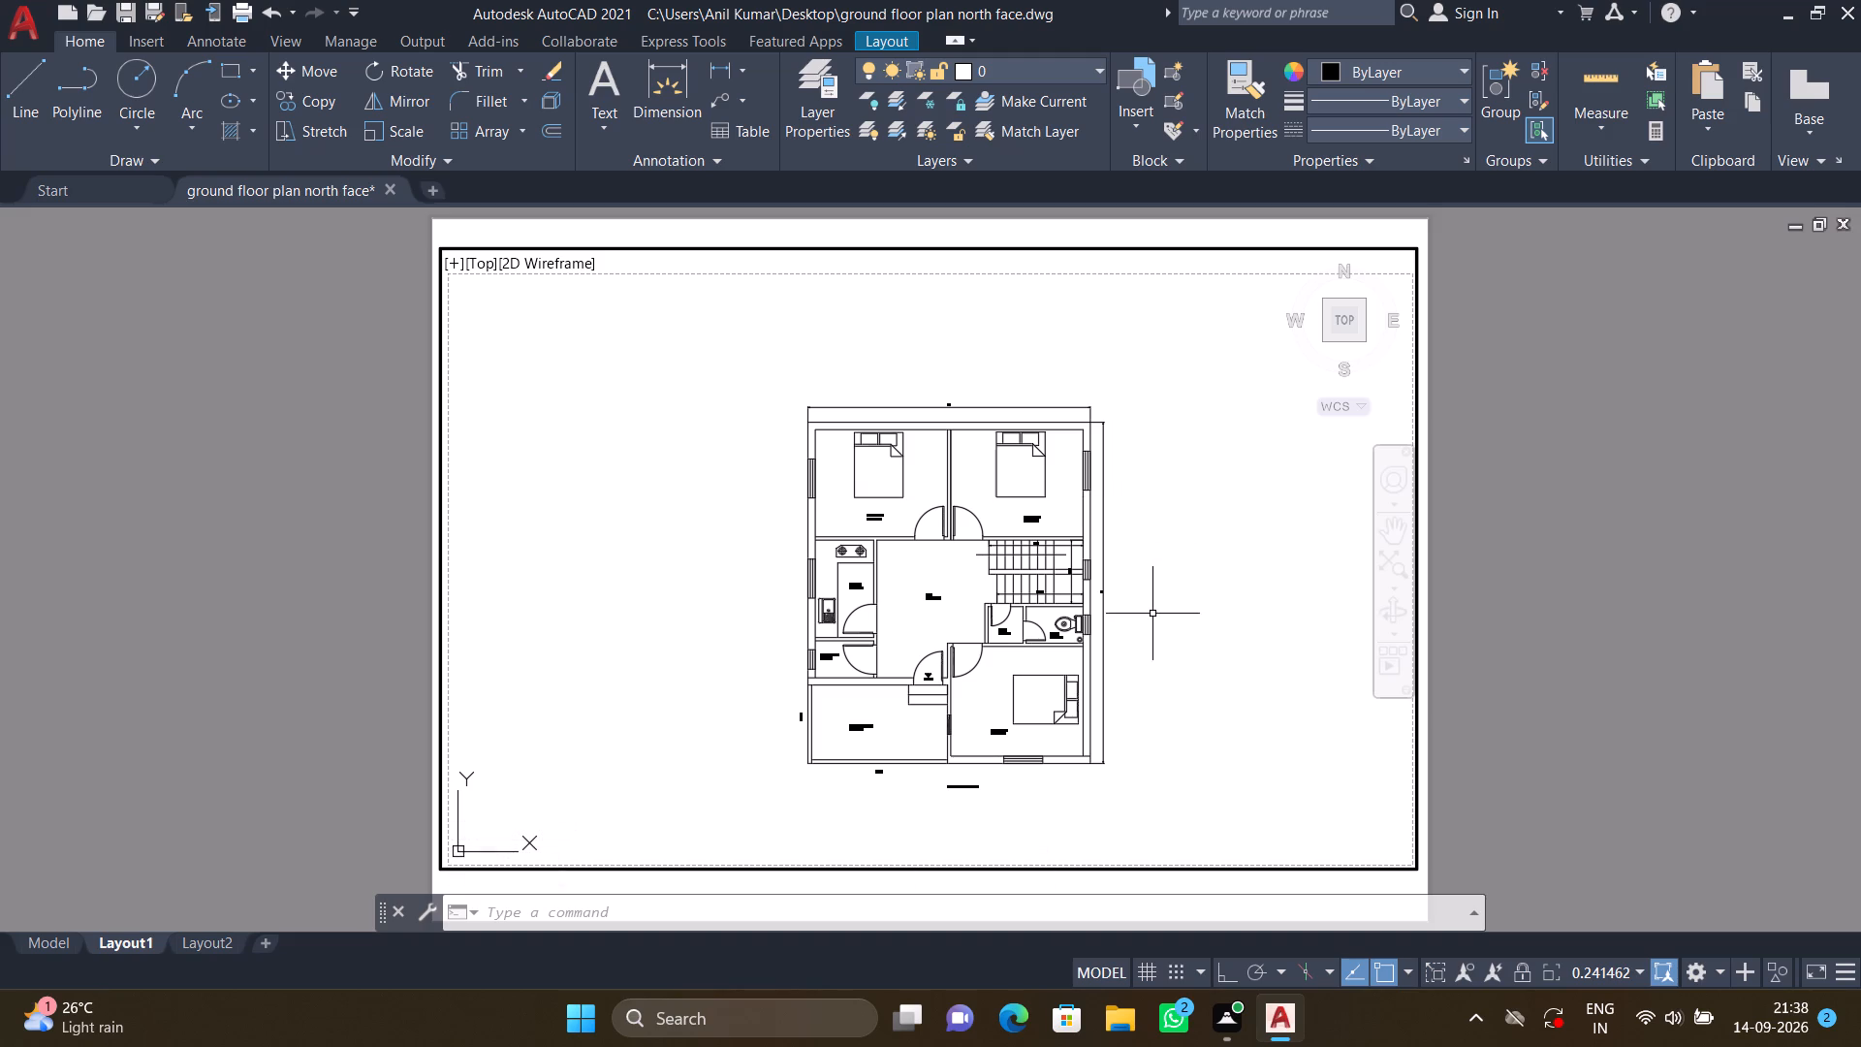
Preview the Layout1 plot and examine the reduced floor plan's placement, top dimension line and labels on the A4 landscape sheet.
key(ctrl+p)
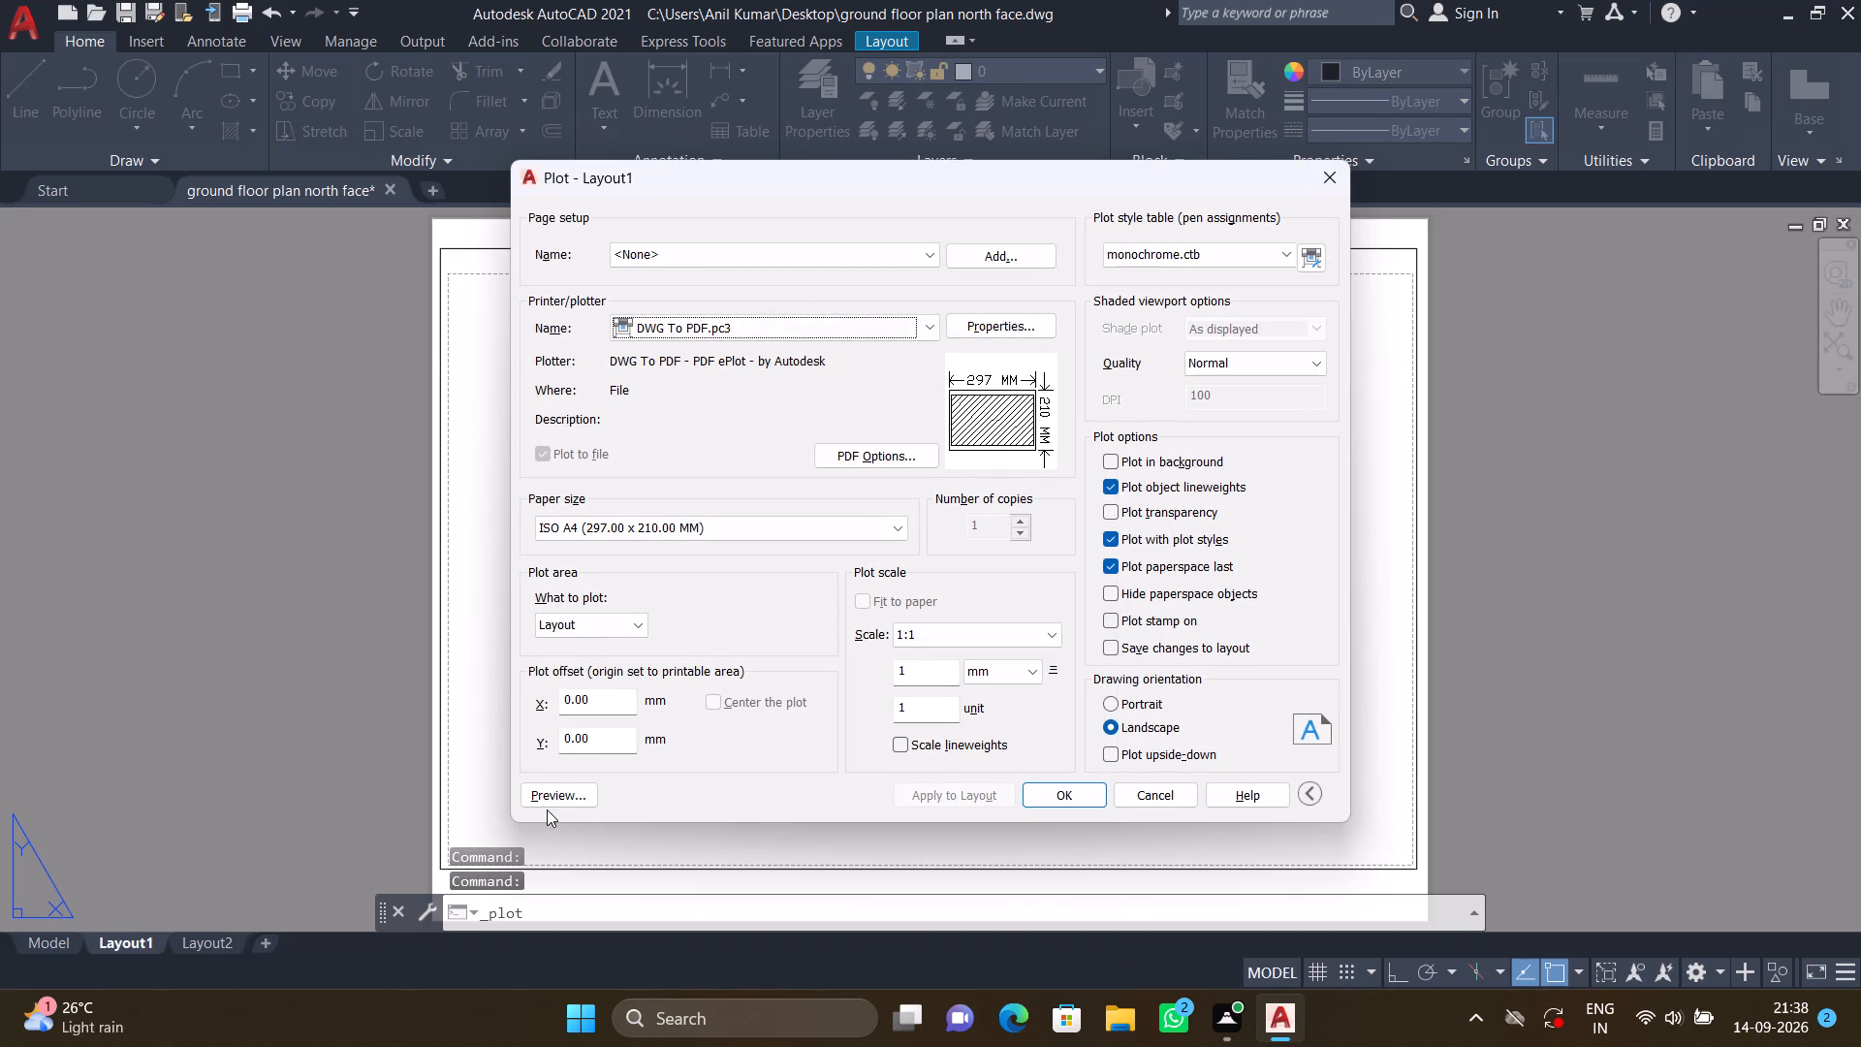
click(556, 789)
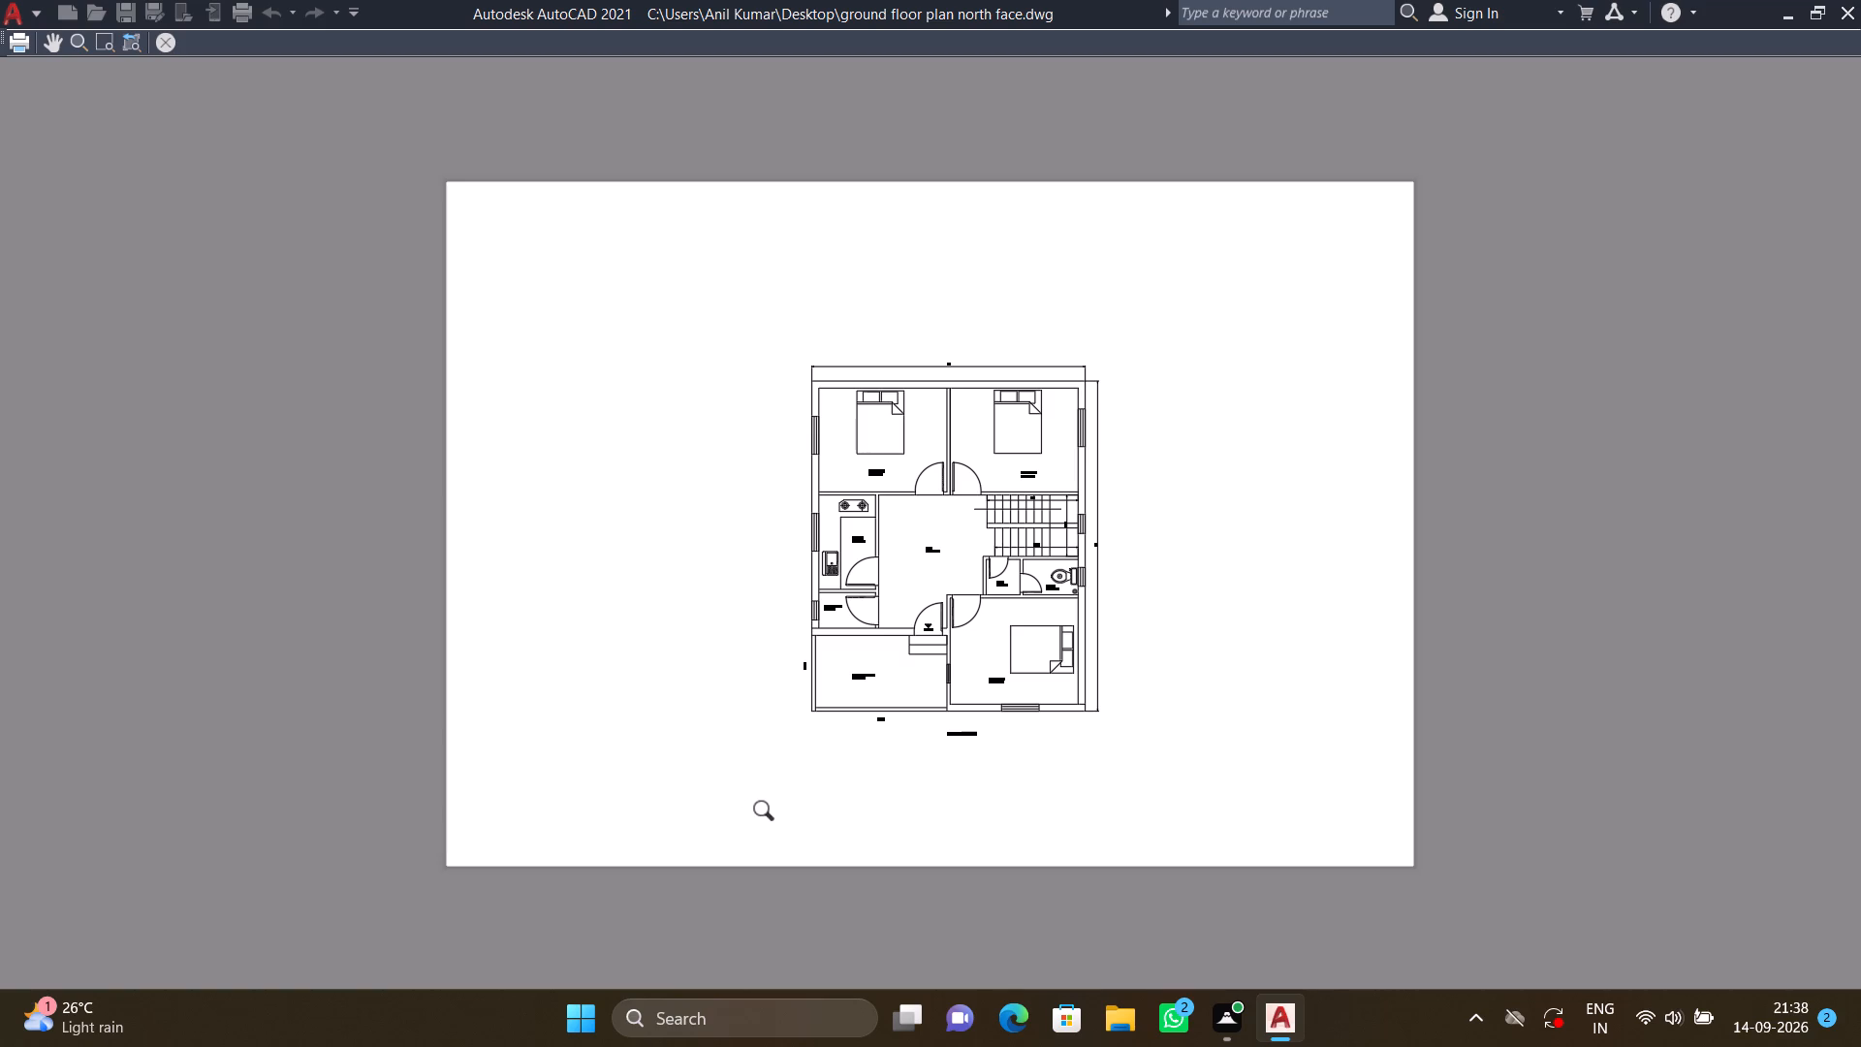
scroll(961, 323, up, 2)
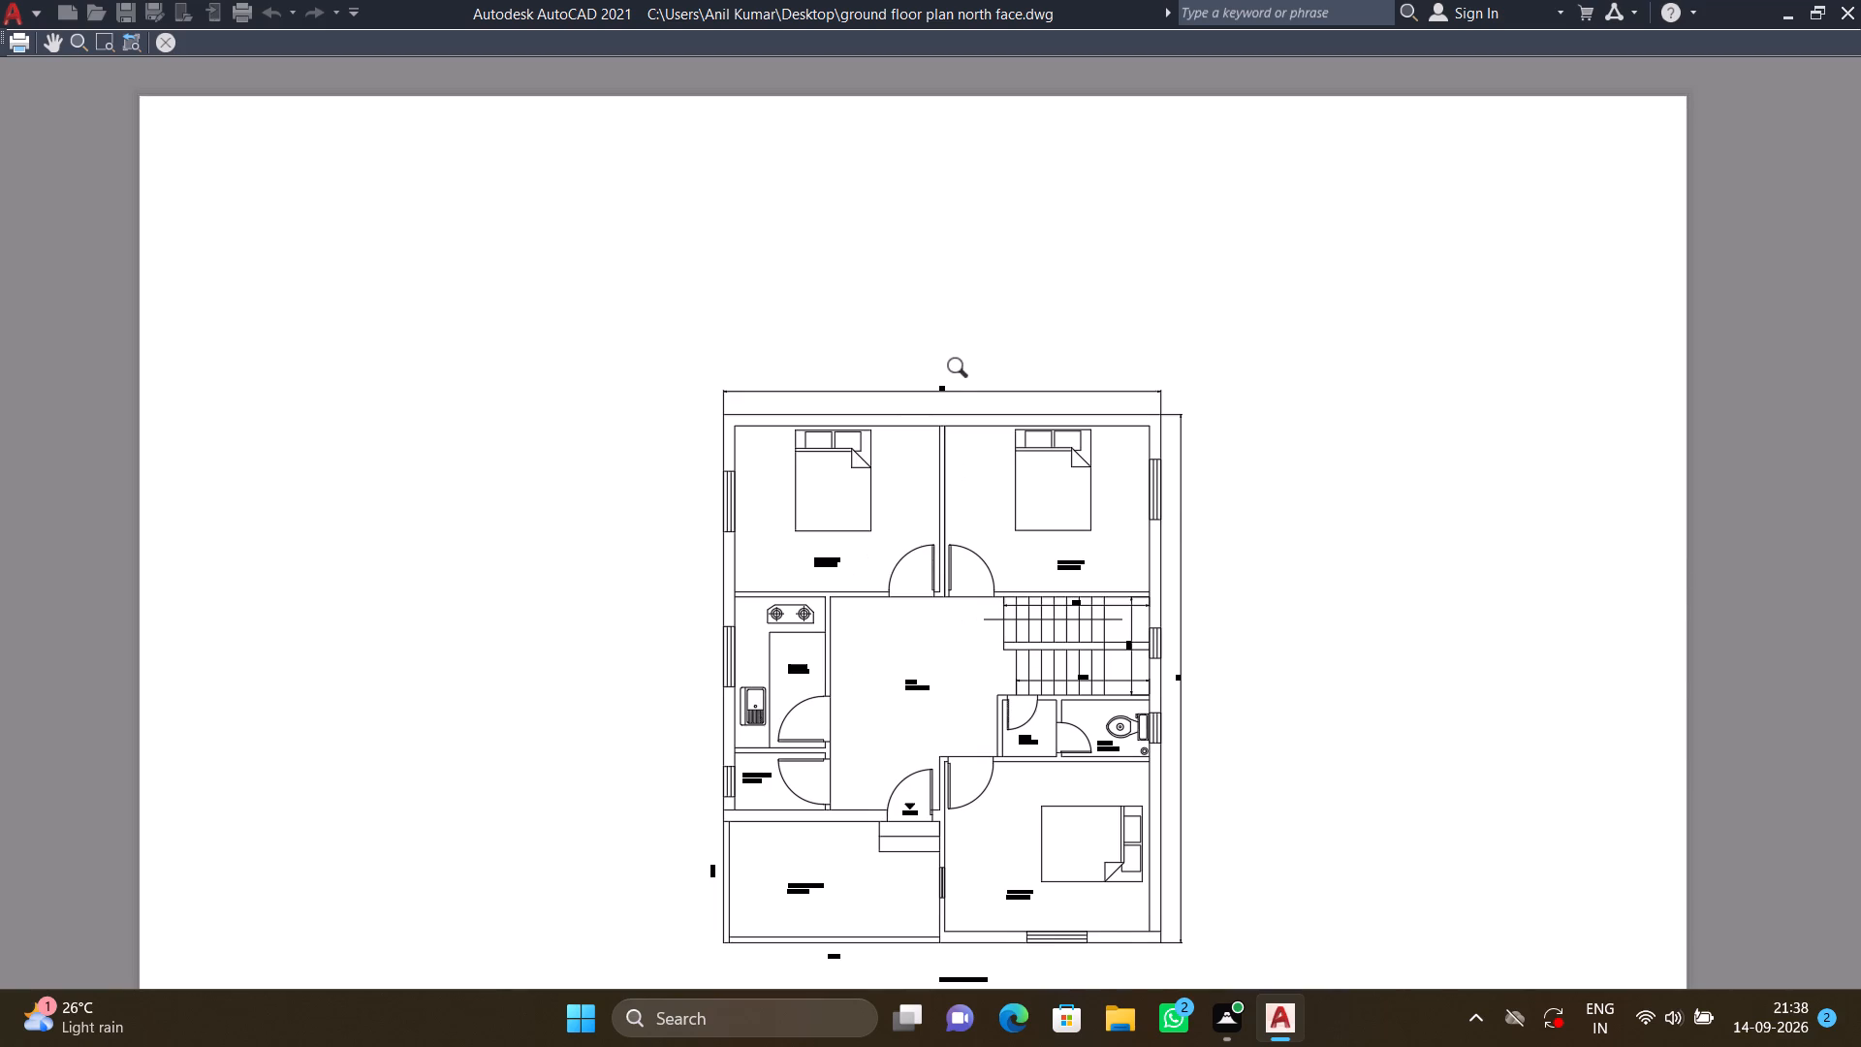
scroll(963, 370, up, 1)
scroll(963, 370, down, 2)
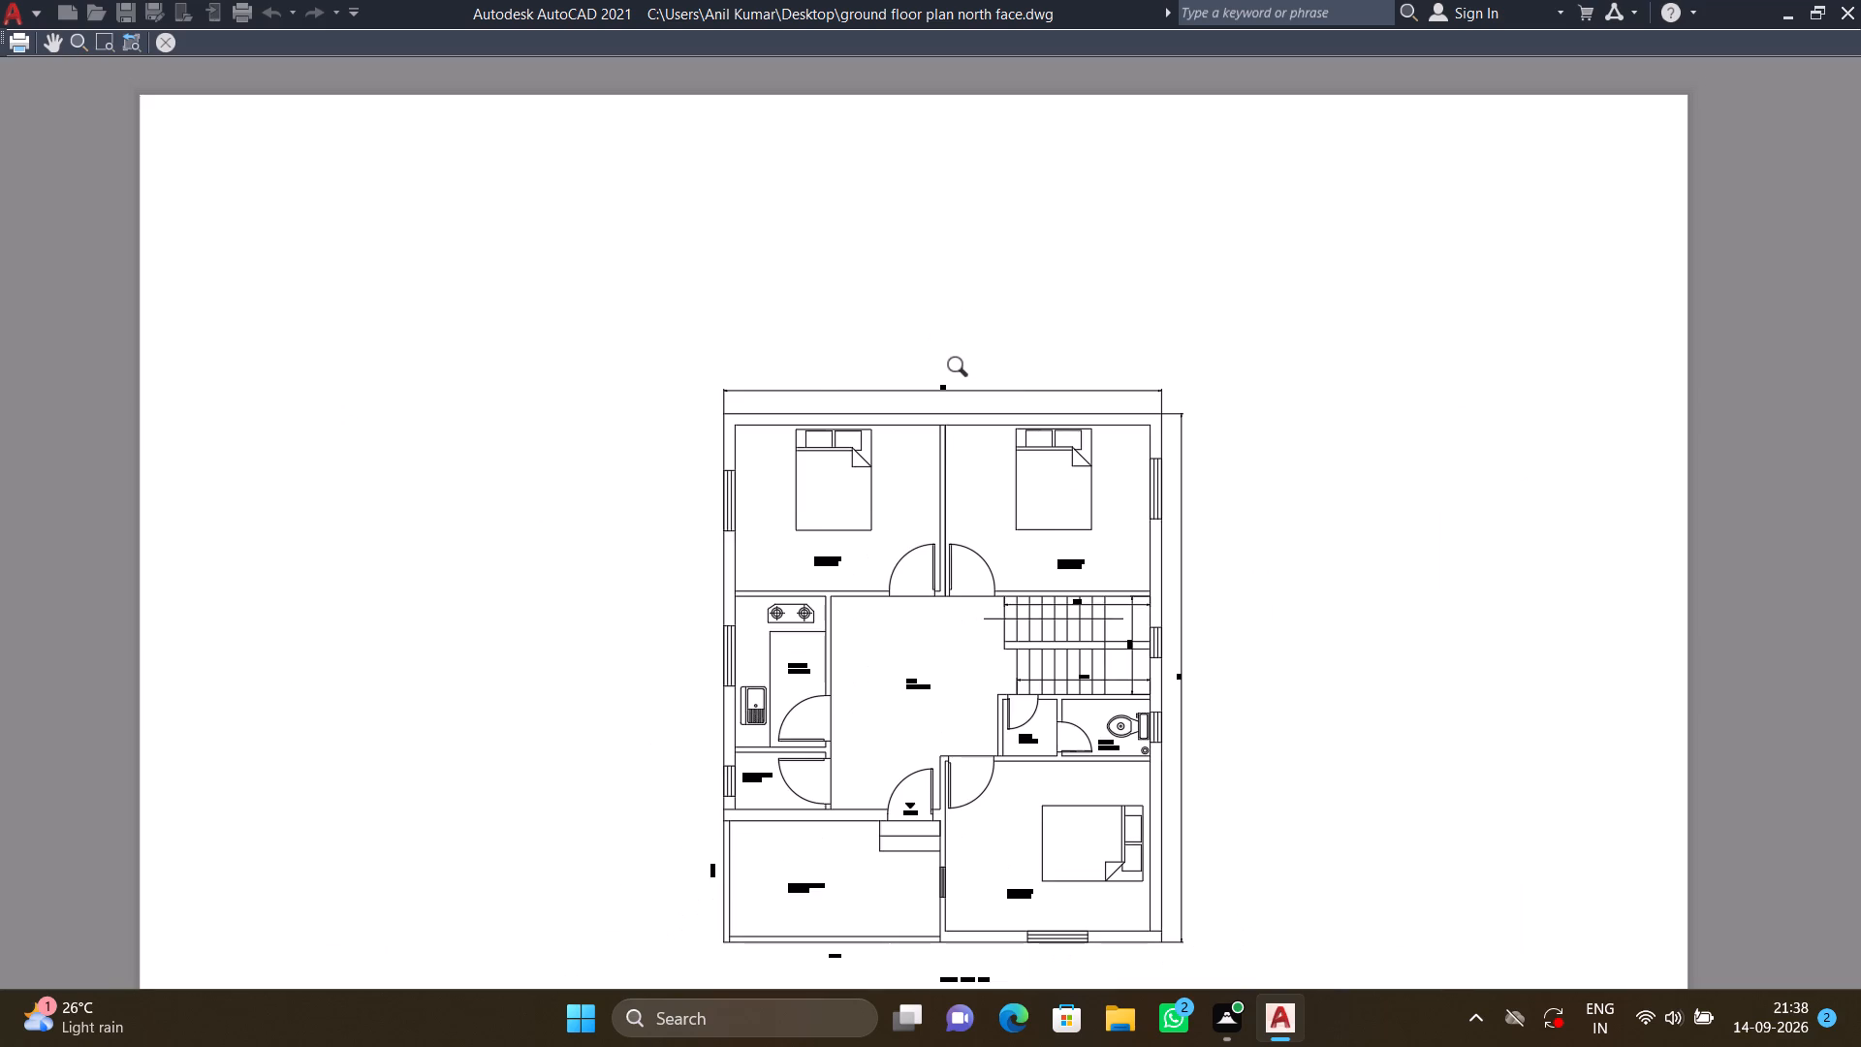
scroll(965, 369, down, 2)
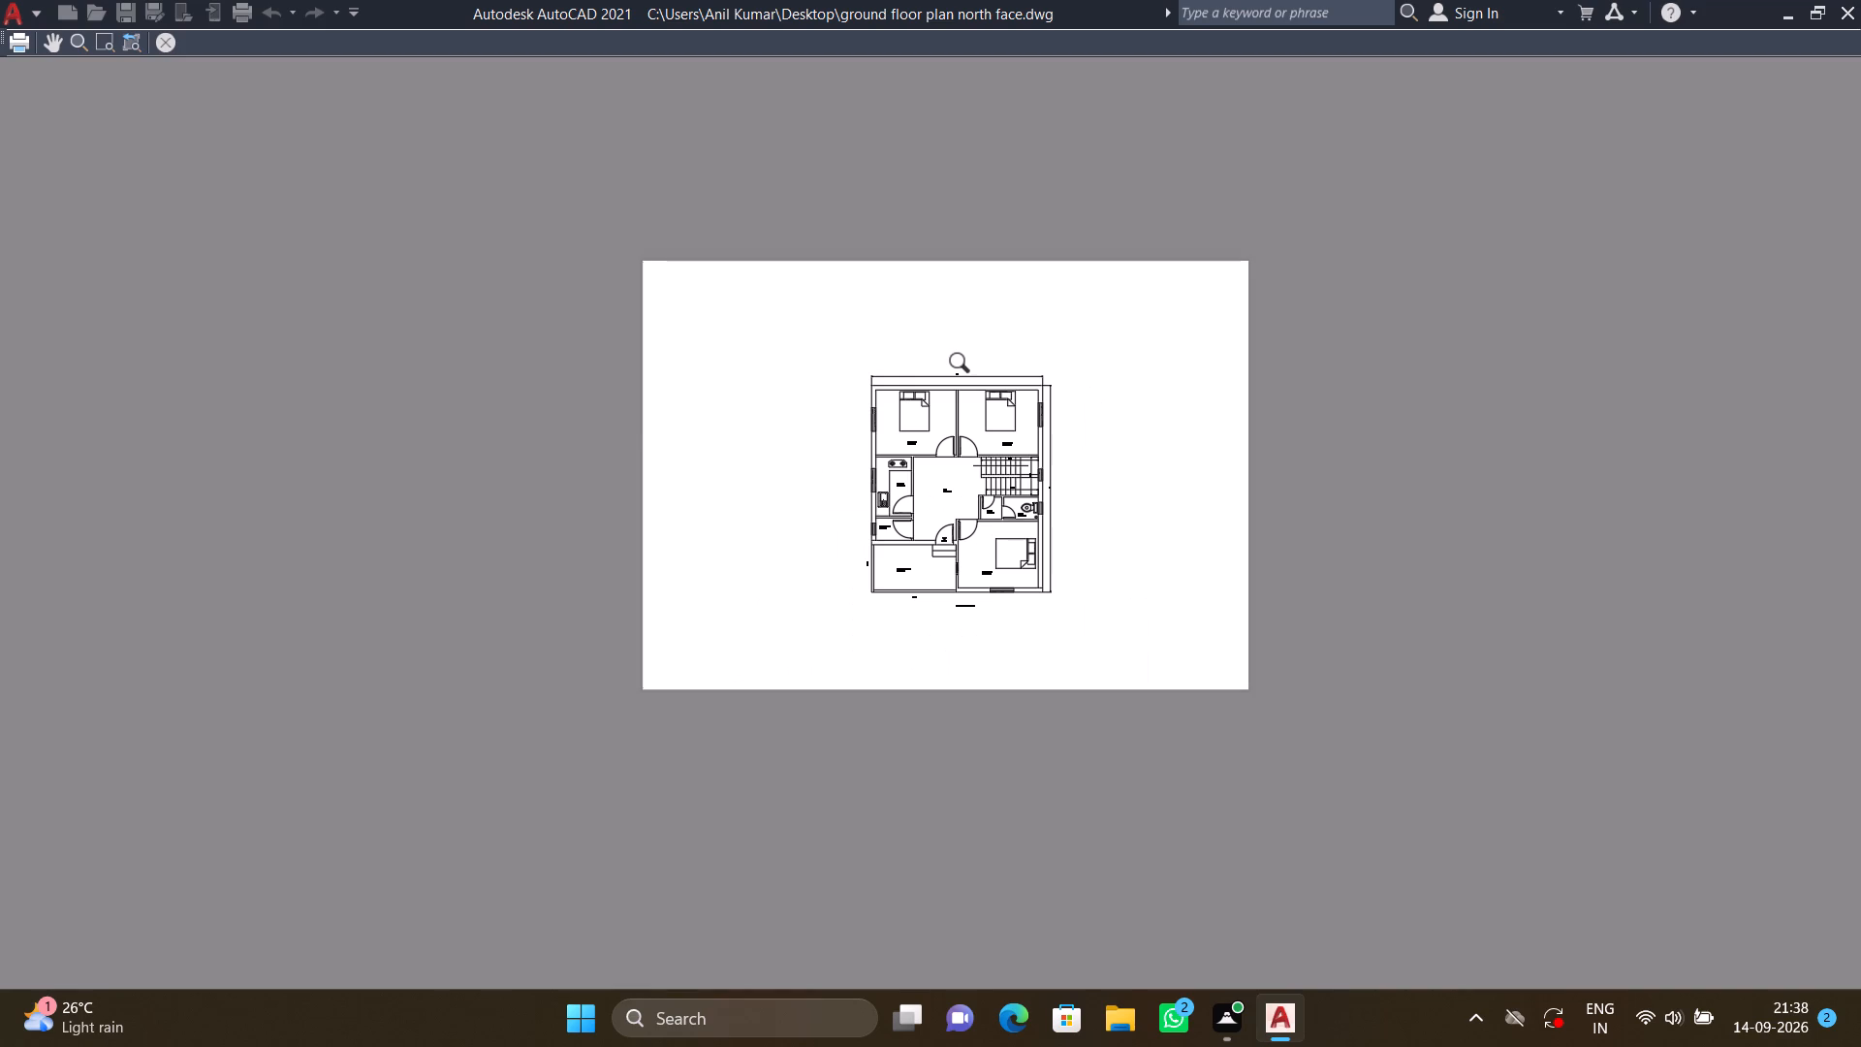
key(ctrl+p)
click(173, 41)
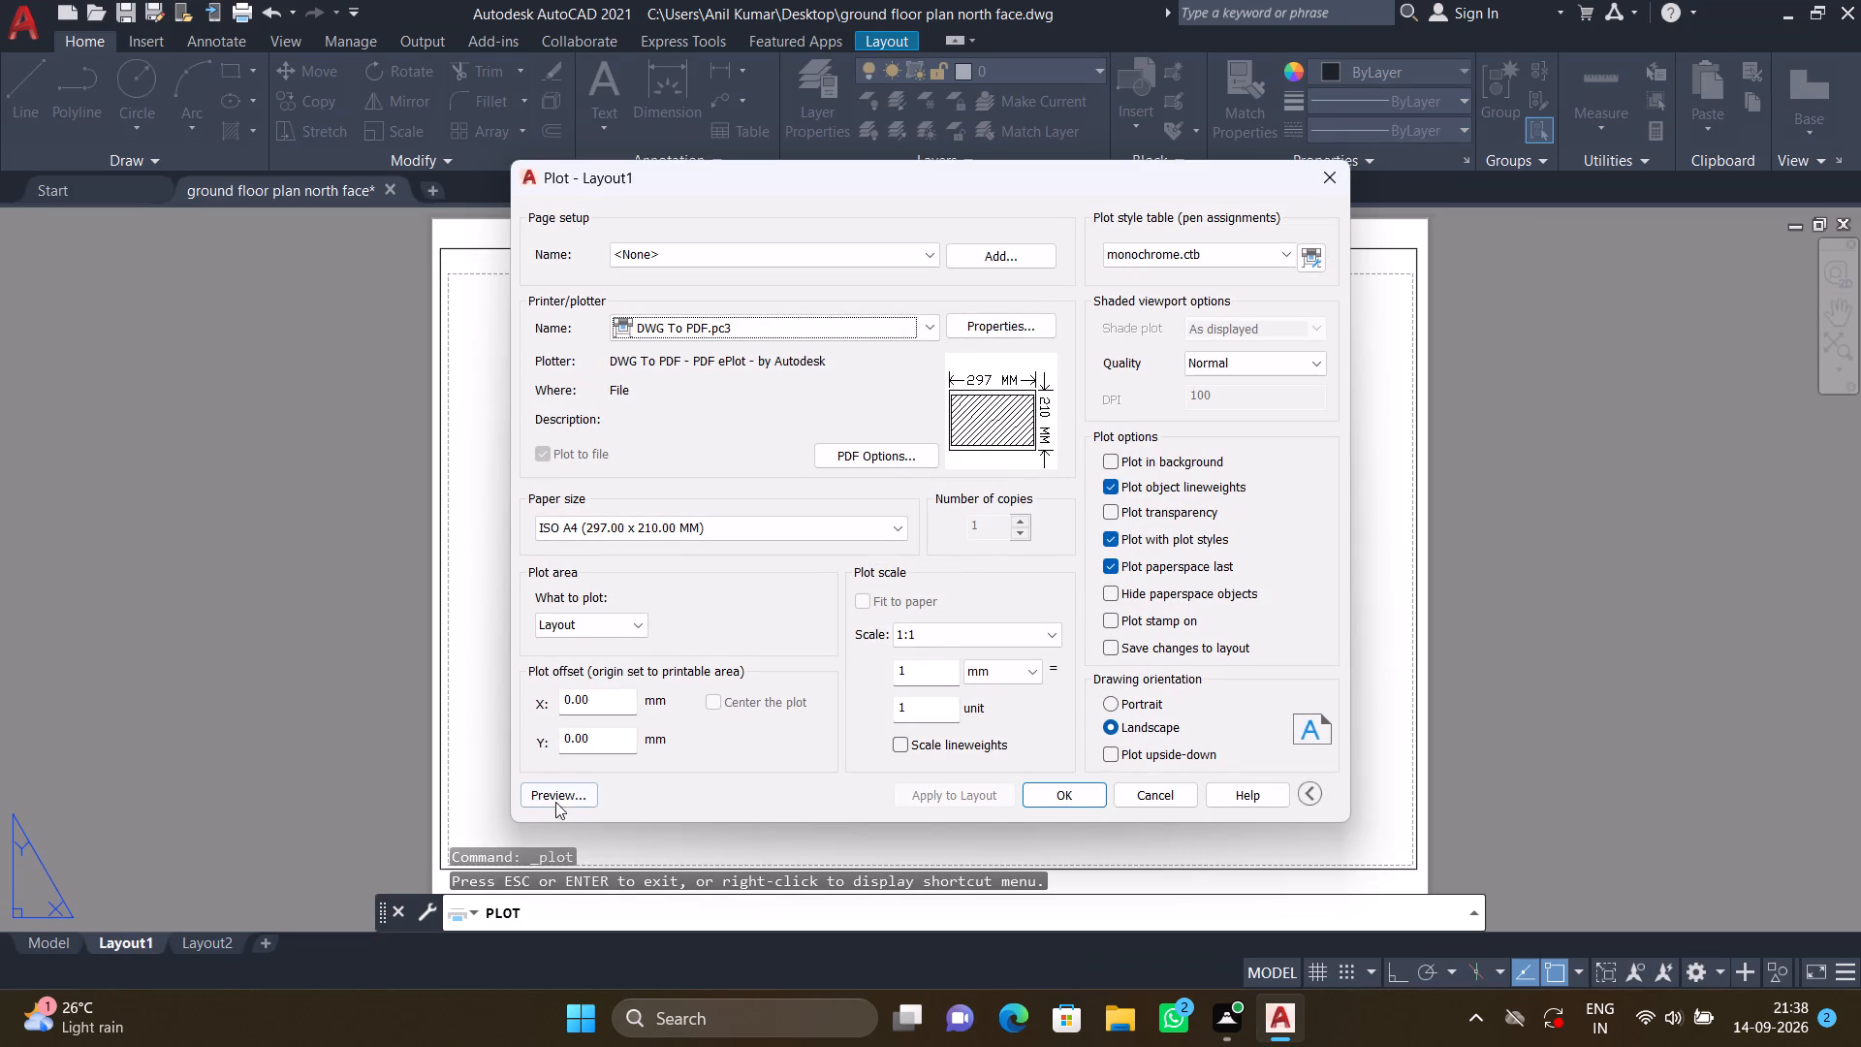
click(559, 792)
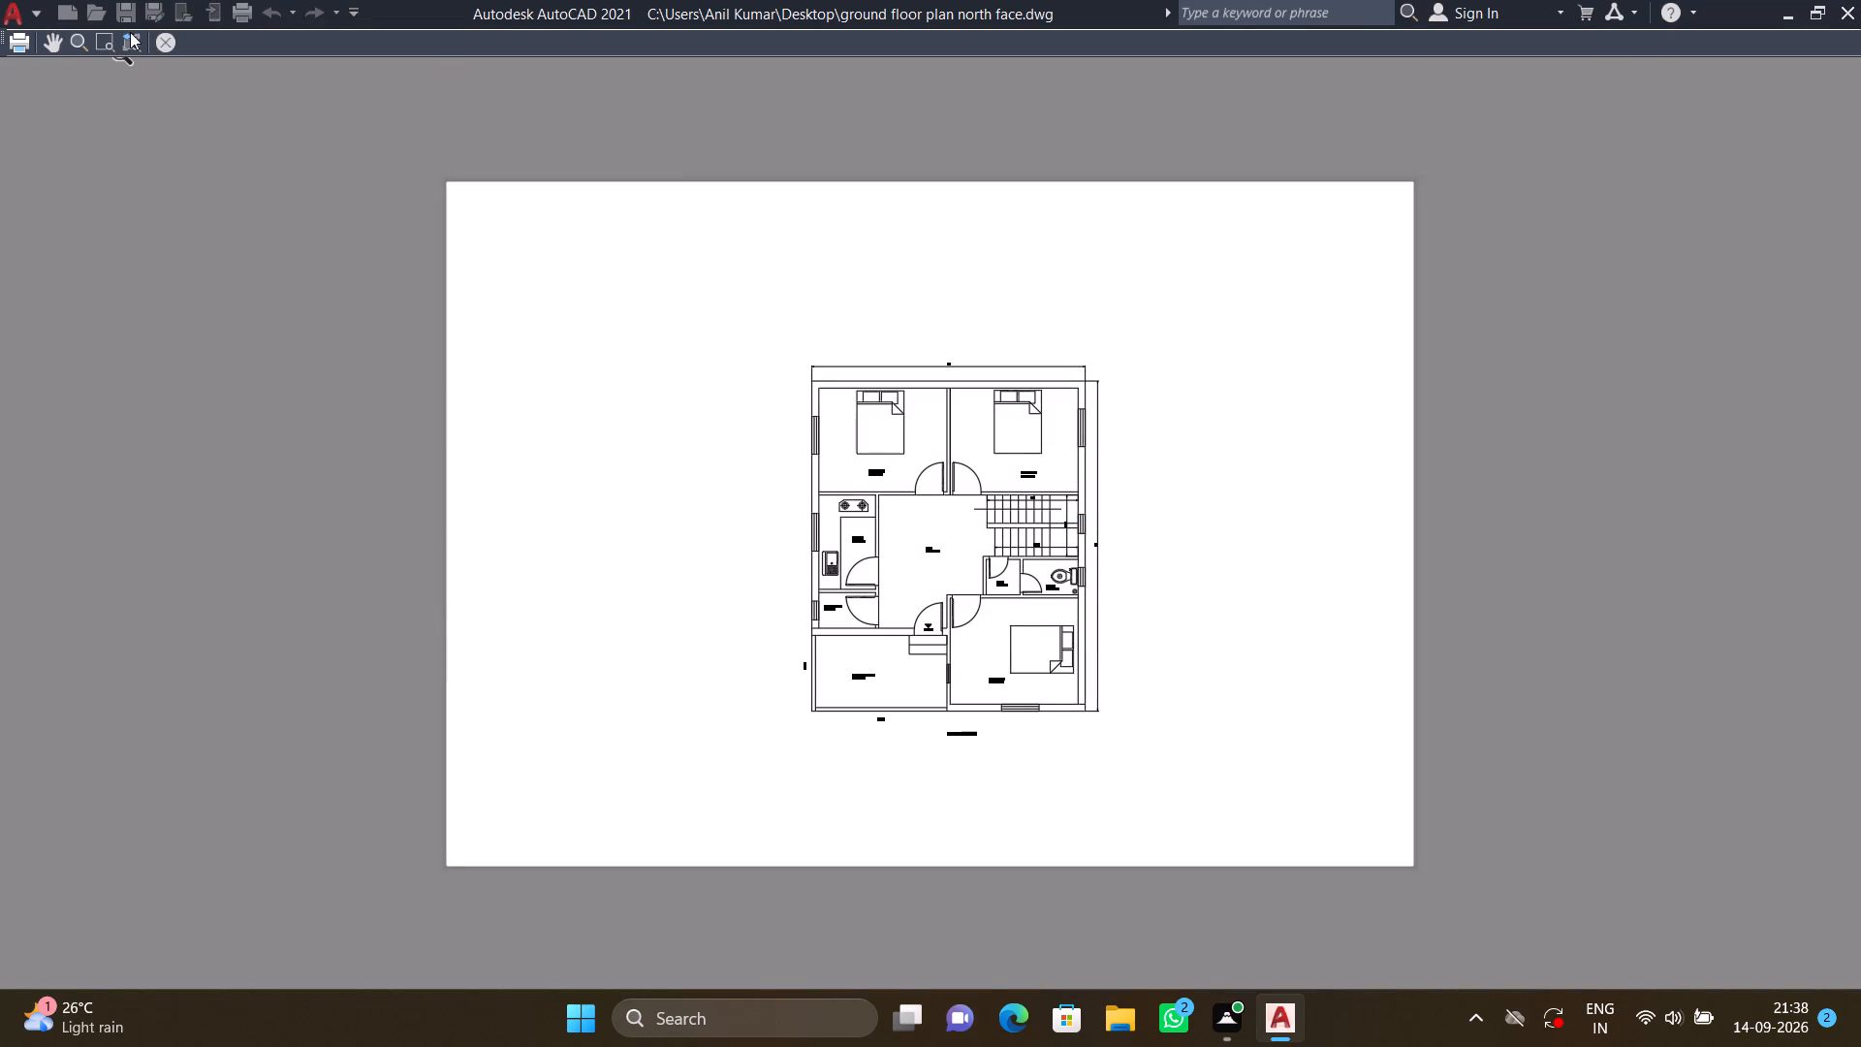
click(164, 38)
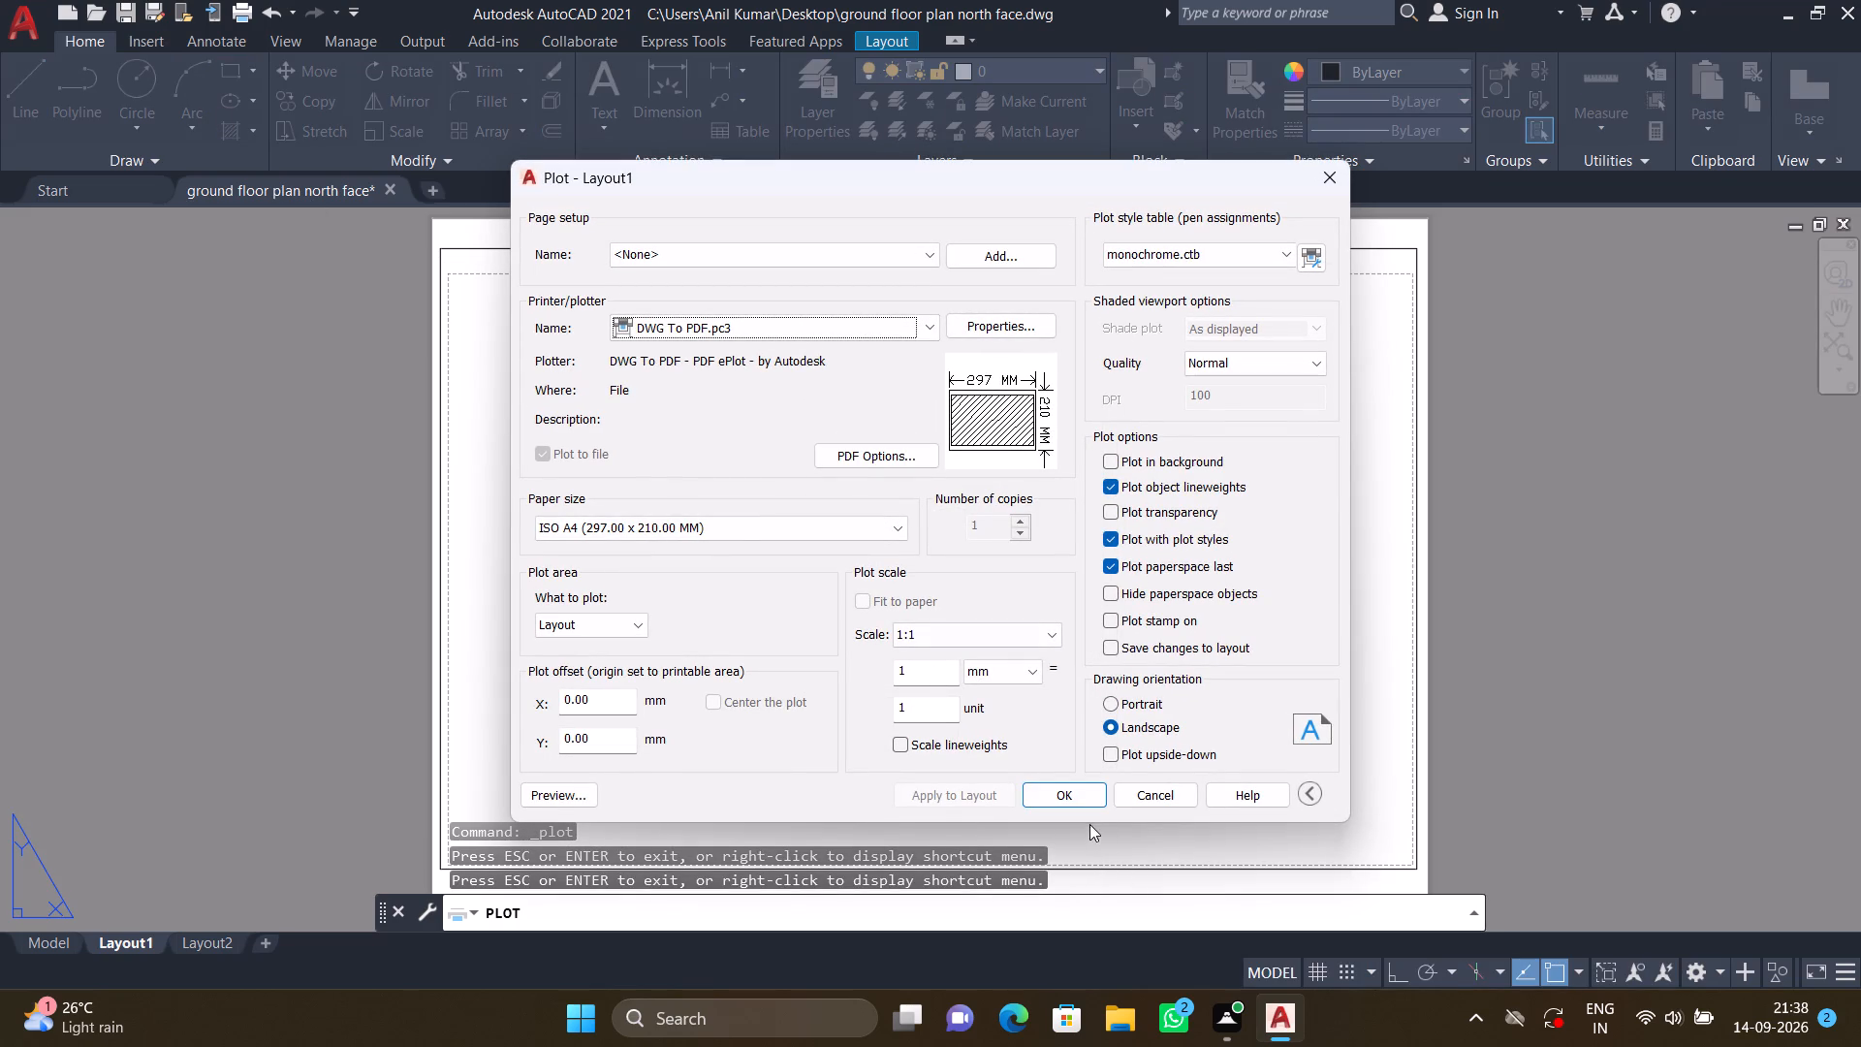
Plot Layout1 to the Desktop as "ground floor plan north face-Layout1.pdf" and close the PDF once it opens in Adobe Acrobat.
click(1088, 795)
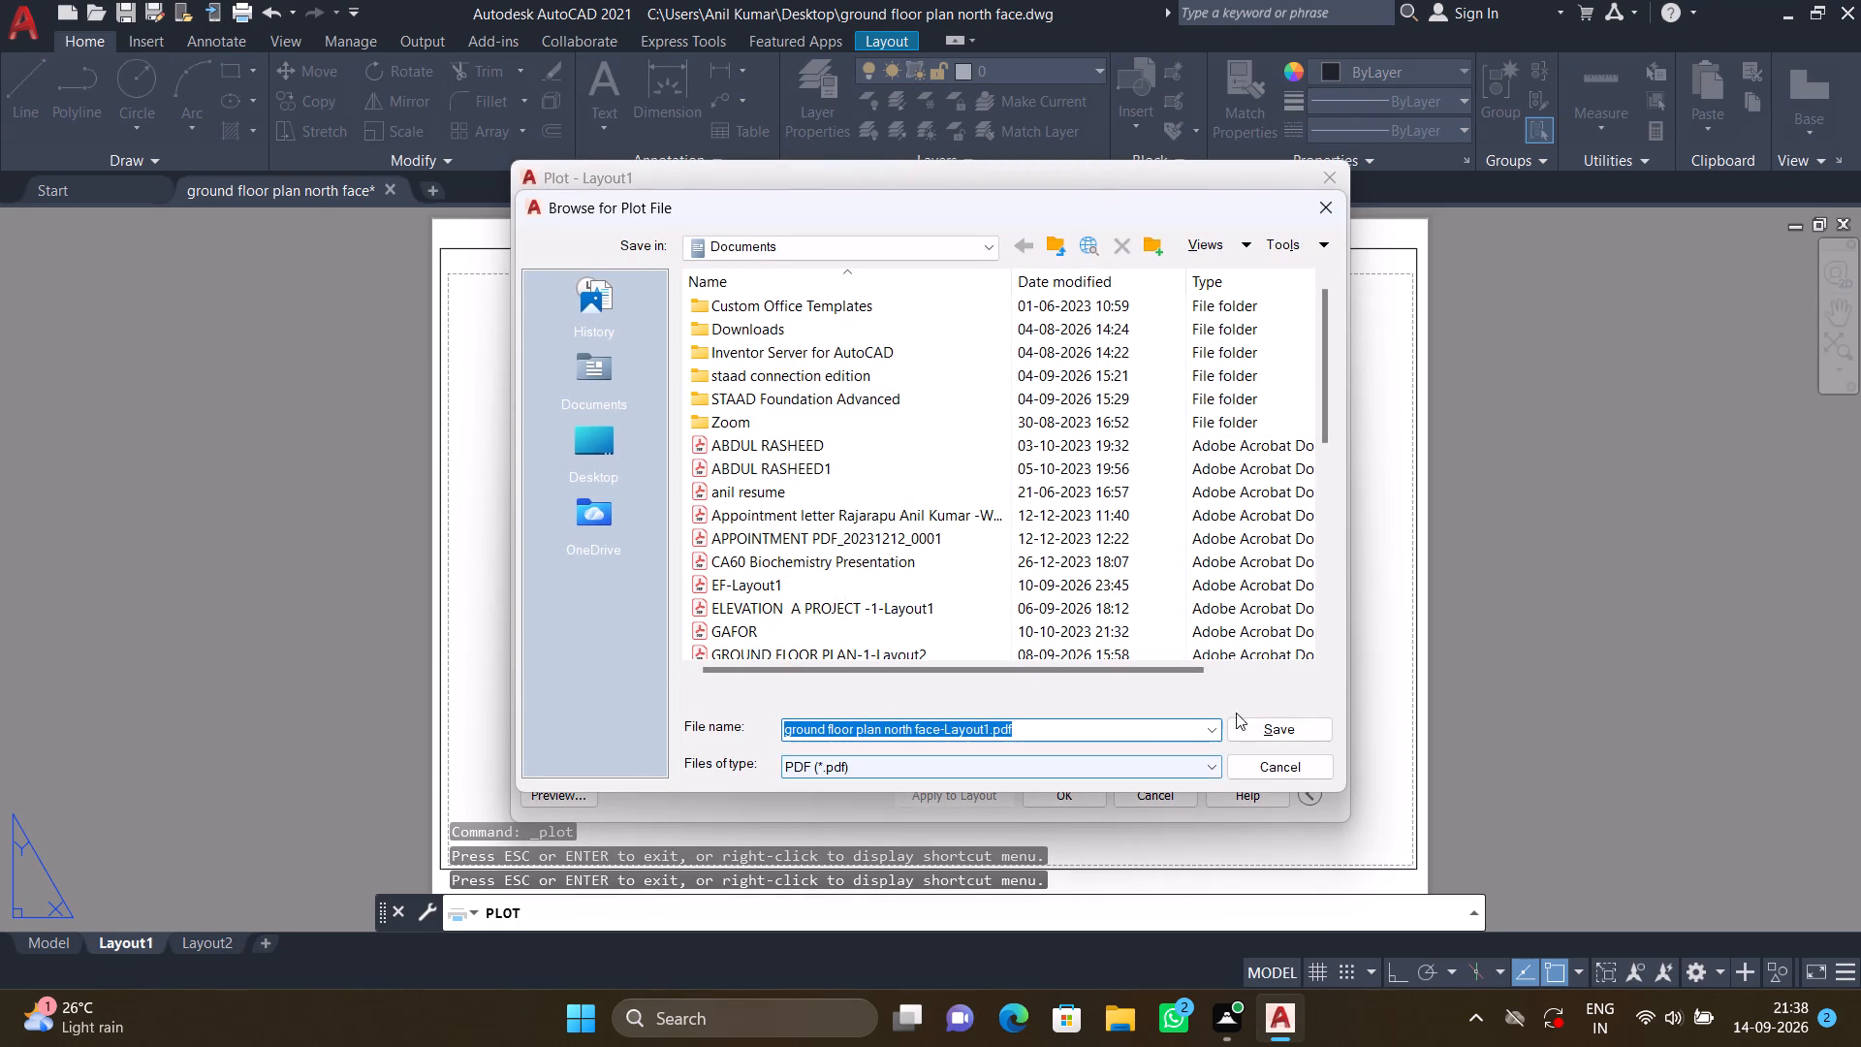
click(596, 456)
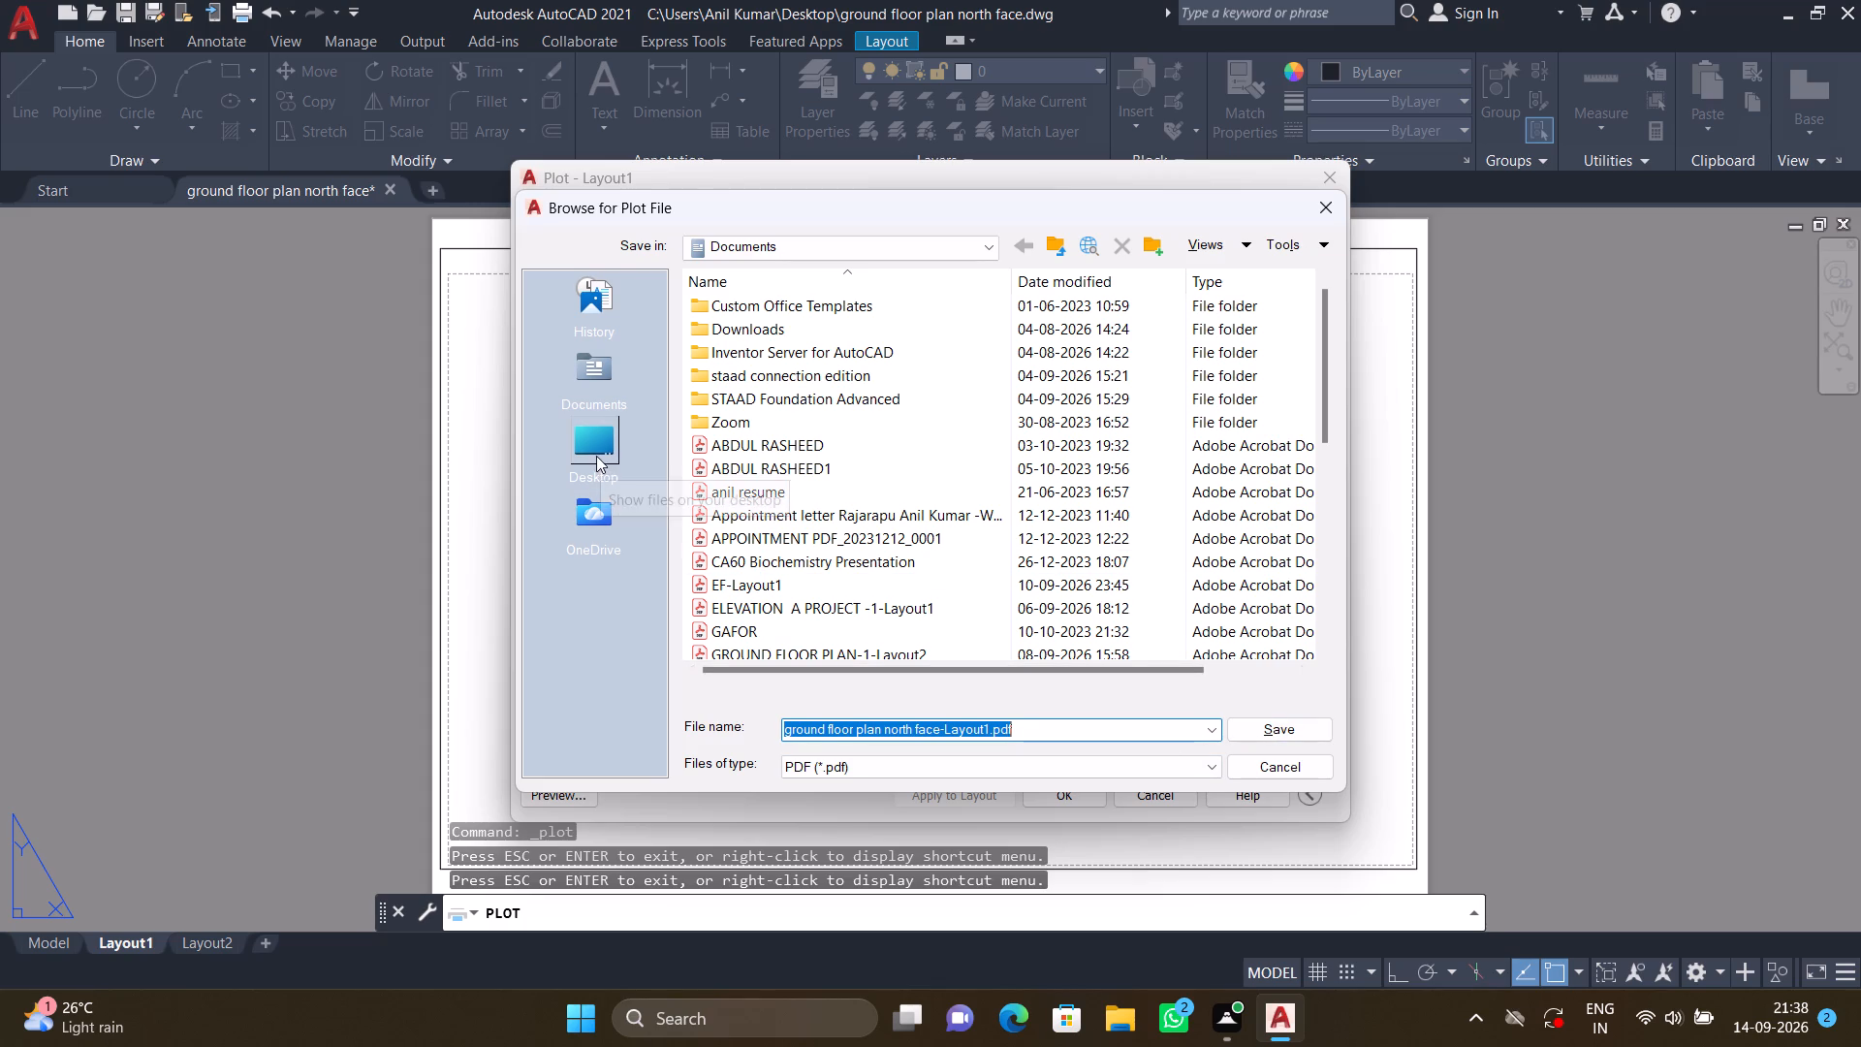
click(1278, 727)
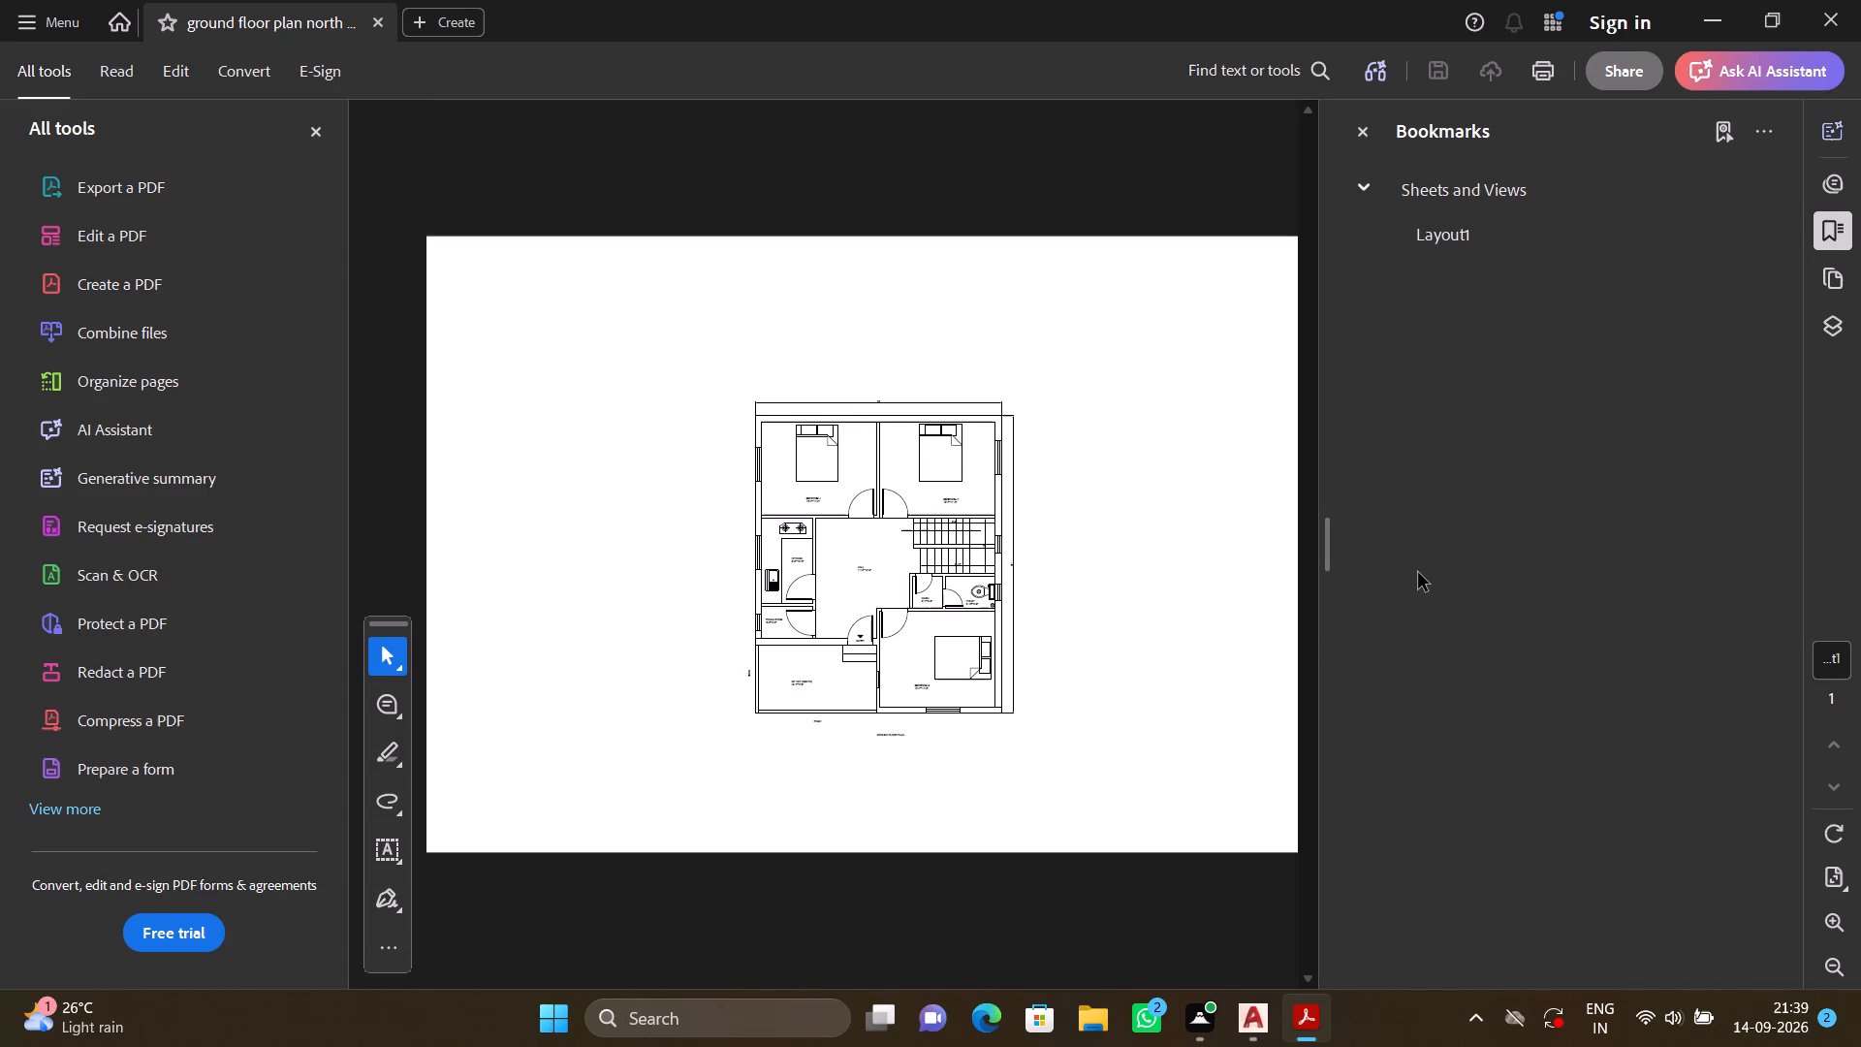
click(1845, 17)
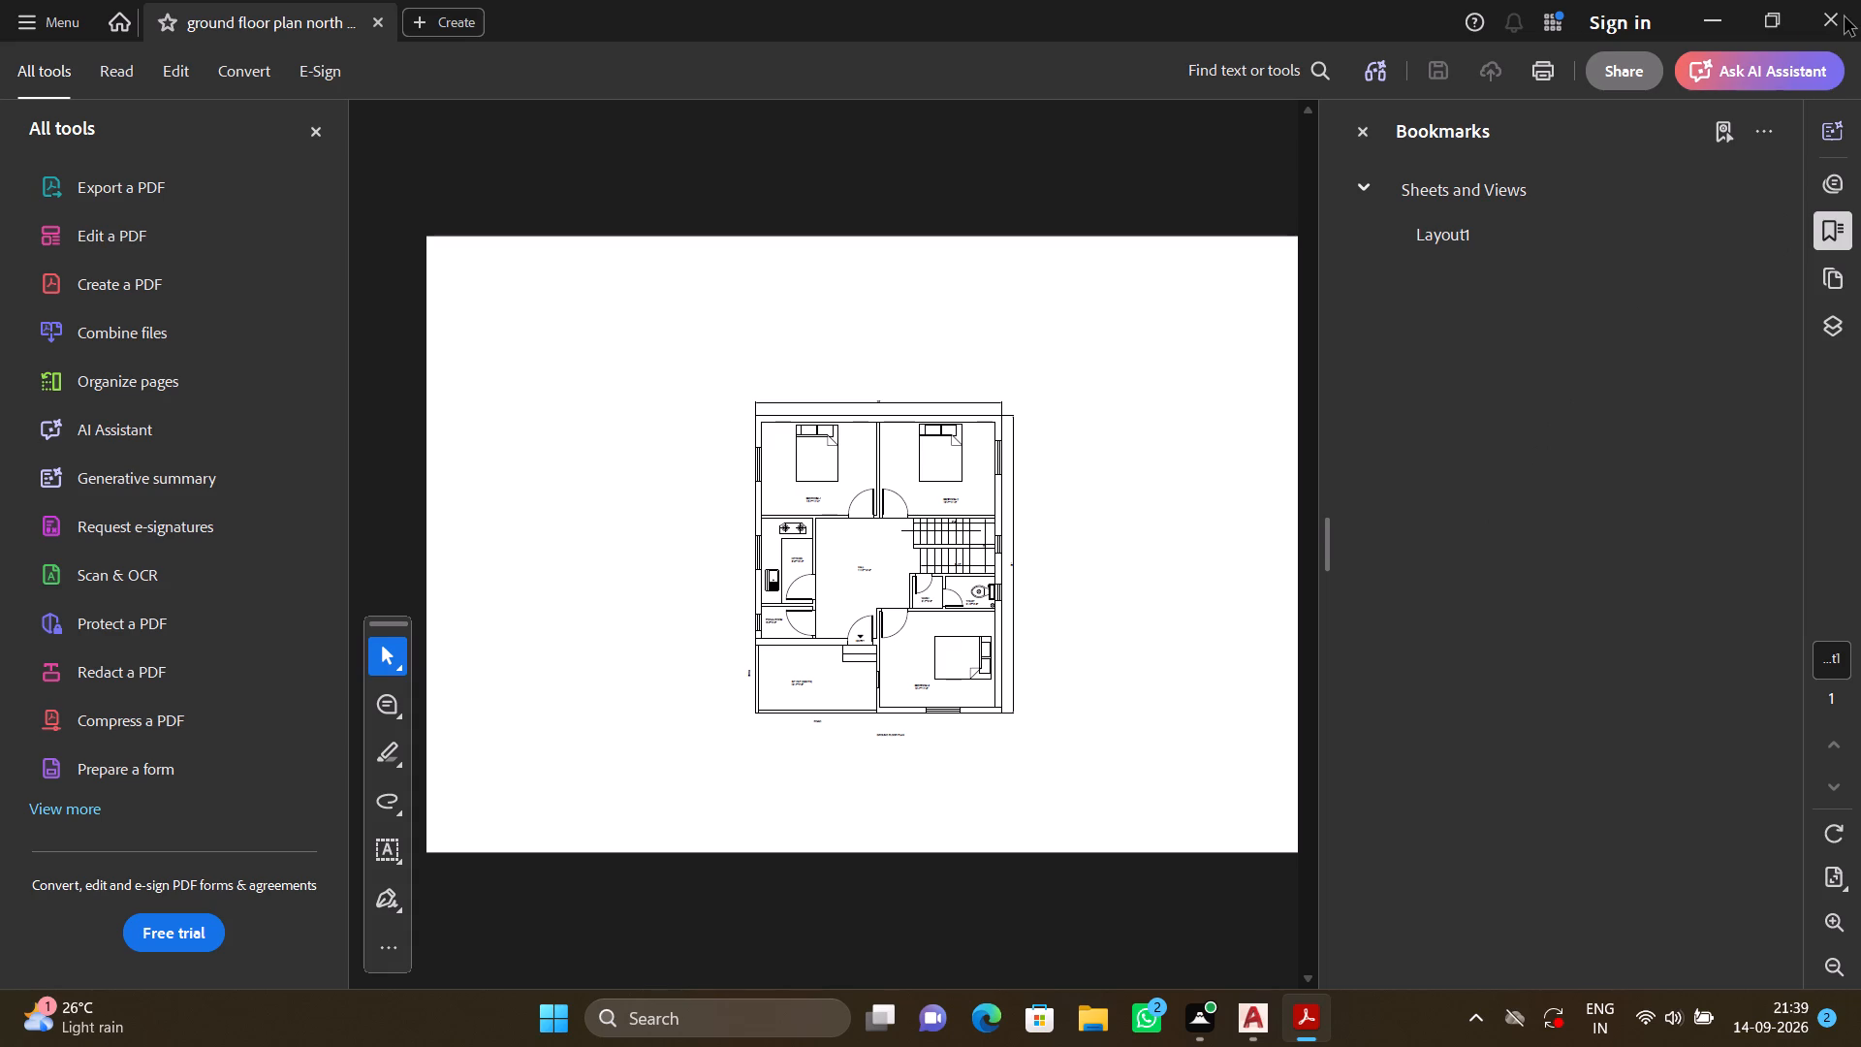
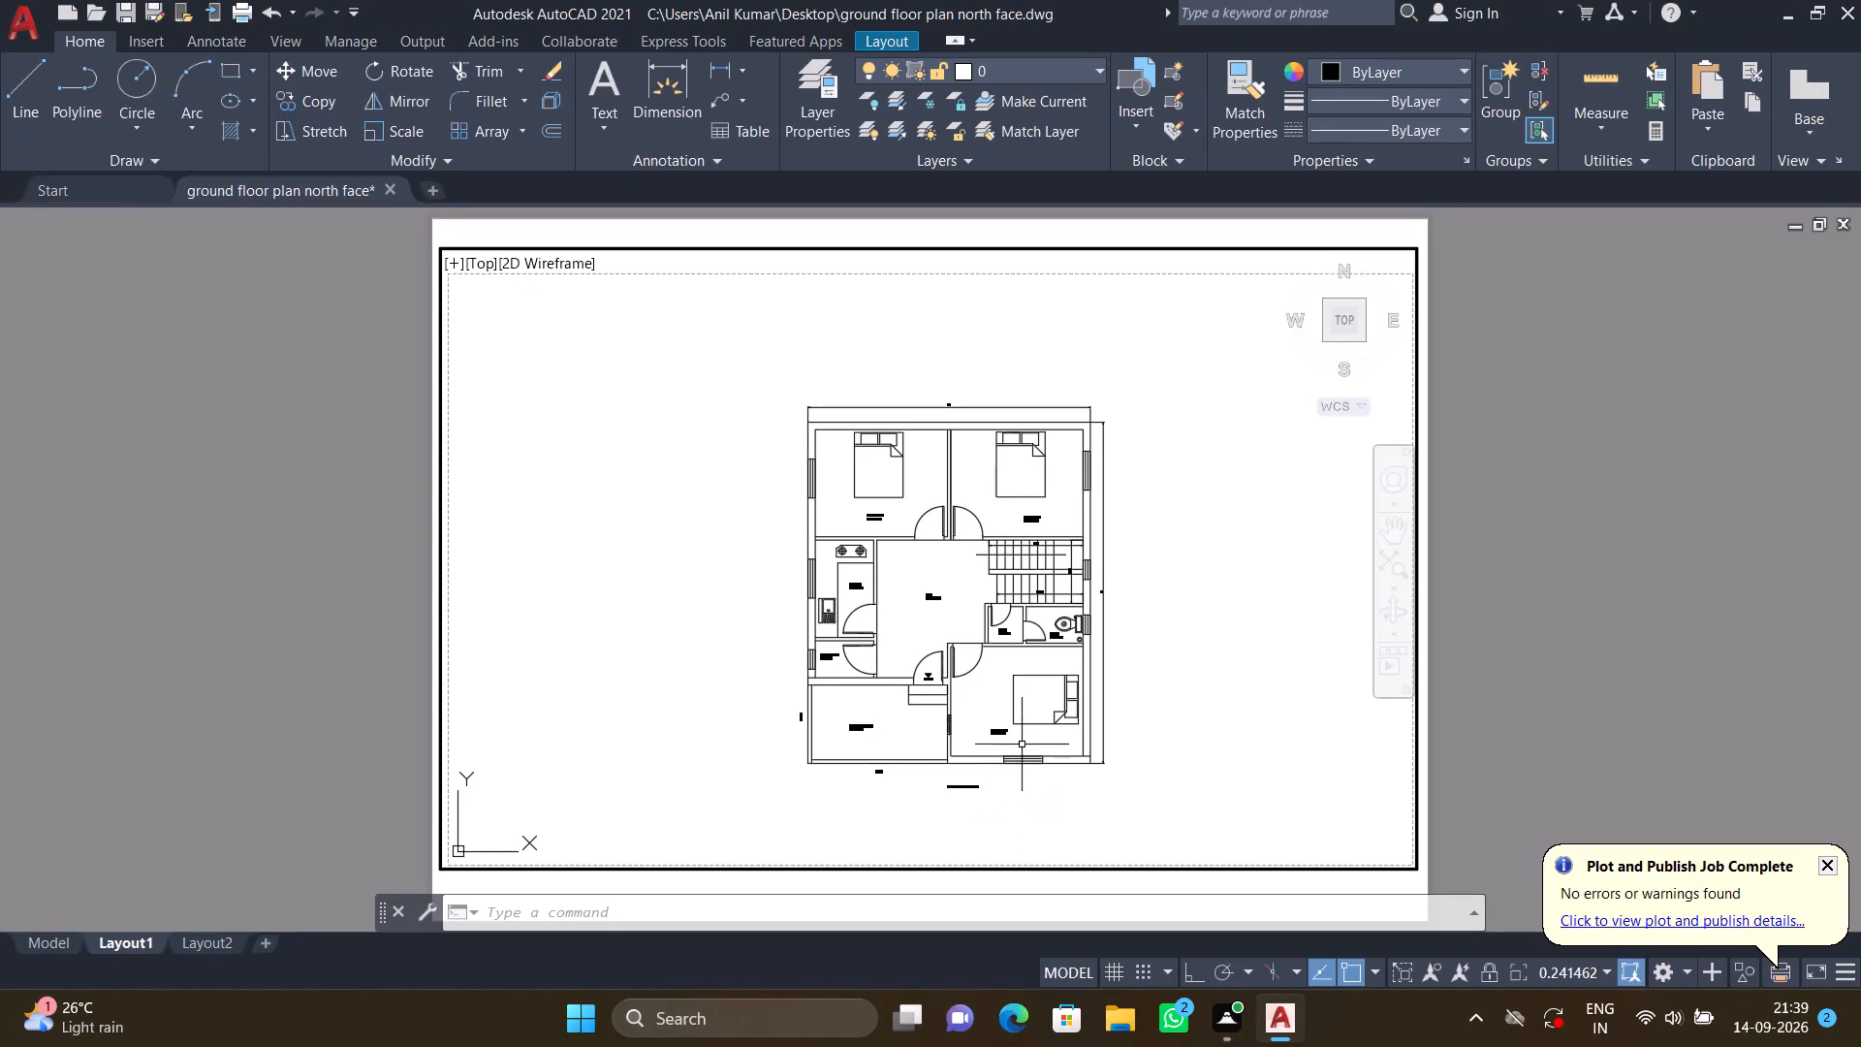
Return to model space and examine the staircase dimensions and the overall floor plan.
click(43, 939)
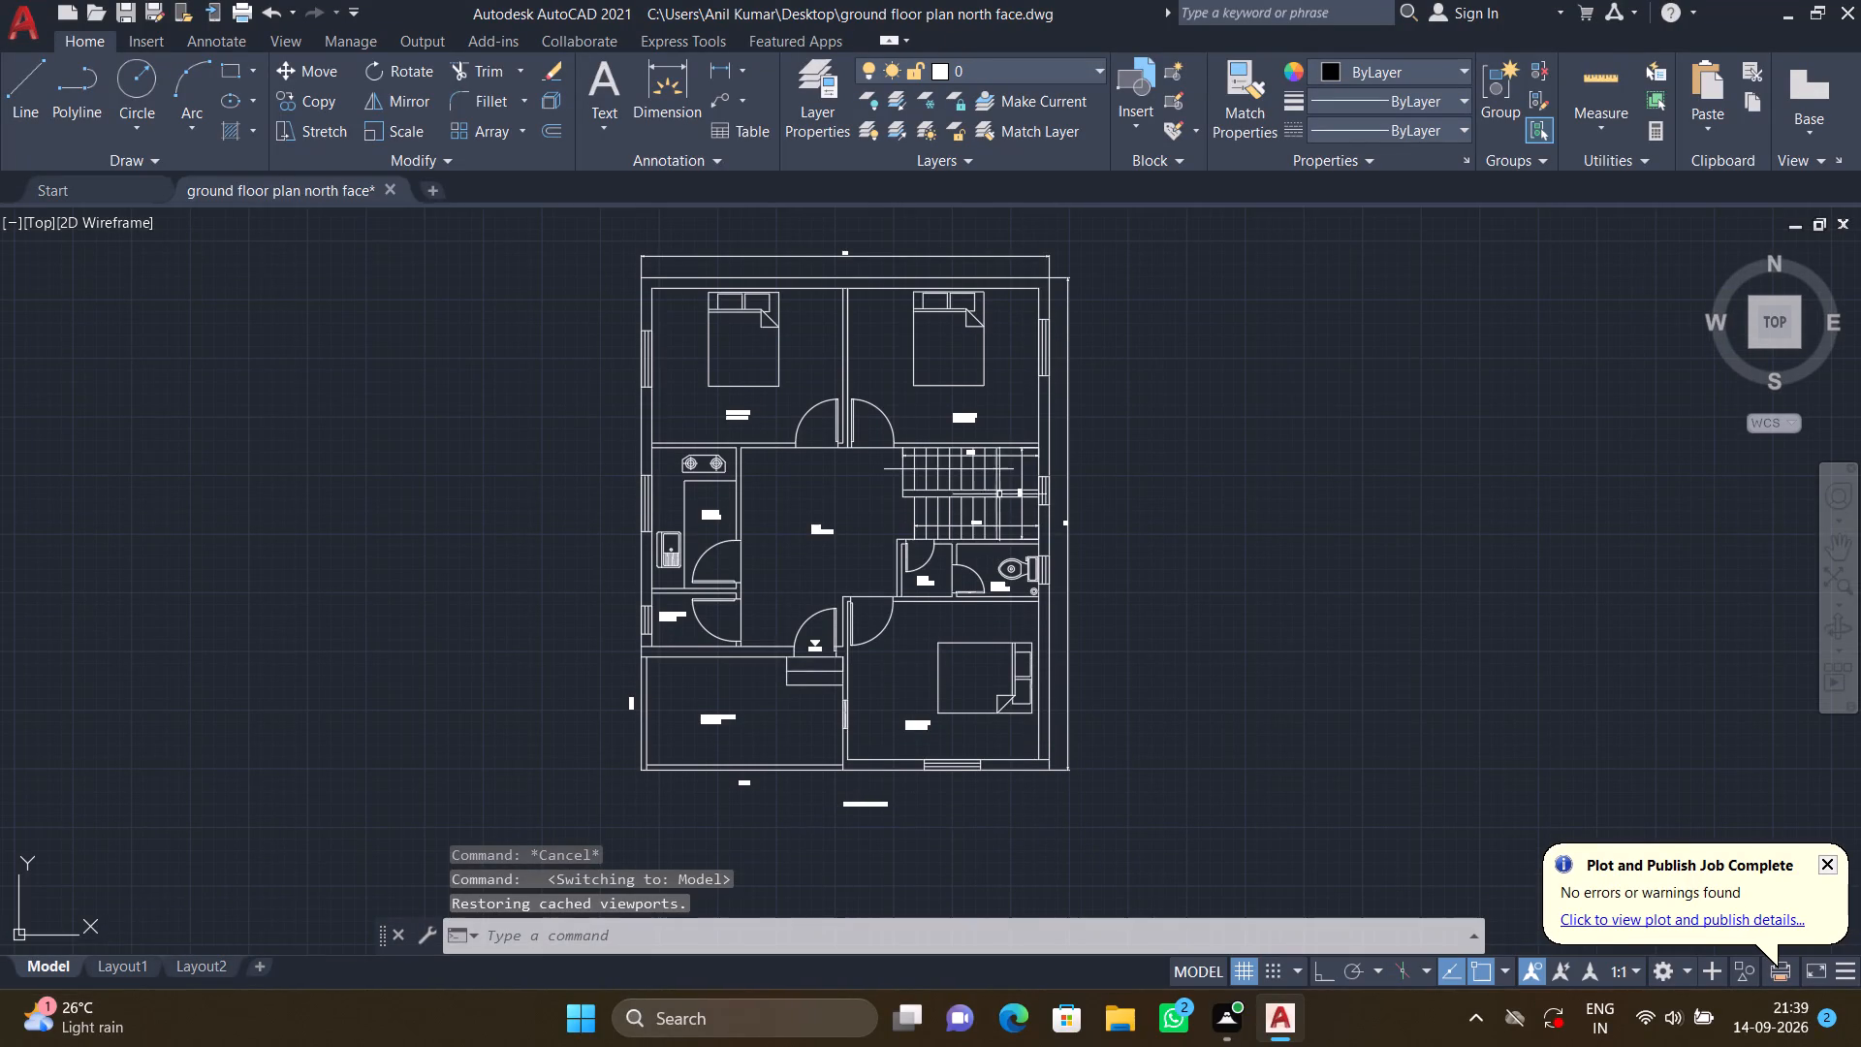
scroll(998, 459, up, 3)
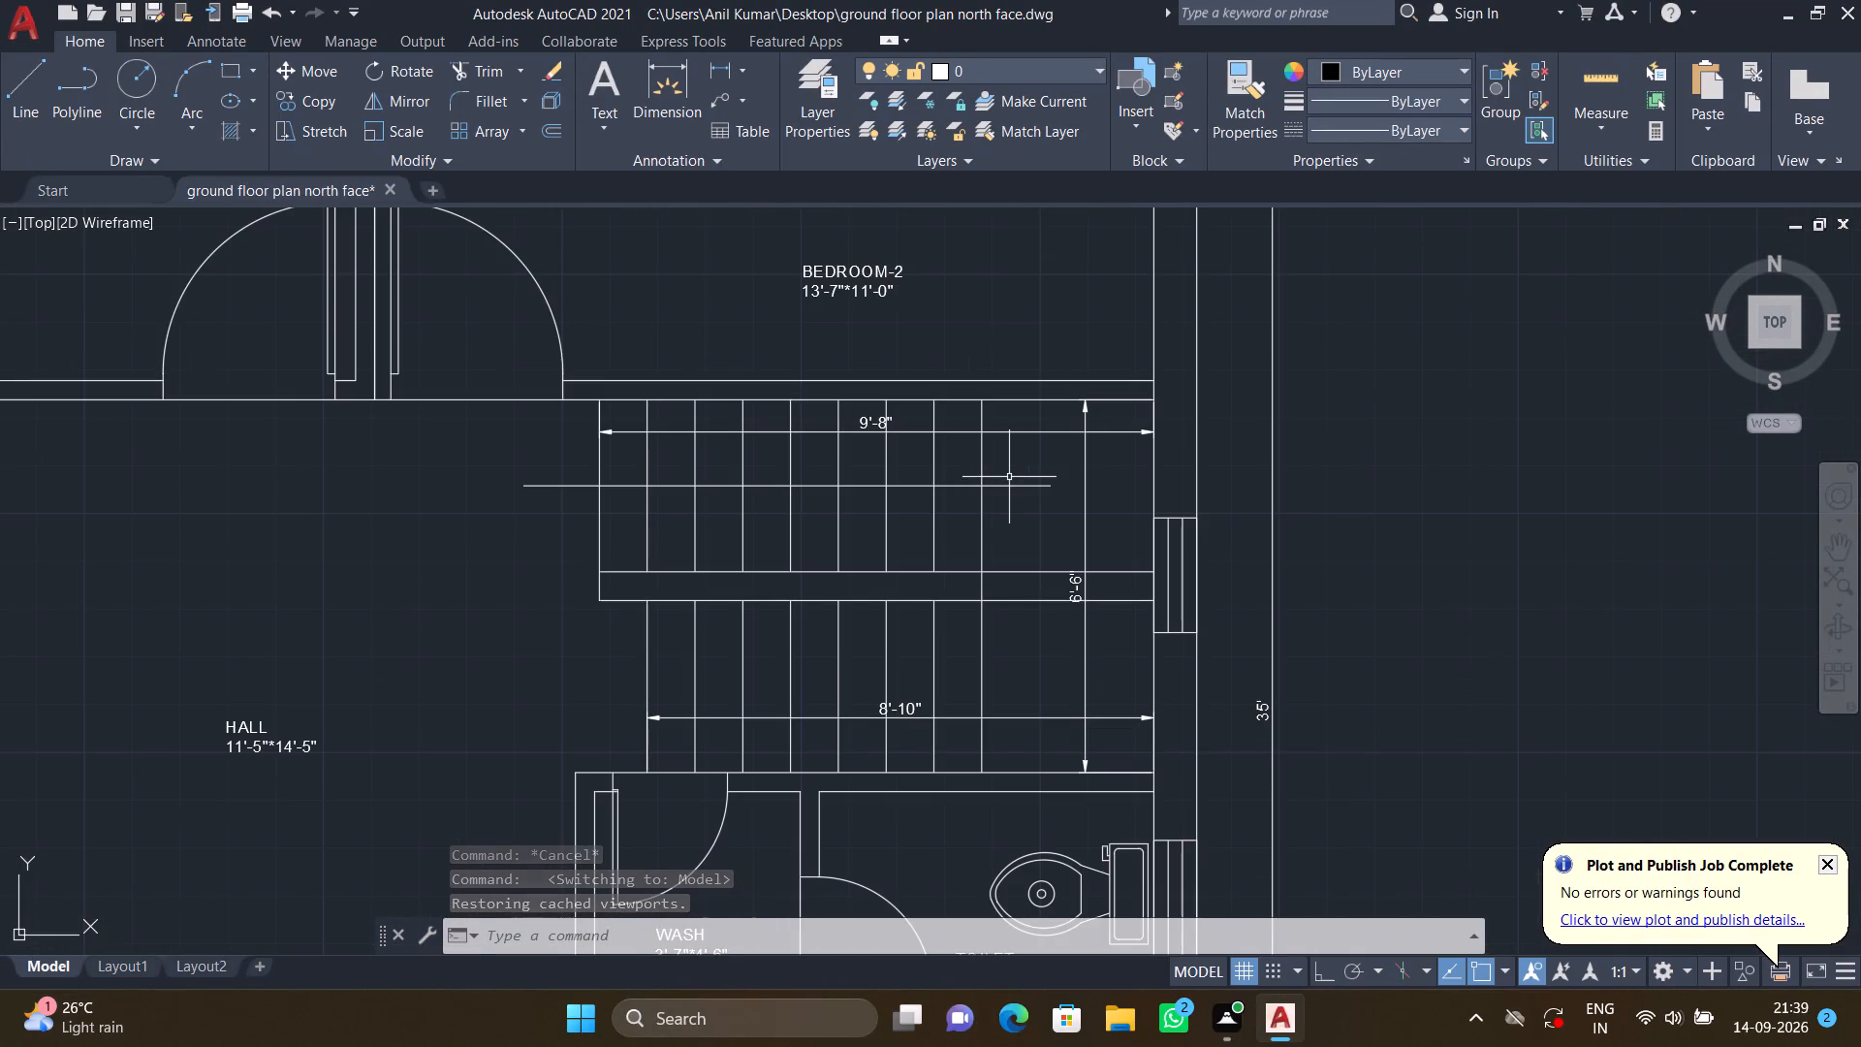
scroll(1128, 480, down, 2)
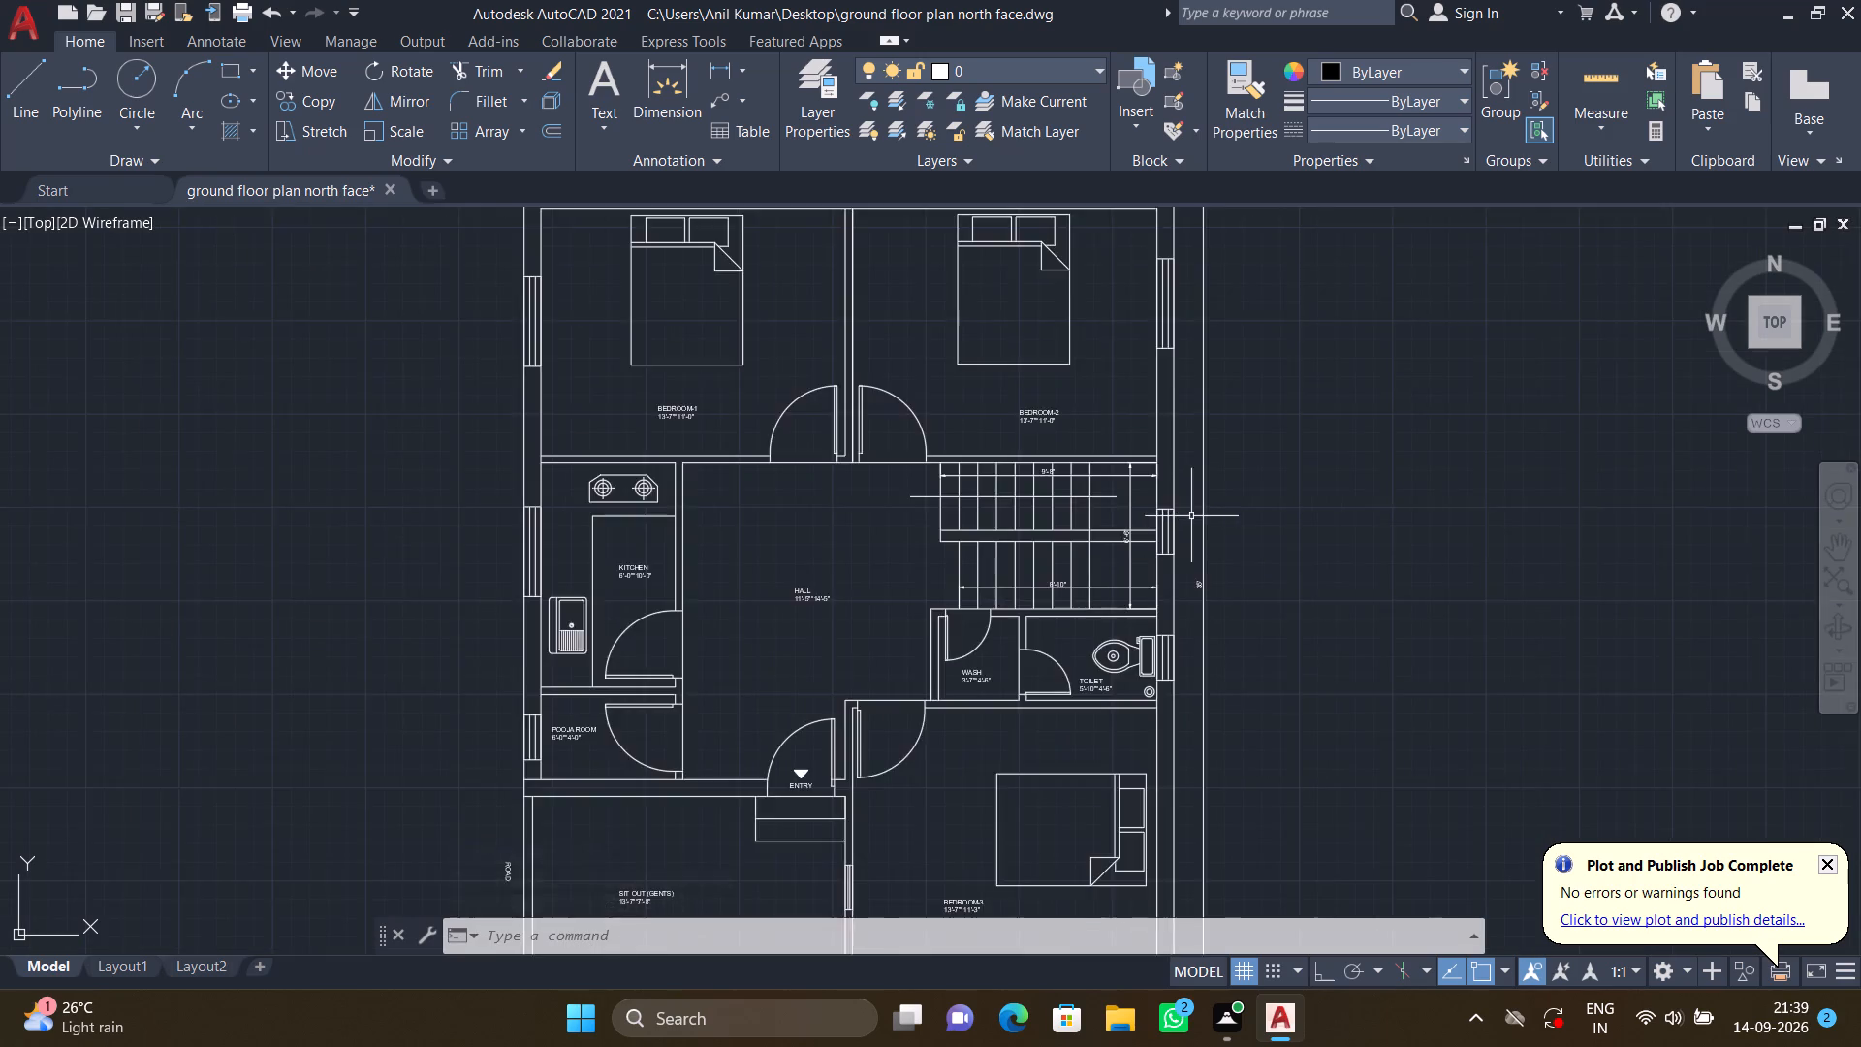
scroll(1193, 515, down, 2)
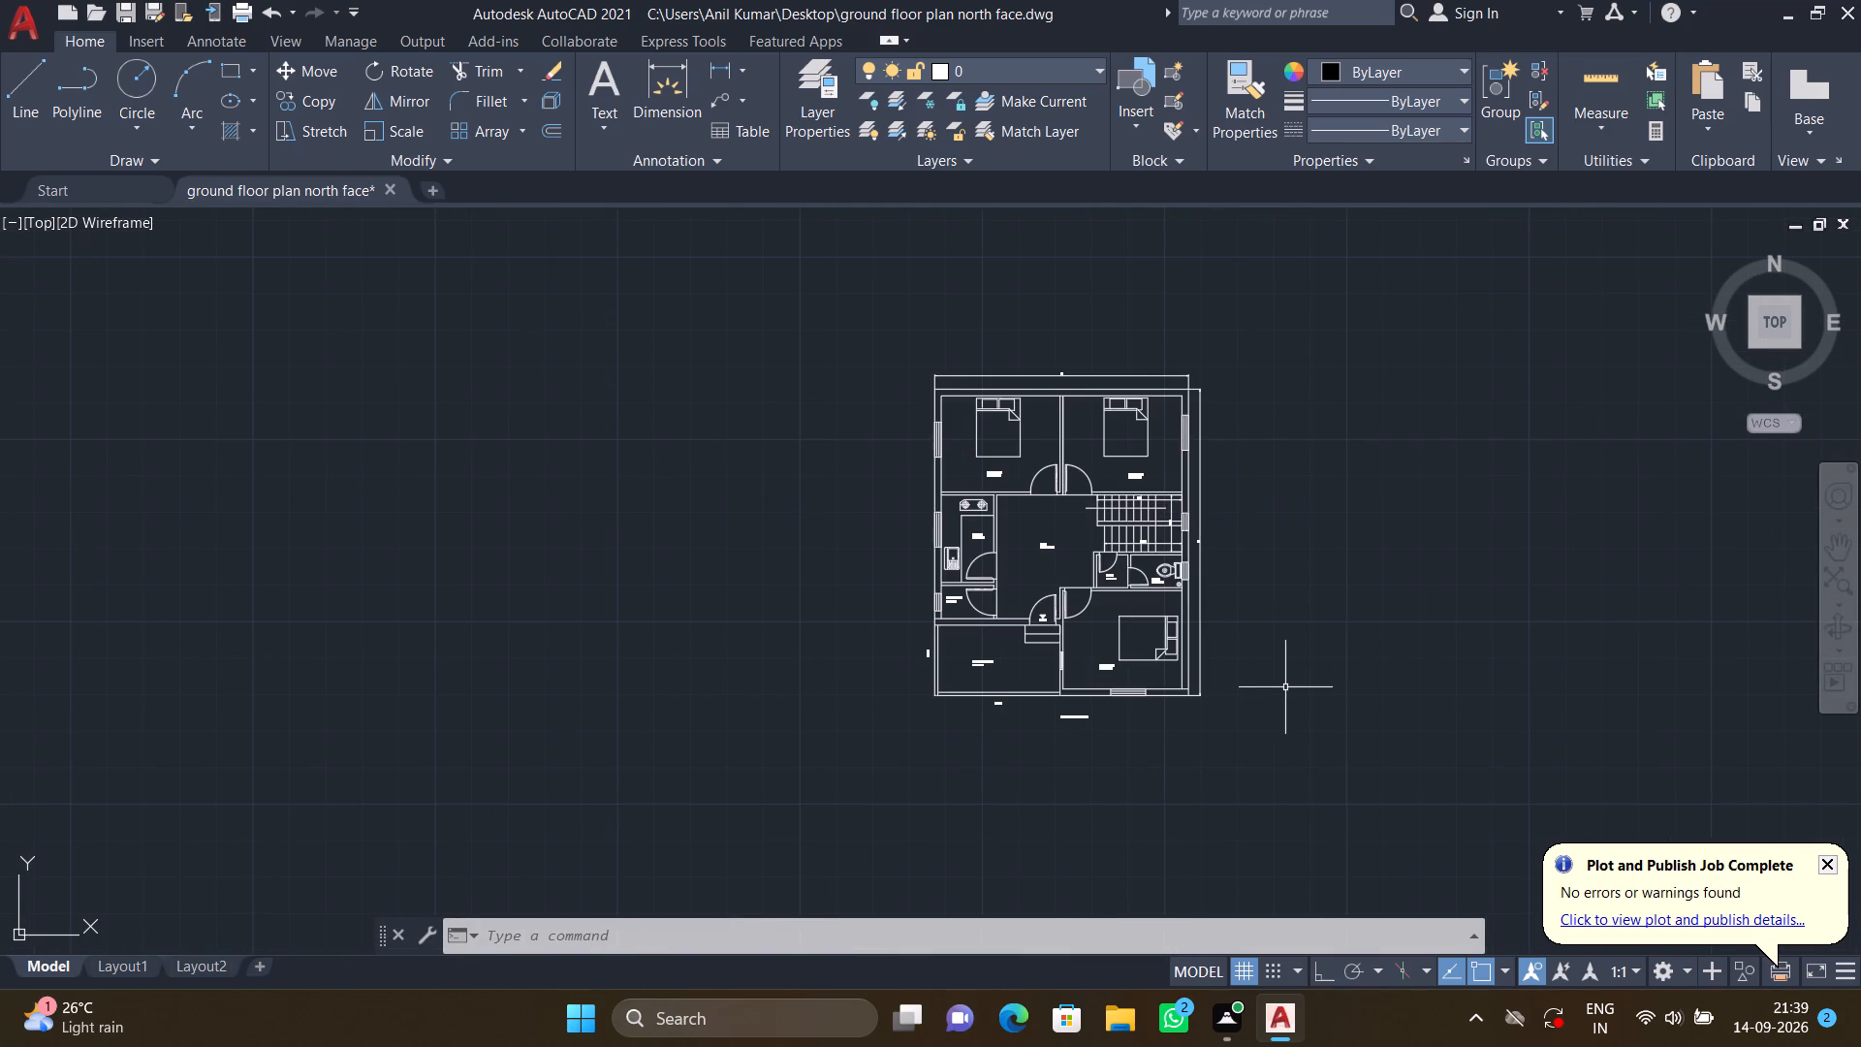